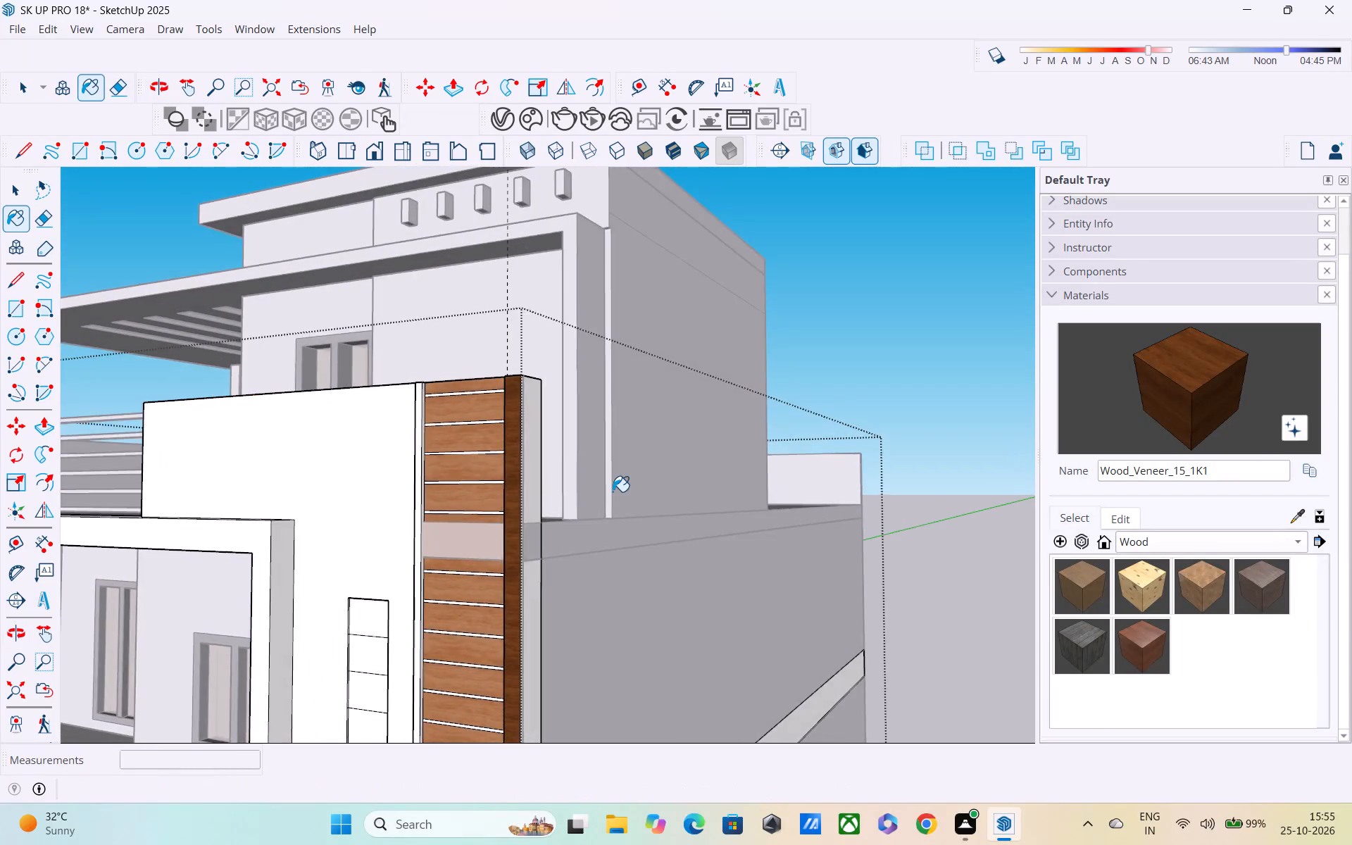
Raise the brightness of Wood_Veneer_15_1K1 on the slatted strip's border to a lighter warm brown.
scroll(613, 492, "down", 4)
left_click(549, 520)
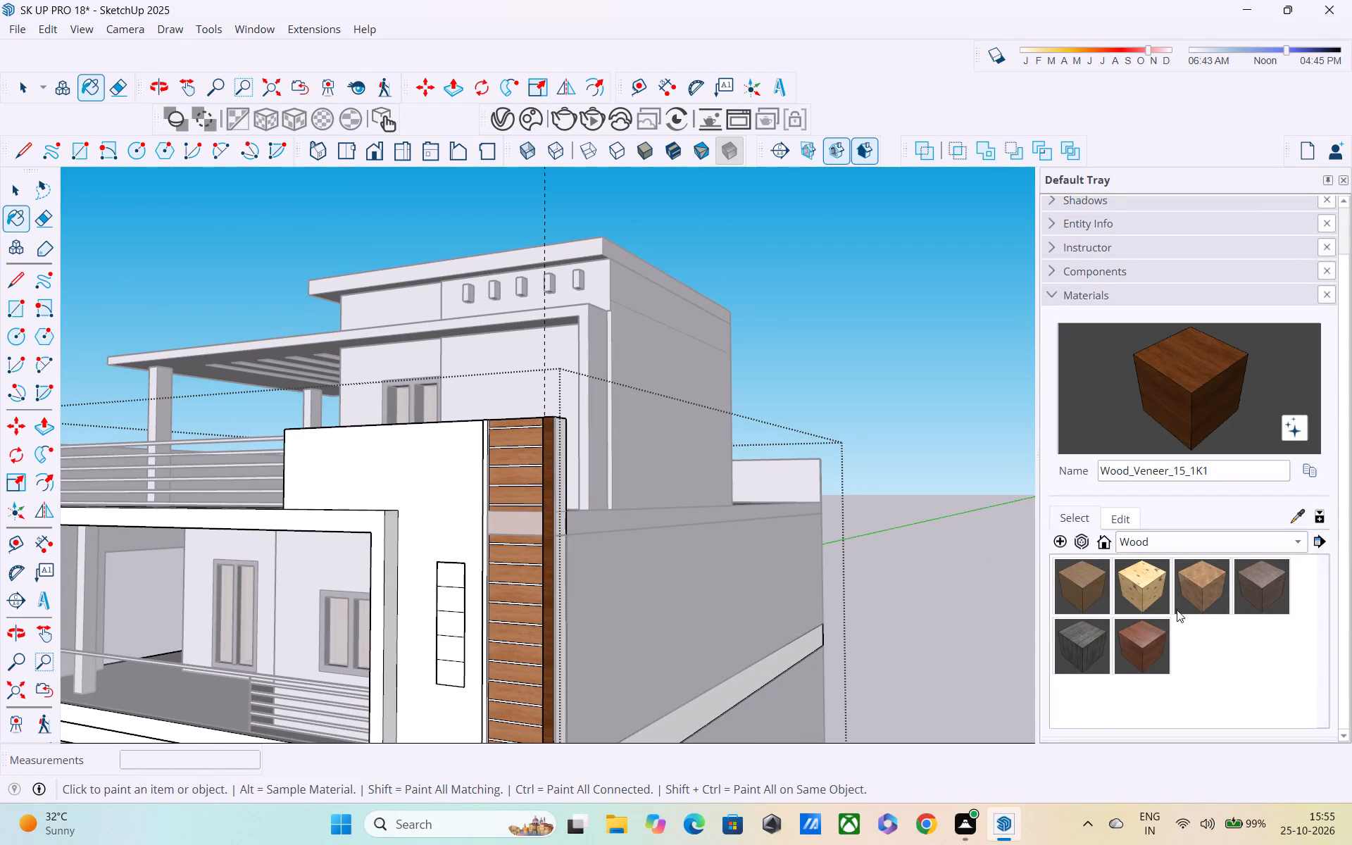
left_click(1129, 518)
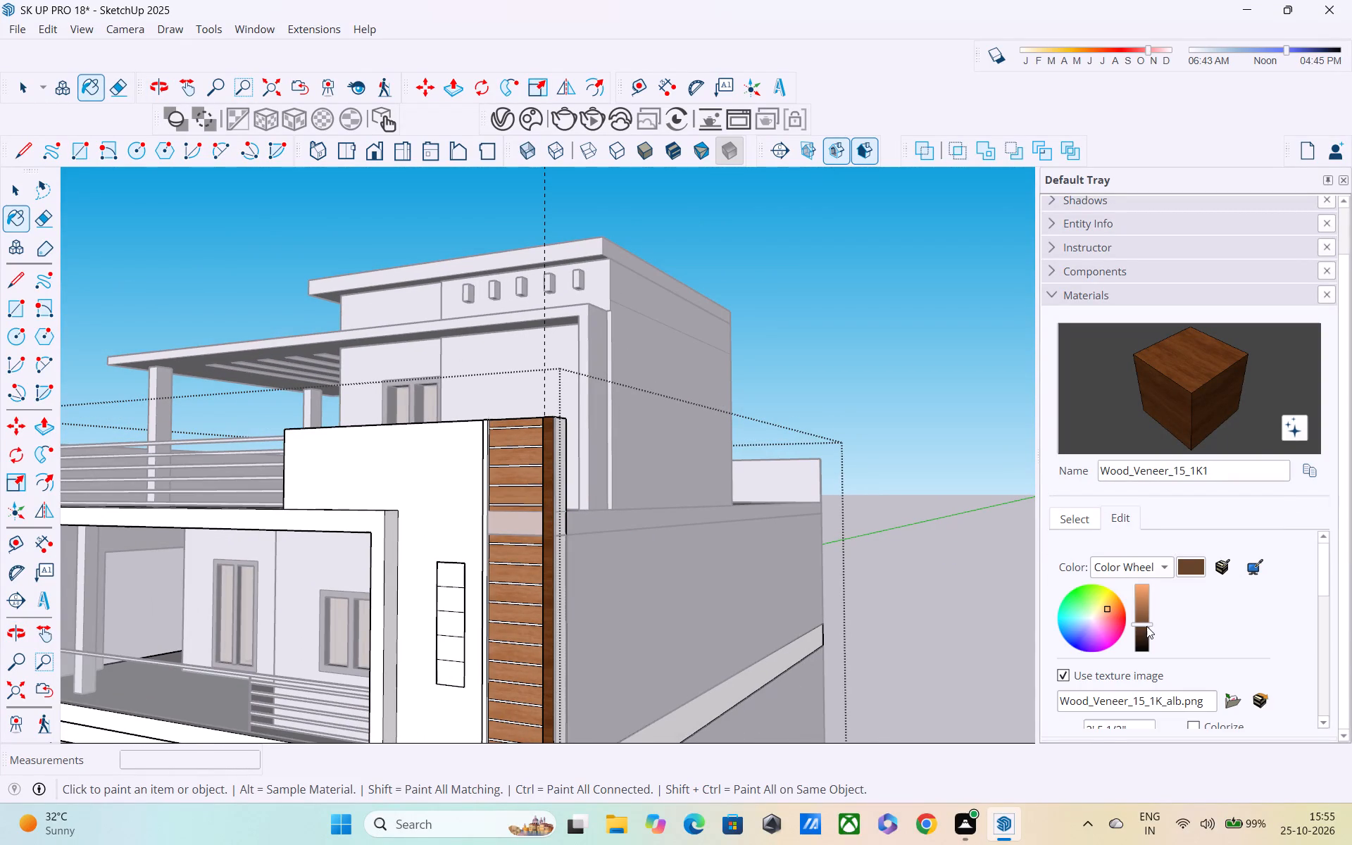
left_click_drag(1146, 626, 1144, 610)
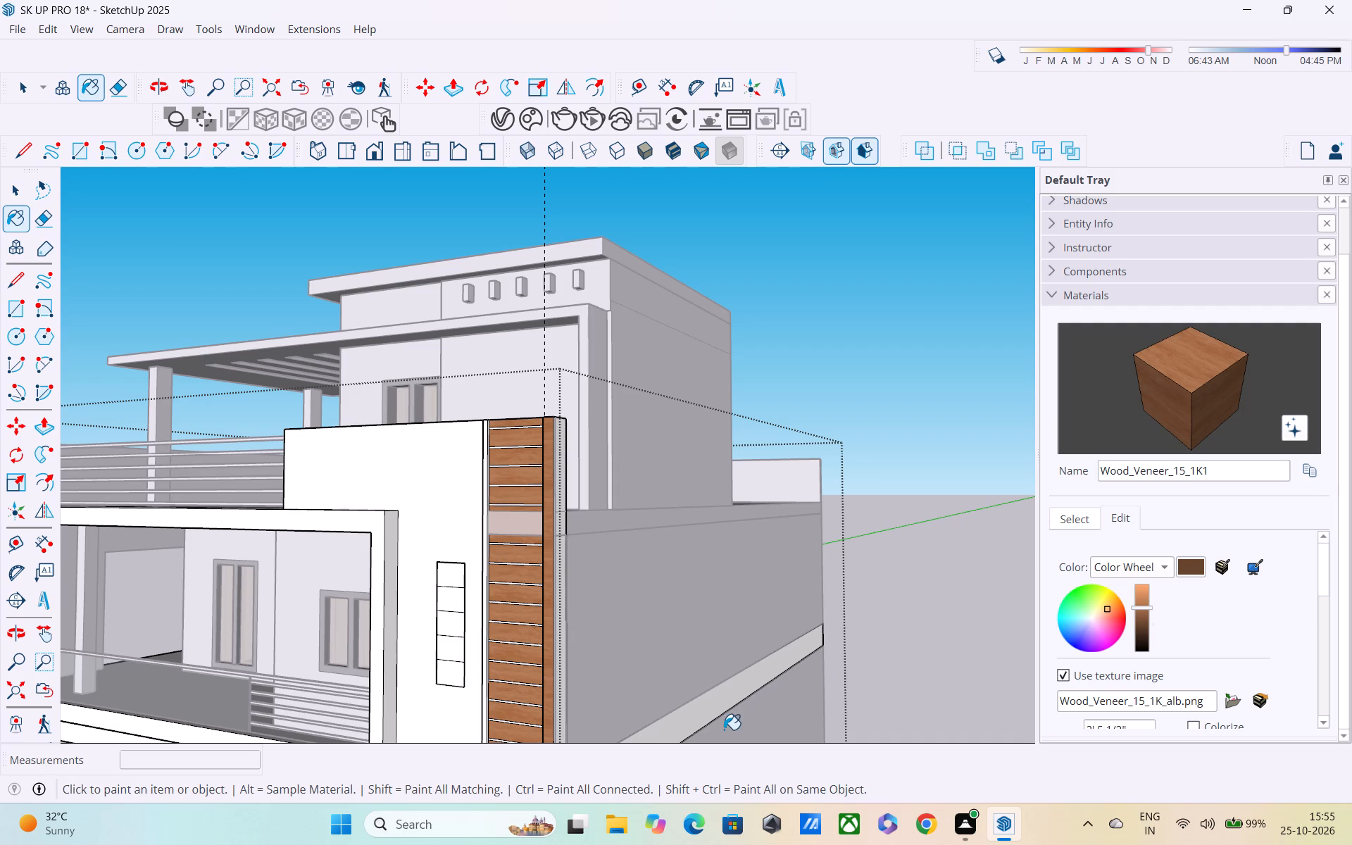
left_click(1142, 608)
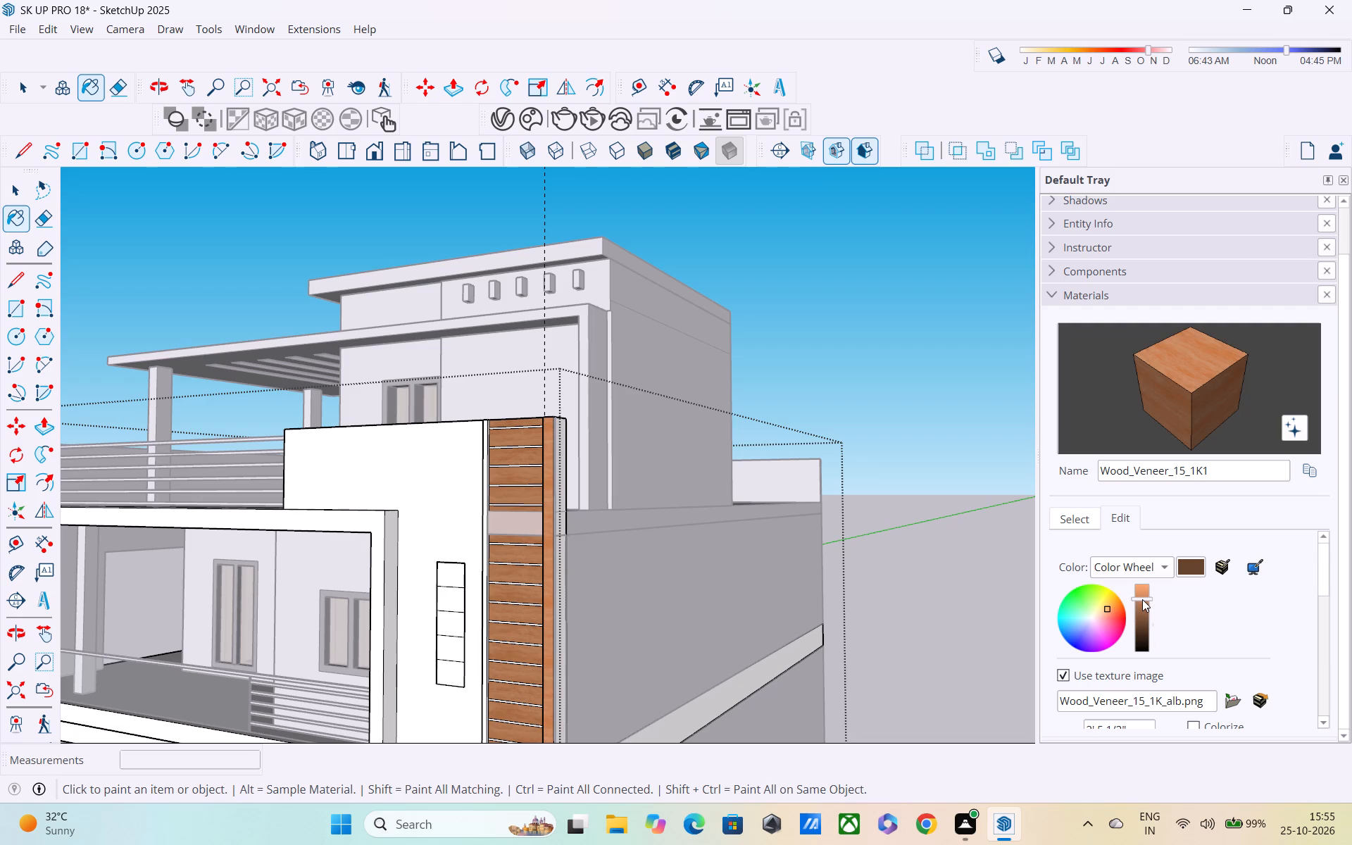
Paint the slatted strip's outer side face with Wood_Veneer_15_1K1 and close the façade group.
middle_click_drag(833, 600, 955, 589)
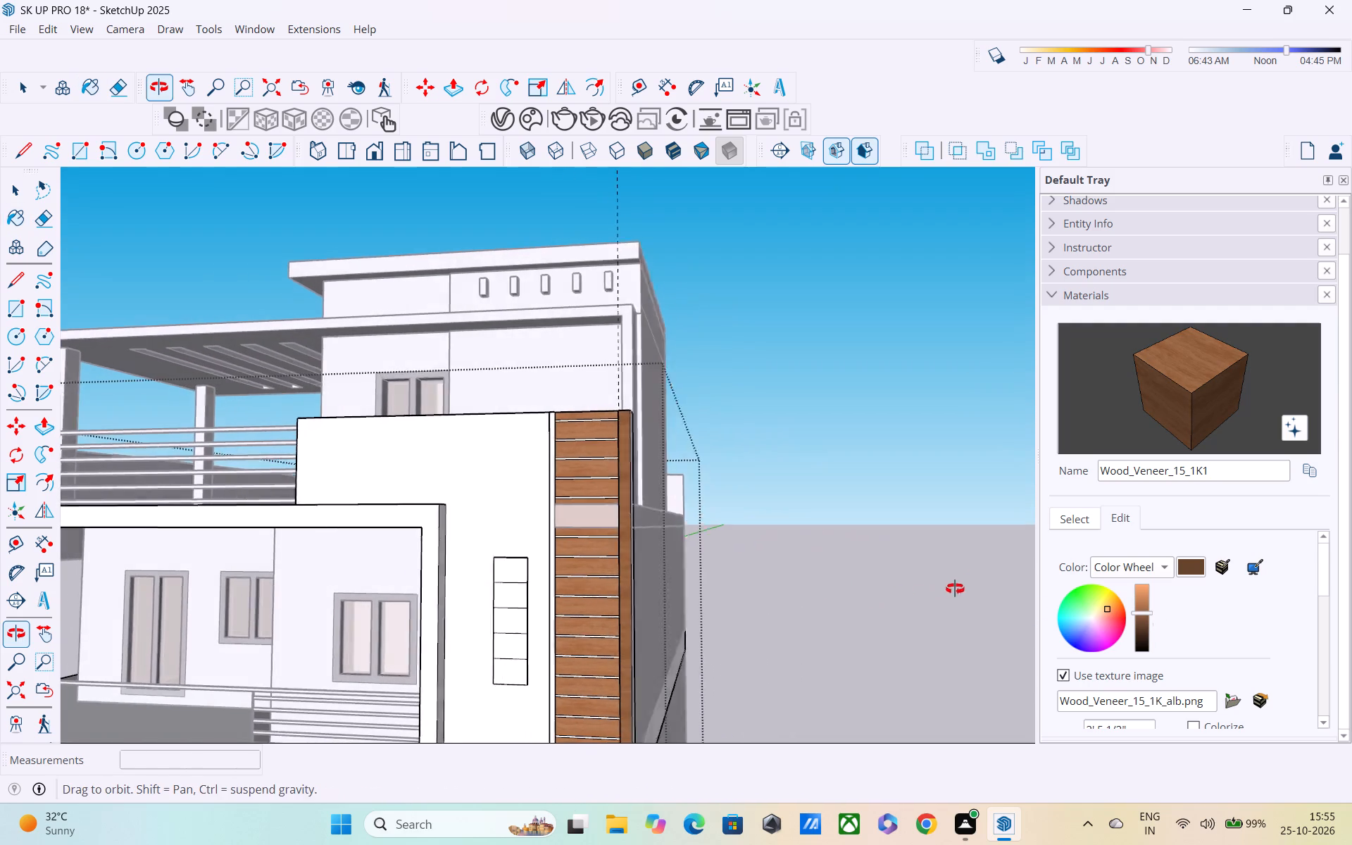
middle_click_drag(955, 589, 960, 589)
middle_click_drag(805, 640, 489, 679)
scroll(472, 634, "up", 2)
left_click(491, 572)
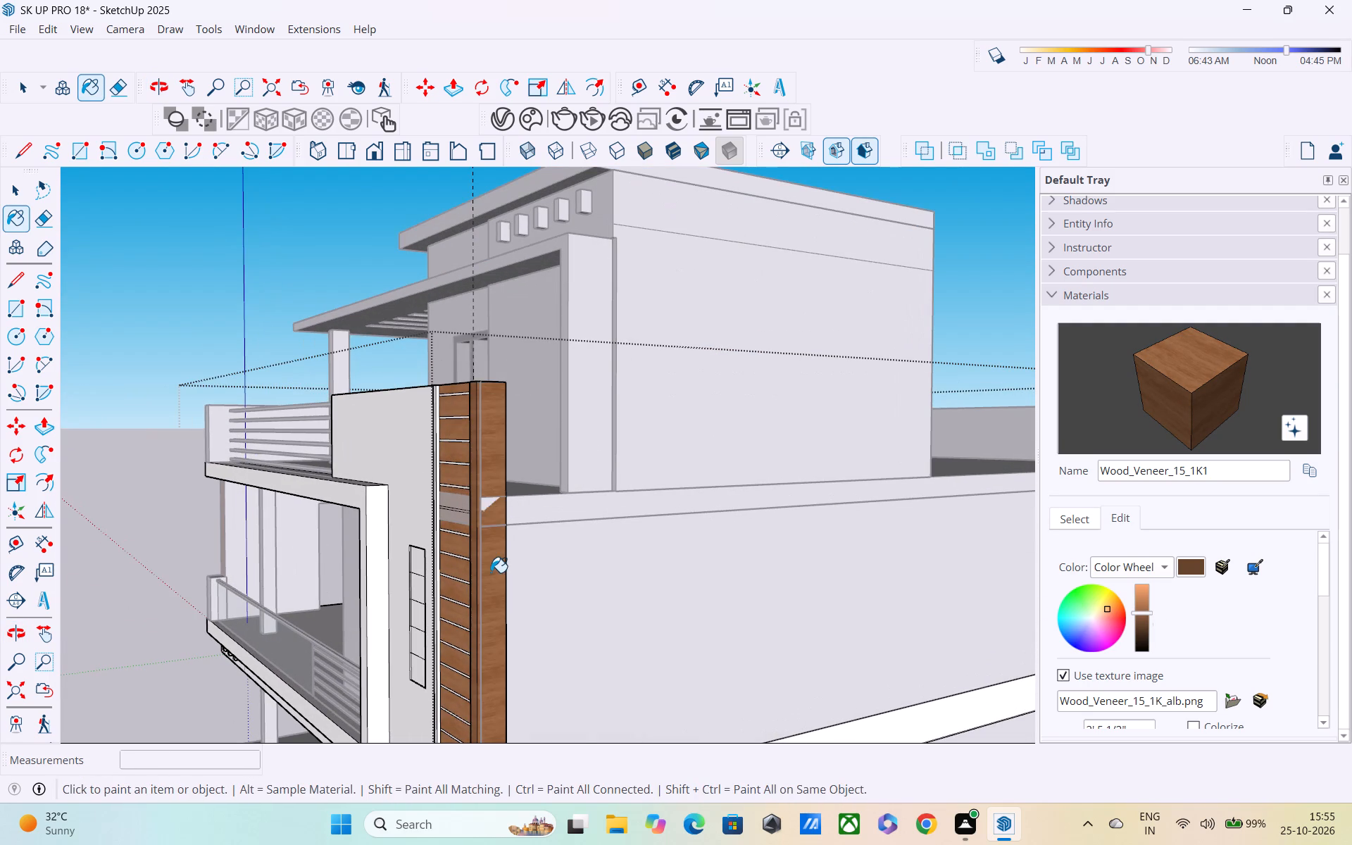
middle_click_drag(511, 589, 709, 614)
scroll(705, 575, "down", 4)
middle_click_drag(693, 594, 796, 563)
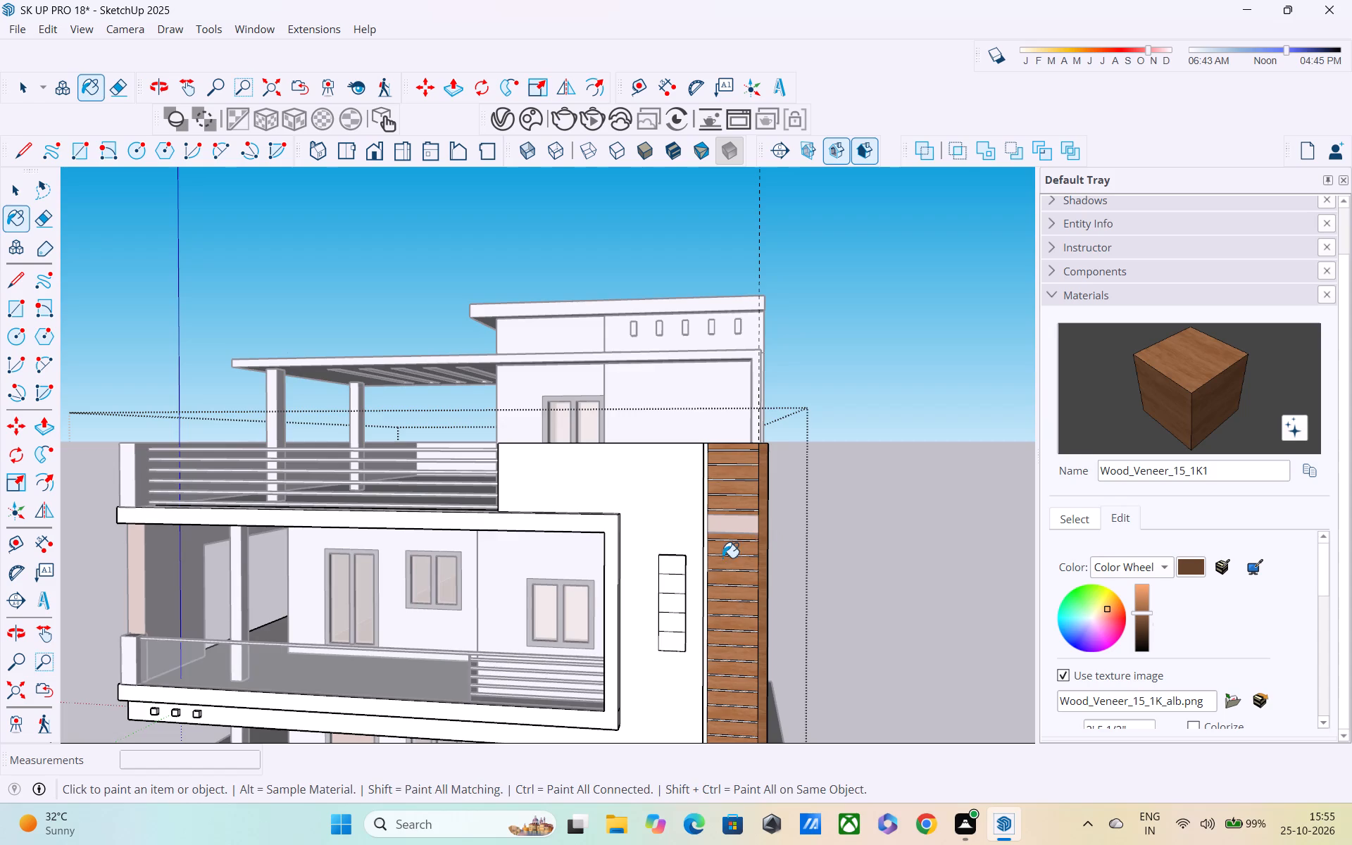
middle_click_drag(710, 563, 771, 605)
scroll(758, 599, "down", 4)
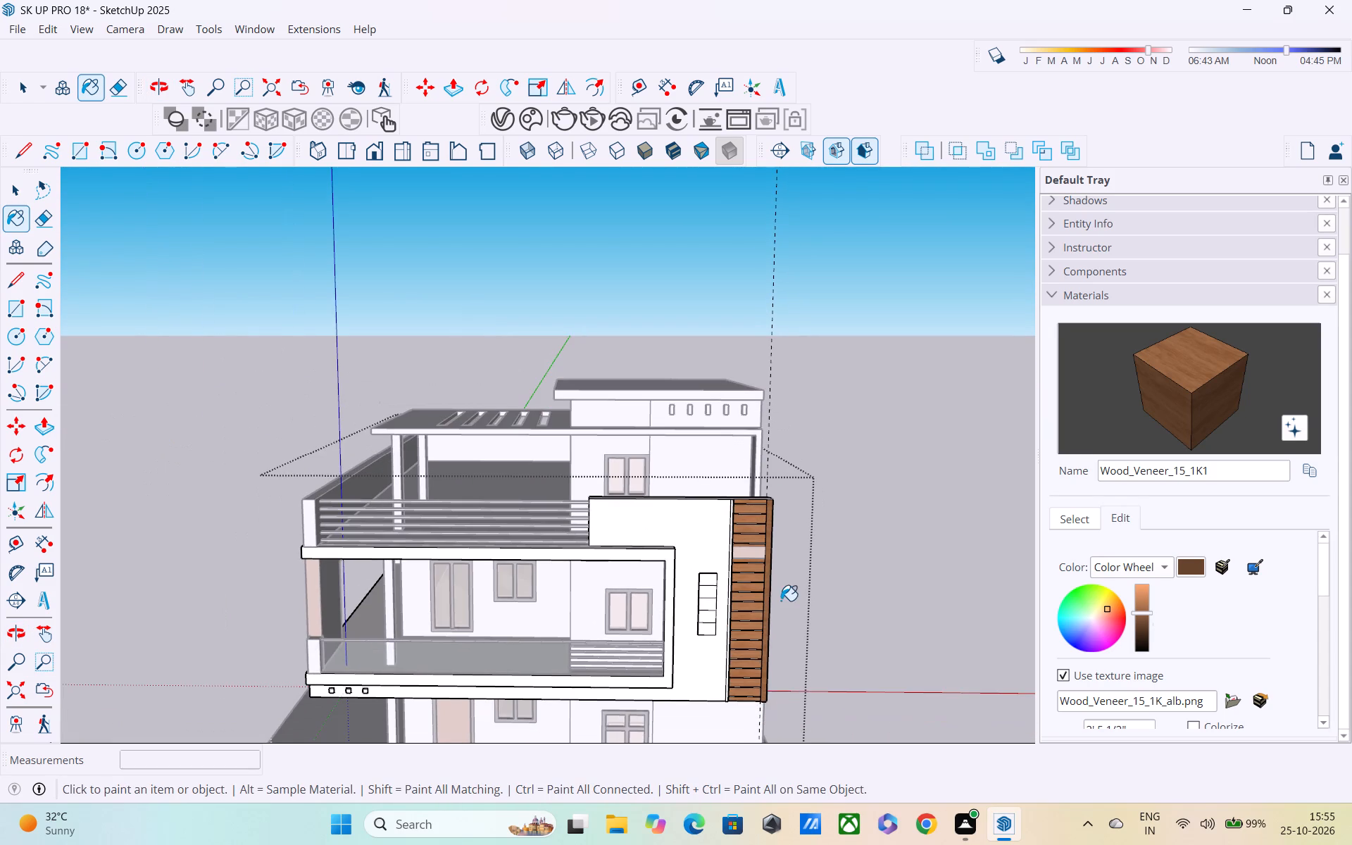
middle_click_drag(768, 601, 737, 573)
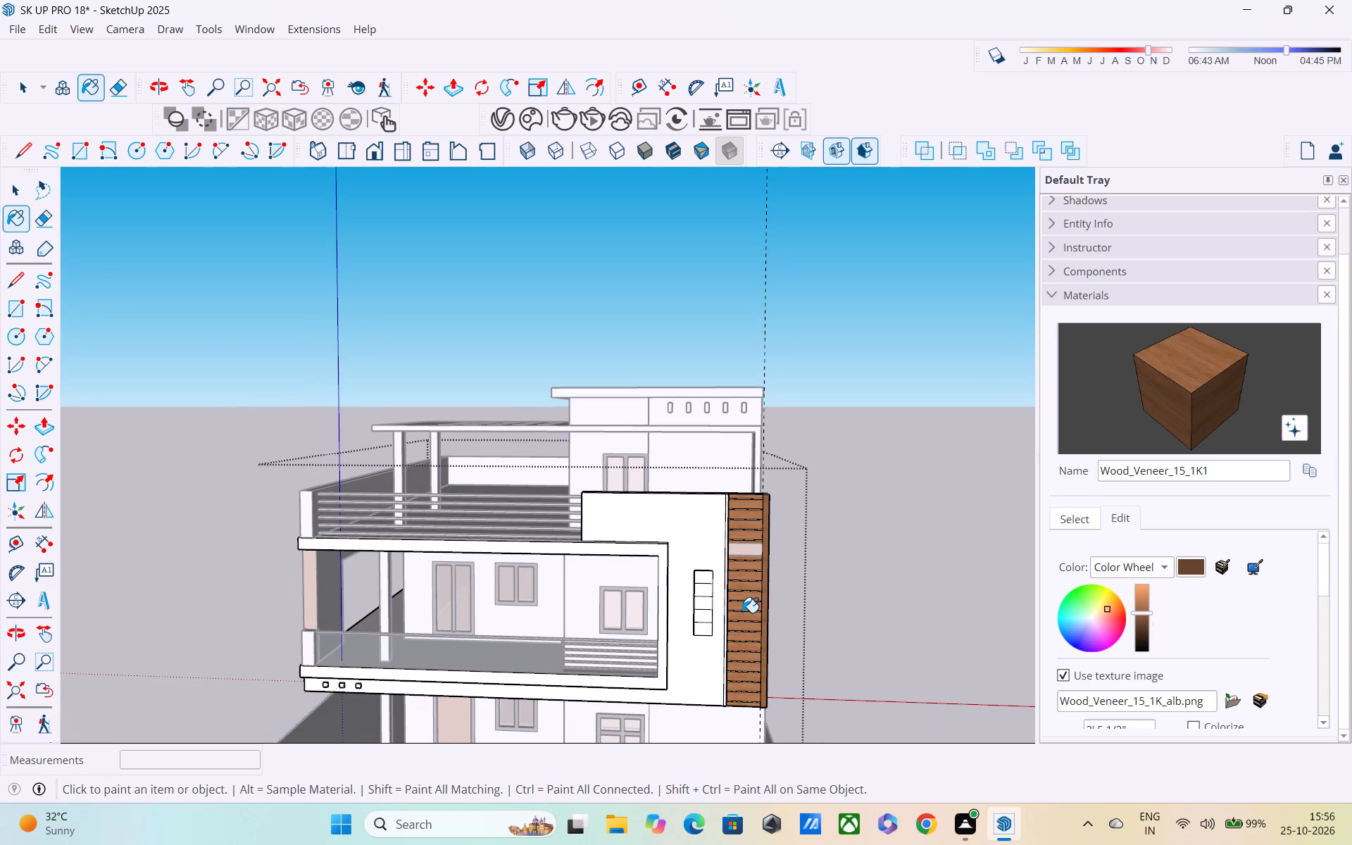
scroll(746, 617, "down", 3)
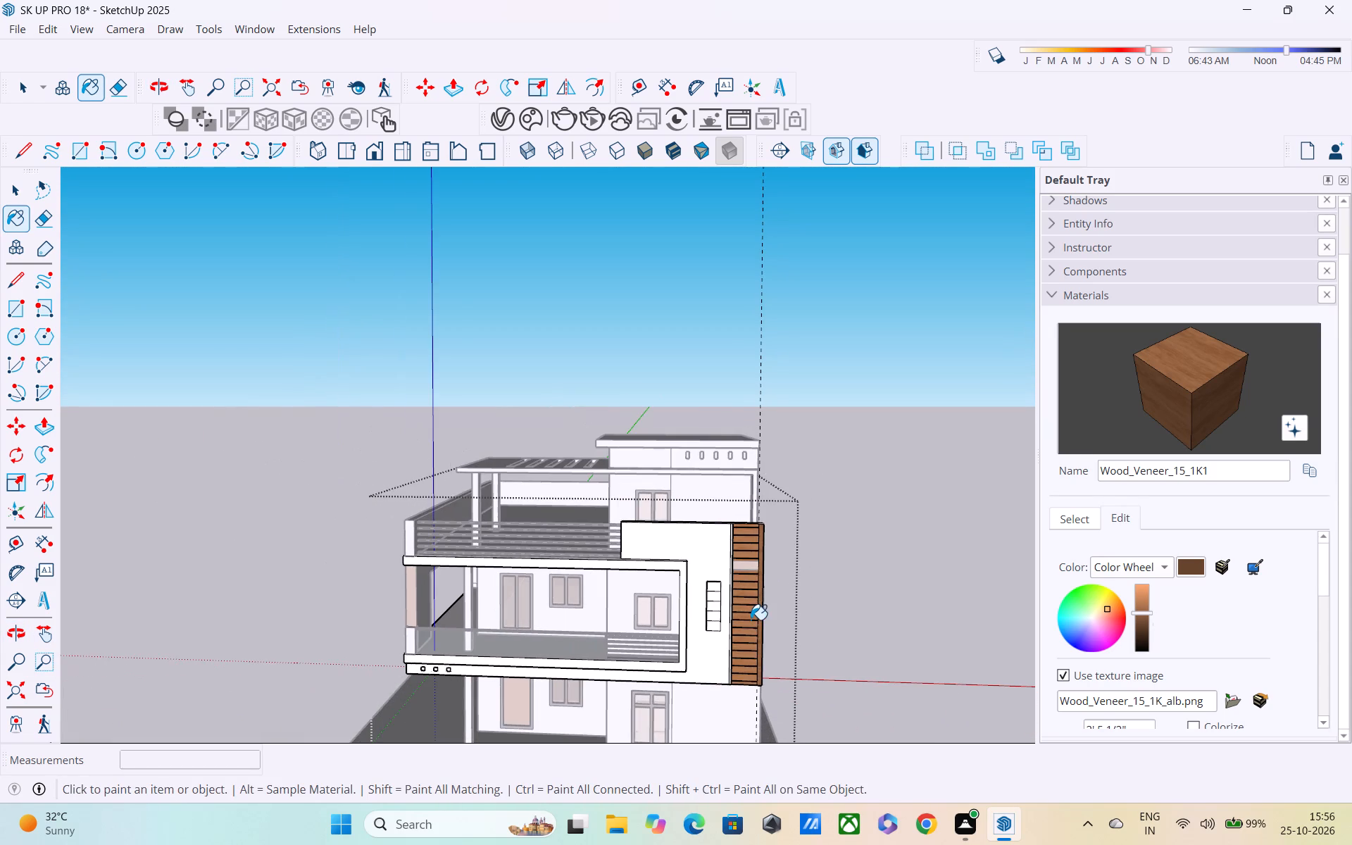
middle_click_drag(751, 620, 716, 617)
key("space")
left_click(878, 506)
middle_click_drag(814, 598, 800, 543)
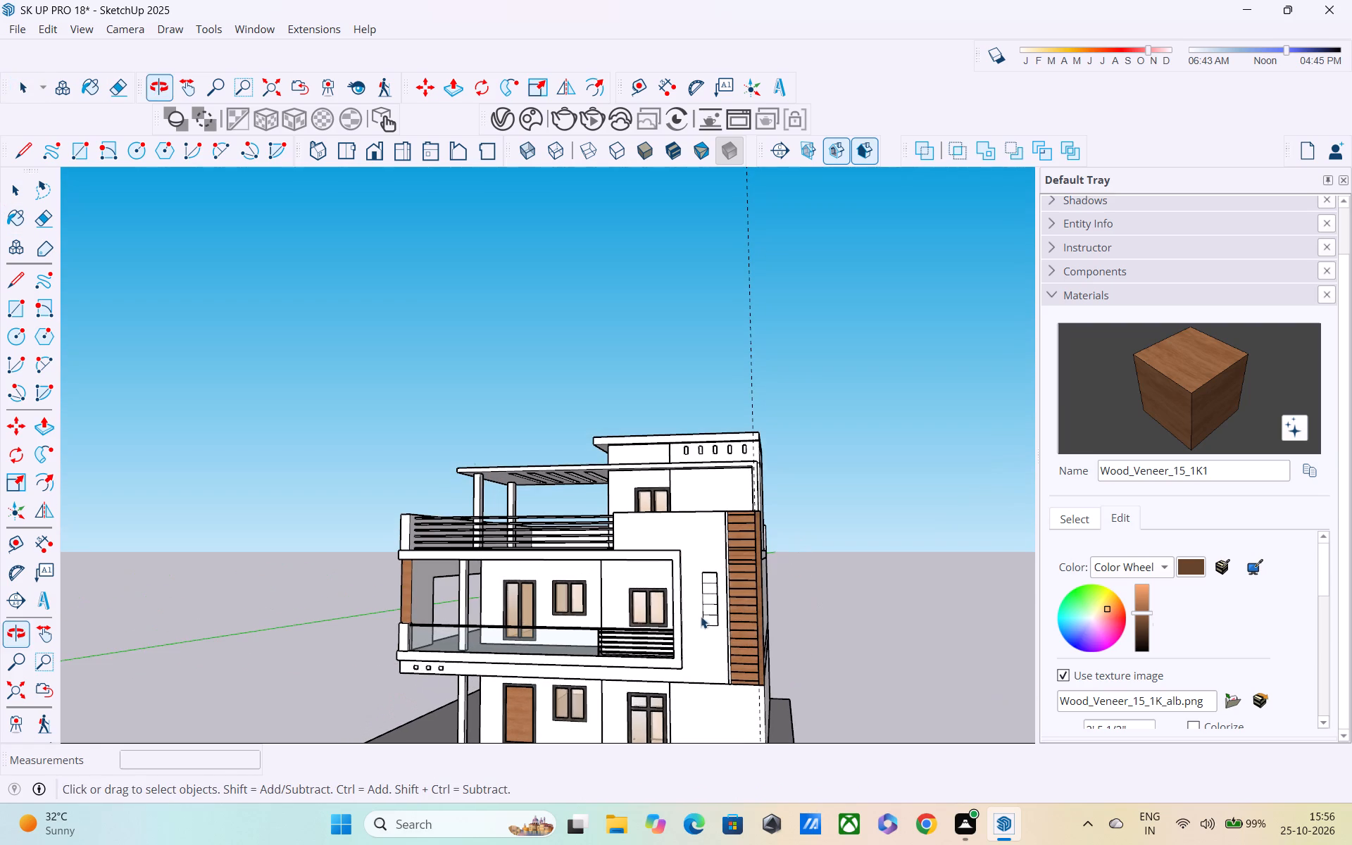
scroll(427, 760, "up", 1)
key("ctrl+z")
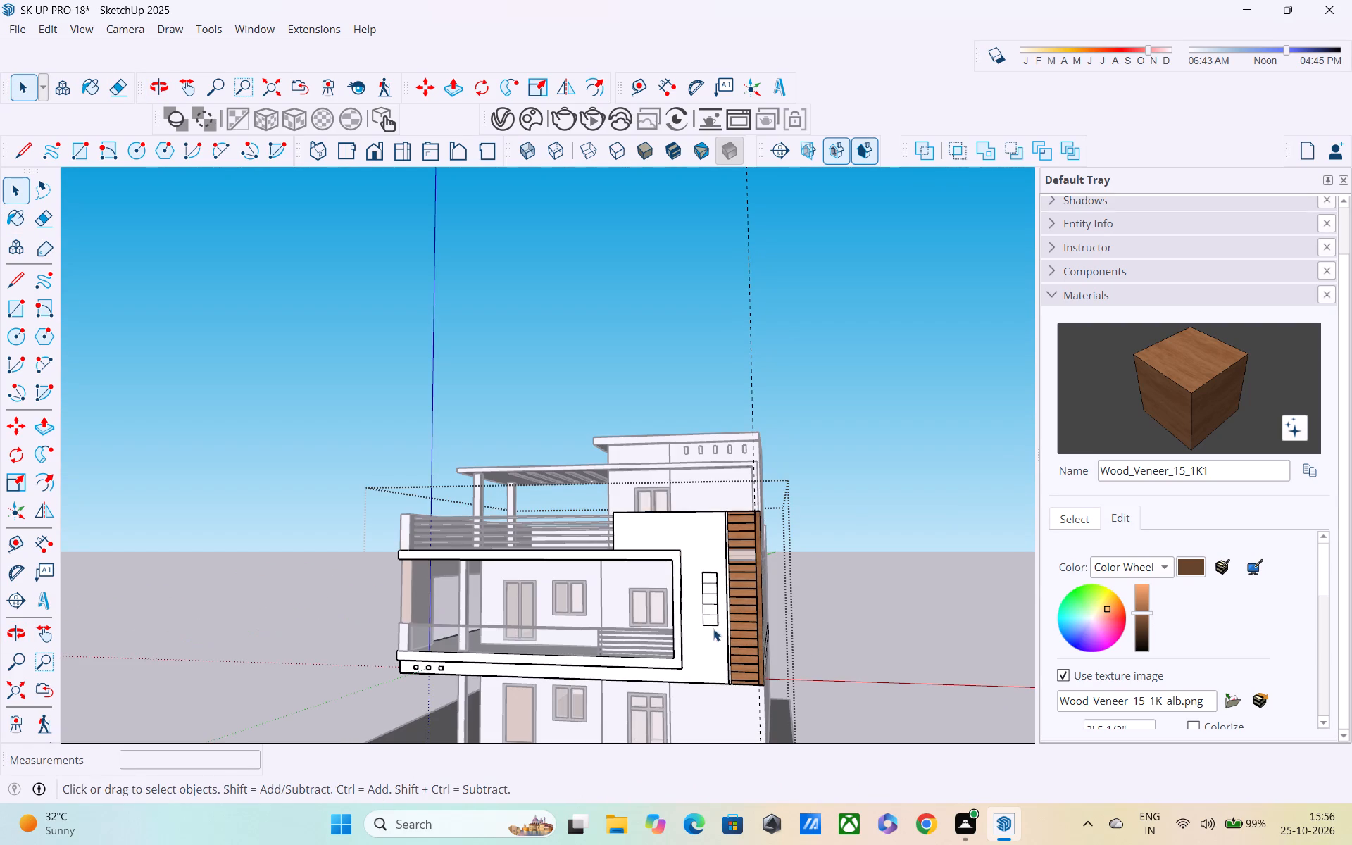
left_click(847, 504)
Examine the whole front elevation from several angles to check the wood strip and look for surfaces needing a material.
middle_click_drag(655, 626, 801, 663)
middle_click_drag(461, 634, 777, 620)
scroll(570, 637, "up", 2)
middle_click_drag(564, 637, 398, 653)
scroll(389, 628, "up", 3)
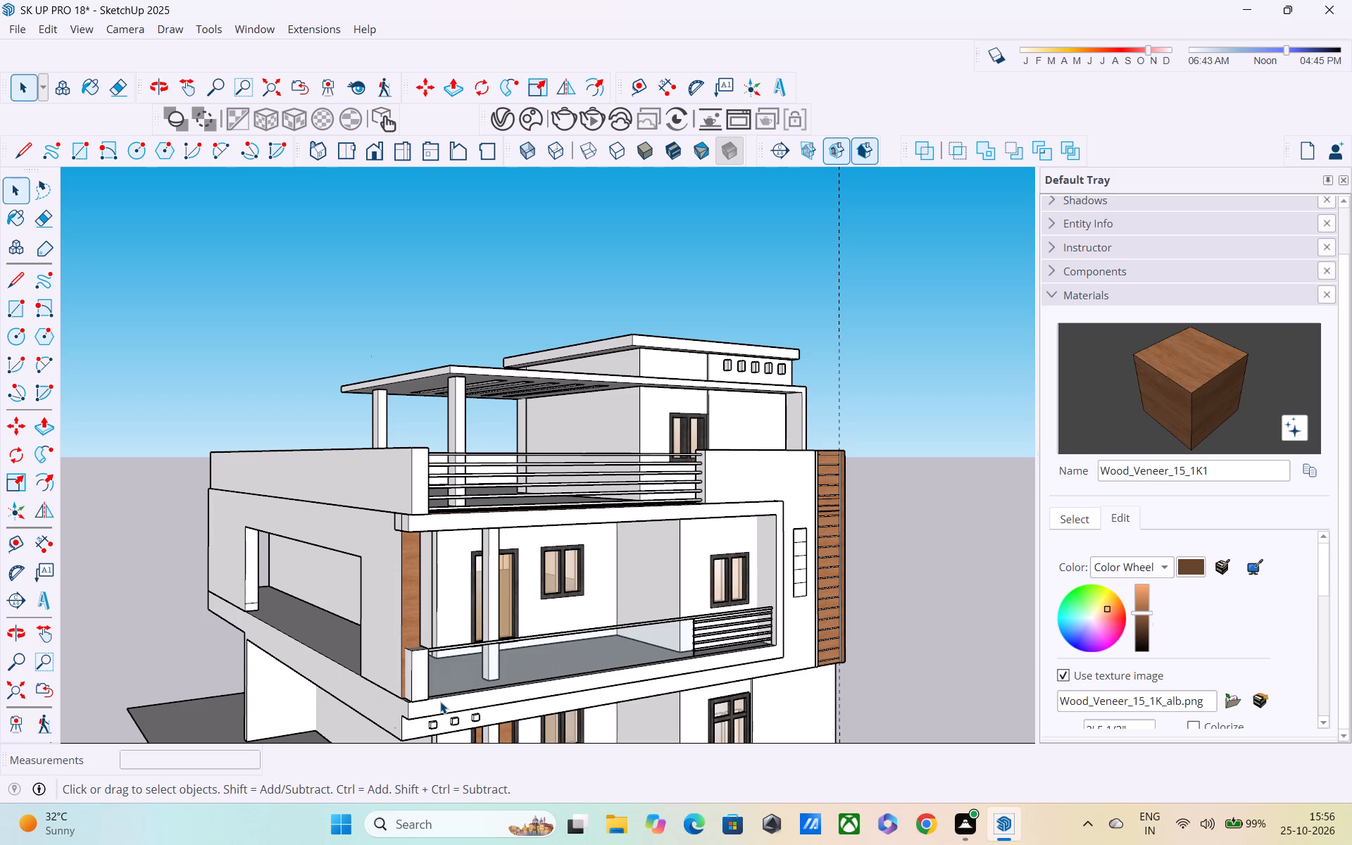
middle_click_drag(440, 701, 424, 696)
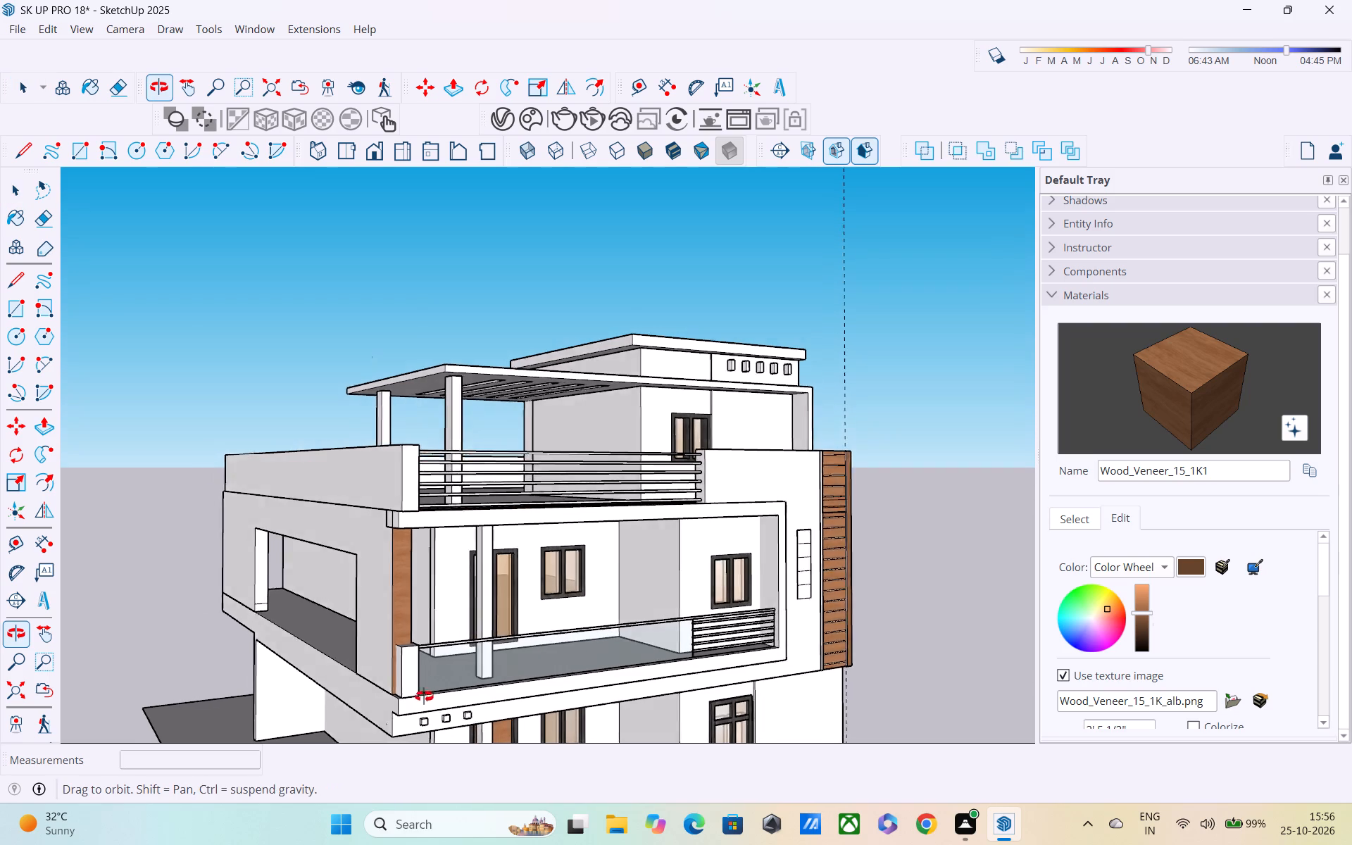
middle_click_drag(424, 696, 368, 671)
scroll(367, 671, "down", 1)
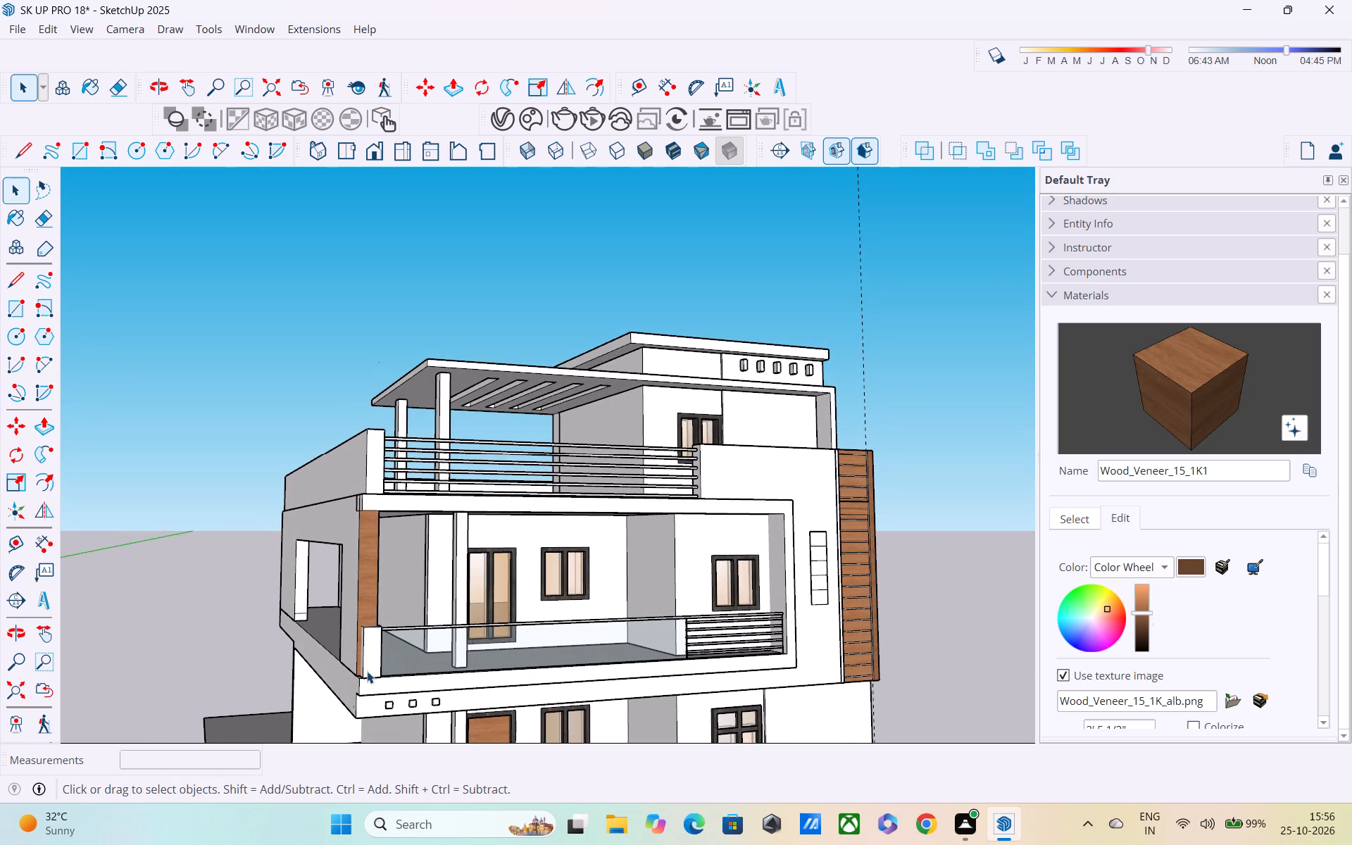
scroll(367, 671, "down", 3)
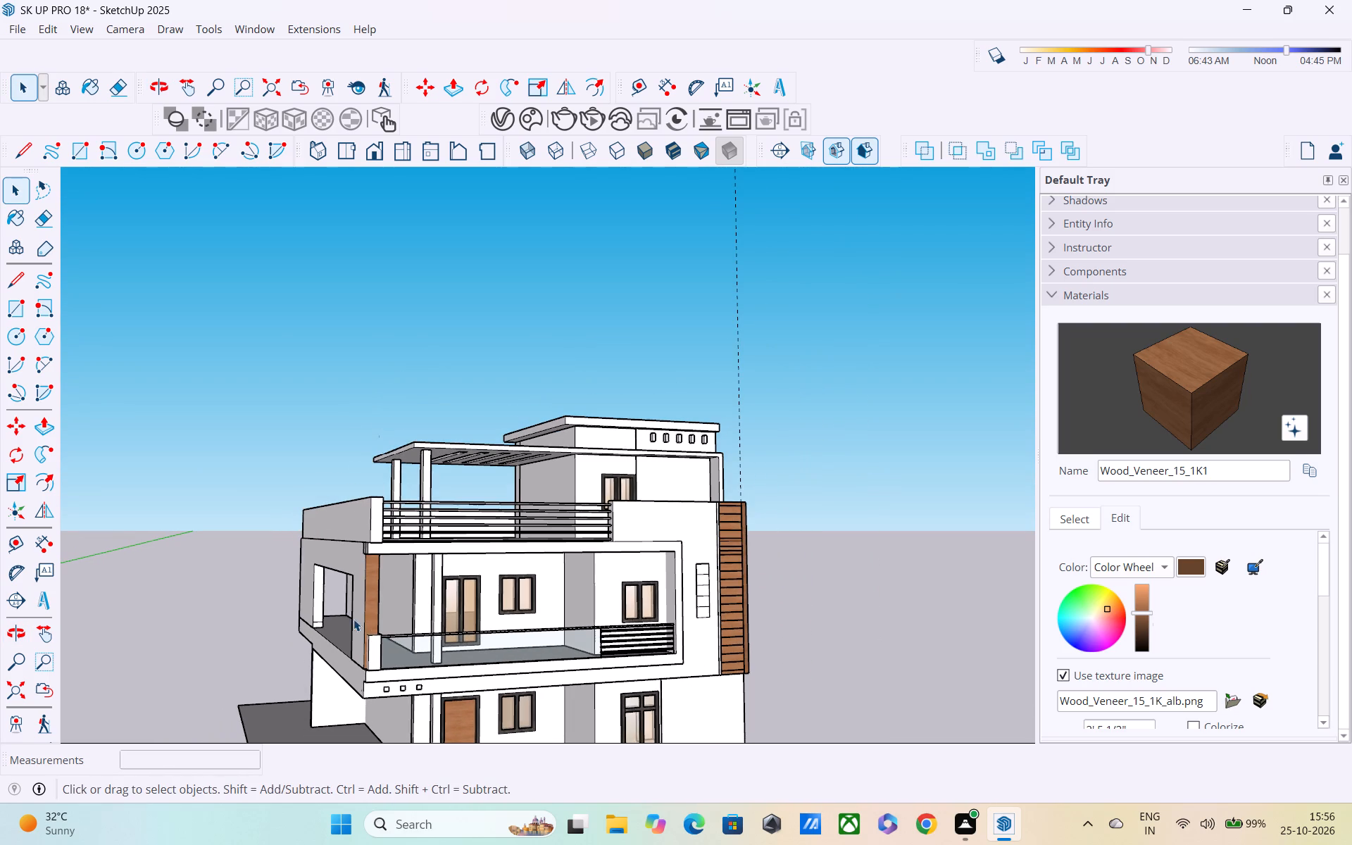
scroll(395, 620, "down", 3)
middle_click_drag(417, 622, 353, 603)
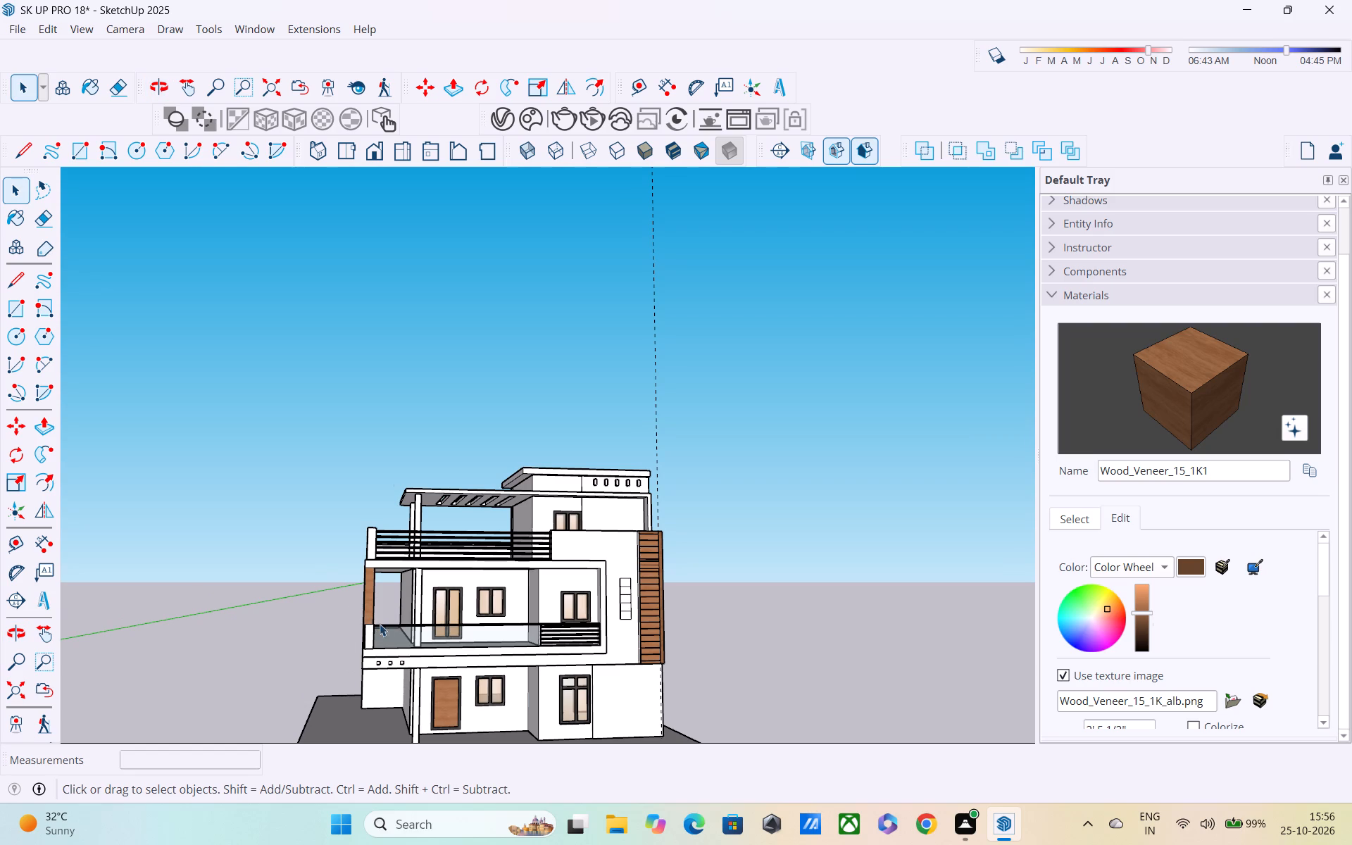
middle_click_drag(458, 611, 332, 618)
scroll(376, 631, "up", 2)
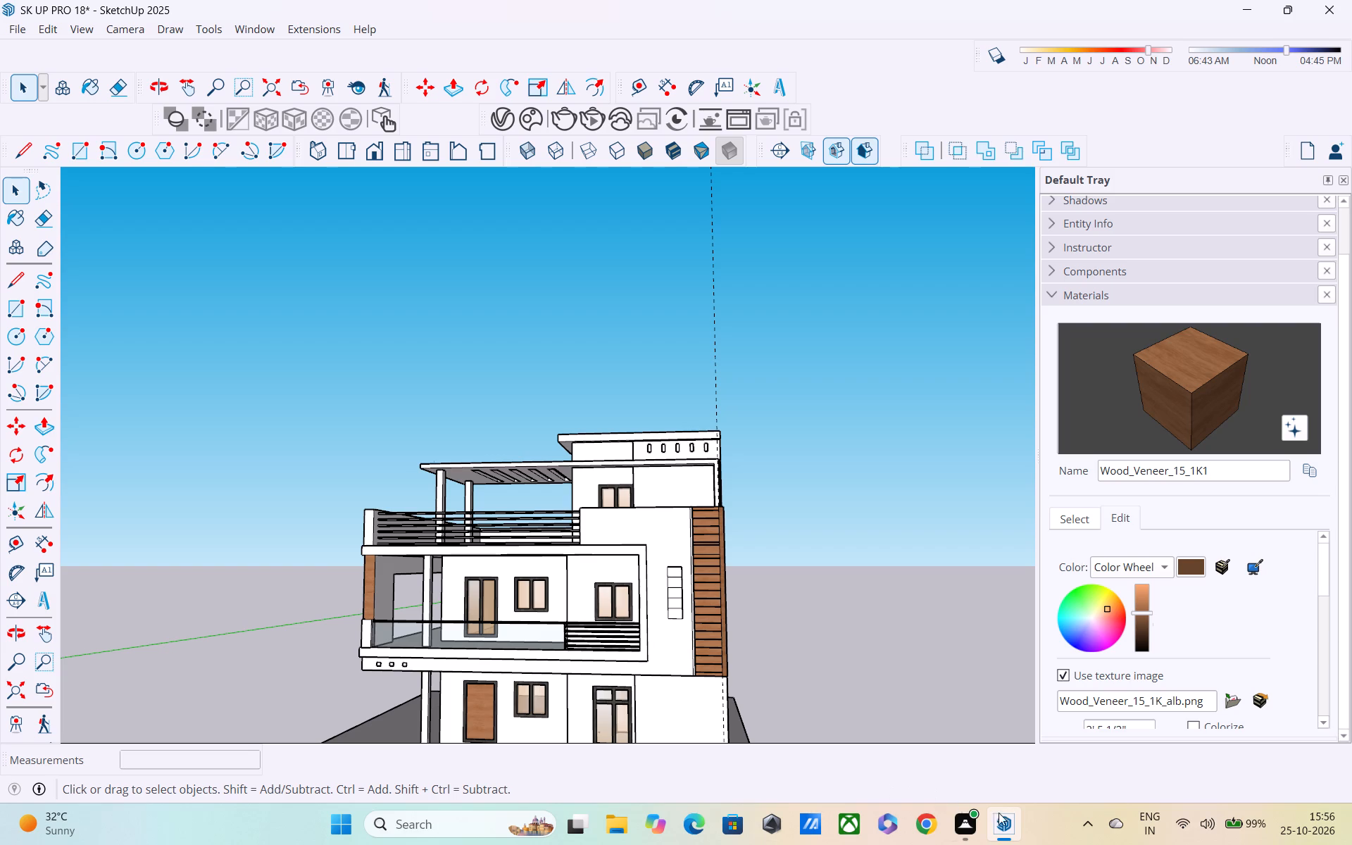
left_click(1075, 518)
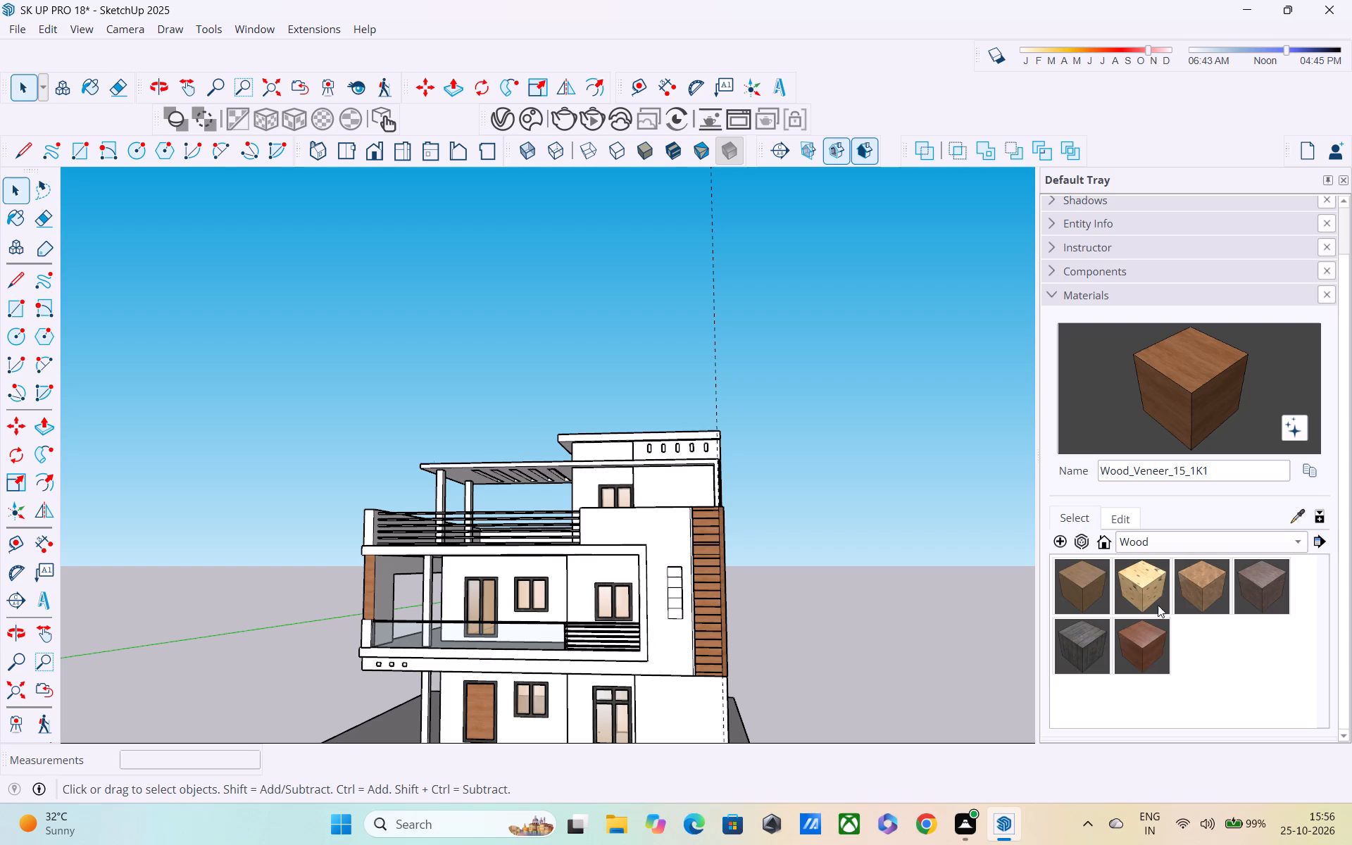
left_click(1148, 539)
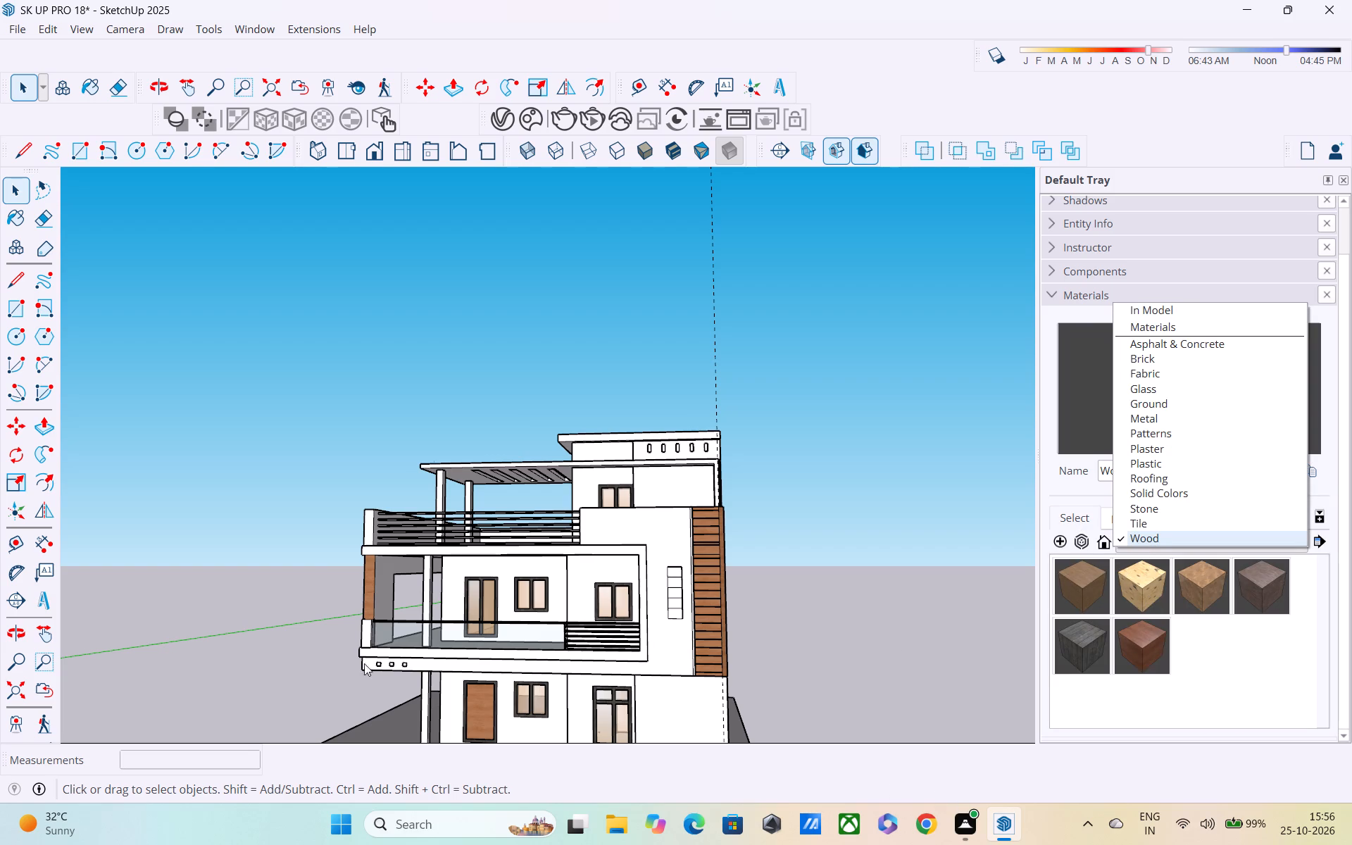
In the façade group, draw a vertical line about 1' 6" long across the band below the balcony, beside the three small square blocks.
scroll(315, 670, "up", 1)
middle_click_drag(356, 656, 448, 596)
scroll(417, 682, "up", 4)
middle_click_drag(427, 613, 426, 558)
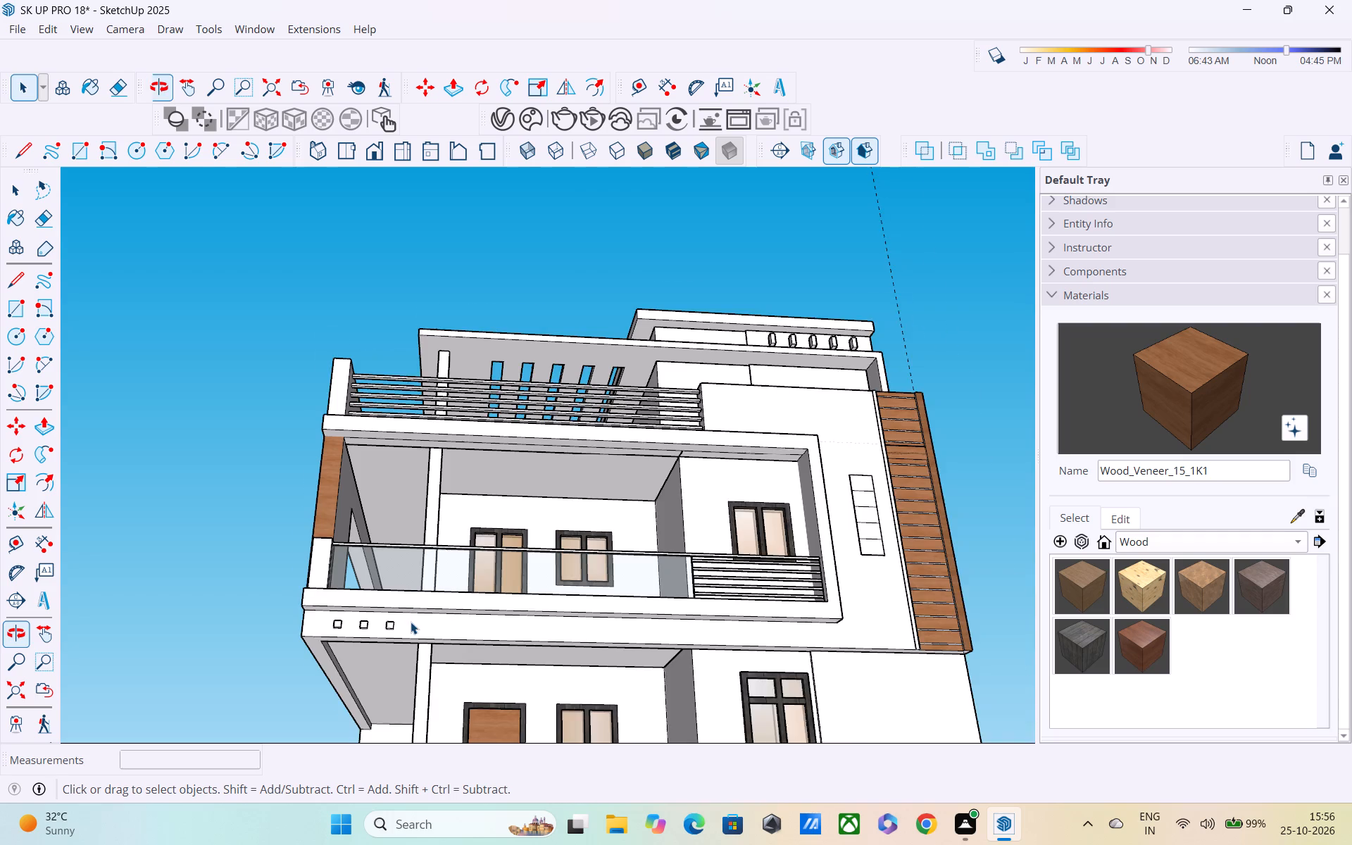
scroll(411, 622, "up", 5)
middle_click_drag(411, 636, 409, 591)
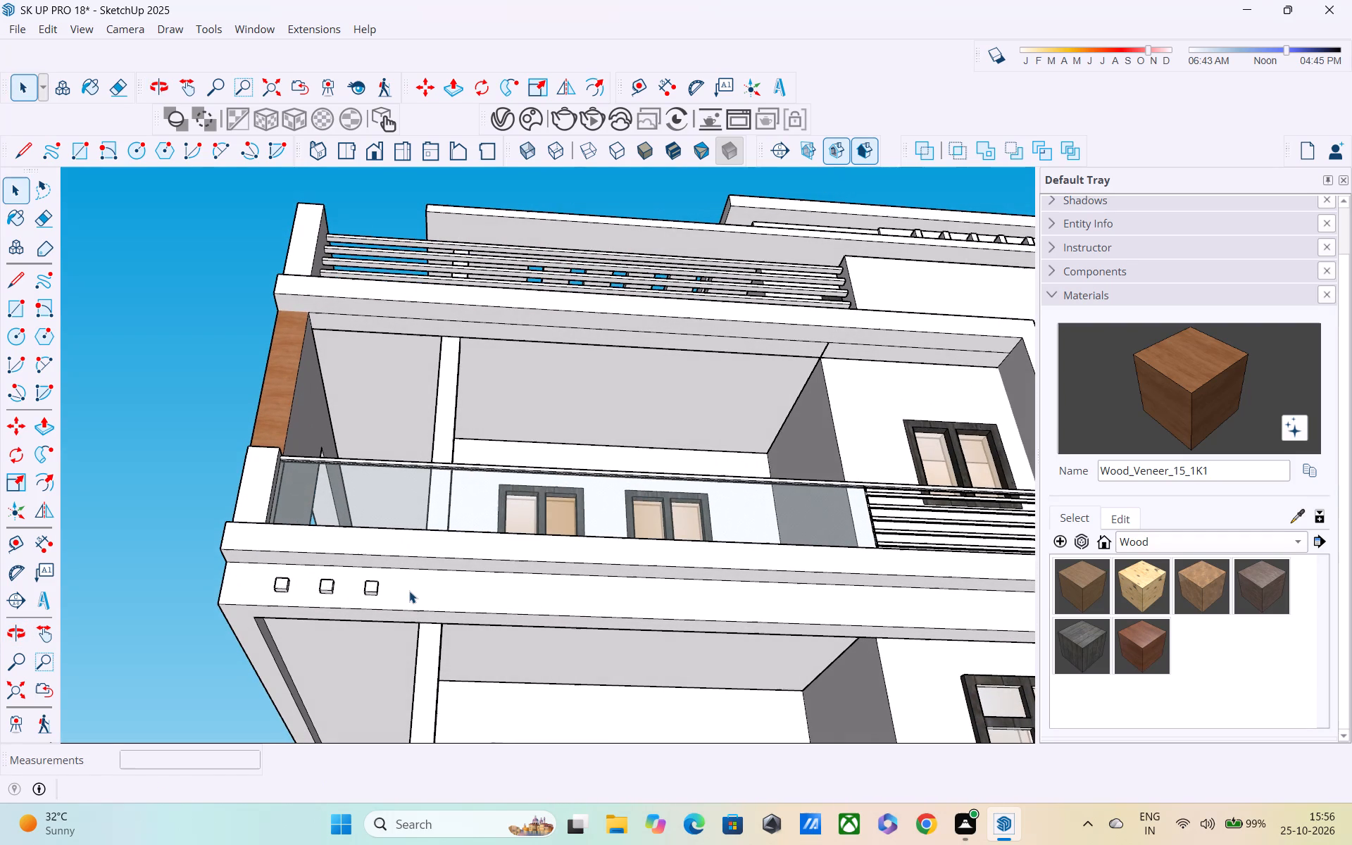
double_click(409, 586)
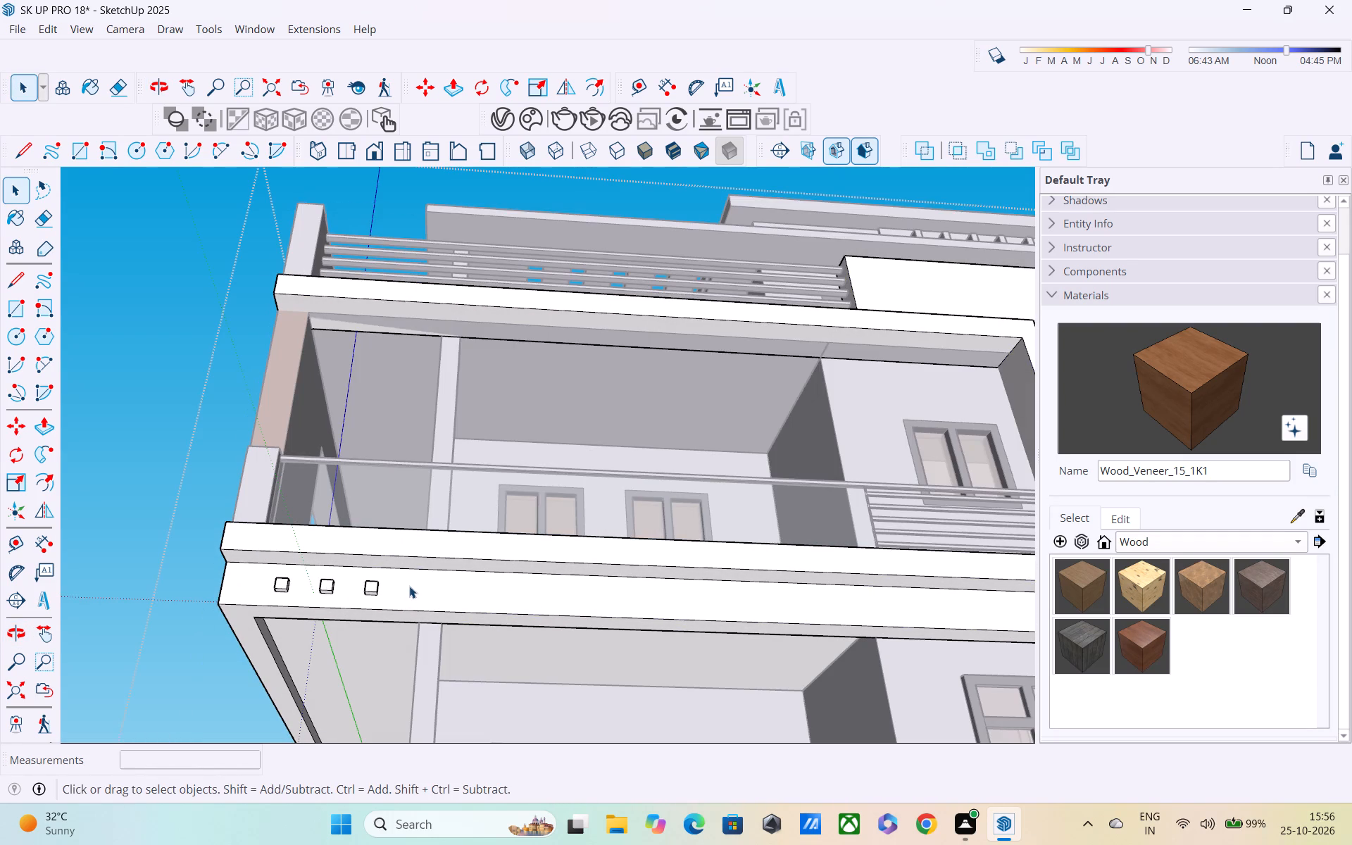
key("l")
left_click(415, 613)
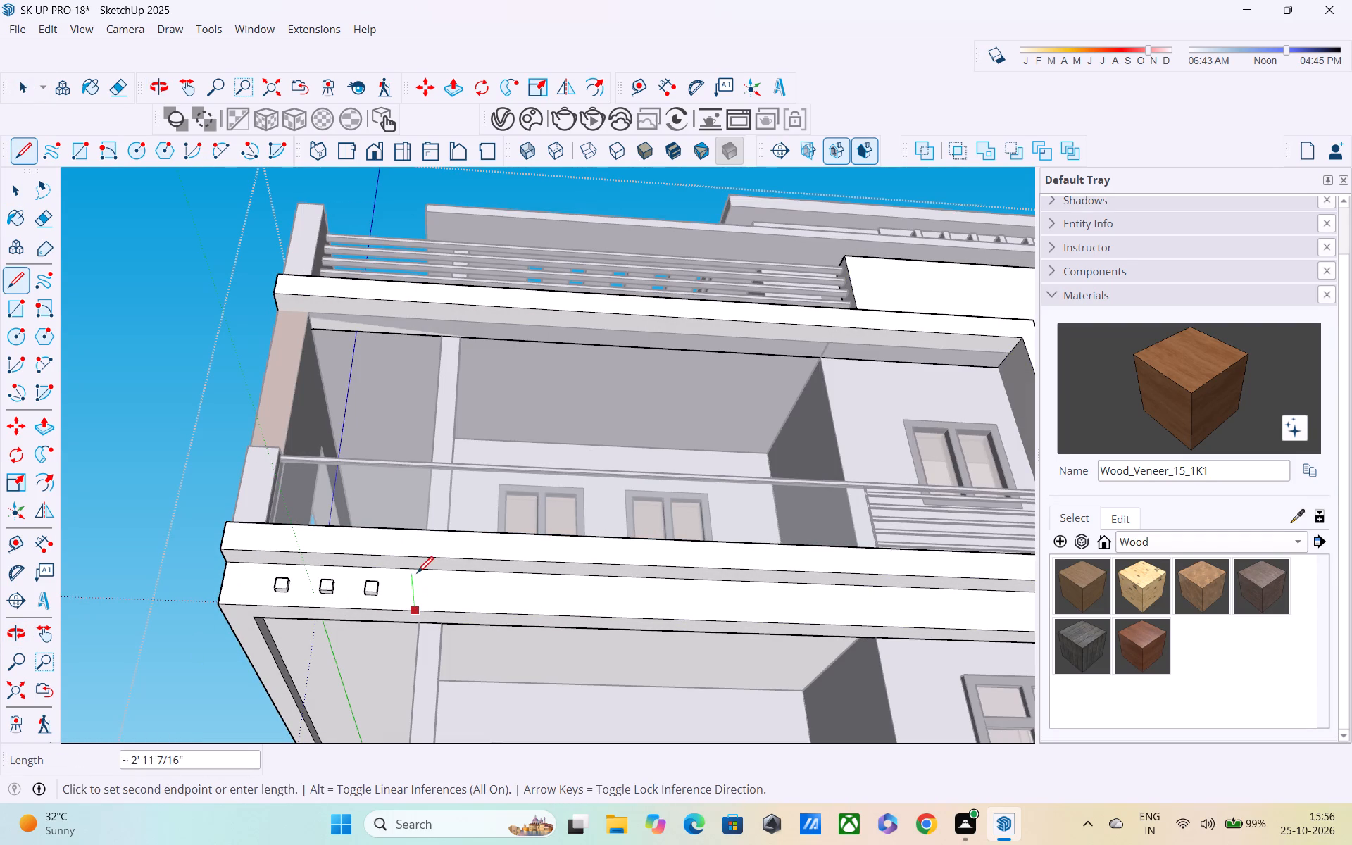
scroll(408, 577, "up", 4)
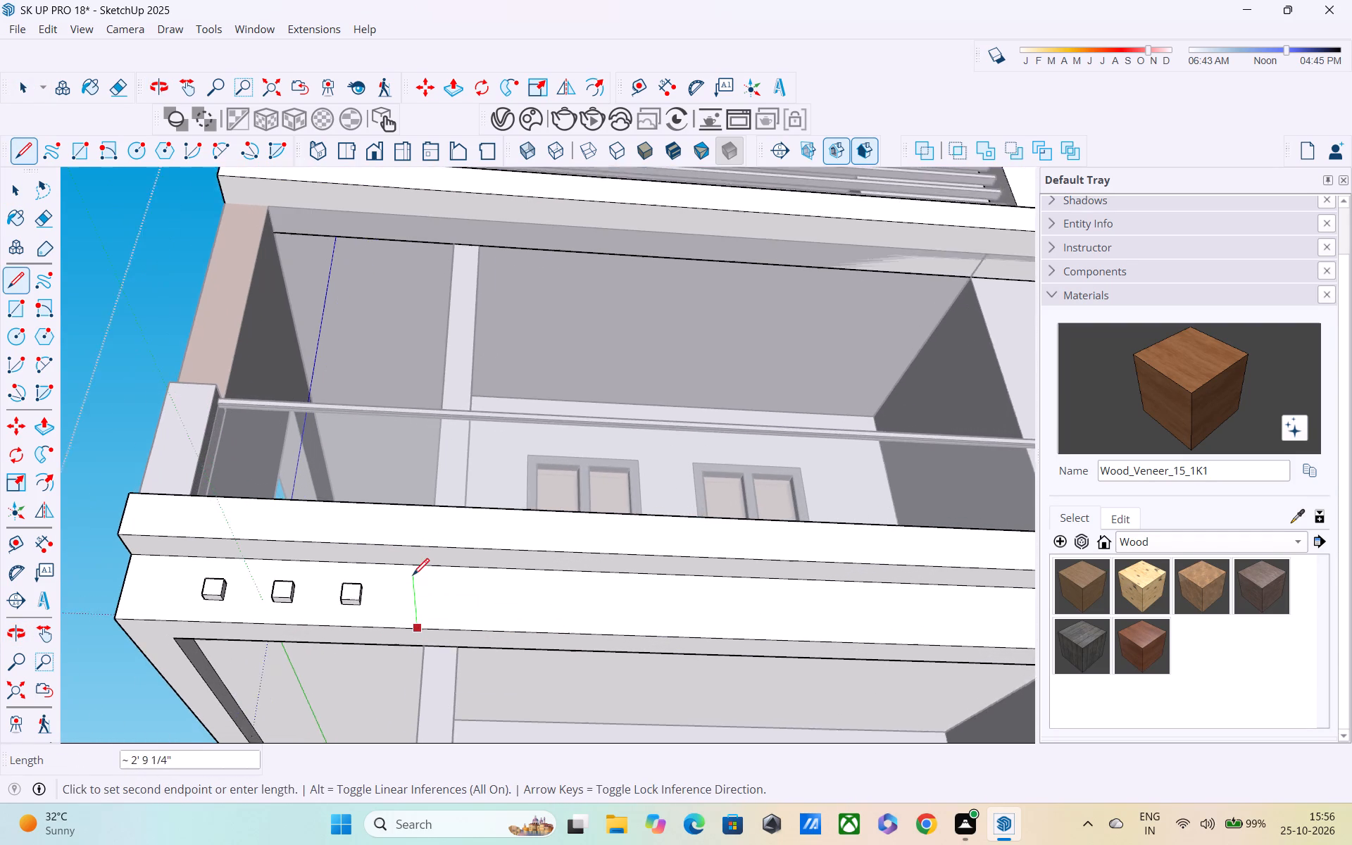
scroll(413, 577, "up", 5)
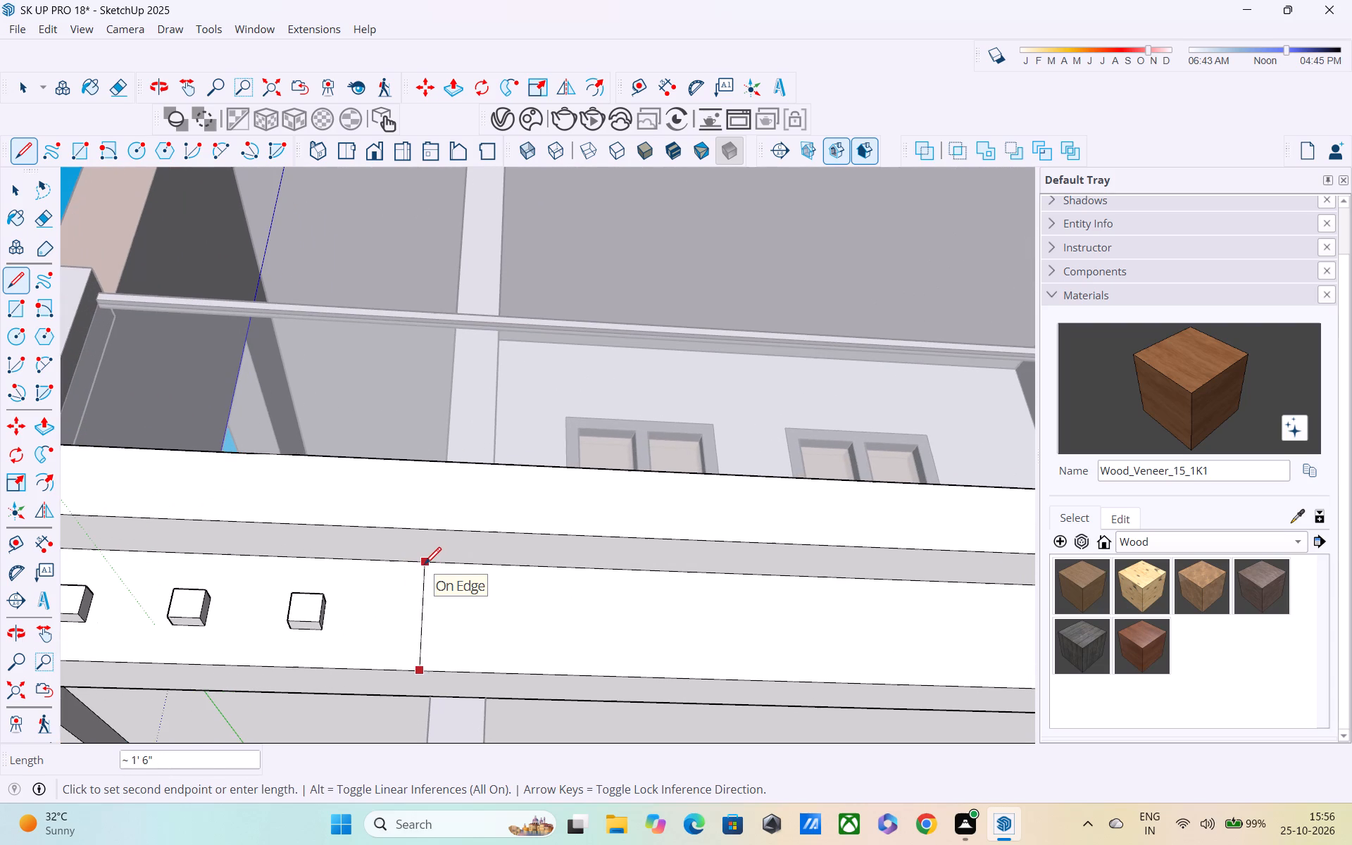
left_click(425, 565)
middle_click_drag(425, 570, 439, 644)
scroll(439, 644, "down", 4)
key("Escape")
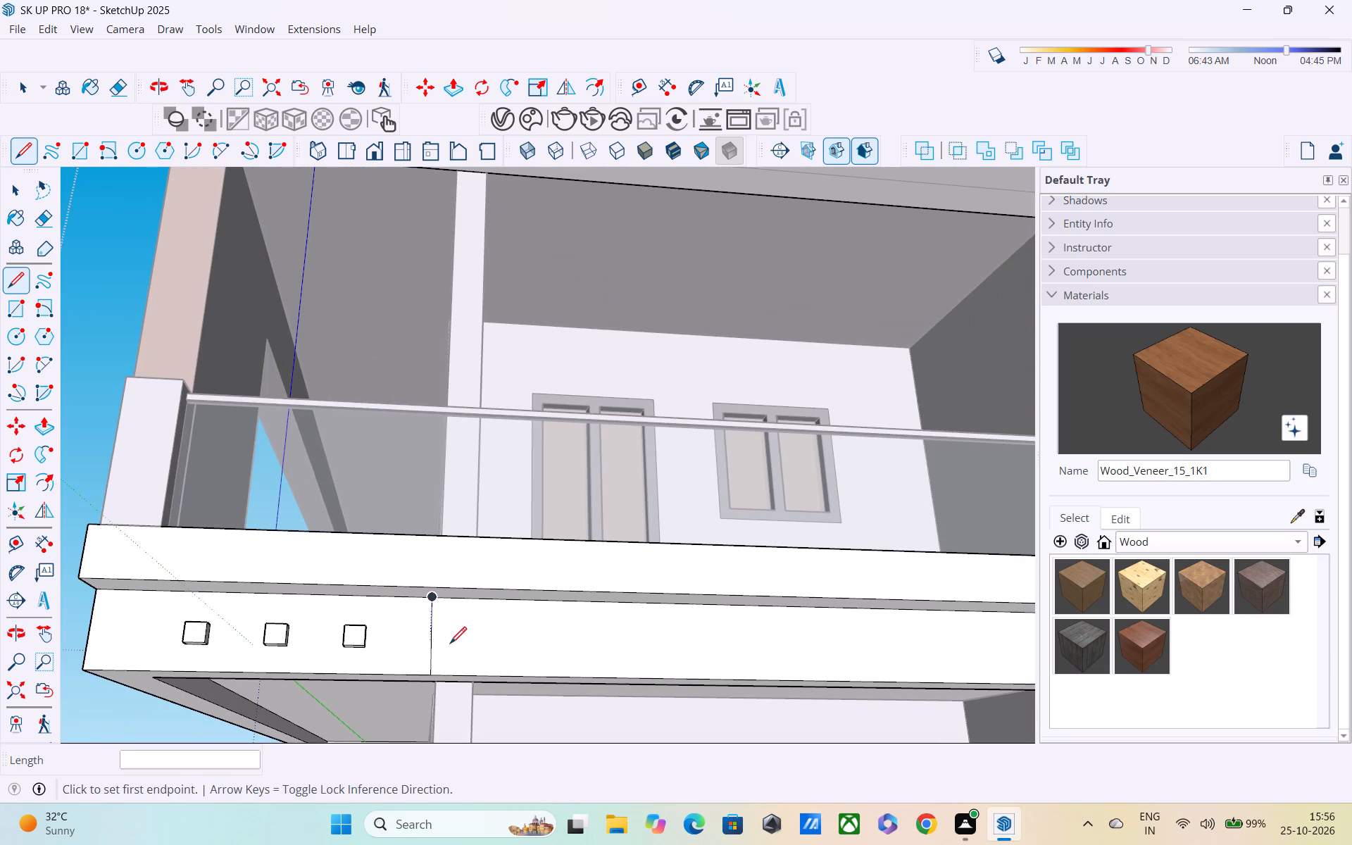
Review the divided band below the balcony against the whole front elevation, and close the façade group.
middle_click_drag(450, 645, 487, 691)
scroll(487, 668, "down", 4)
middle_click_drag(487, 667, 480, 576, "shift")
middle_click_drag(479, 575, 482, 581)
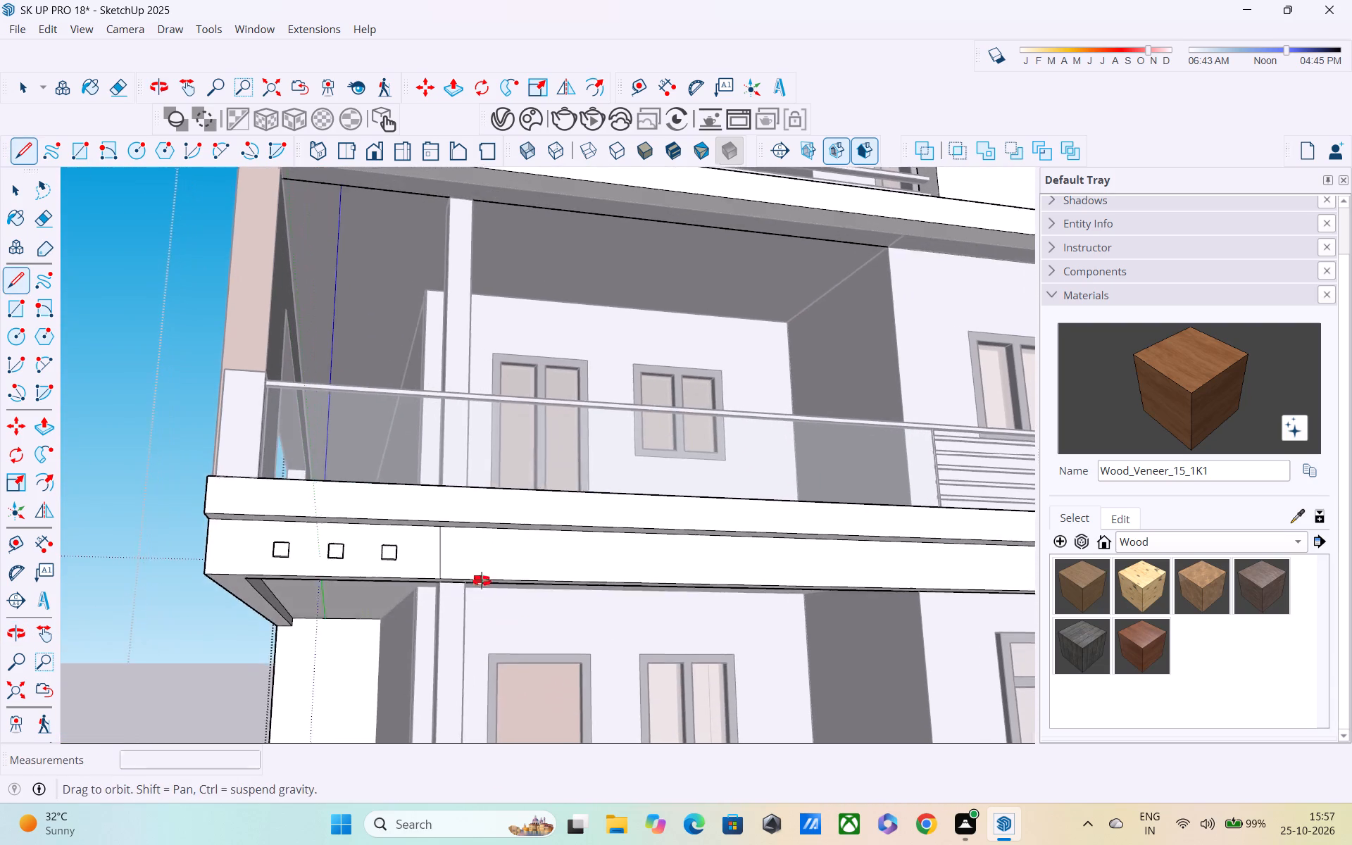
middle_click_drag(482, 581, 532, 618)
scroll(533, 618, "down", 3)
middle_click_drag(531, 619, 436, 590)
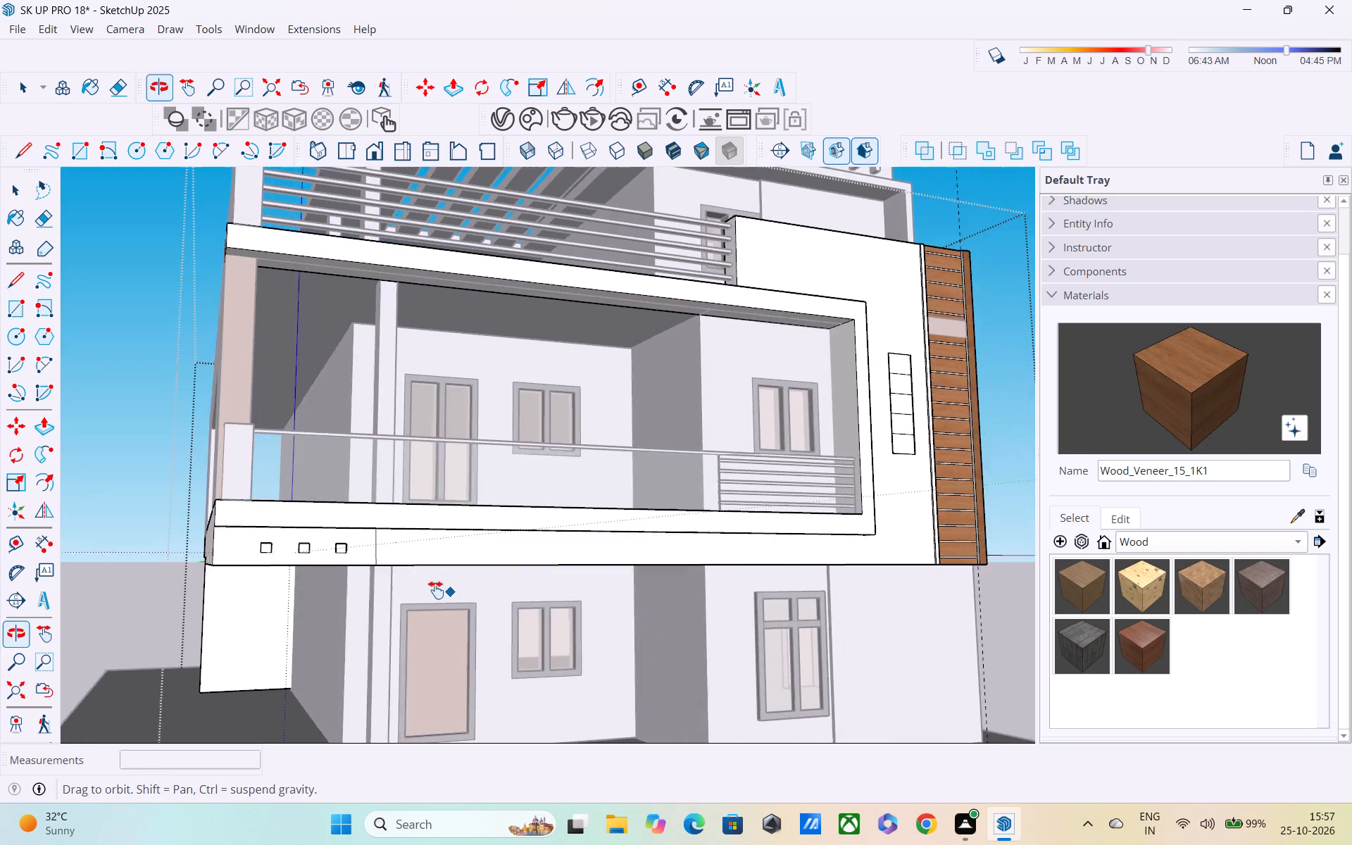
middle_click_drag(436, 590, 421, 586)
scroll(419, 585, "up", 1)
scroll(419, 585, "down", 4)
middle_click_drag(421, 592, 350, 552)
scroll(349, 552, "up", 1)
key("space")
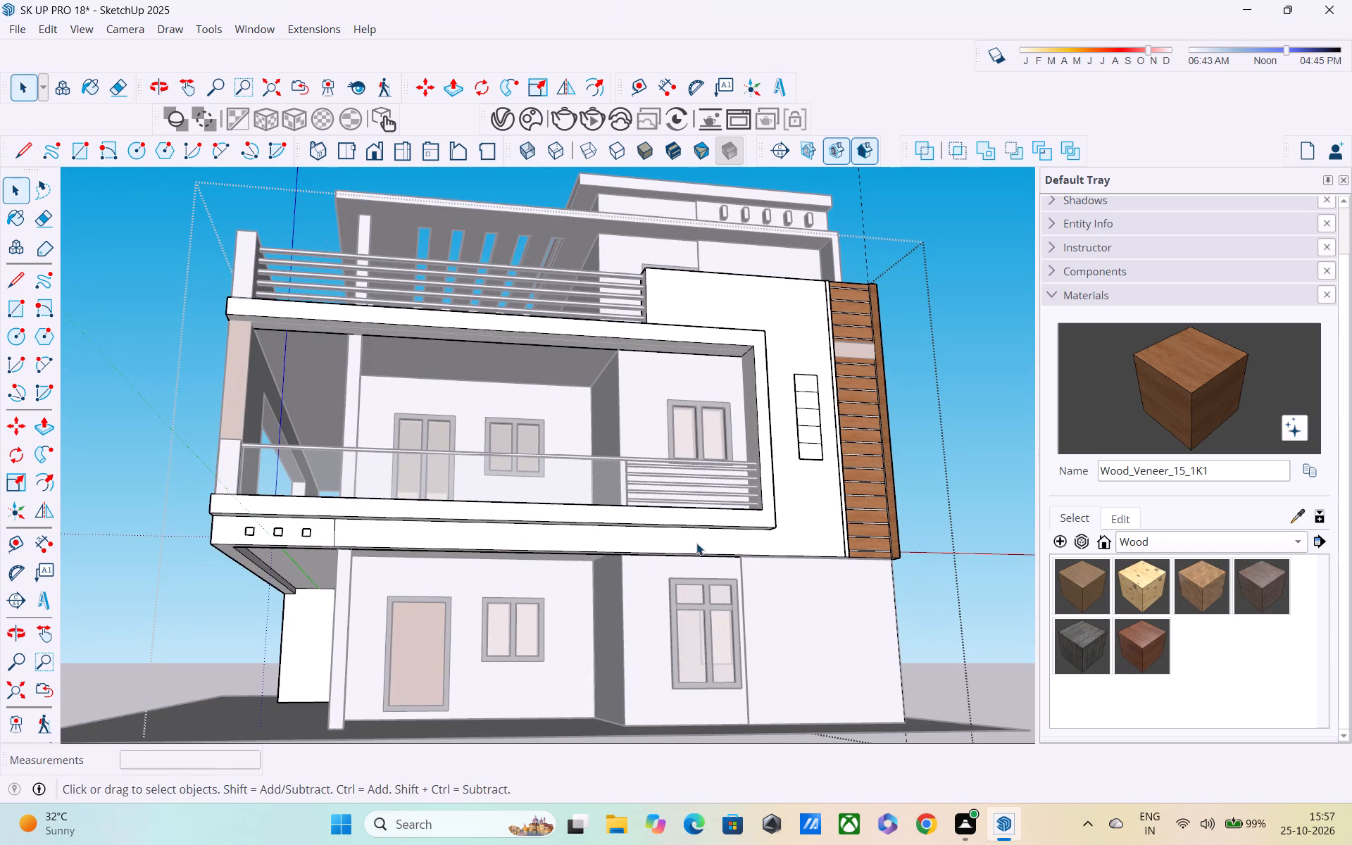
middle_click_drag(696, 543, 377, 670)
scroll(646, 620, "down", 4)
middle_click_drag(785, 592, 733, 568)
key("space")
left_click(325, 496)
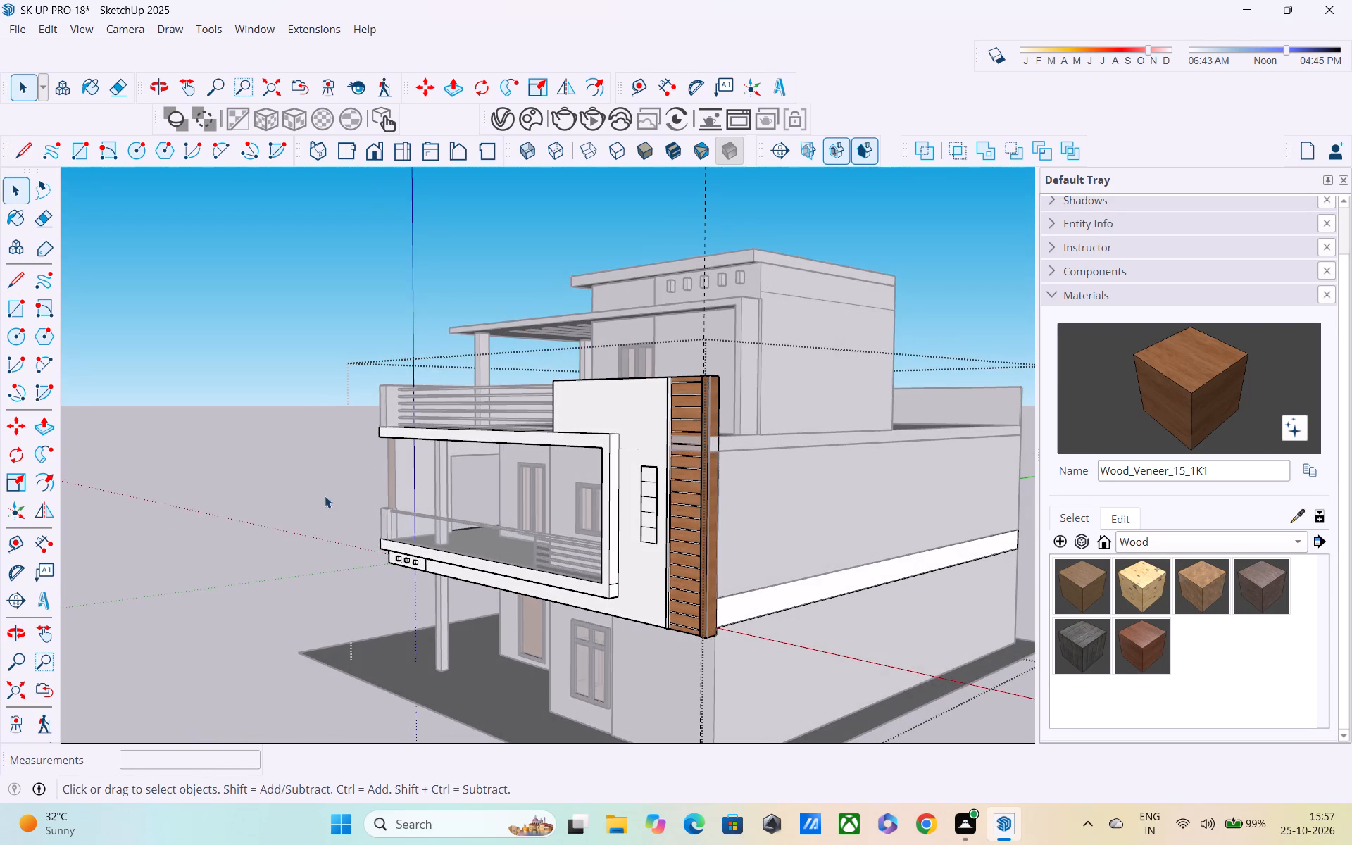
Examine the first-floor balcony, its railings and the band below it from low angles.
middle_click_drag(505, 583, 651, 581)
scroll(688, 494, "down", 2)
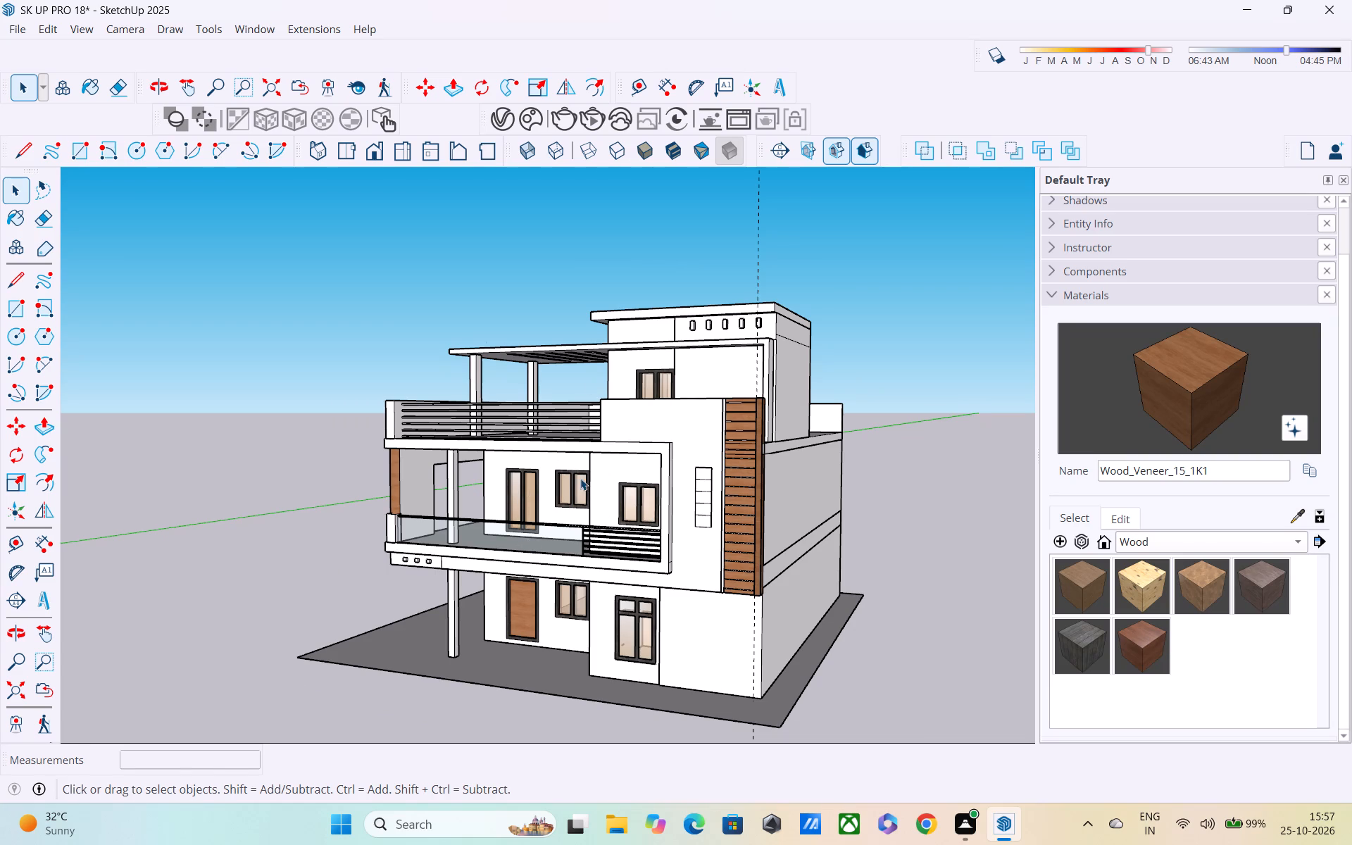
middle_click_drag(580, 478, 691, 310)
middle_click_drag(616, 392, 689, 317)
scroll(521, 430, "up", 6)
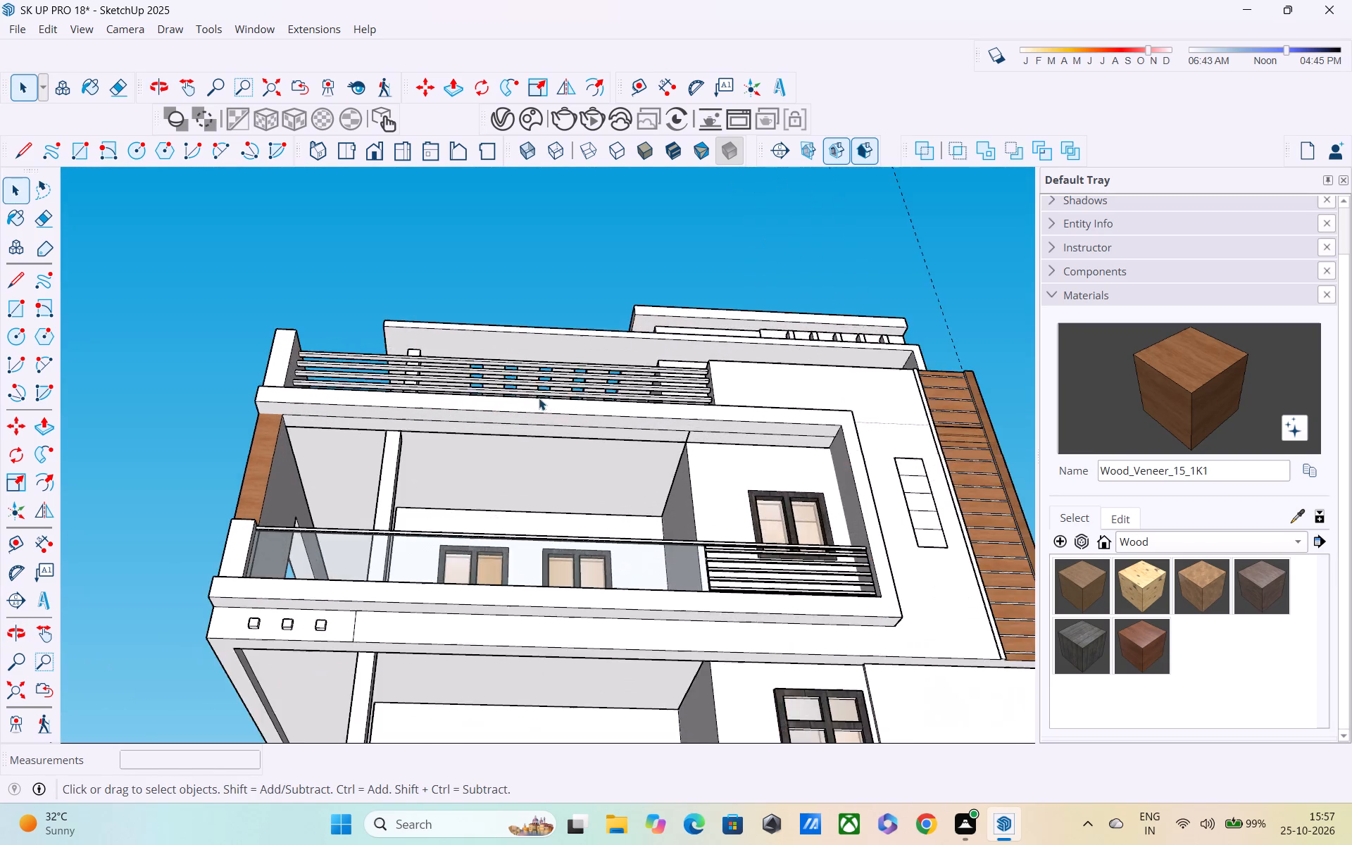
scroll(539, 416, "up", 4)
middle_click_drag(539, 416, 834, 370)
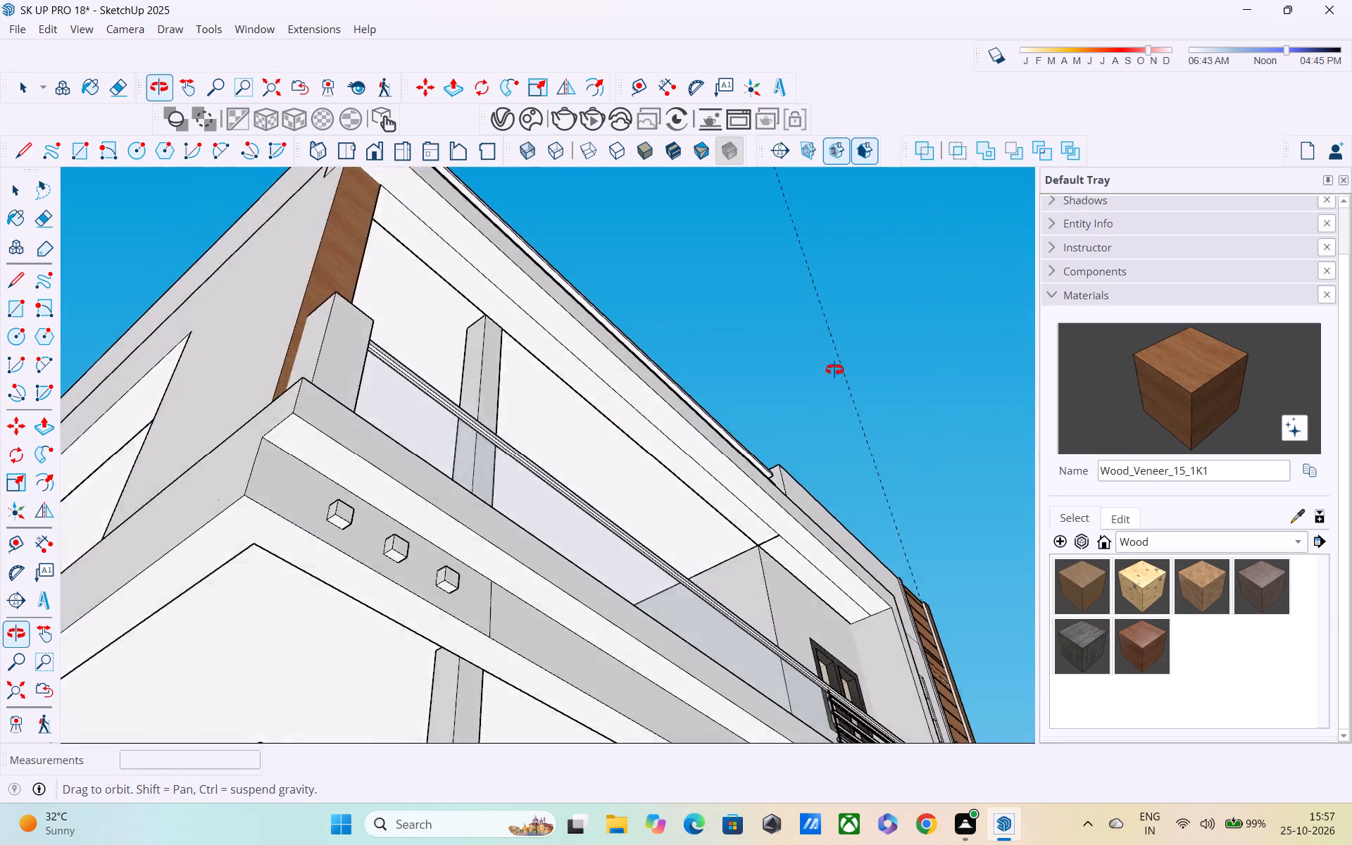
middle_click_drag(834, 370, 744, 434)
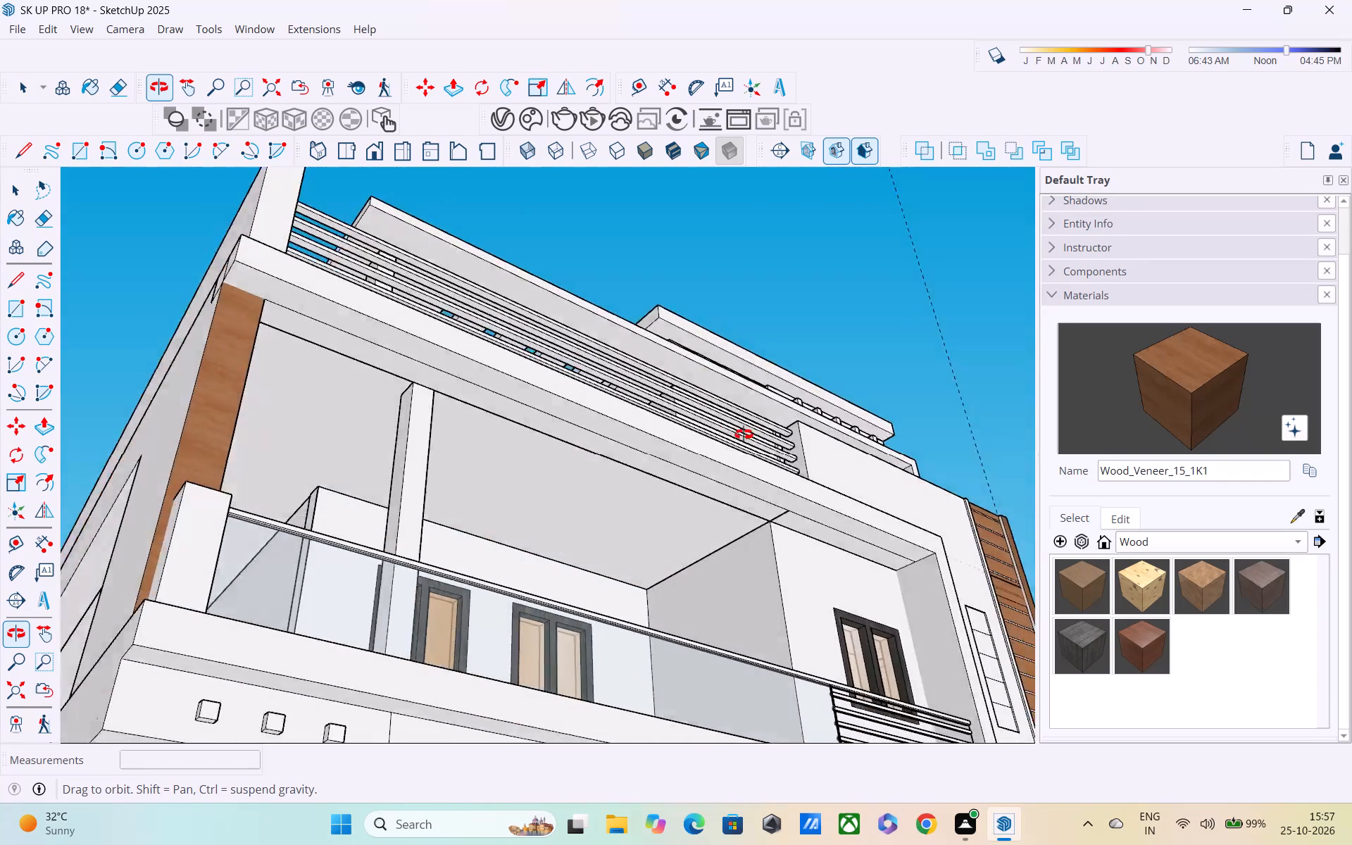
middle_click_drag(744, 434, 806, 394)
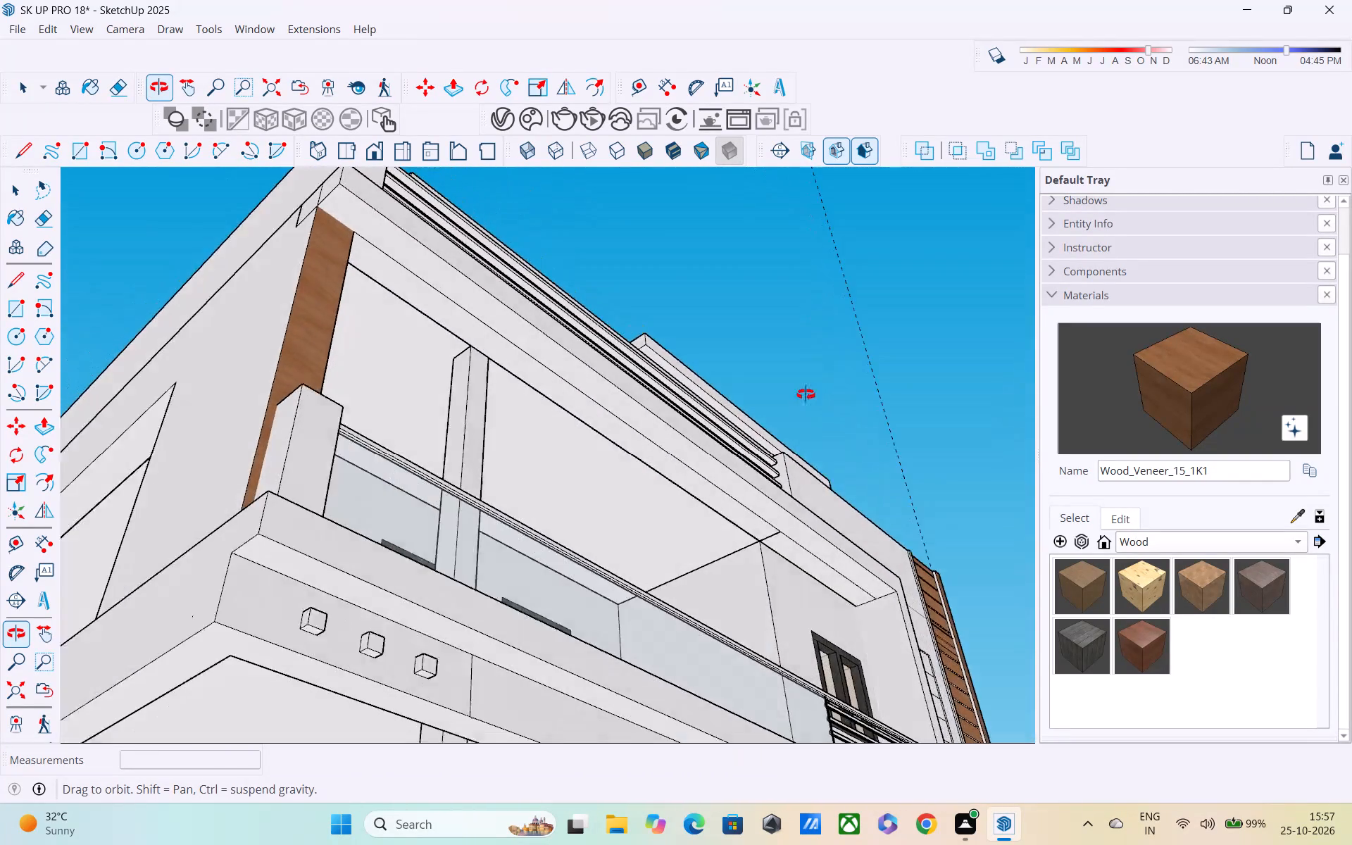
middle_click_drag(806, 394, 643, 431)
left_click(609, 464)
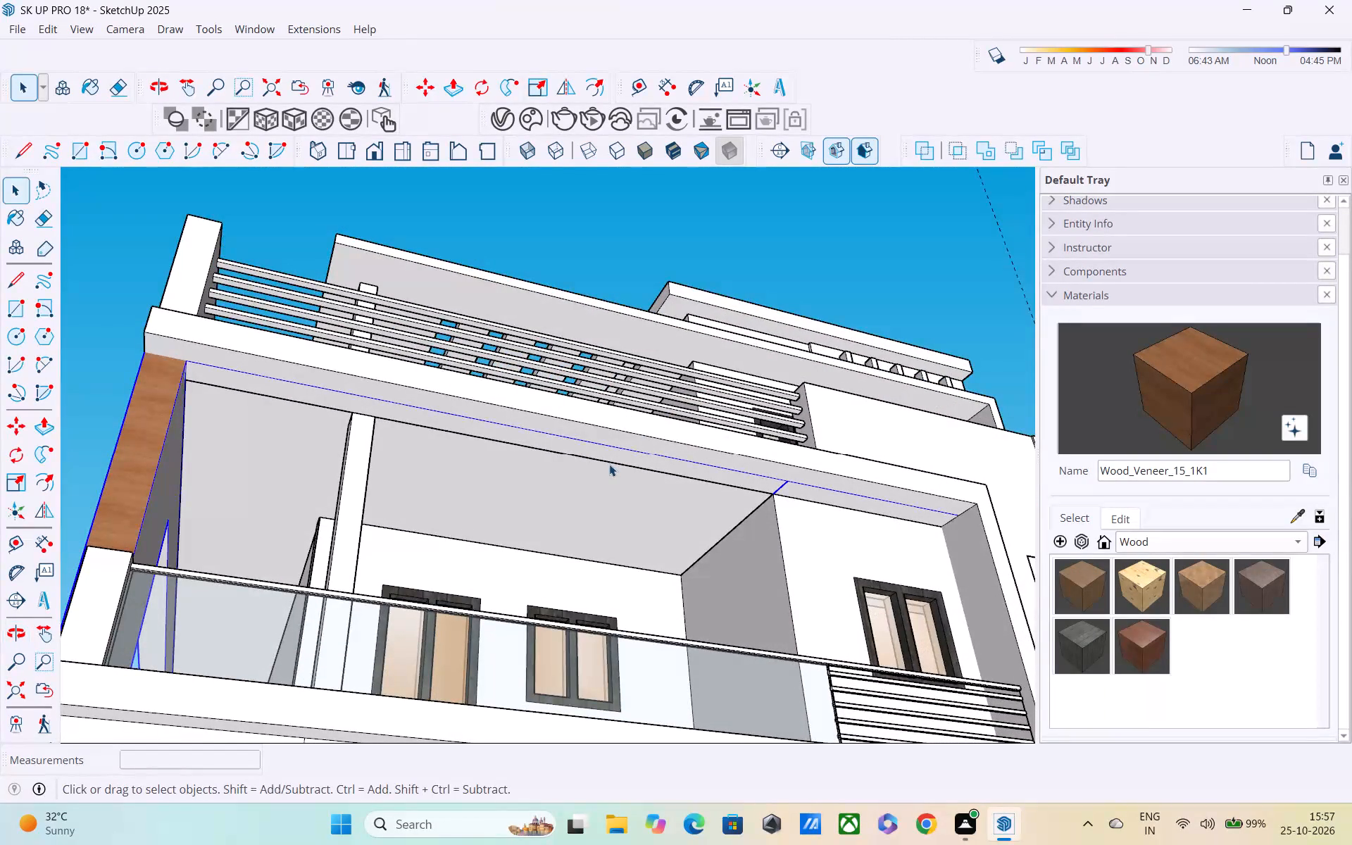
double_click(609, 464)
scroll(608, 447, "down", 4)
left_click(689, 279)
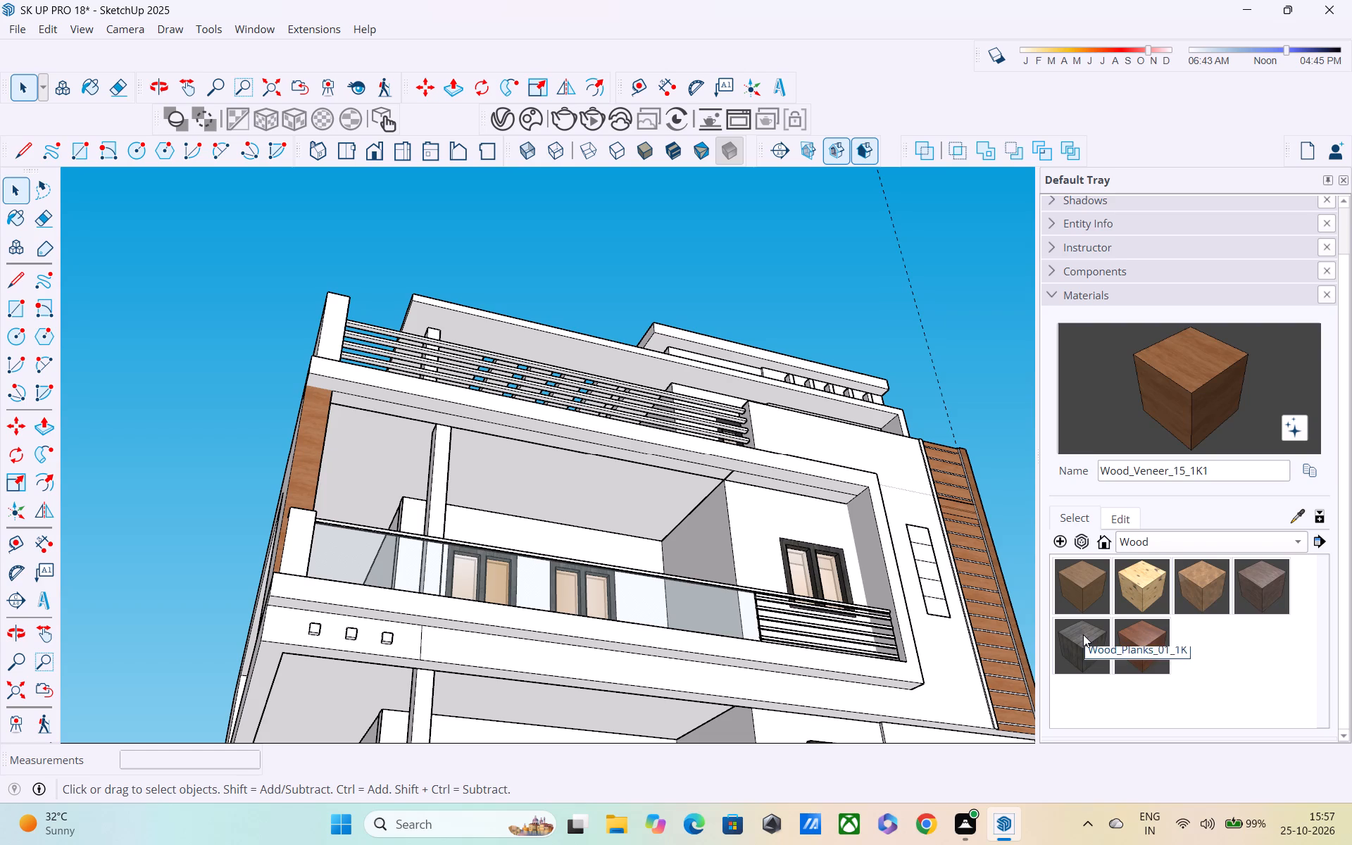
Paint the first-floor balcony ceiling with the Wood_Floor_12_1K material inside the group that also holds the wood strip.
middle_click_drag(868, 594, 737, 616)
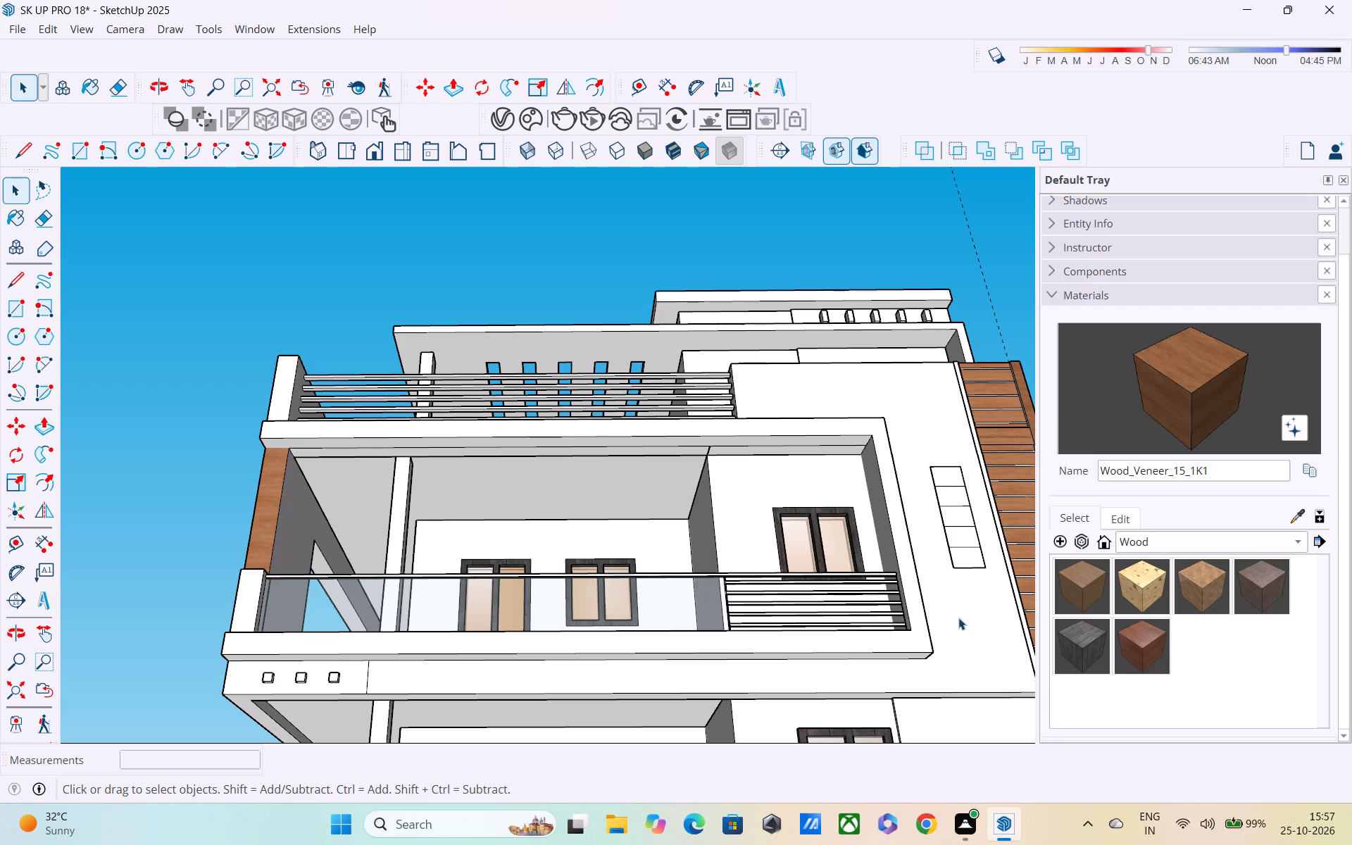
left_click(1262, 581)
key("space")
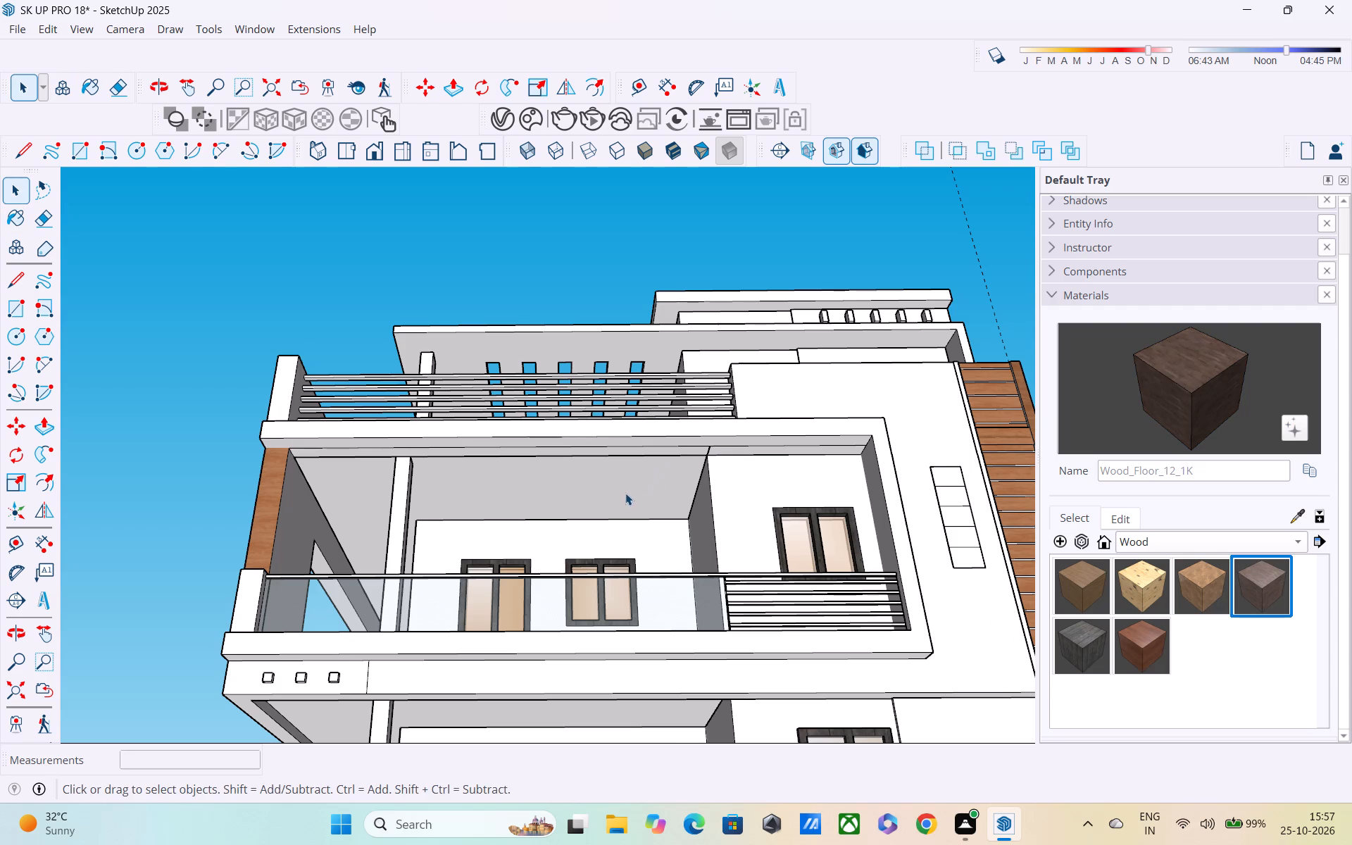
double_click(625, 489)
middle_click_drag(667, 502, 680, 435)
left_click(1273, 565)
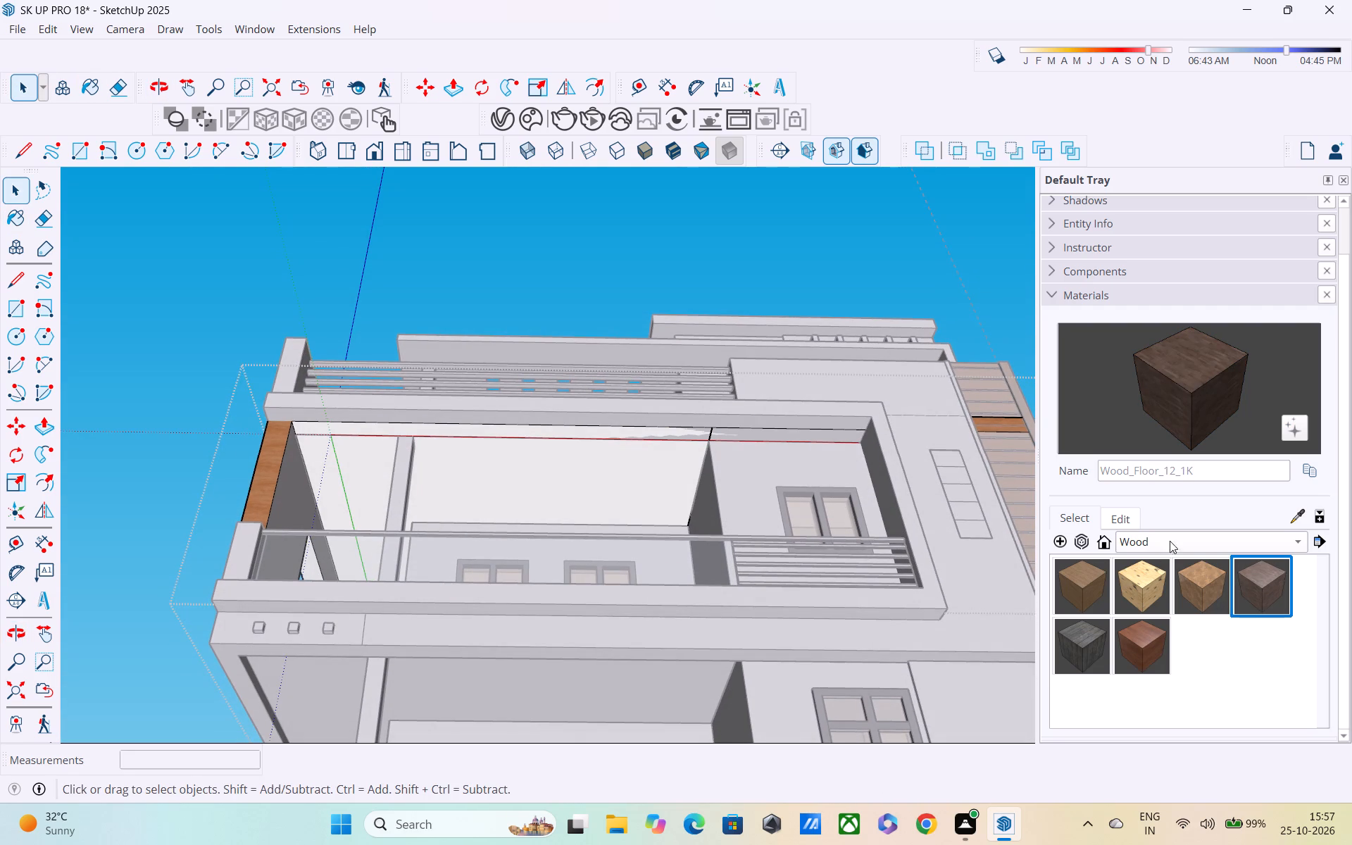
left_click(641, 482)
middle_click_drag(642, 483, 641, 526)
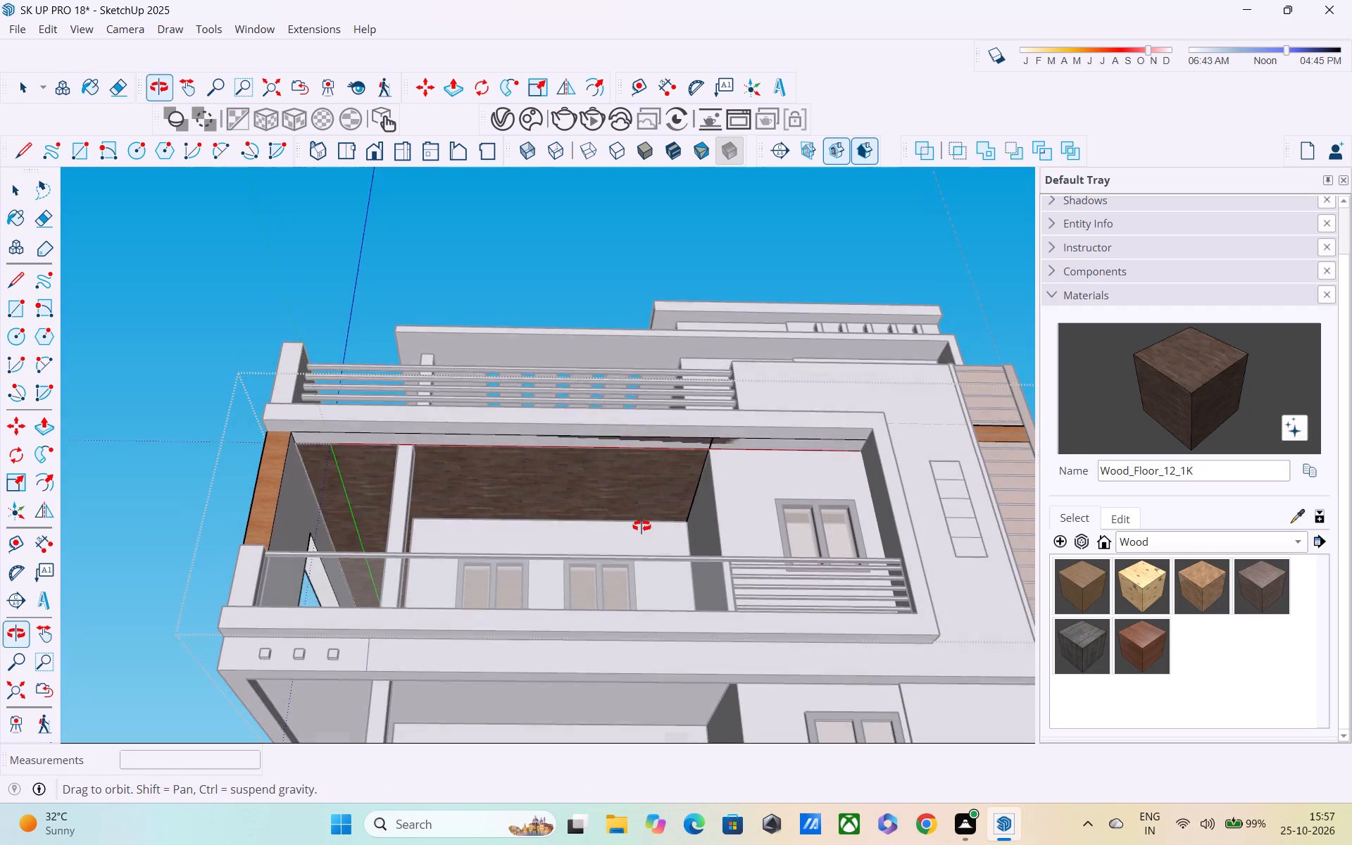
middle_click_drag(641, 526, 641, 527)
middle_click_drag(647, 441, 683, 367)
scroll(690, 413, "up", 2)
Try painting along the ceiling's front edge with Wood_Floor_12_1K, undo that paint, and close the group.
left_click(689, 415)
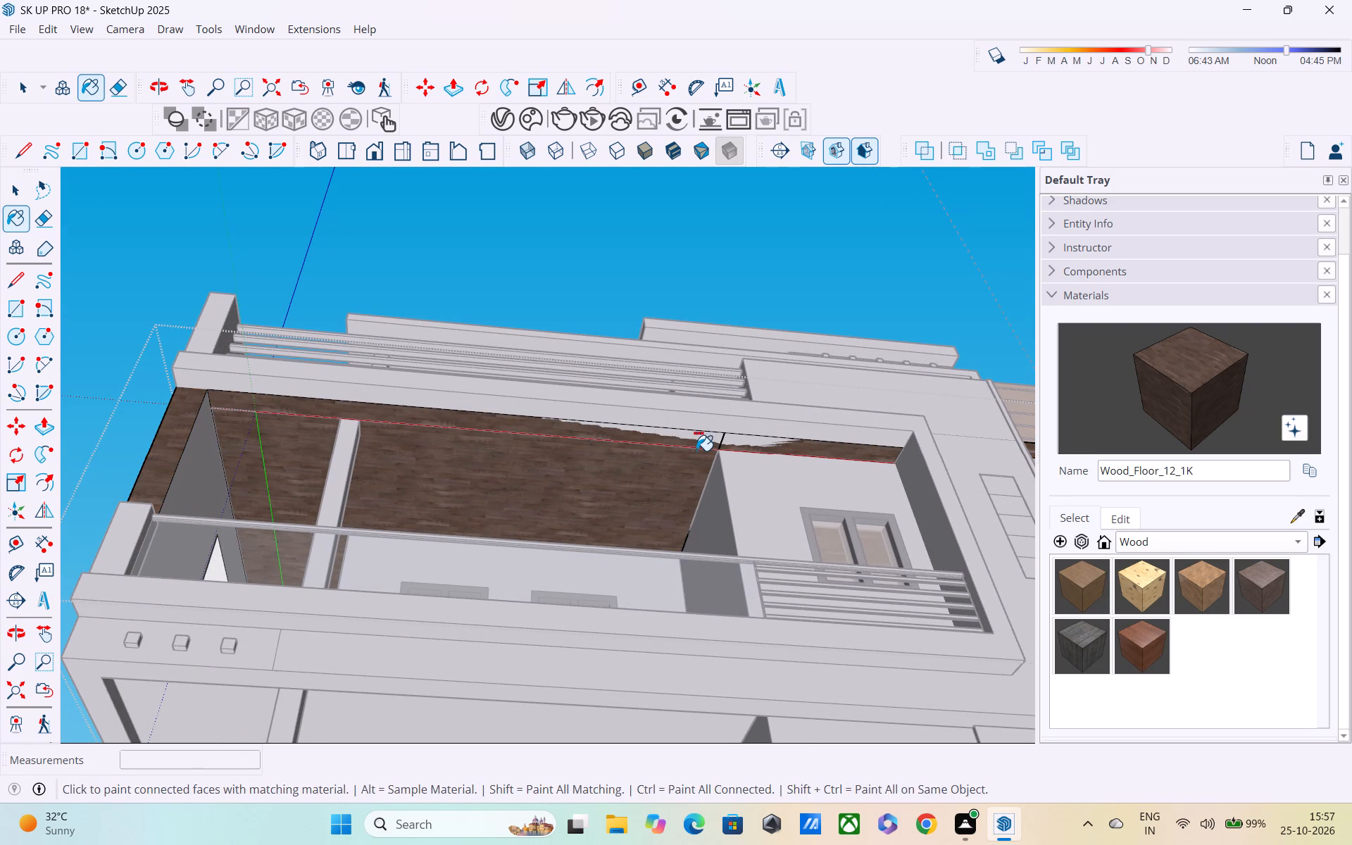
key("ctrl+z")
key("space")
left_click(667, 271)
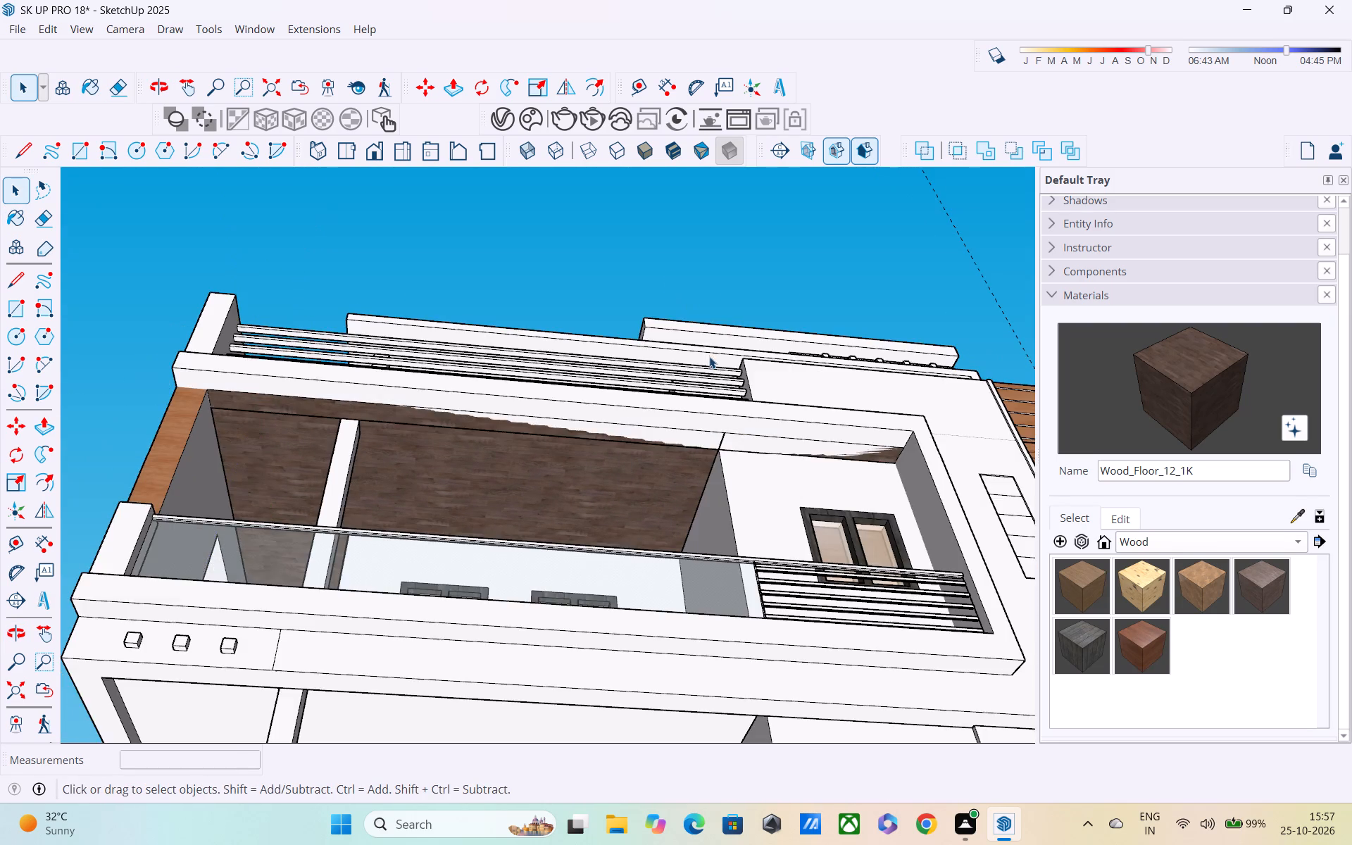
Inspect the painted balcony ceiling from below, selecting its face inside the group to check the patchy front edge.
middle_click_drag(734, 389, 503, 378)
scroll(549, 418, "up", 3)
middle_click_drag(572, 393, 568, 357)
double_click(575, 387)
left_click(575, 388)
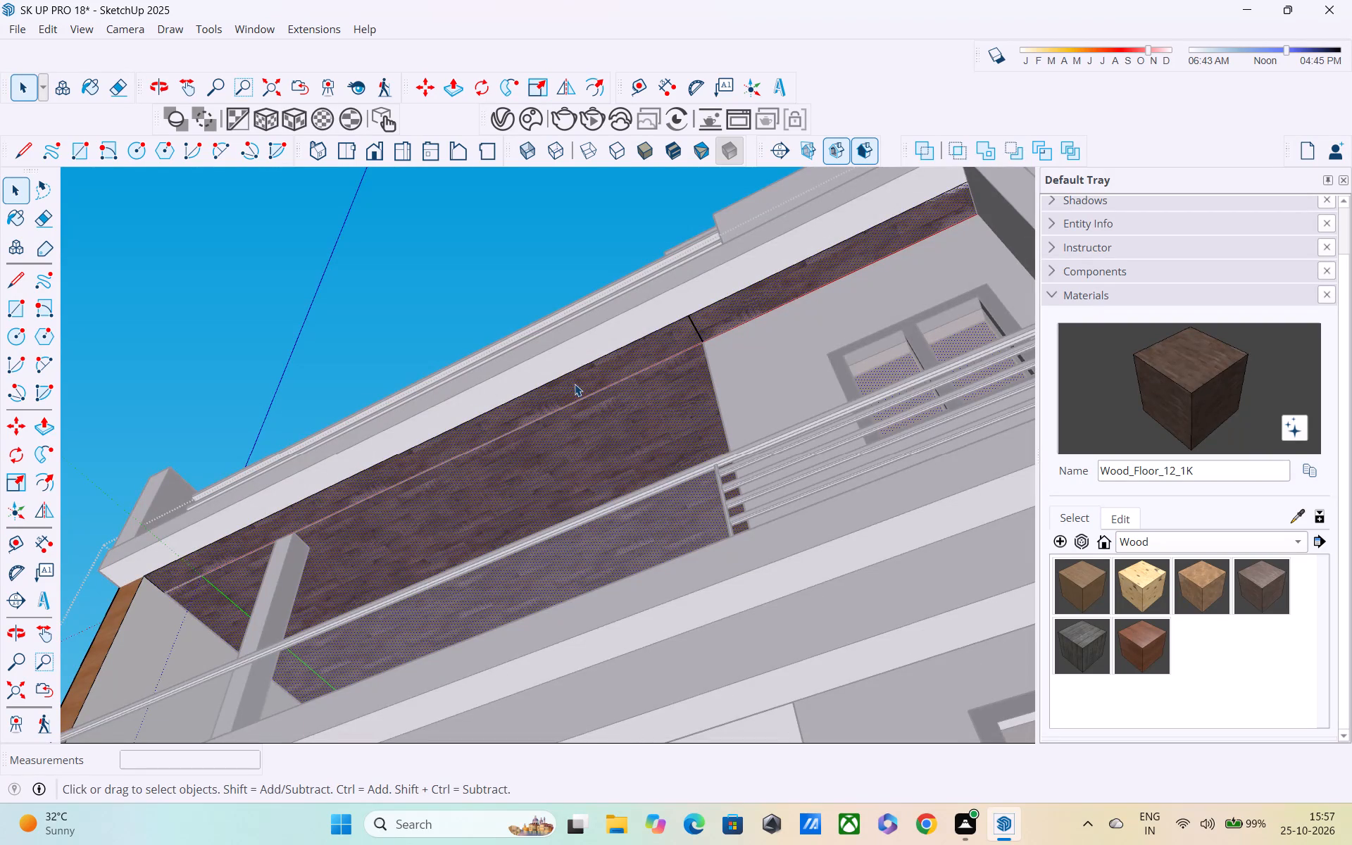
scroll(575, 384, "down", 3)
left_click(531, 280)
left_click(527, 407)
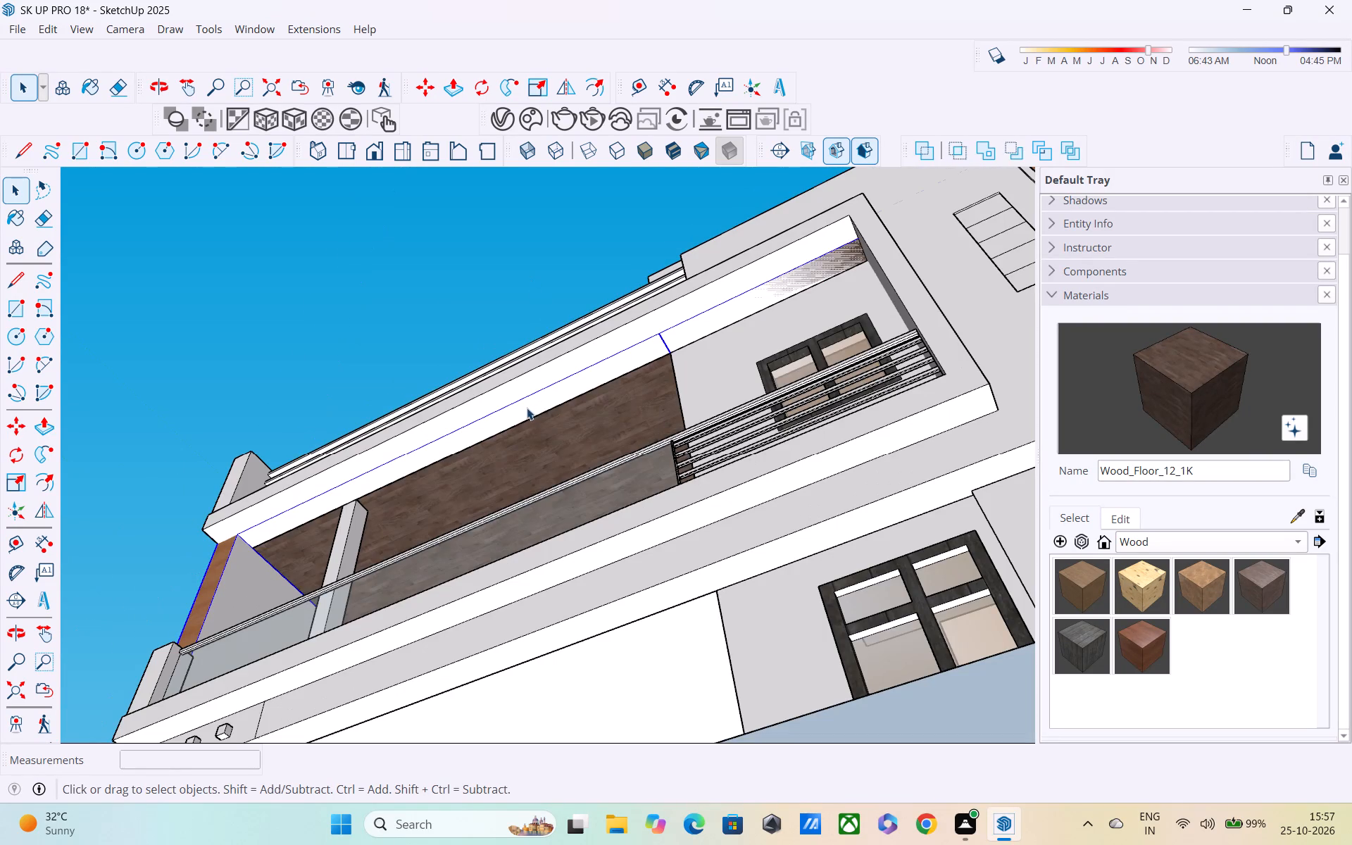
left_click(524, 411)
left_click(522, 411)
left_click_drag(613, 403, 555, 479)
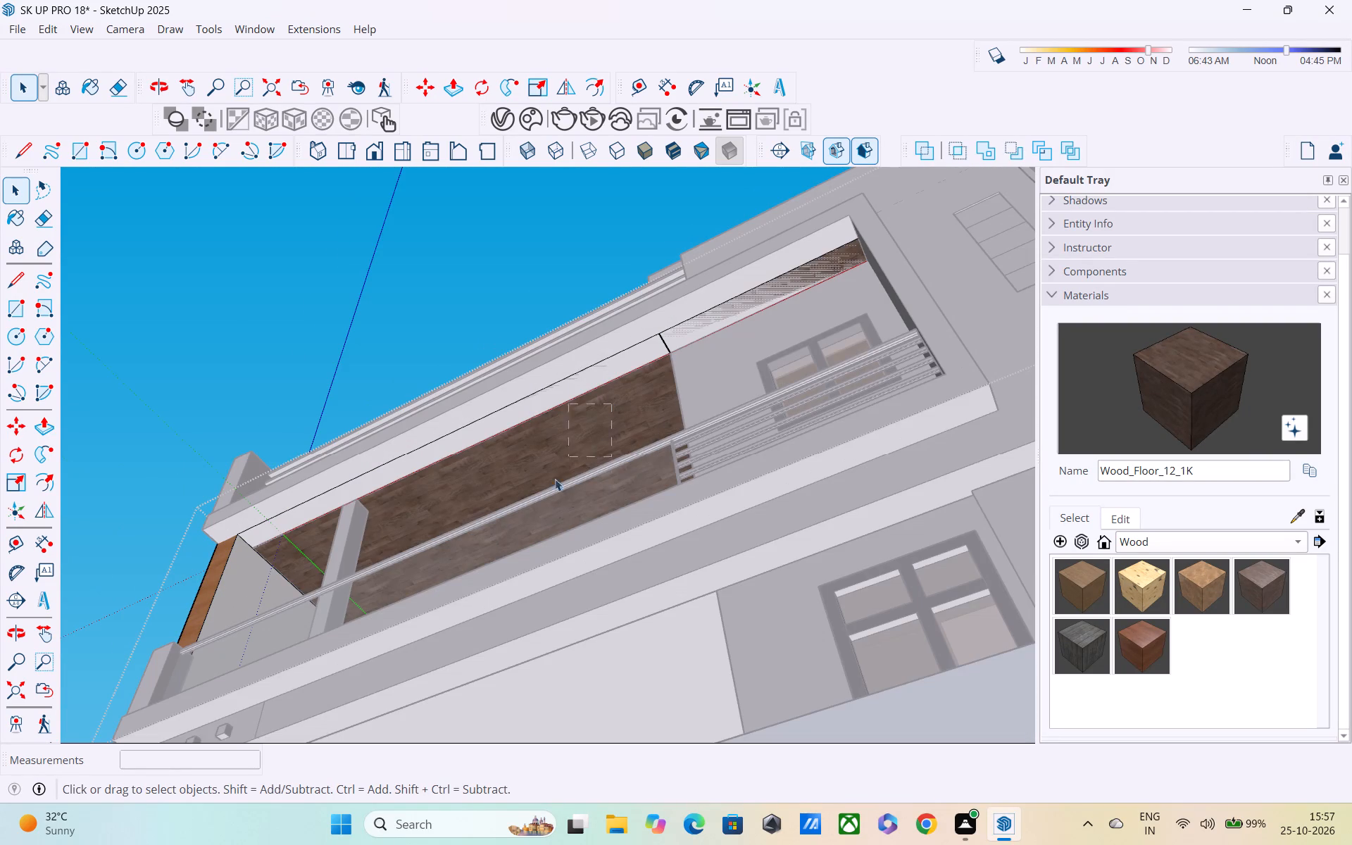
left_click_drag(555, 479, 454, 591)
left_click(461, 313)
Check the faces of the ceiling group and the adjoining façade group for overlap along the balcony ceiling's front edge.
middle_click_drag(550, 445, 350, 490)
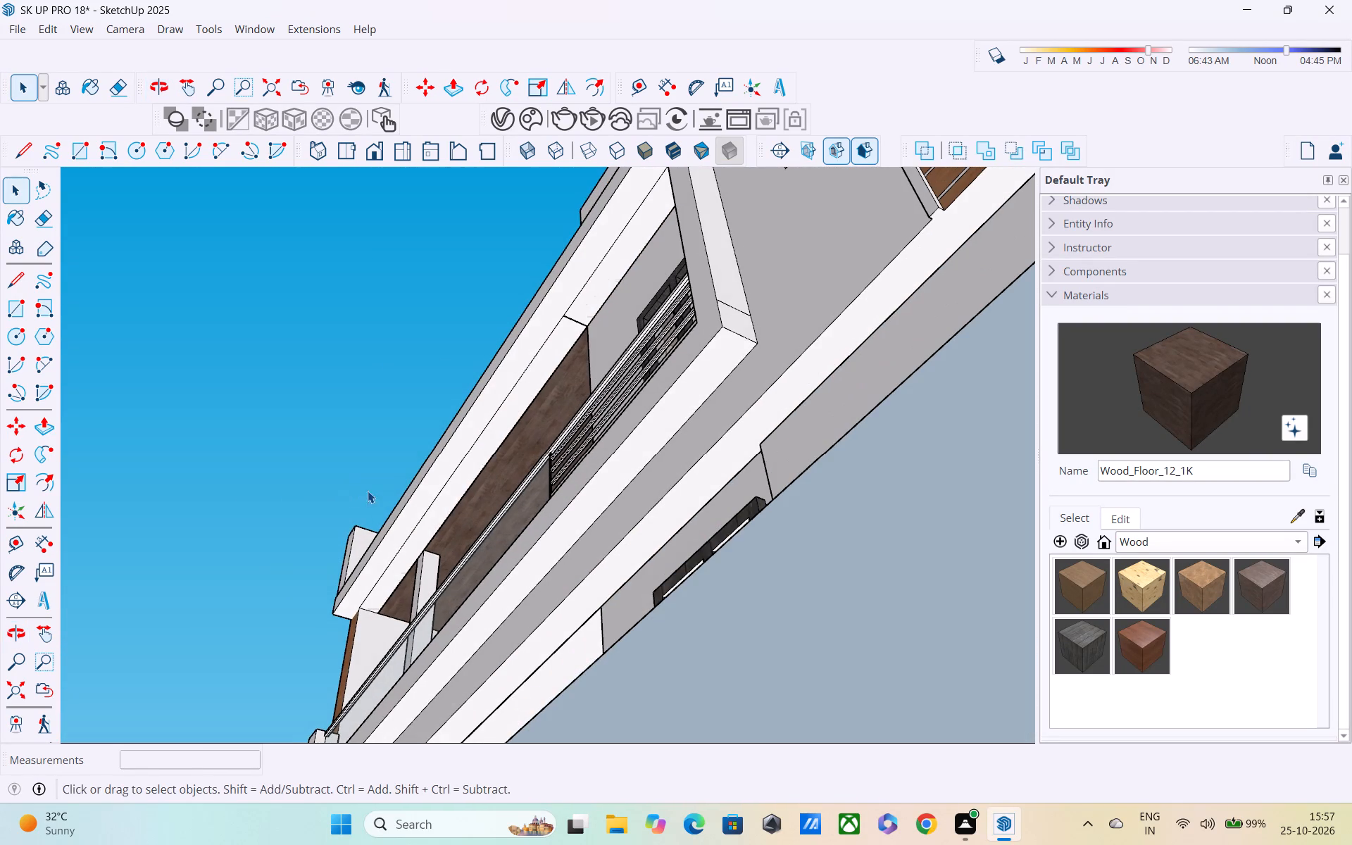
left_click(455, 486)
double_click(455, 486)
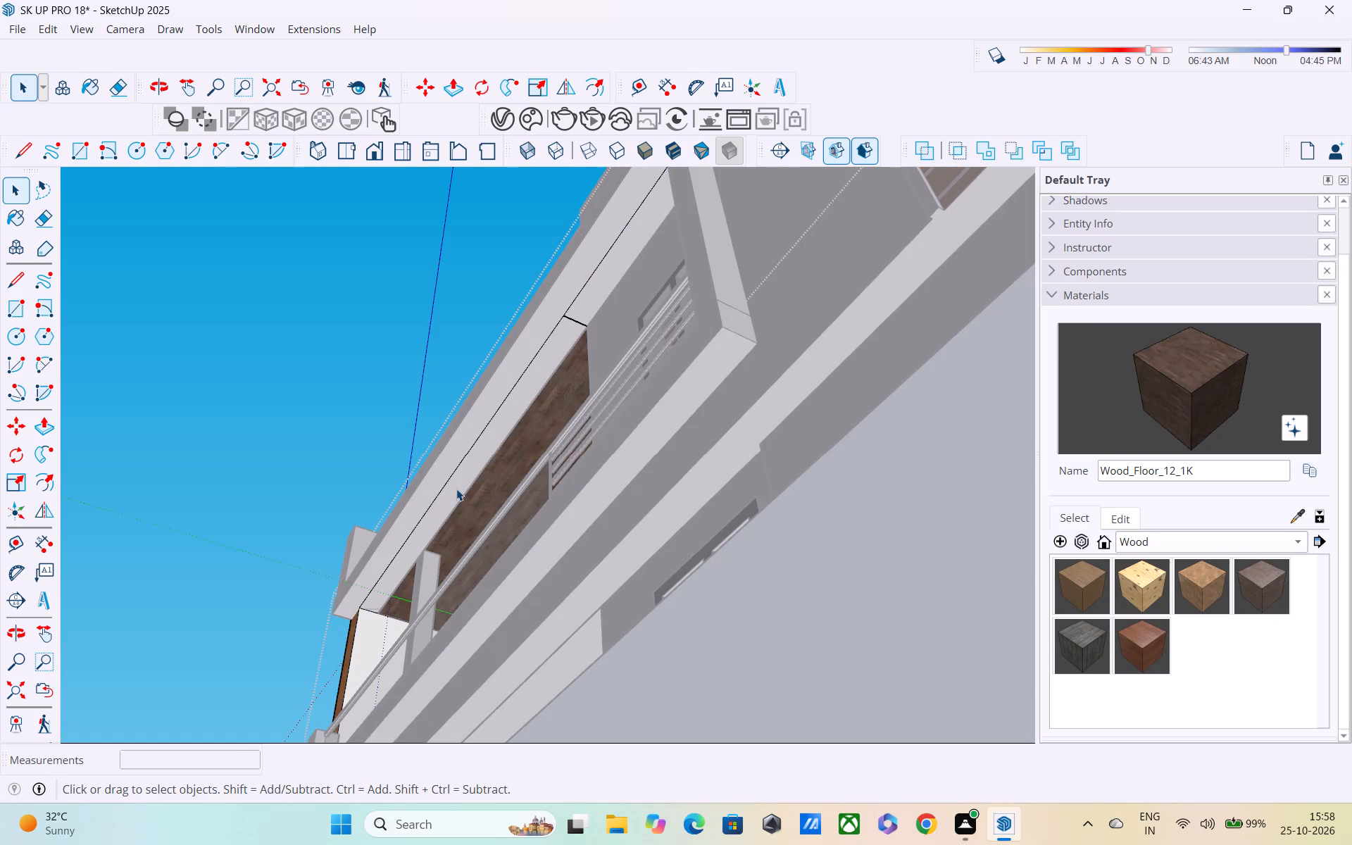
left_click(456, 489)
left_click(363, 387)
double_click(472, 458)
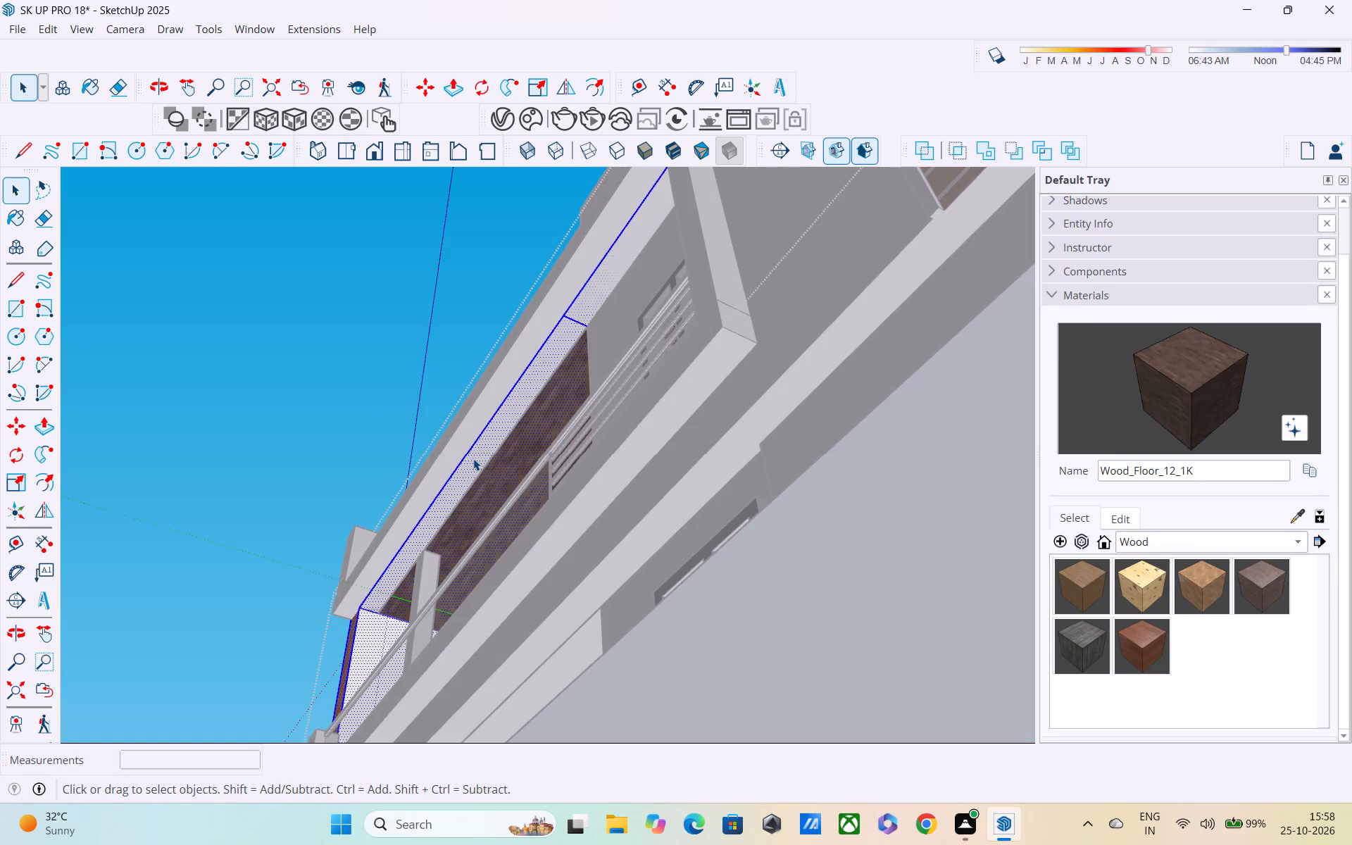
left_click(473, 458)
left_click(480, 464)
left_click(480, 464)
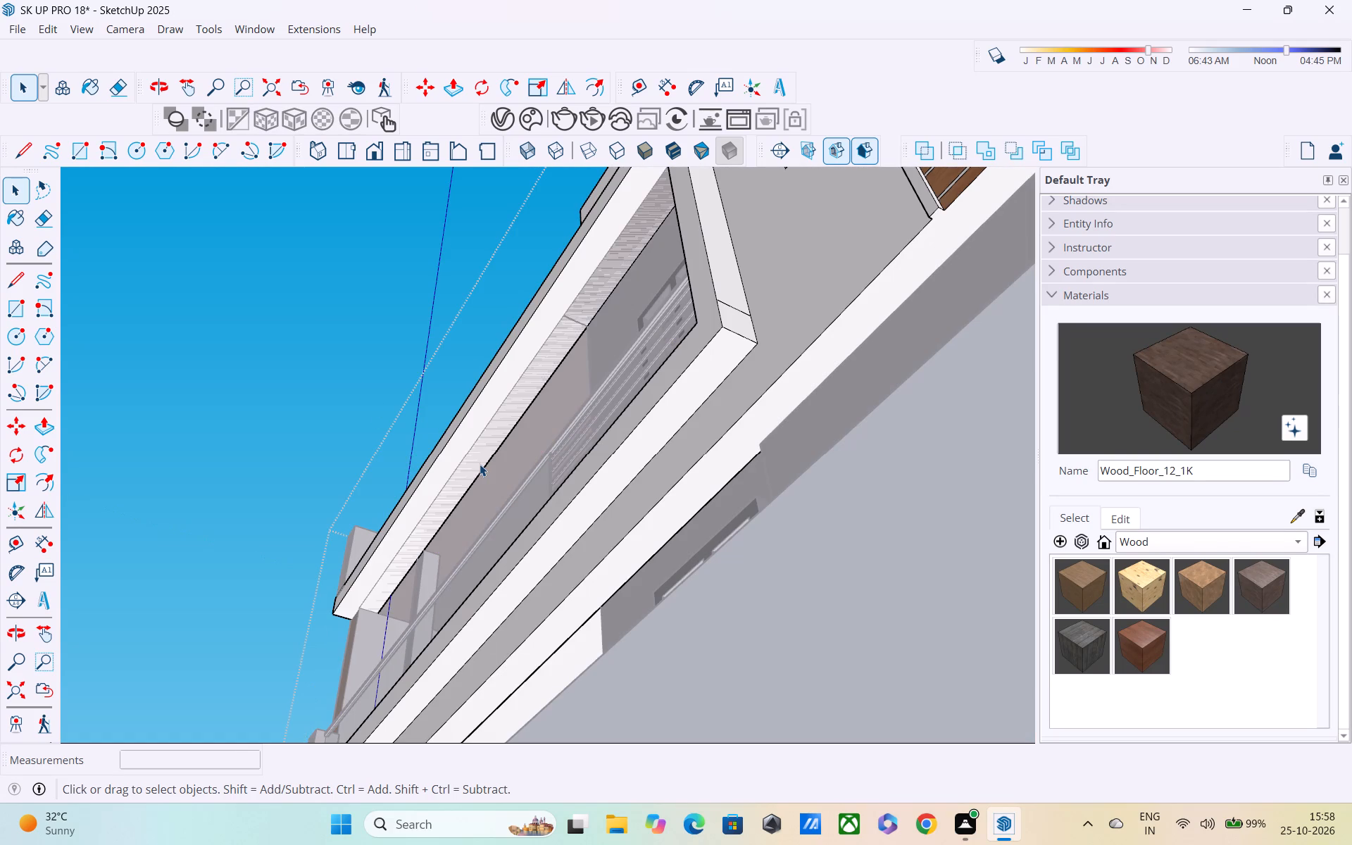
left_click(480, 464)
left_click(314, 412)
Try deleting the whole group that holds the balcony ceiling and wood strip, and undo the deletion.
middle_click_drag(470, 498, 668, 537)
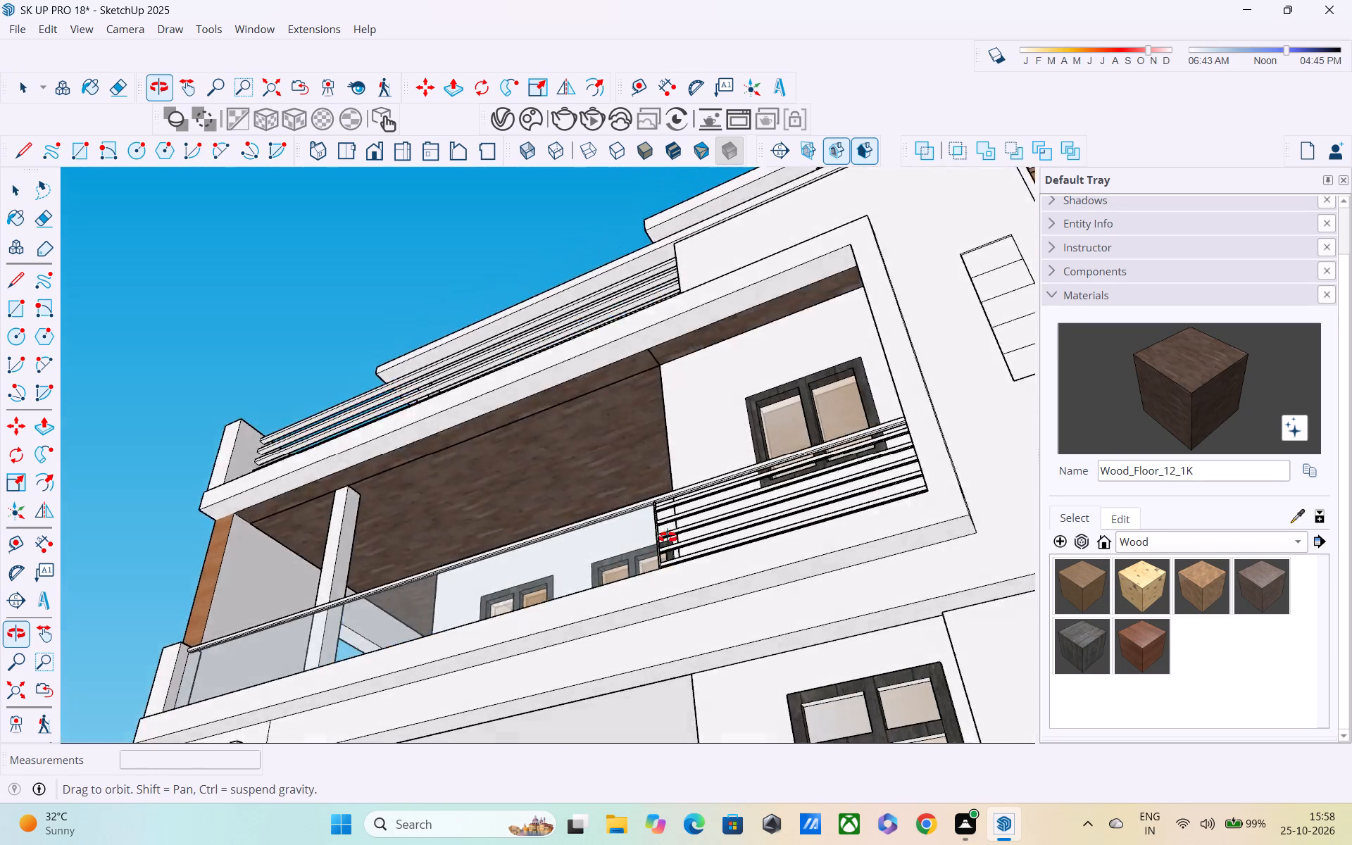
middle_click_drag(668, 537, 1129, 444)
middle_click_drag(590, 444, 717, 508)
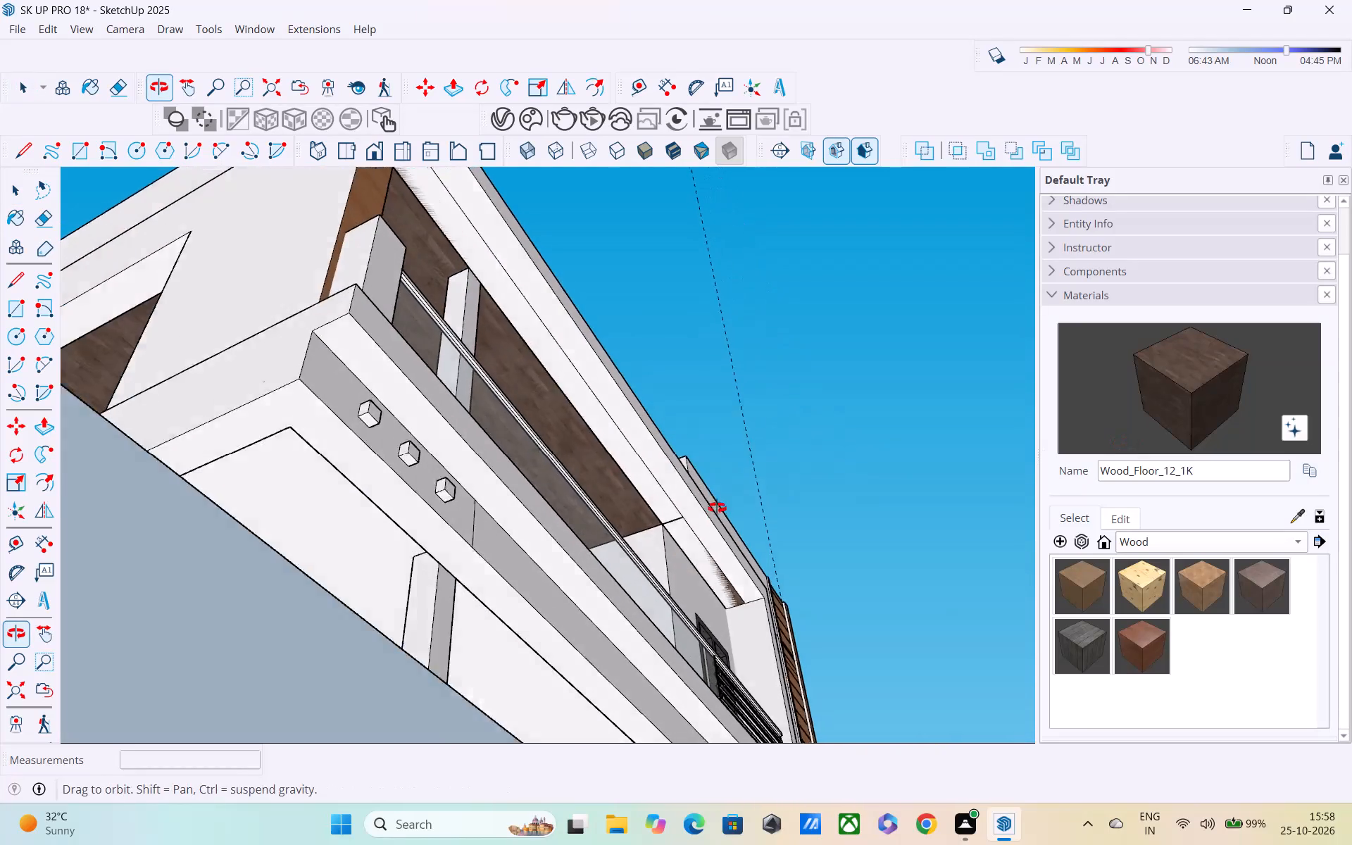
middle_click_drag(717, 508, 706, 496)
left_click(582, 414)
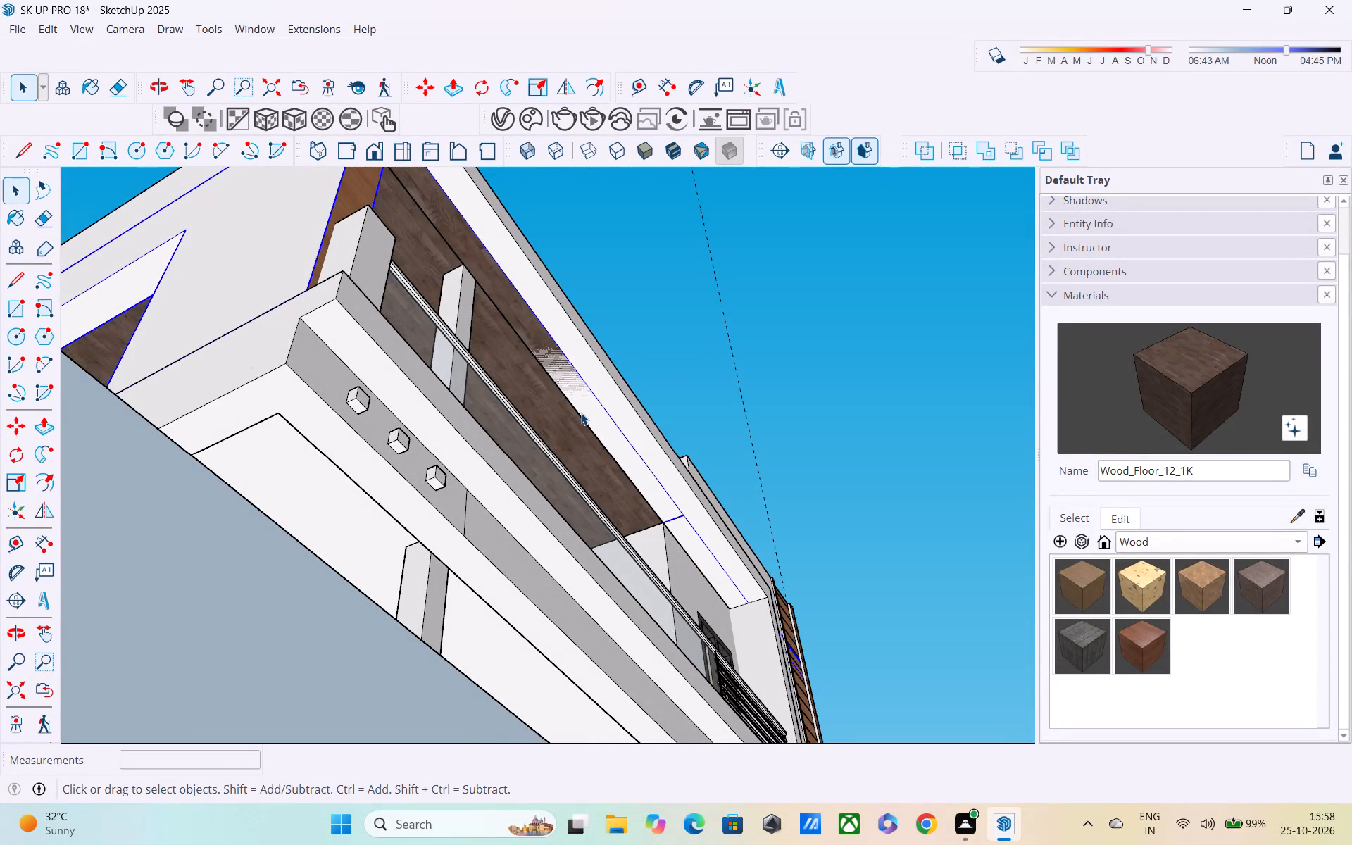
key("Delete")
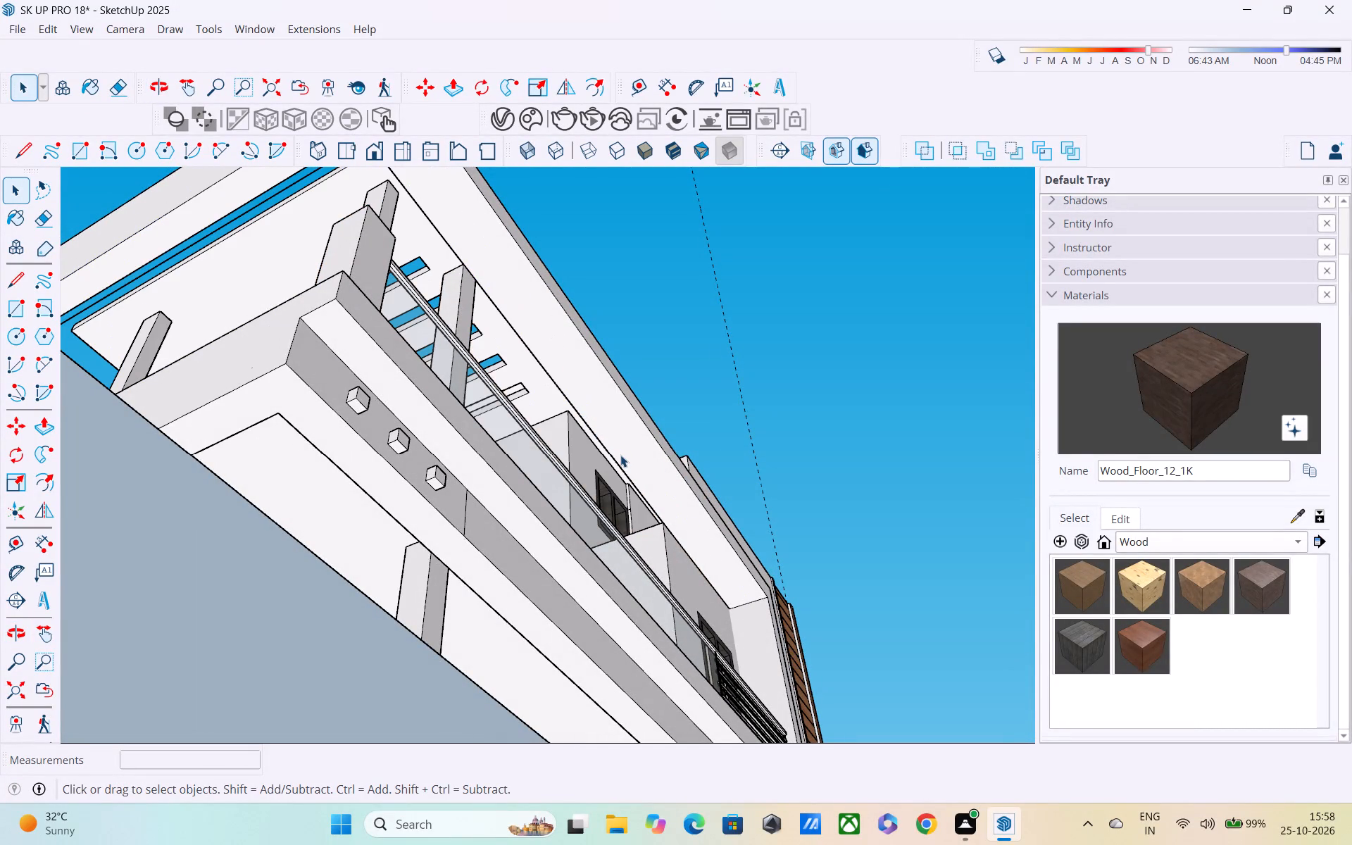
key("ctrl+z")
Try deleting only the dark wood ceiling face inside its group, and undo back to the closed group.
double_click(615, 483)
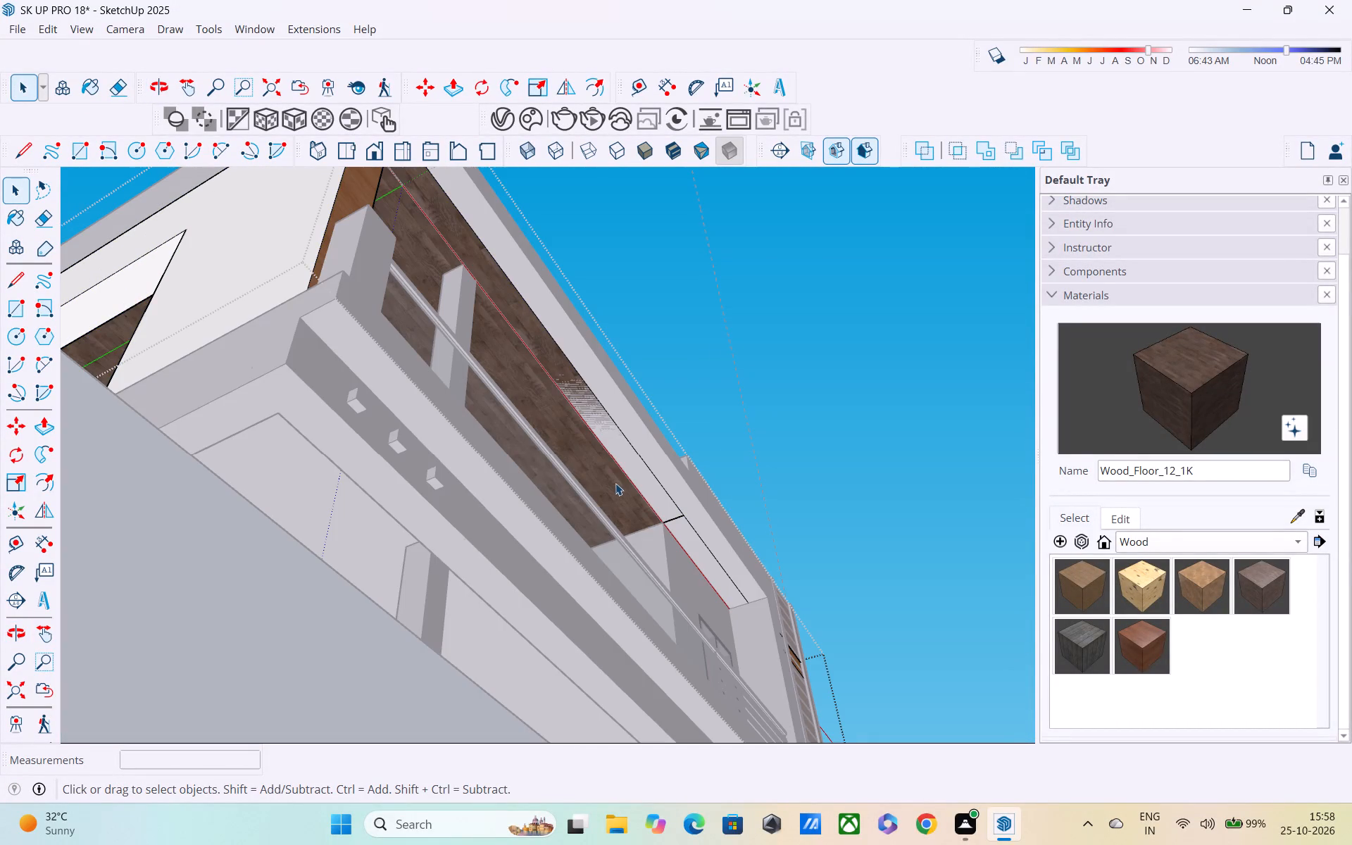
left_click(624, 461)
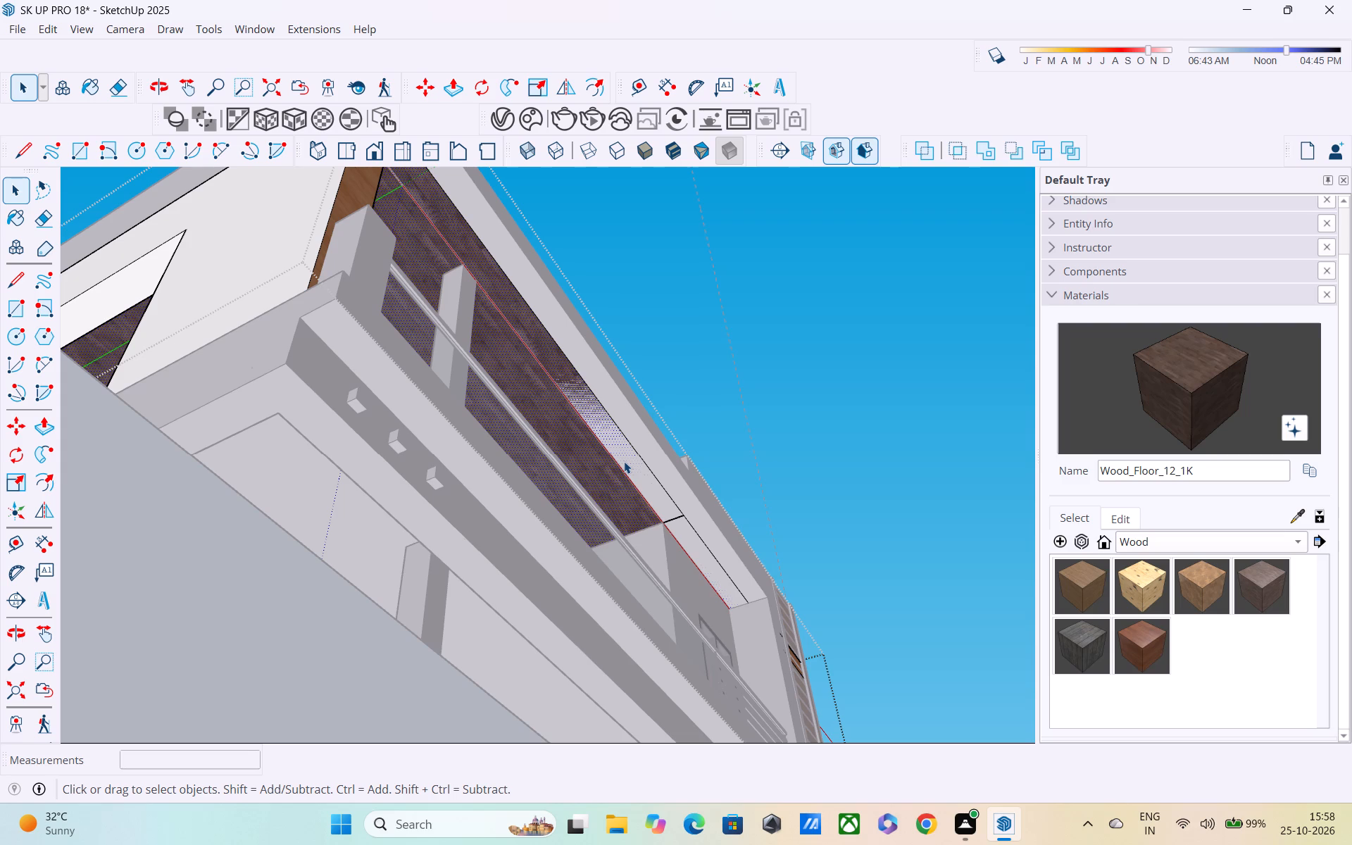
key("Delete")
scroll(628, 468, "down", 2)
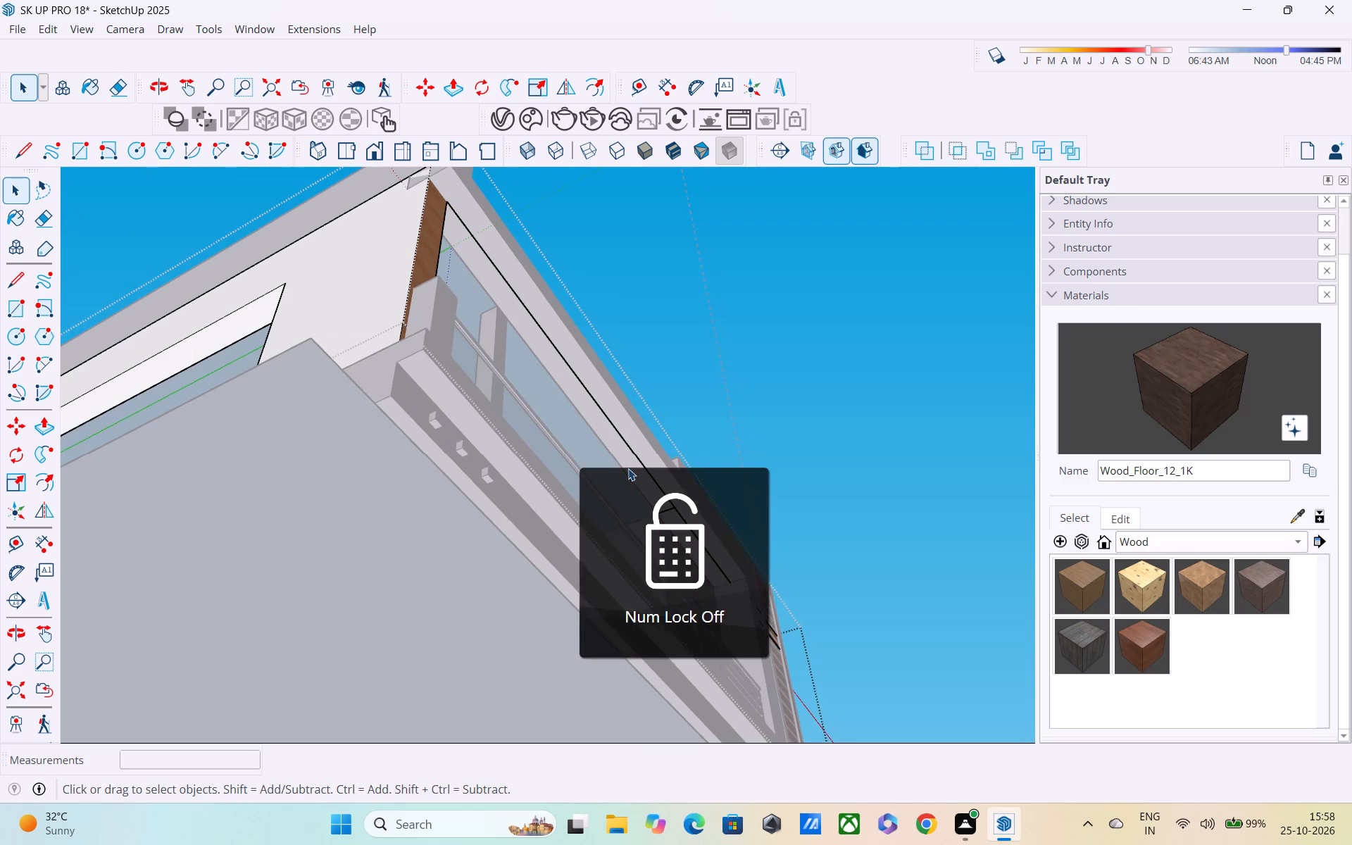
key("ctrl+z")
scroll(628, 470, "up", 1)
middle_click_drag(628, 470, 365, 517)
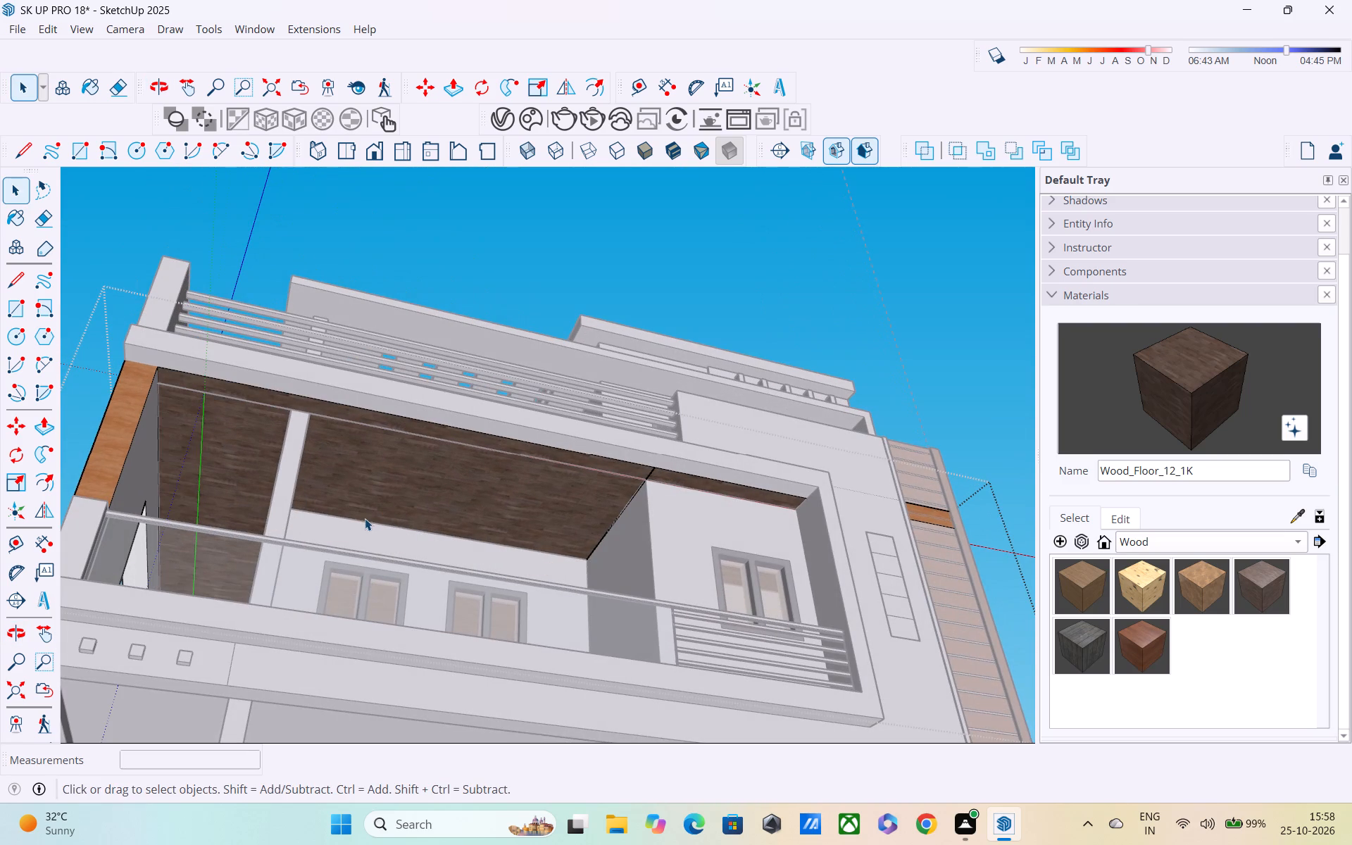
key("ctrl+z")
Examine the balcony ceiling's front edge and the beam above it from low angles and close up.
middle_click_drag(448, 484, 575, 375)
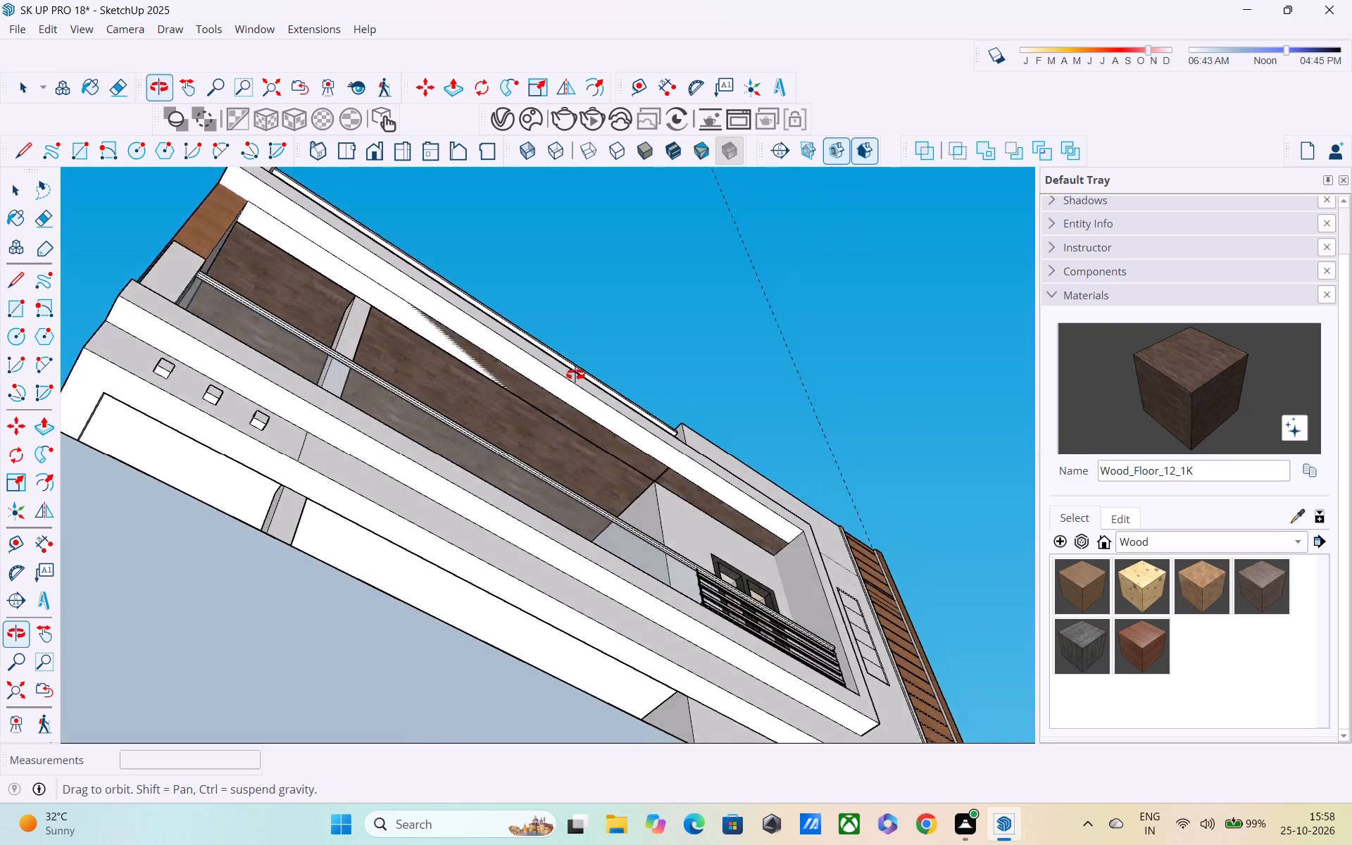
middle_click_drag(575, 375, 482, 620)
middle_click_drag(387, 499, 568, 399)
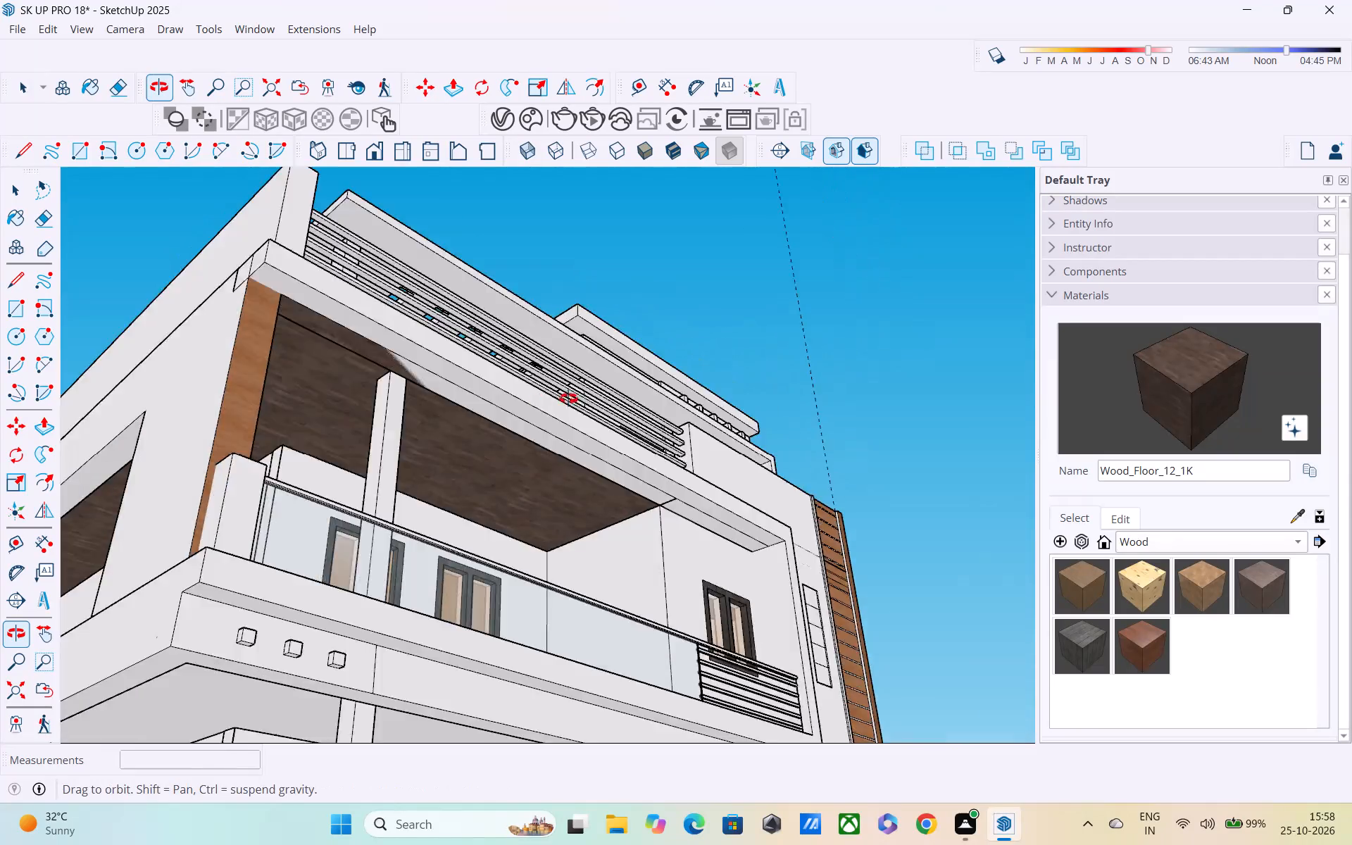
middle_click_drag(568, 399, 646, 357)
scroll(577, 417, "up", 2)
middle_click_drag(584, 397, 608, 392)
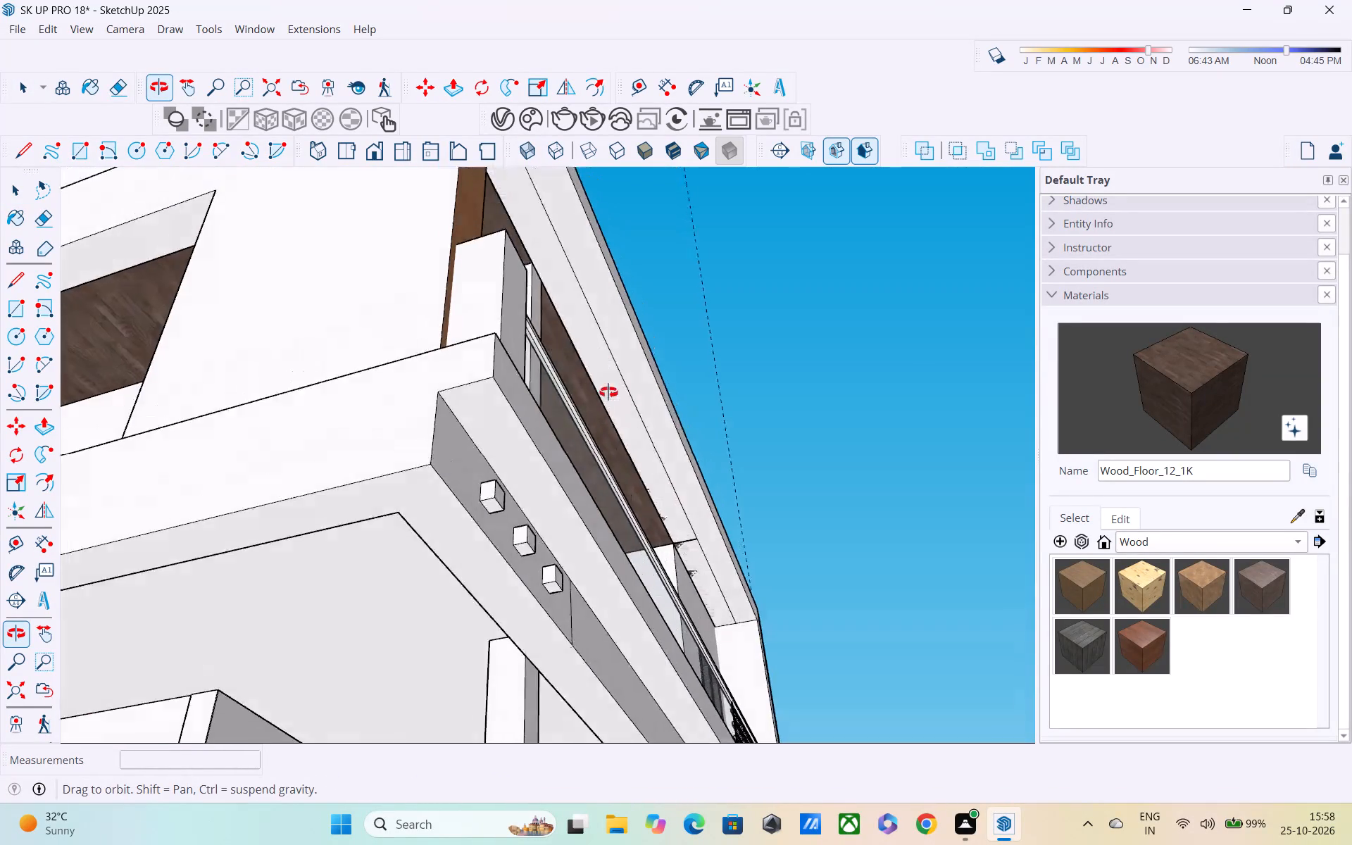
middle_click_drag(608, 392, 608, 394)
scroll(607, 395, "up", 6)
middle_click_drag(636, 397, 542, 448)
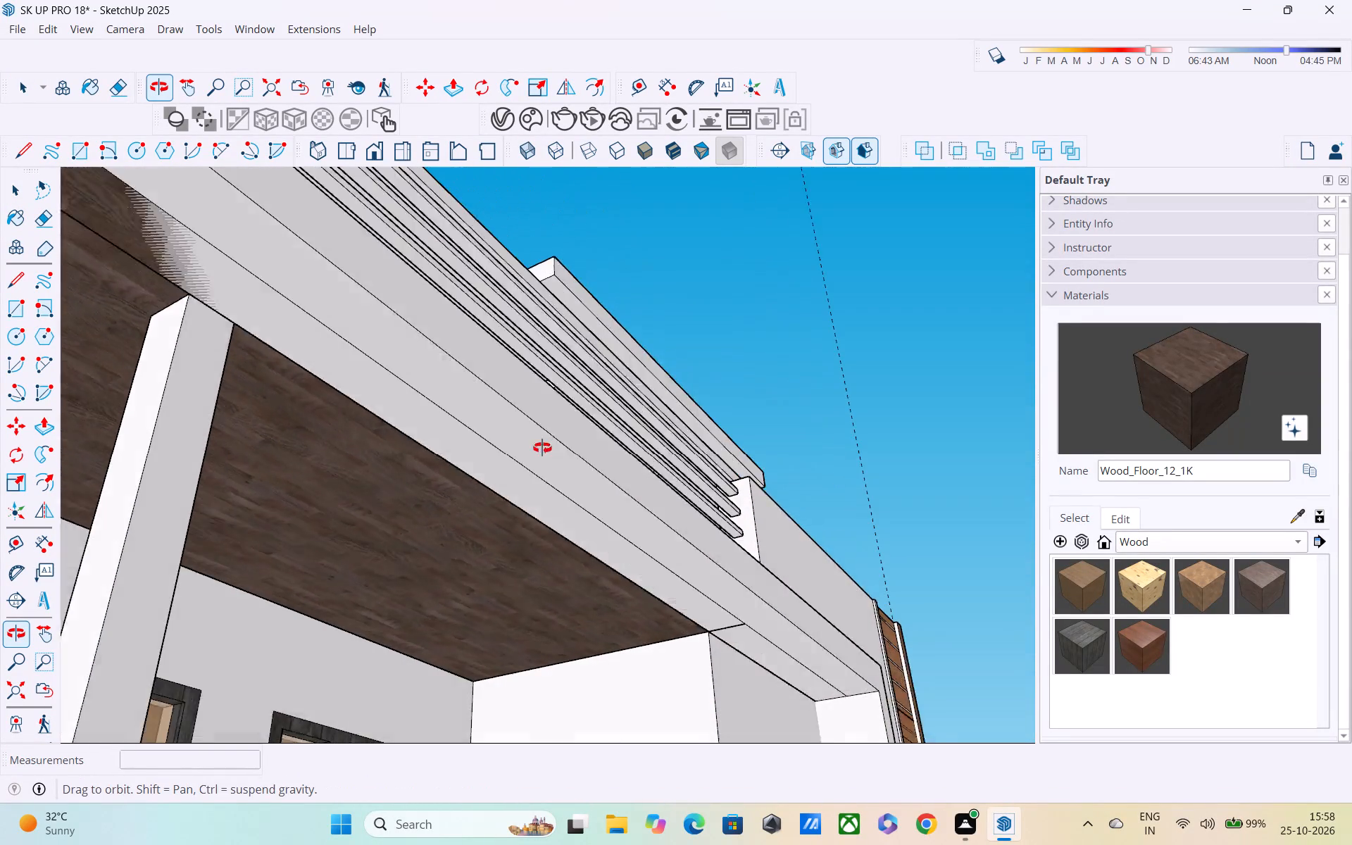
middle_click_drag(542, 448, 522, 473)
scroll(499, 515, "up", 2)
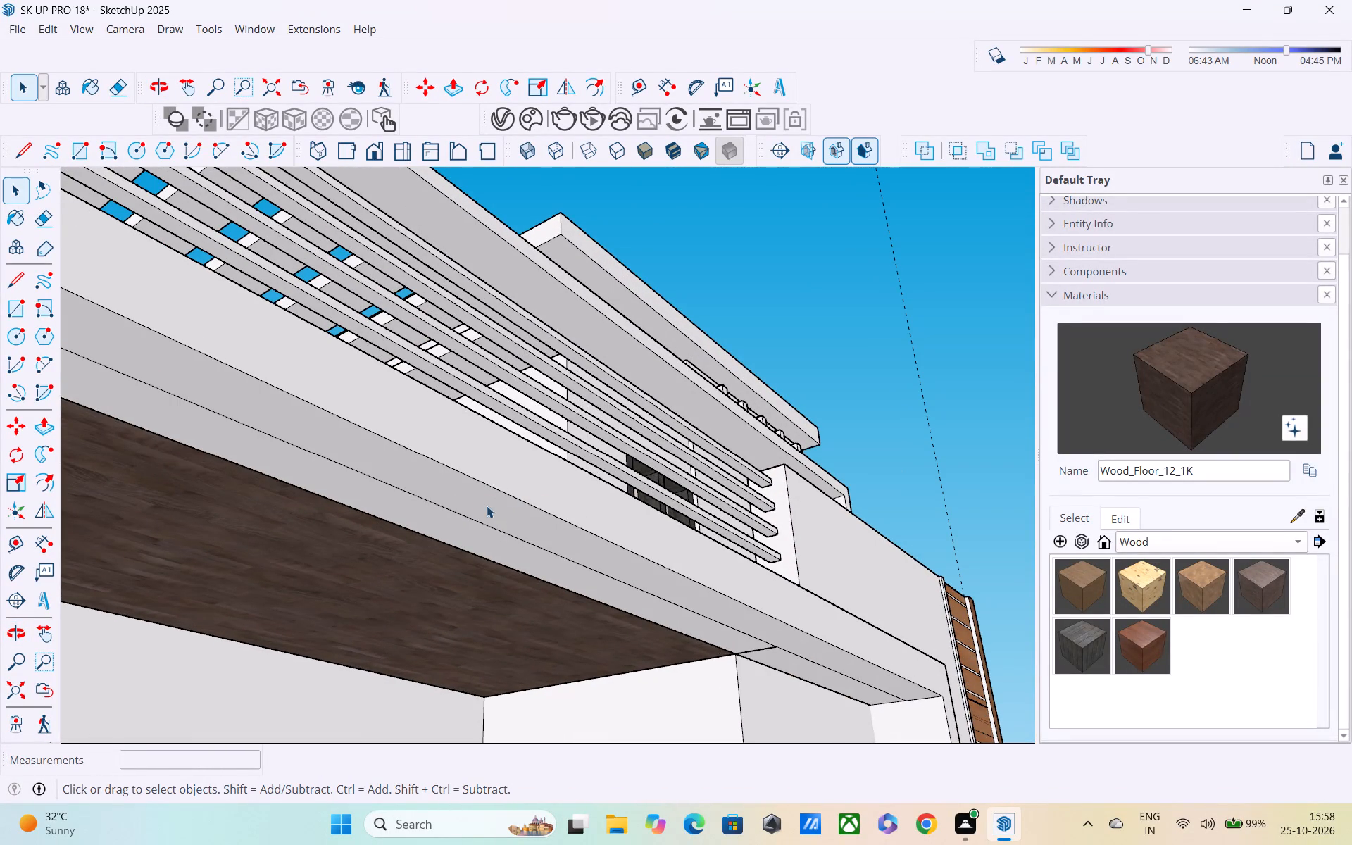
Delete the dark wood ceiling face inside its group, close the group, and check the balcony from below.
middle_click_drag(487, 506, 489, 463)
double_click(496, 459)
left_click(496, 459)
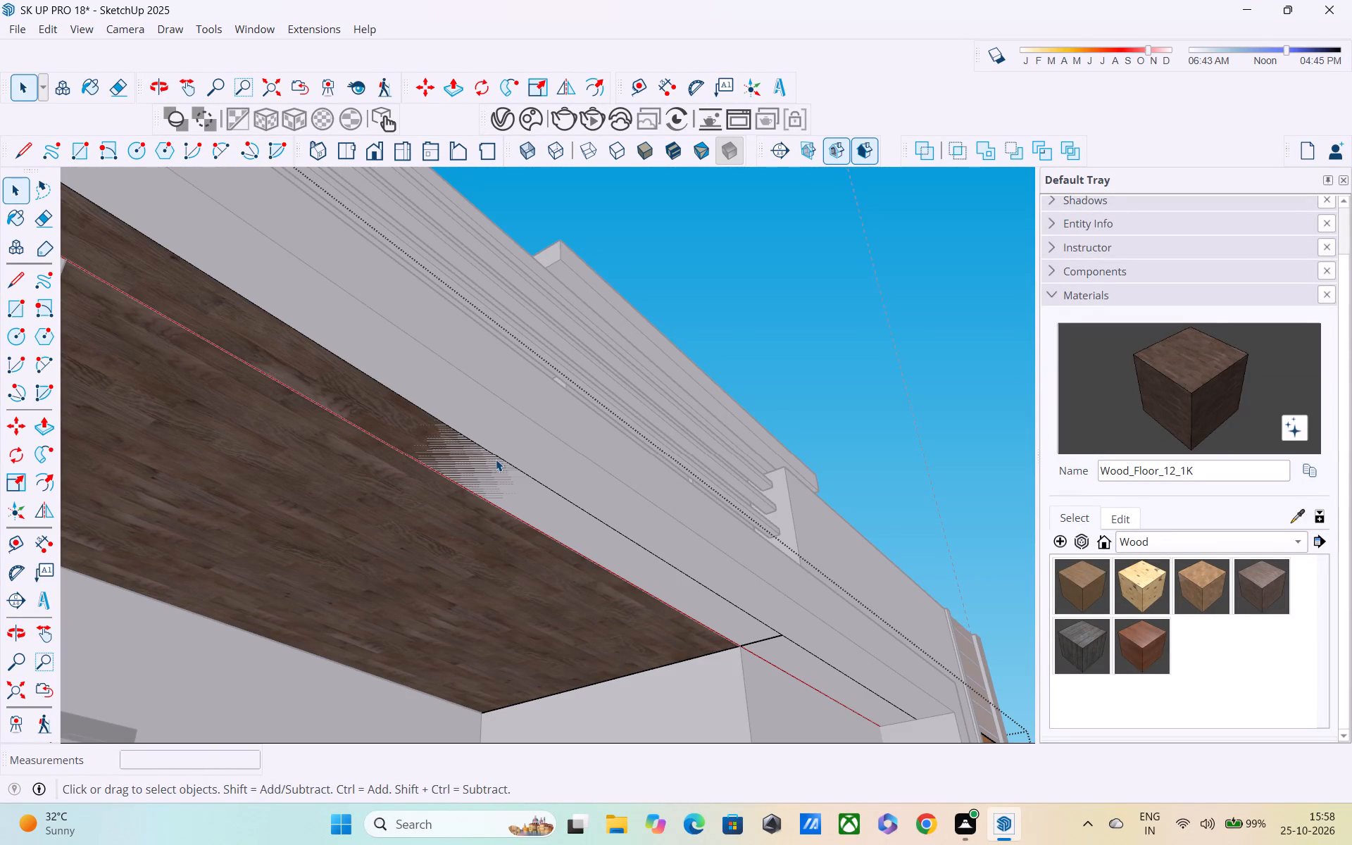
key("Delete")
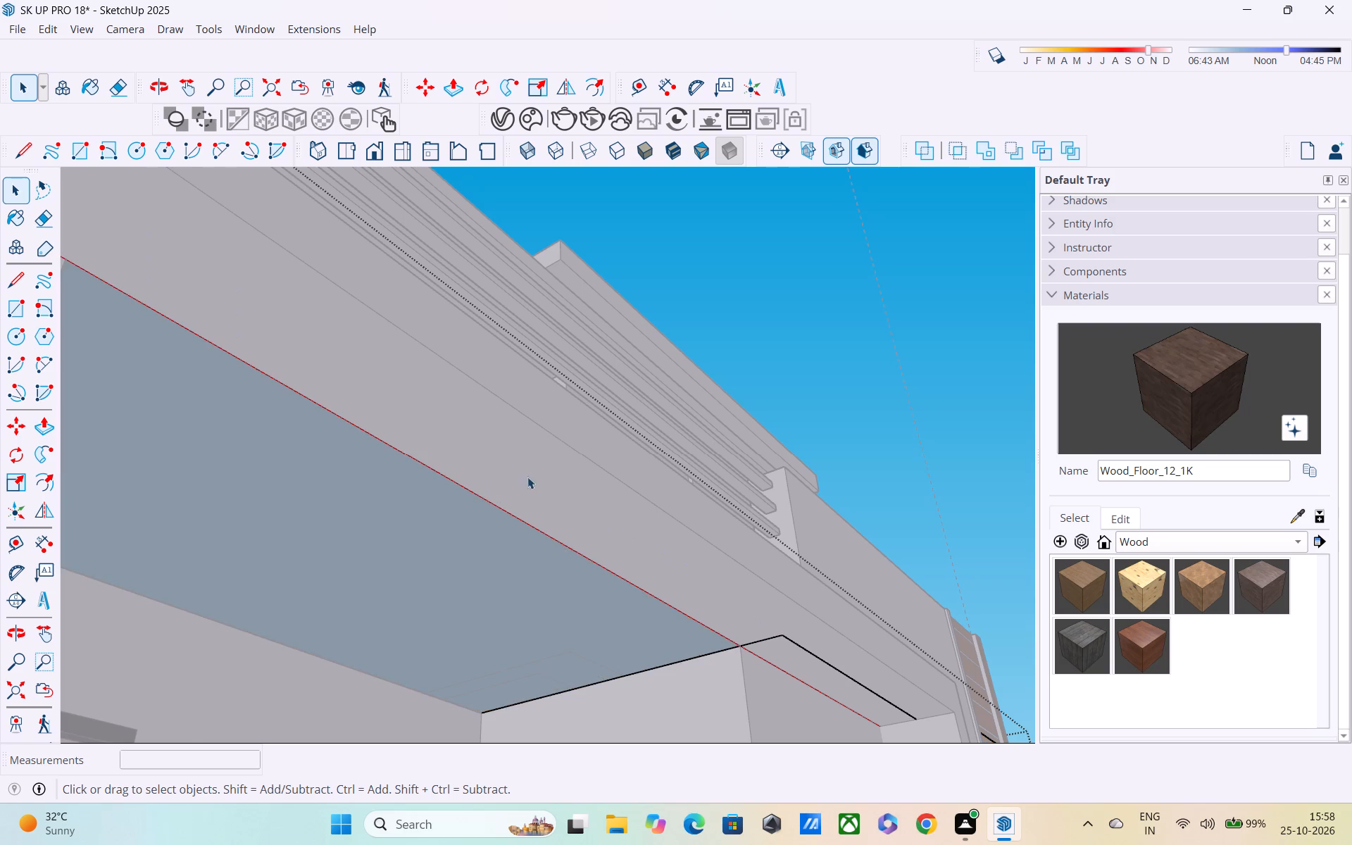
scroll(548, 496, "down", 6)
left_click(765, 351)
middle_click_drag(690, 565, 648, 565)
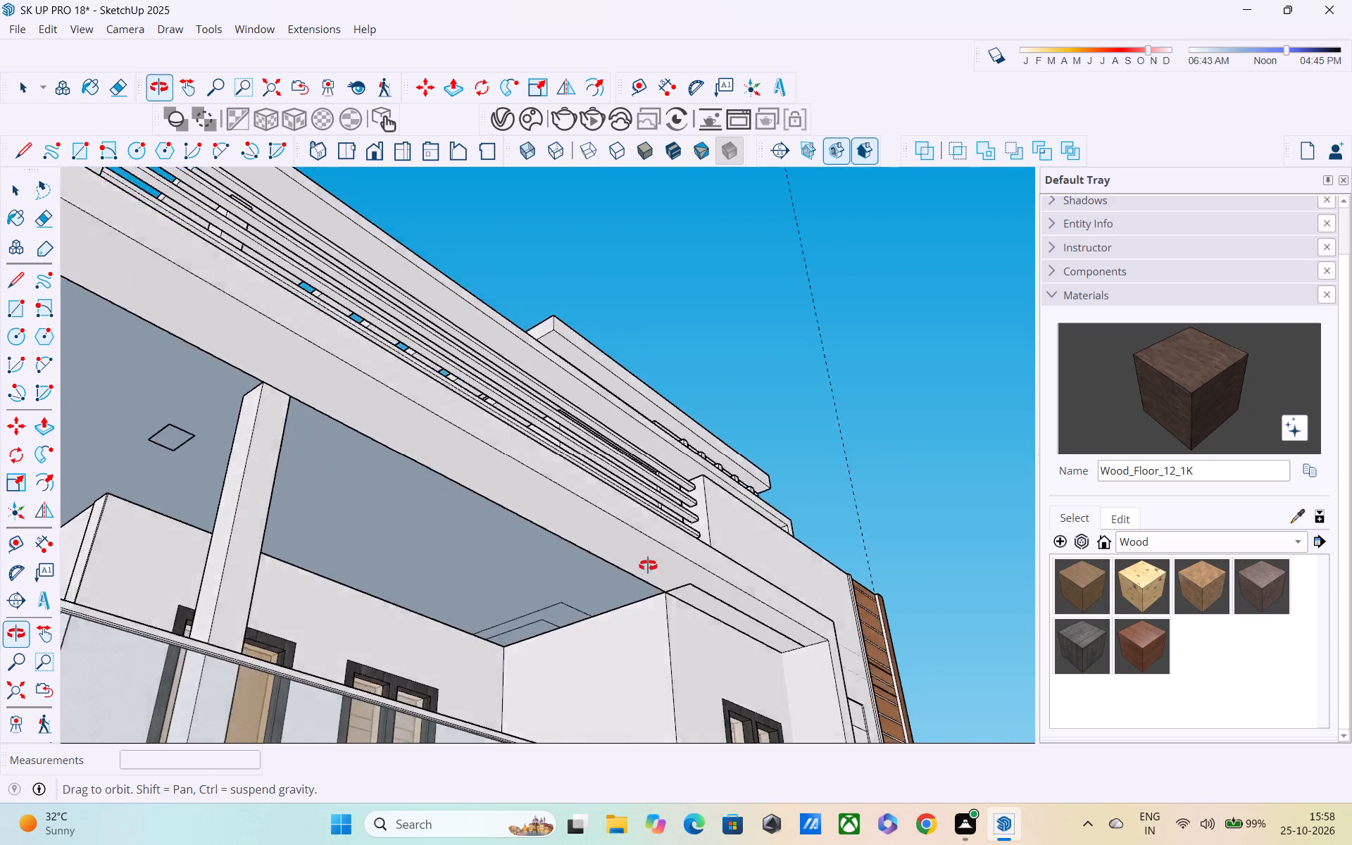
middle_click_drag(648, 565, 493, 496)
scroll(493, 499, "down", 3)
middle_click_drag(482, 546, 411, 708)
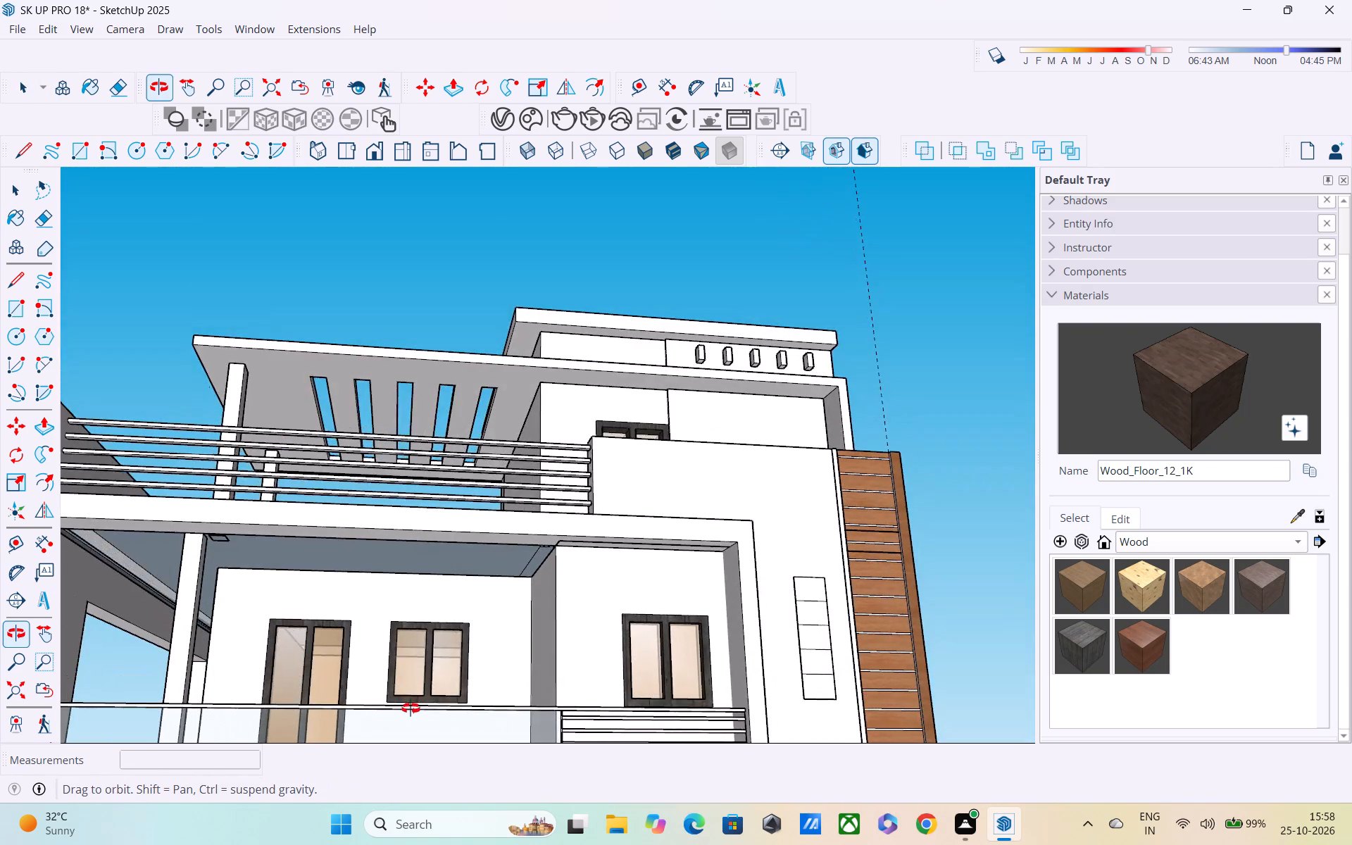
middle_click_drag(411, 708, 394, 653)
Undo the group closing and the deletion of the dark wood ceiling face over the first-floor balcony.
key("ctrl+z")
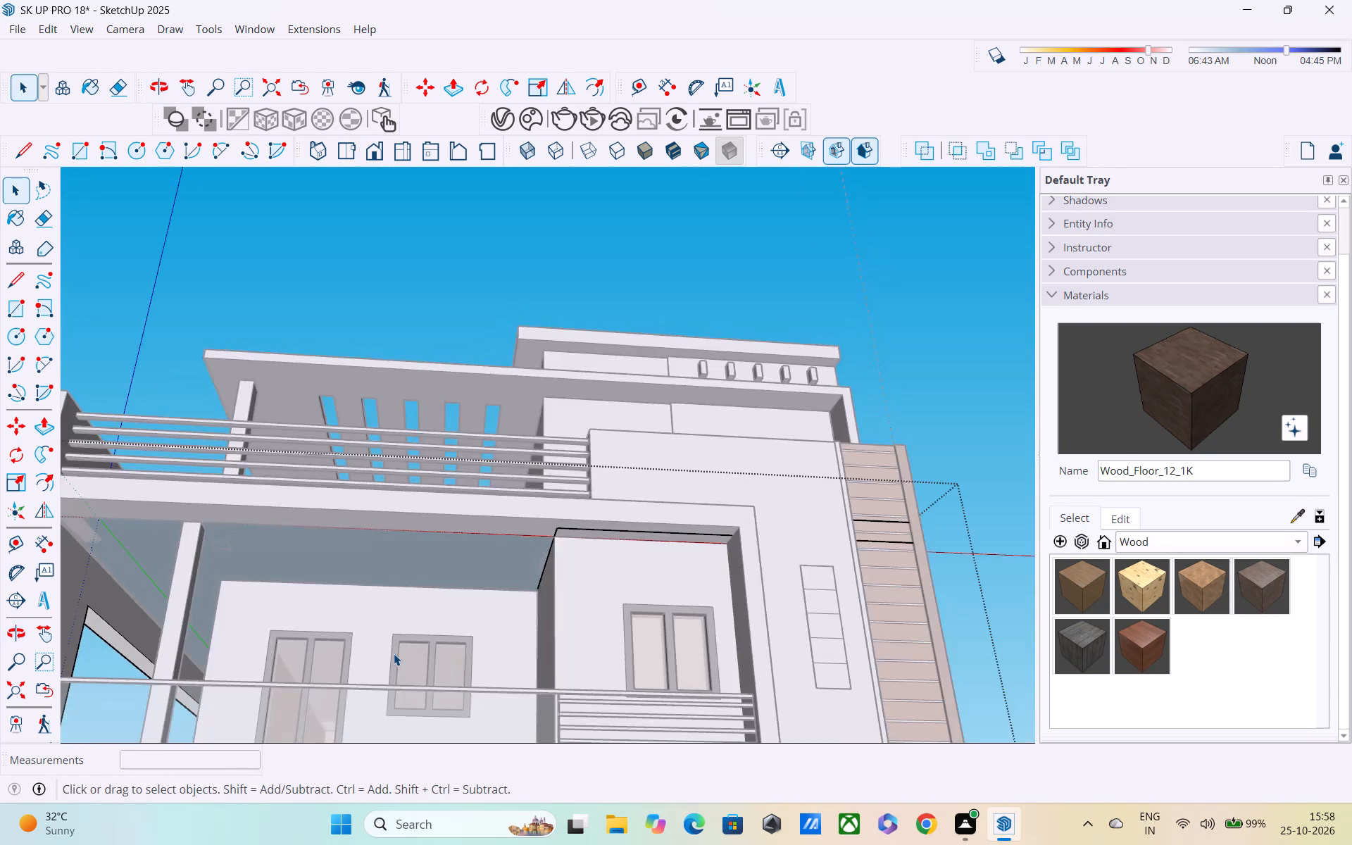
scroll(394, 653, "down", 1)
middle_click_drag(398, 653, 753, 688)
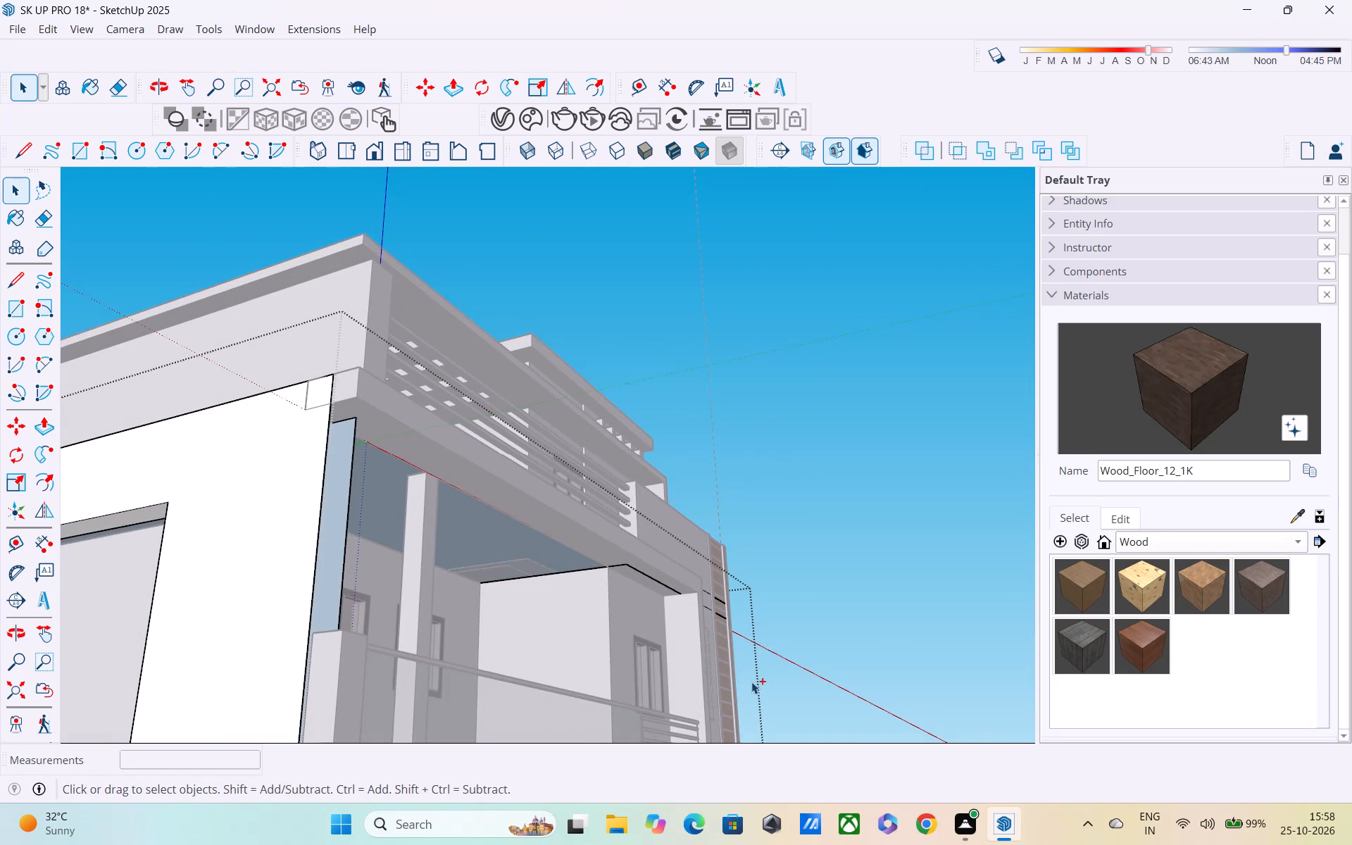
key("ctrl+z")
middle_click_drag(696, 675, 451, 611)
key("space")
left_click(746, 254)
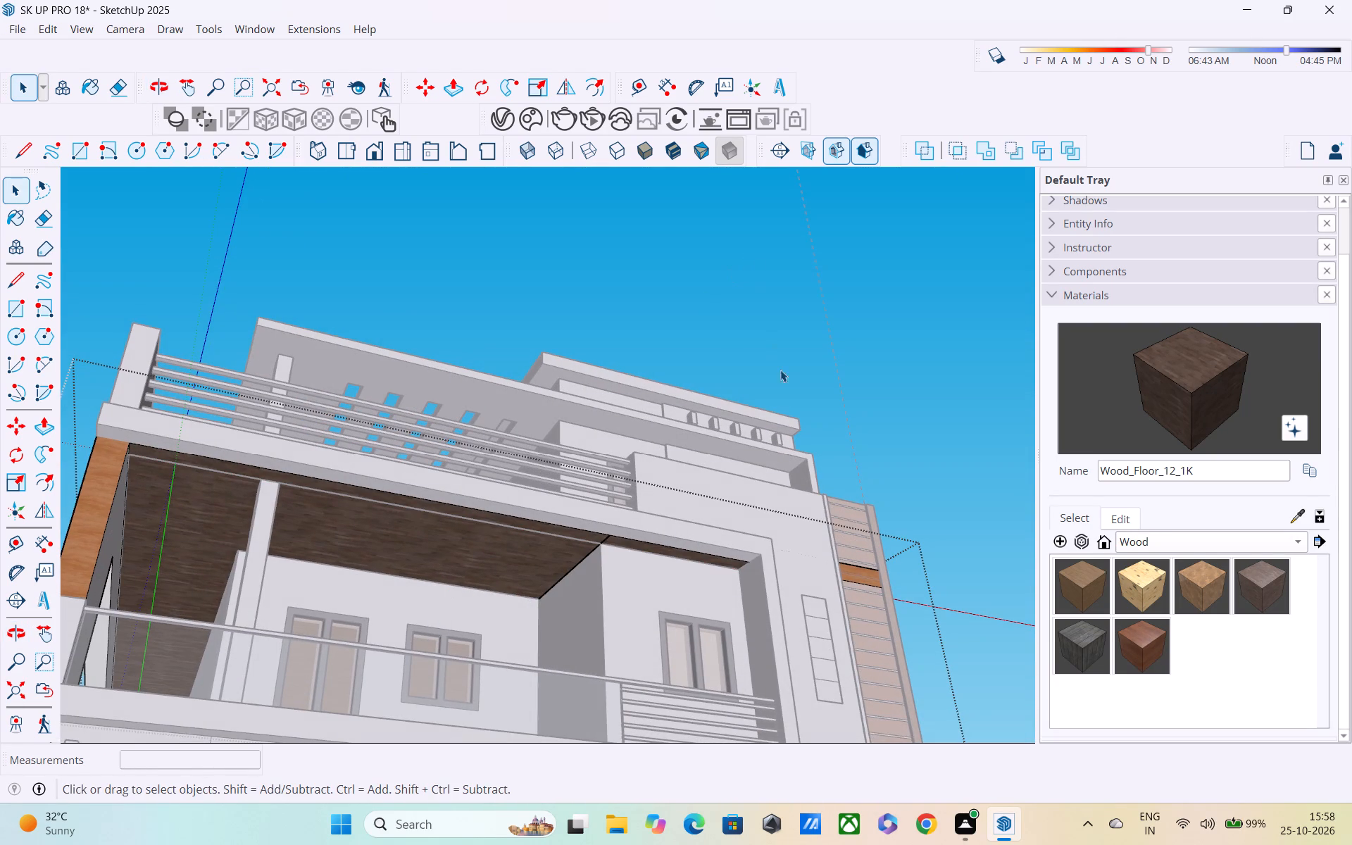
Inside the façade group, paint the underside of the balcony's front beam with Wood_Floor_12_1K, and close the group.
middle_click_drag(784, 407, 533, 640)
middle_click_drag(534, 540, 596, 362)
scroll(553, 456, "down", 1)
middle_click_drag(580, 477, 608, 365)
scroll(648, 461, "up", 3)
middle_click_drag(623, 473, 613, 415)
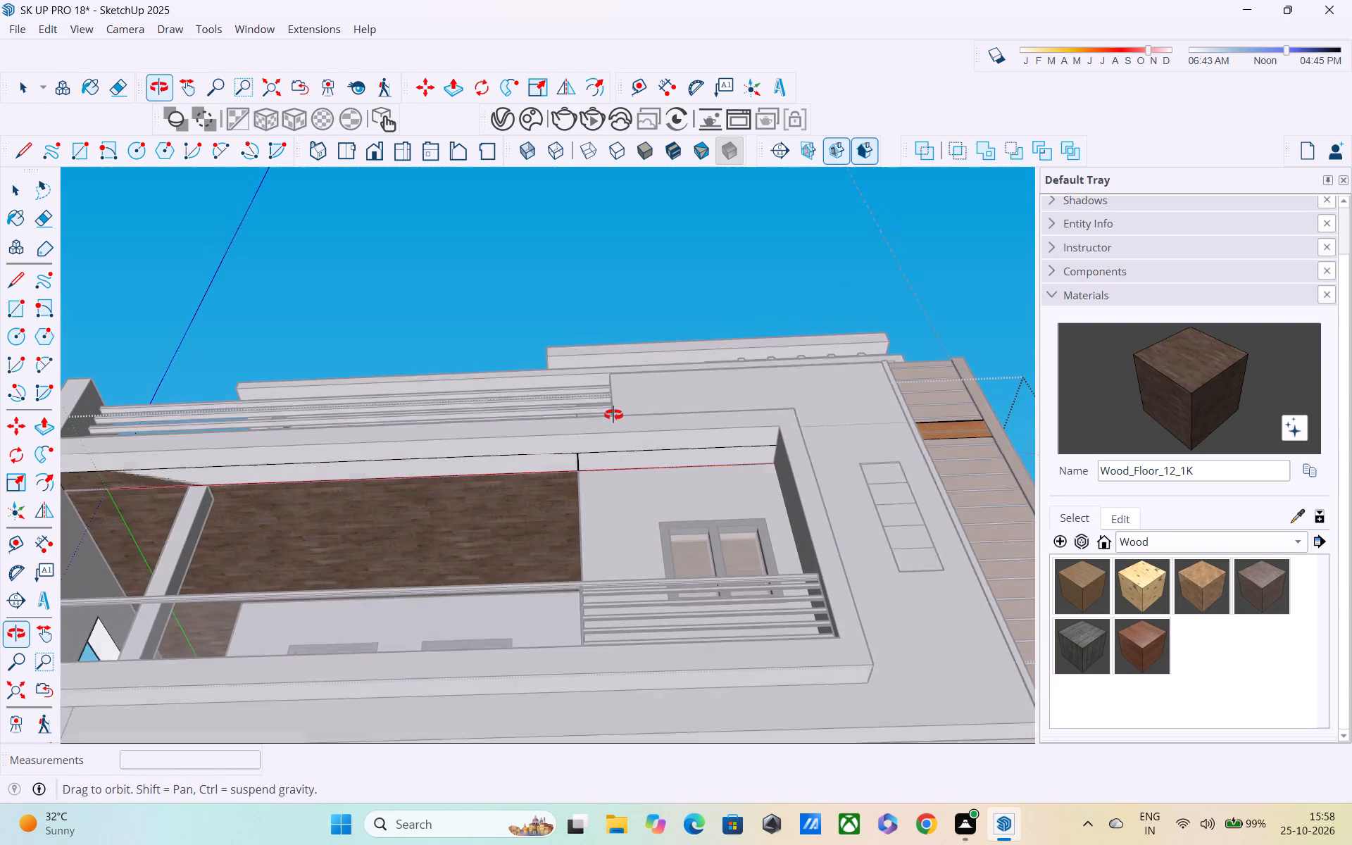
middle_click_drag(613, 415, 614, 413)
double_click(722, 454)
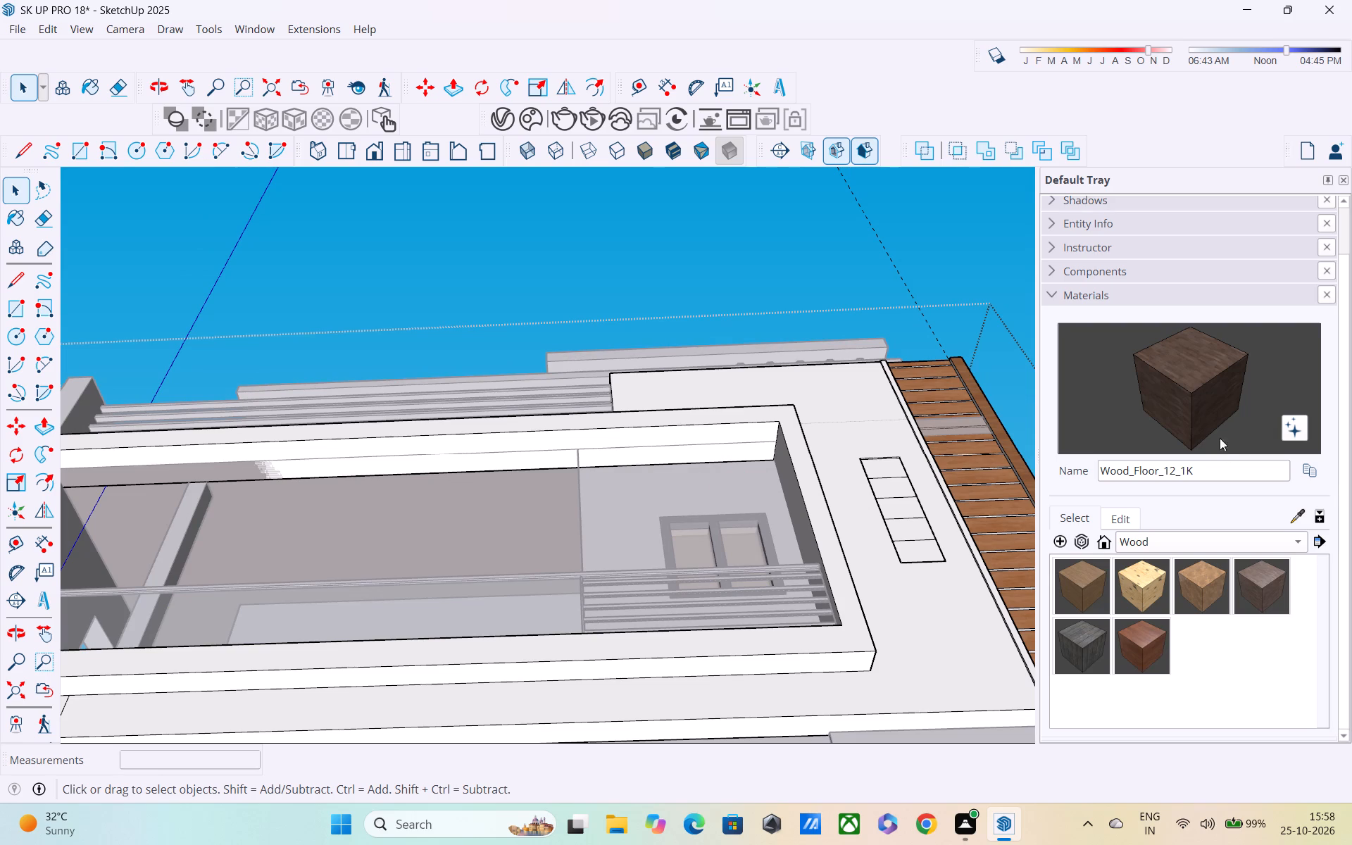
left_click(1194, 389)
left_click(699, 458)
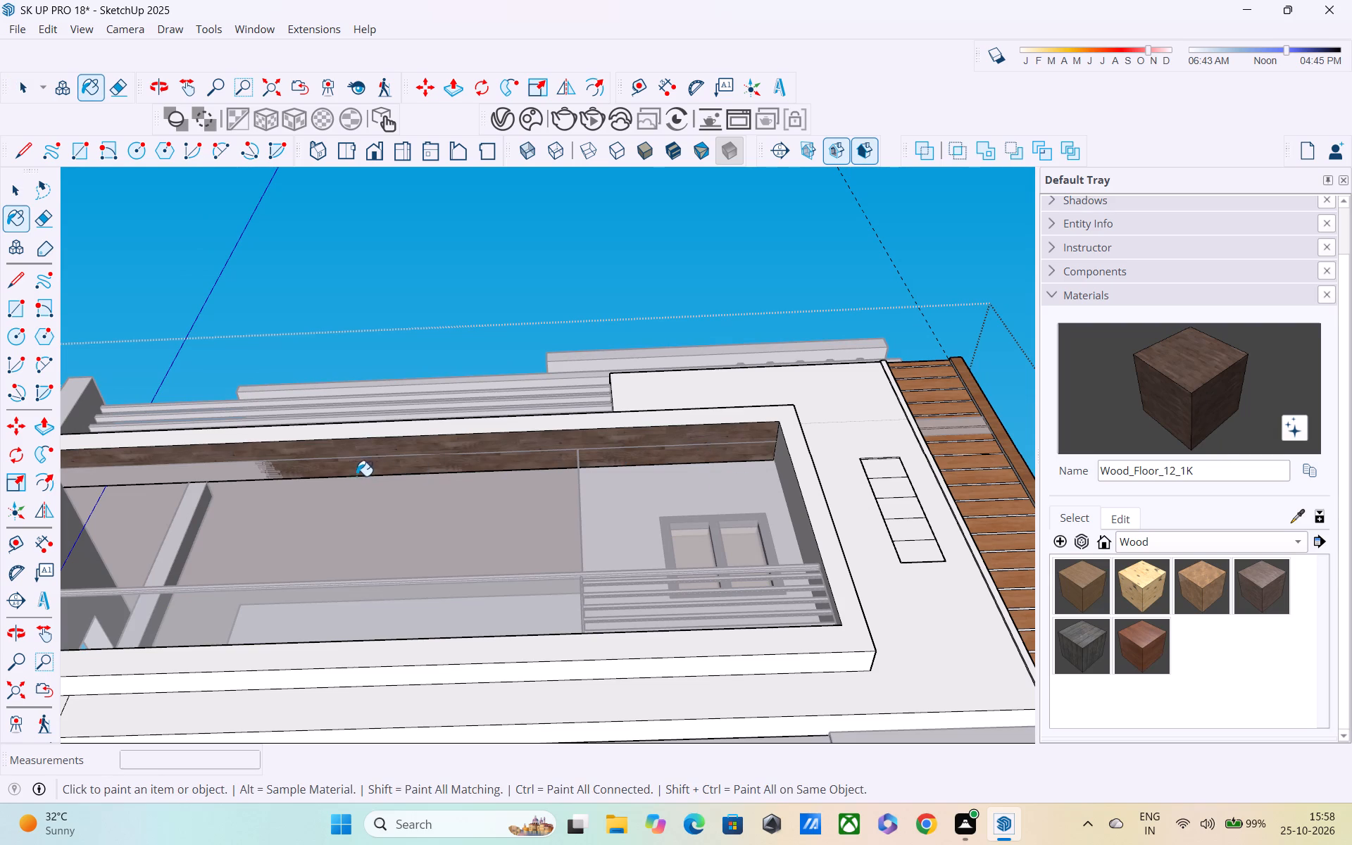
left_click(577, 293)
key("space")
left_click(579, 297)
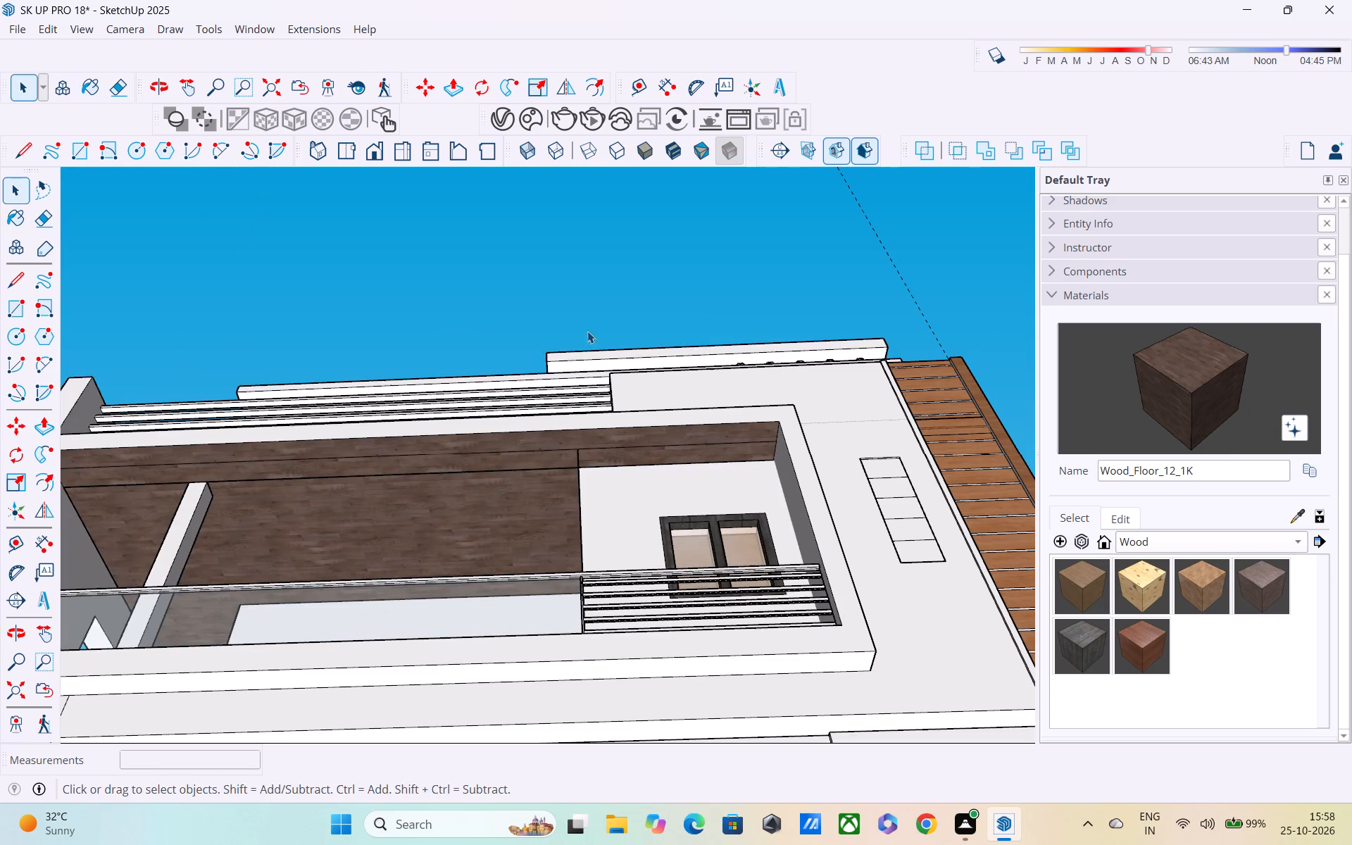
Examine where the painted beam underside meets the balcony ceiling from below, checking which group each face belongs to.
middle_click_drag(596, 455, 638, 635)
scroll(656, 603, "down", 4)
middle_click_drag(570, 515, 544, 419)
scroll(464, 593, "up", 4)
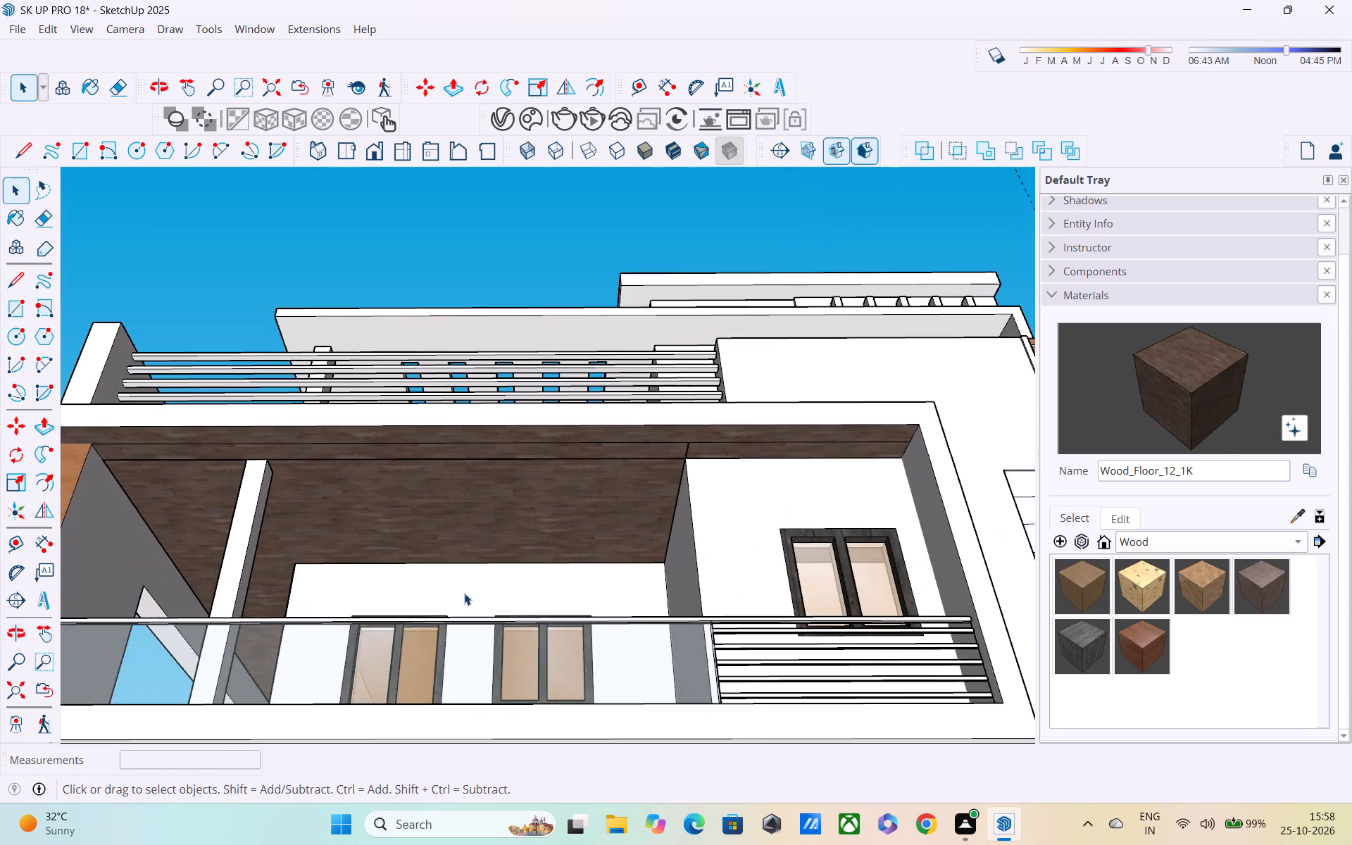
middle_click_drag(470, 514, 461, 440)
scroll(468, 432, "up", 4)
left_click(476, 443)
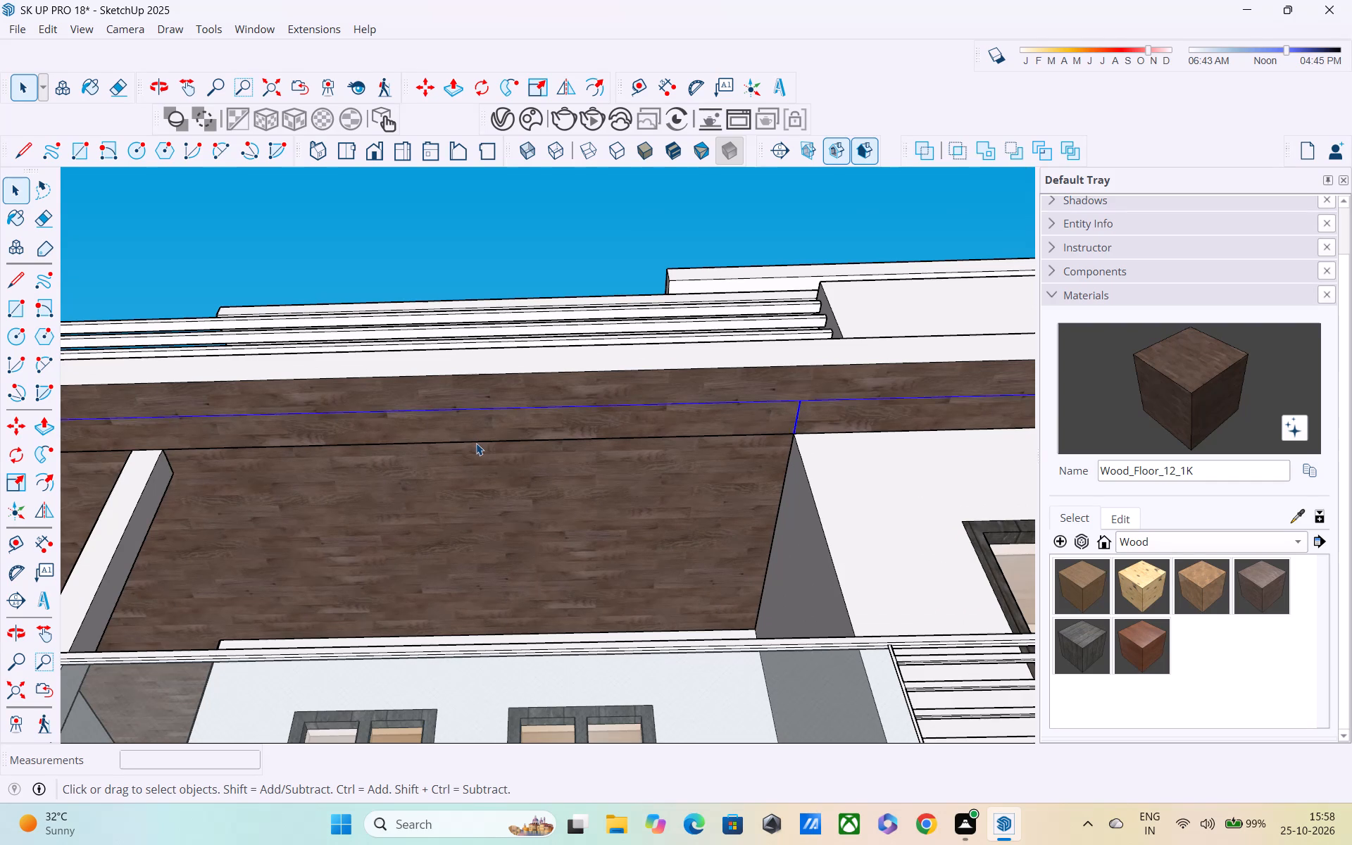
left_click(476, 443)
double_click(476, 443)
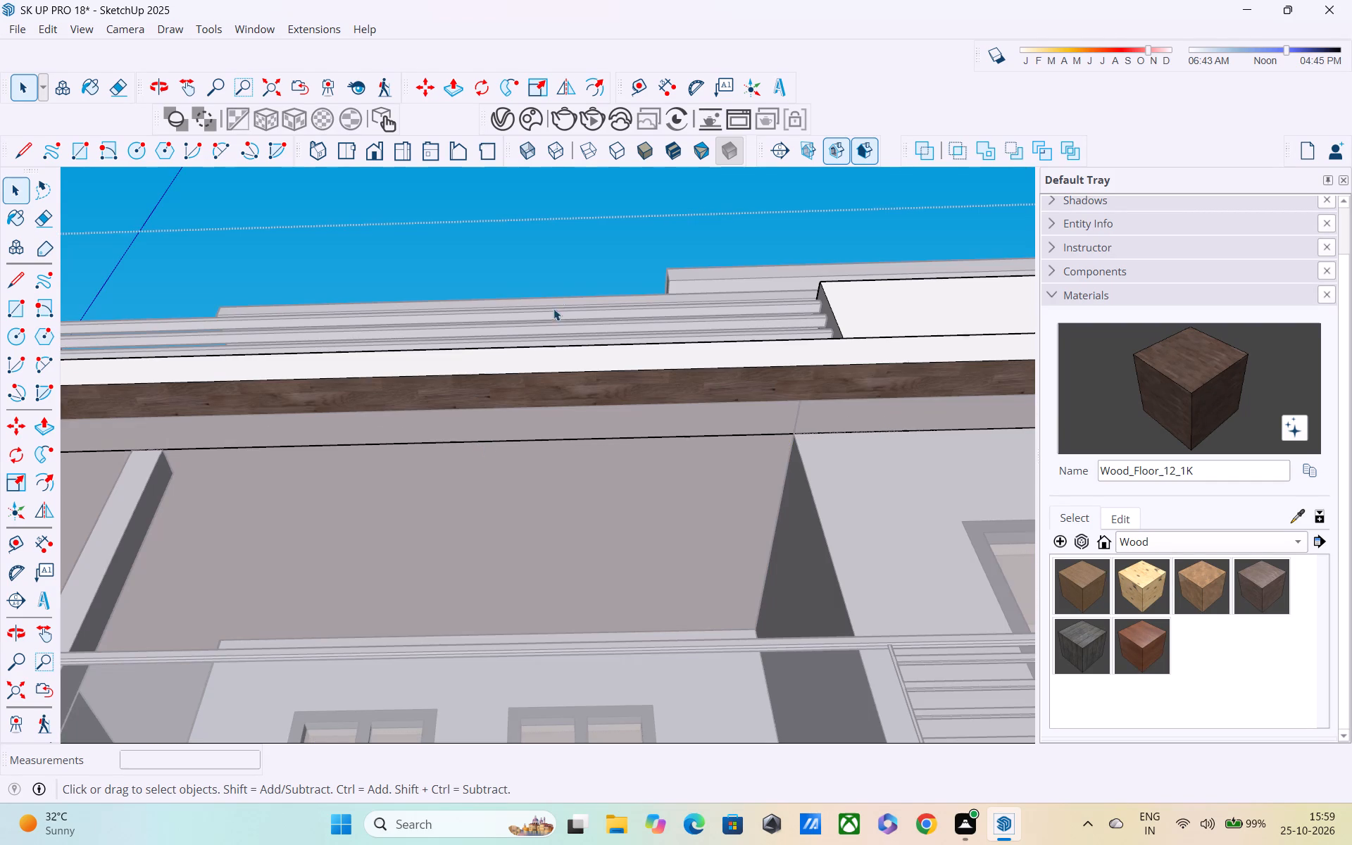
left_click(567, 242)
double_click(561, 263)
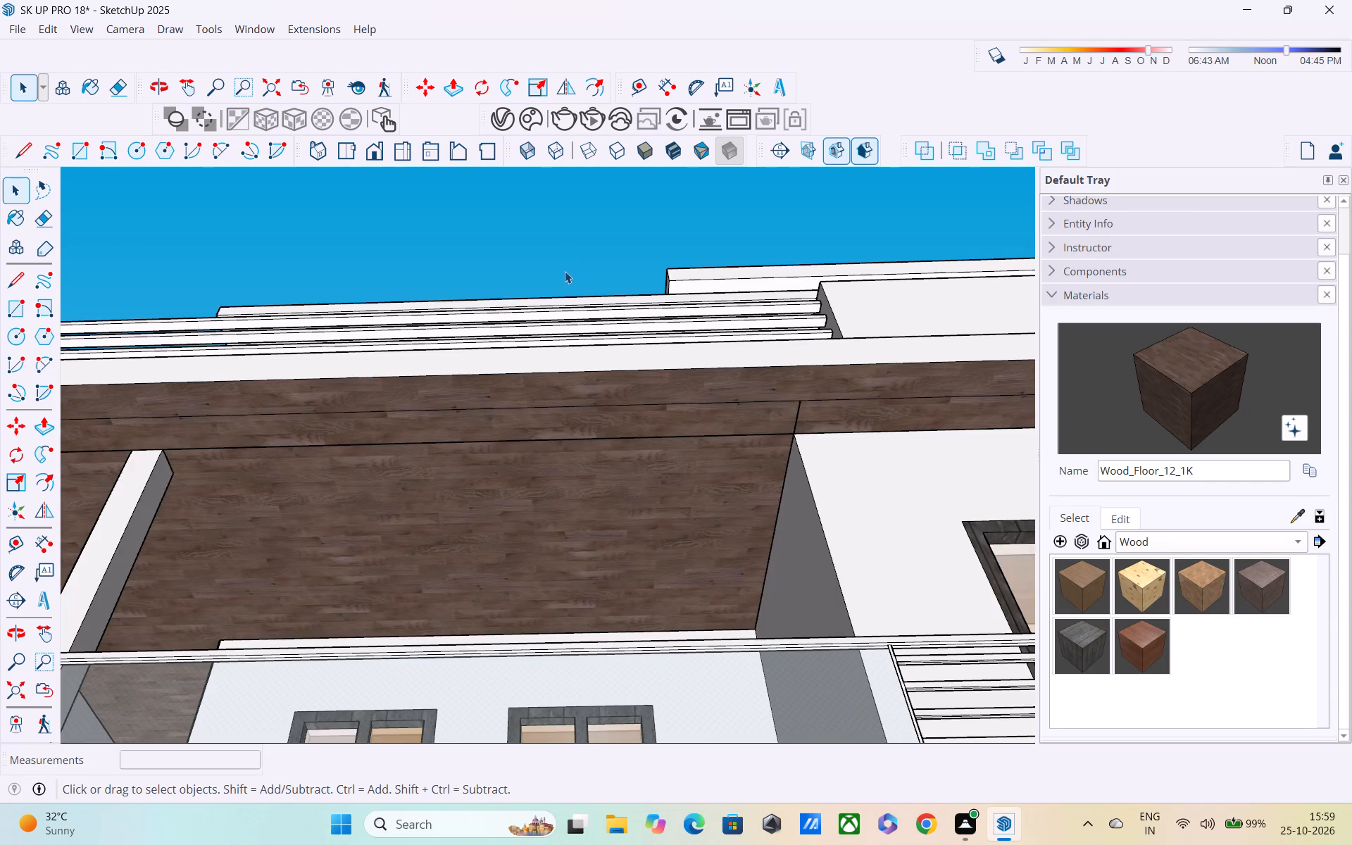
scroll(568, 277, "down", 3)
scroll(578, 353, "down", 1)
middle_click_drag(586, 396, 616, 491)
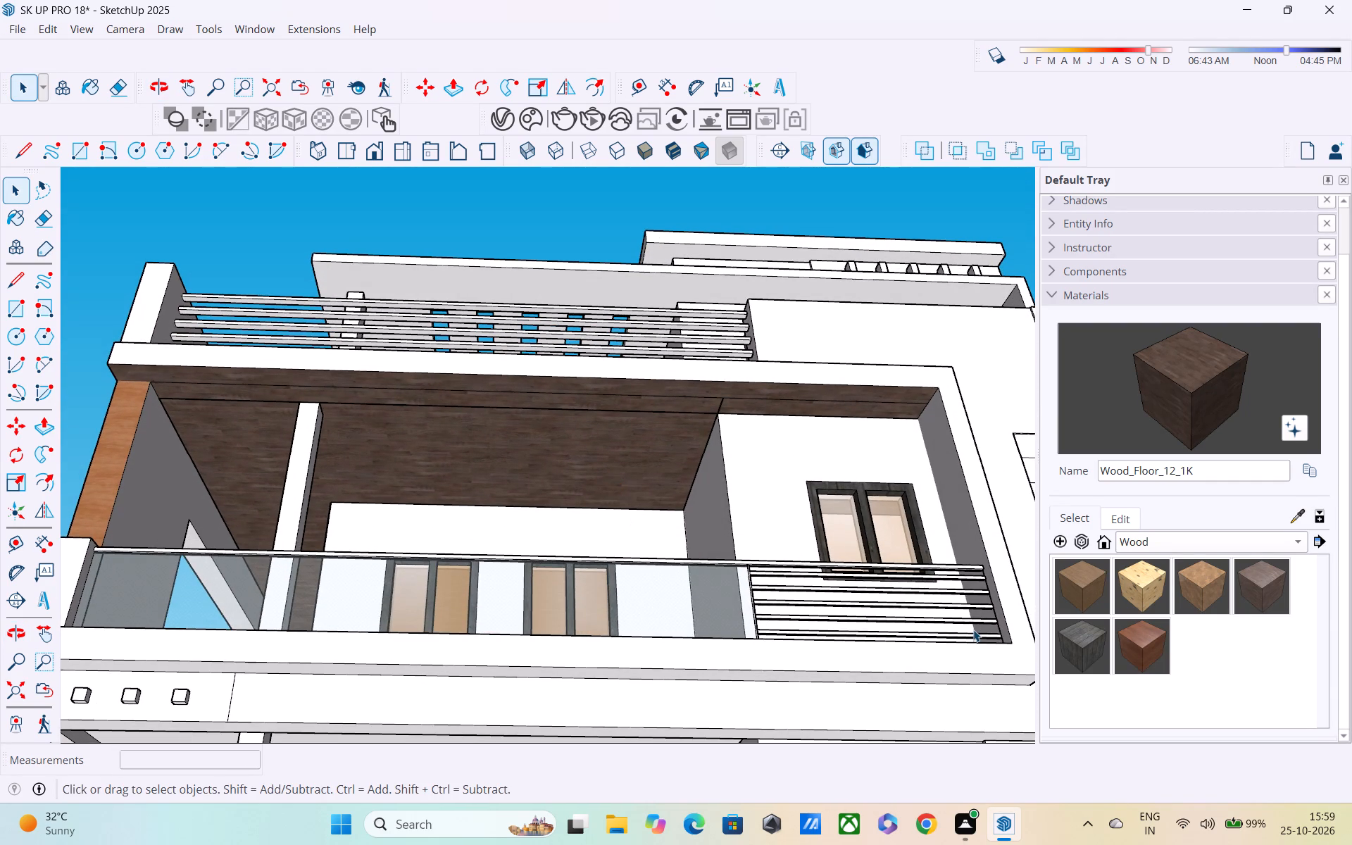
Darken the colour of the Wood_Floor_12_1K material and view it on the balcony ceiling.
left_click(1118, 520)
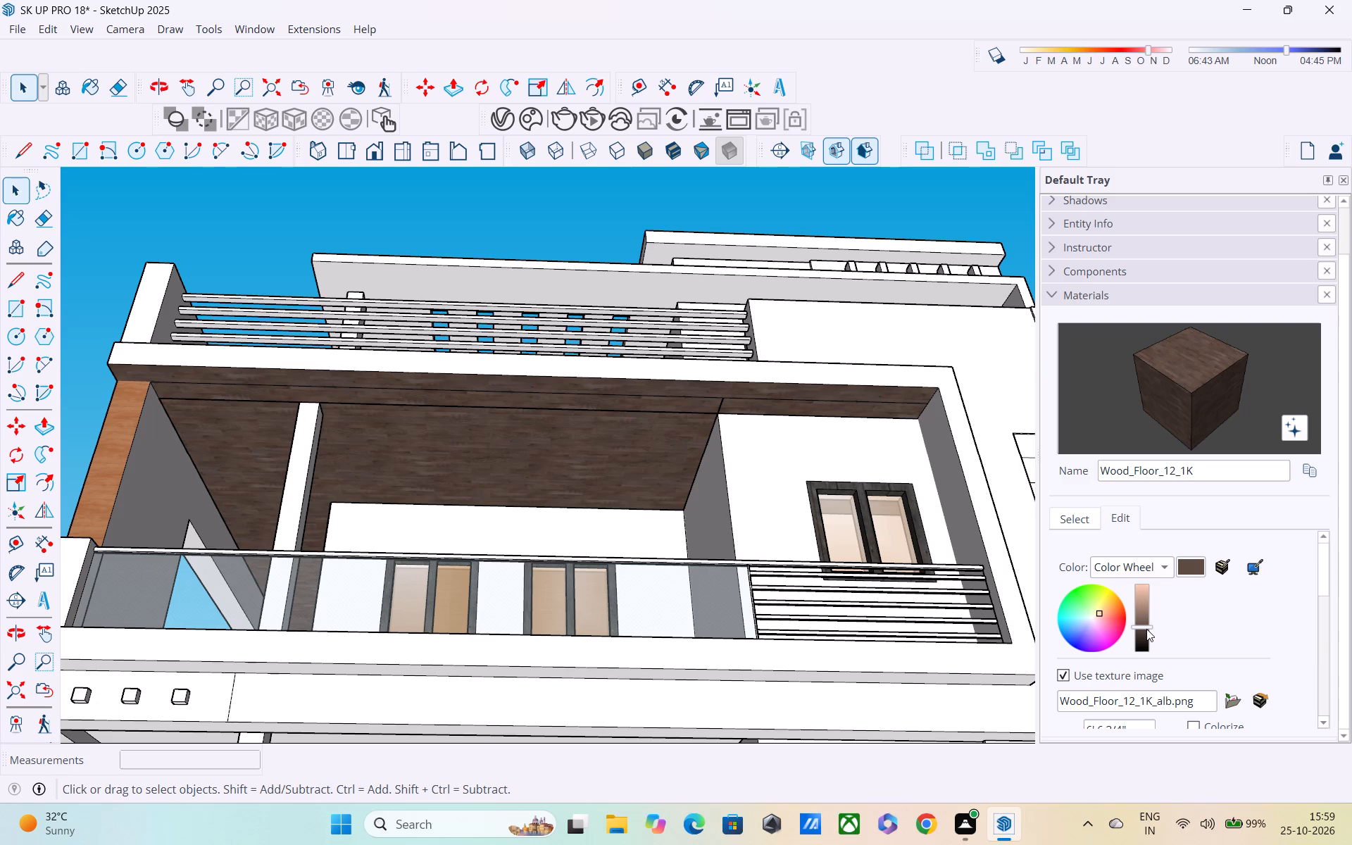
left_click_drag(1146, 629, 1146, 640)
middle_click_drag(730, 549, 592, 582, "shift")
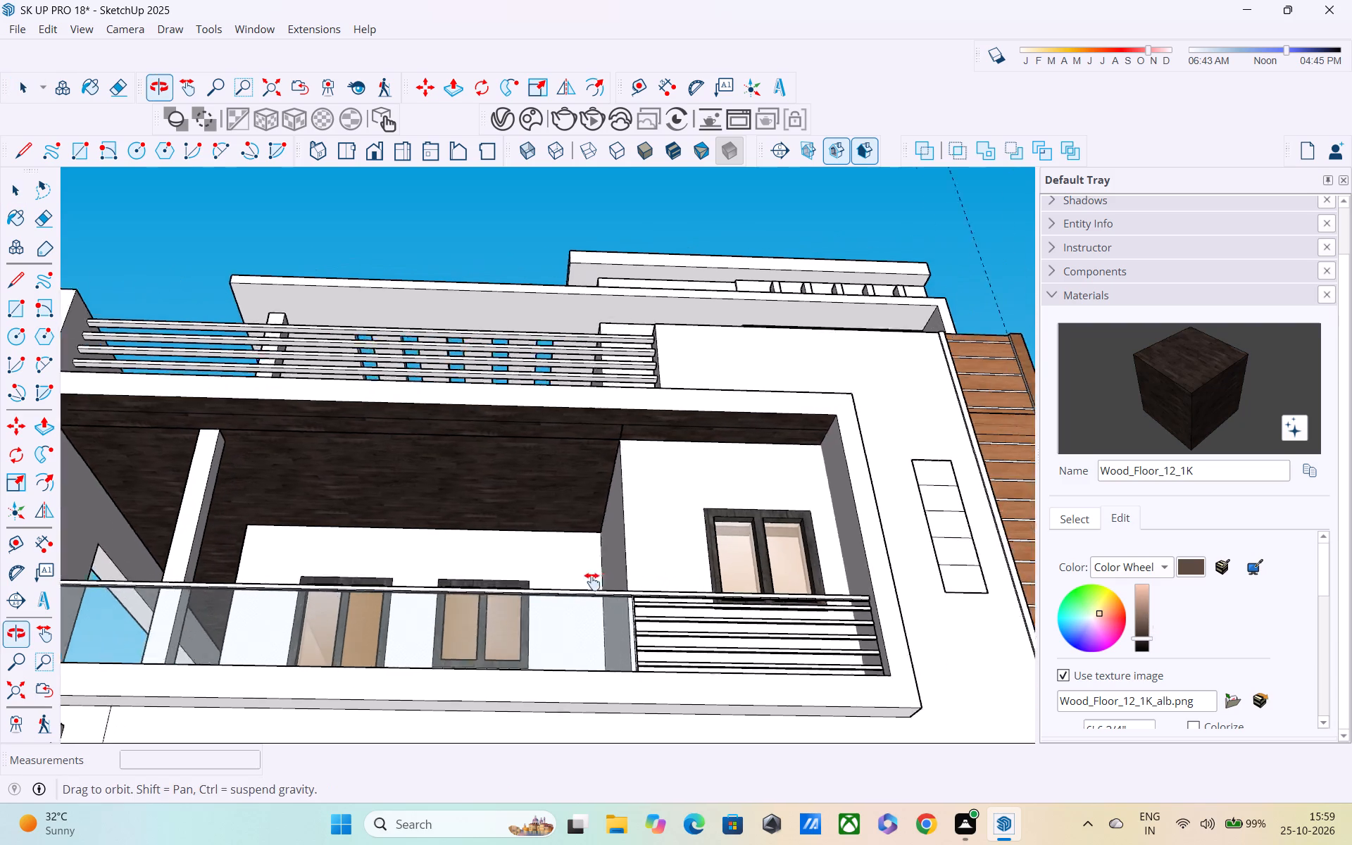
middle_click_drag(592, 582, 503, 589, "shift")
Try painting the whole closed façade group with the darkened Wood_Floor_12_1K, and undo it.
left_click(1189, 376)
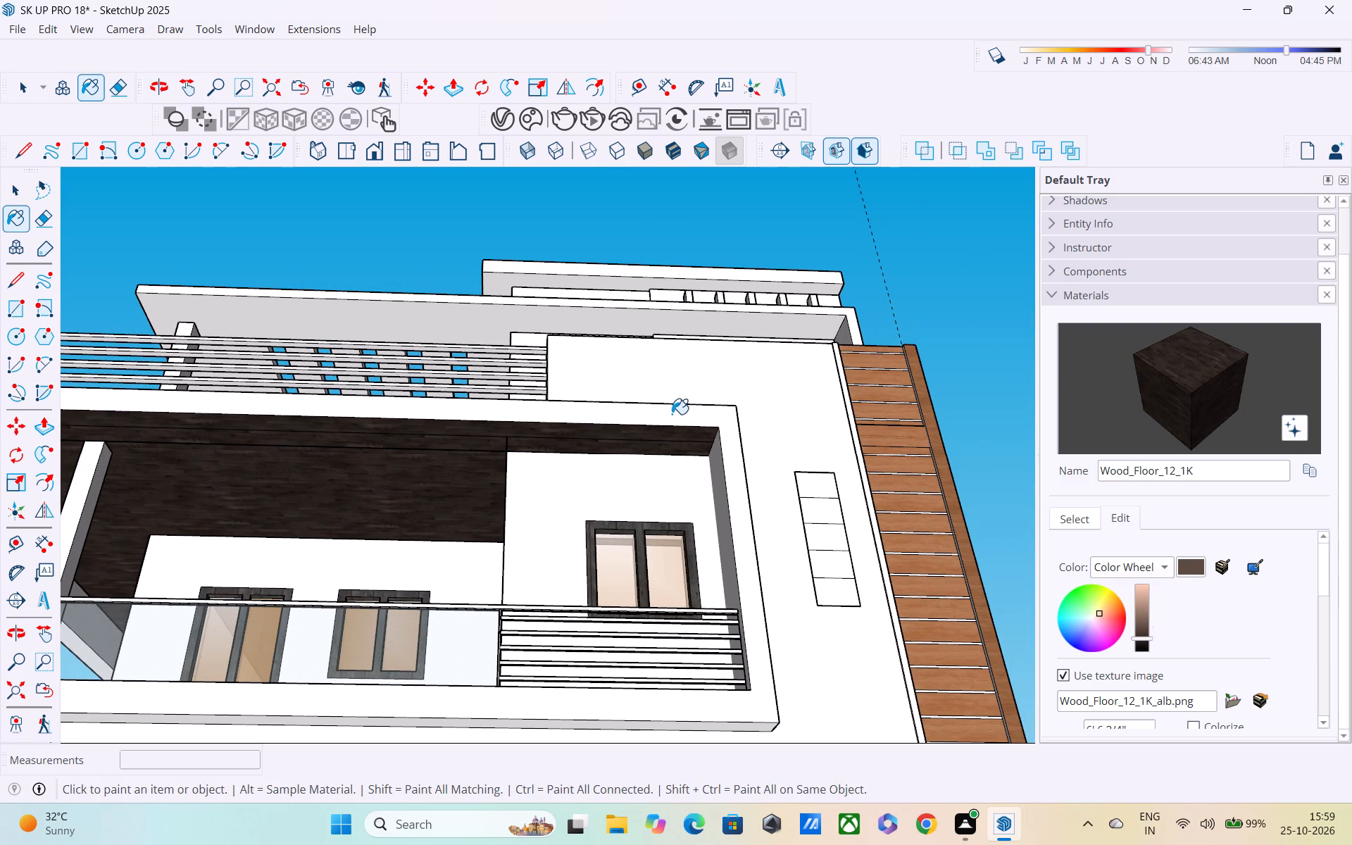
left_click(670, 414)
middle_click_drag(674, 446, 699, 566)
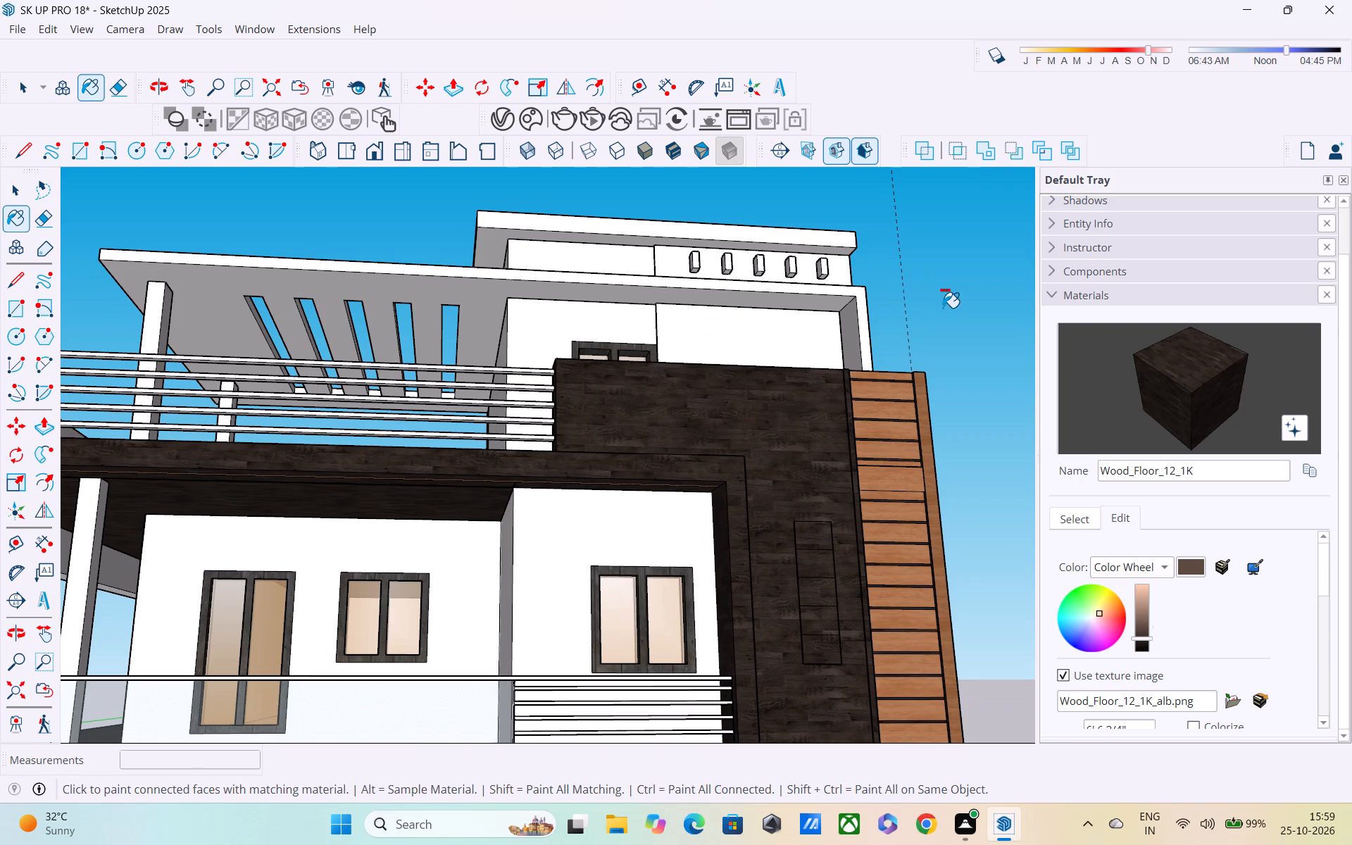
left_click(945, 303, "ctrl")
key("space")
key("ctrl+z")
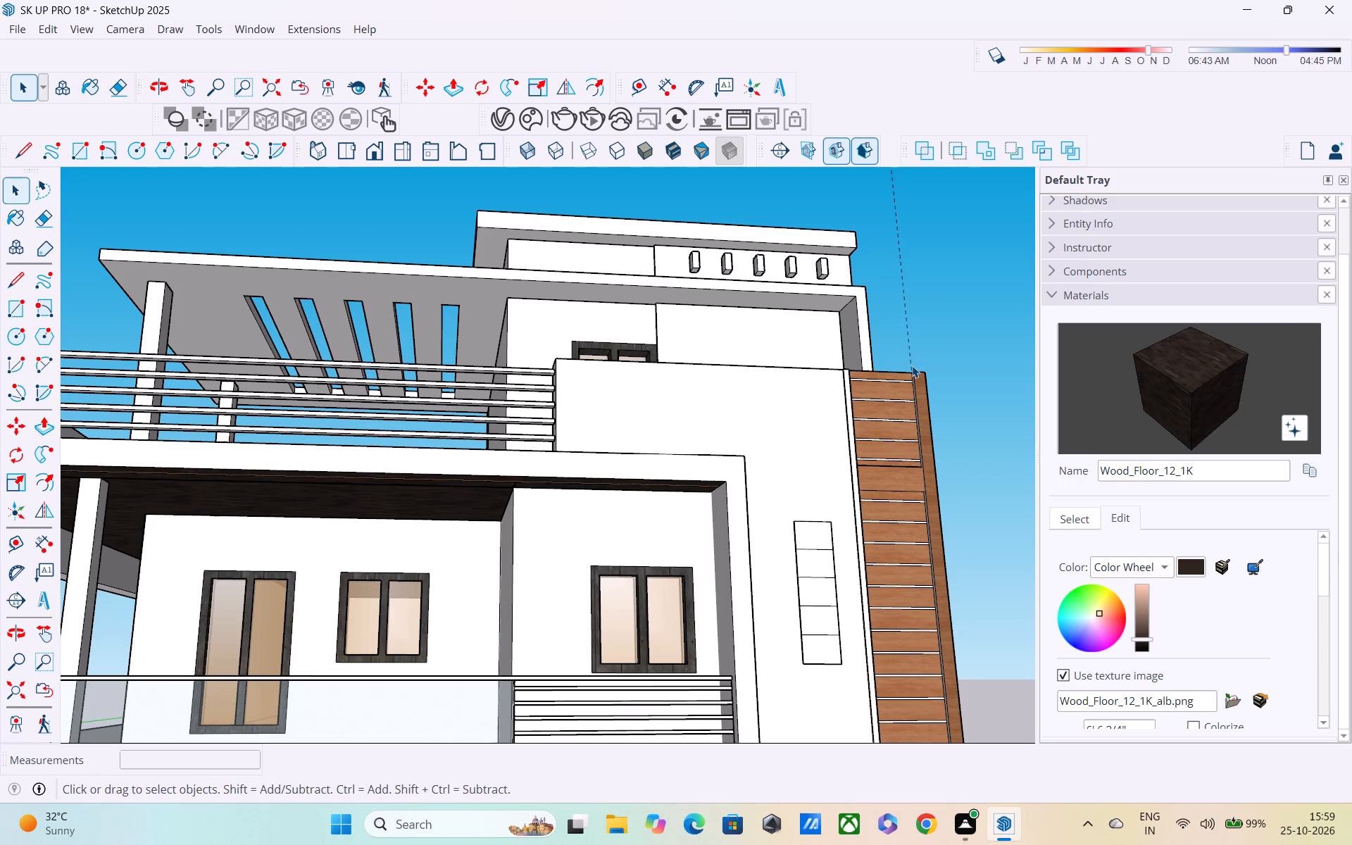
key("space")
Inside the façade group, paint the front face of the first-floor balcony frame with the darkened Wood_Floor_12_1K.
scroll(913, 350, "down", 1)
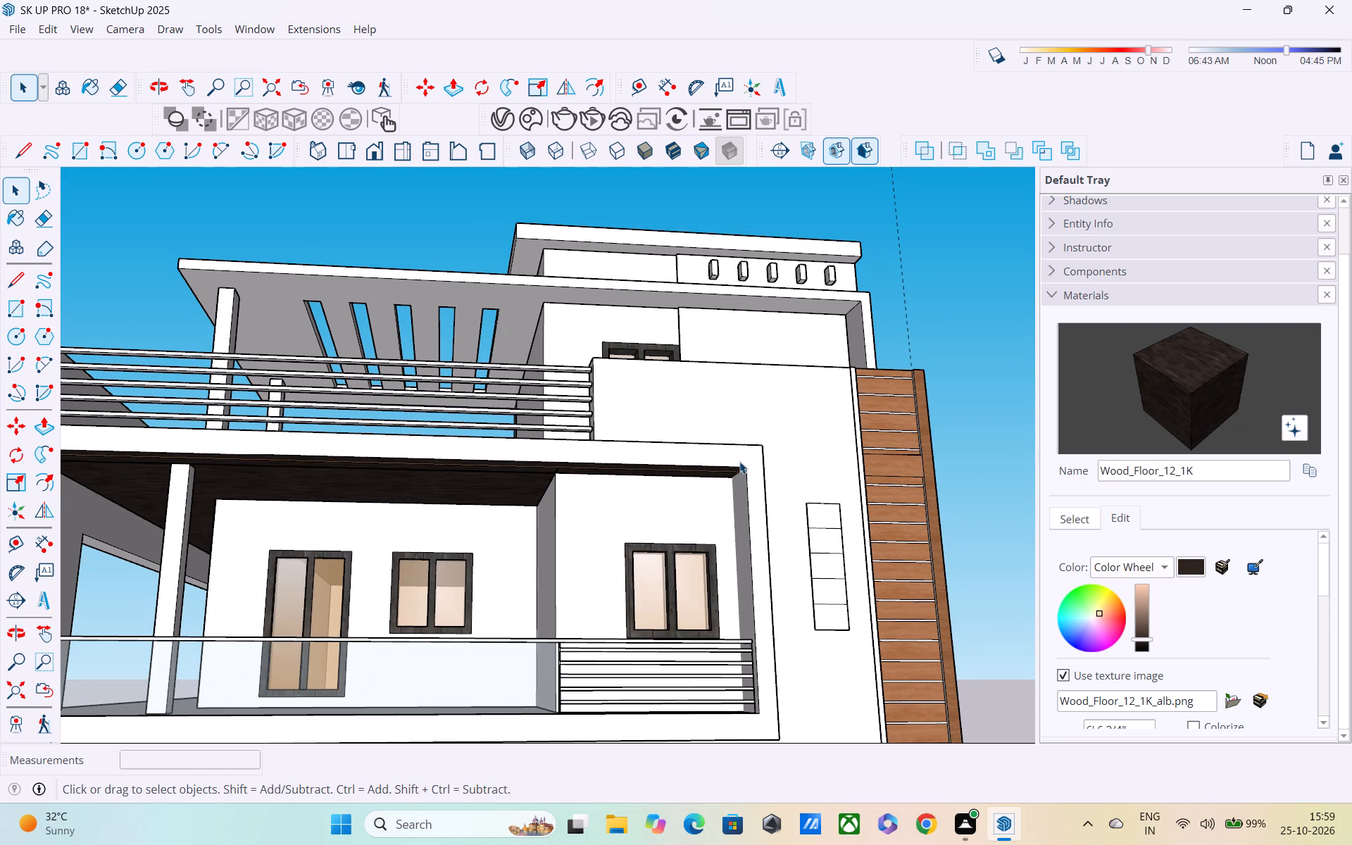
double_click(681, 457)
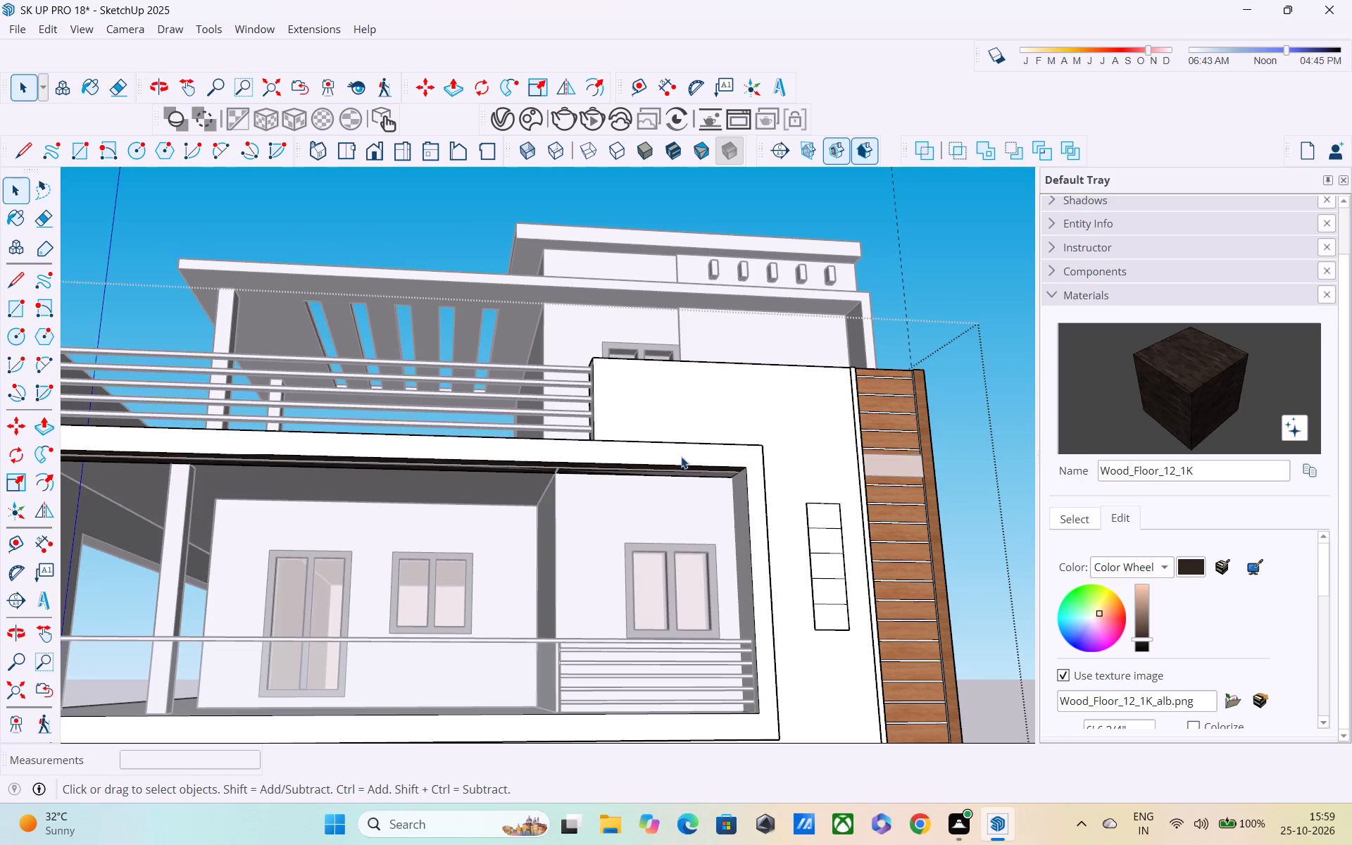
left_click(1179, 392)
left_click(693, 455)
middle_click_drag(709, 512, 696, 530)
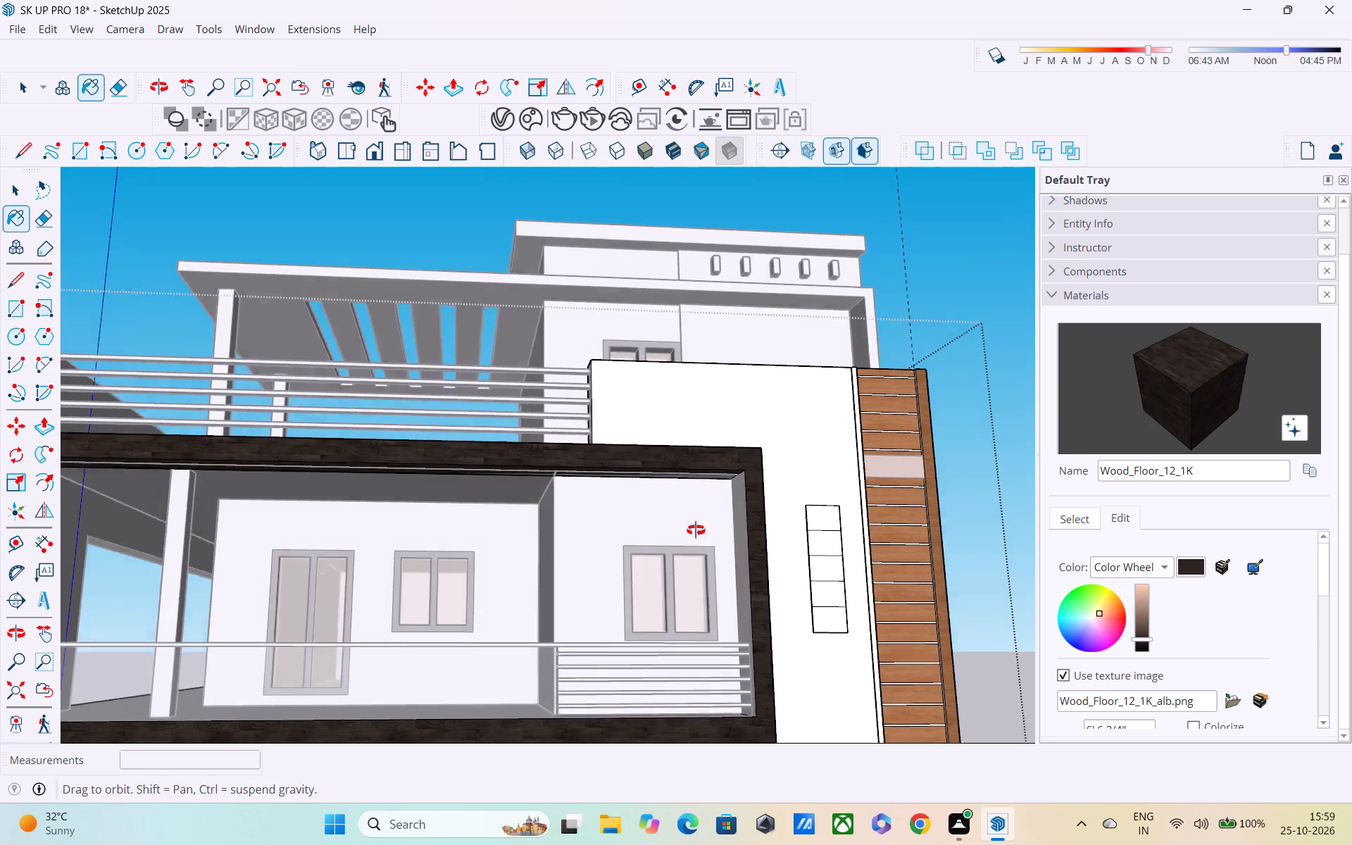
middle_click_drag(696, 530, 630, 550)
scroll(620, 540, "down", 9)
middle_click_drag(506, 622, 522, 626)
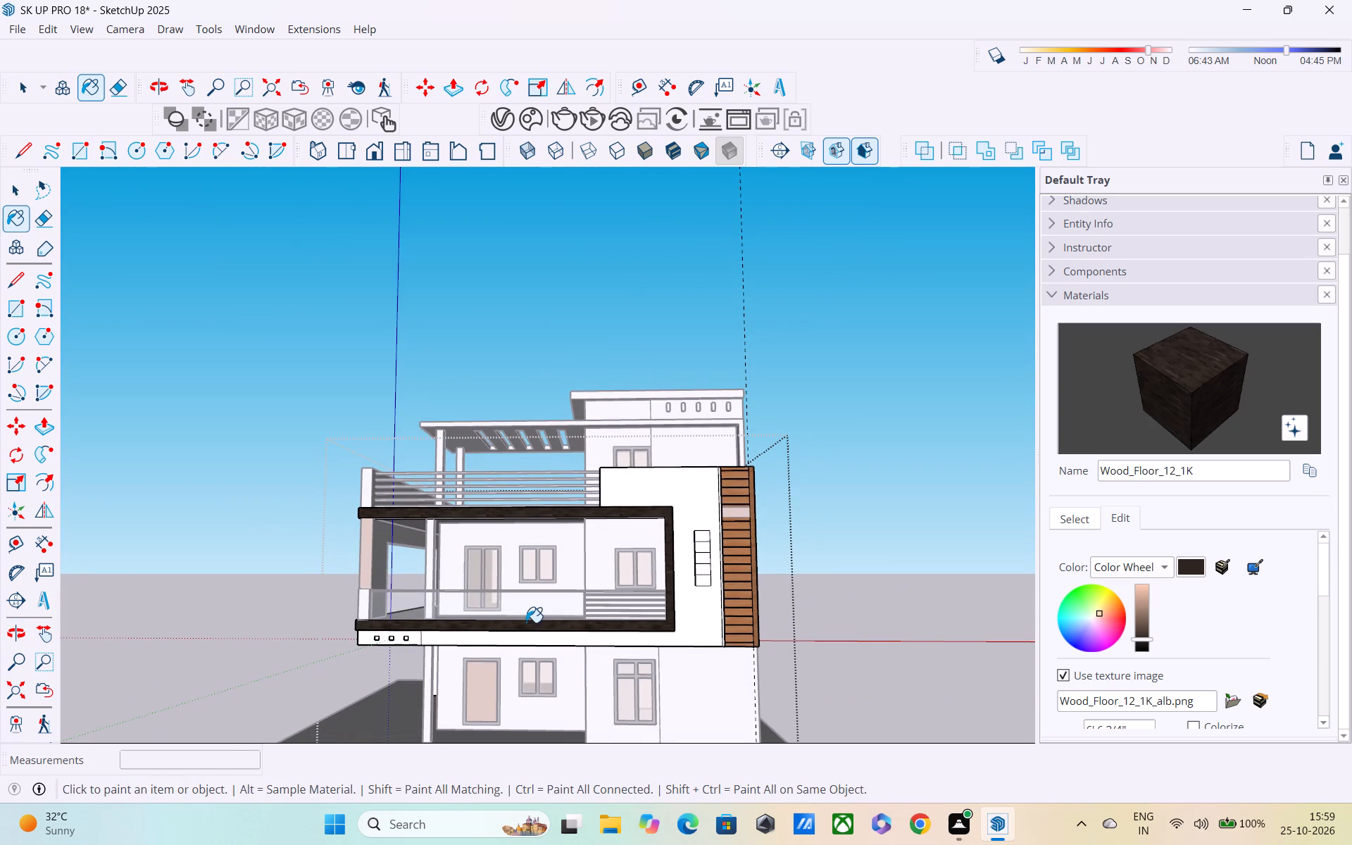
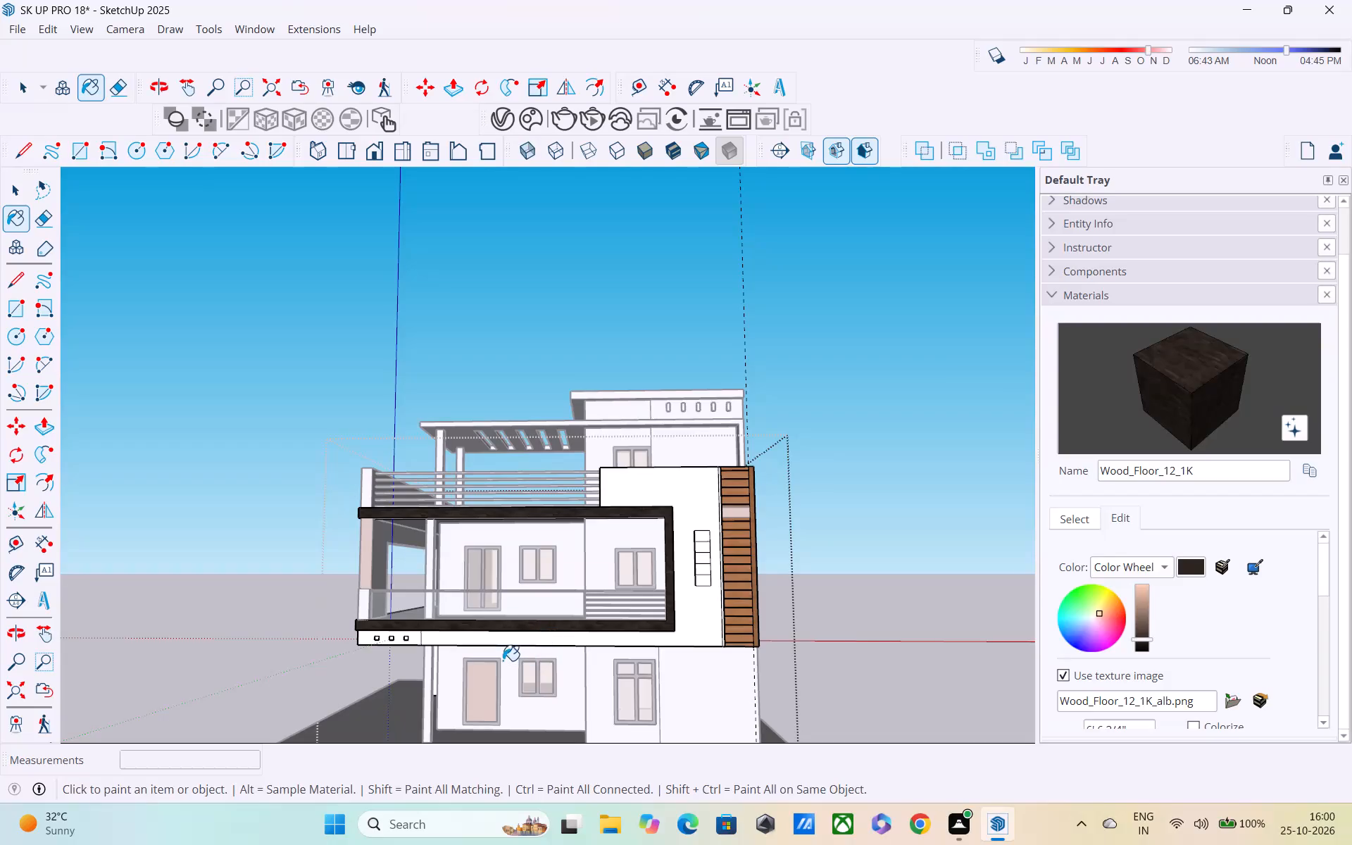
Close the open group and examine the house's front and side elevations with the wood finishes applied so far.
key("space")
left_click(318, 567)
middle_click_drag(400, 569, 568, 617)
scroll(558, 590, "up", 3)
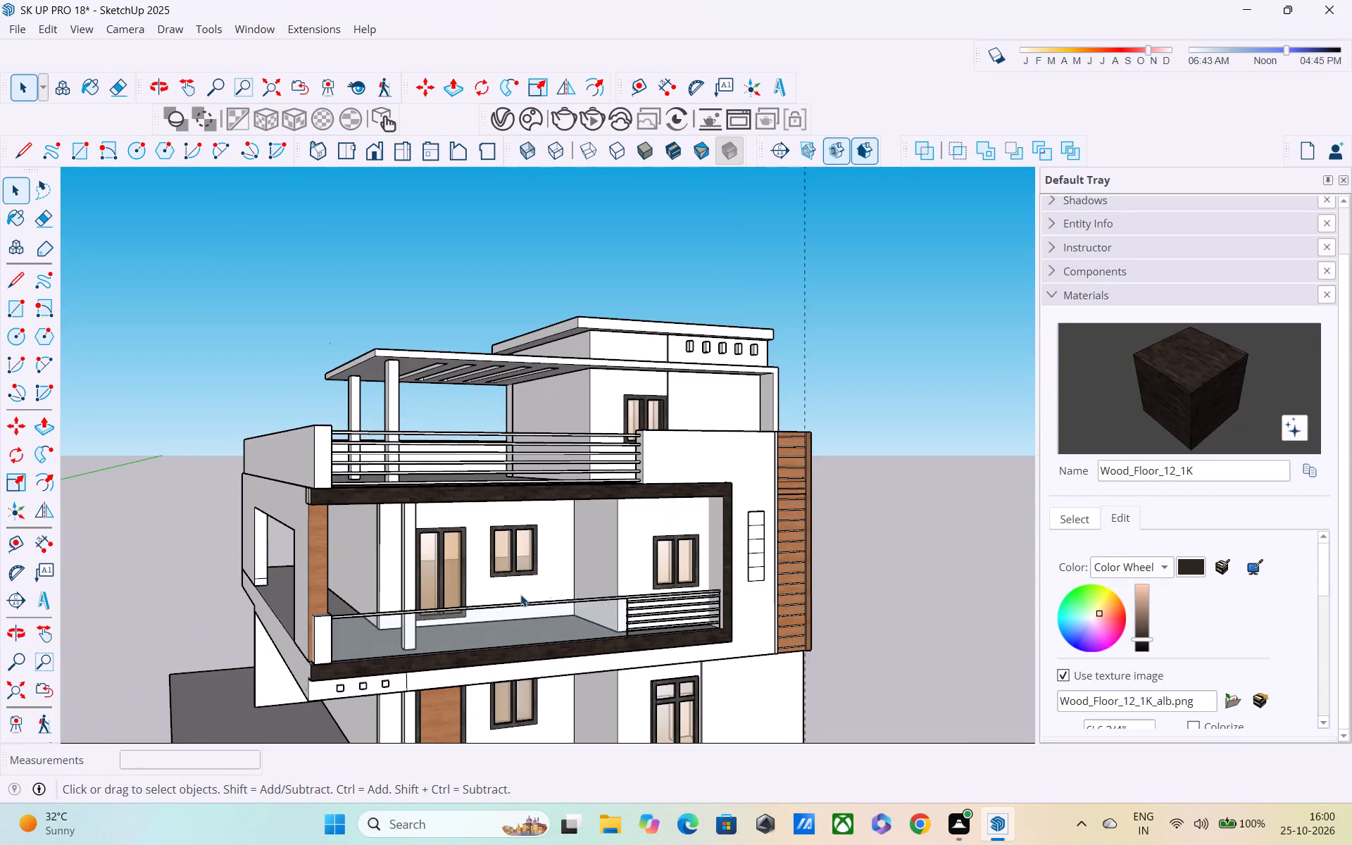
middle_click_drag(517, 595, 628, 497)
middle_click_drag(393, 589, 611, 664)
scroll(615, 664, "up", 3)
middle_click_drag(596, 661, 585, 658)
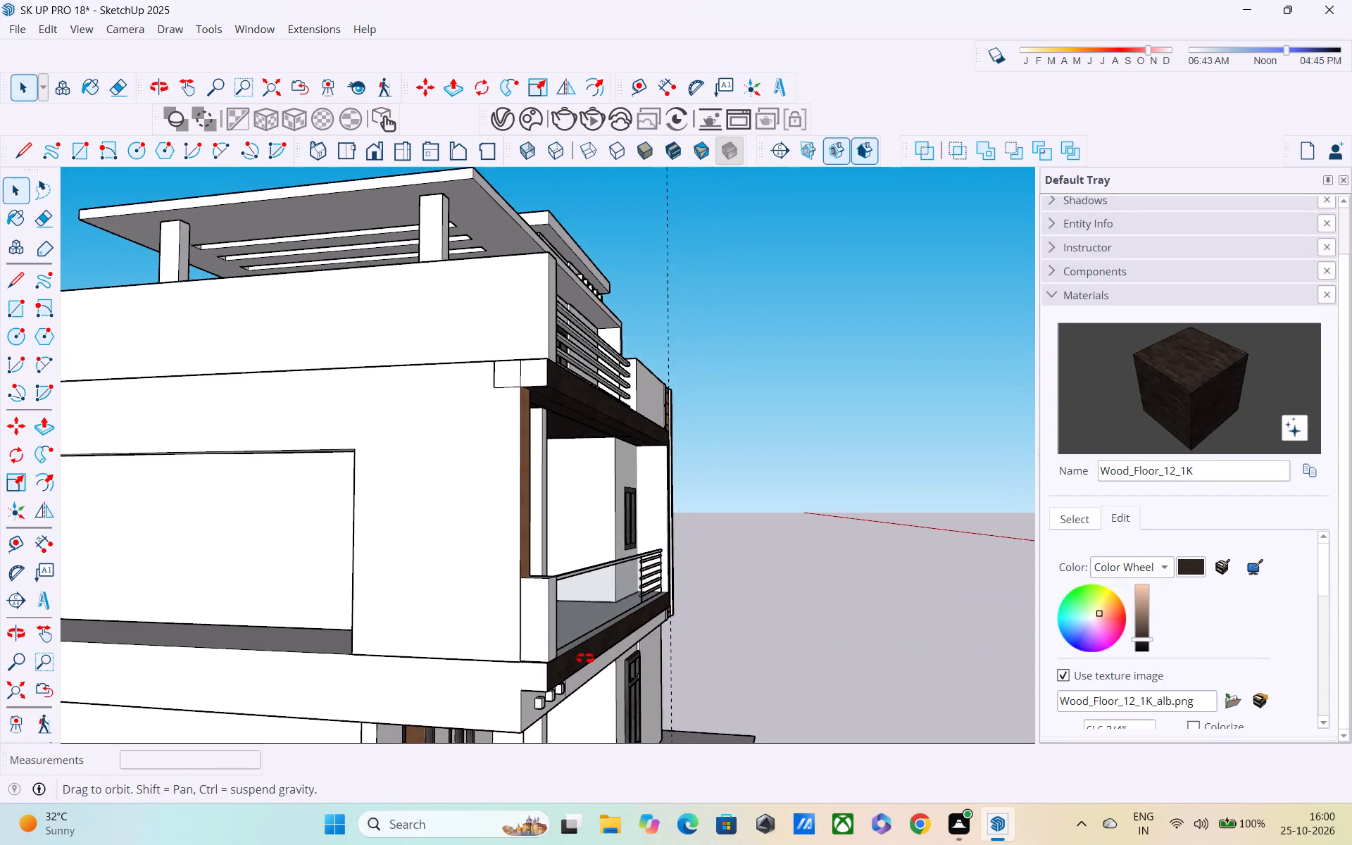
middle_click_drag(585, 658, 366, 606)
scroll(361, 601, "down", 3)
middle_click_drag(360, 601, 312, 689)
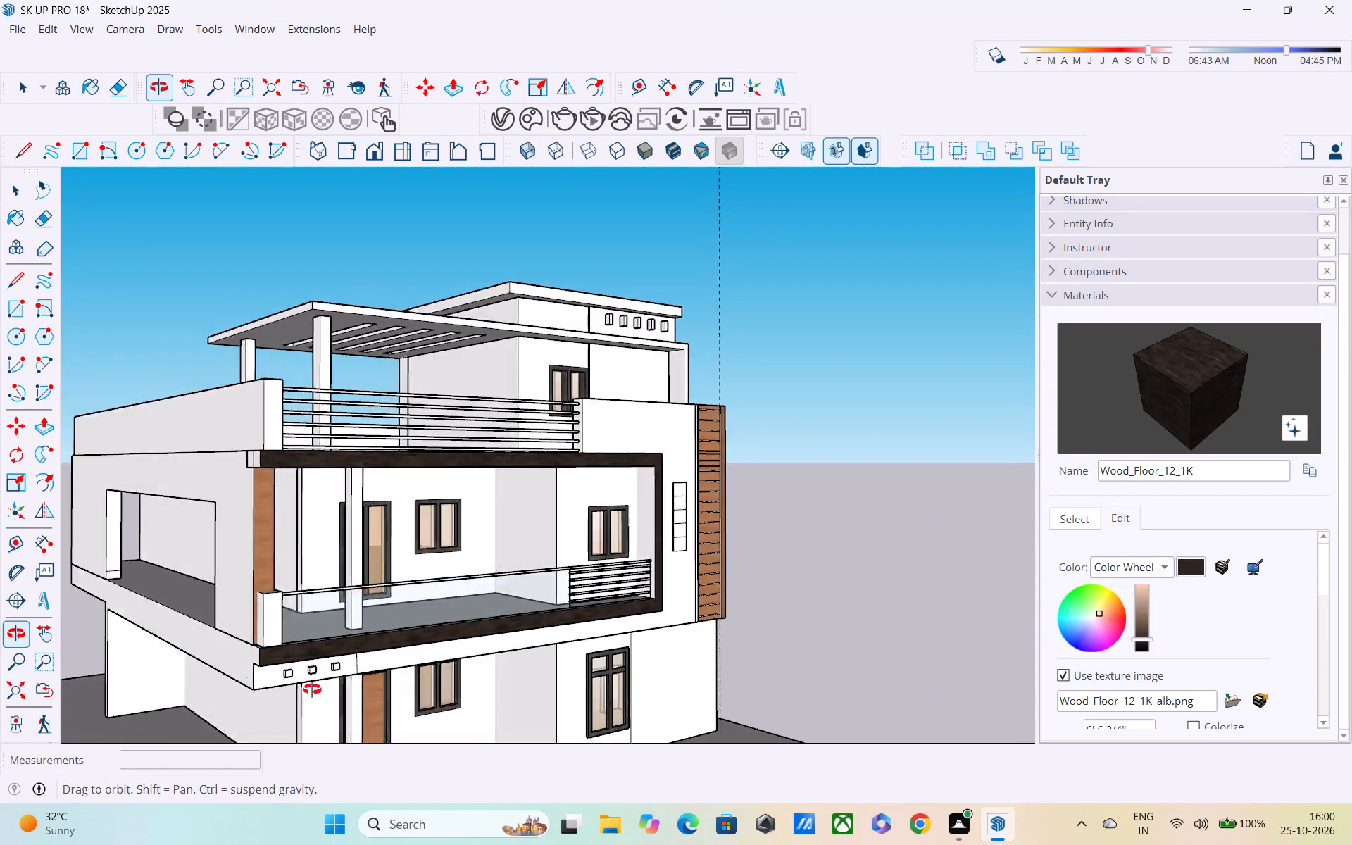
middle_click_drag(312, 689, 201, 768)
scroll(397, 624, "up", 3)
middle_click_drag(400, 619, 725, 491)
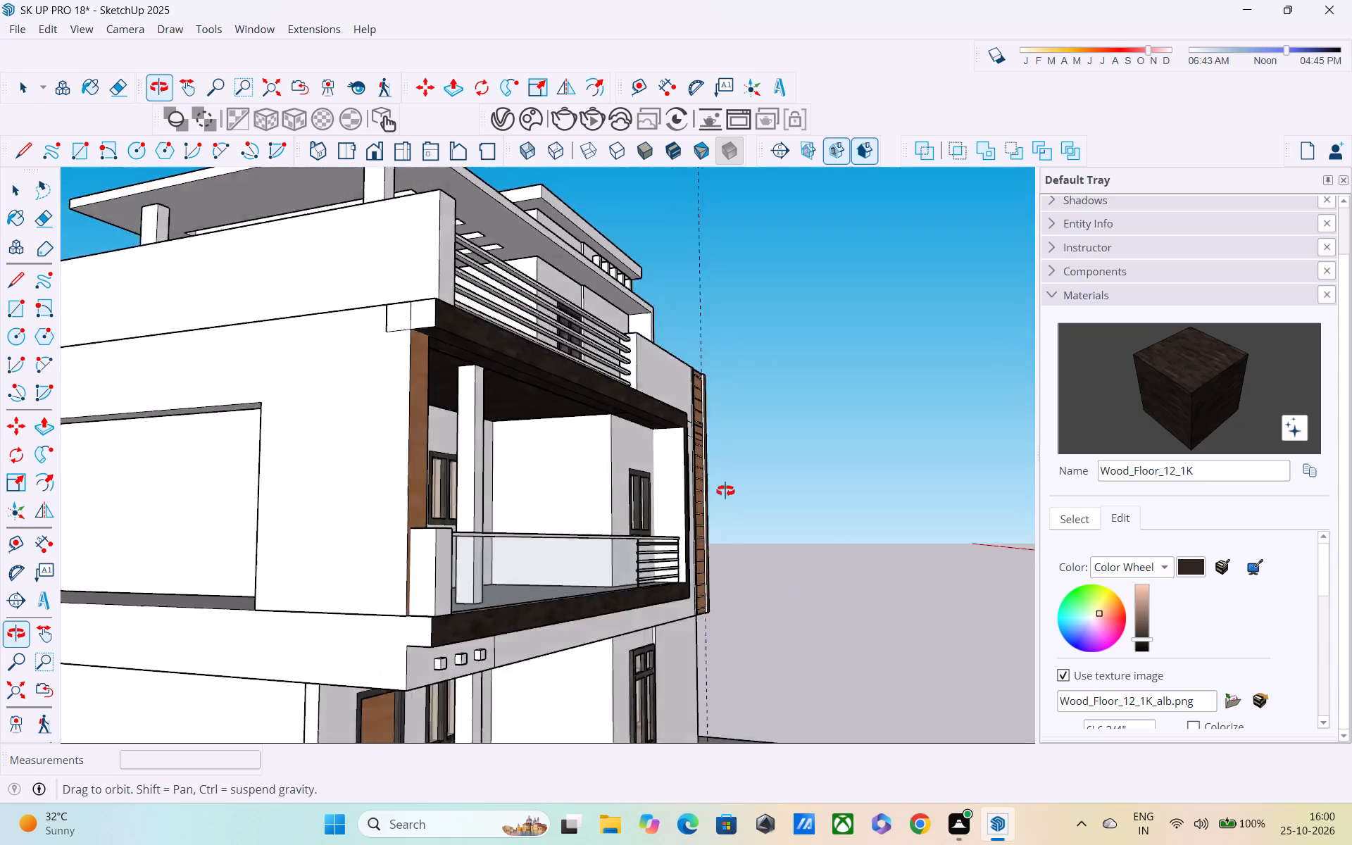
middle_click_drag(725, 491, 637, 553)
middle_click_drag(634, 544, 722, 494, "shift")
middle_click_drag(723, 506, 624, 575)
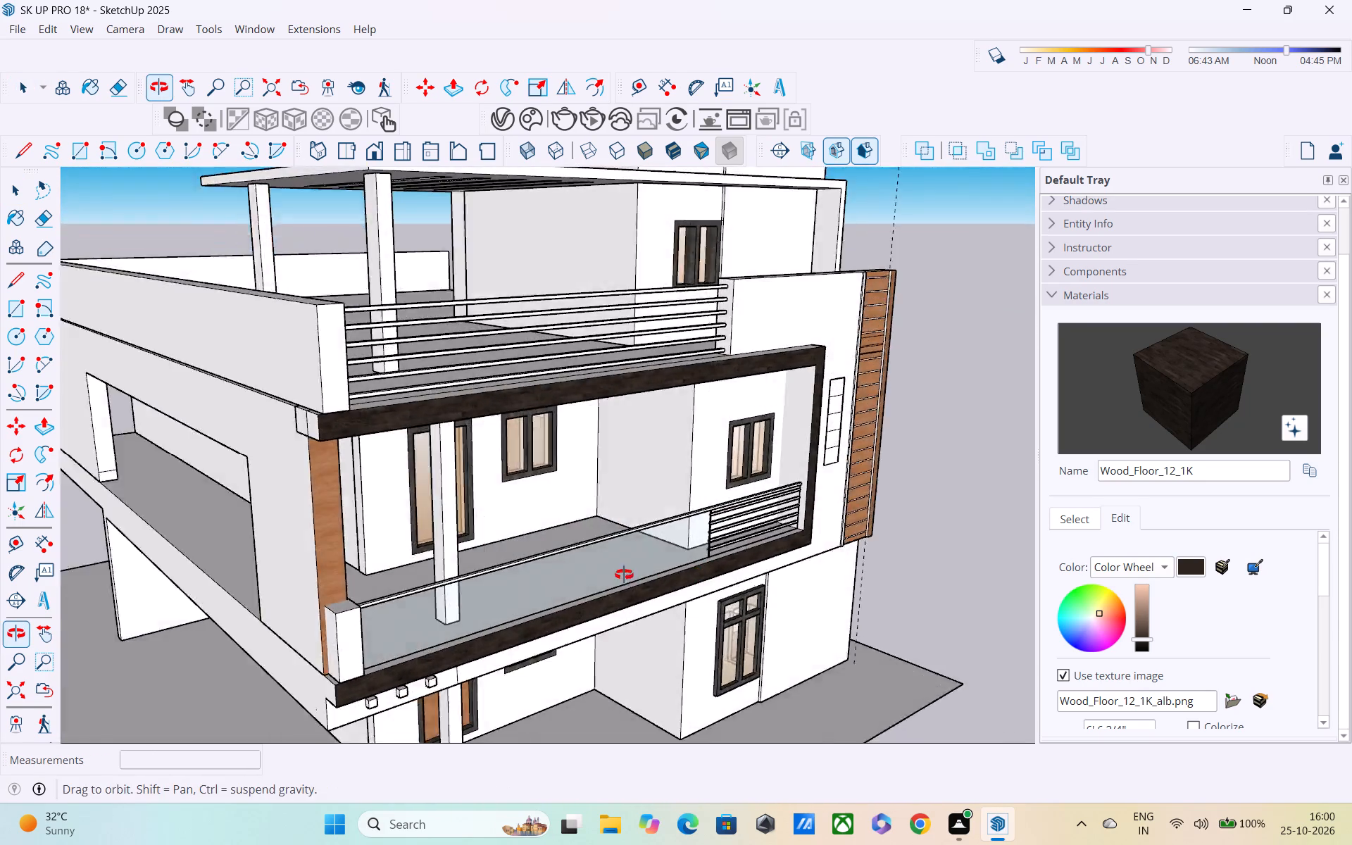
middle_click_drag(624, 575, 505, 544)
middle_click_drag(506, 542, 713, 503, "shift")
scroll(713, 503, "down", 2)
middle_click_drag(714, 504, 532, 494)
scroll(524, 511, "down", 2, "shift")
scroll(696, 520, "down", 1)
middle_click_drag(701, 513, 499, 499, "shift")
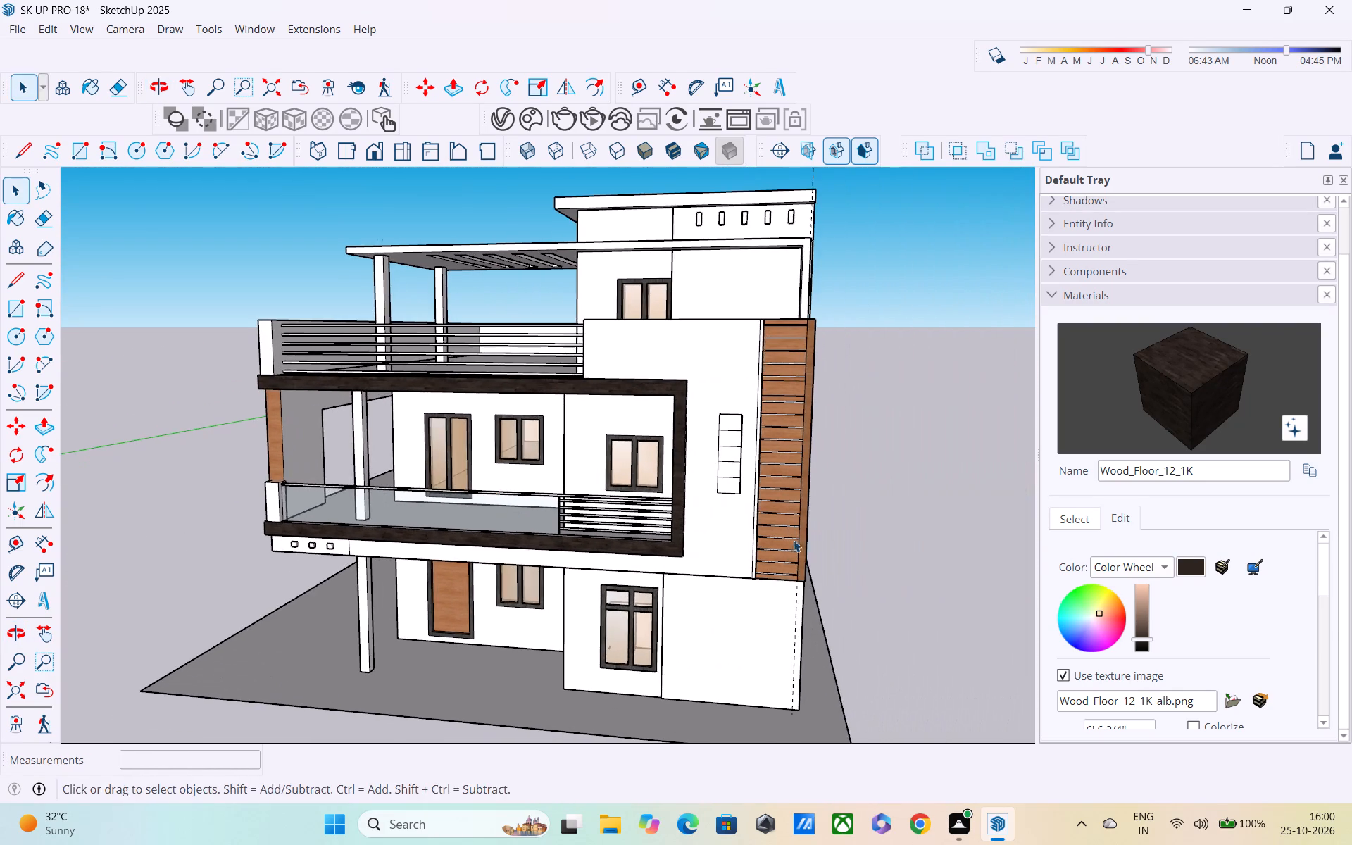
middle_click_drag(792, 540, 714, 452)
scroll(677, 620, "up", 1)
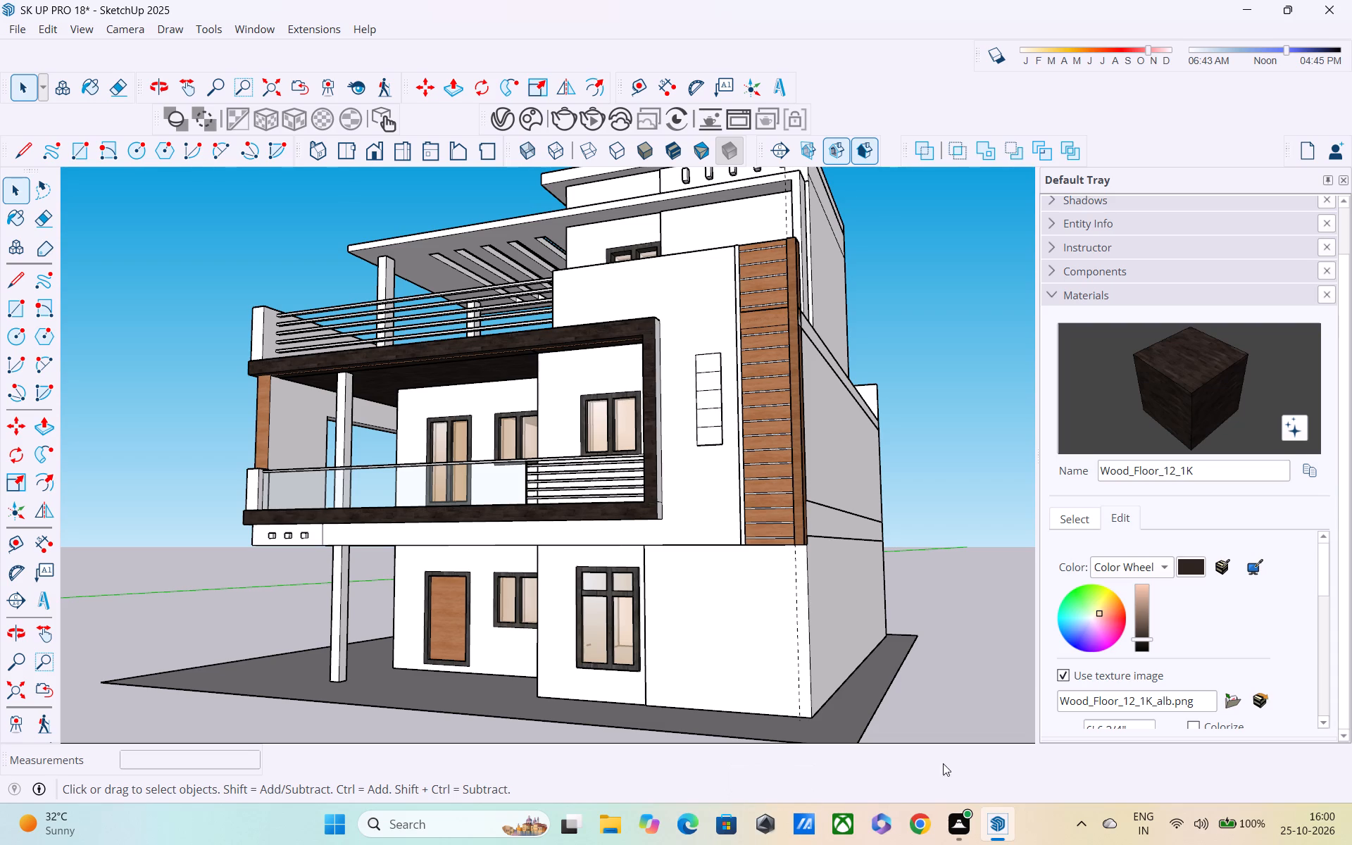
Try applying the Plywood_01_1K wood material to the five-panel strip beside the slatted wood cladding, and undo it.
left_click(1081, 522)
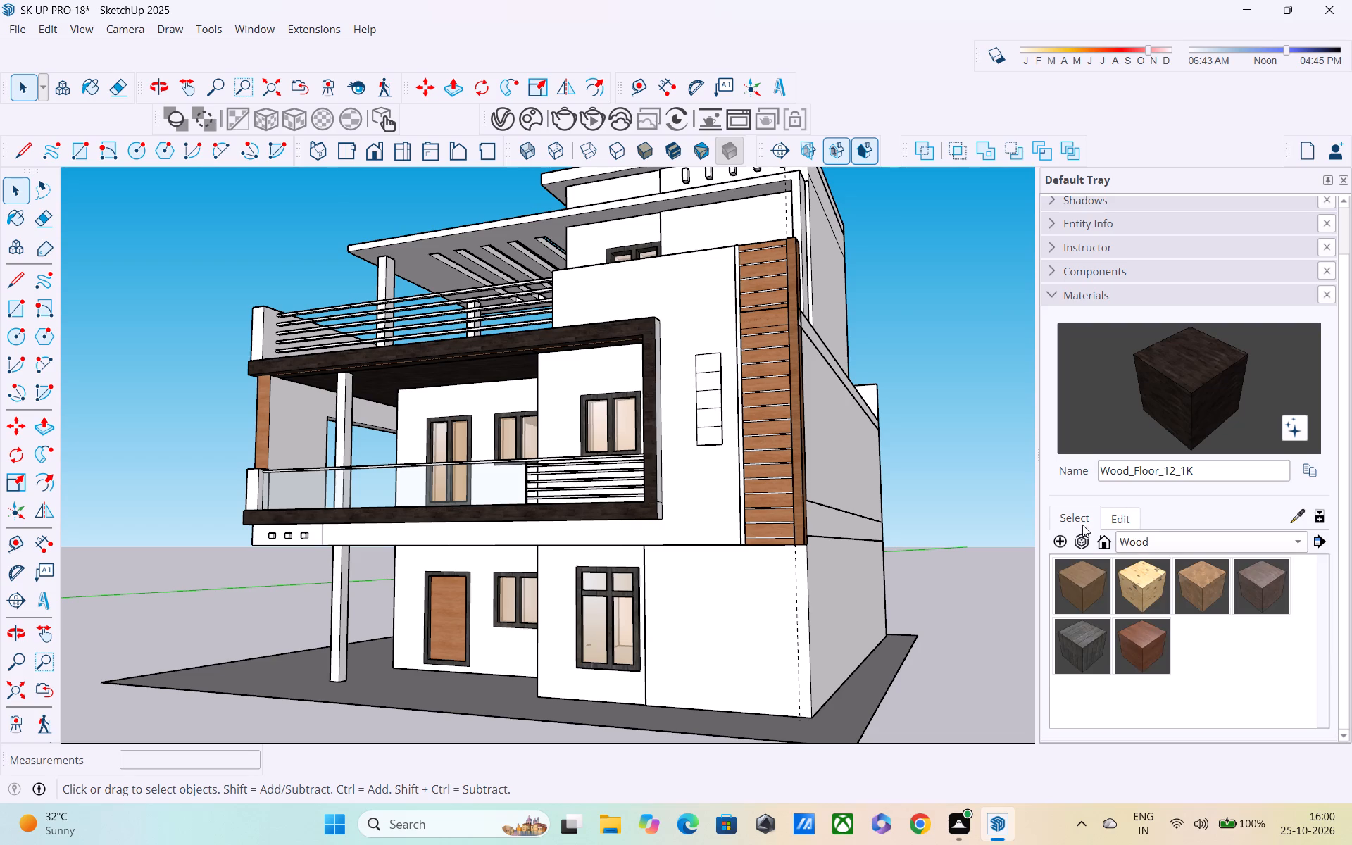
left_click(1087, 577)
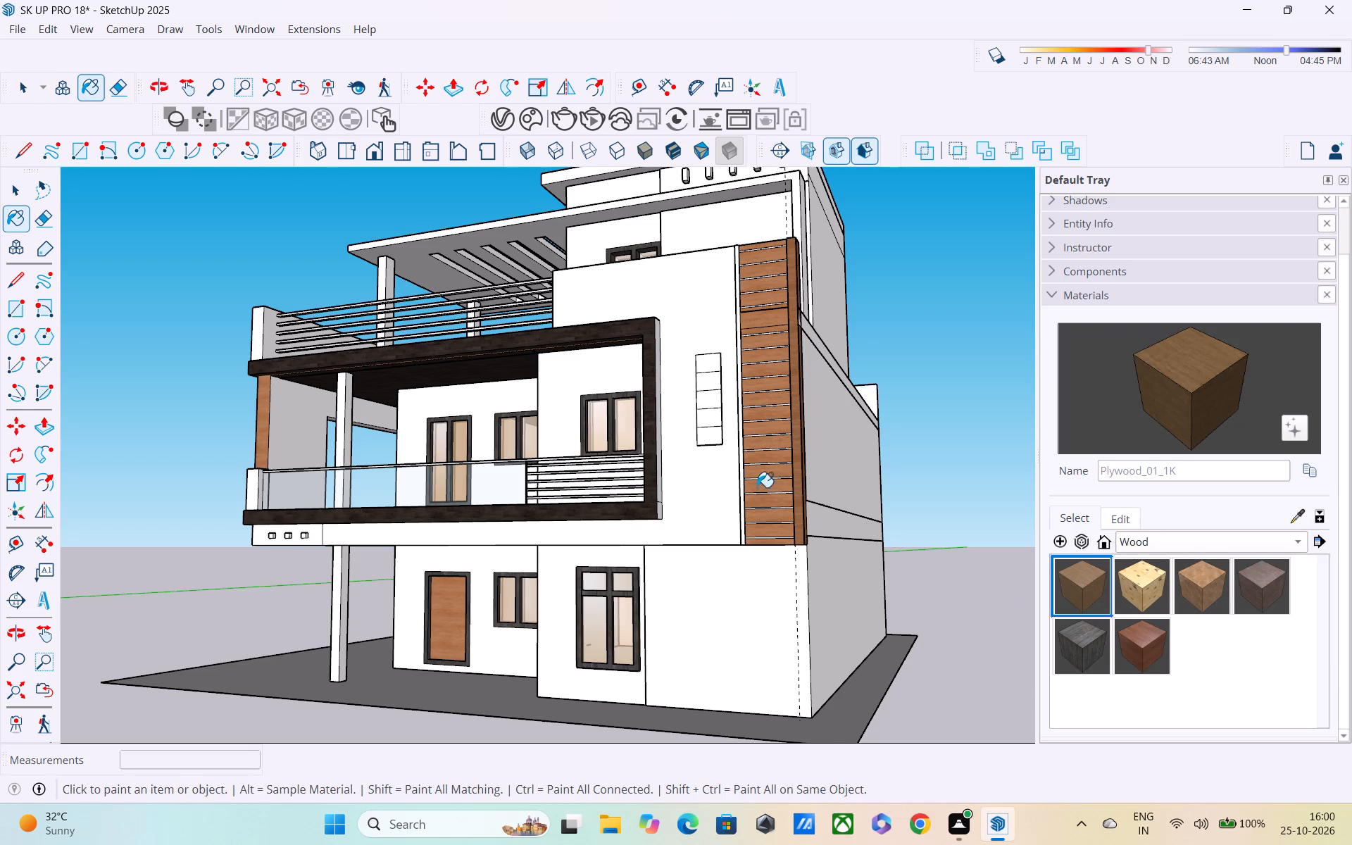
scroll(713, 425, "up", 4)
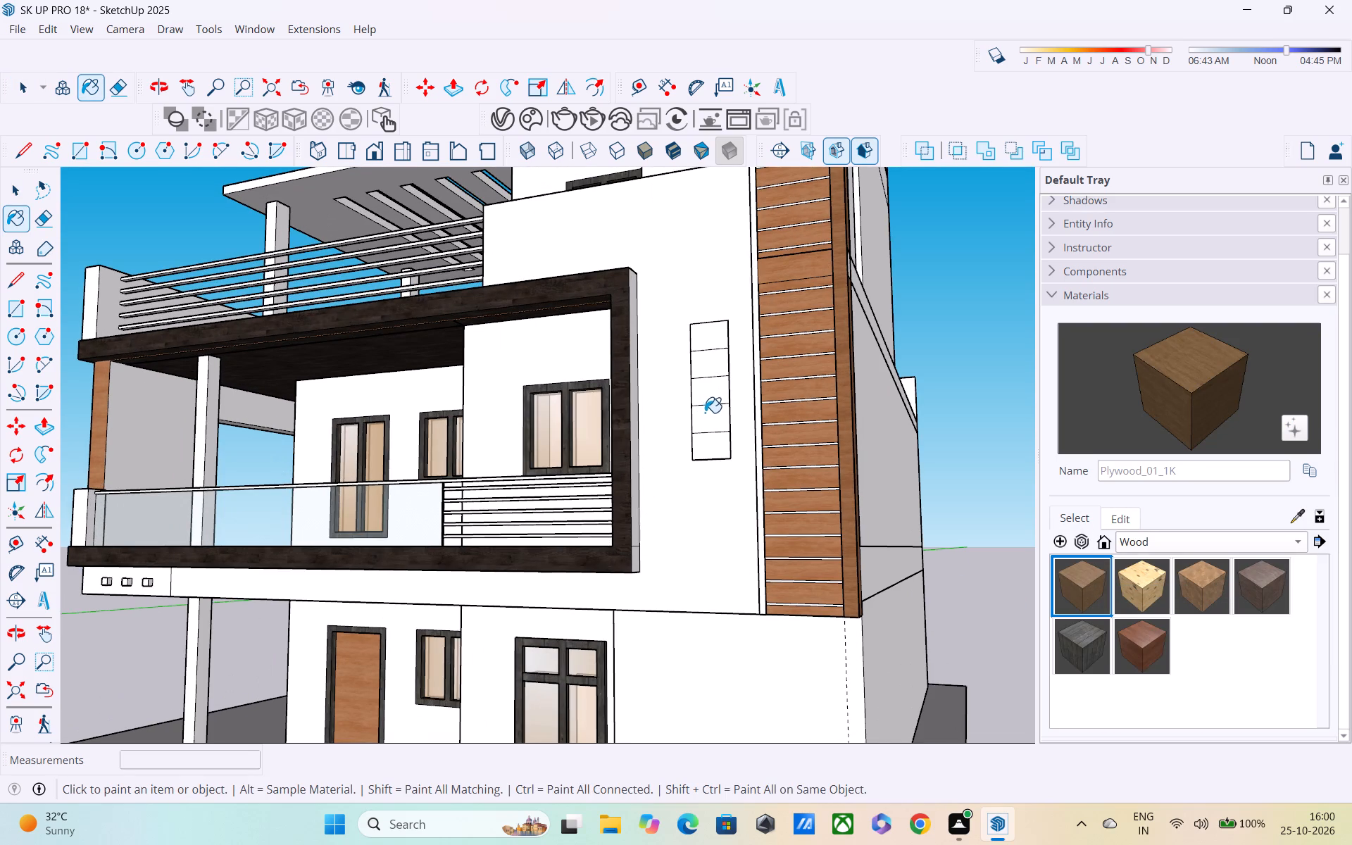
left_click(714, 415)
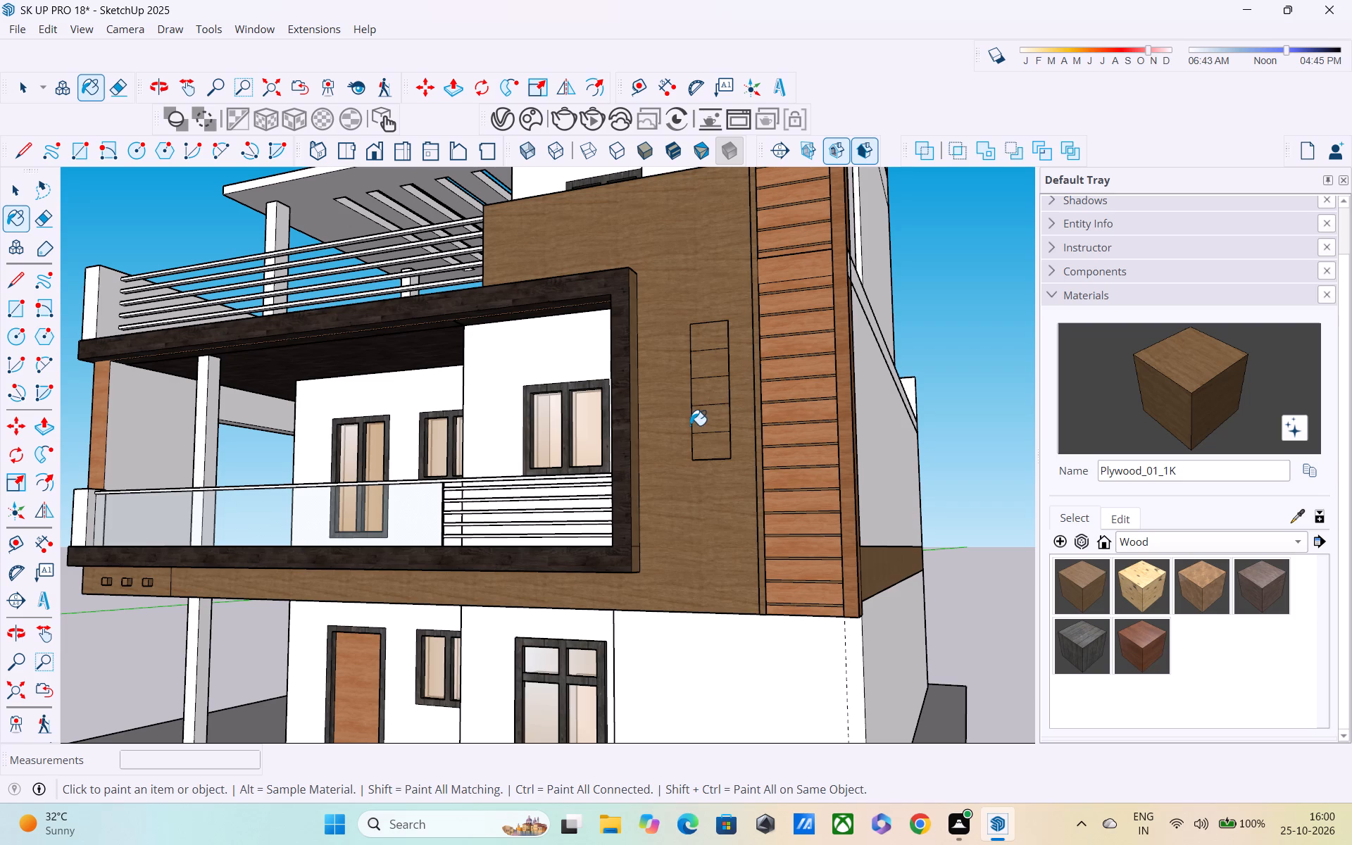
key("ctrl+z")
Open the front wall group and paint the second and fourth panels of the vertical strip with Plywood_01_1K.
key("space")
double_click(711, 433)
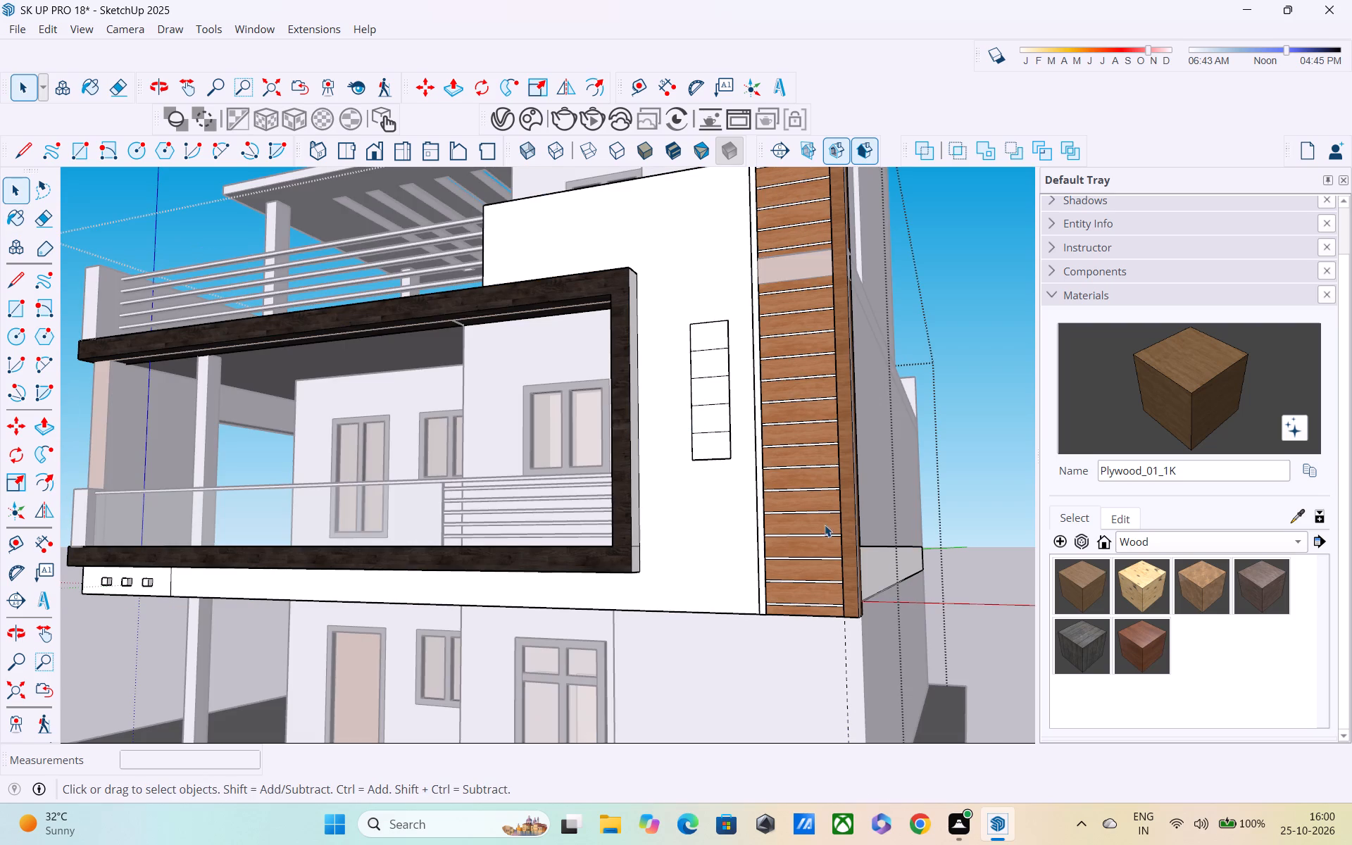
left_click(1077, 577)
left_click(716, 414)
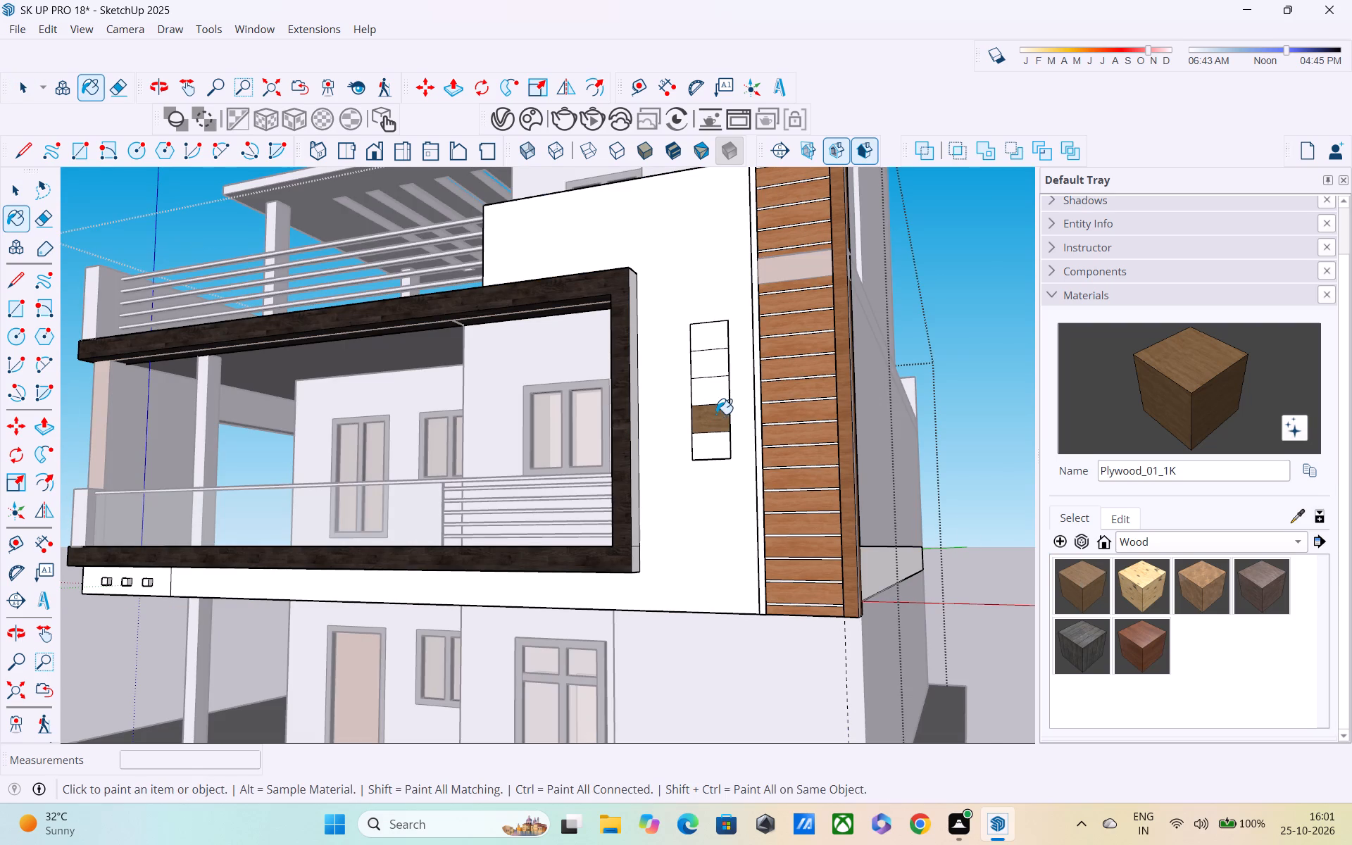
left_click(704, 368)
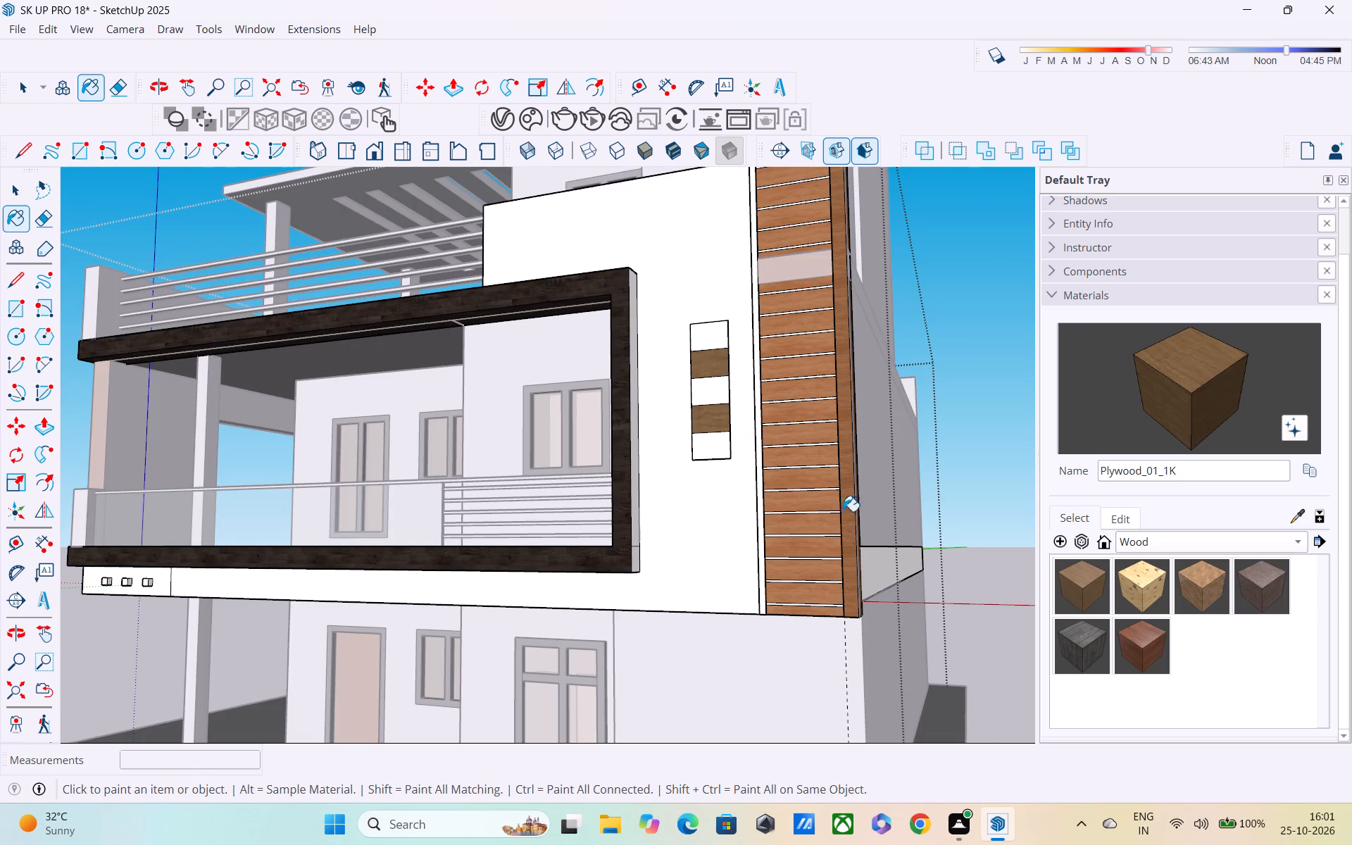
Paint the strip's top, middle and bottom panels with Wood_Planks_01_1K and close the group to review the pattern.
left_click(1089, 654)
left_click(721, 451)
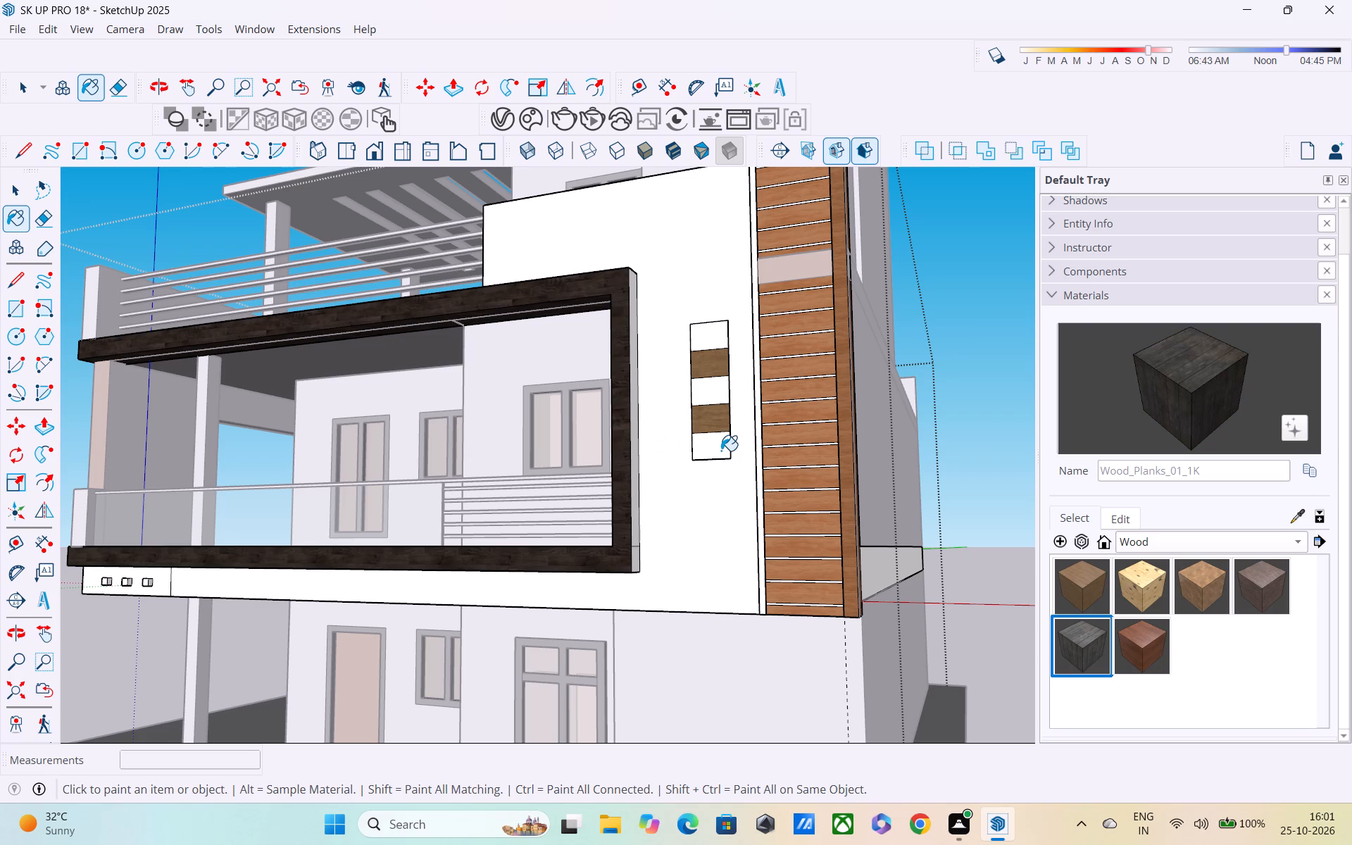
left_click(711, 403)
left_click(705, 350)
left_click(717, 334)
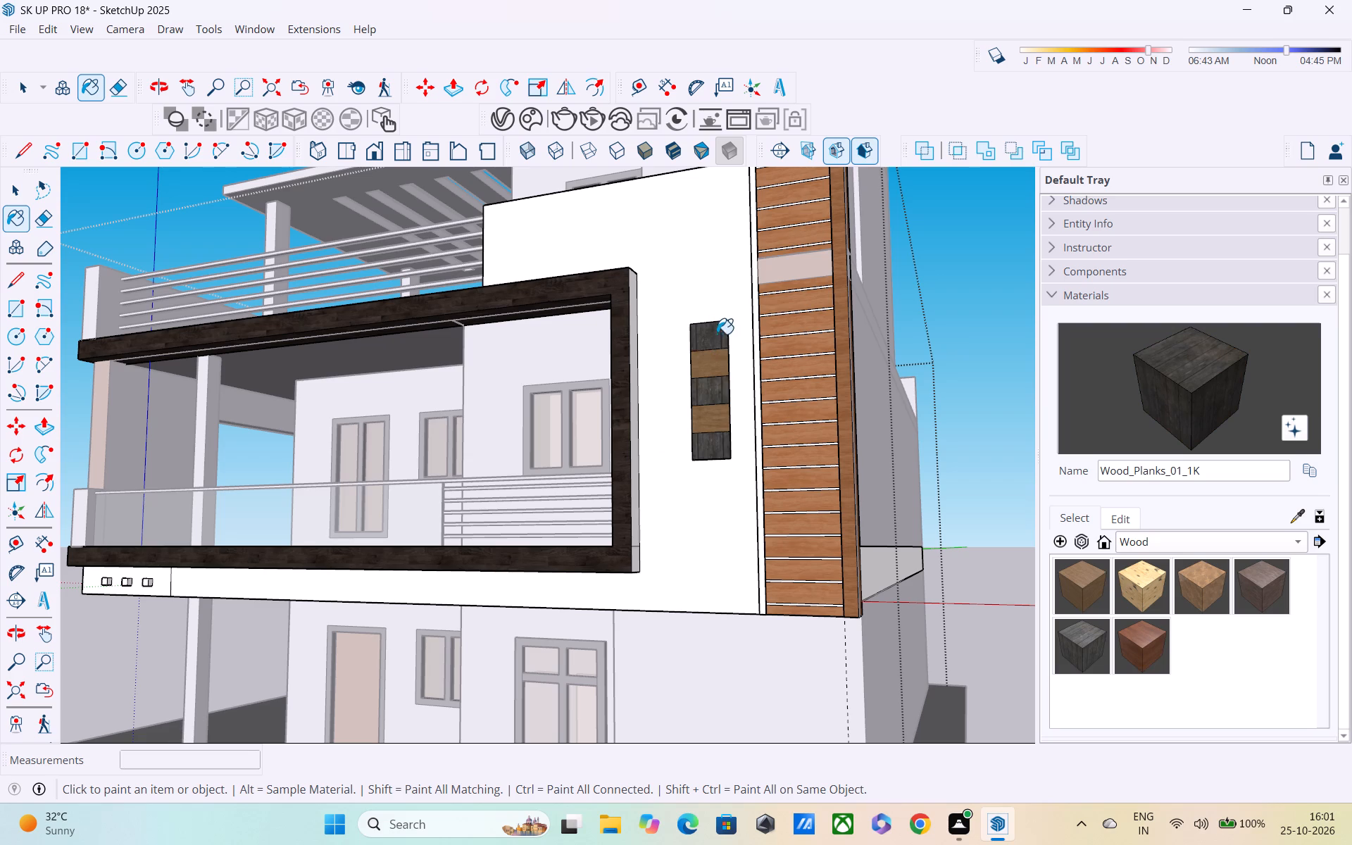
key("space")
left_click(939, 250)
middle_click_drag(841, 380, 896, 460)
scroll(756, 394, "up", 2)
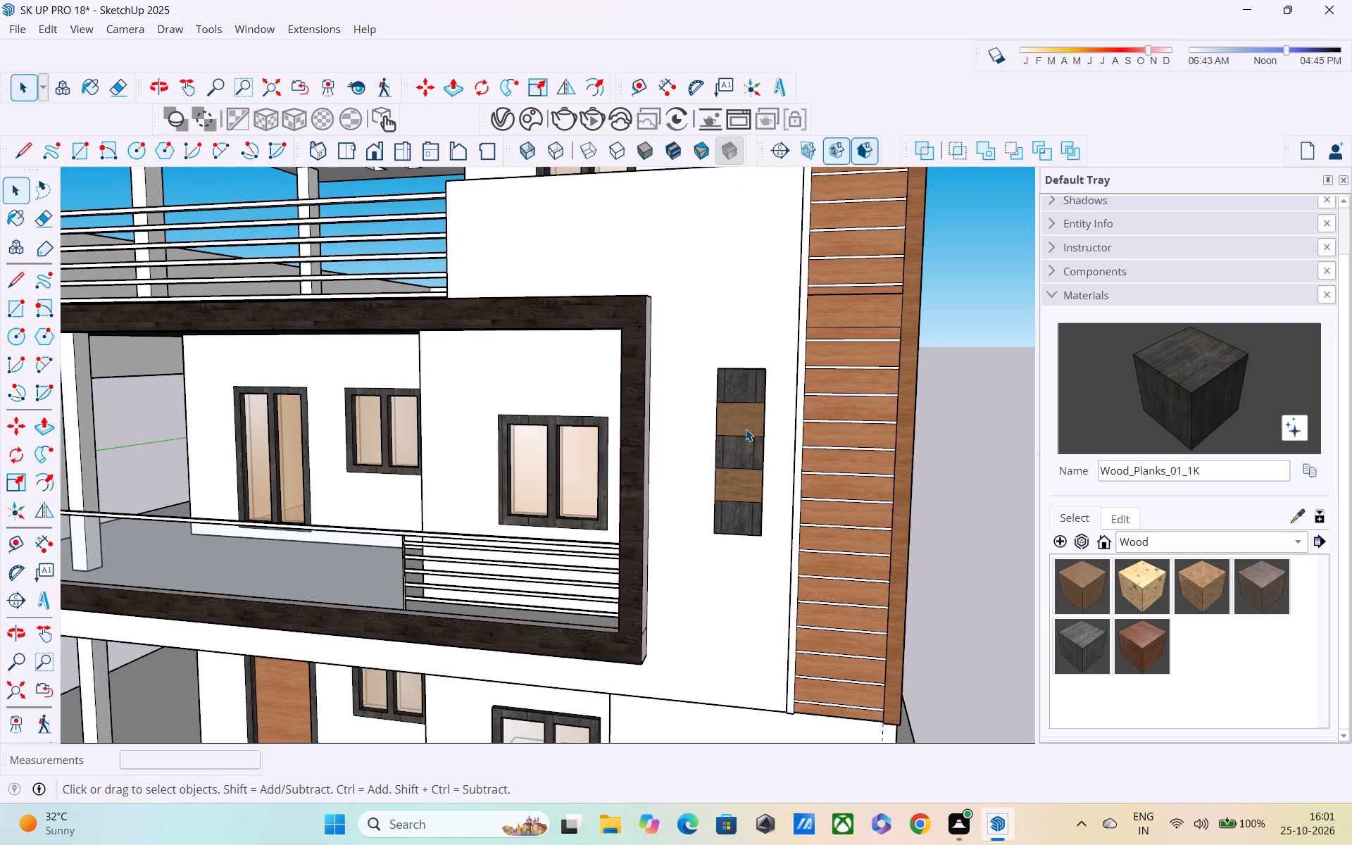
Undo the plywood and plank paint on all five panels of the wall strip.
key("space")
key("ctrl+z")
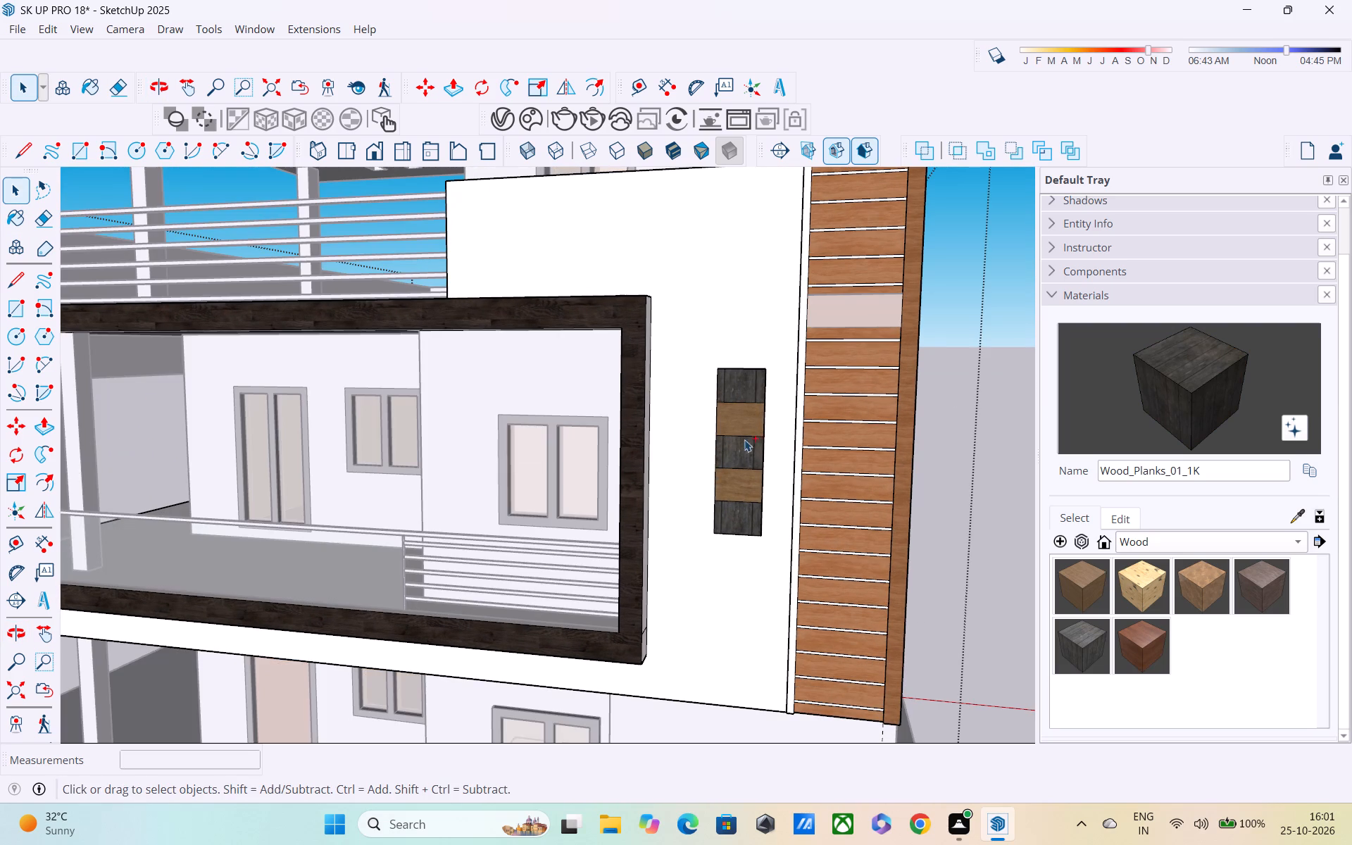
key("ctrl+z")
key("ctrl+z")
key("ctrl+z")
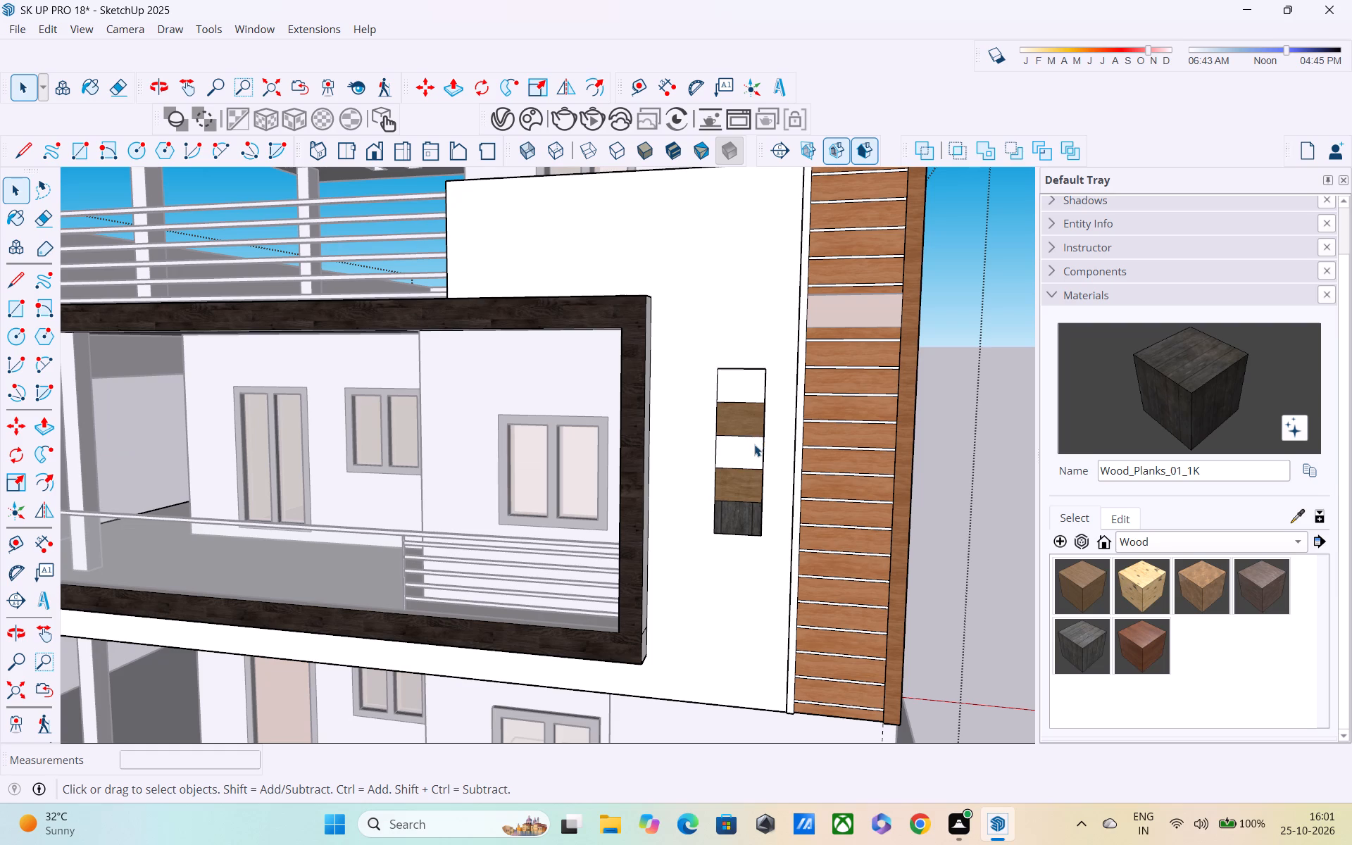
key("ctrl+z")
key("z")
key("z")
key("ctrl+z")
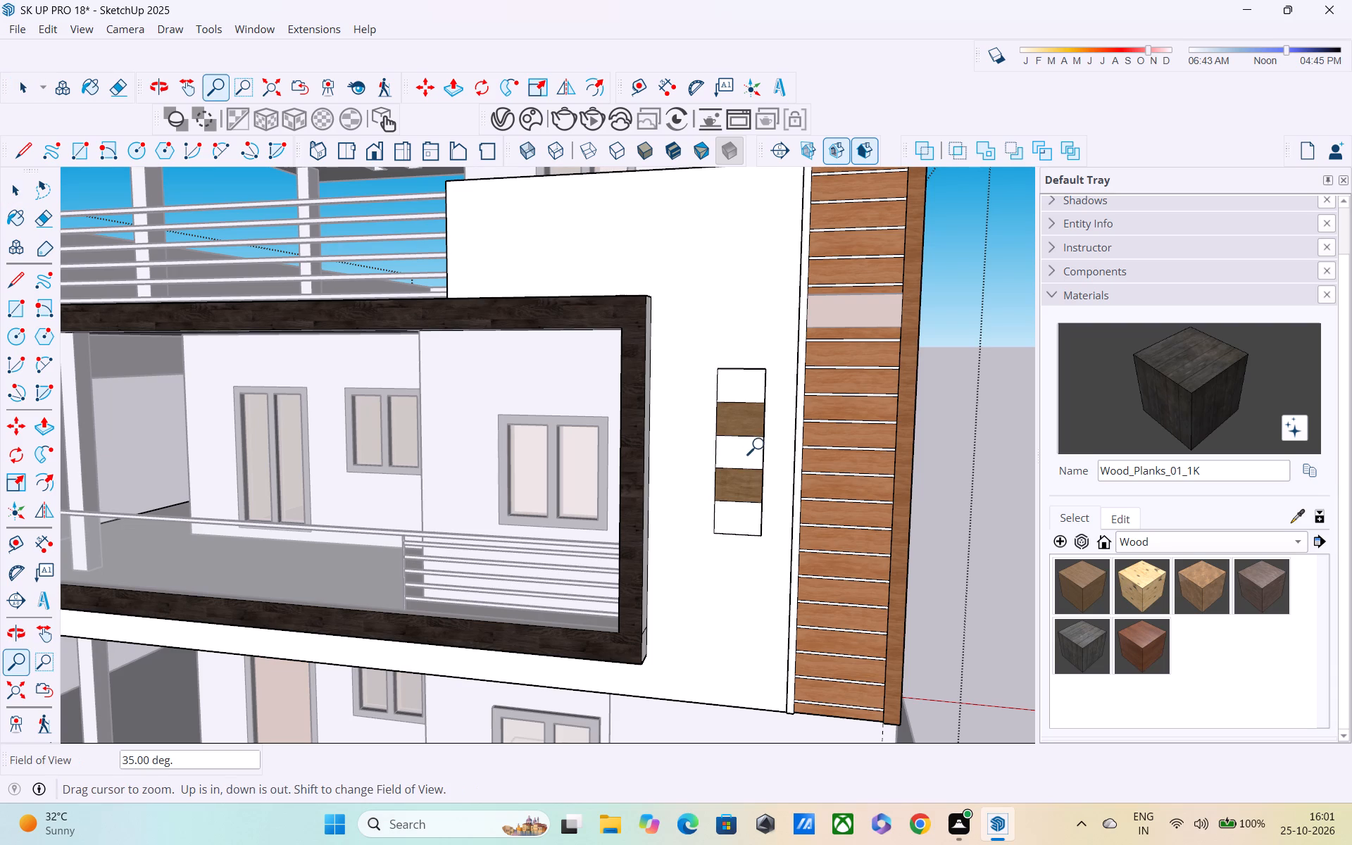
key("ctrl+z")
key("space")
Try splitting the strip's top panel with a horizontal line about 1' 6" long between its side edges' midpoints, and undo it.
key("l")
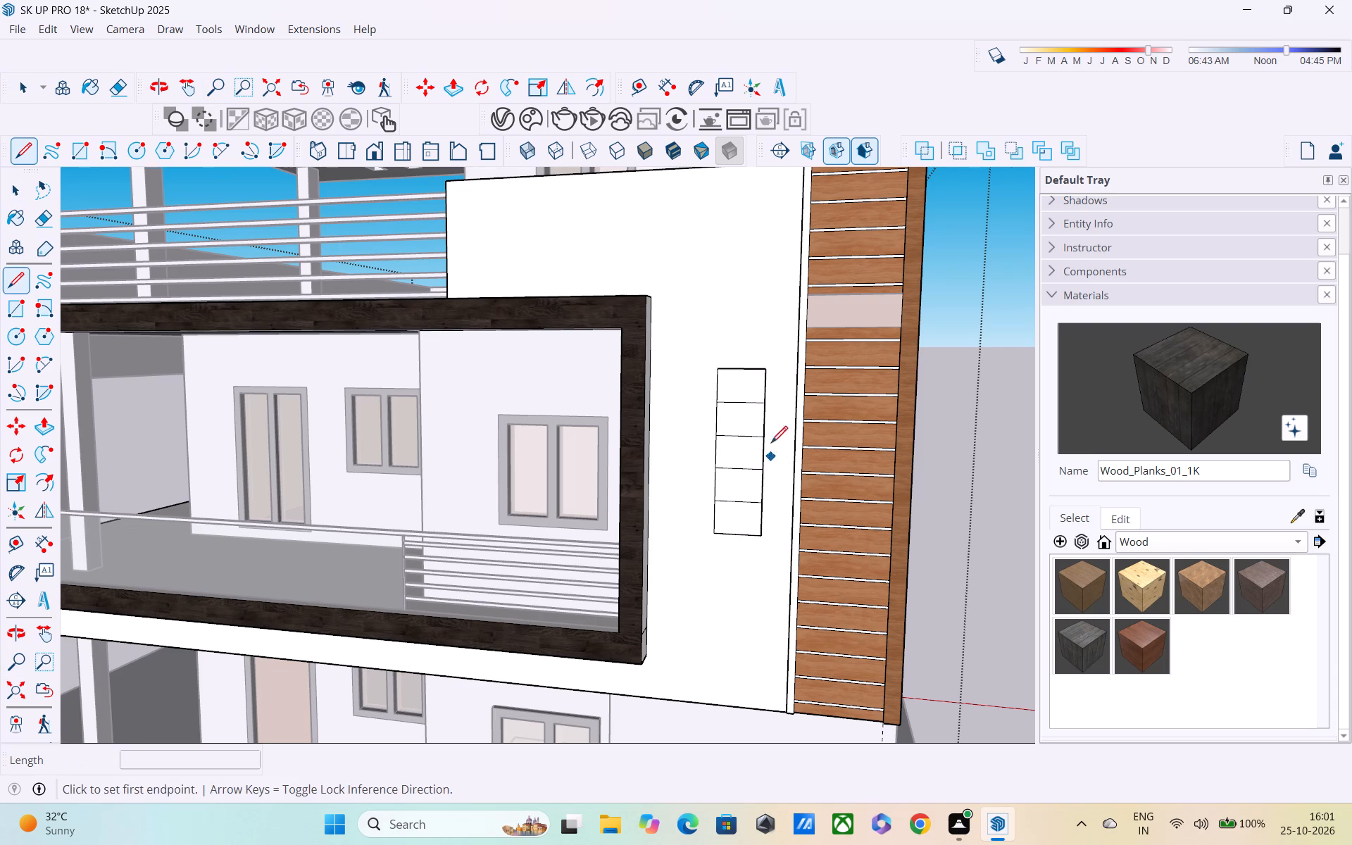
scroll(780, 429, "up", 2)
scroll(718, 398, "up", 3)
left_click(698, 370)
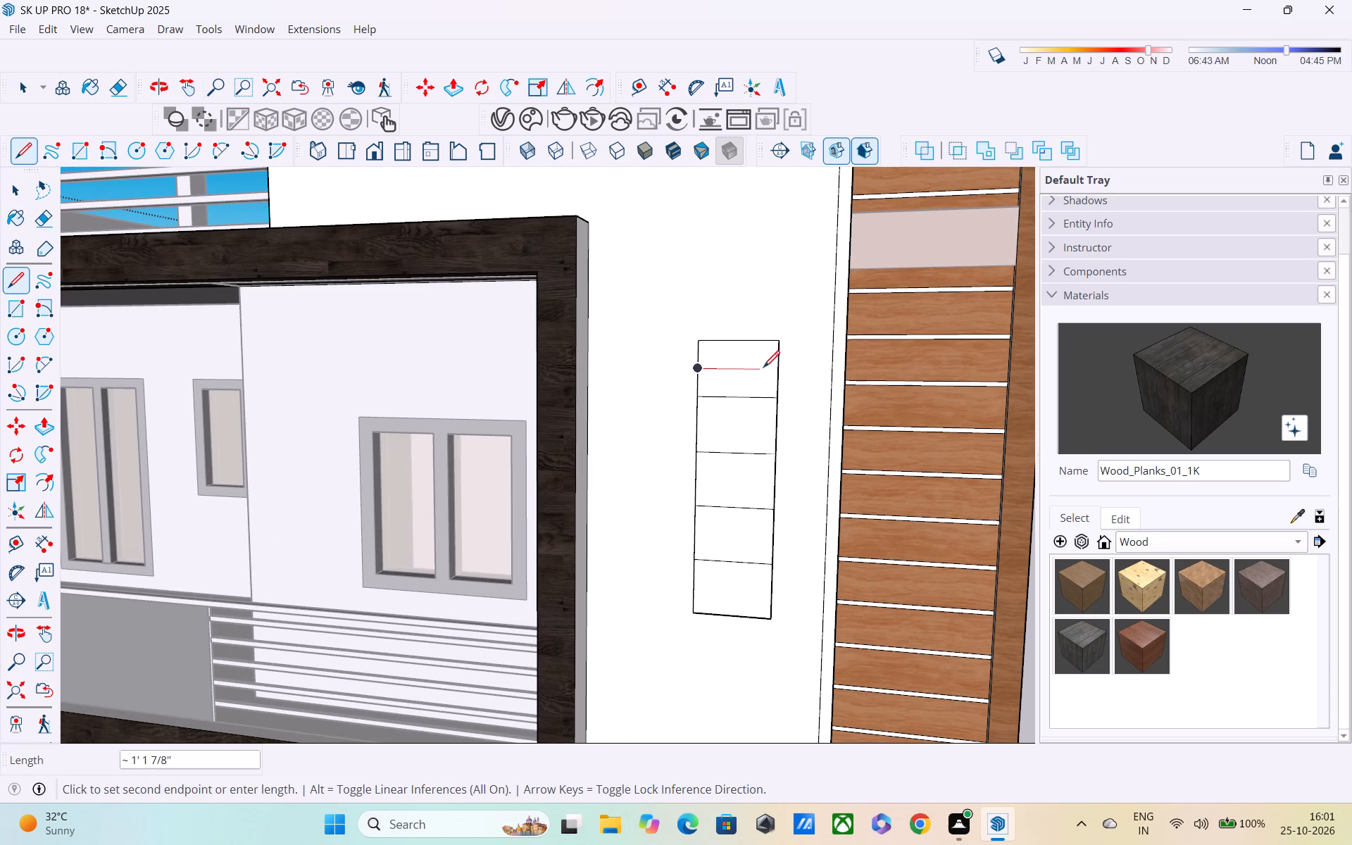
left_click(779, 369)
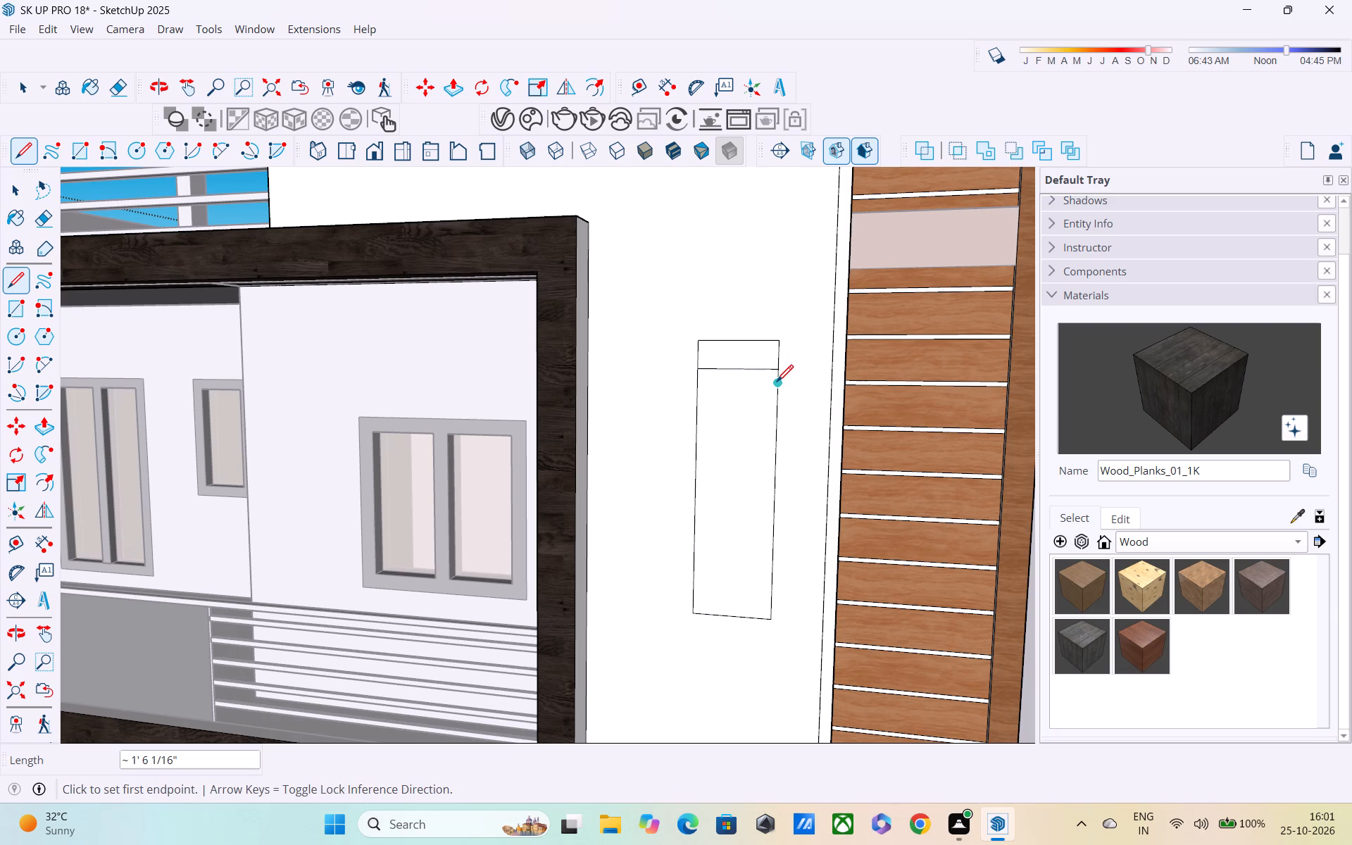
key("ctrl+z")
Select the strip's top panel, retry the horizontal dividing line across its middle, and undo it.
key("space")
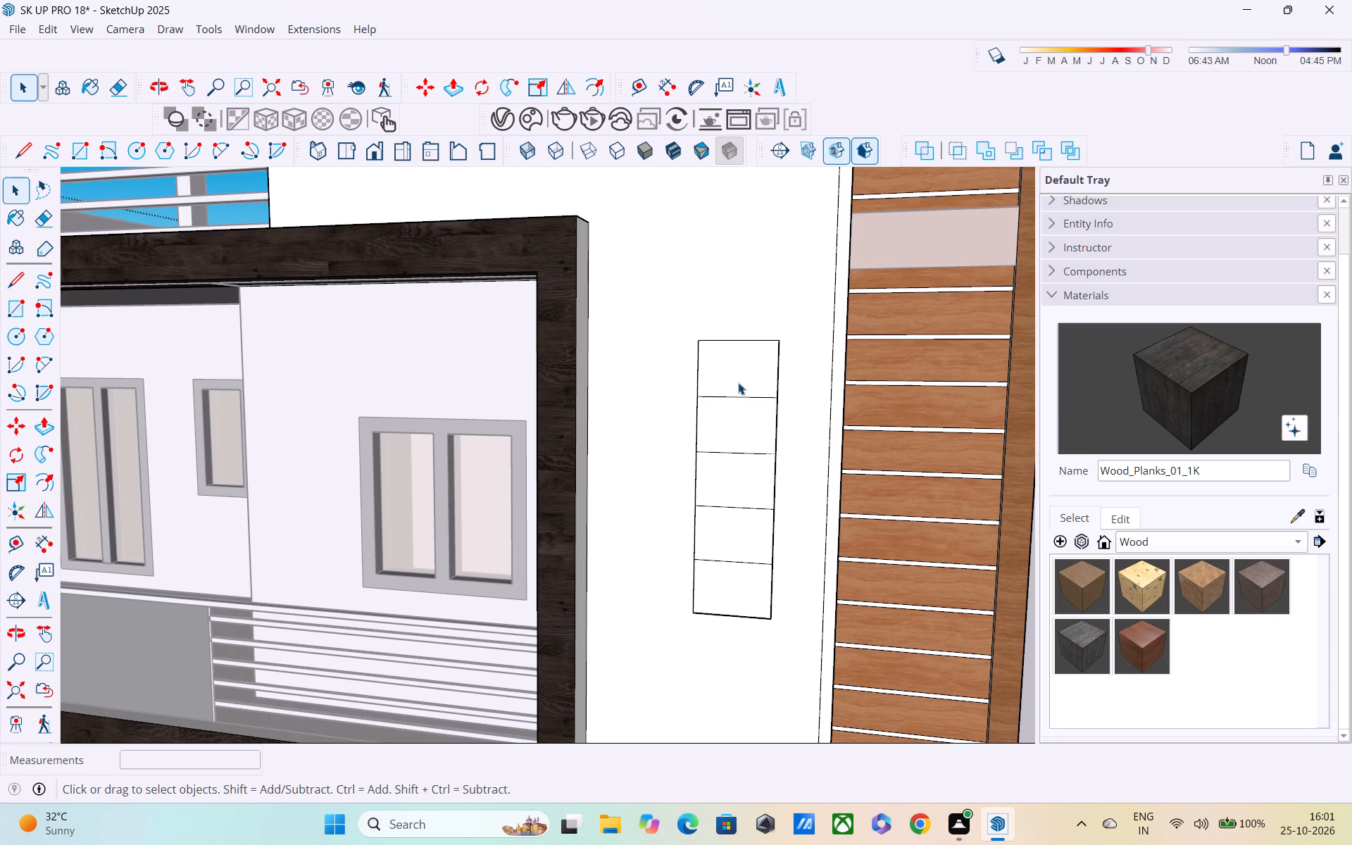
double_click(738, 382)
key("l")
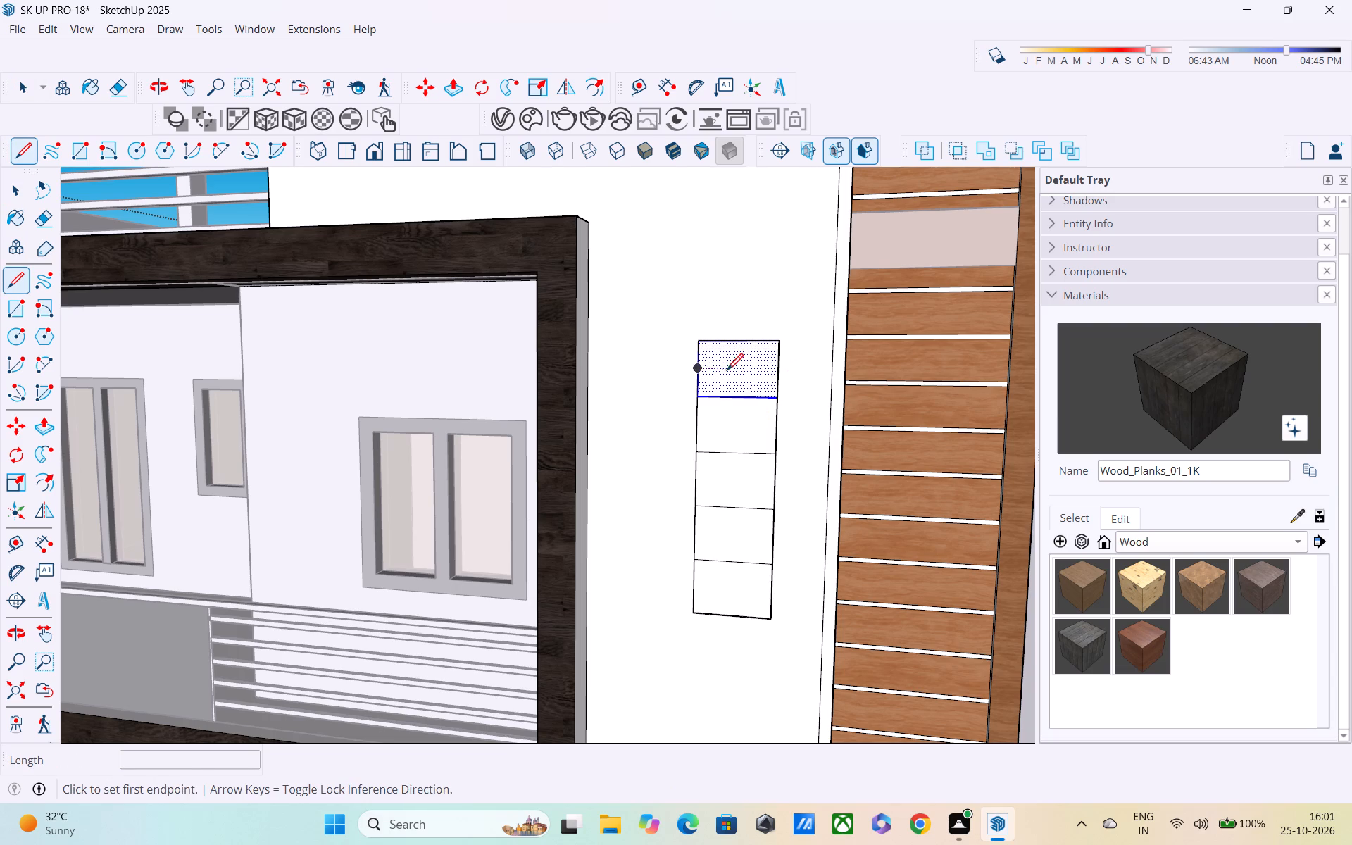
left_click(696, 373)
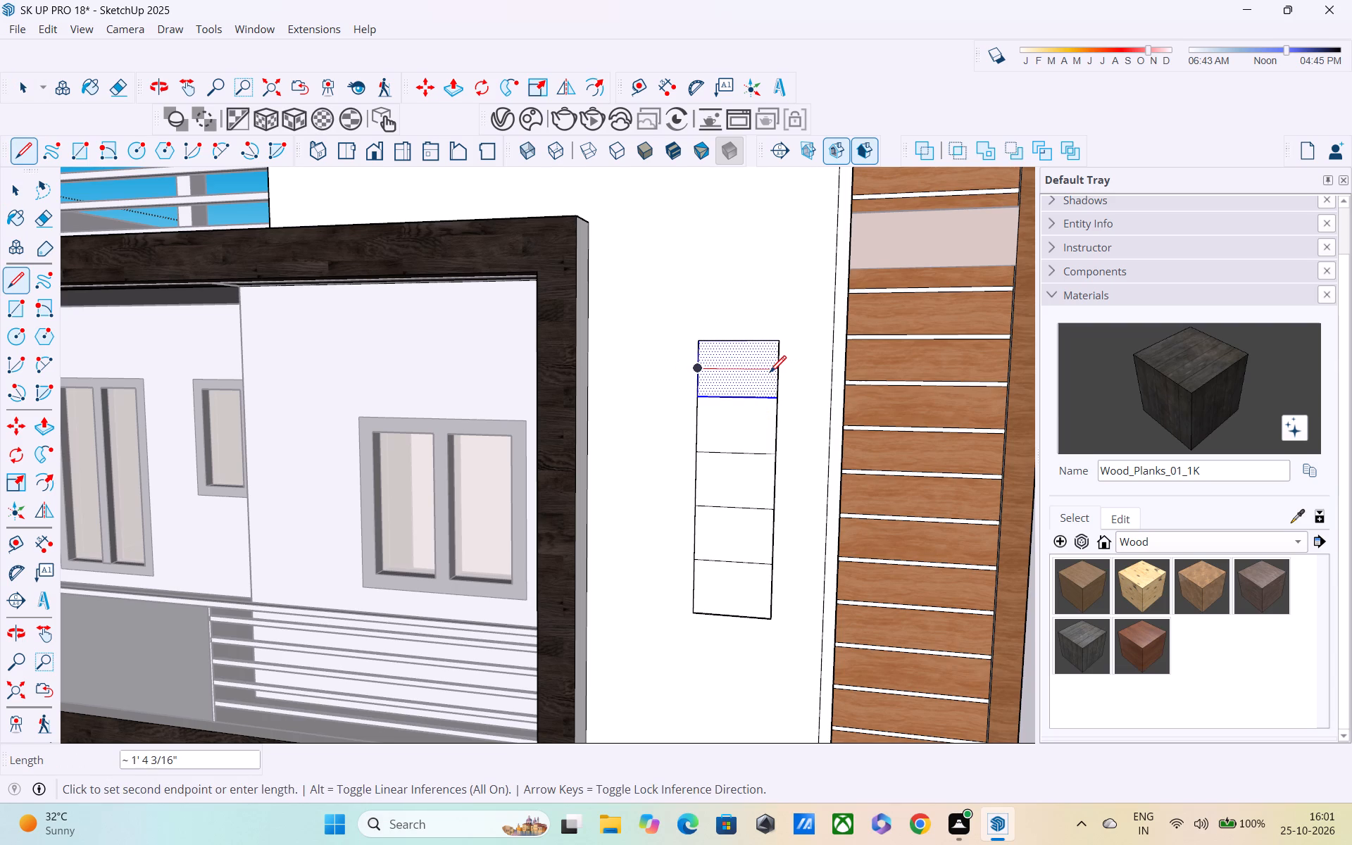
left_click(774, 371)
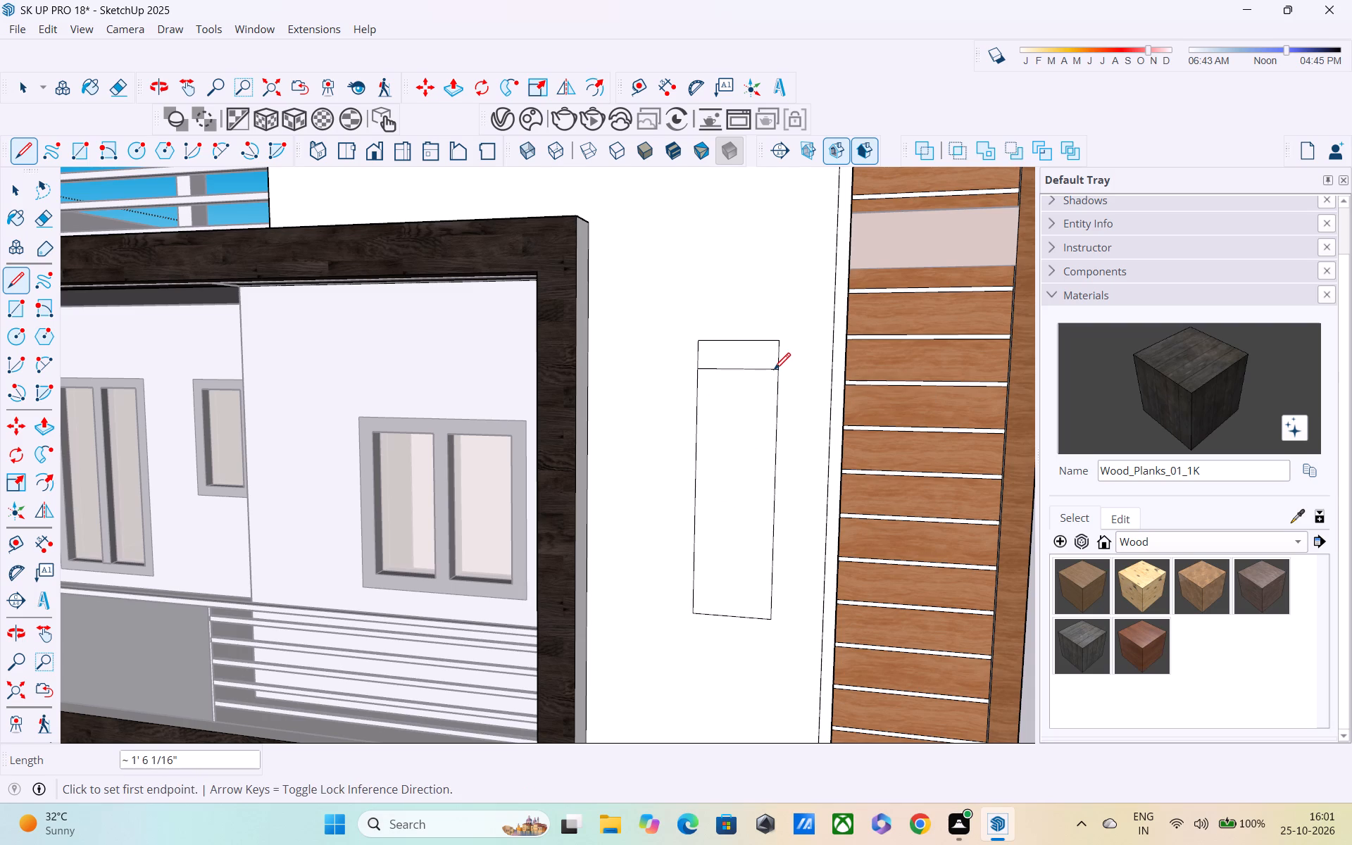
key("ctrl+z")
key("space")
Step out of the wall group and draw a horizontal line across the middle of the strip's top panel, from side edge to side edge.
scroll(791, 472, "up", 1)
middle_click_drag(775, 472, 737, 465)
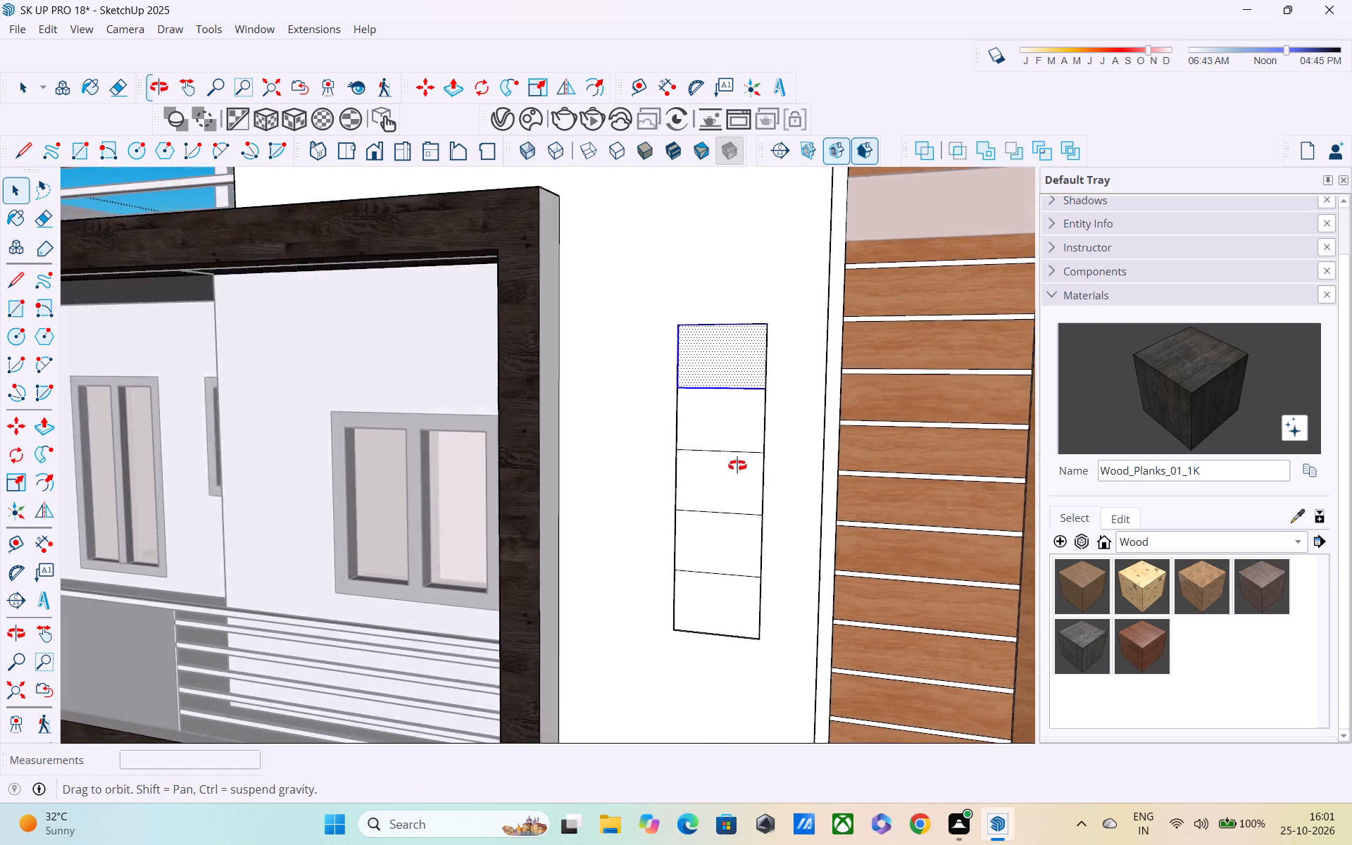
middle_click_drag(737, 465, 561, 462)
scroll(632, 439, "up", 1)
key("ctrl+z")
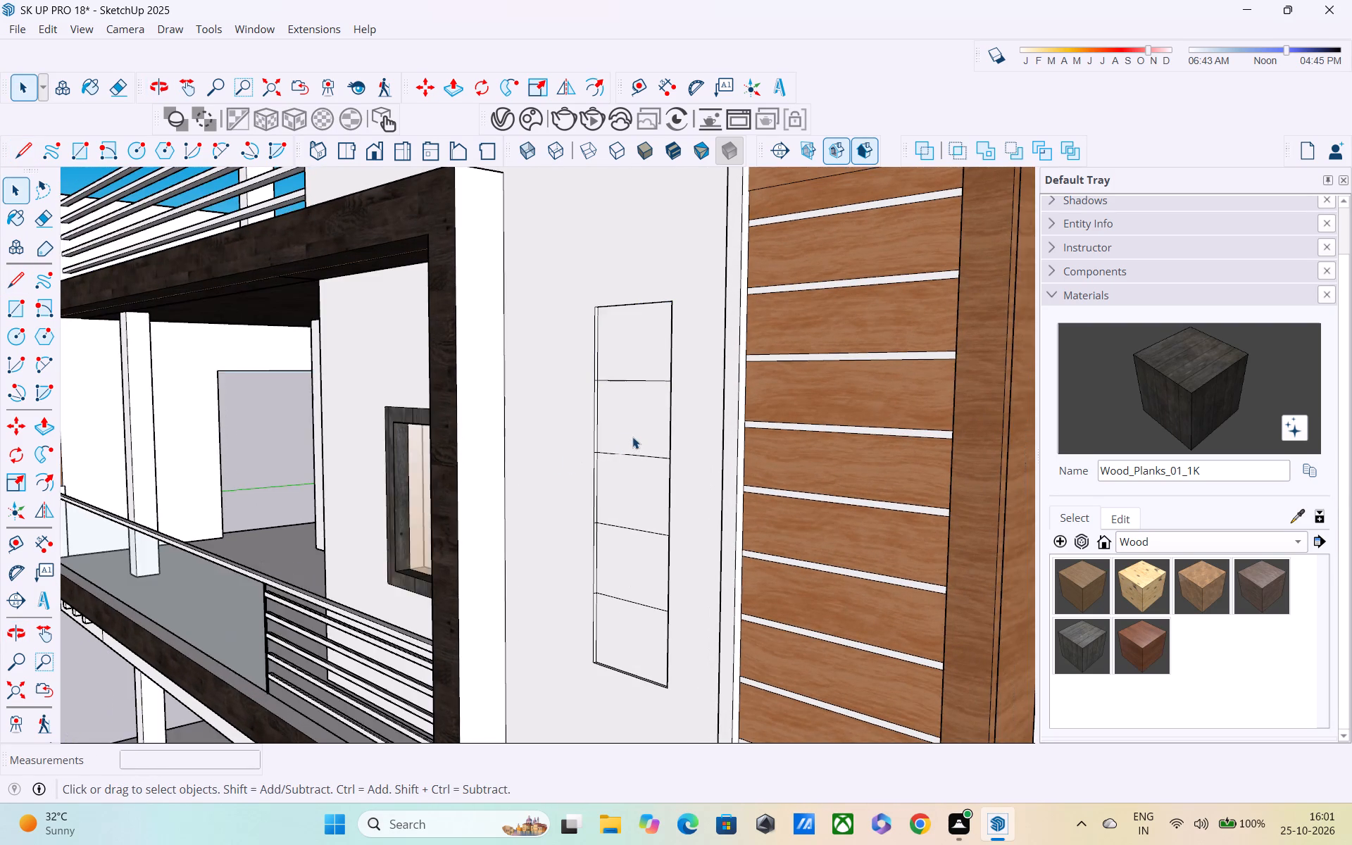
scroll(625, 394, "up", 4)
middle_click_drag(608, 346, 570, 322)
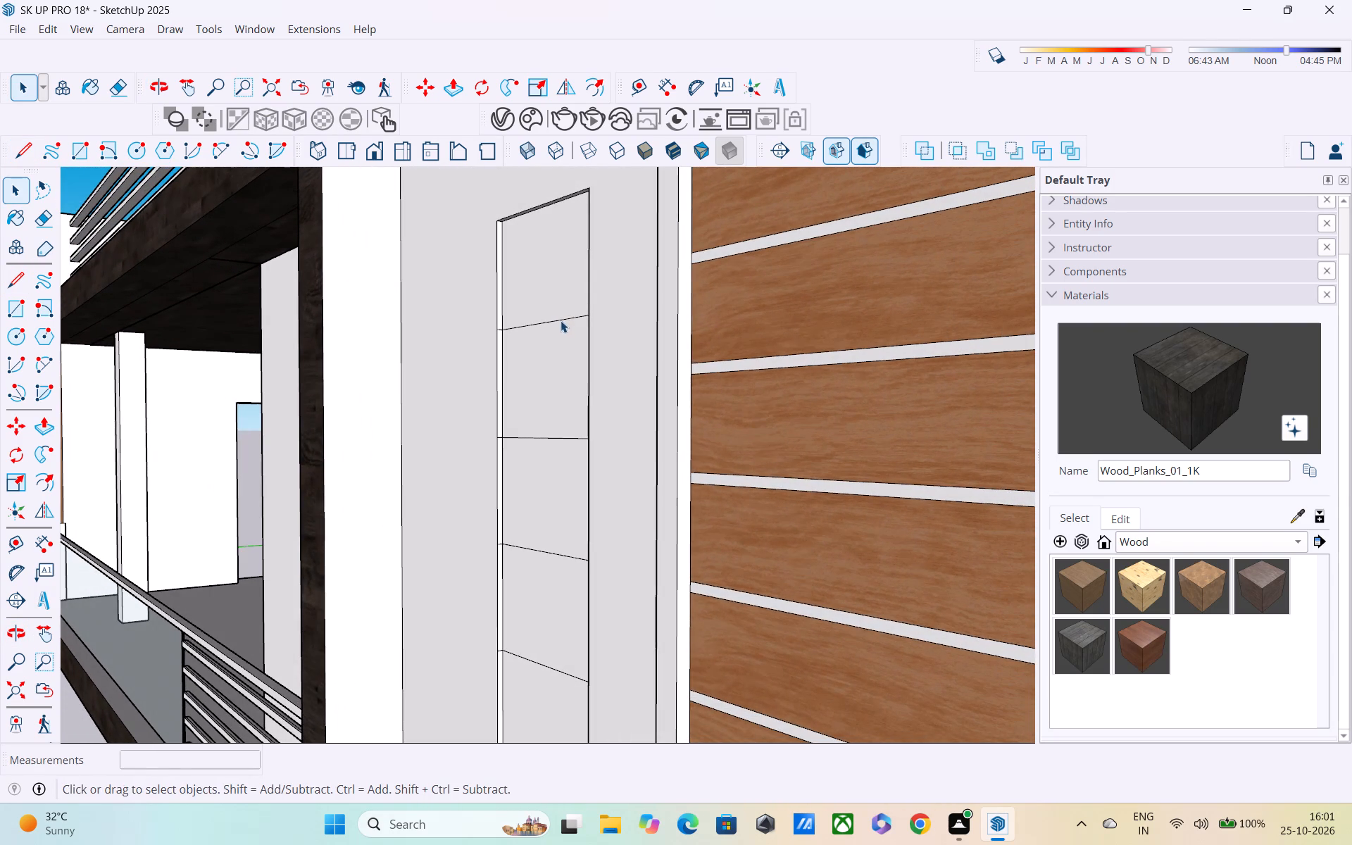
key("l")
scroll(528, 291, "up", 3)
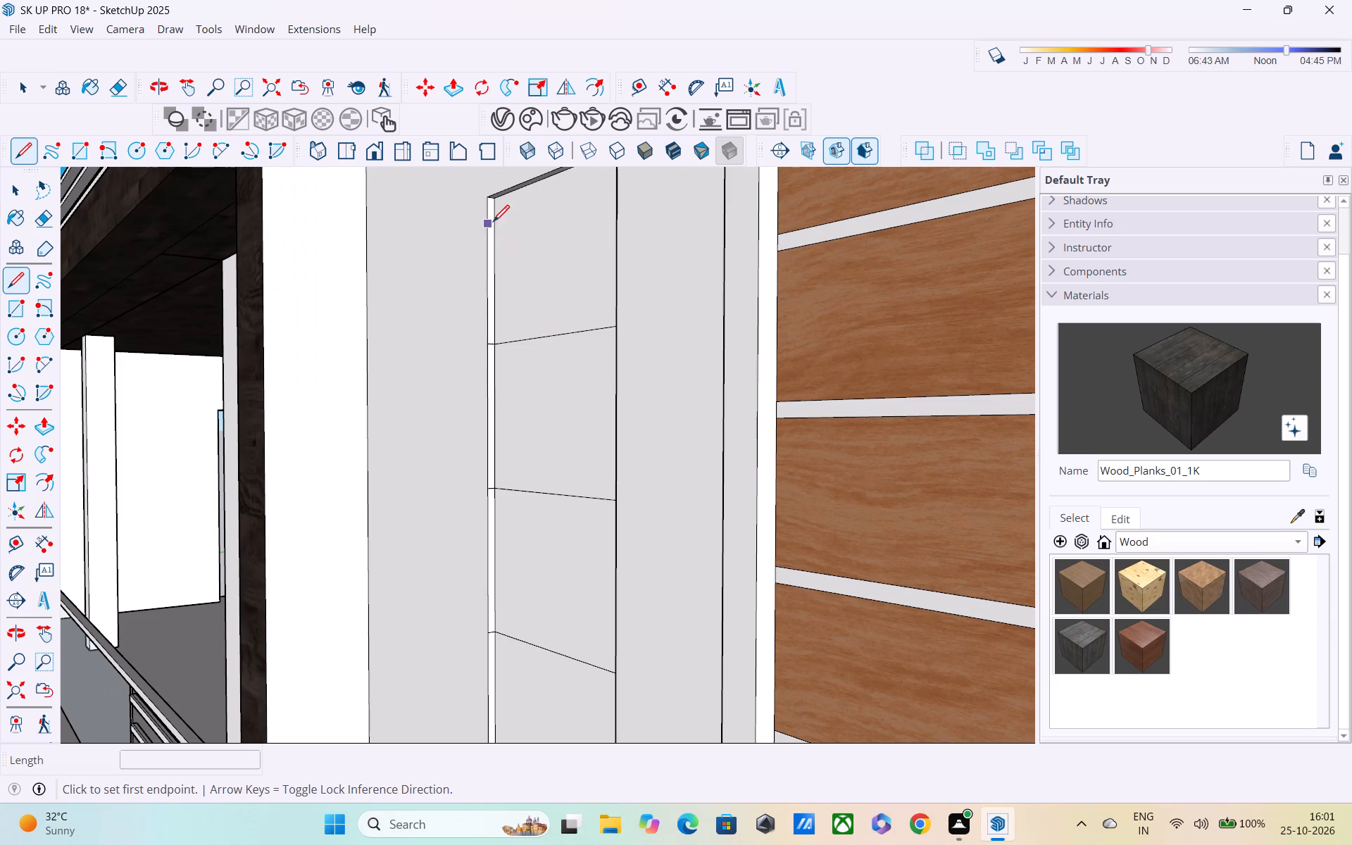
left_click(494, 267)
middle_click_drag(570, 275, 779, 327)
middle_click_drag(496, 271, 597, 300)
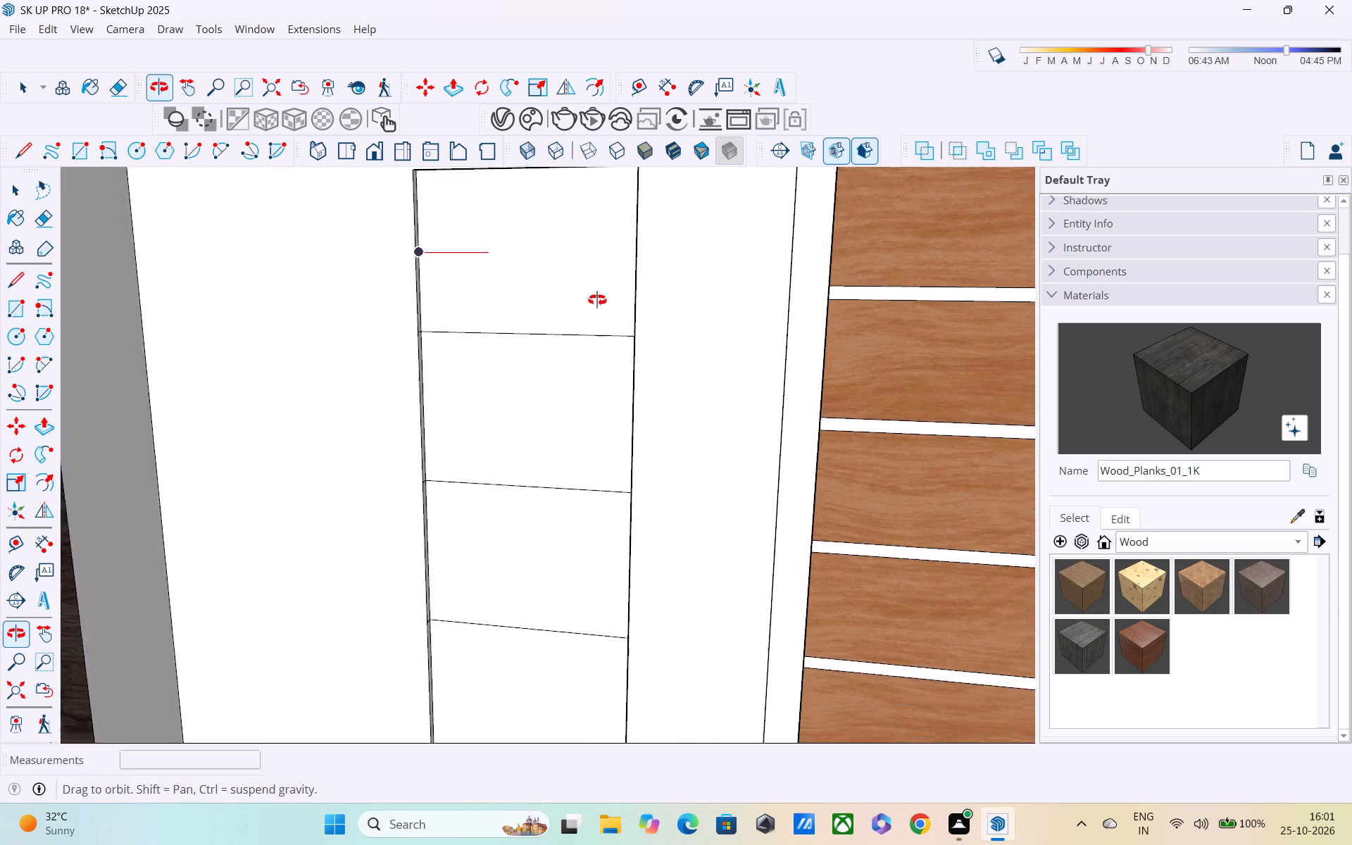
middle_click_drag(597, 300, 825, 270)
scroll(638, 267, "up", 3)
scroll(543, 275, "up", 3)
middle_click_drag(582, 255, 677, 284)
scroll(558, 264, "up", 2)
left_click(571, 258)
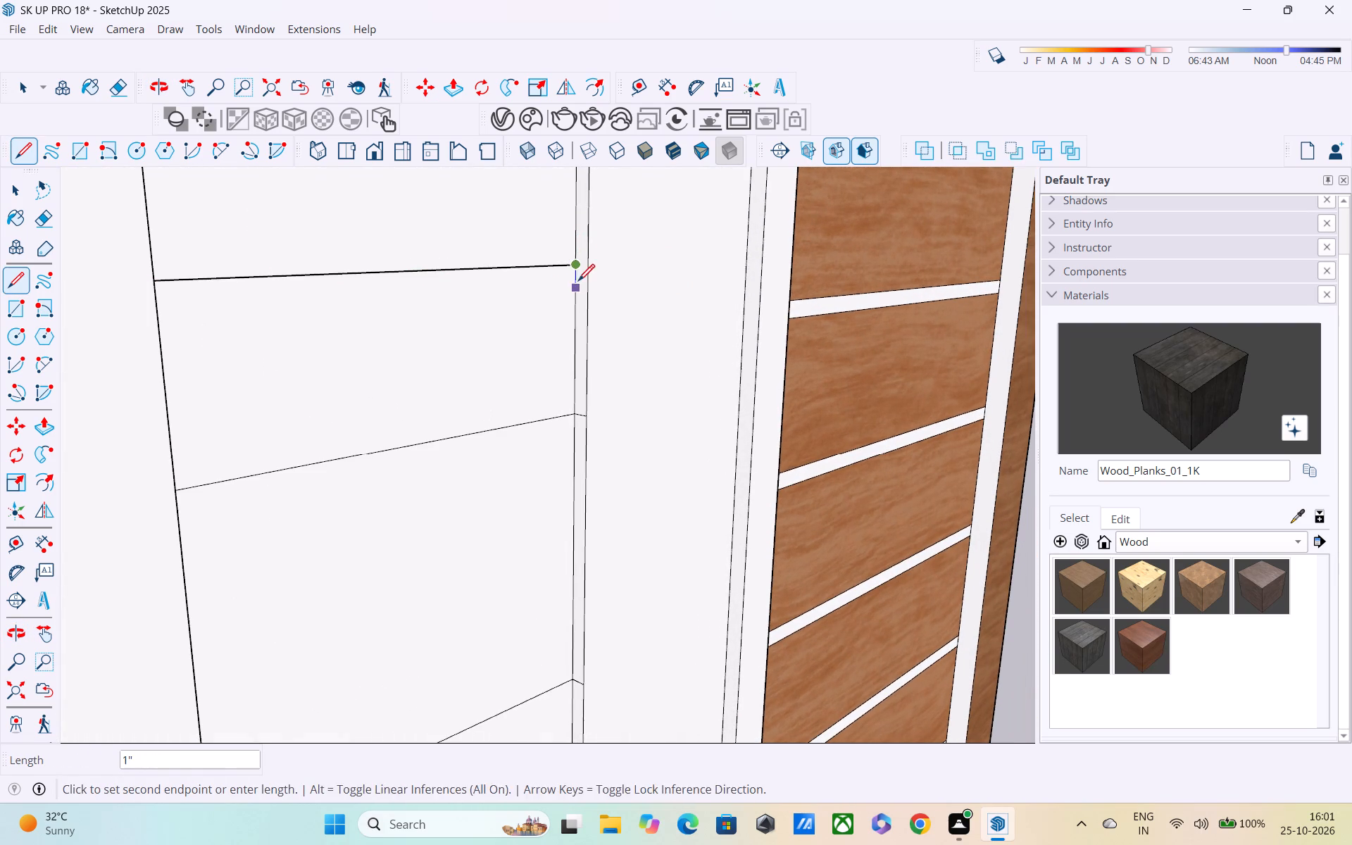
middle_click_drag(569, 285, 380, 296)
scroll(361, 293, "down", 4)
middle_click_drag(518, 298, 491, 248)
scroll(483, 234, "up", 1)
scroll(480, 230, "down", 3)
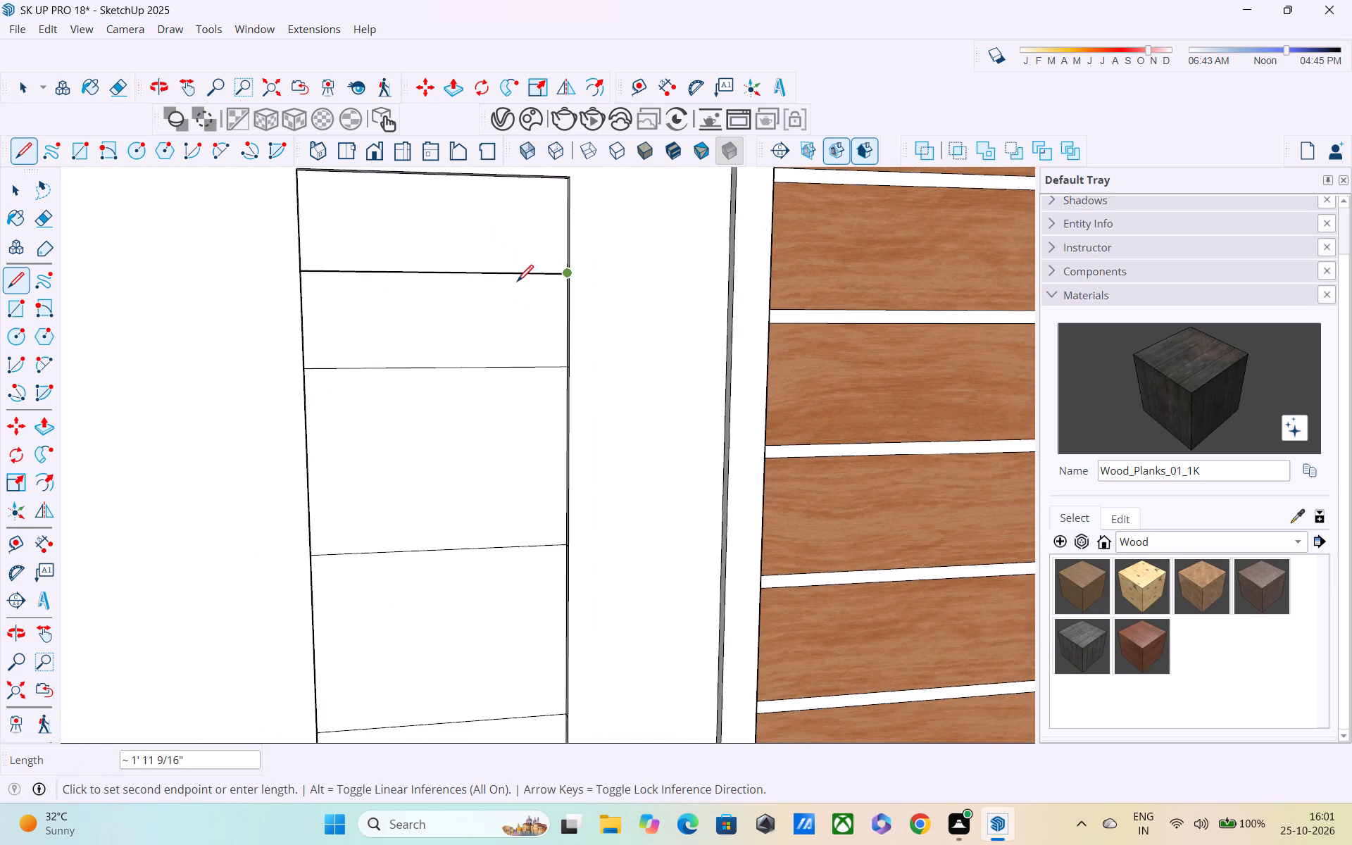
scroll(517, 283, "down", 1)
key("space")
middle_click_drag(565, 330, 247, 328)
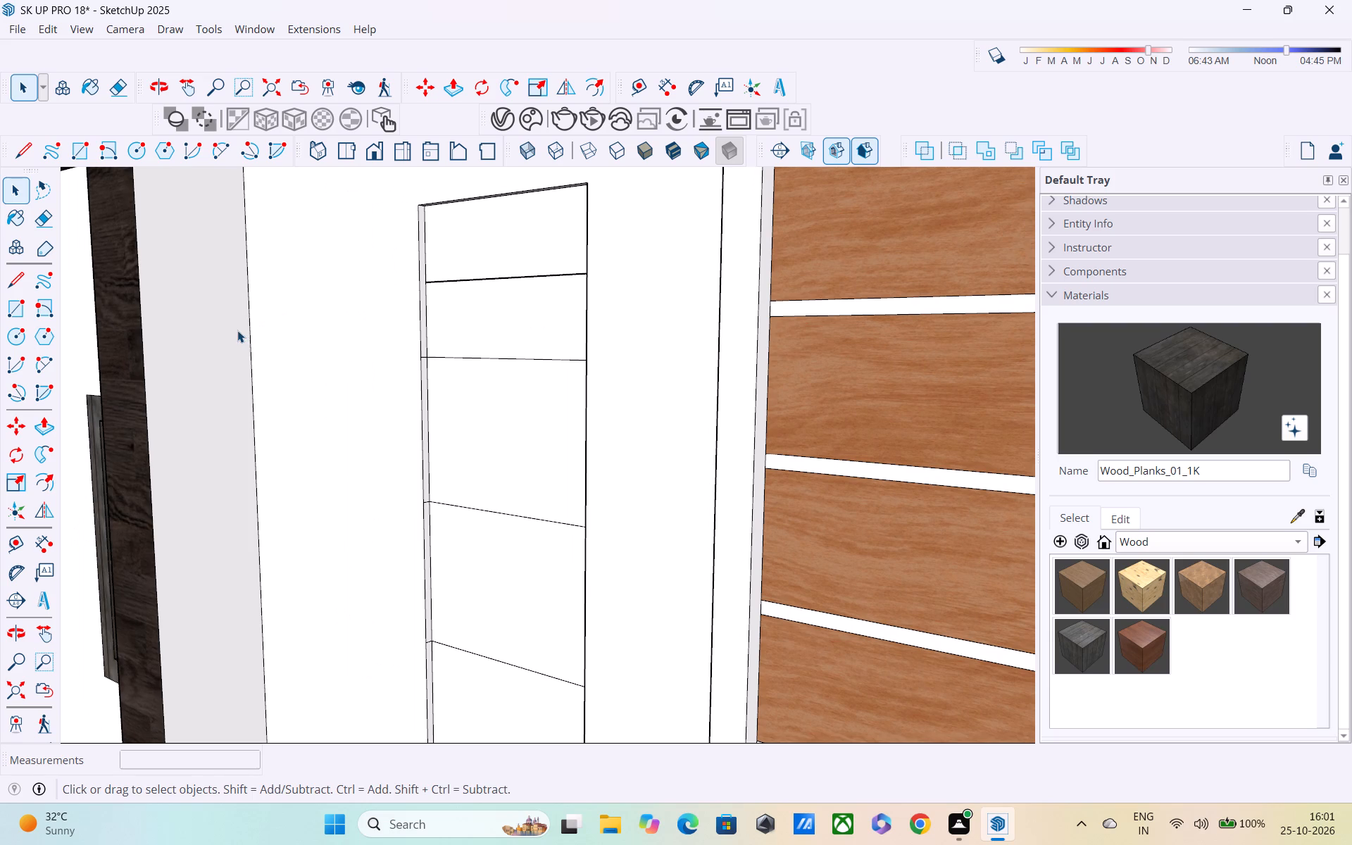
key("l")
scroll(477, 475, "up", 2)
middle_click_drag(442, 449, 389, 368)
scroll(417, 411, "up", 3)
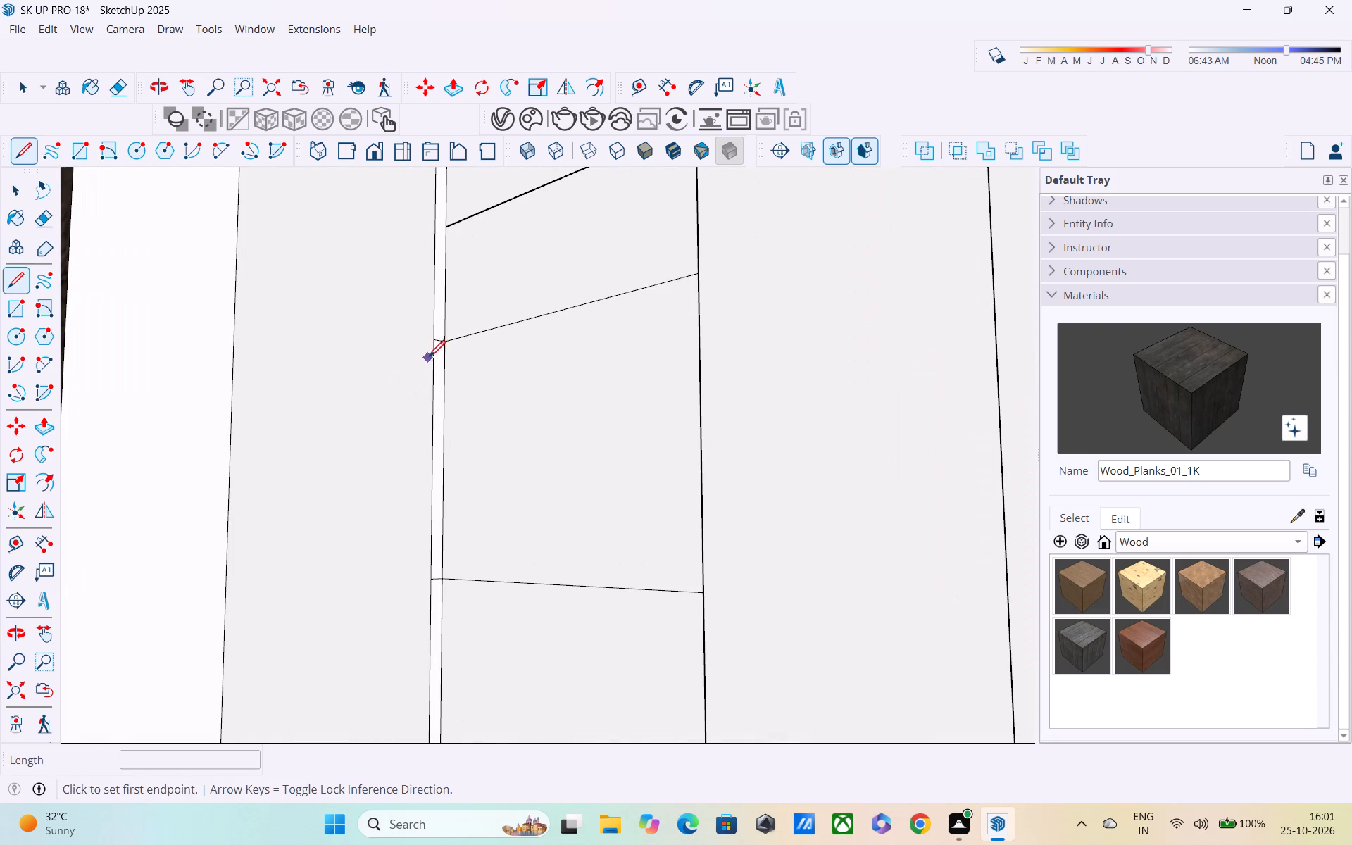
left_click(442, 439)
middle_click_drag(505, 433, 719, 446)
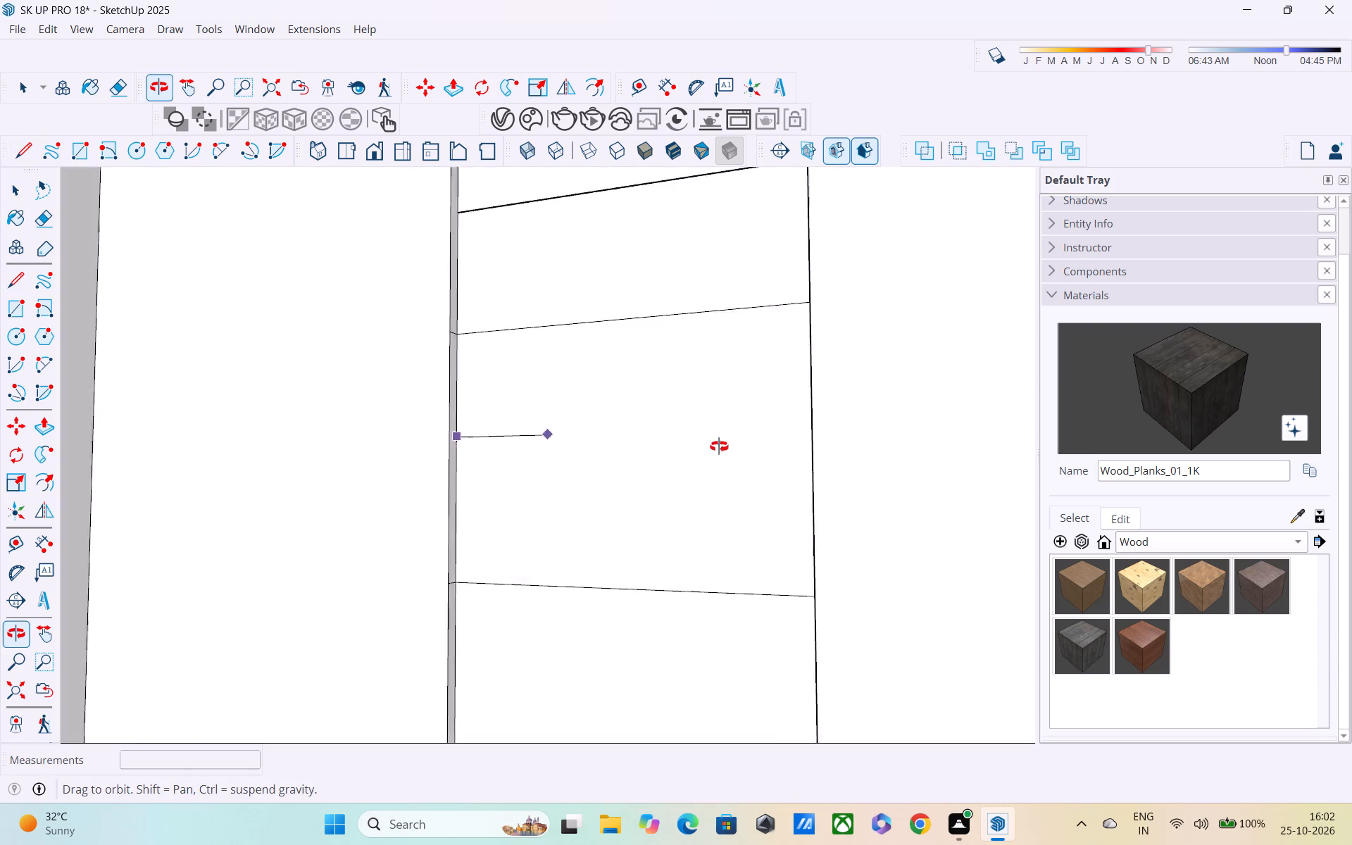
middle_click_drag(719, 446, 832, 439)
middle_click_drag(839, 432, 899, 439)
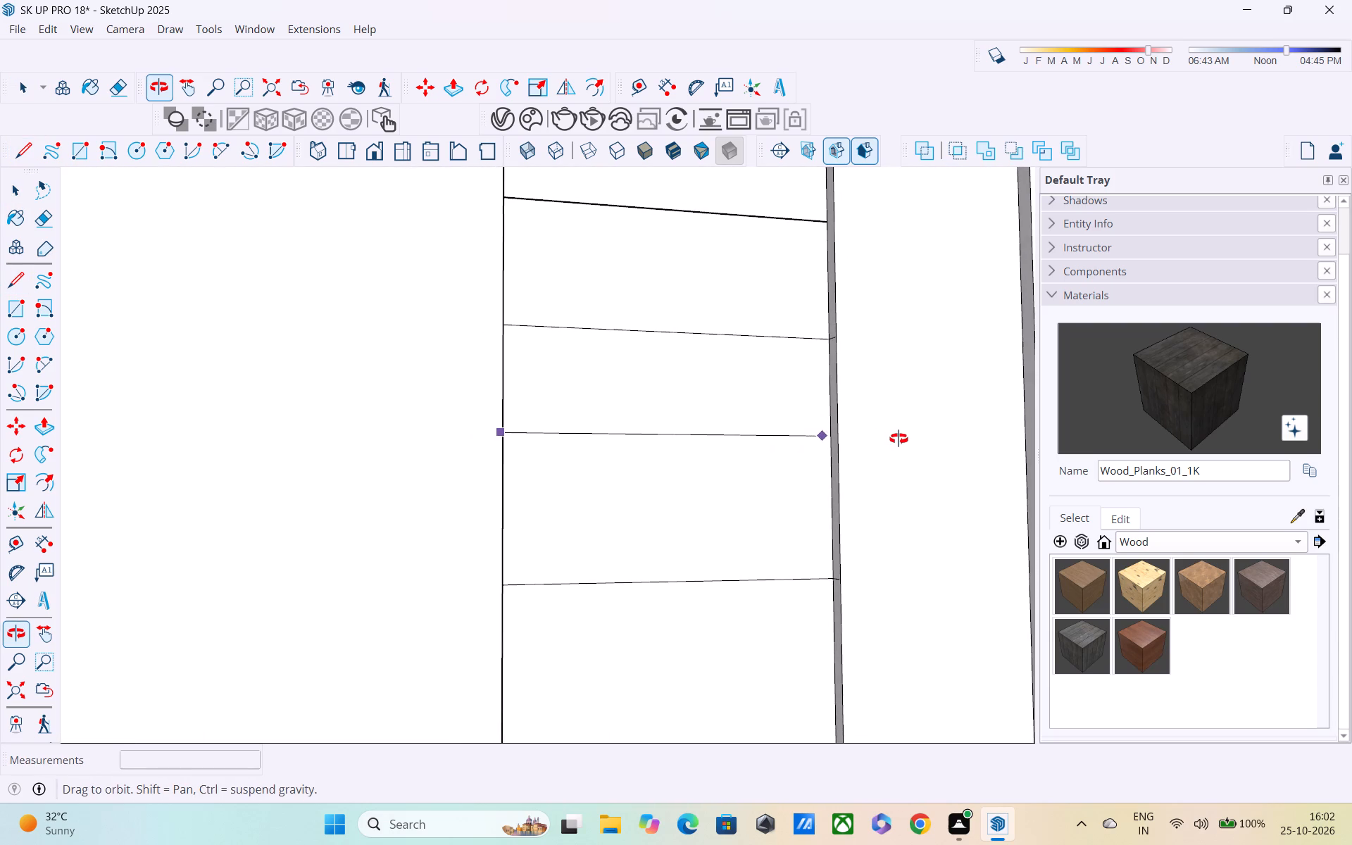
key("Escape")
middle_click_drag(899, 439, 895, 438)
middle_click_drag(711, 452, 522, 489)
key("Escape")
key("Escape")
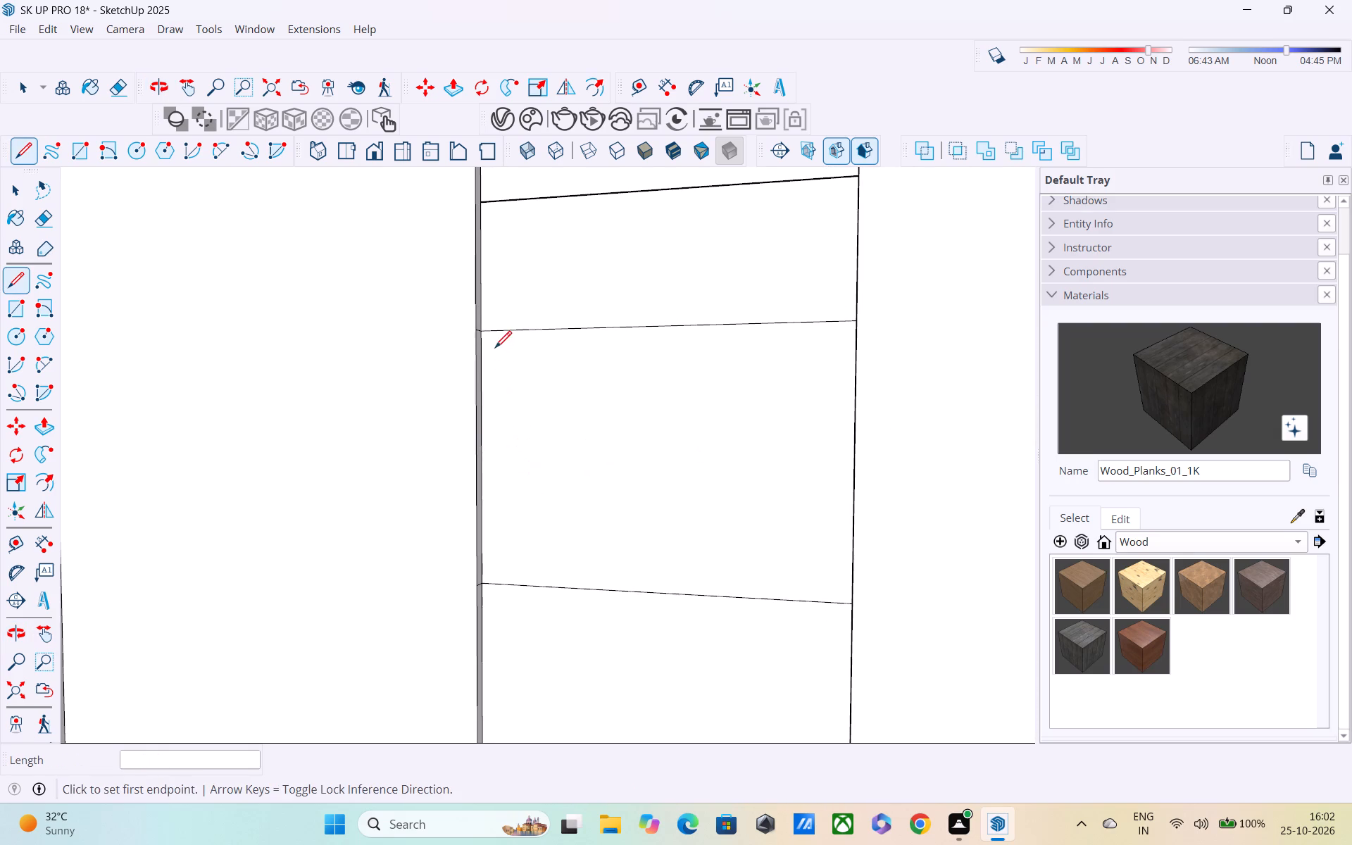
Draw a horizontal line about 1' 6" long across the middle of the strip's second panel from the top, from side edge to side edge.
middle_click_drag(482, 334, 276, 381)
scroll(276, 381, "down", 1)
scroll(517, 366, "up", 4)
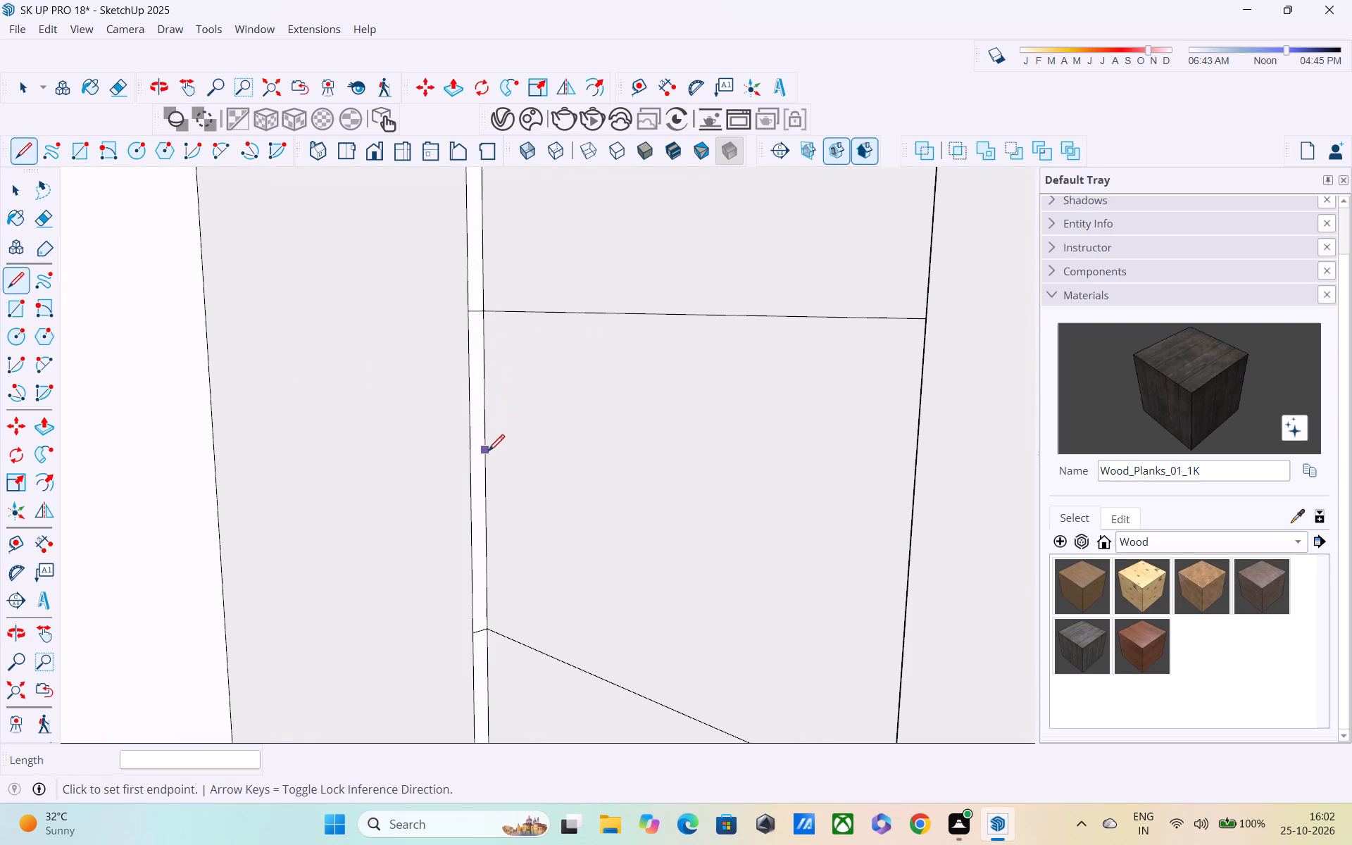
left_click(486, 475)
middle_click_drag(567, 475, 854, 456)
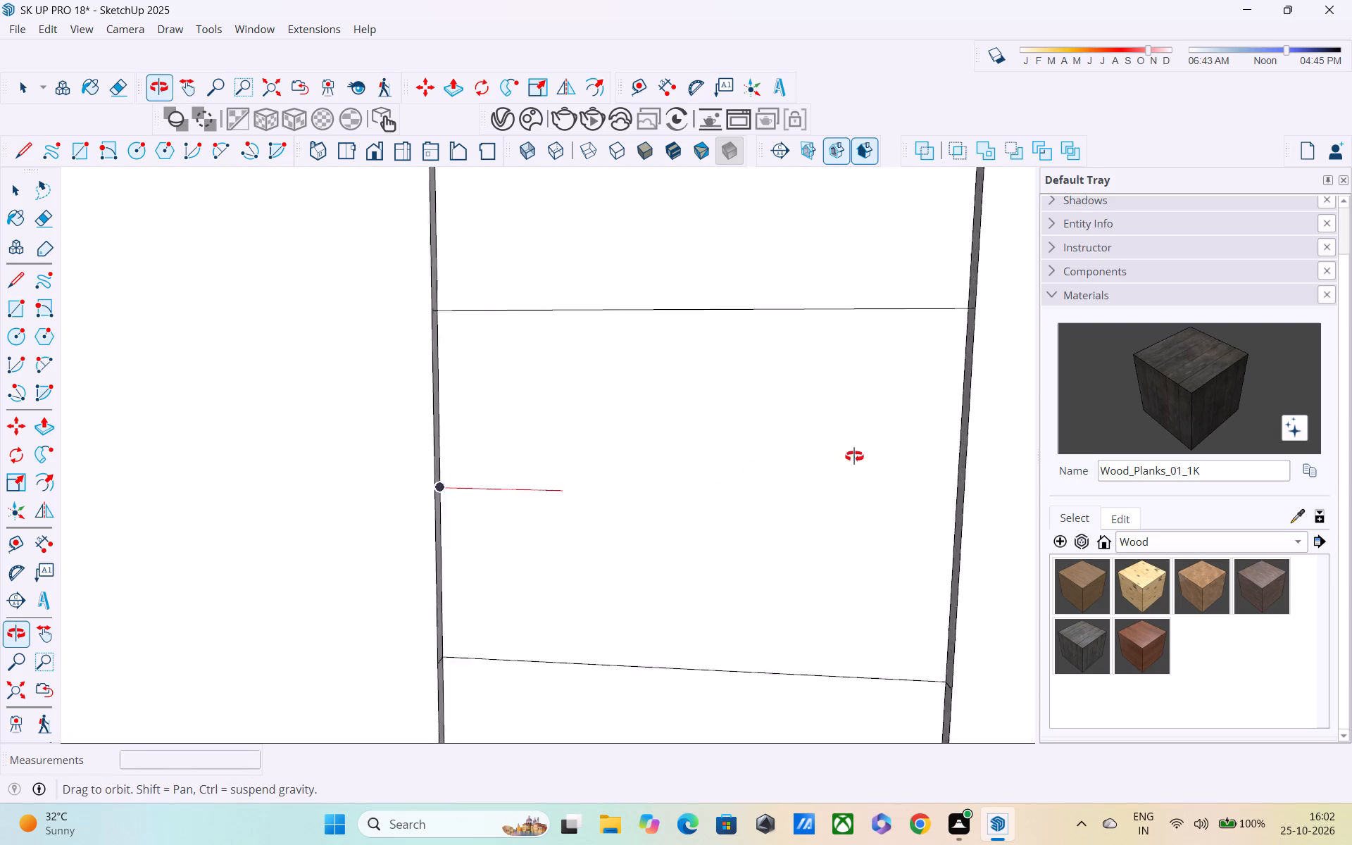
middle_click_drag(854, 456, 935, 430)
middle_click_drag(907, 482, 1030, 469)
scroll(904, 496, "up", 3)
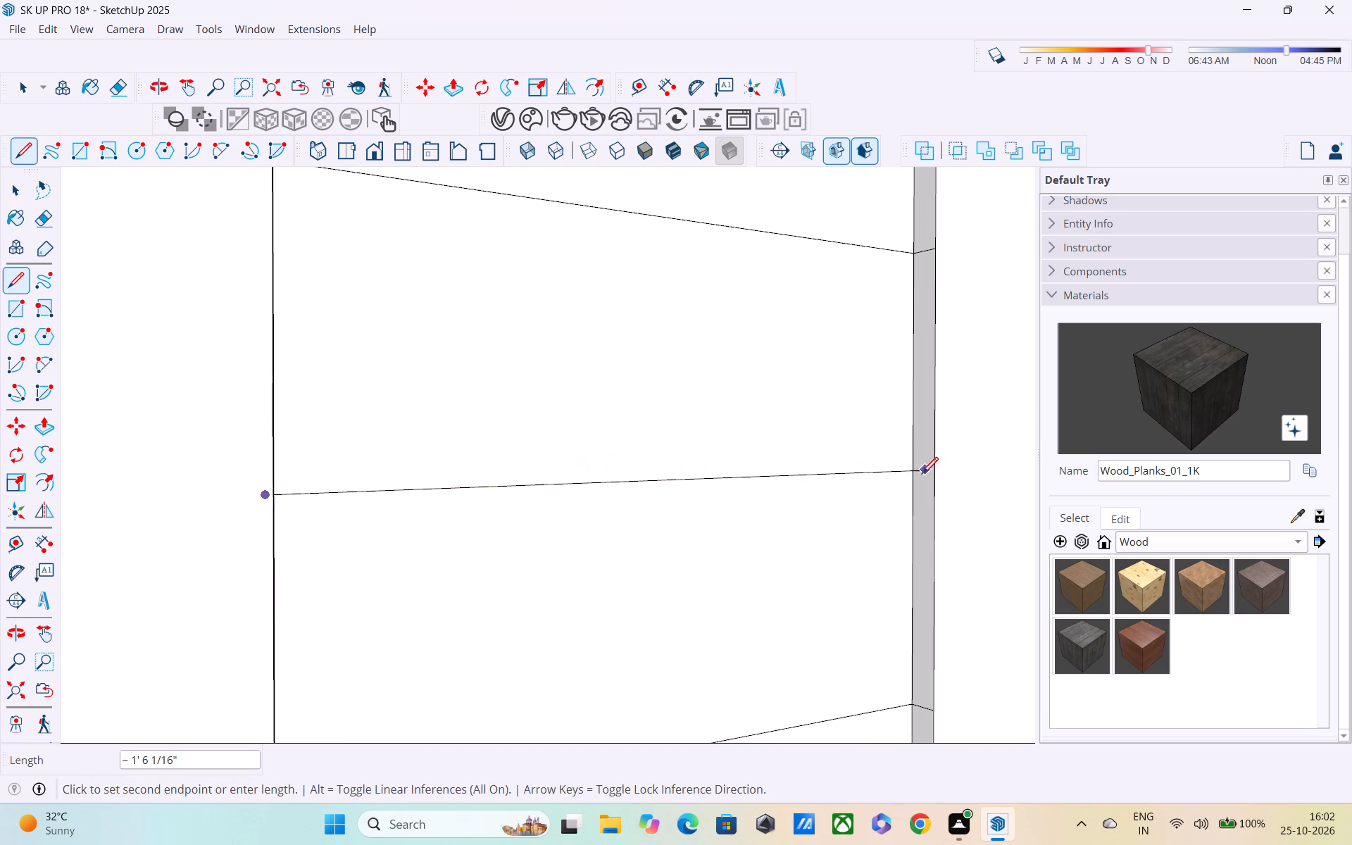
left_click(912, 482)
middle_click_drag(866, 511, 349, 520)
scroll(351, 518, "down", 2)
middle_click_drag(354, 518, 315, 397, "shift")
key("Escape")
Draw a horizontal line about 1' 6" long across the middle of the strip's third panel, between its side edges.
middle_click_drag(390, 461, 354, 354, "shift")
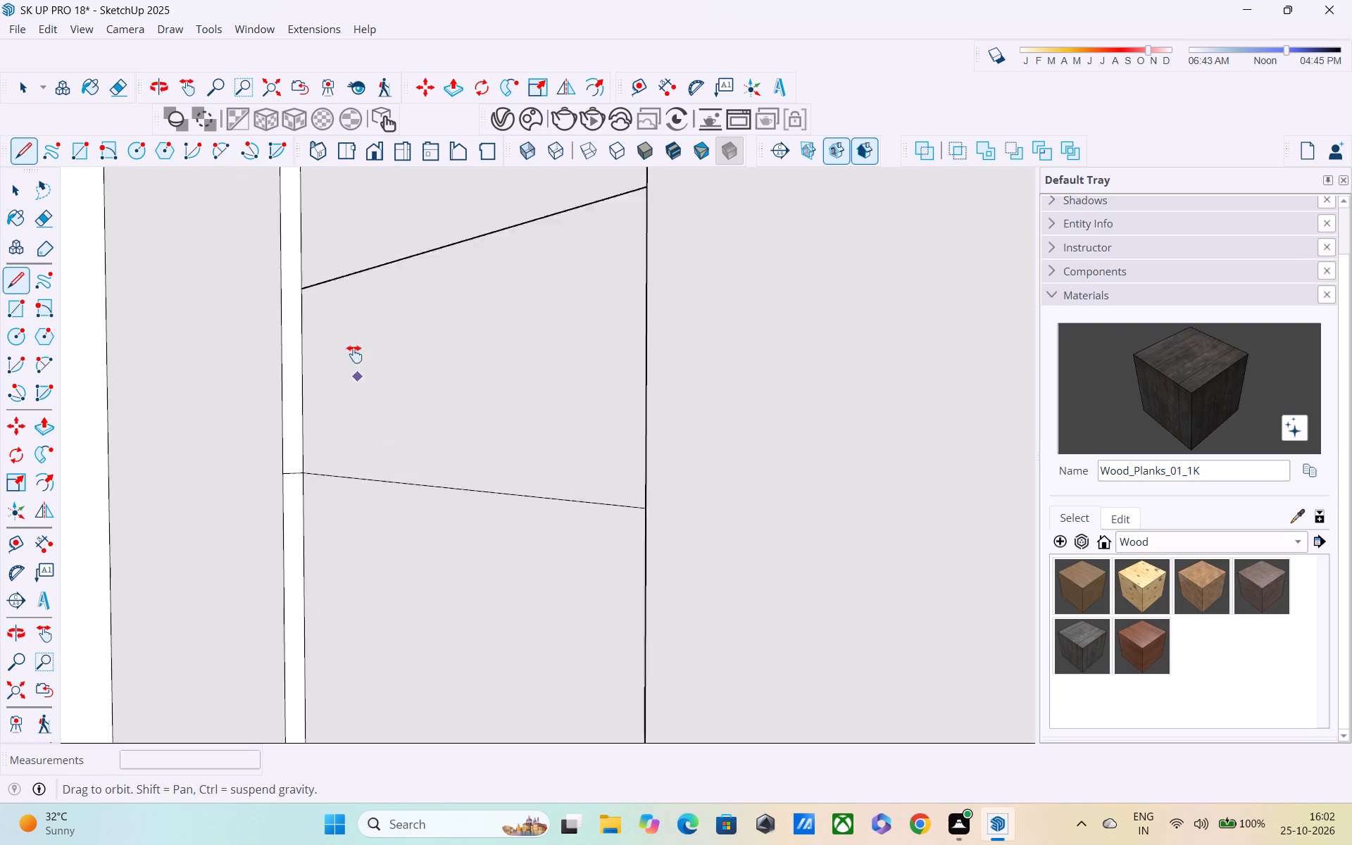
middle_click_drag(354, 354, 353, 251, "shift")
middle_click_drag(350, 442, 342, 318, "shift")
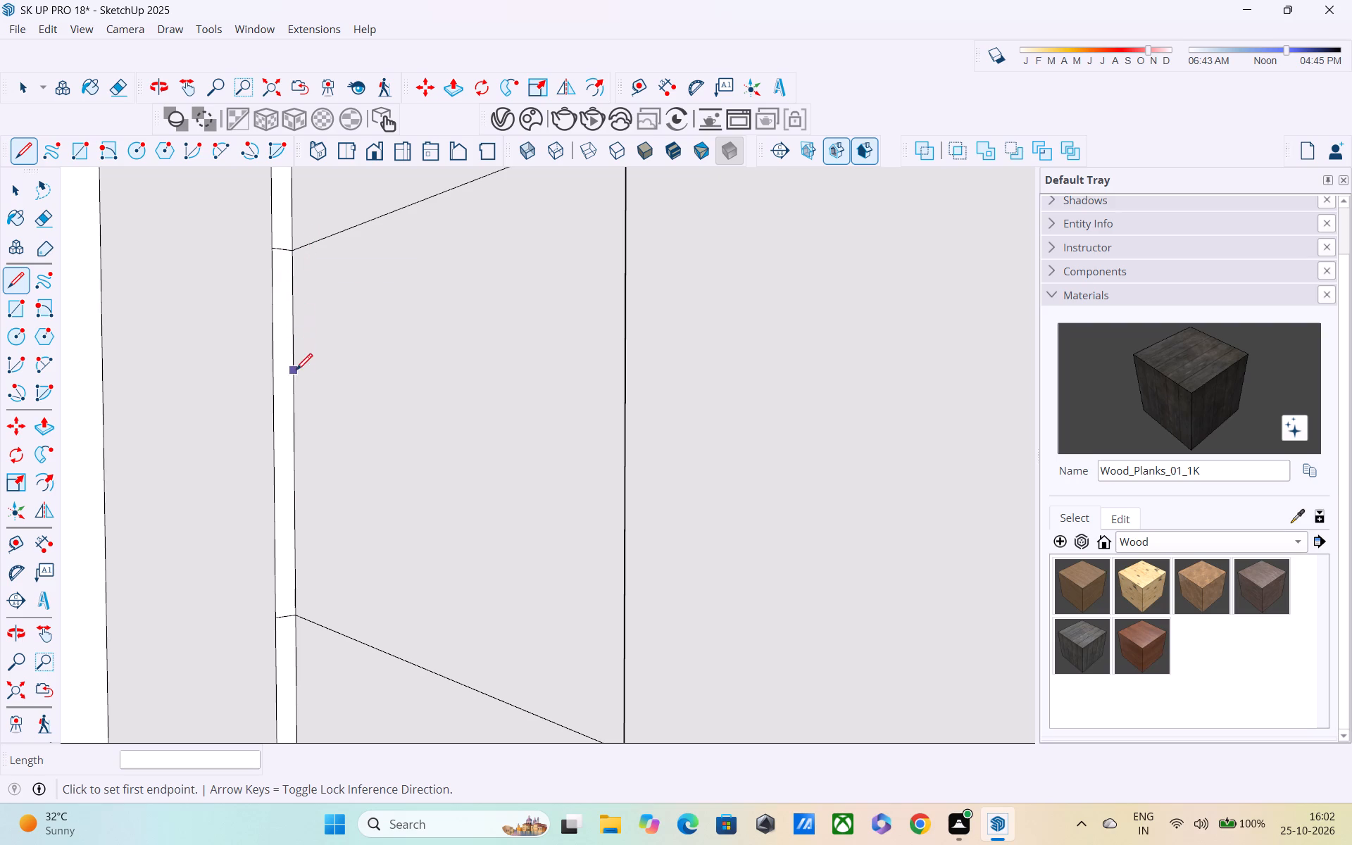
left_click(299, 434)
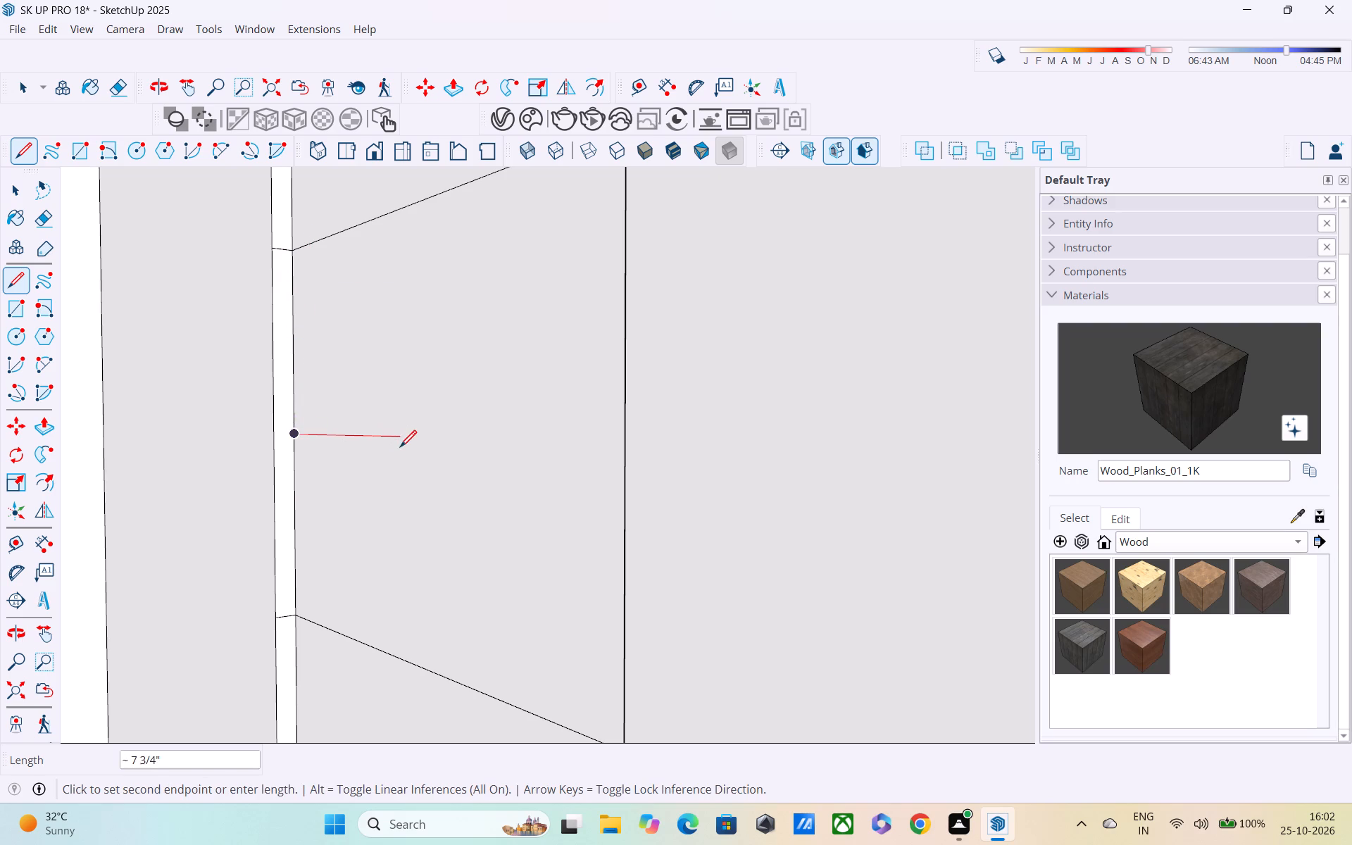
middle_click_drag(409, 451, 860, 476)
scroll(699, 486, "up", 3)
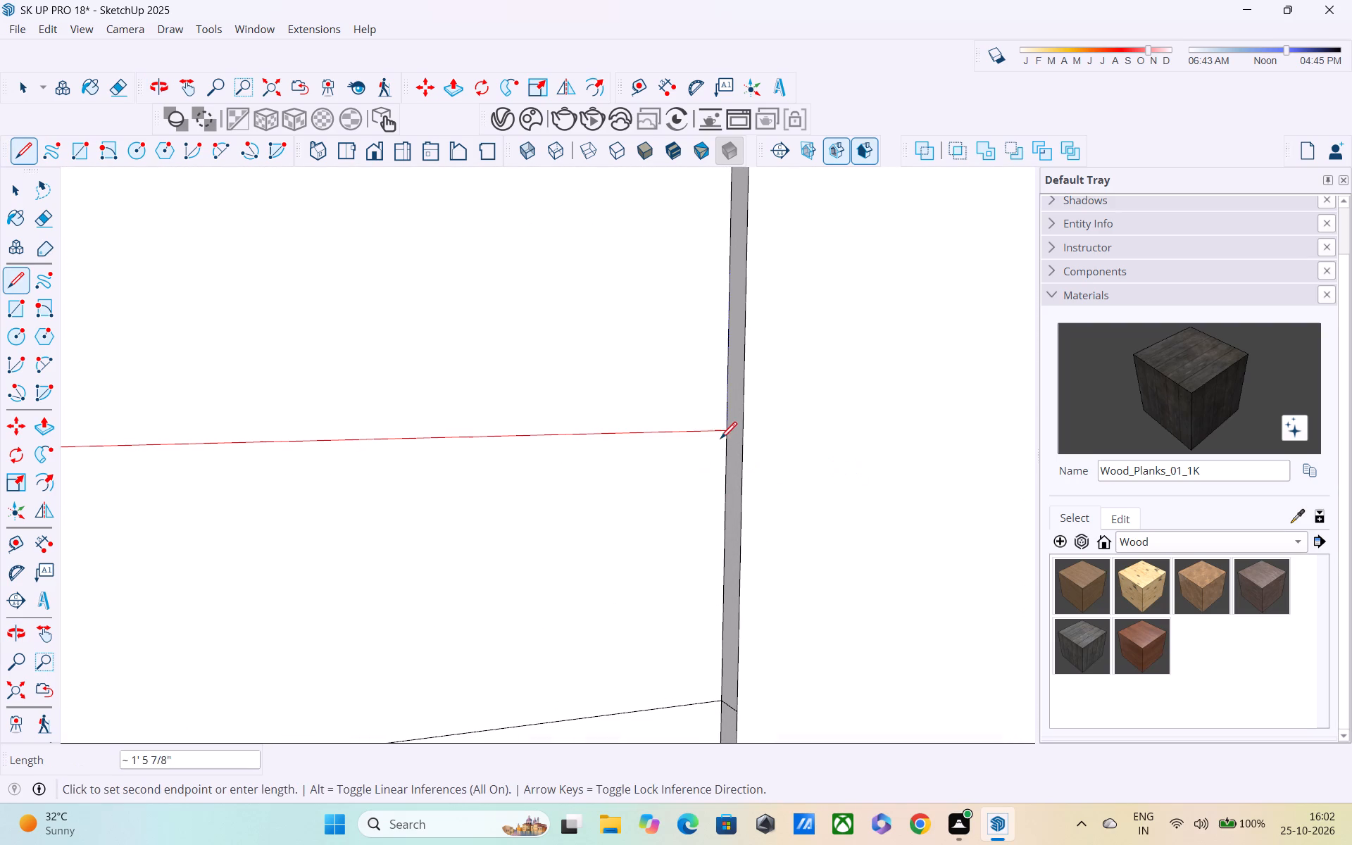
left_click(721, 436)
key("Escape")
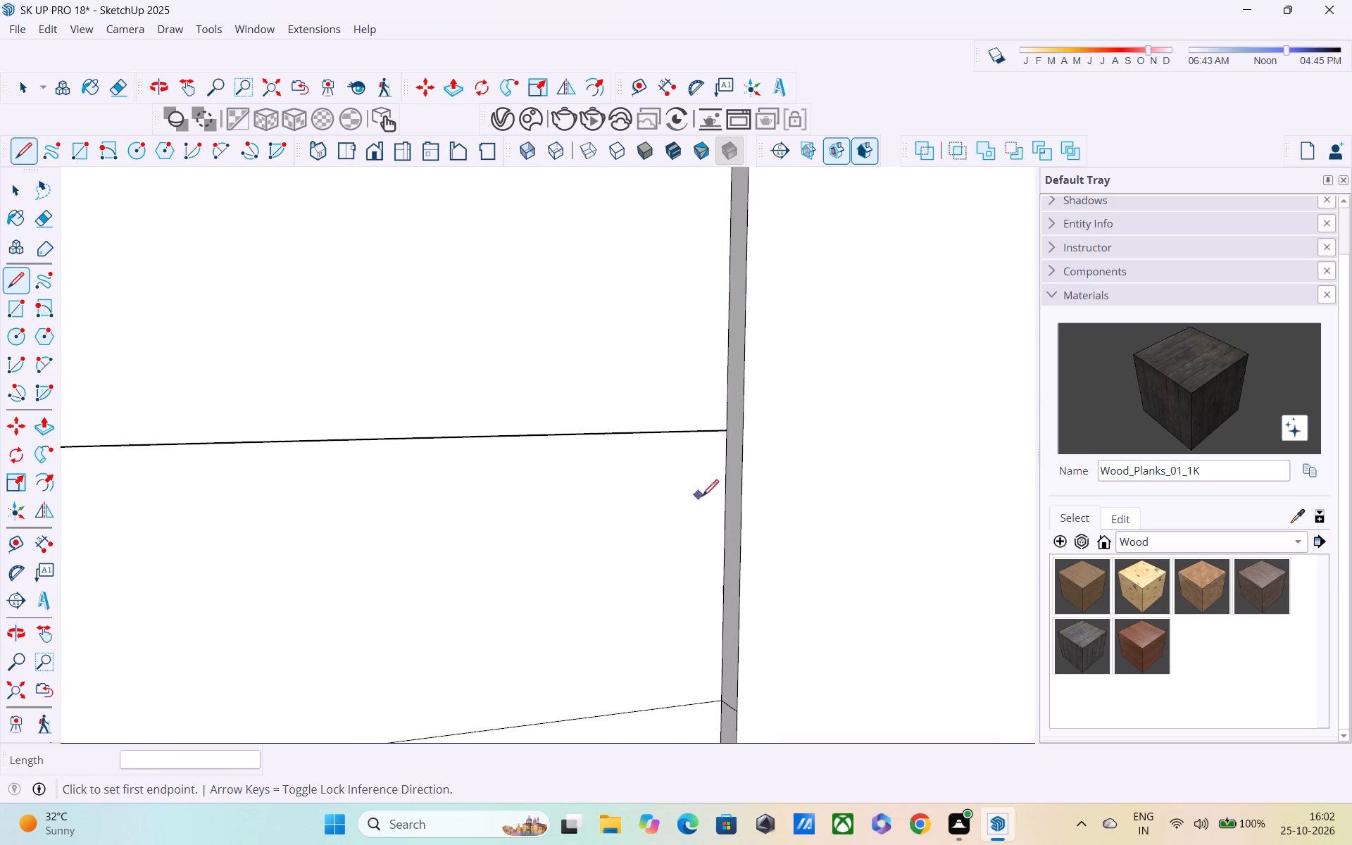
Draw a horizontal line about 1' 6" long across the middle of the strip's fourth panel, between its side edges.
middle_click_drag(709, 499, 646, 434)
scroll(649, 444, "down", 3)
middle_click_drag(645, 444, 605, 277, "shift")
scroll(606, 283, "down", 4)
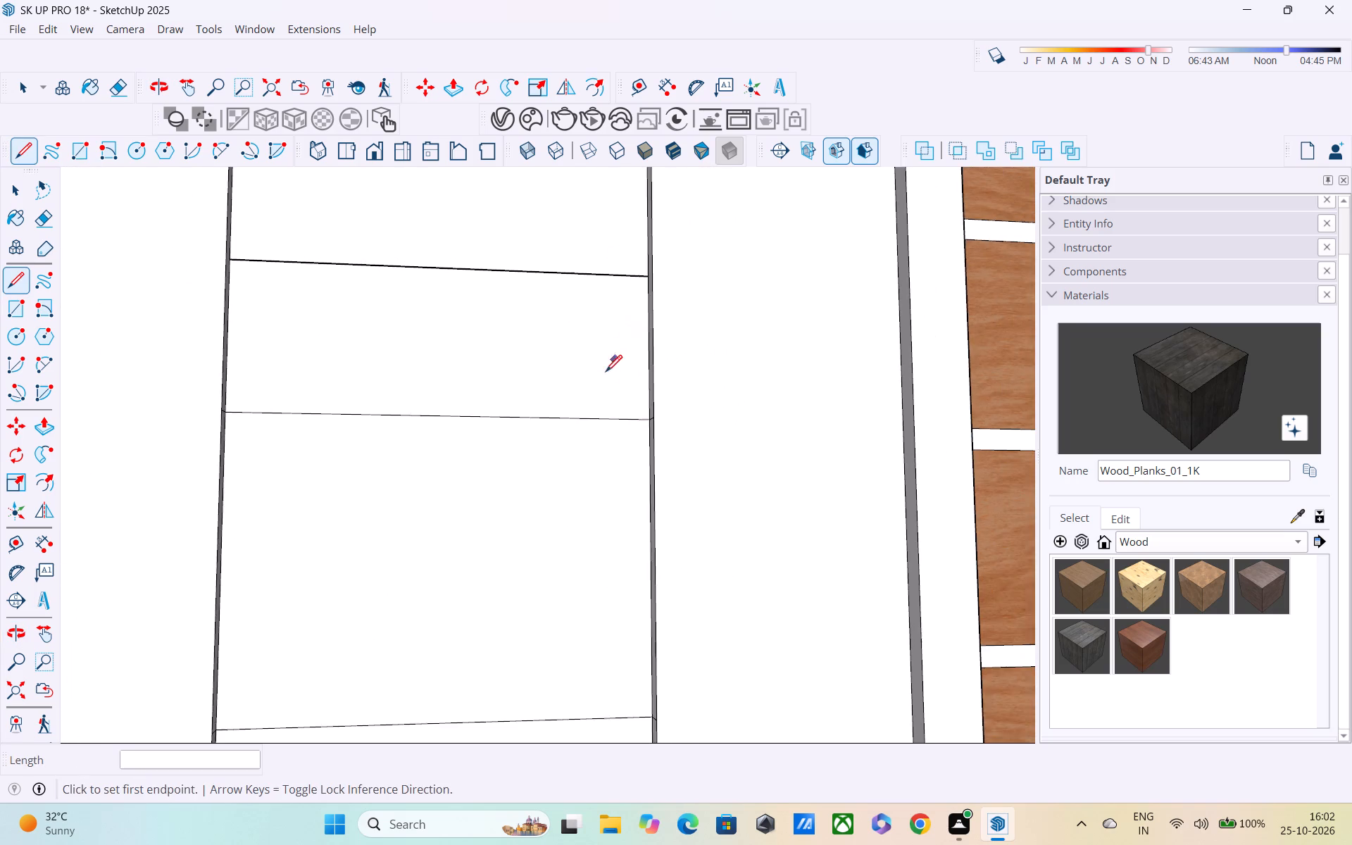
middle_click_drag(601, 382, 683, 254, "shift")
middle_click_drag(646, 371, 349, 491)
scroll(432, 367, "up", 2)
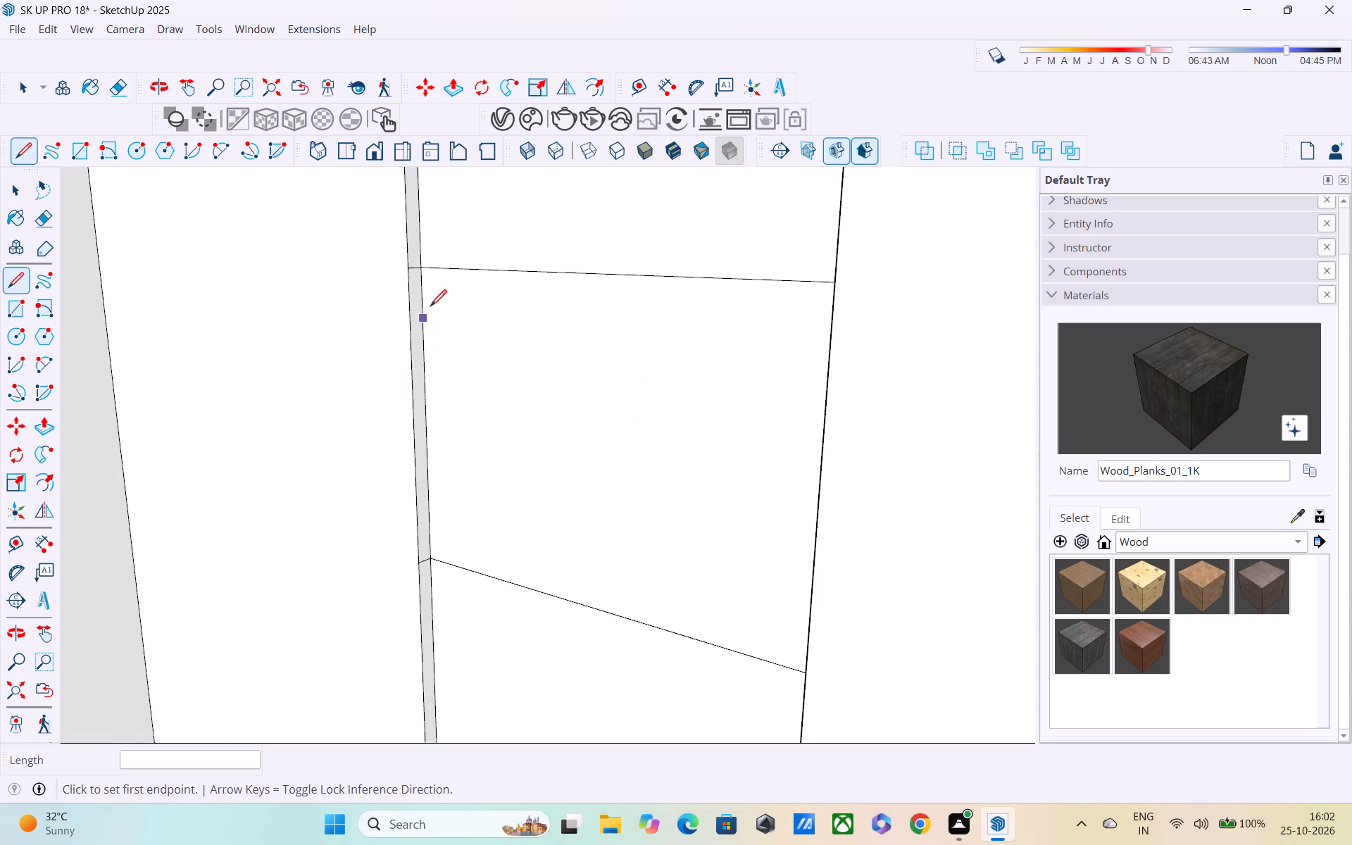
left_click(425, 424)
middle_click_drag(641, 442, 965, 396)
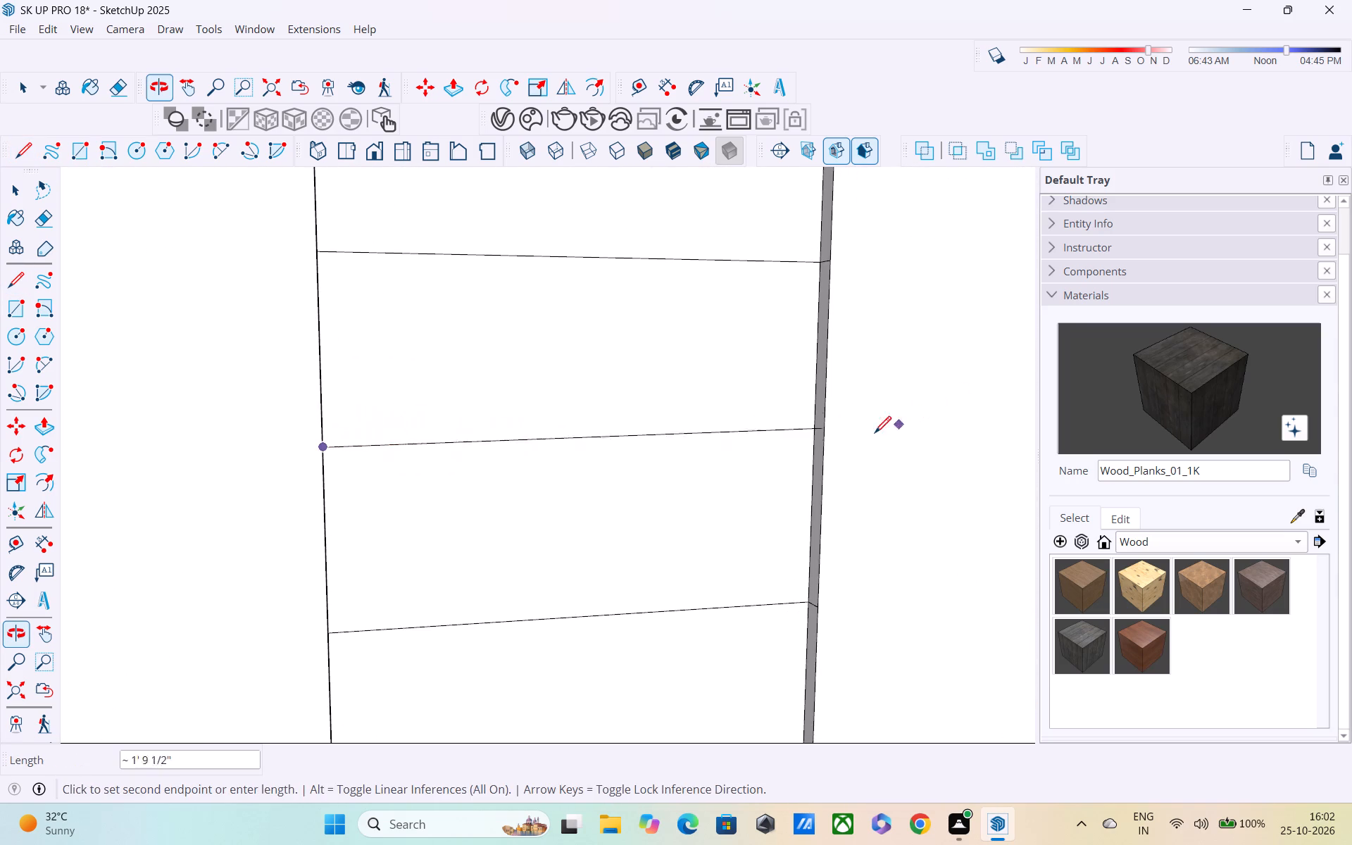
middle_click_drag(837, 457, 996, 415)
scroll(824, 454, "up", 4)
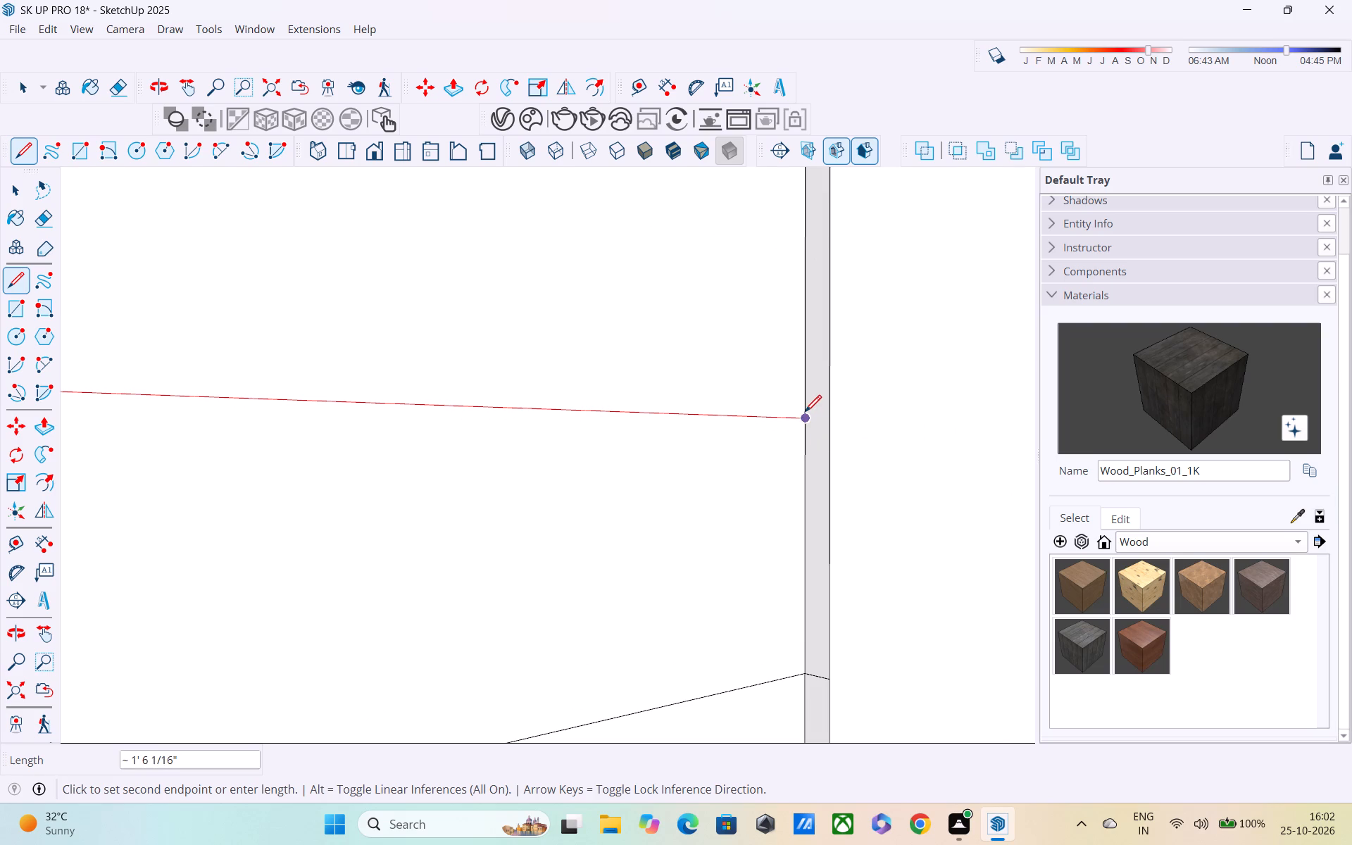
left_click(805, 413)
scroll(765, 471, "down", 2)
key("Escape")
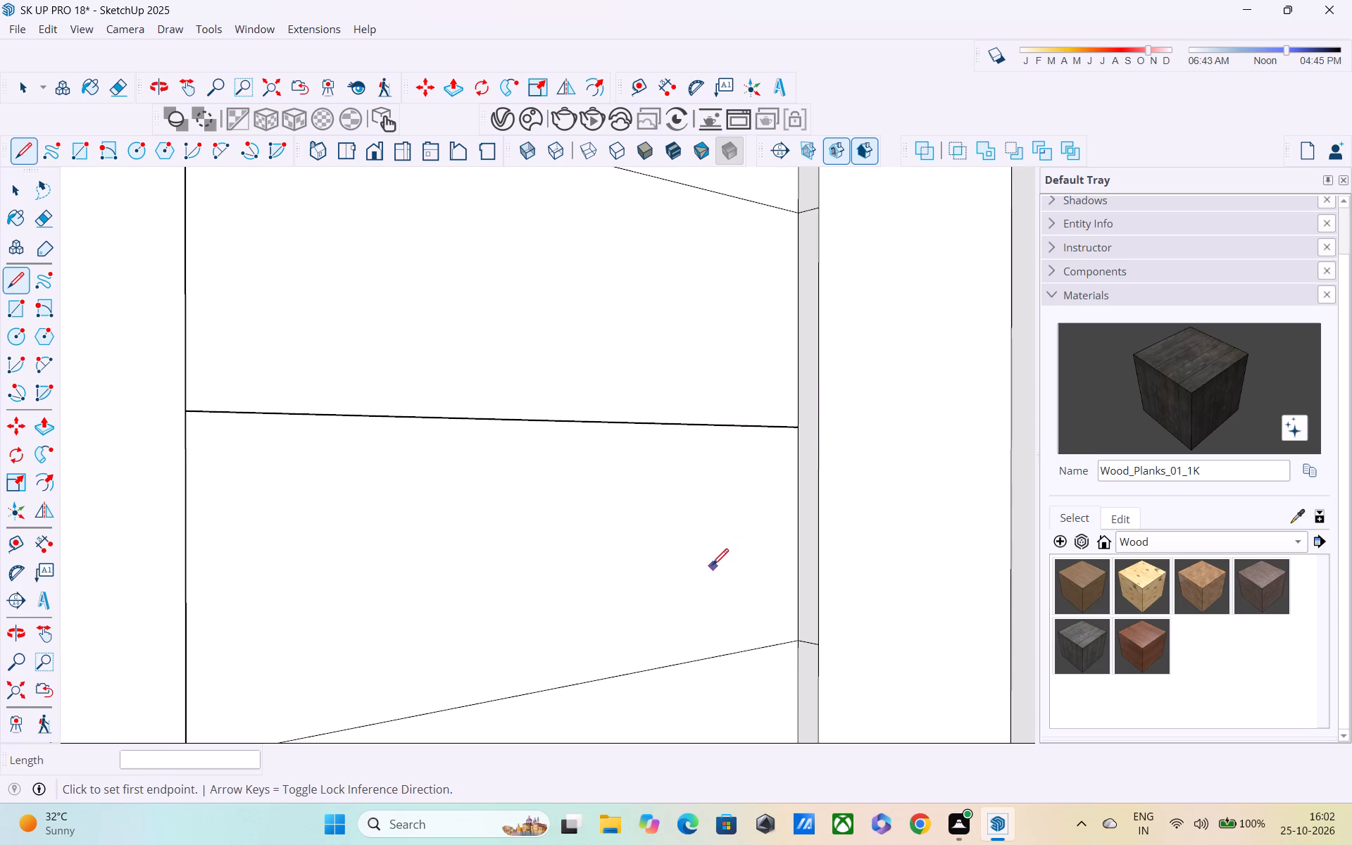
Draw a horizontal line across the middle of the strip's bottom panel, from side edge to side edge.
middle_click_drag(684, 534, 666, 270, "shift")
scroll(667, 287, "down", 5)
scroll(684, 391, "up", 2)
middle_click_drag(669, 429, 279, 532)
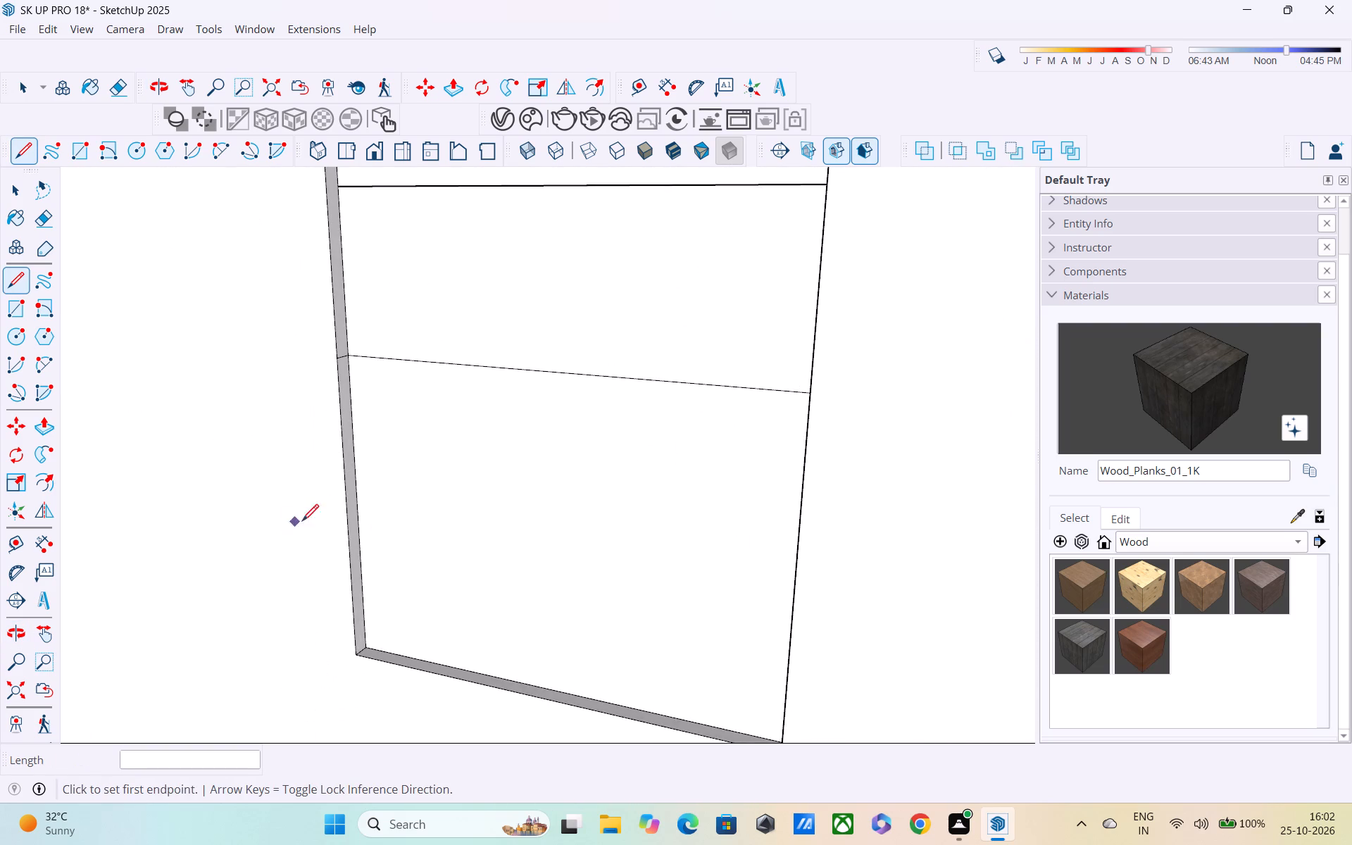
scroll(332, 503, "up", 3)
scroll(351, 459, "down", 1, "shift")
middle_click_drag(376, 341, 365, 273, "shift")
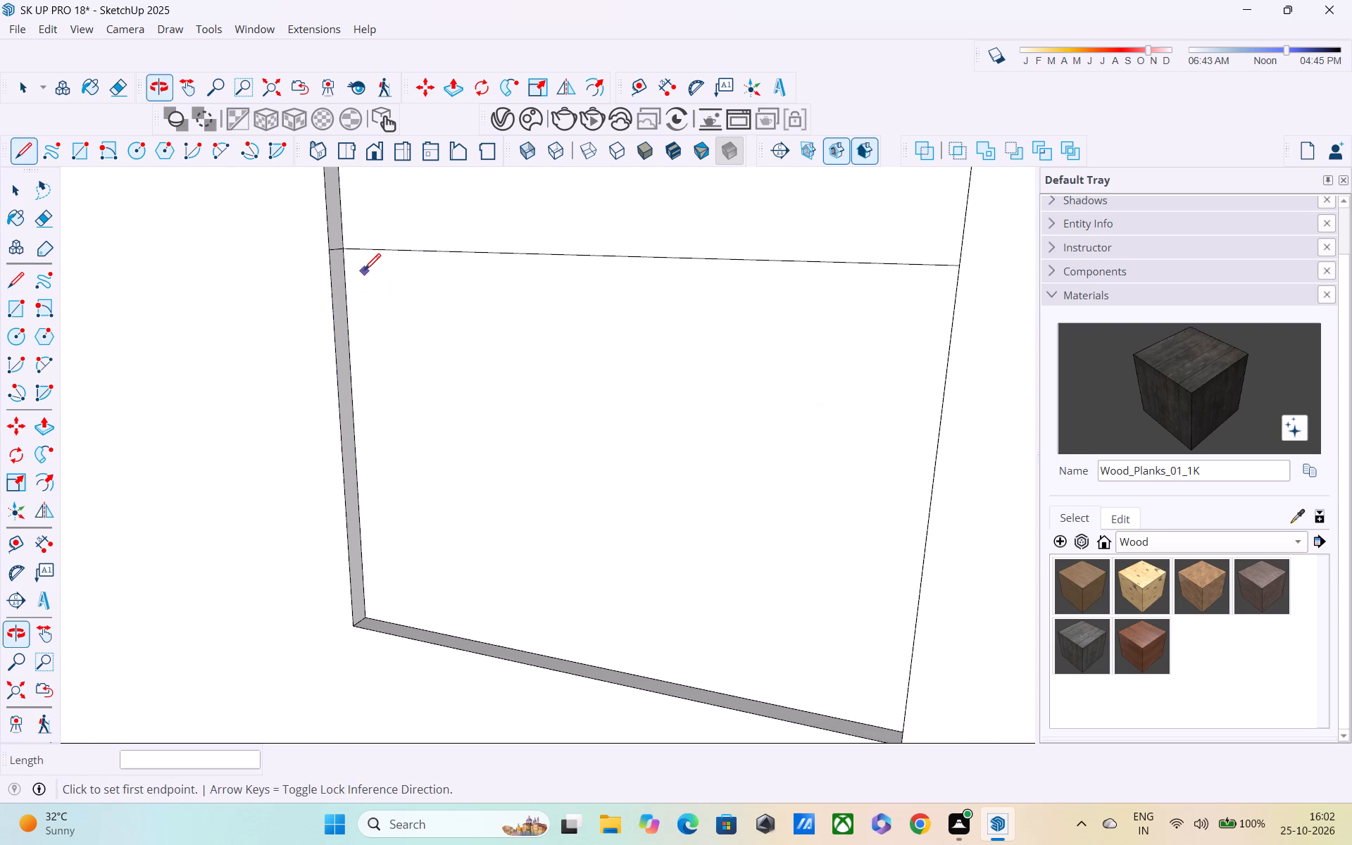
scroll(364, 272, "up", 2)
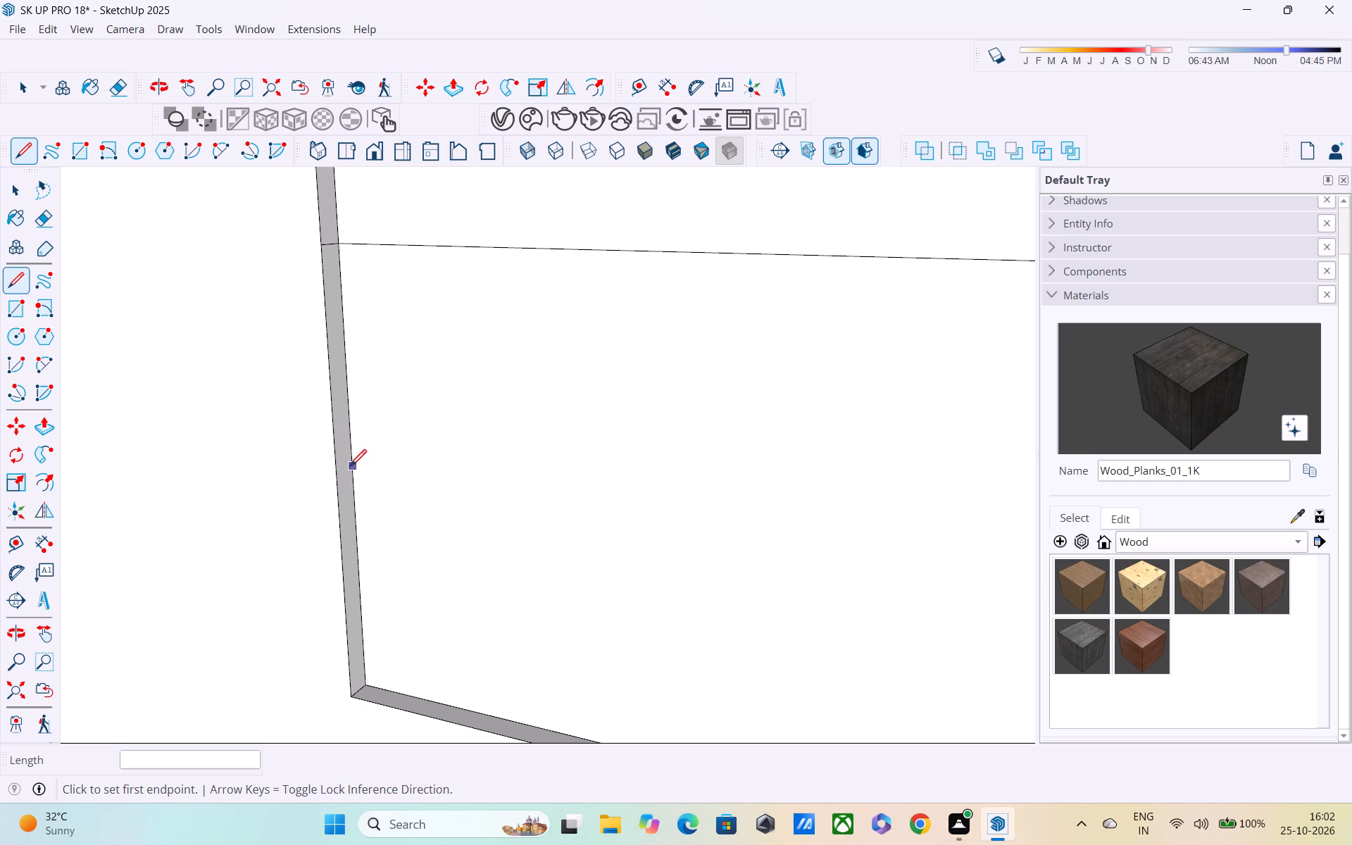
left_click(351, 483)
middle_click_drag(444, 492, 213, 379)
scroll(243, 394, "down", 2)
middle_click_drag(494, 418, 860, 362)
scroll(531, 484, "up", 3)
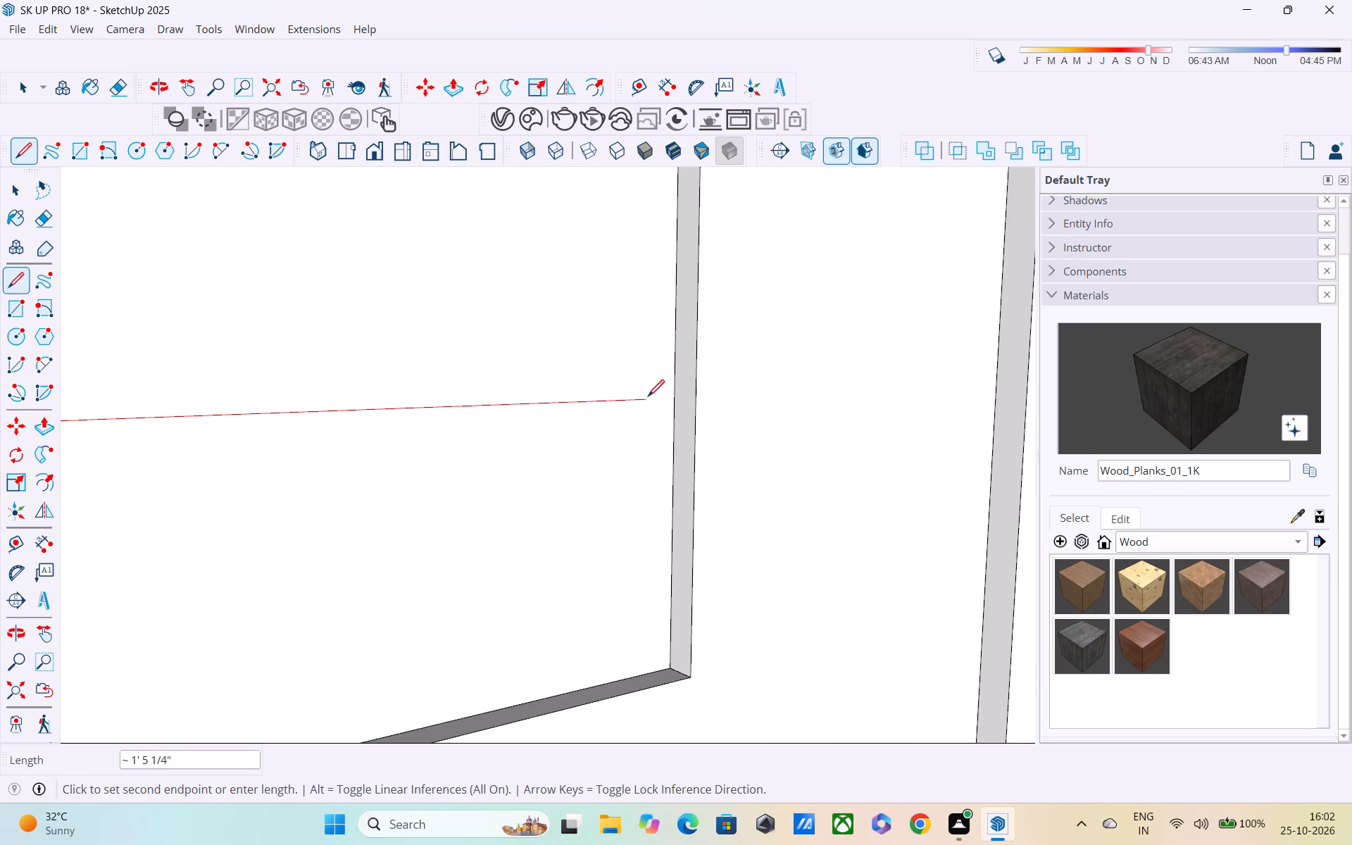
left_click(672, 403)
scroll(665, 413, "down", 1)
middle_click_drag(559, 458, 387, 467)
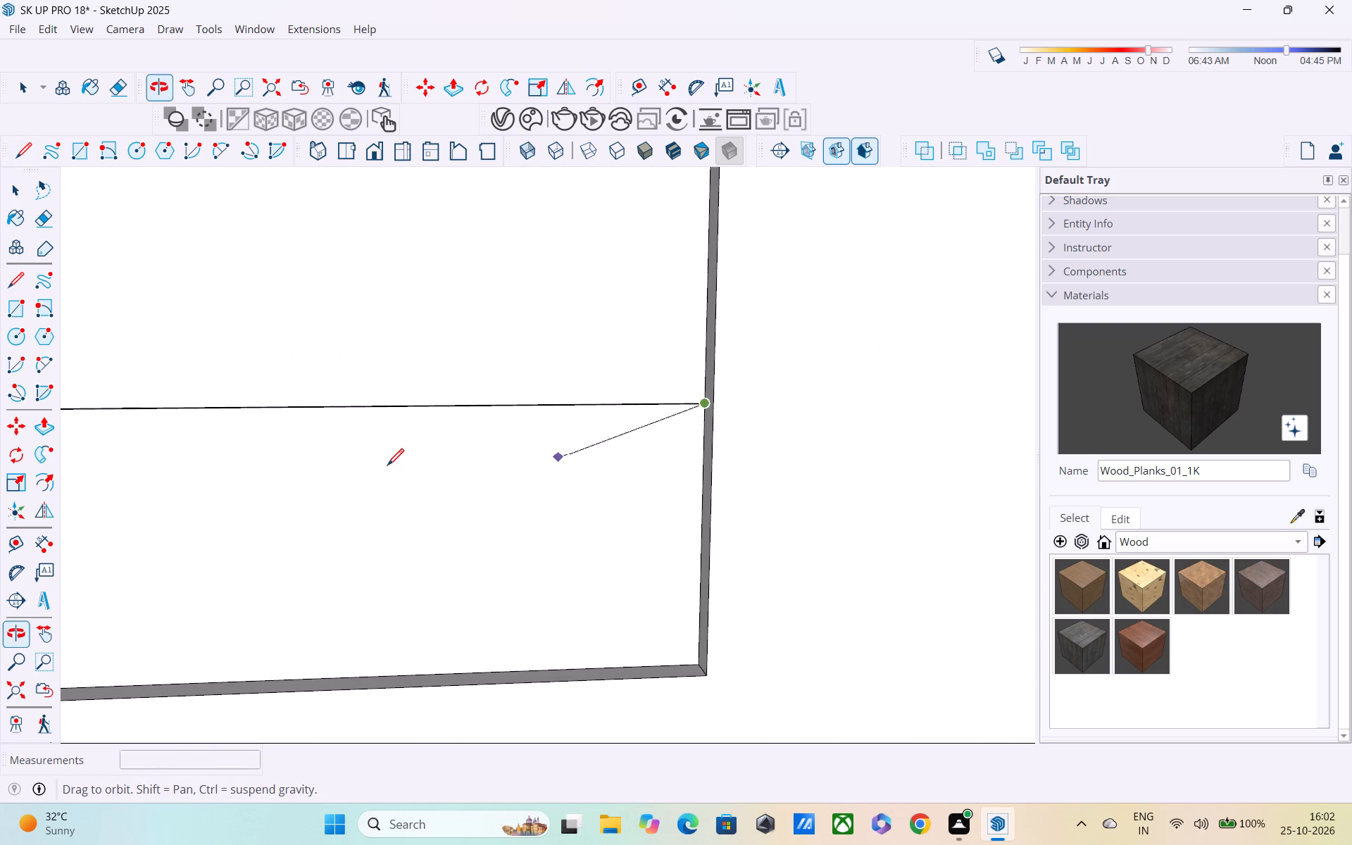
key("space")
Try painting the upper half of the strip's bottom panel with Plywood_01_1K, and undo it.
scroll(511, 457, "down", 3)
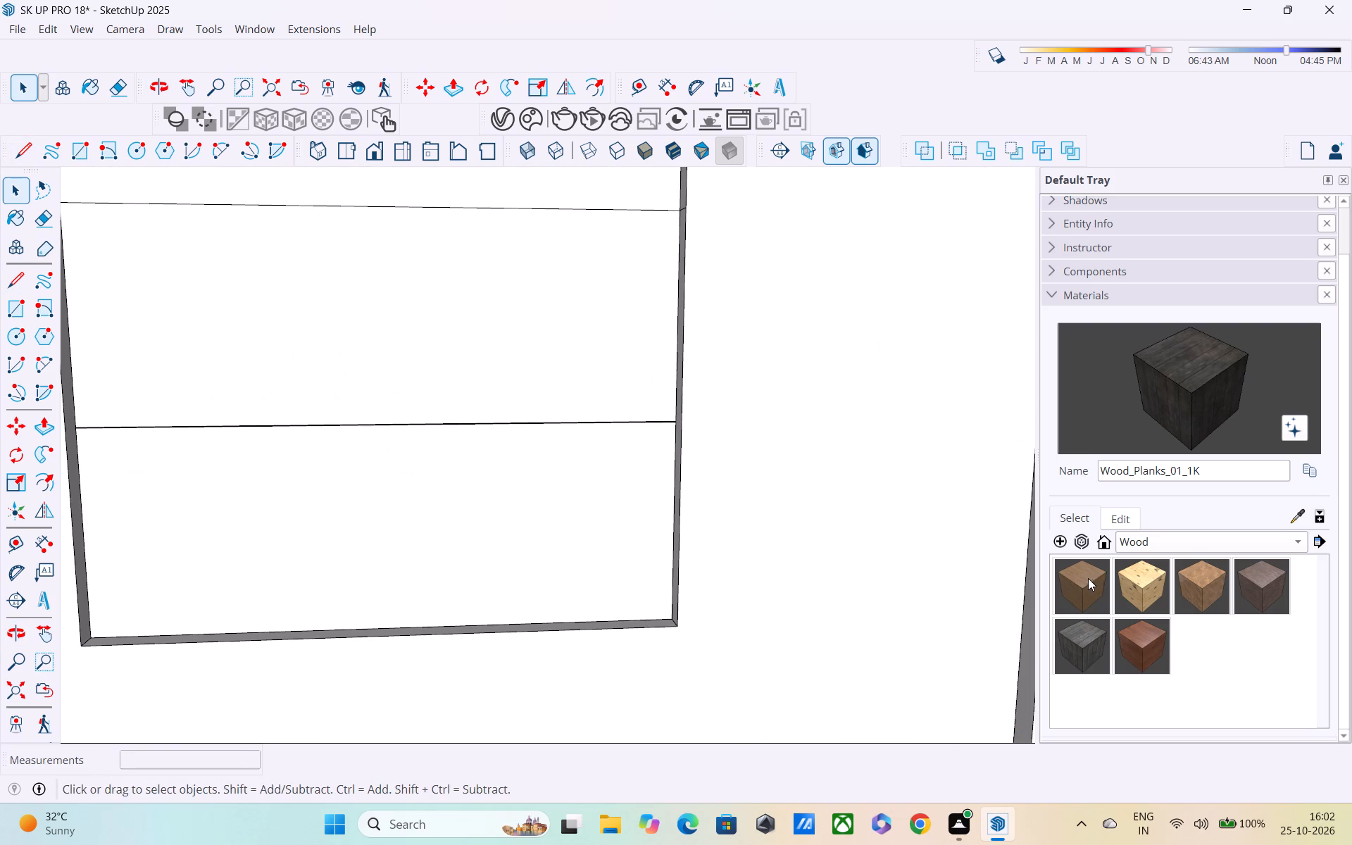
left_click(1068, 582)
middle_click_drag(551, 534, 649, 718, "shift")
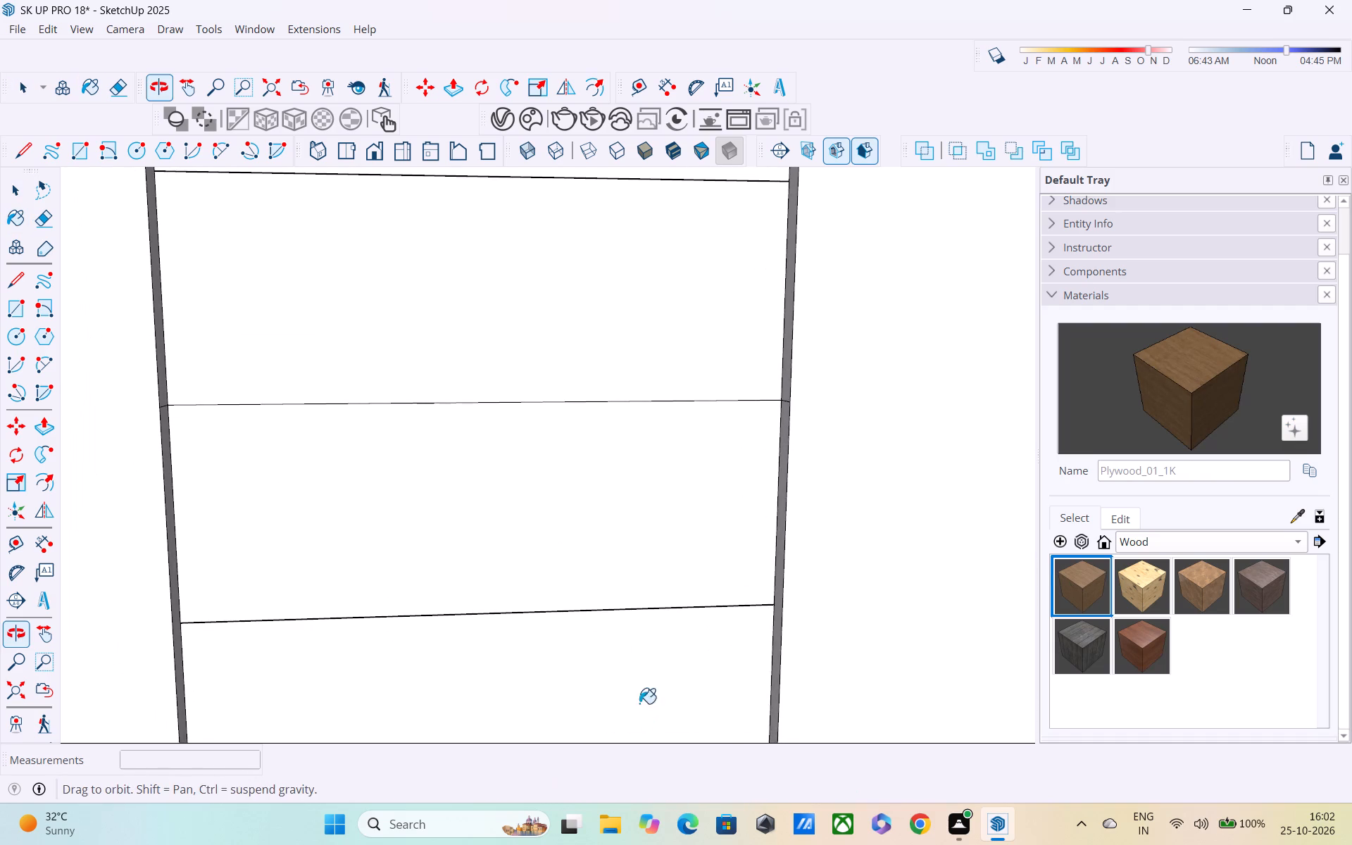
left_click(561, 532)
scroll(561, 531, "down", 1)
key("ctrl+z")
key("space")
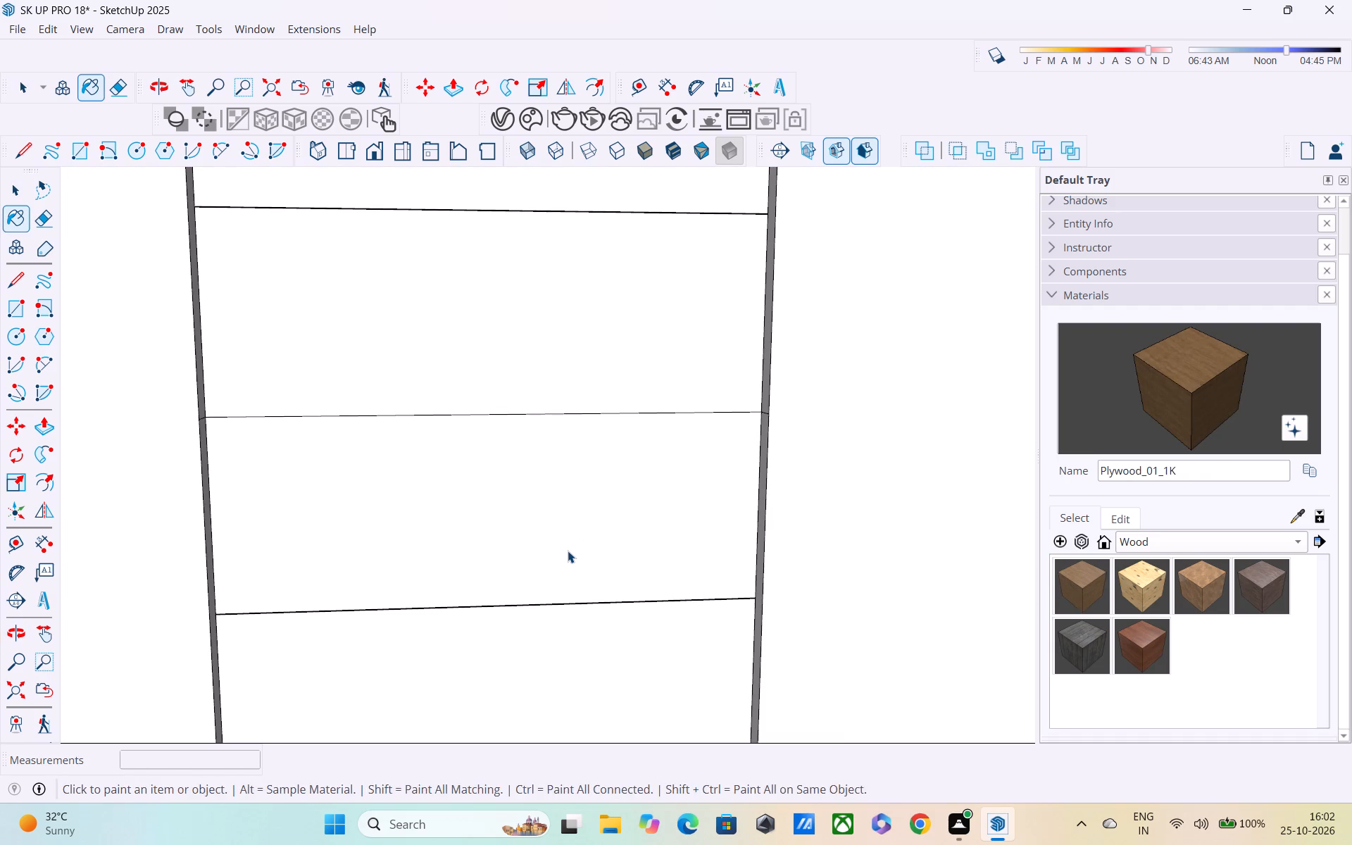
Open the wall group containing the panel strip for editing.
double_click(568, 551)
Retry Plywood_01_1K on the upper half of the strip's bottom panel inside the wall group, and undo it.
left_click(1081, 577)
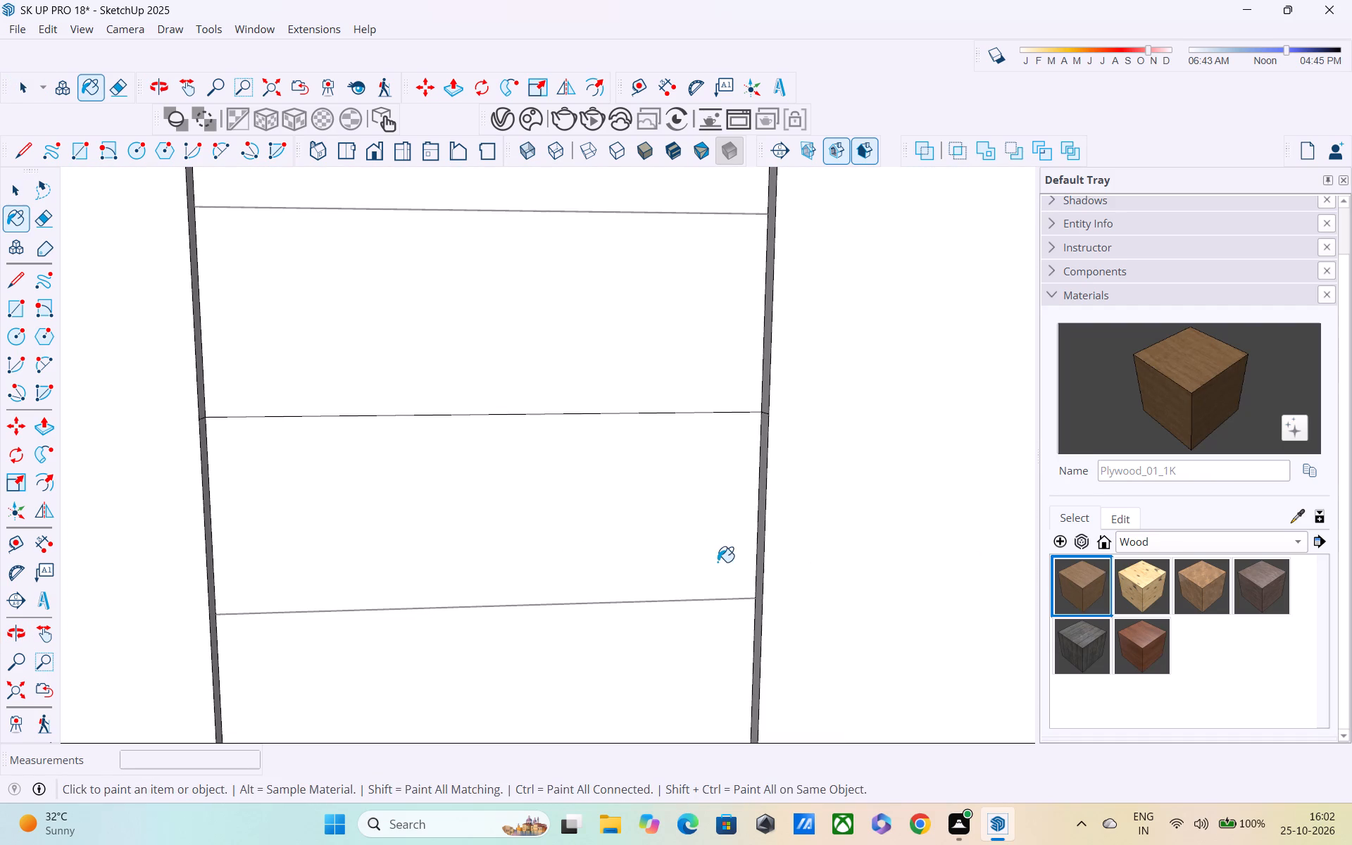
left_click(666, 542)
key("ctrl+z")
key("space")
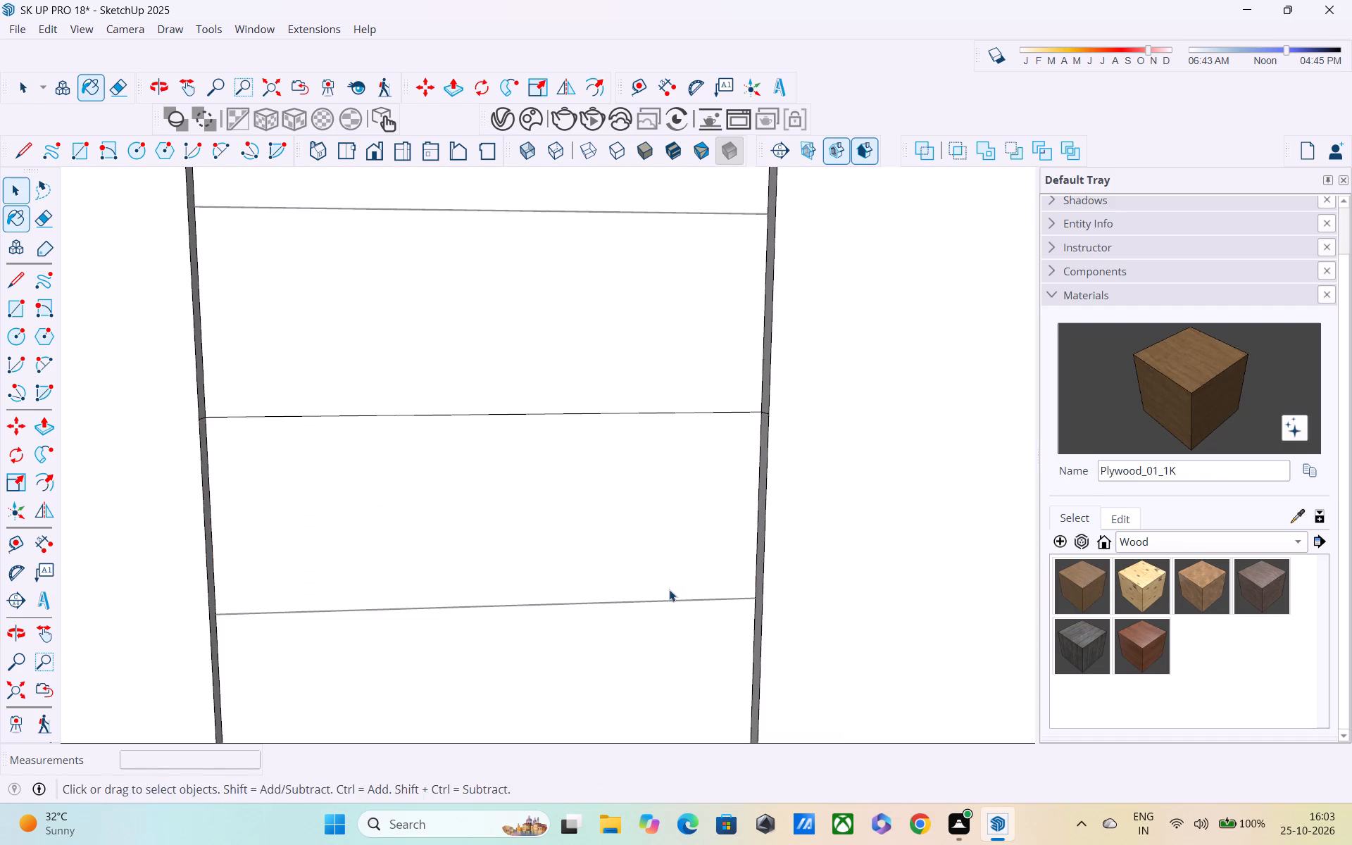
Draw a vertical line about 5' 4 3/4" long down the strip's inner side edge farther from the slatted cladding, from top corner to bottom corner.
middle_click_drag(656, 589, 301, 570)
scroll(311, 569, "down", 2)
middle_click_drag(318, 584, 446, 822, "shift")
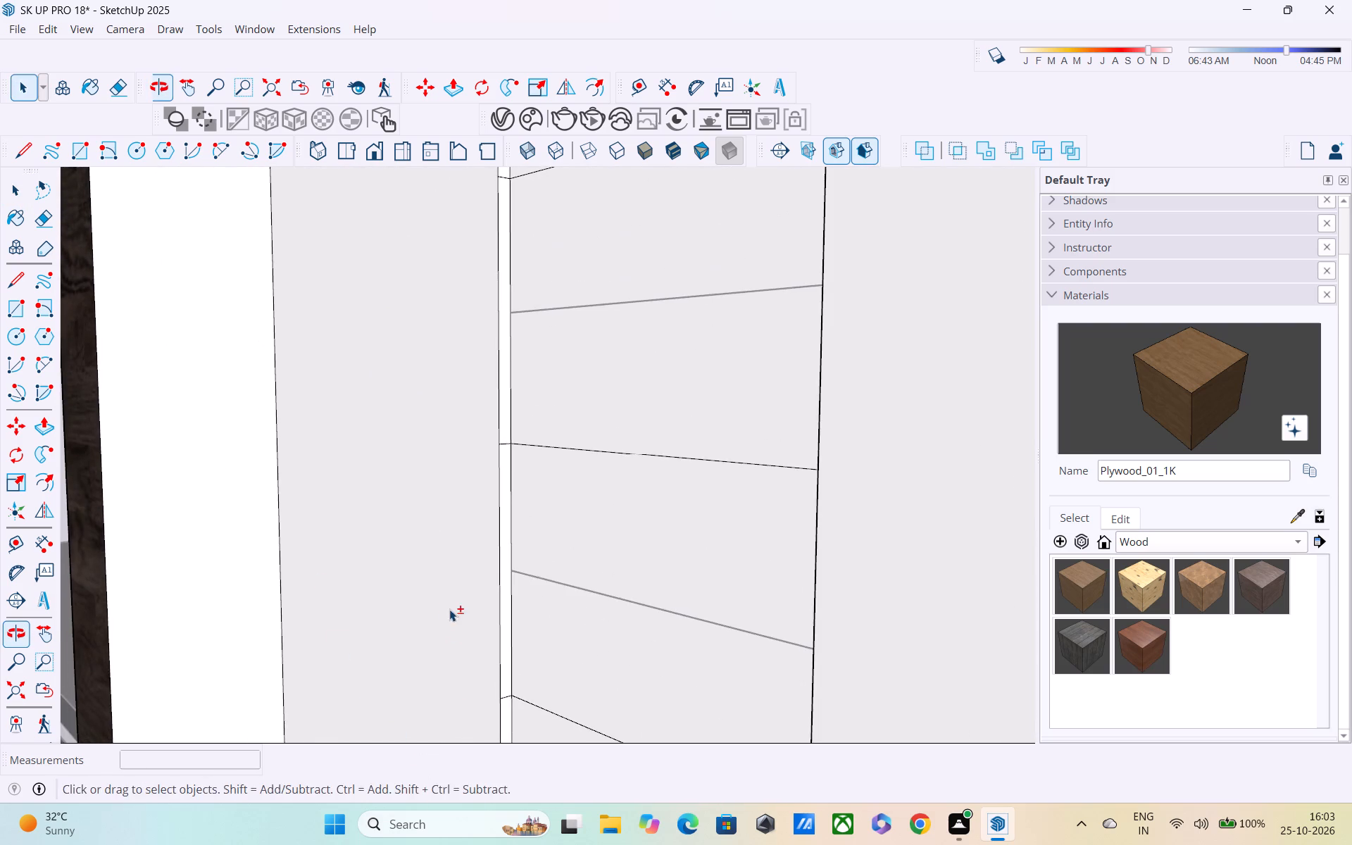
middle_click_drag(449, 614, 463, 815, "shift")
scroll(439, 537, "down", 4)
middle_click_drag(477, 524, 517, 684, "shift")
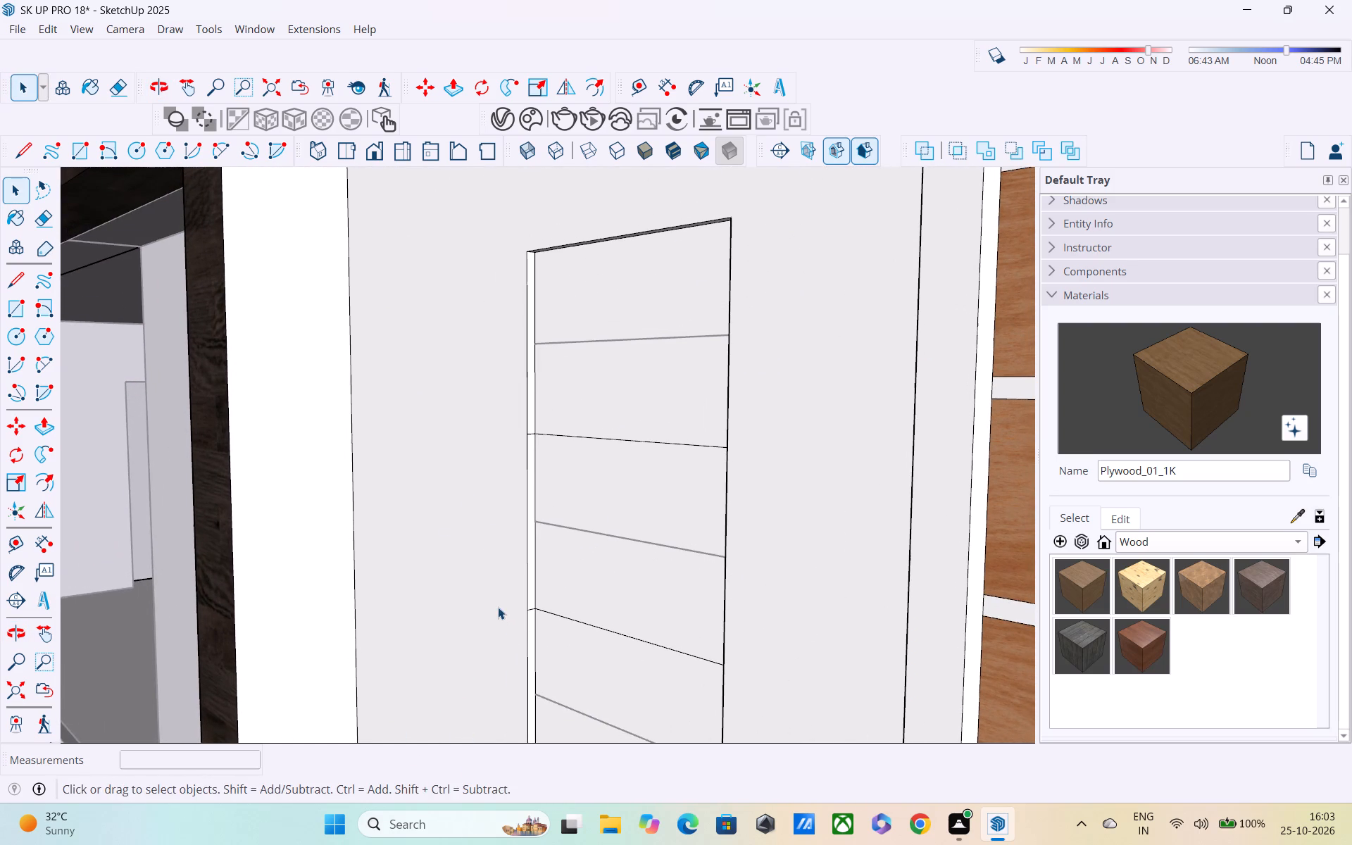
key("l")
scroll(548, 253, "up", 5)
middle_click_drag(530, 248, 512, 203)
scroll(520, 282, "up", 3)
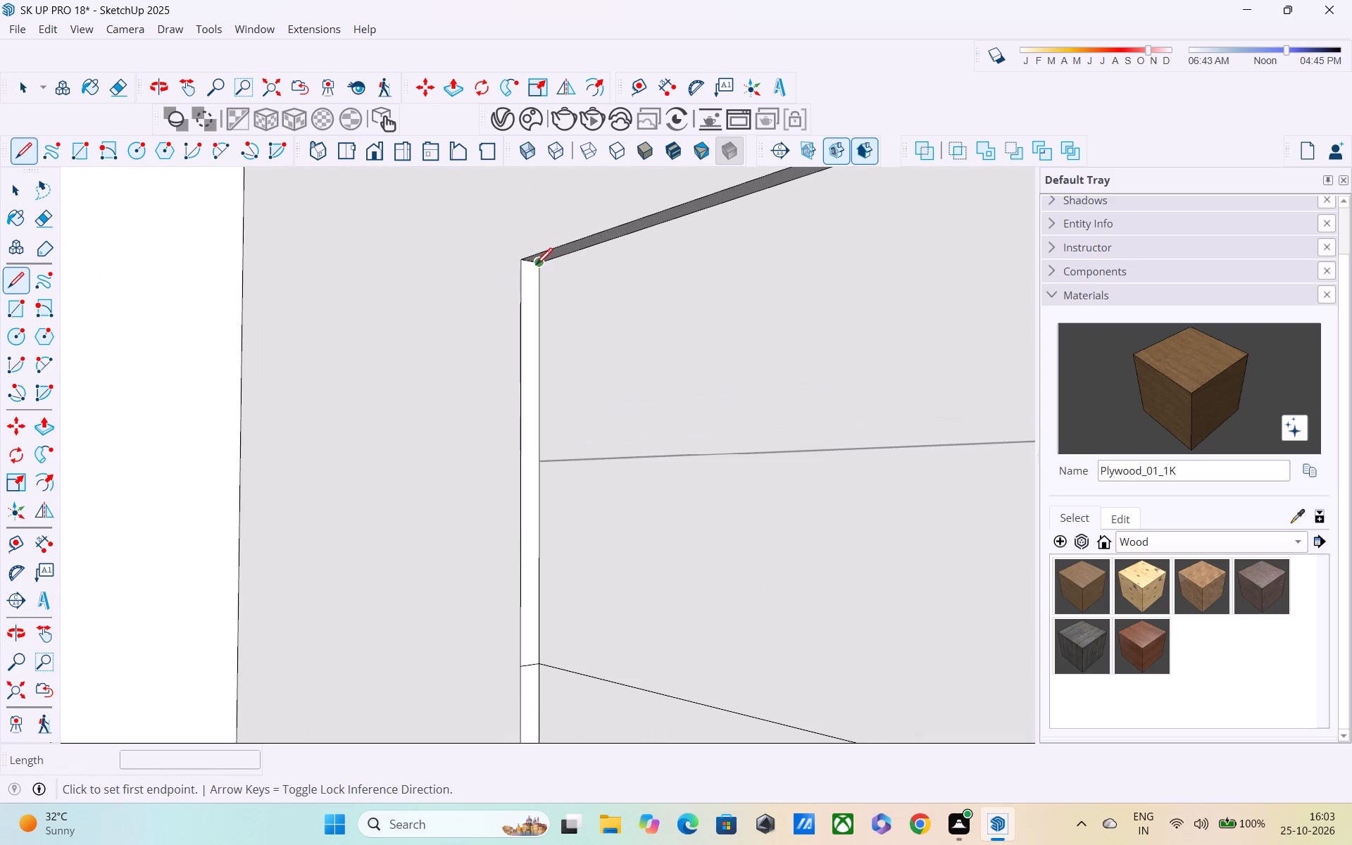
left_click(536, 266)
middle_click_drag(531, 482, 518, 165, "shift")
scroll(520, 224, "down", 2)
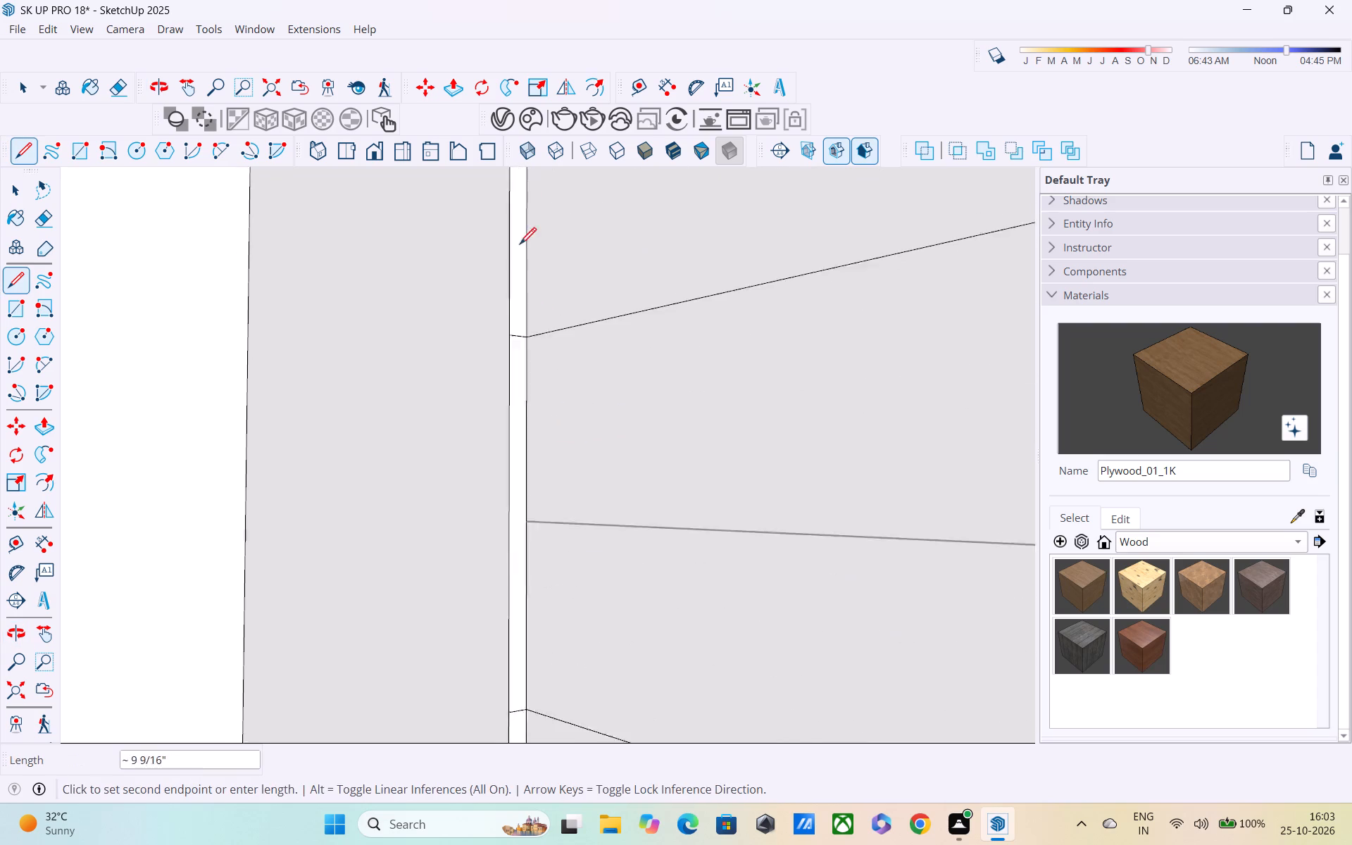
scroll(520, 246, "down", 1)
middle_click_drag(523, 397, 502, 117, "shift")
middle_click_drag(510, 359, 488, 112, "shift")
middle_click_drag(496, 394, 456, 61, "shift")
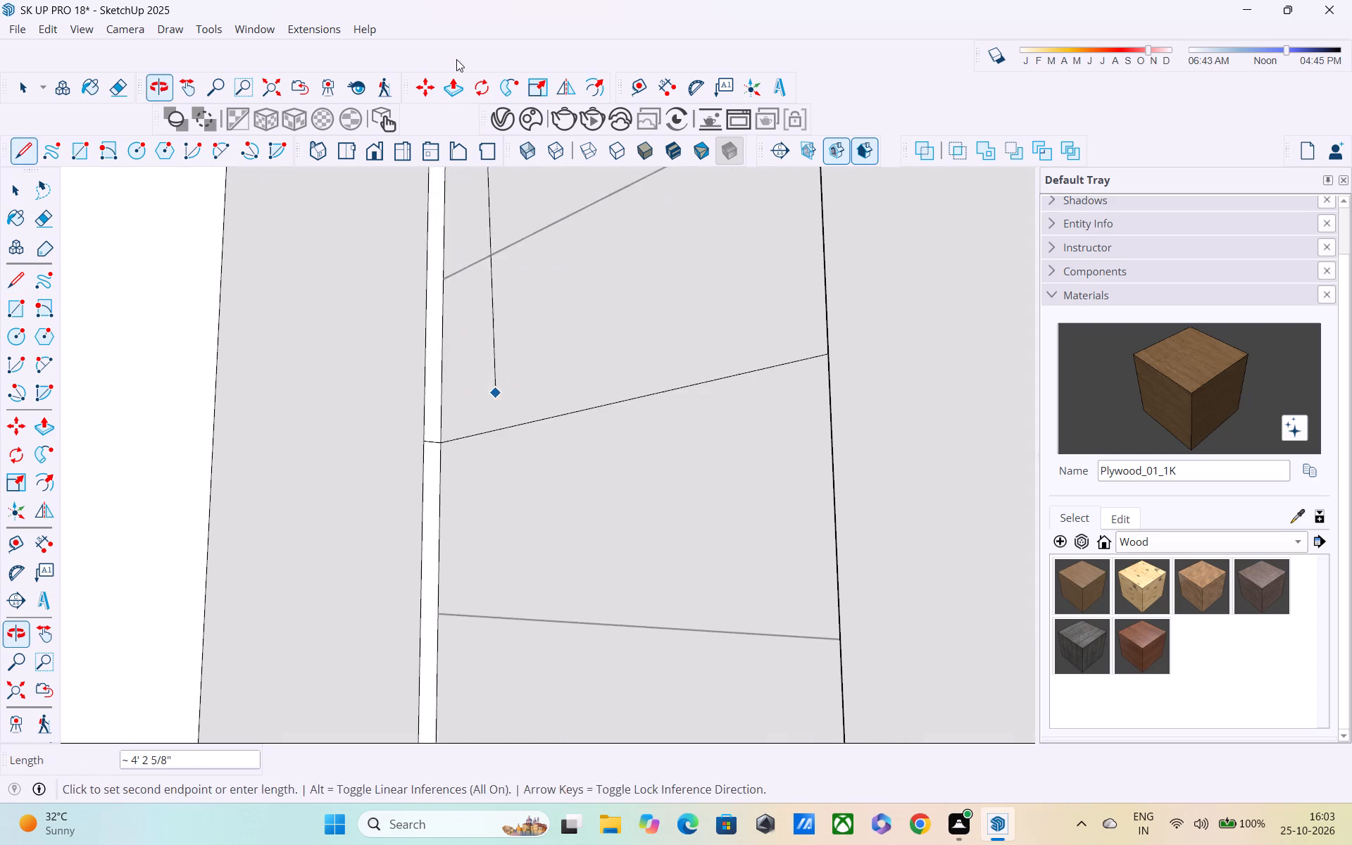
middle_click_drag(470, 446, 433, 83, "shift")
middle_click_drag(417, 268, 425, 411)
scroll(422, 412, "up", 4)
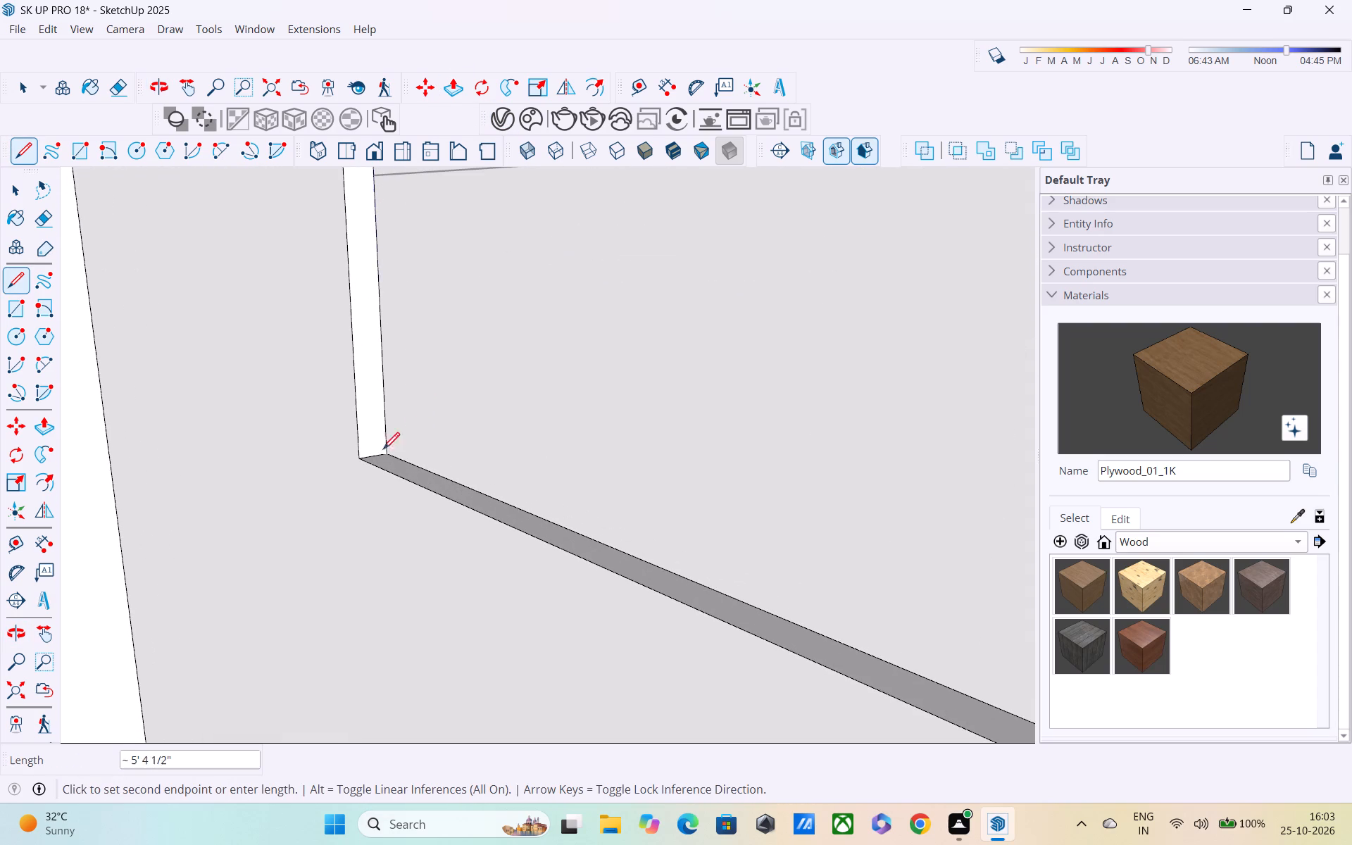
left_click(387, 451)
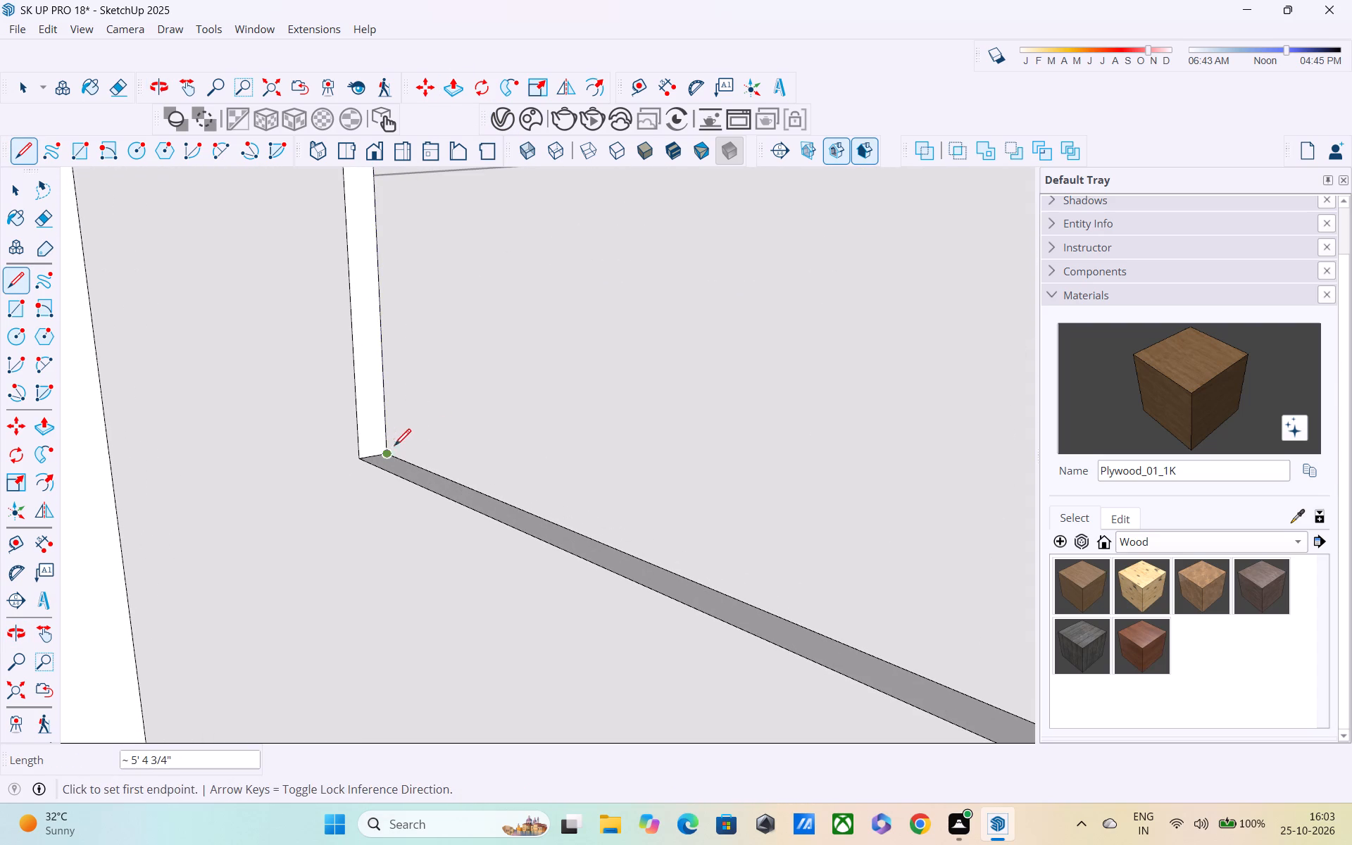
Draw a vertical line about 5' 4 5/8" long up the strip's inner side edge nearer the slatted cladding, from bottom to top corner.
middle_click_drag(413, 442, 277, 404, "shift")
scroll(287, 407, "down", 5)
middle_click_drag(583, 466, 985, 408)
middle_click_drag(783, 449, 895, 525, "shift")
scroll(813, 542, "up", 4)
left_click(763, 546)
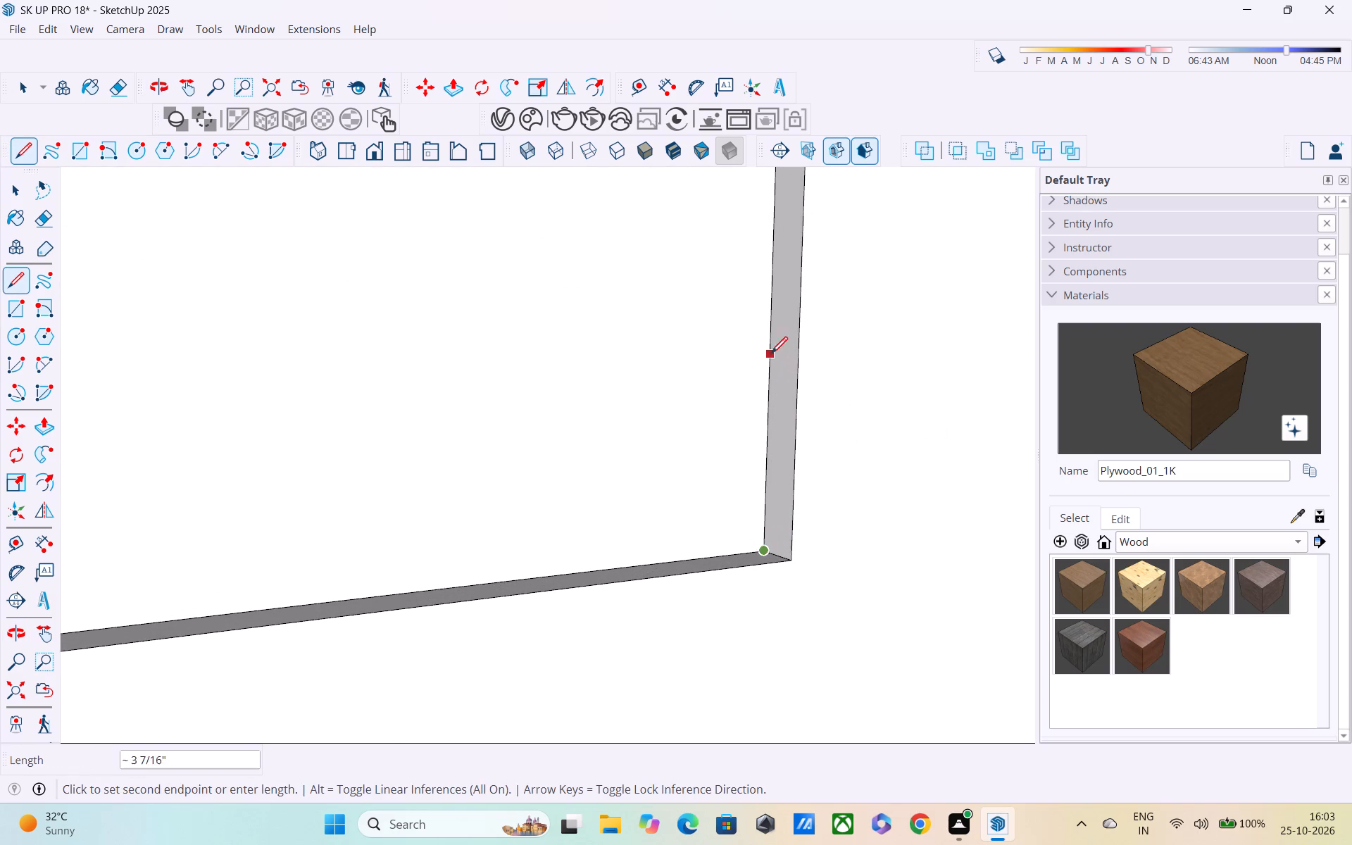
middle_click_drag(763, 348, 774, 615, "shift")
scroll(735, 472, "down", 5)
scroll(742, 370, "down", 4)
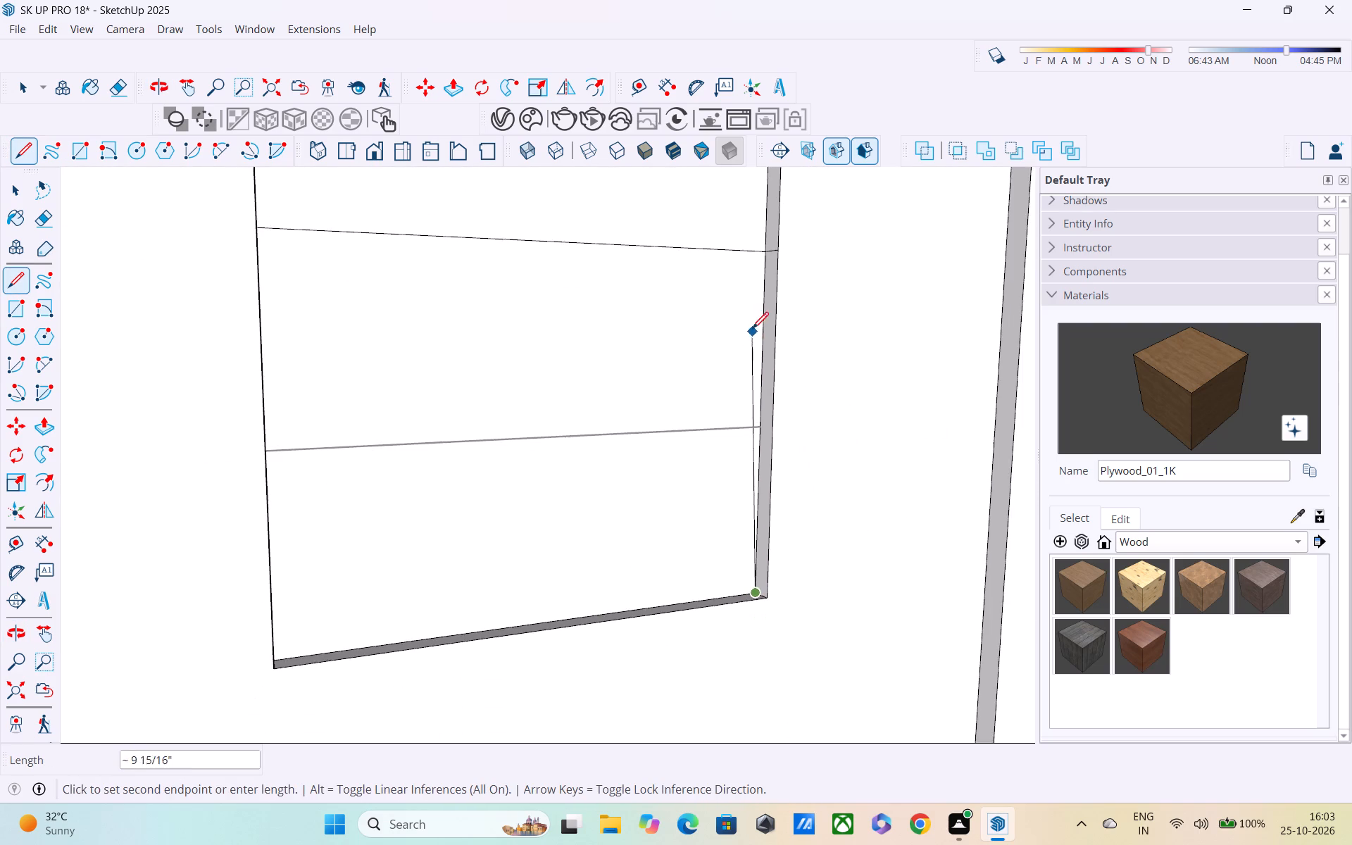
middle_click_drag(760, 347, 789, 563)
scroll(741, 291, "down", 2)
middle_click_drag(741, 291, 795, 424)
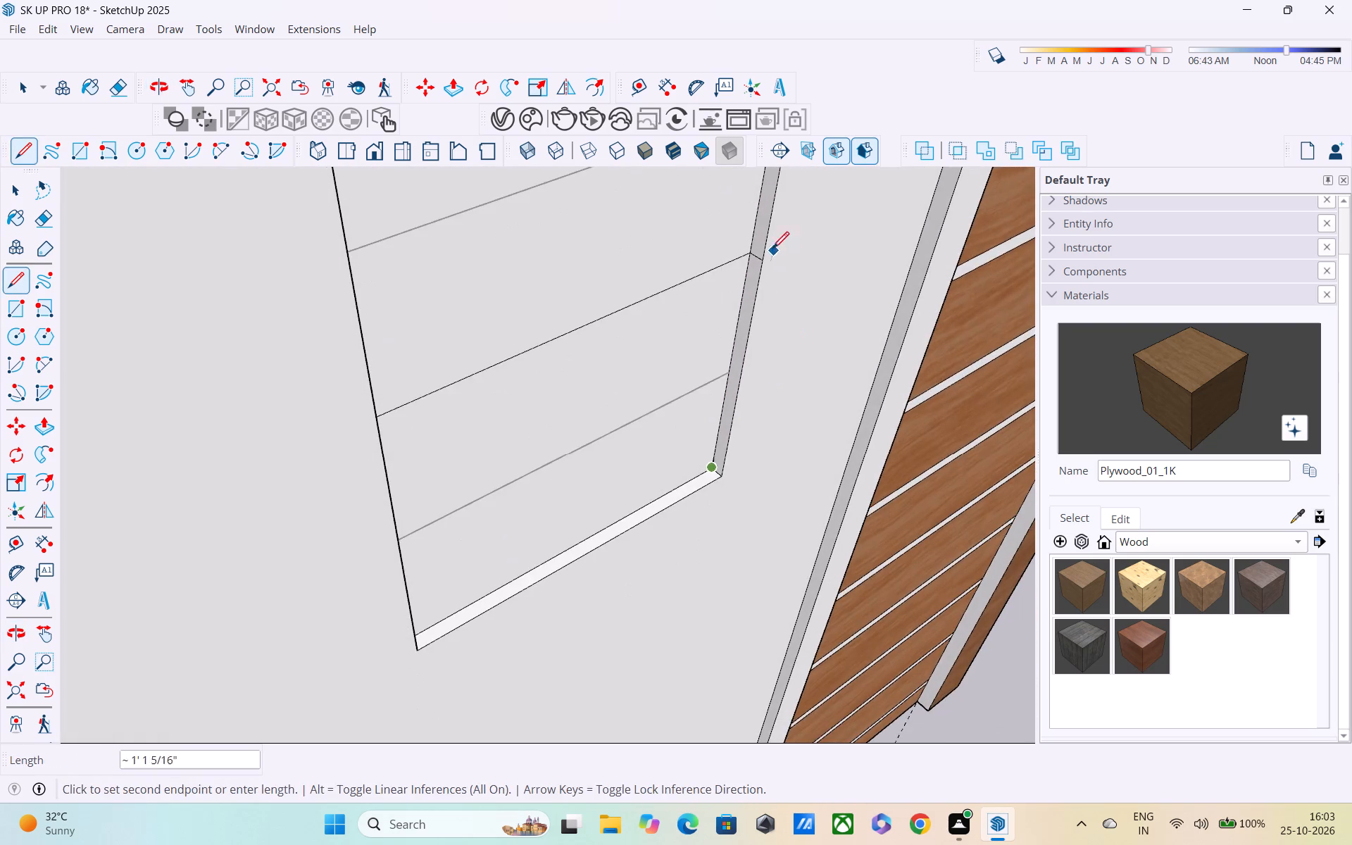
middle_click_drag(772, 251, 818, 565, "shift")
scroll(803, 434, "up", 1)
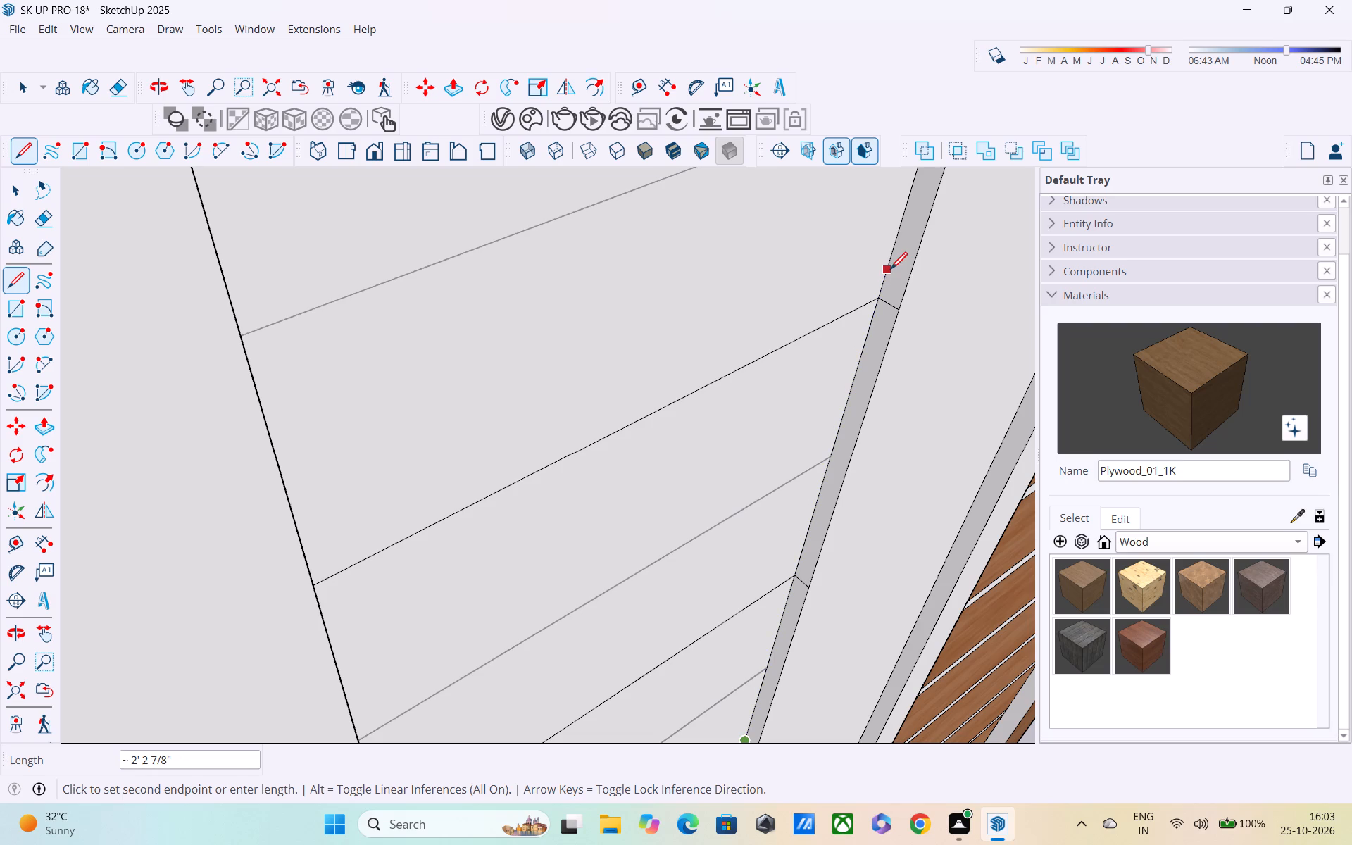
middle_click_drag(896, 287, 947, 642, "shift")
scroll(925, 568, "down", 3)
middle_click_drag(876, 483, 595, 583, "shift")
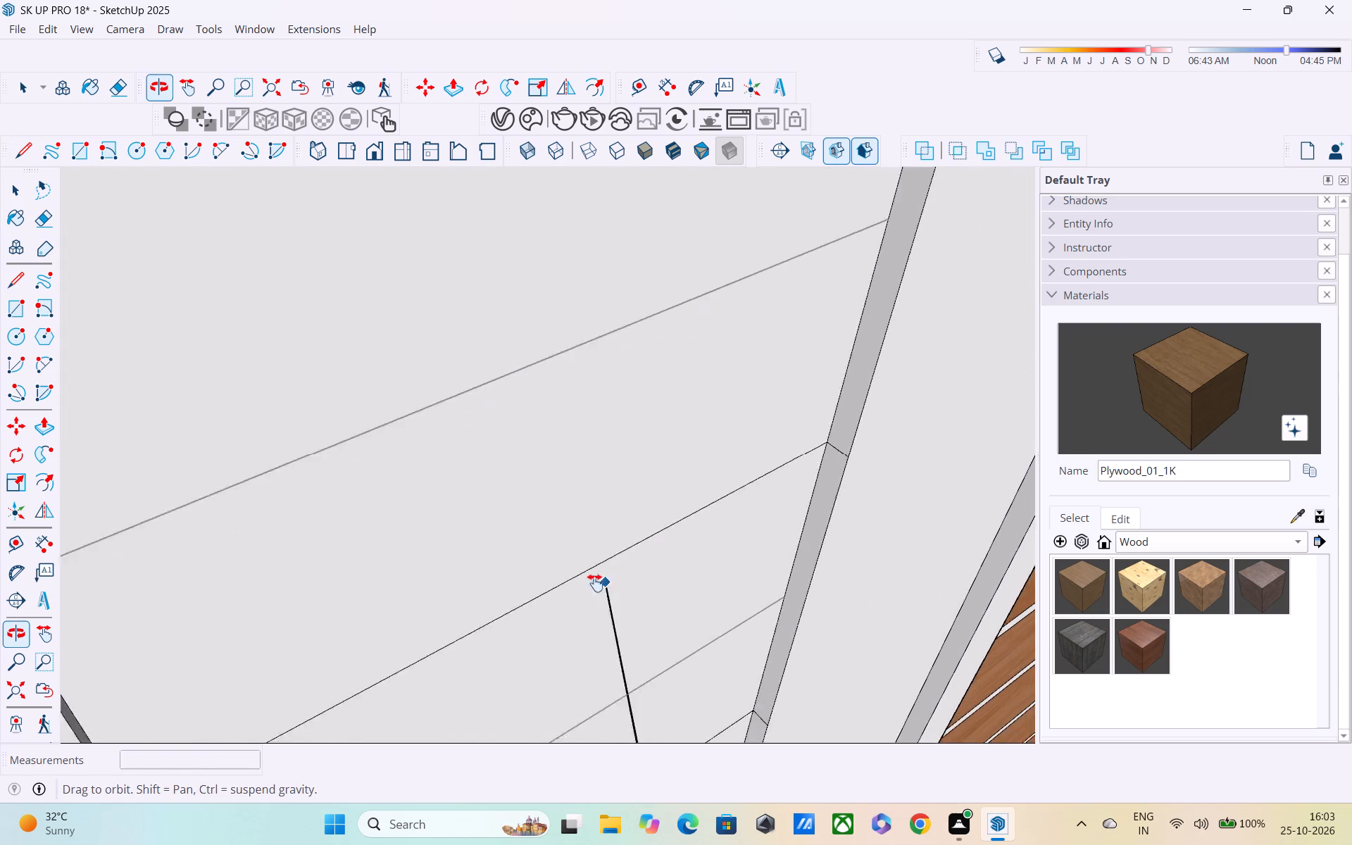
middle_click_drag(595, 583, 487, 621, "shift")
scroll(596, 374, "down", 1)
middle_click_drag(604, 369, 679, 622, "shift")
scroll(751, 453, "down", 4)
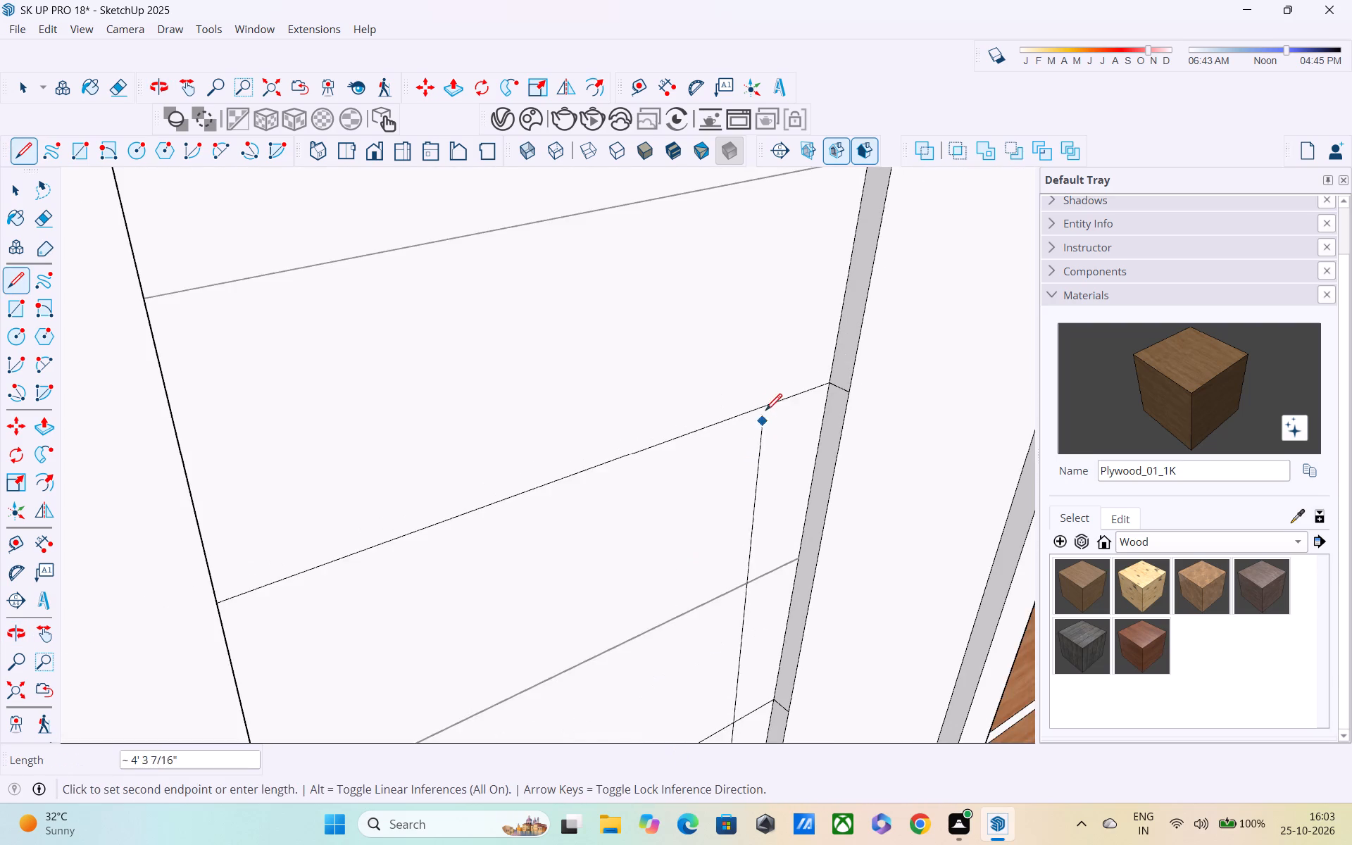
middle_click_drag(770, 394, 494, 613, "shift")
middle_click_drag(549, 399, 591, 316)
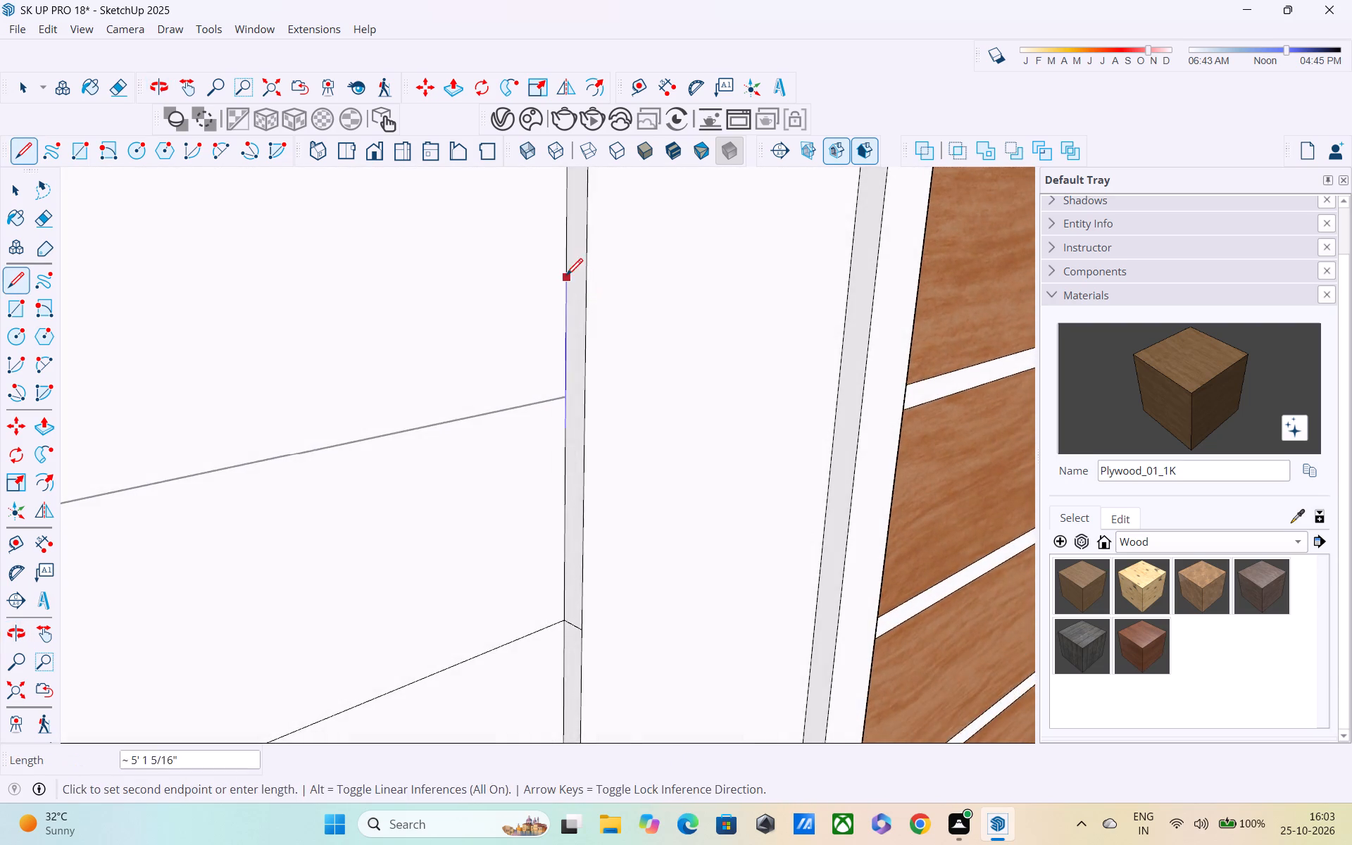
middle_click_drag(566, 297, 589, 609, "shift")
middle_click_drag(592, 539, 589, 425)
scroll(596, 497, "up", 5)
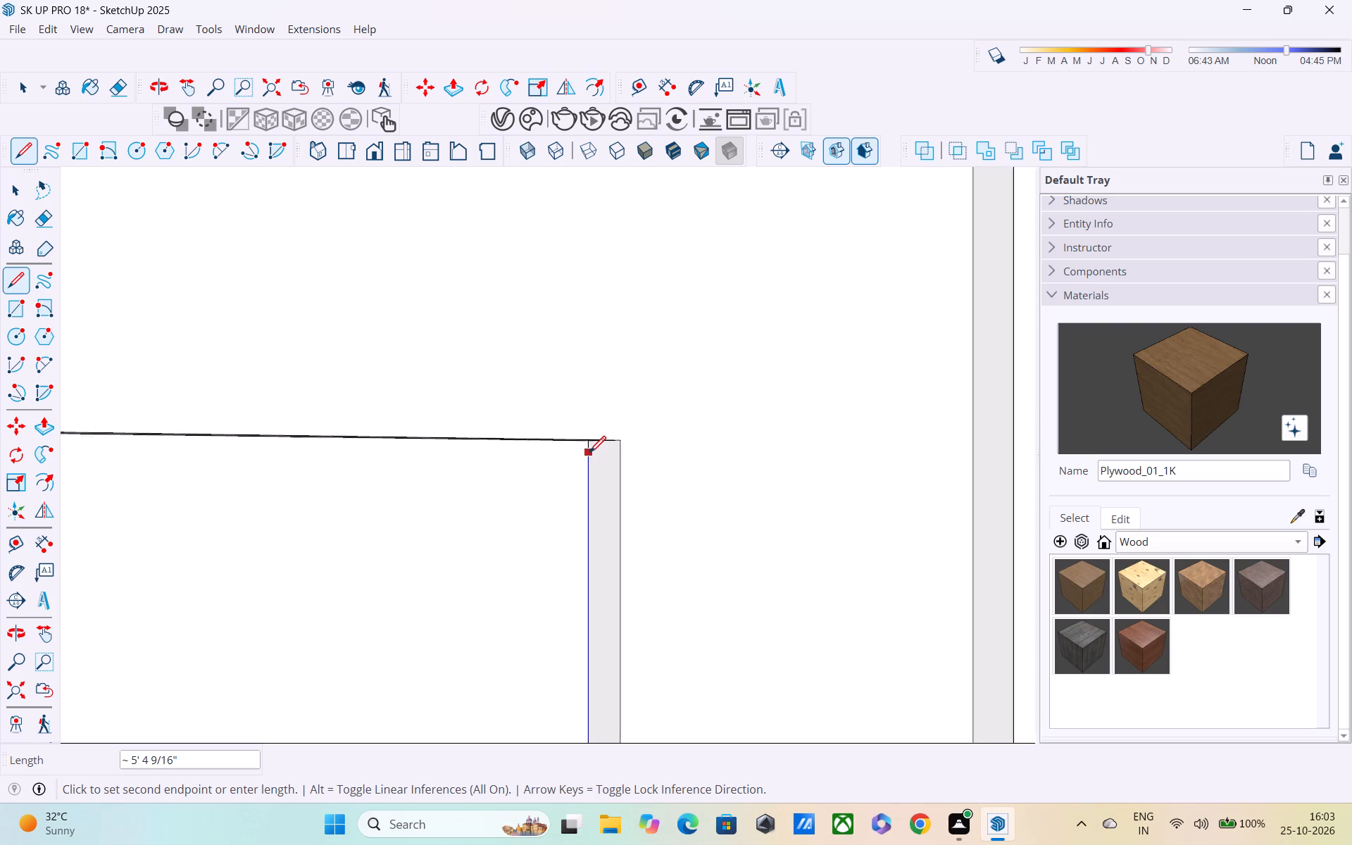
scroll(589, 454, "up", 1)
middle_click_drag(590, 449, 606, 387)
scroll(601, 448, "up", 3)
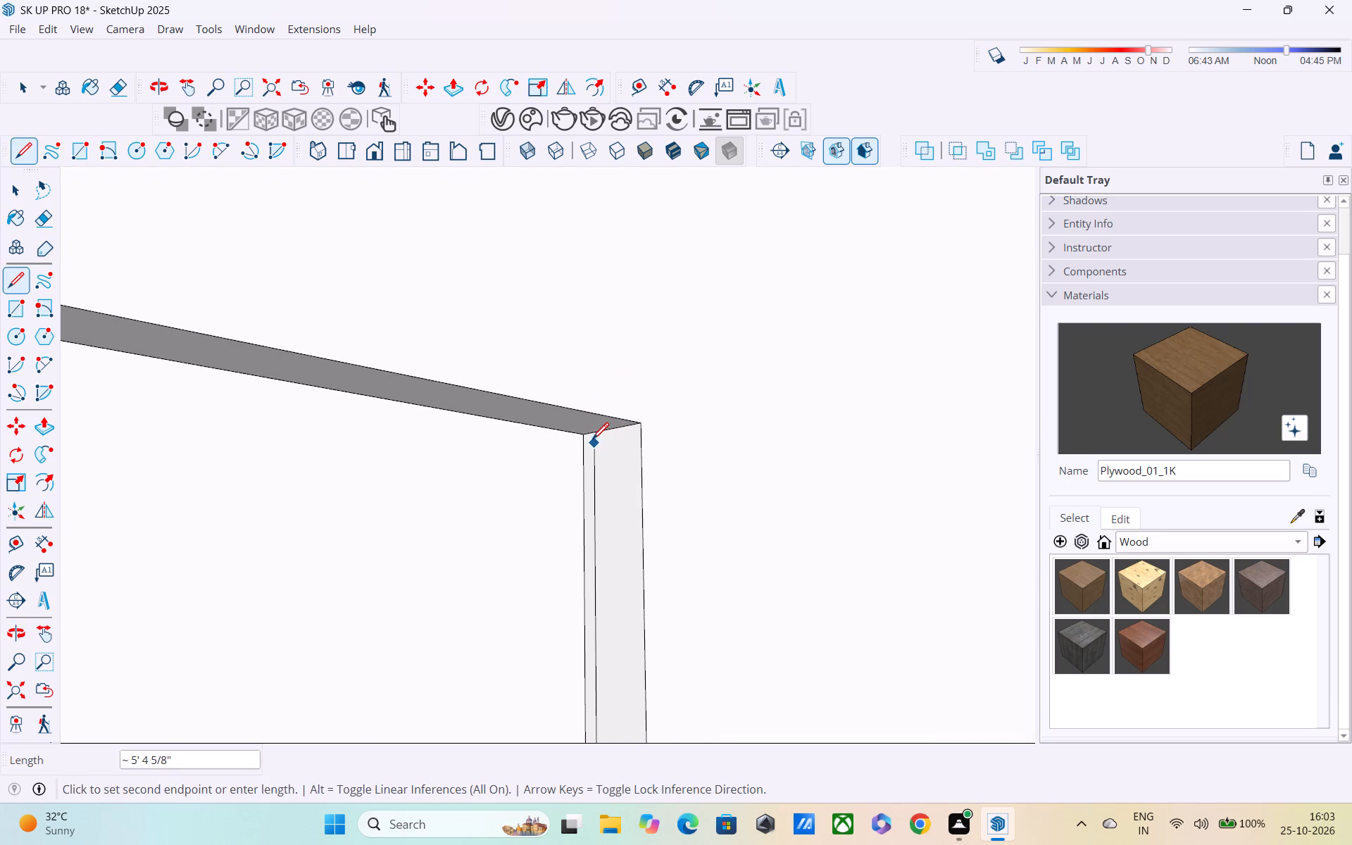
left_click(588, 437)
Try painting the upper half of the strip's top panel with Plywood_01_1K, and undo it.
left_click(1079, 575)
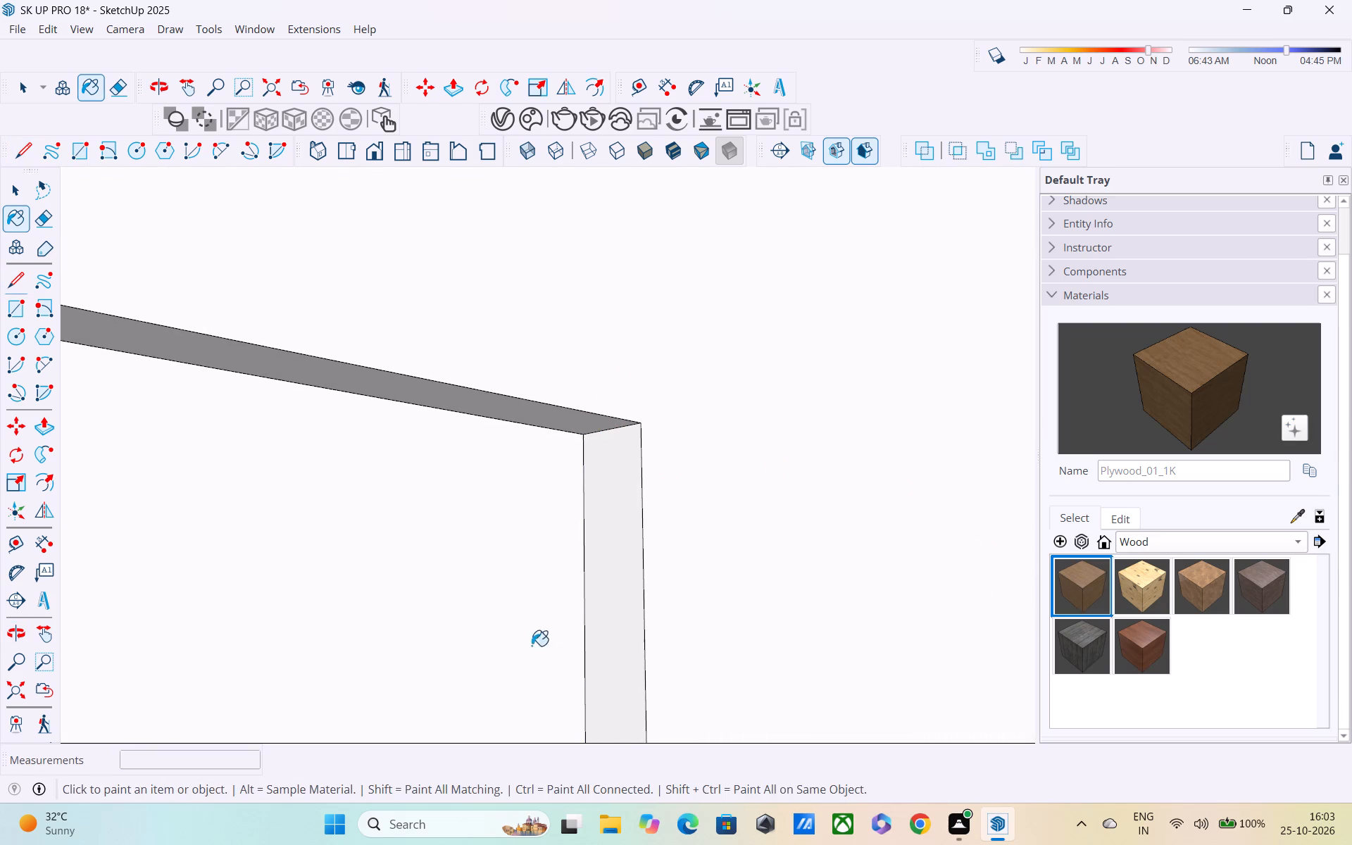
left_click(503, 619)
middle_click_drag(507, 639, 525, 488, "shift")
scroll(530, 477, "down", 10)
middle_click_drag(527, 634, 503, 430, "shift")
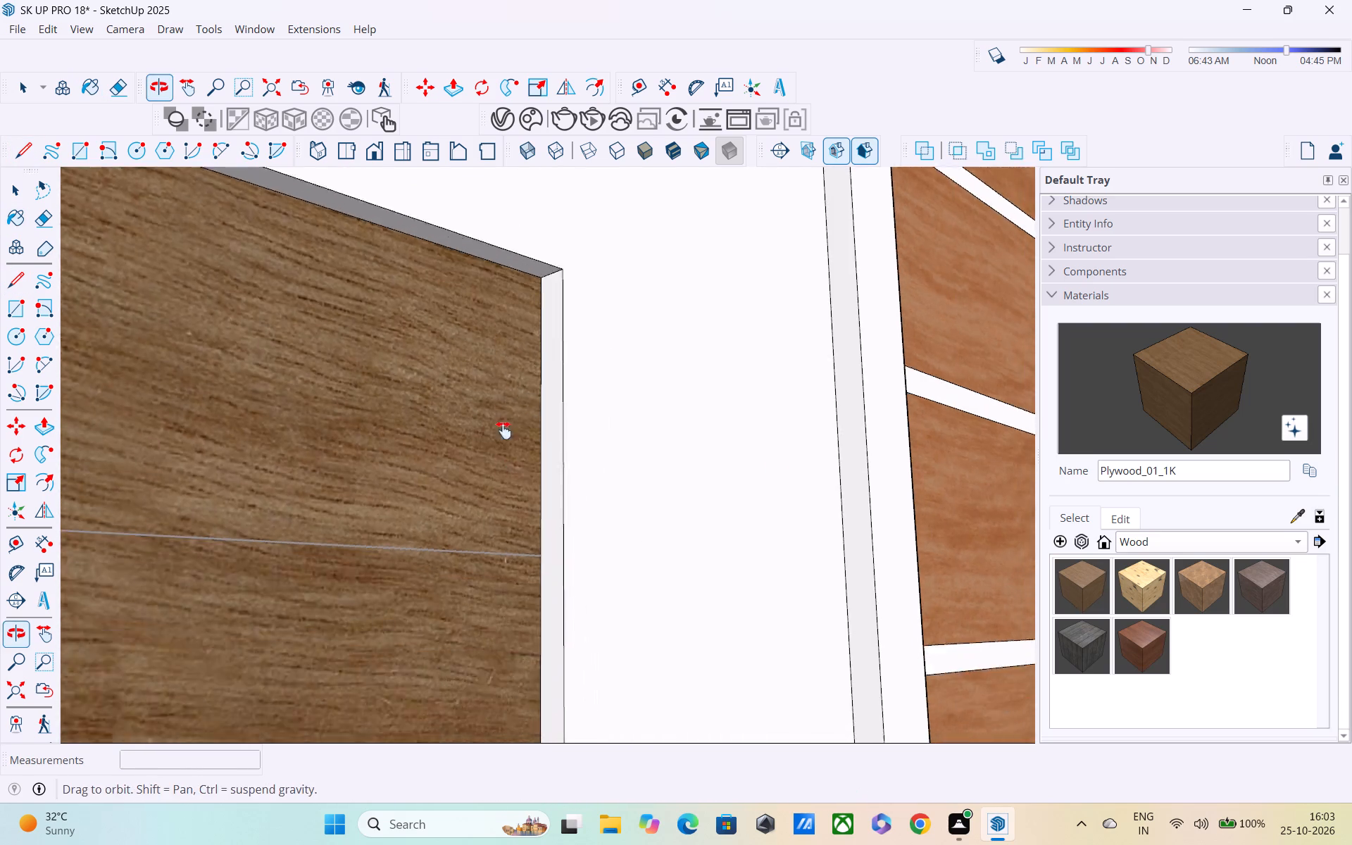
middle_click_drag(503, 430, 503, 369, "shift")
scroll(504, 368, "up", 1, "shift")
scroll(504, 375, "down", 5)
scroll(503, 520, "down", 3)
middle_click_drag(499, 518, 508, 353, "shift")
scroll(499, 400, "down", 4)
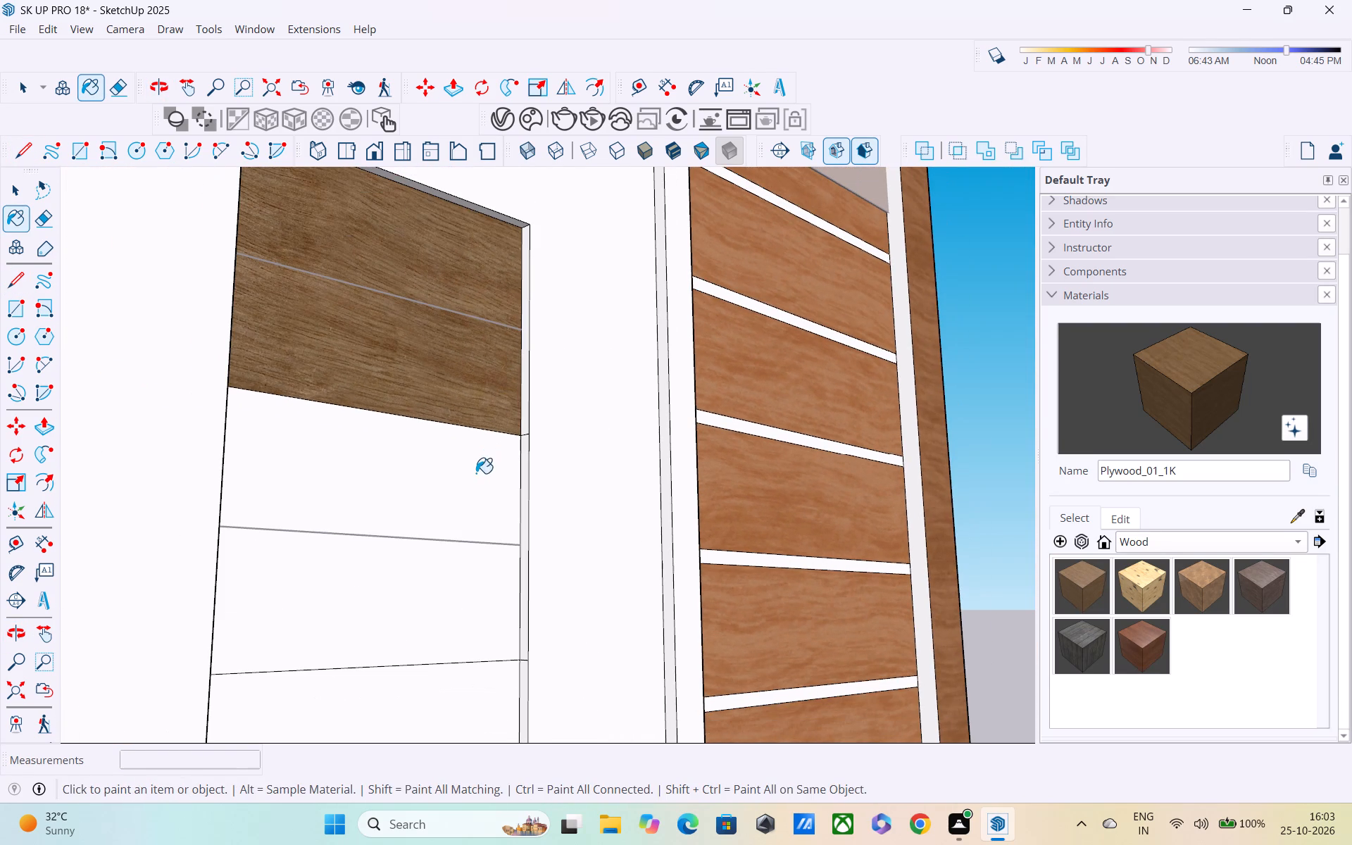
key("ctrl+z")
Select the strip's top panel face and the surrounding wall face to examine how the strip is divided.
middle_click_drag(449, 485, 195, 575)
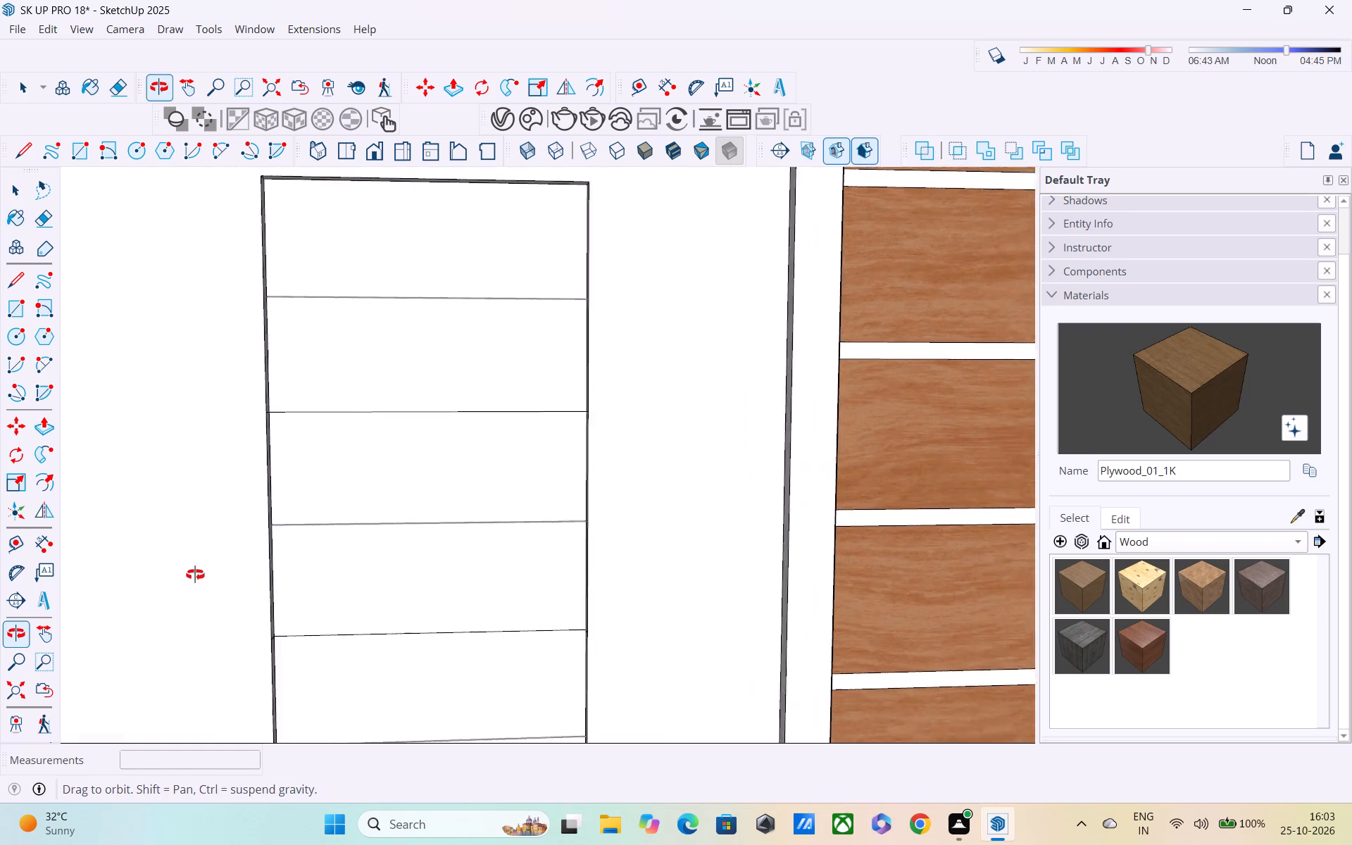
middle_click_drag(195, 575, 156, 569)
key("space")
double_click(694, 393)
double_click(442, 361)
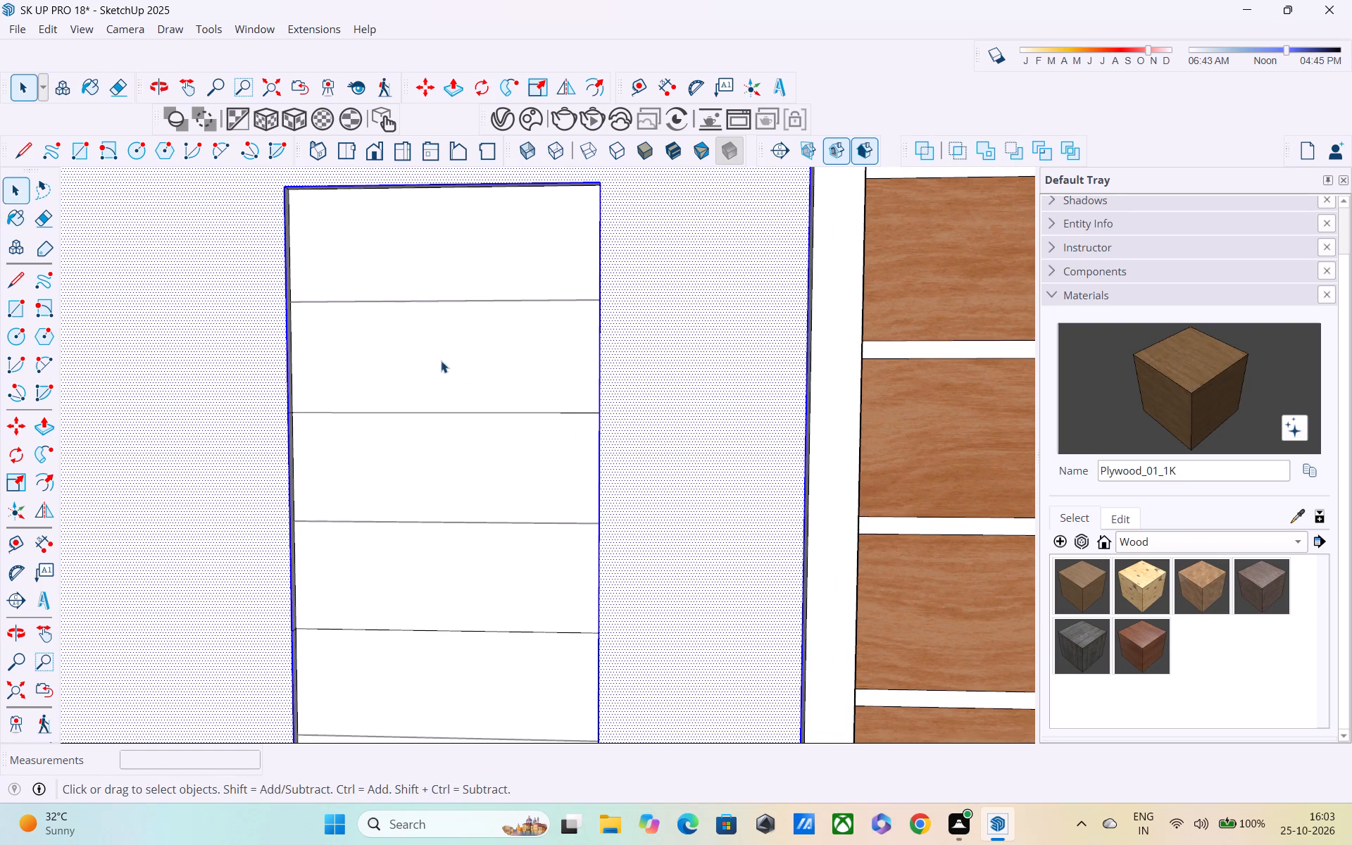
middle_click_drag(407, 340, 126, 380)
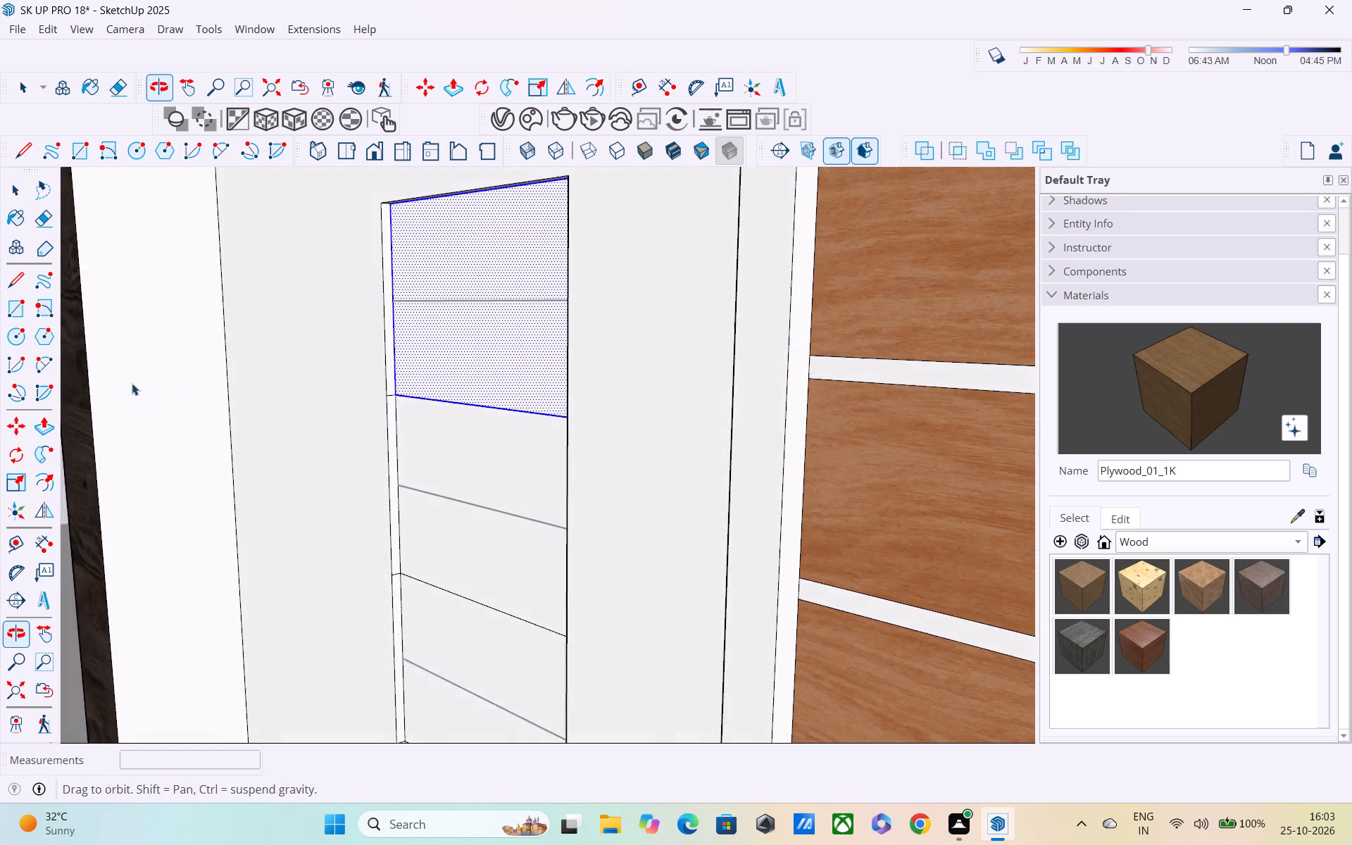
scroll(313, 336, "up", 2)
scroll(741, 409, "down", 3)
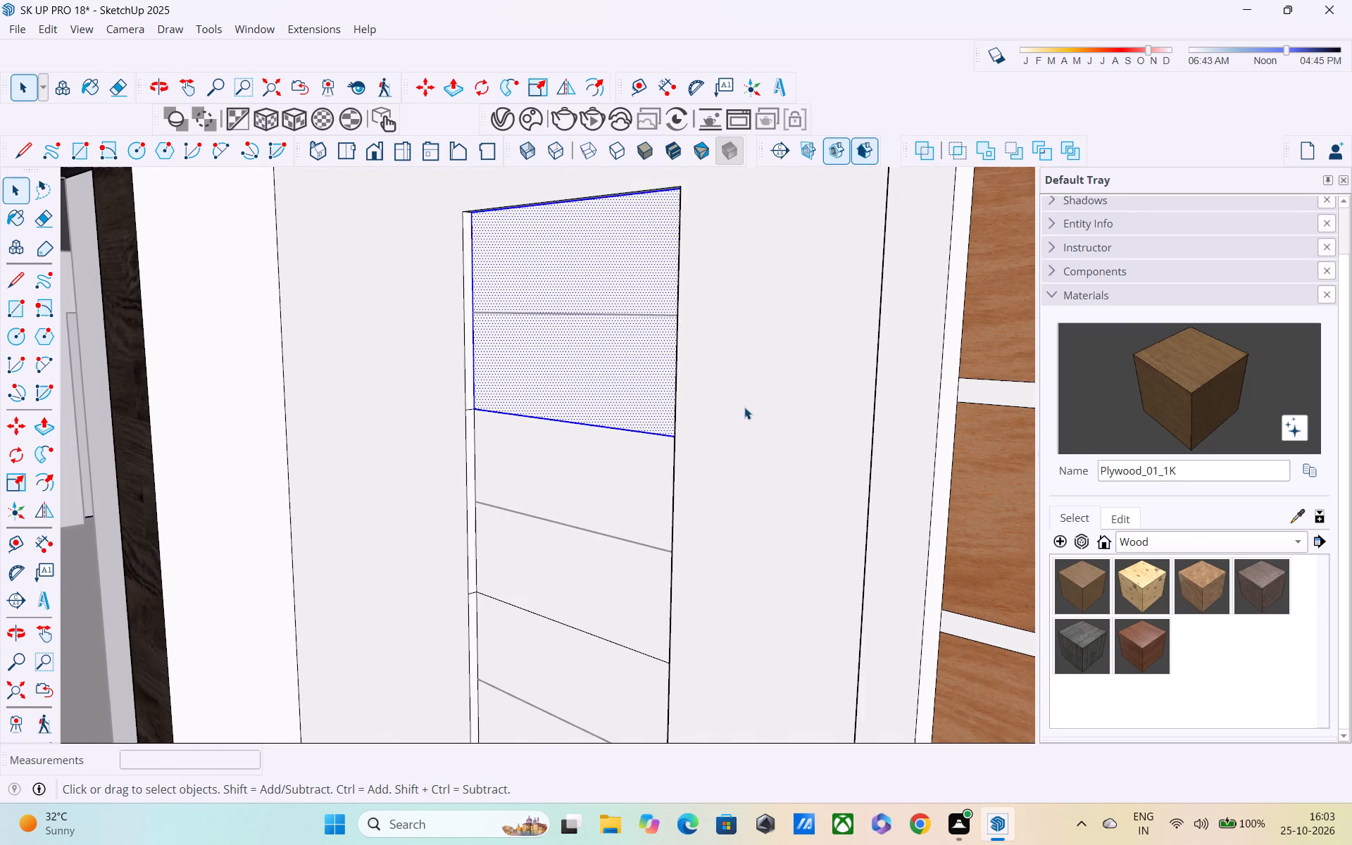
left_click_drag(751, 458, 738, 457)
scroll(564, 384, "down", 3)
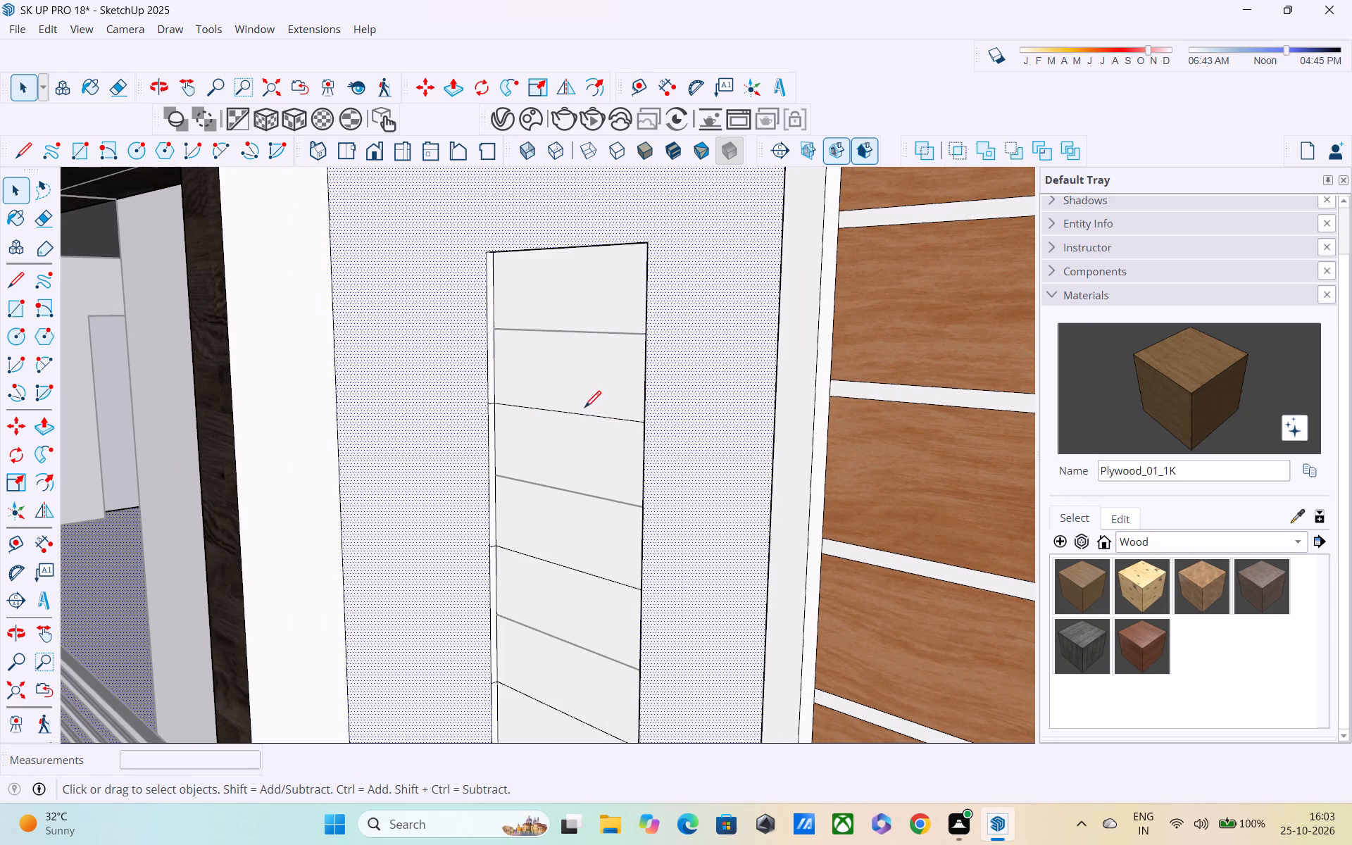
Draw a line about 3/4" long across the recess side face farther from the slatted cladding, at the top panel's middle line.
key("l")
scroll(542, 366, "up", 3)
scroll(481, 337, "up", 2)
left_click(482, 319)
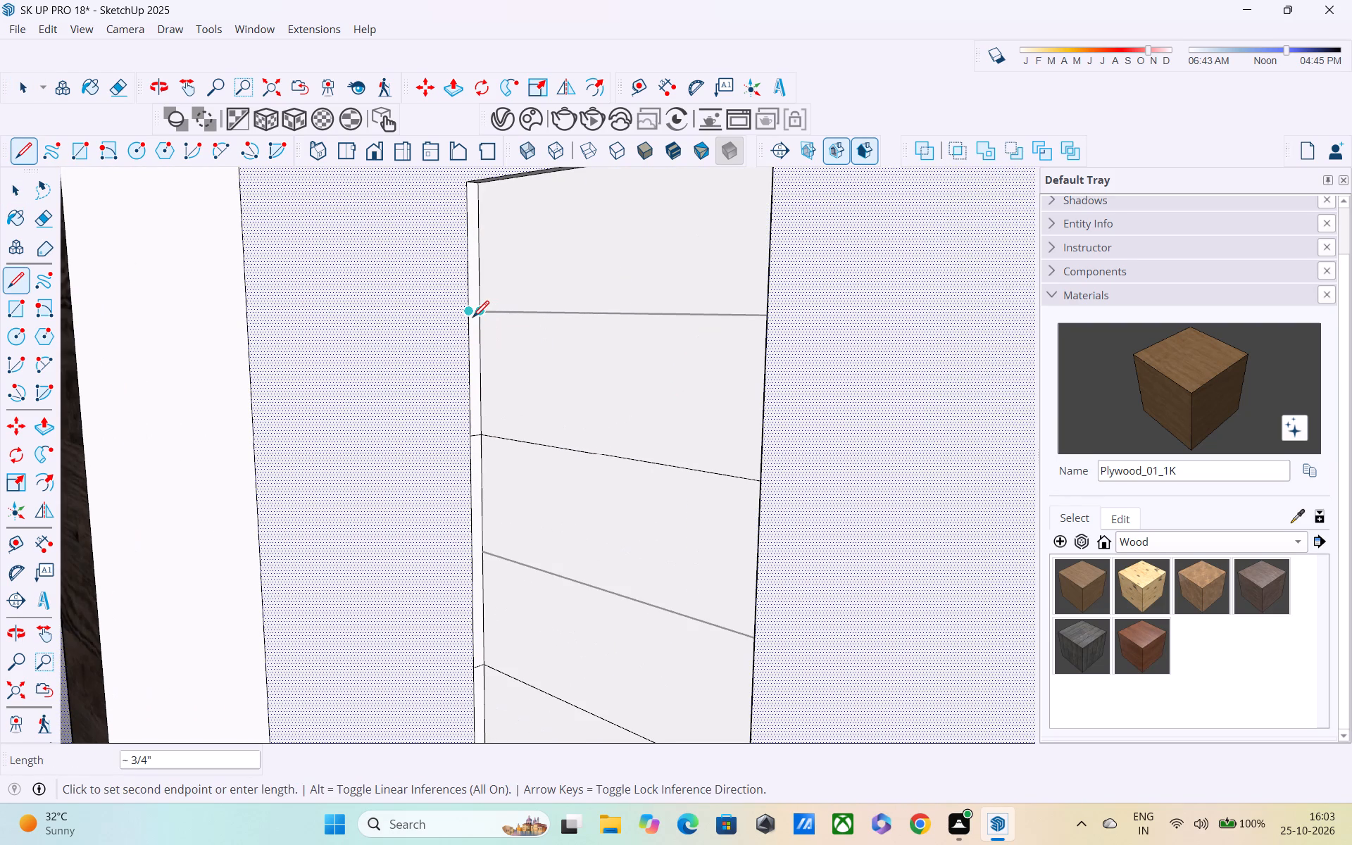
left_click(472, 319)
Draw short lines across the recess side face nearer the slatted cladding, at the middle lines of the top and second panels.
middle_click_drag(608, 361, 1113, 406)
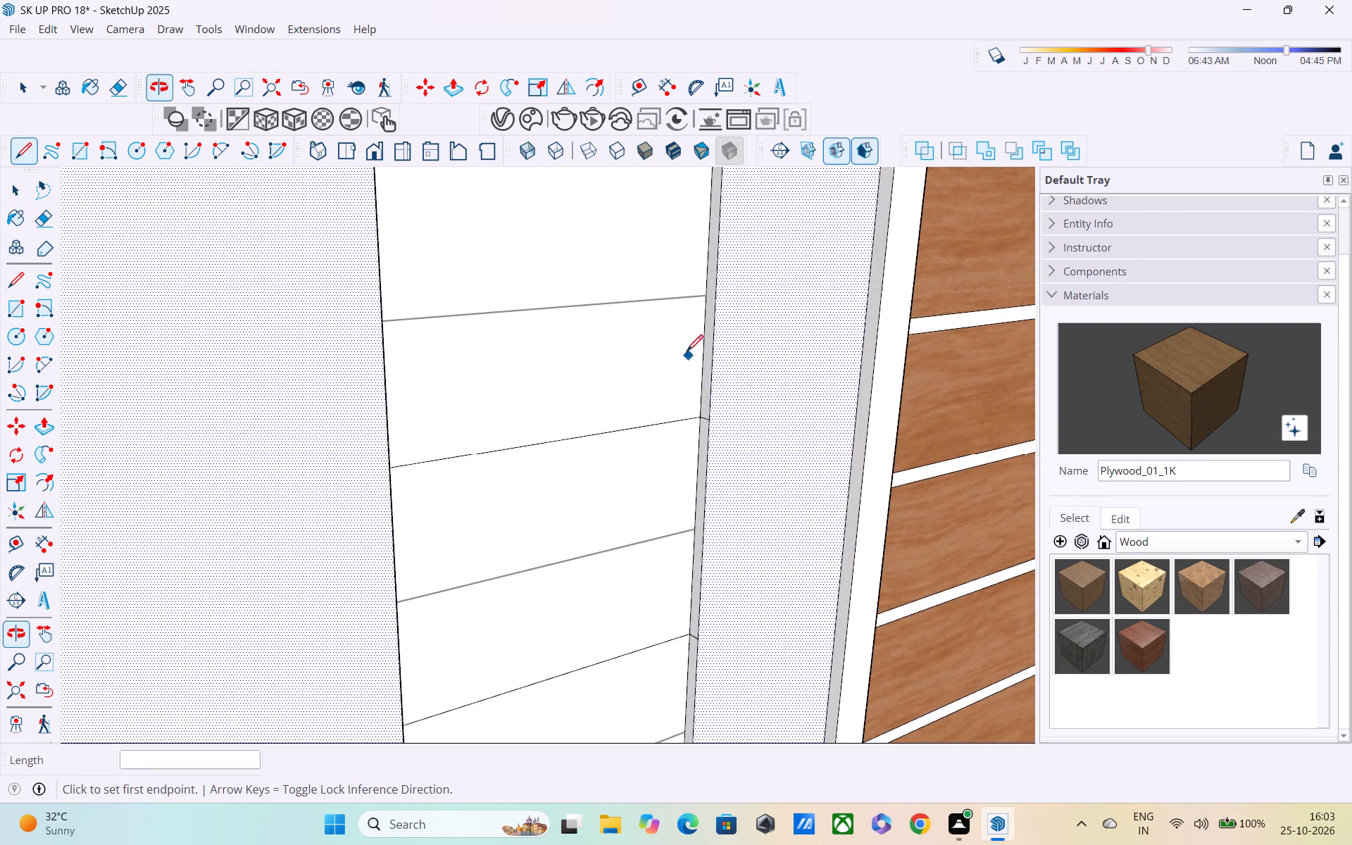
scroll(679, 327, "up", 3)
middle_click_drag(713, 295, 791, 308)
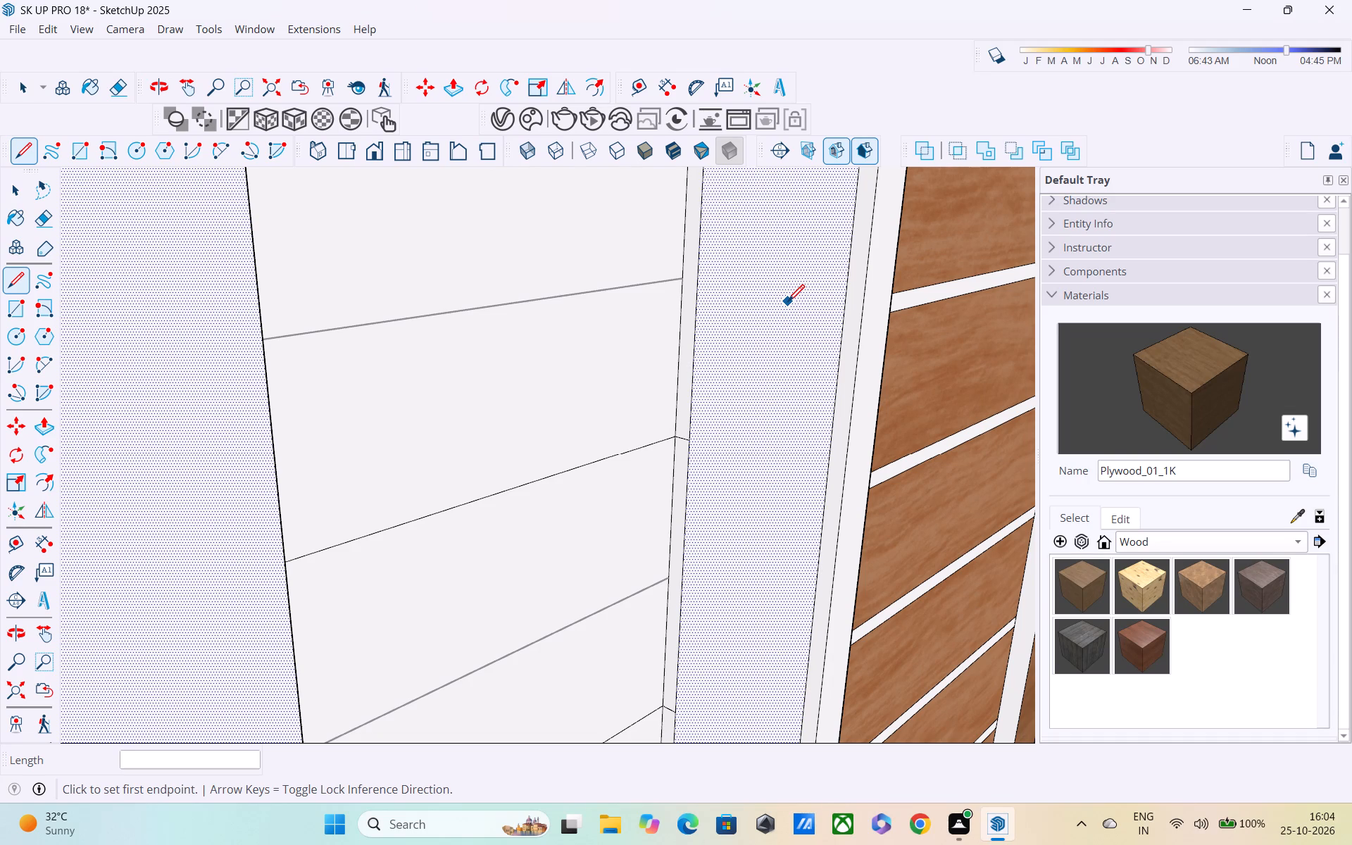
middle_click_drag(669, 297, 728, 273)
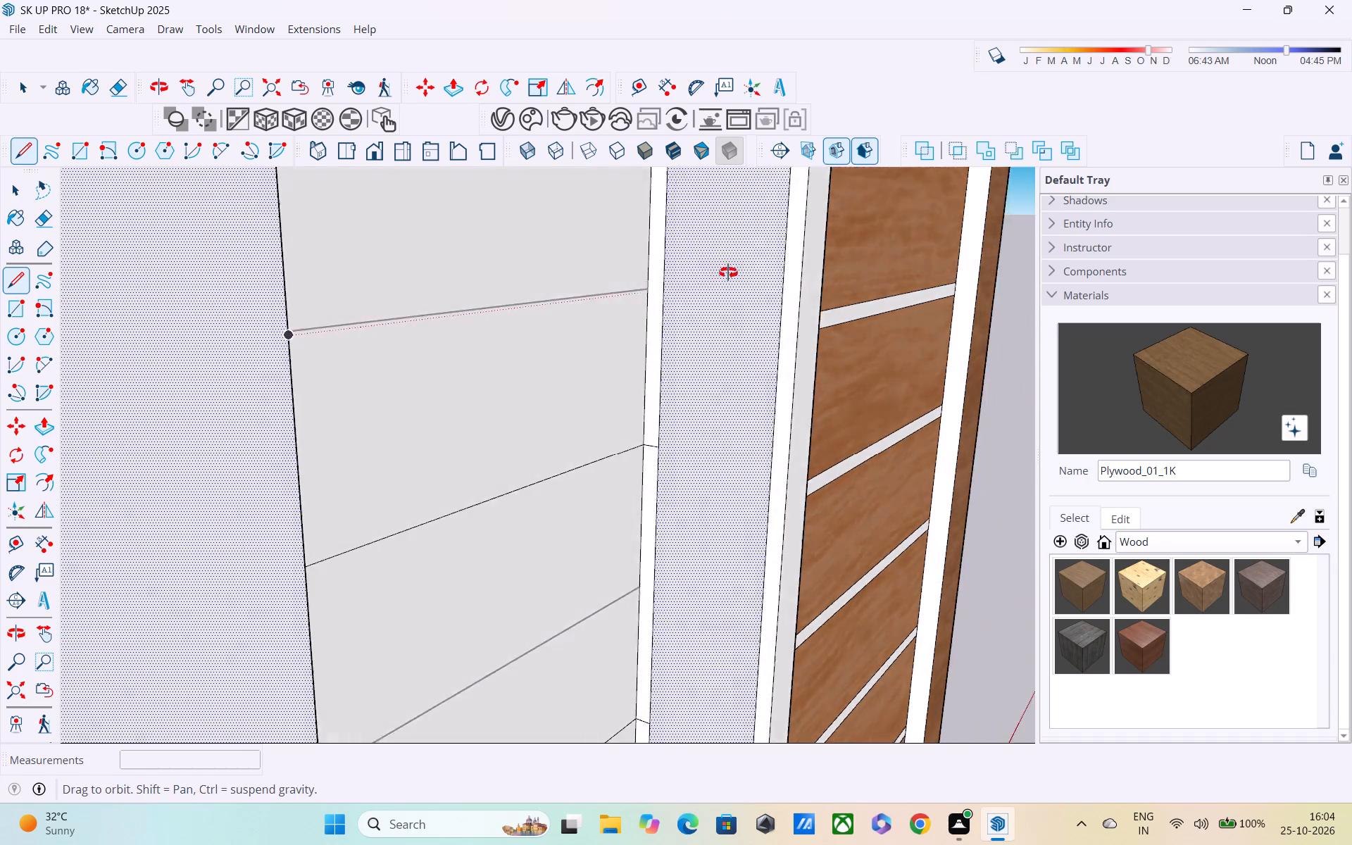
middle_click_drag(728, 273, 798, 272)
scroll(558, 273, "up", 7)
left_click(622, 298)
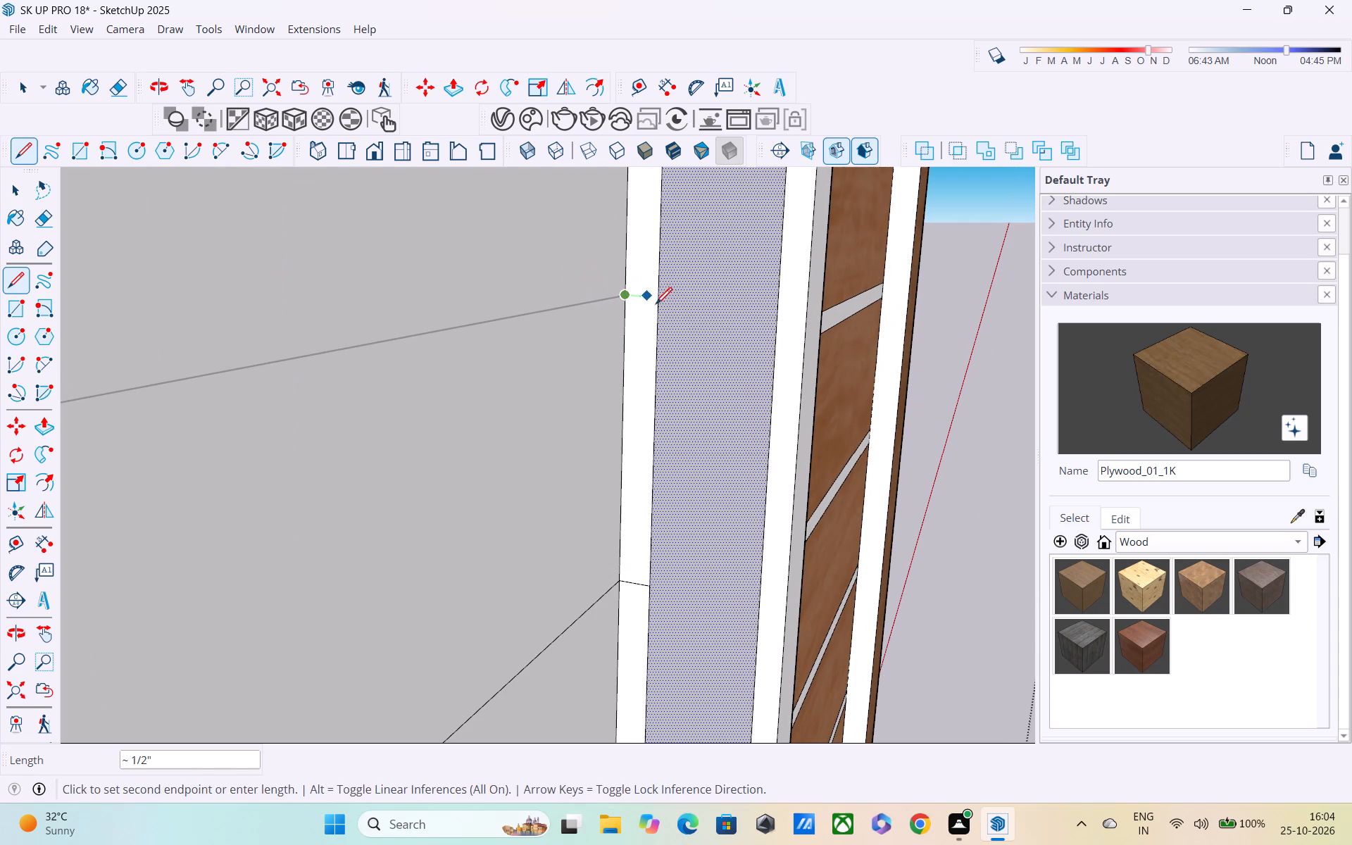
left_click(659, 306)
middle_click_drag(641, 319, 570, 257)
scroll(572, 254, "down", 6)
middle_click_drag(575, 286, 659, 77, "shift")
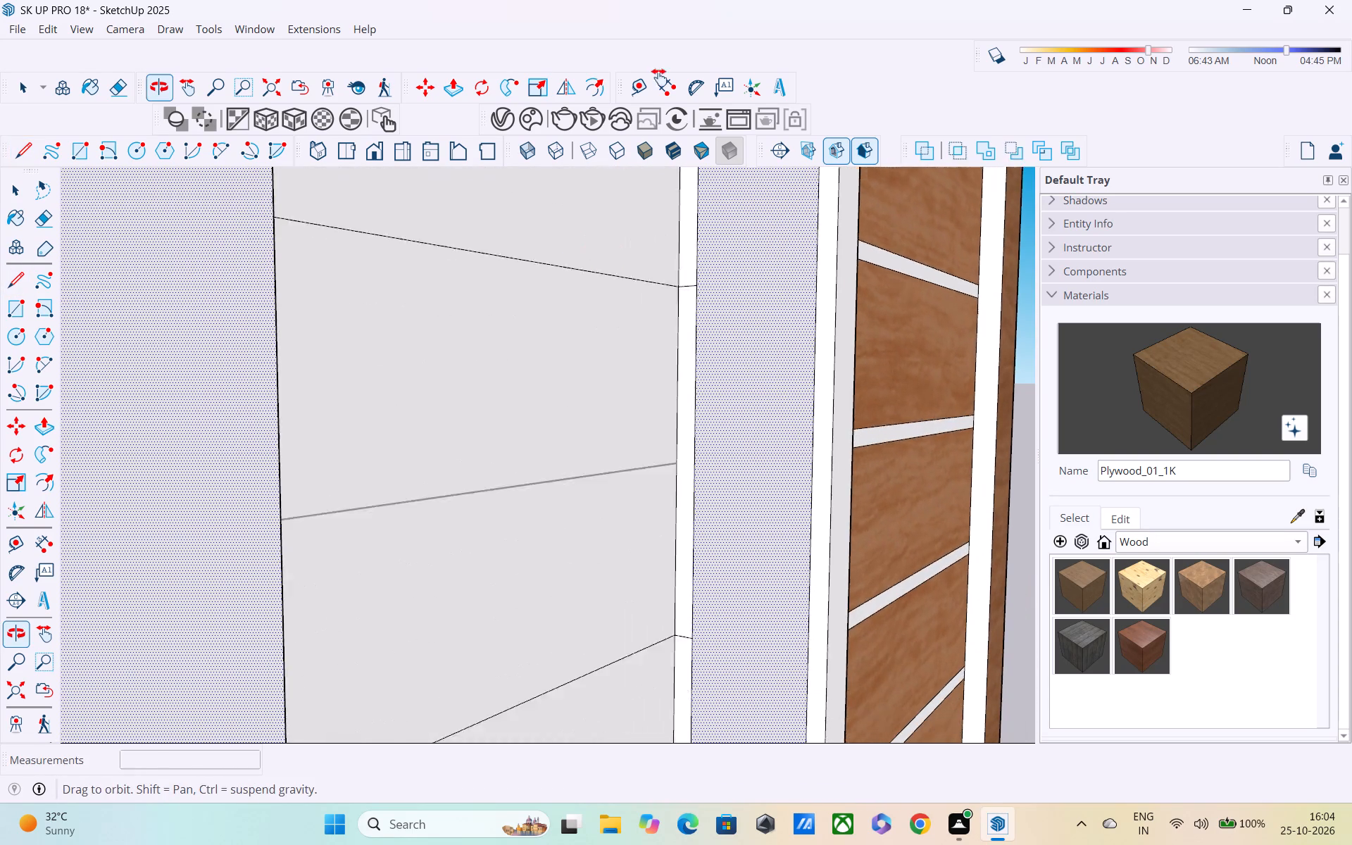
middle_click_drag(659, 77, 661, 72, "shift")
middle_click_drag(691, 389, 689, 254, "shift")
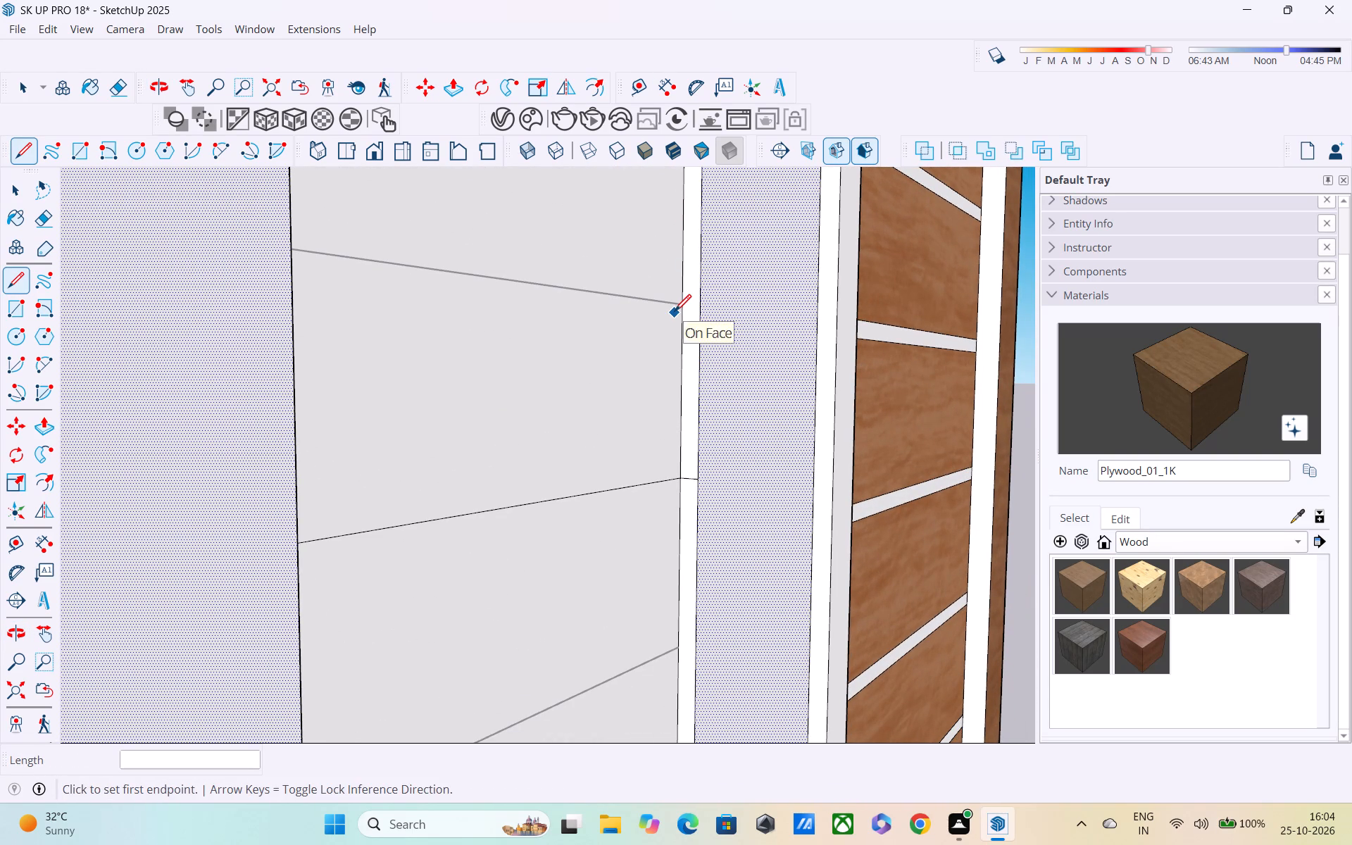
left_click(684, 301)
left_click(703, 306)
Draw lines about 3/4" long across the cladding-side recess face at the middle lines of the third, fourth and bottom panels.
middle_click_drag(689, 333, 775, 289, "shift")
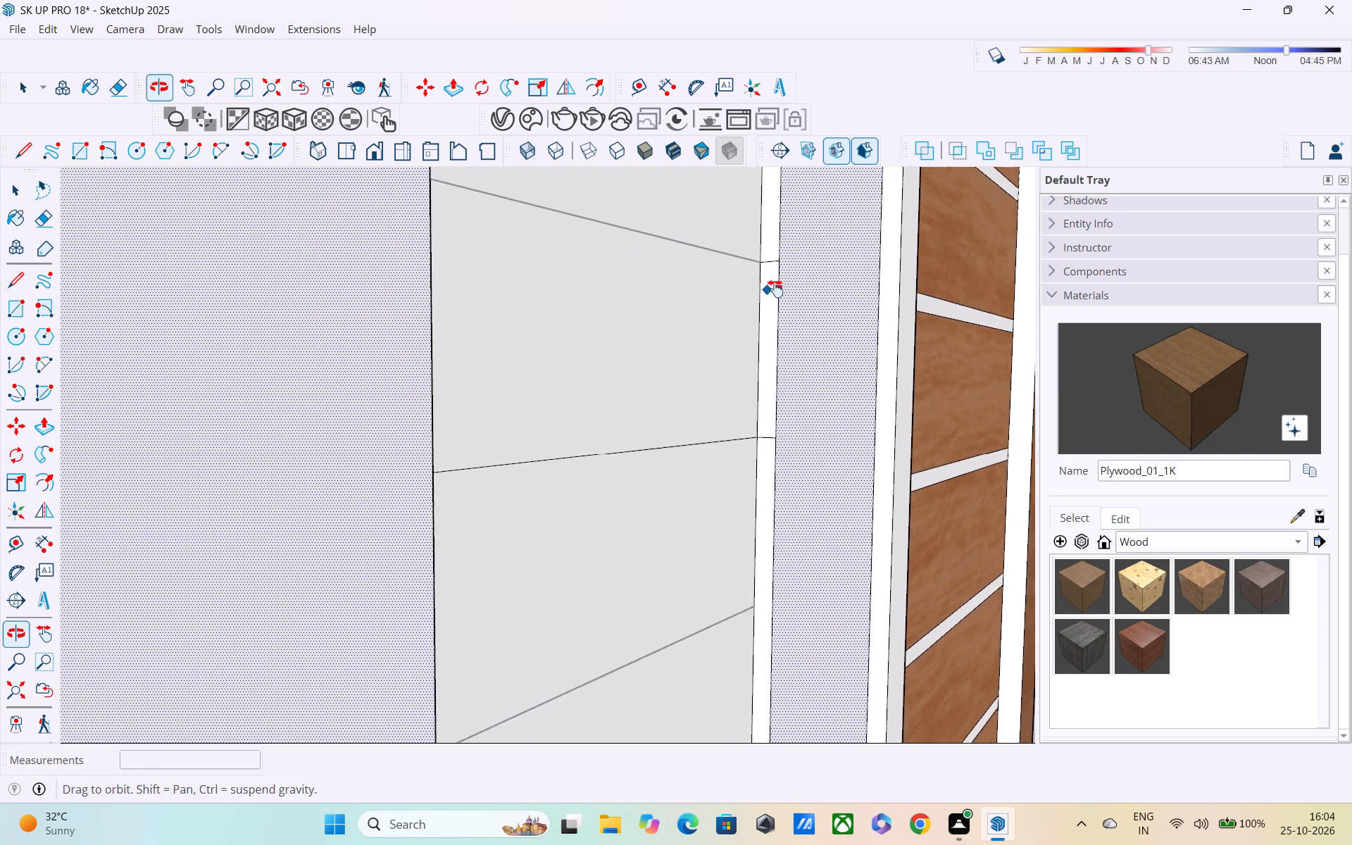
middle_click_drag(775, 289, 776, 288, "shift")
middle_click_drag(726, 353, 568, 186)
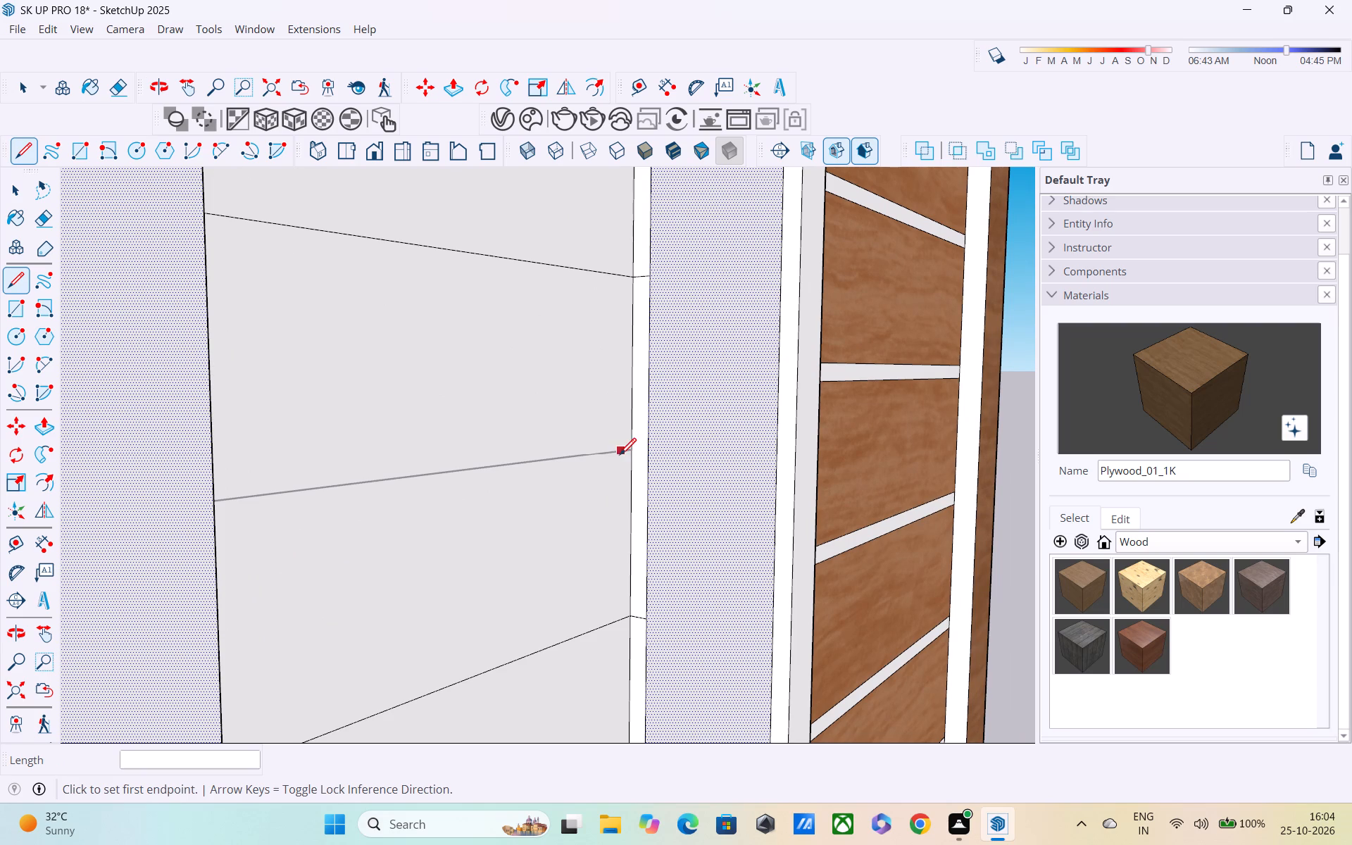
left_click(633, 454)
left_click(649, 458)
middle_click_drag(641, 490, 628, 266, "shift")
scroll(631, 283, "up", 1, "shift")
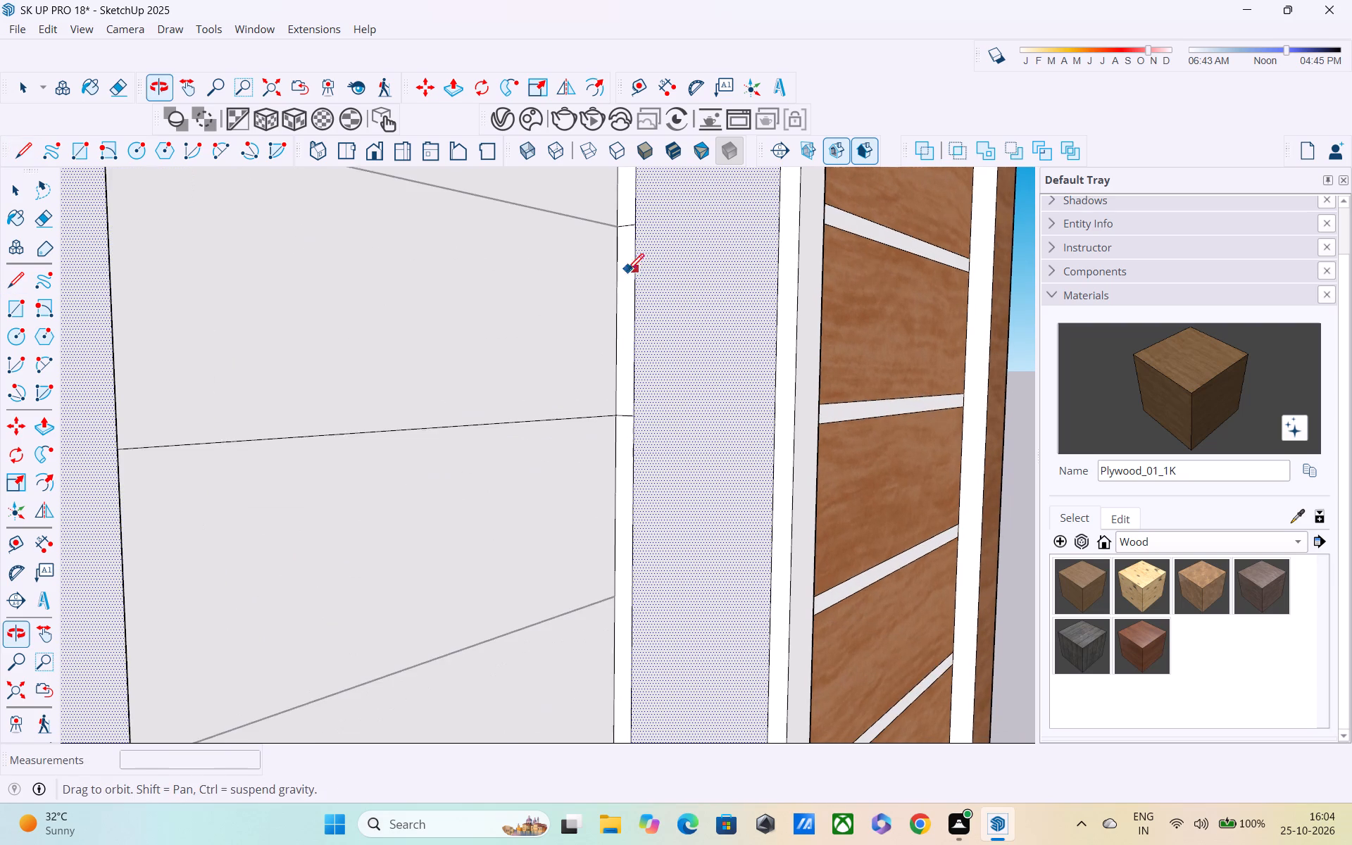
left_click(616, 595)
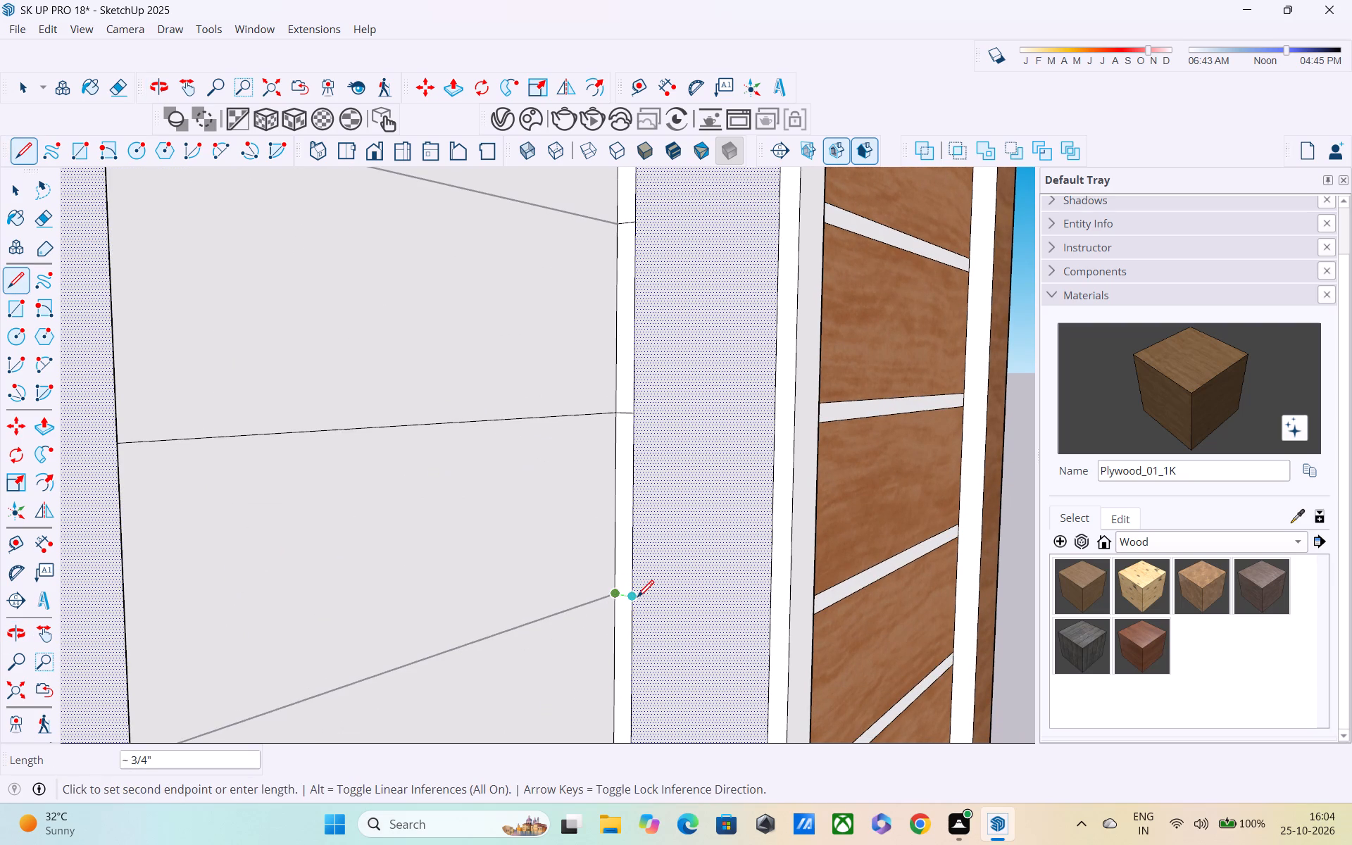
left_click(635, 596)
middle_click_drag(630, 611, 611, 290, "shift")
middle_click_drag(599, 576, 596, 468, "shift")
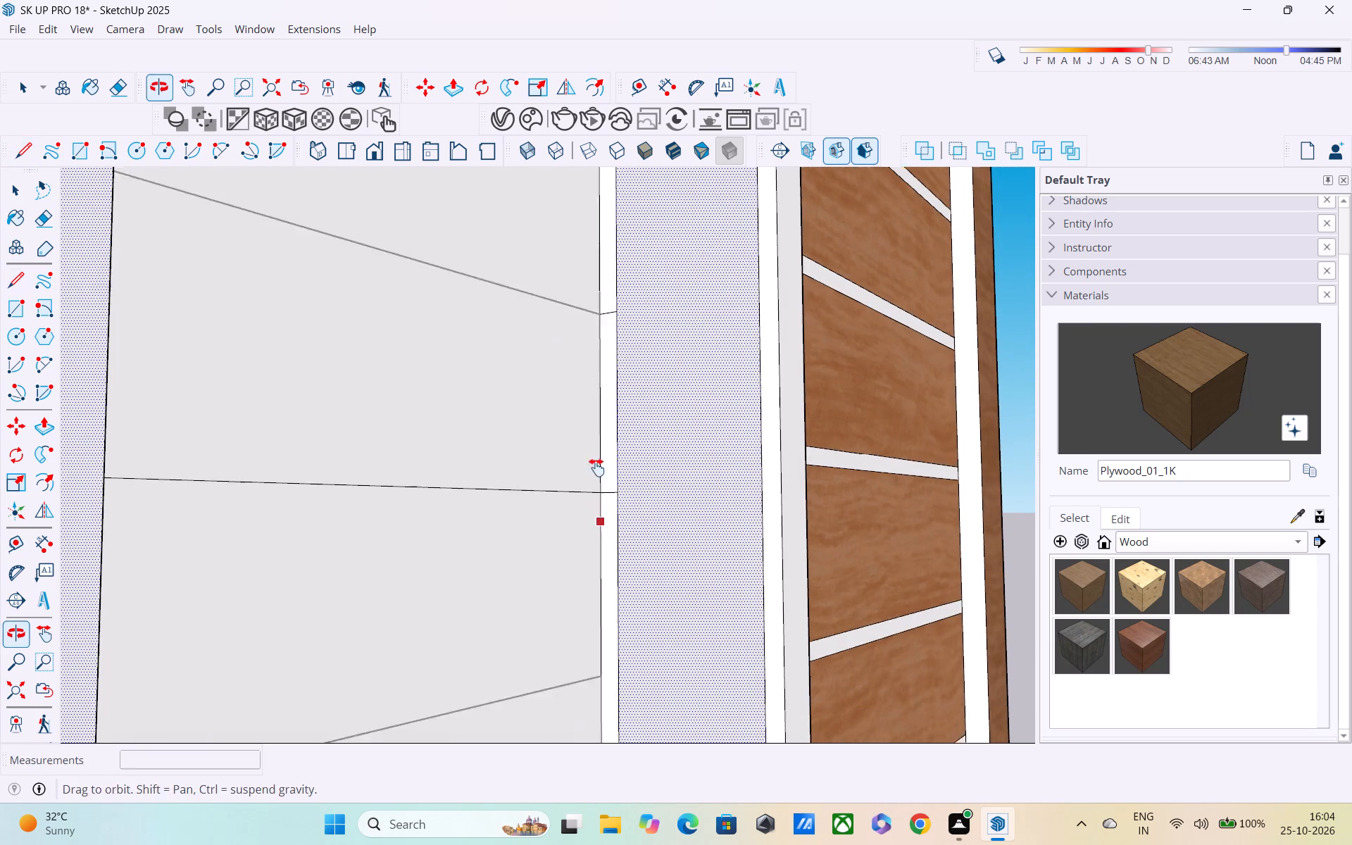
middle_click_drag(596, 468, 596, 378, "shift")
scroll(610, 558, "up", 2)
left_click(591, 532)
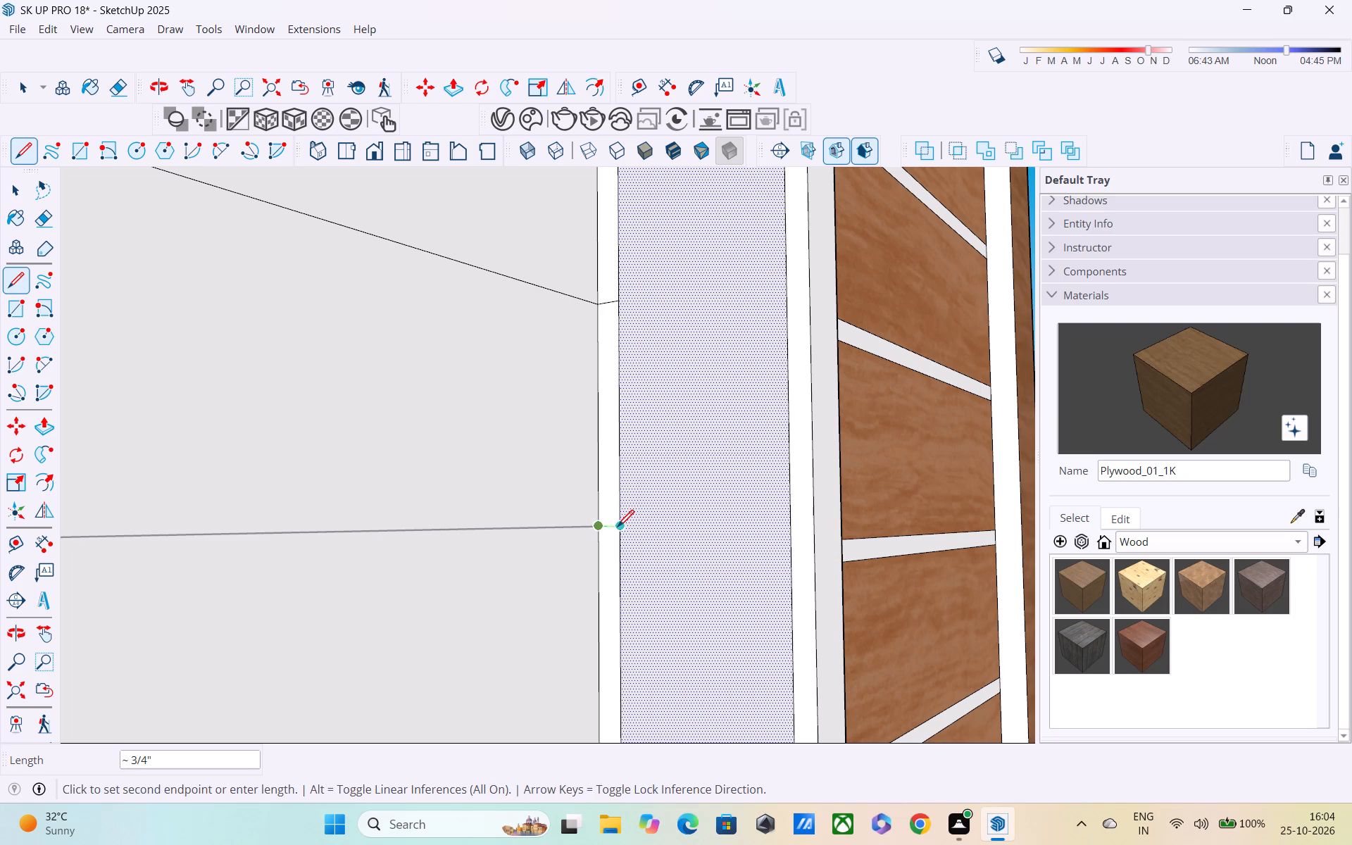
left_click(618, 528)
Draw lines about 3/4" long across the recess side face farther from the slatted cladding, at the bottom and fourth panels' middle lines.
middle_click_drag(612, 539, 725, 412, "shift")
scroll(668, 447, "down", 5)
middle_click_drag(668, 448, 506, 495)
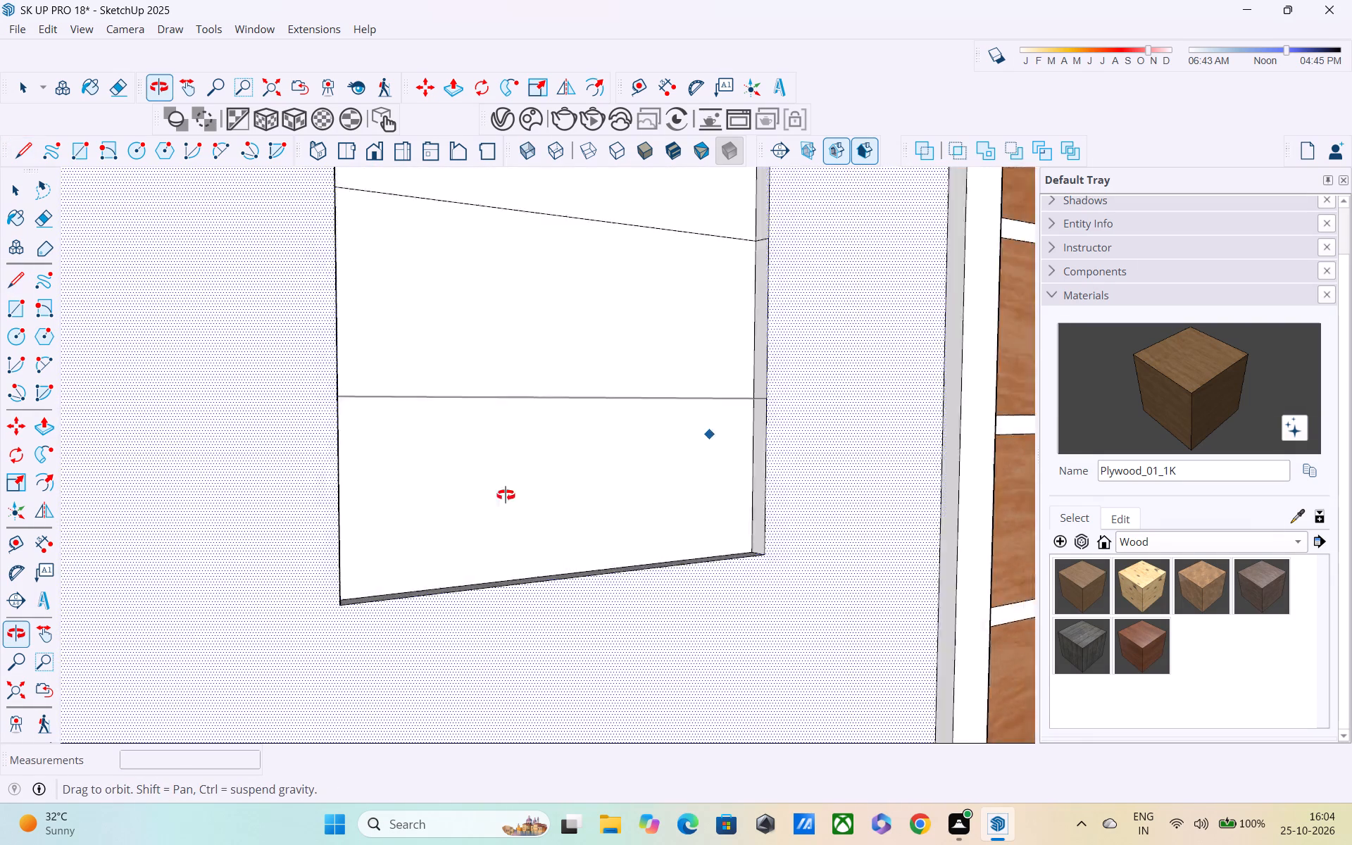
middle_click_drag(506, 495, 0, 468)
scroll(327, 463, "up", 4)
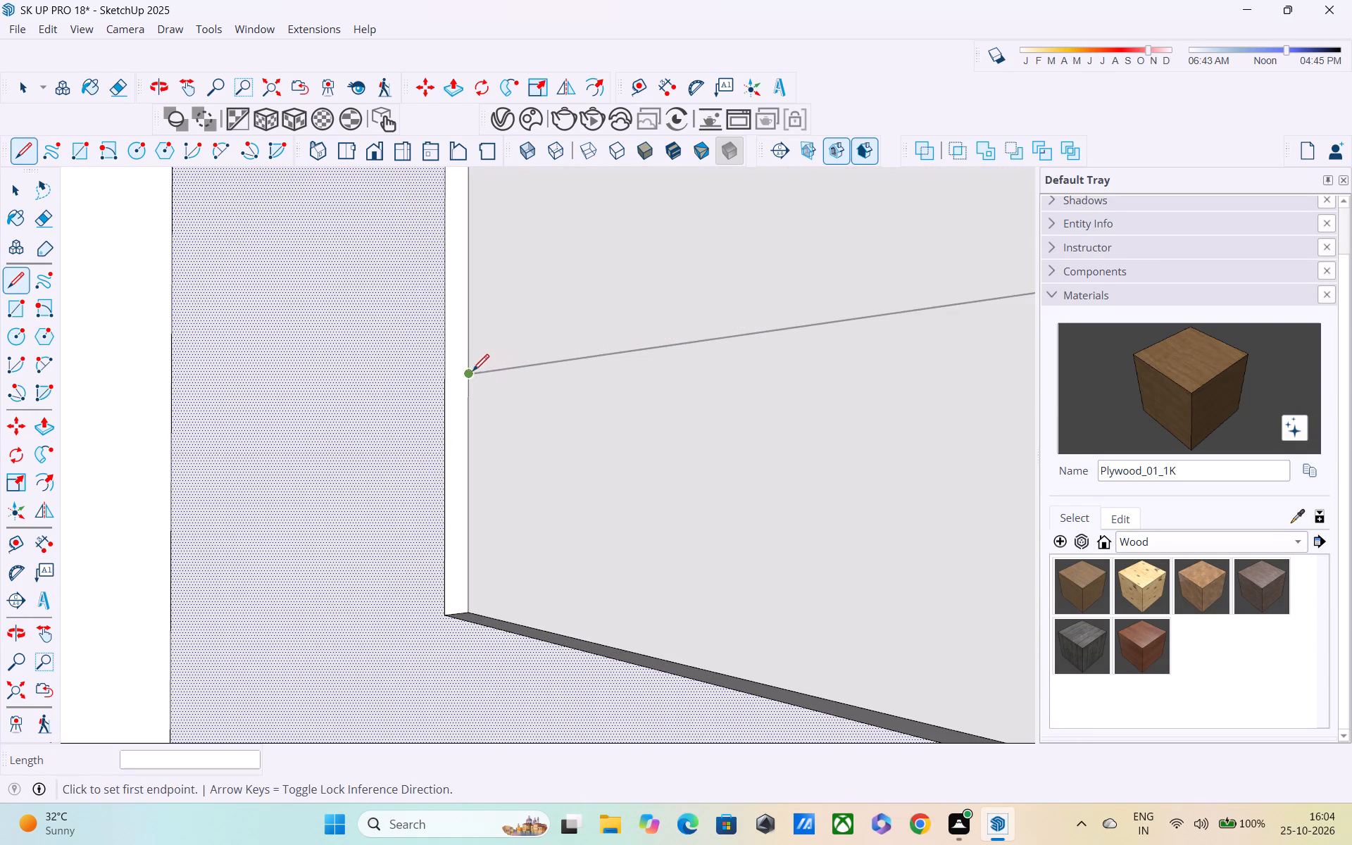
left_click(468, 375)
left_click(452, 377)
middle_click_drag(474, 346, 474, 449, "shift")
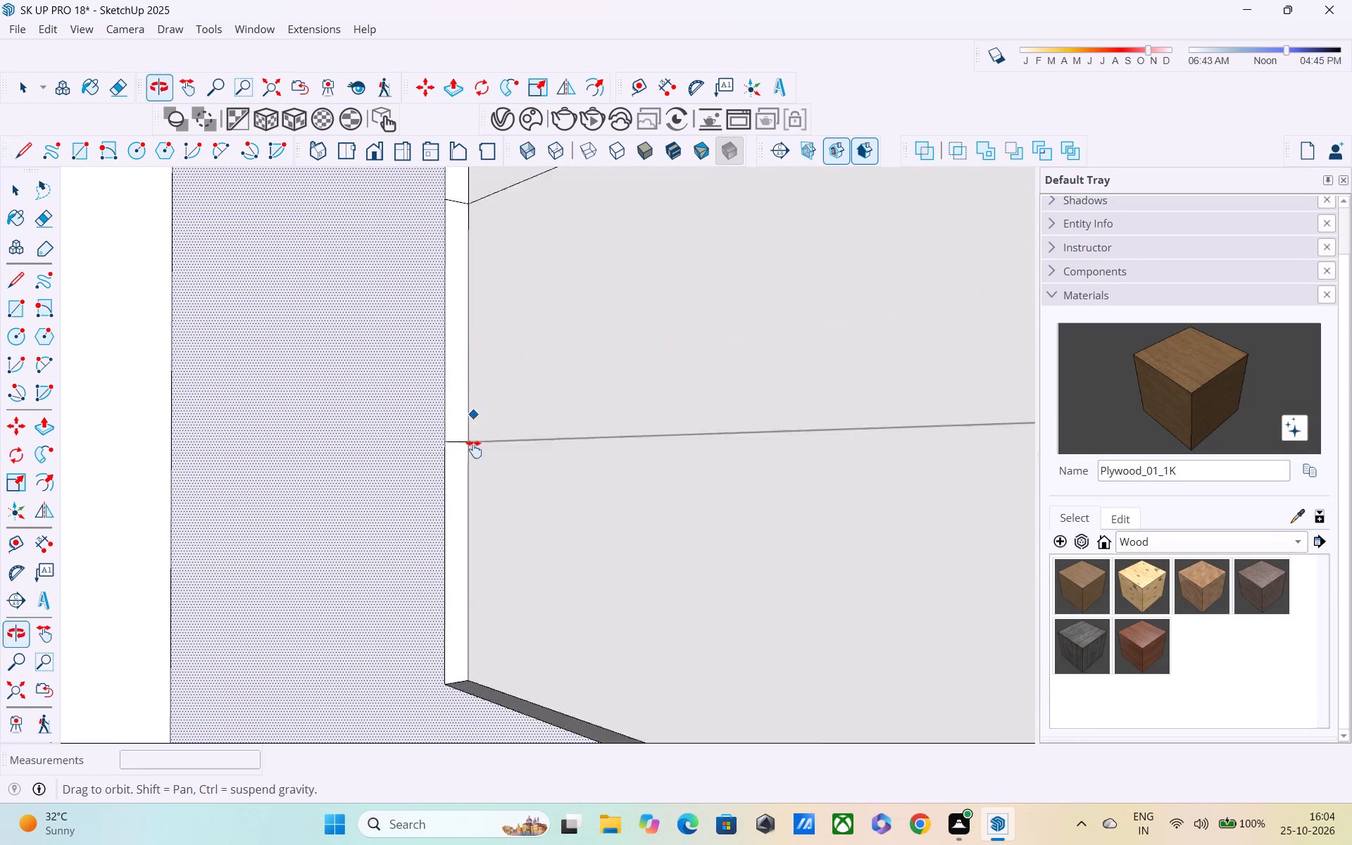
middle_click_drag(474, 449, 474, 561, "shift")
middle_click_drag(483, 362, 490, 745)
left_click(477, 469)
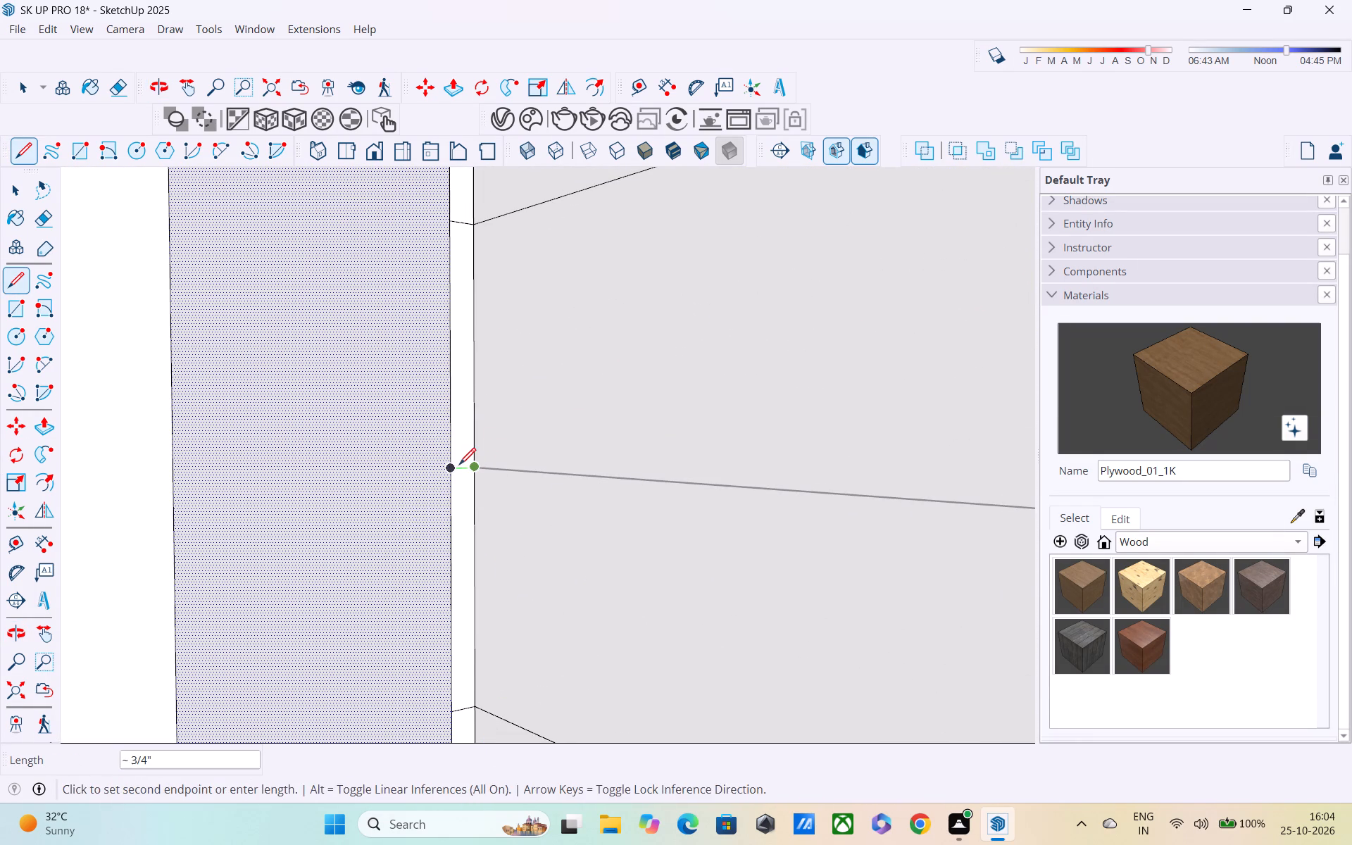
left_click(458, 466)
Draw lines about 3/4" long across the same far recess side face at the middle lines of the third and second panels.
middle_click_drag(470, 433, 470, 713)
scroll(489, 433, "down", 1)
middle_click_drag(490, 448, 482, 668)
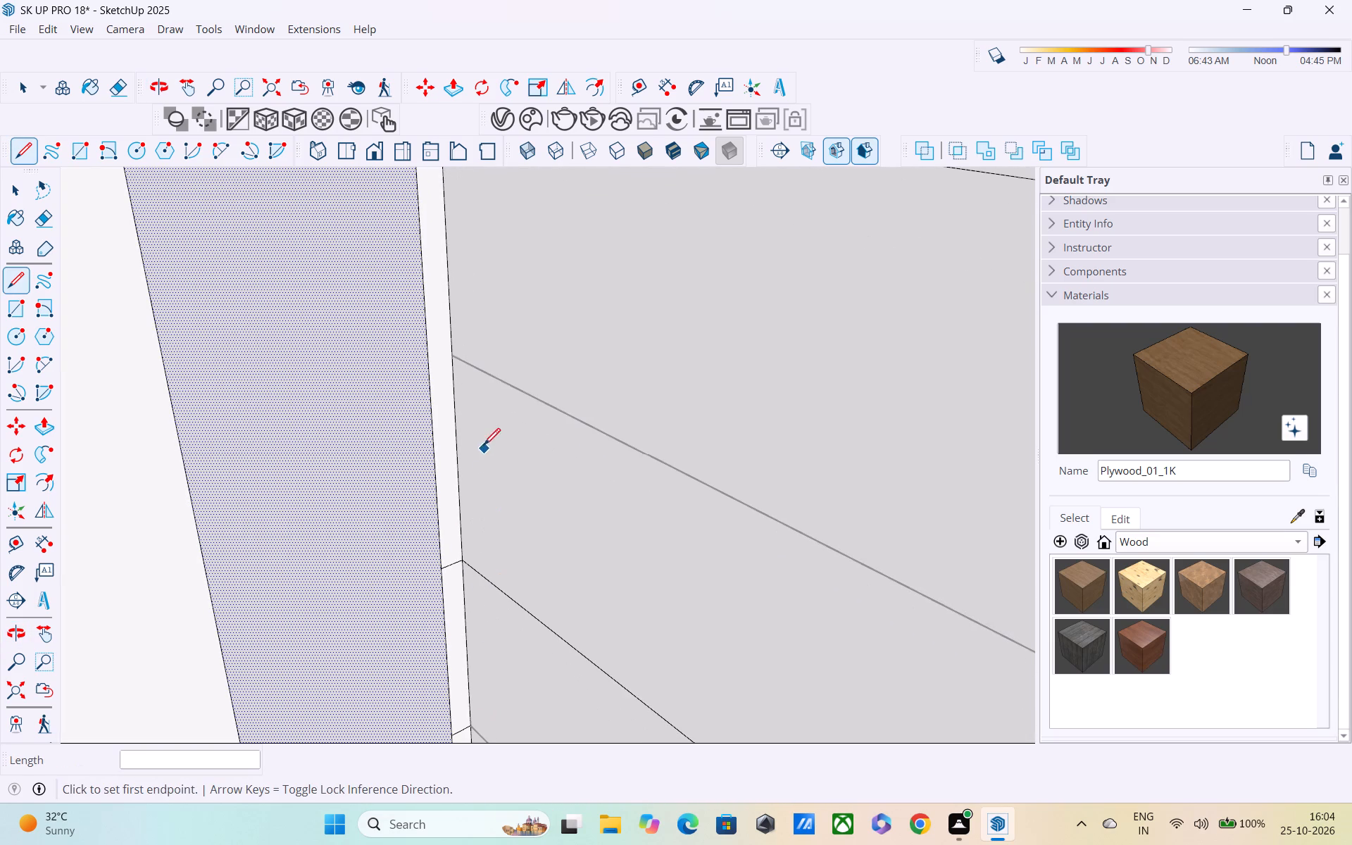
left_click(448, 359)
left_click(423, 365)
middle_click_drag(456, 354, 452, 676, "shift")
scroll(451, 439, "down", 5)
middle_click_drag(451, 430, 458, 619, "shift")
scroll(444, 508, "up", 3)
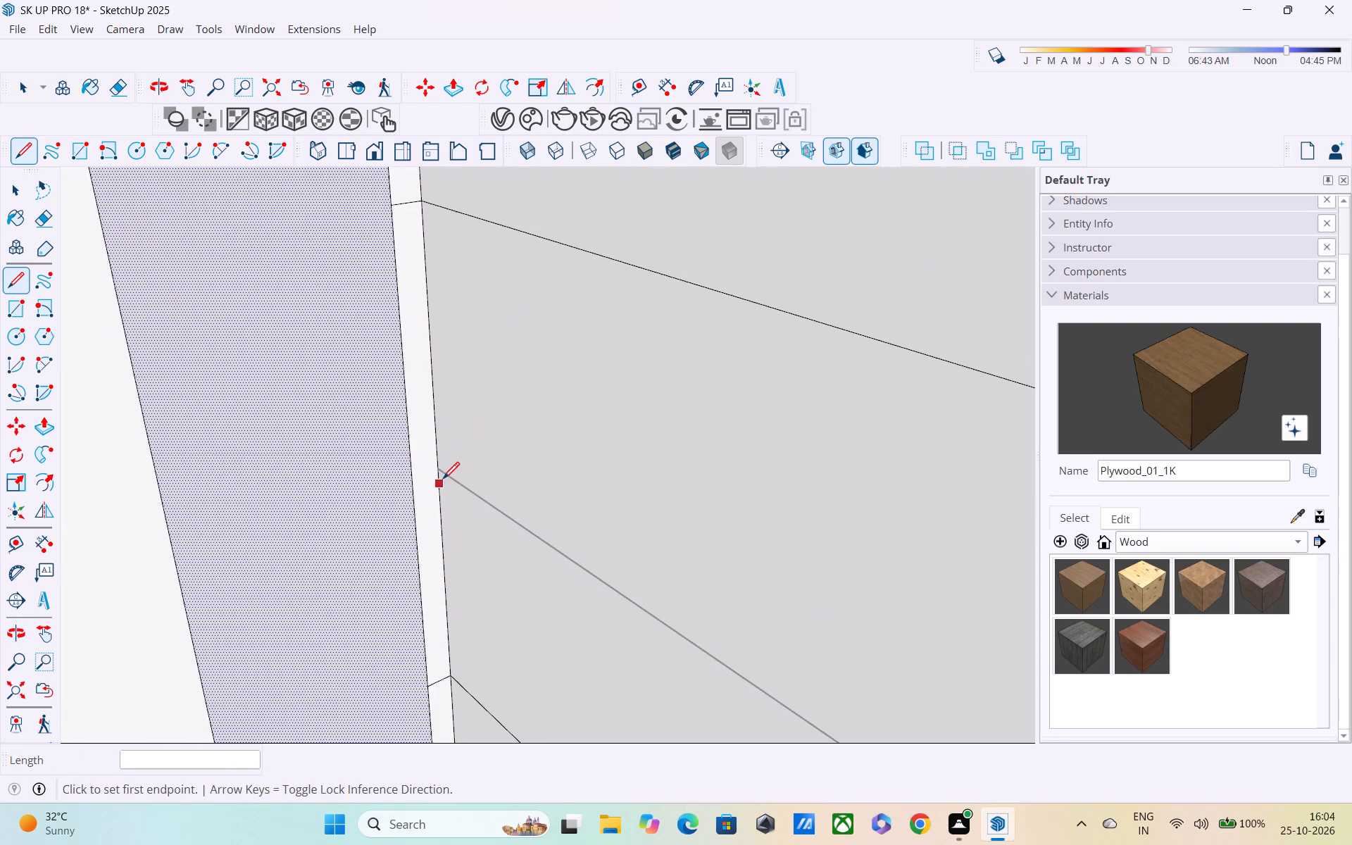
left_click(441, 473)
left_click(415, 480)
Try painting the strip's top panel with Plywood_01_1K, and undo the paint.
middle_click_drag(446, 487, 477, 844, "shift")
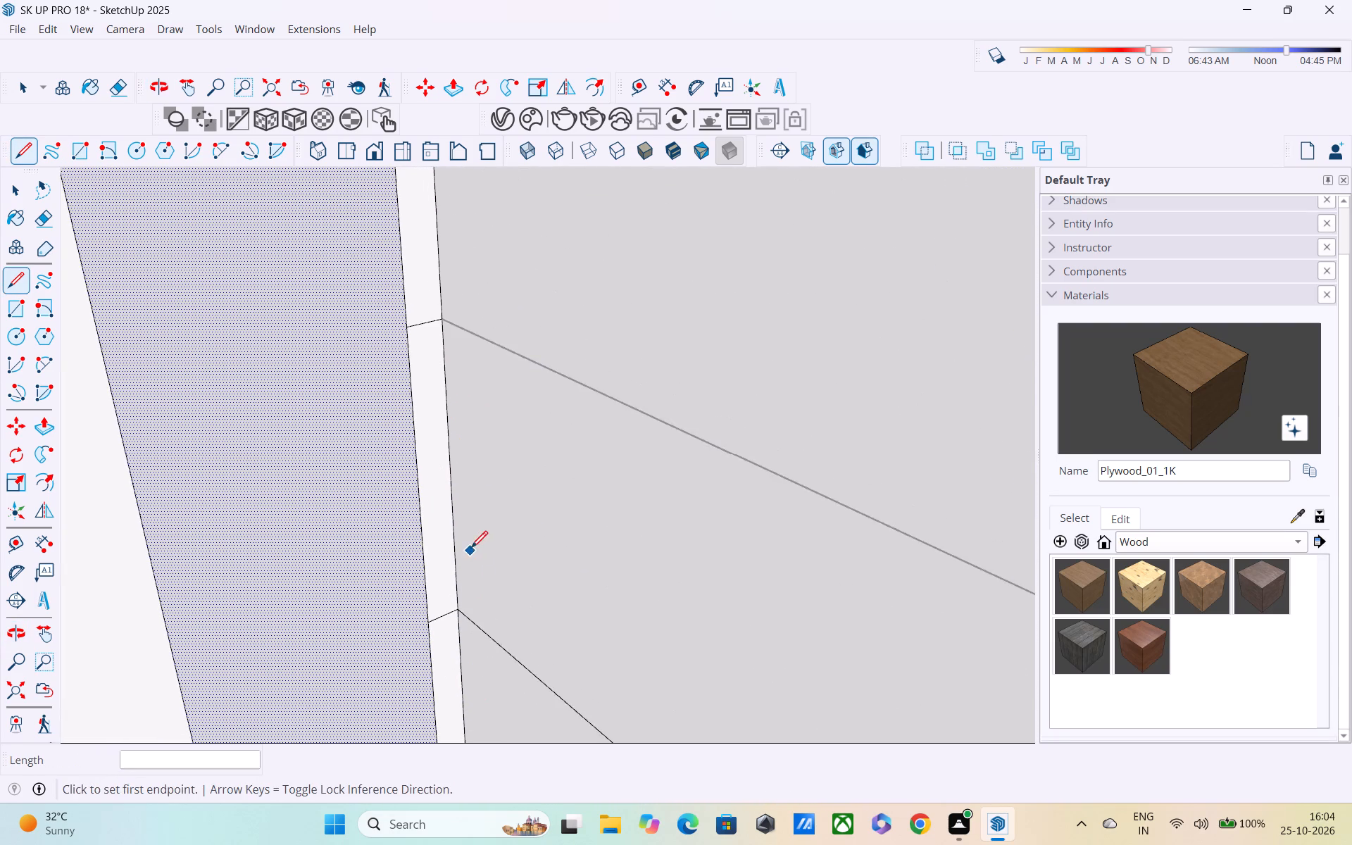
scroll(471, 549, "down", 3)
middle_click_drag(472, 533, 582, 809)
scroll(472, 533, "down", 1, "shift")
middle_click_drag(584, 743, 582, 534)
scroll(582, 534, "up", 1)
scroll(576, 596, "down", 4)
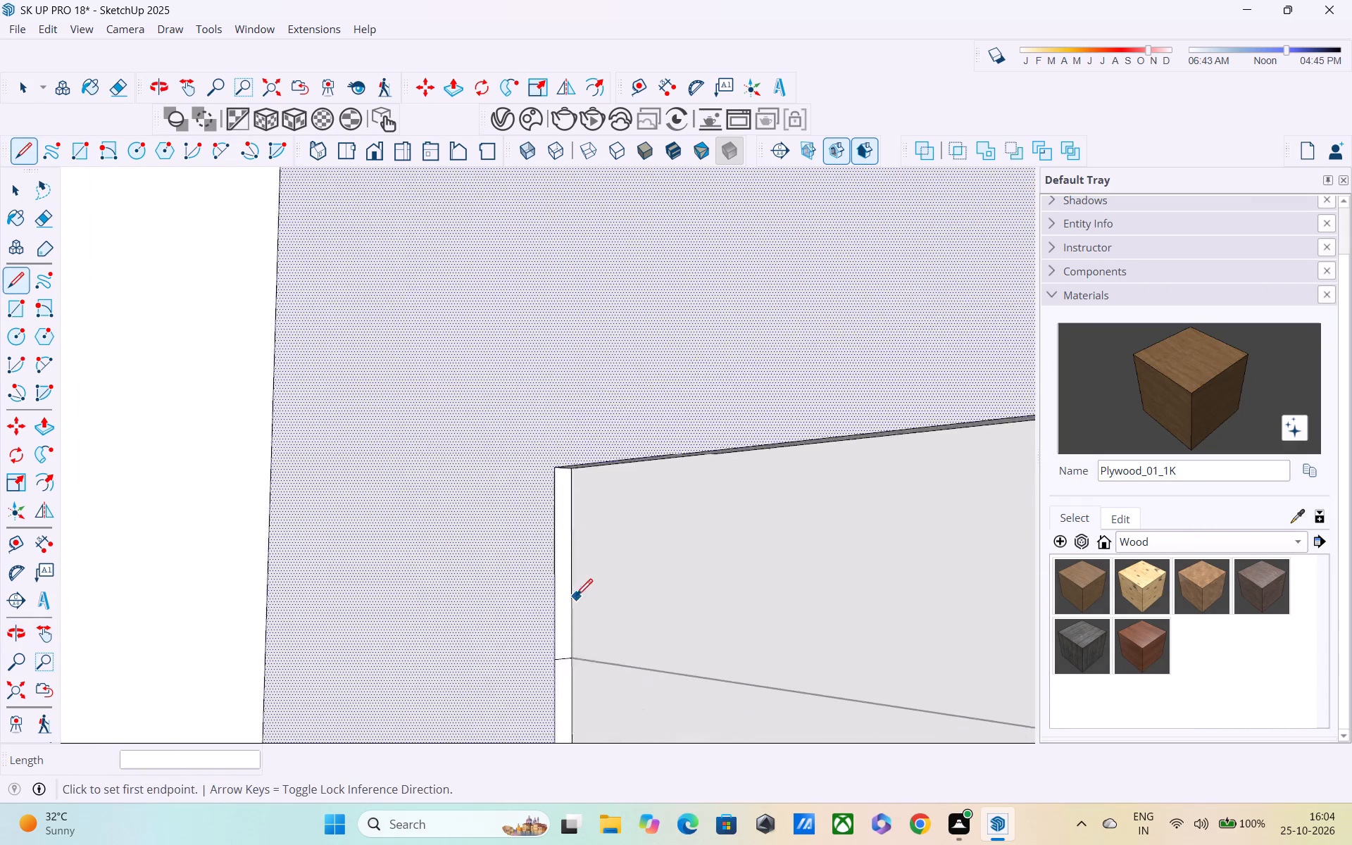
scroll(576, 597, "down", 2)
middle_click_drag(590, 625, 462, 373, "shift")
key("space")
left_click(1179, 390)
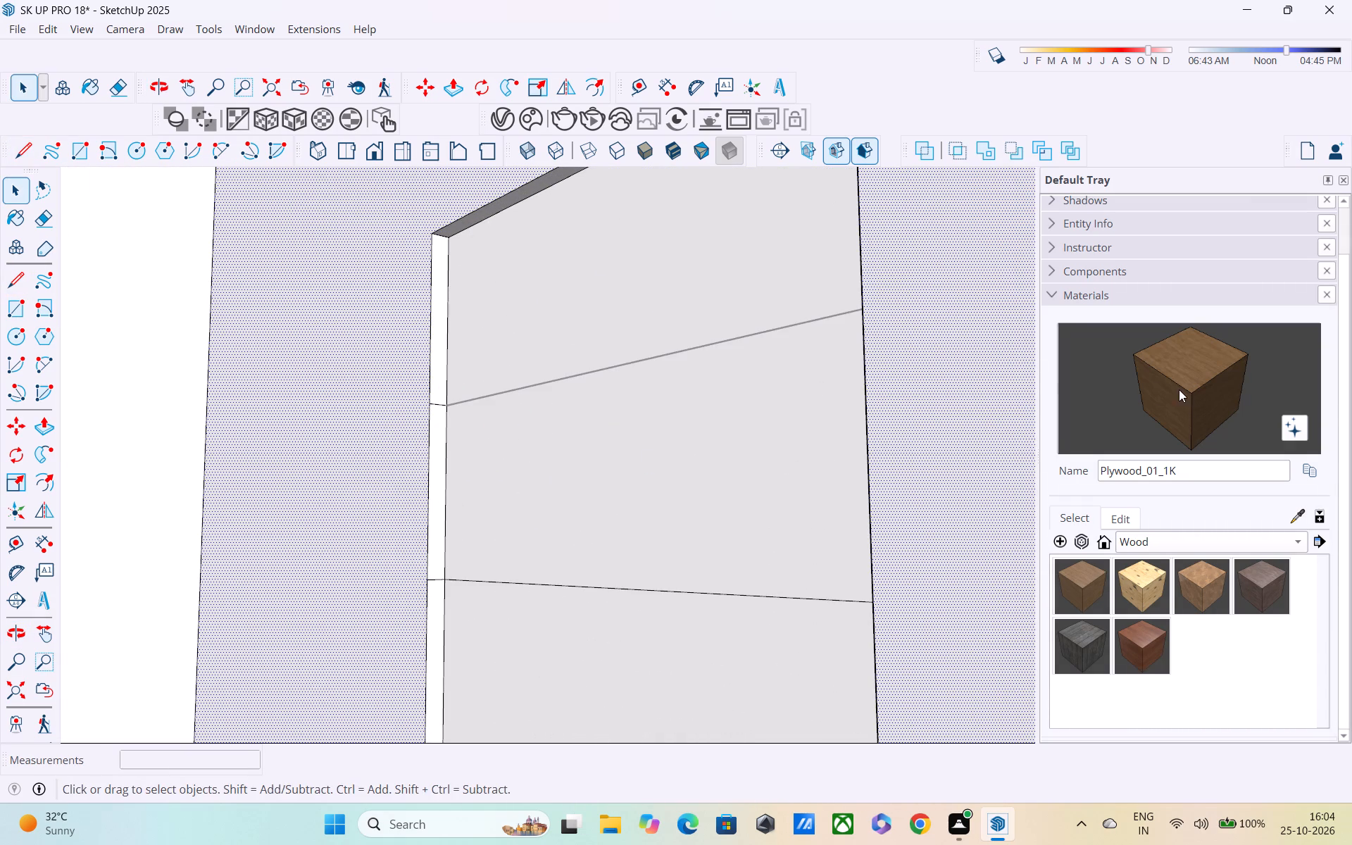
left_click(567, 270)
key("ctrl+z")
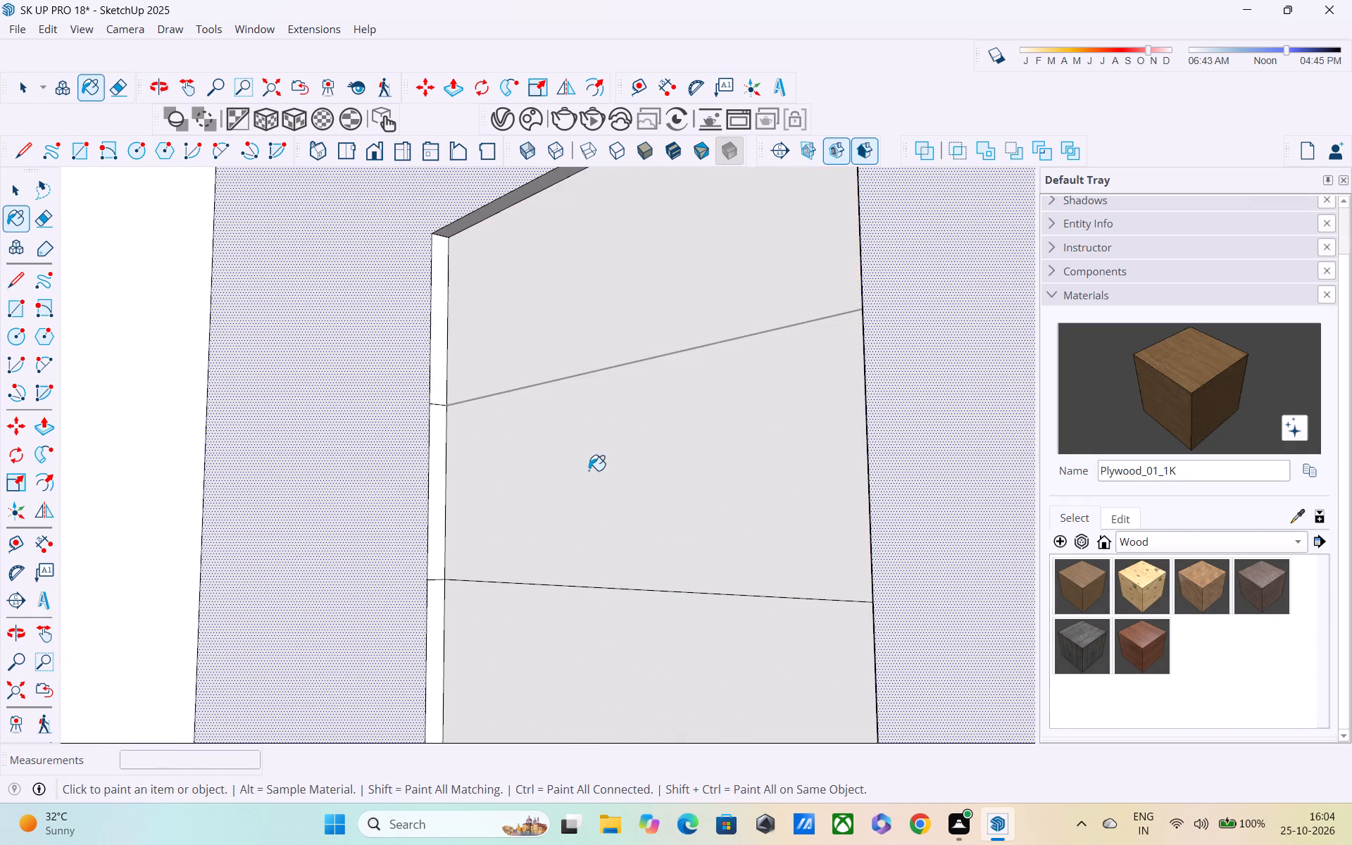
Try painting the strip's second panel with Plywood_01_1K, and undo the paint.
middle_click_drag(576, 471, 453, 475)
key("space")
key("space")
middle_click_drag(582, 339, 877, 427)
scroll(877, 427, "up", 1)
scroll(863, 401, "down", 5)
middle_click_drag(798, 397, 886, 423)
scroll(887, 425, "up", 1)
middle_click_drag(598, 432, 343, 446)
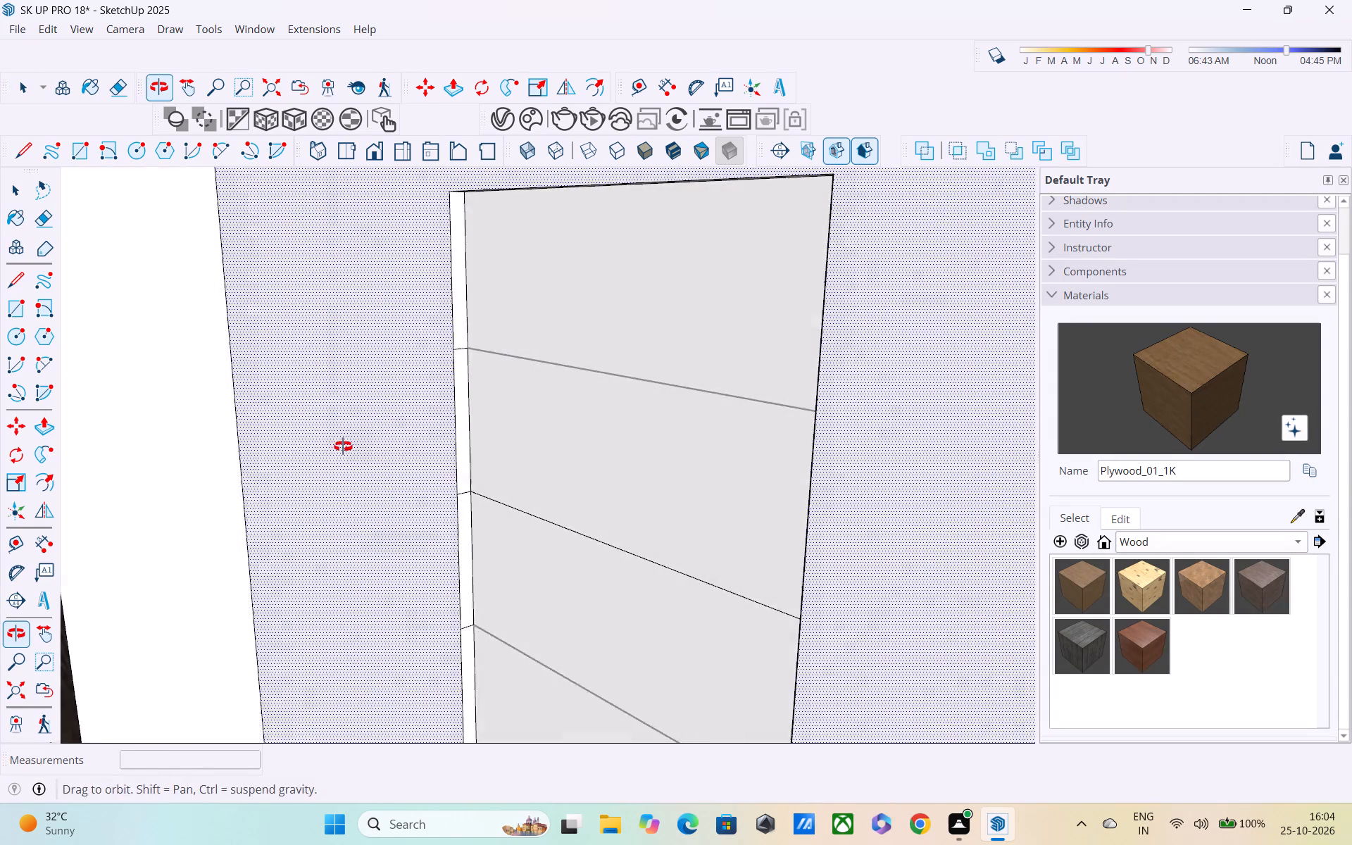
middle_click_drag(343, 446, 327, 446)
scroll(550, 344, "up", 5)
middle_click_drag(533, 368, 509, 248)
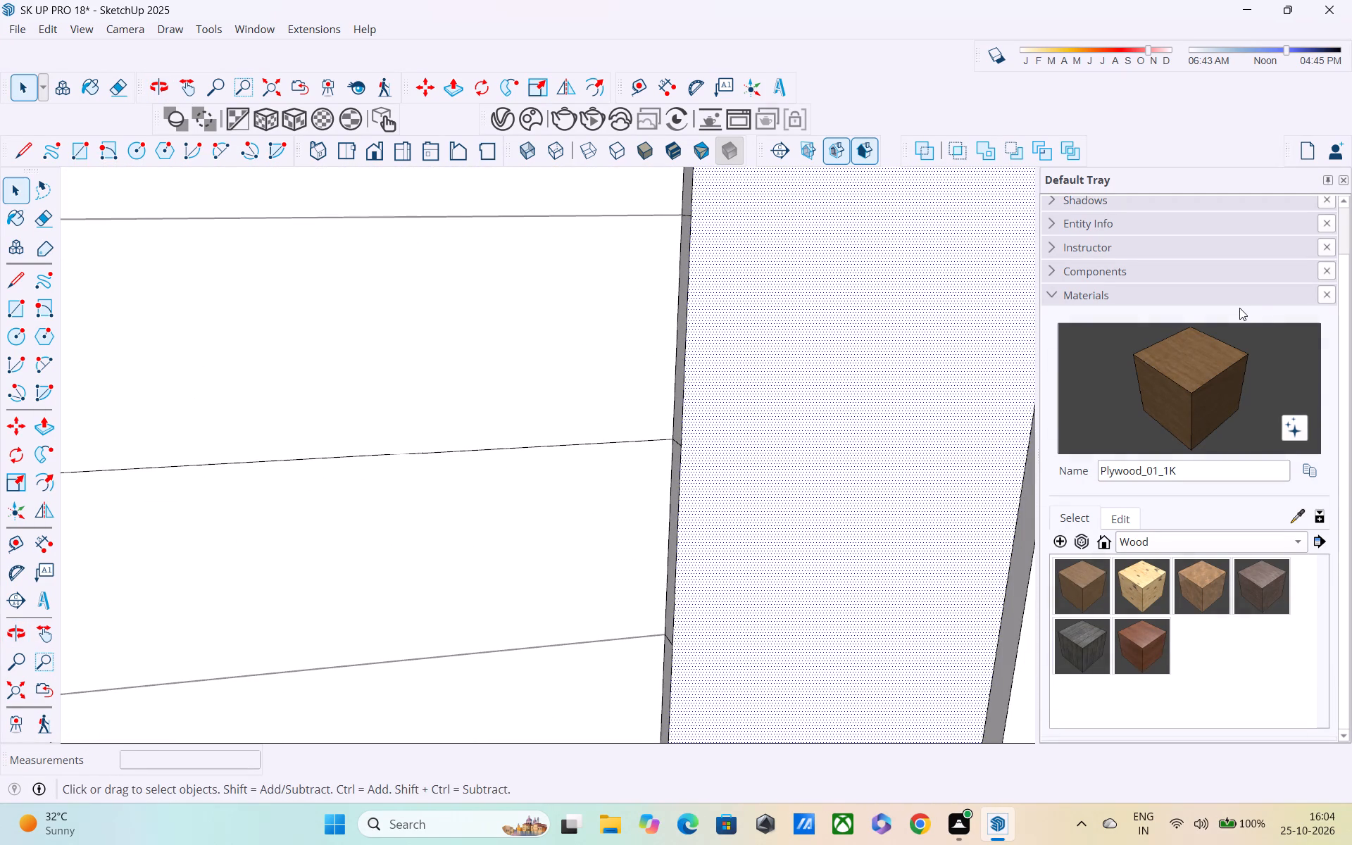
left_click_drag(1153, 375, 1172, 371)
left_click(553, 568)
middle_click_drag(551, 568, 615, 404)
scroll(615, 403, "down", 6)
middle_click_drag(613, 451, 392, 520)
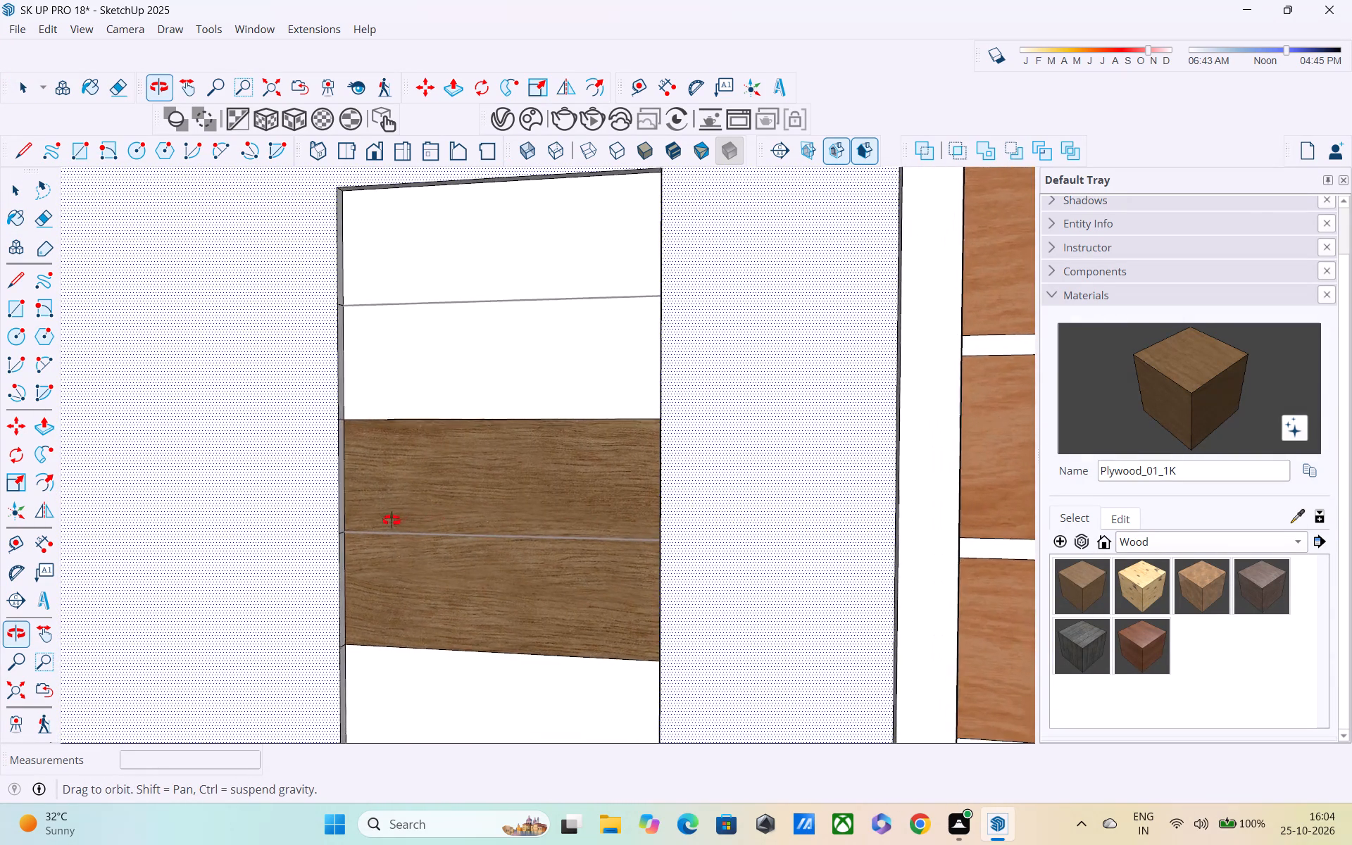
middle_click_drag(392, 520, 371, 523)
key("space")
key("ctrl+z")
Select the top panel face and trace a line down its side edge farther from the slatted cladding, from top corner to bottom corner.
middle_click_drag(412, 530, 263, 501)
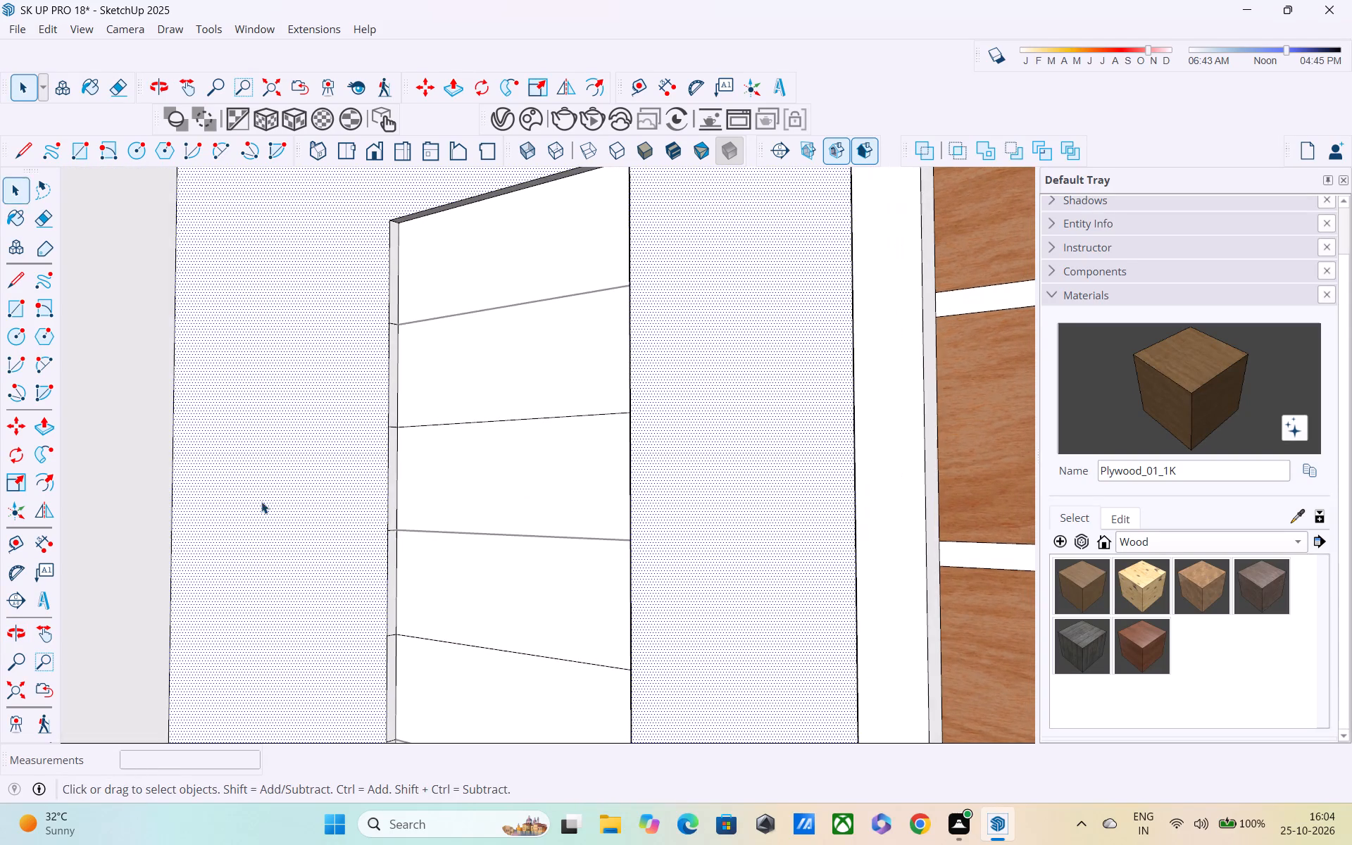
key("space")
middle_click_drag(512, 508, 357, 529)
scroll(507, 508, "up", 1)
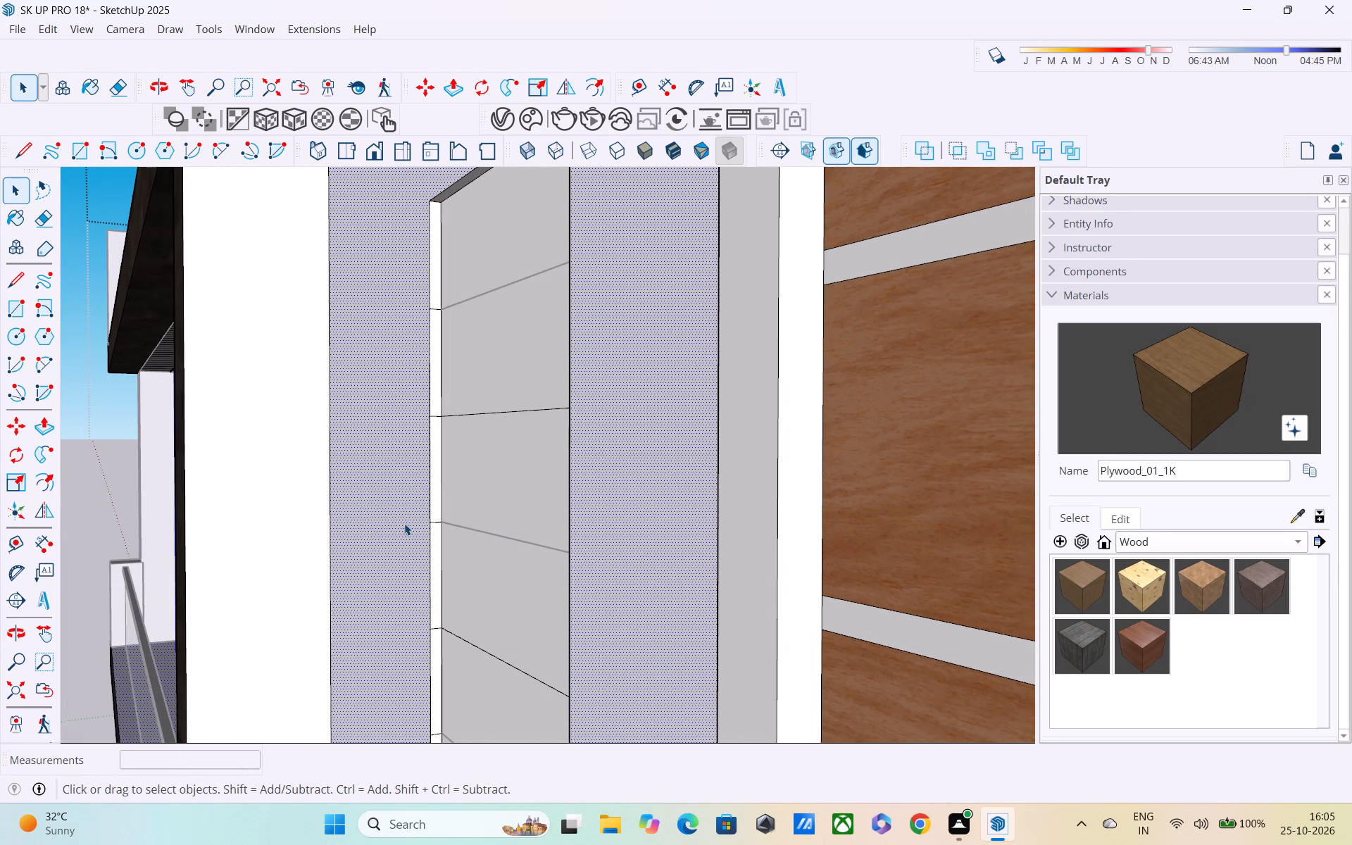
scroll(413, 523, "down", 4)
middle_click_drag(426, 515, 551, 189)
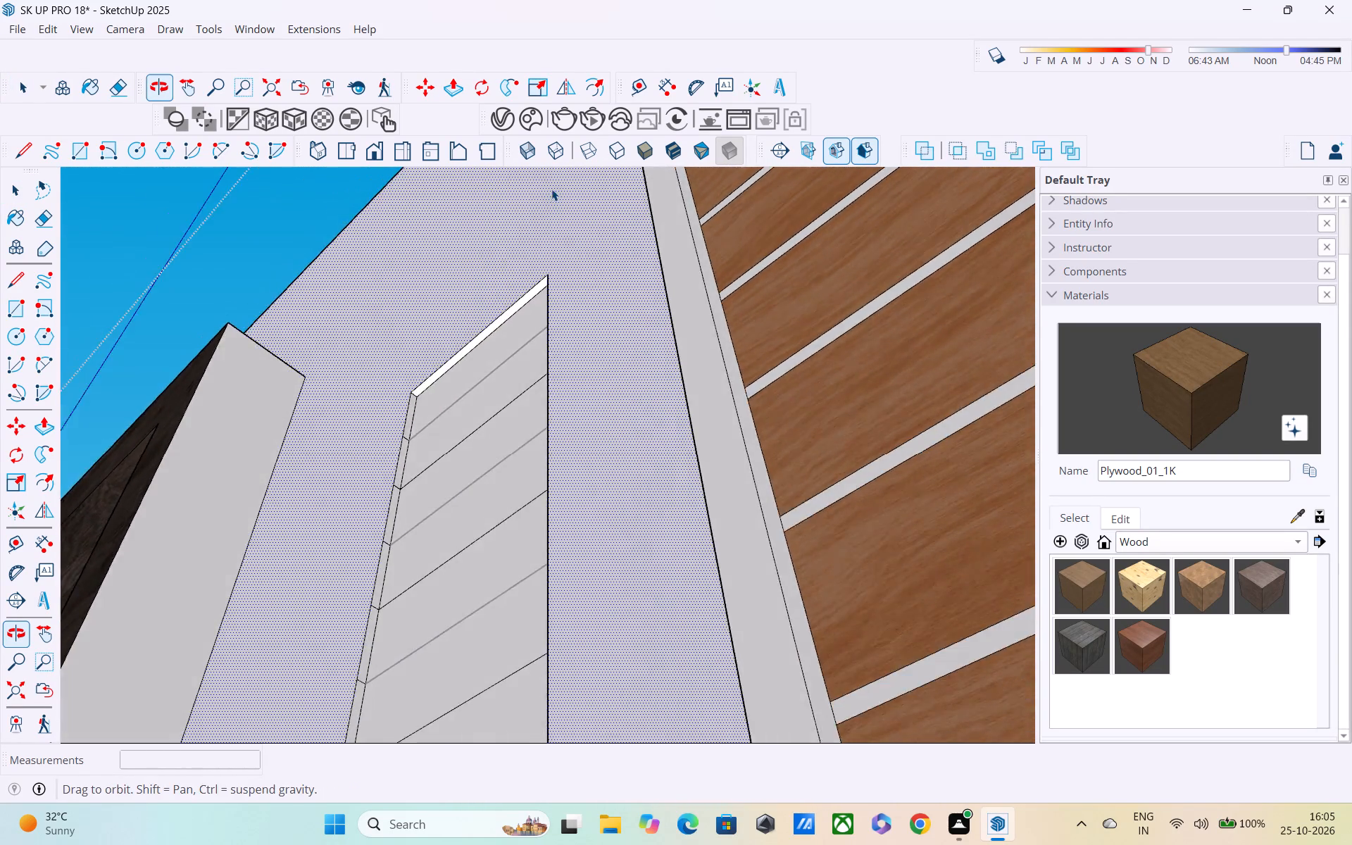
scroll(403, 406, "up", 5)
middle_click_drag(435, 373, 741, 356)
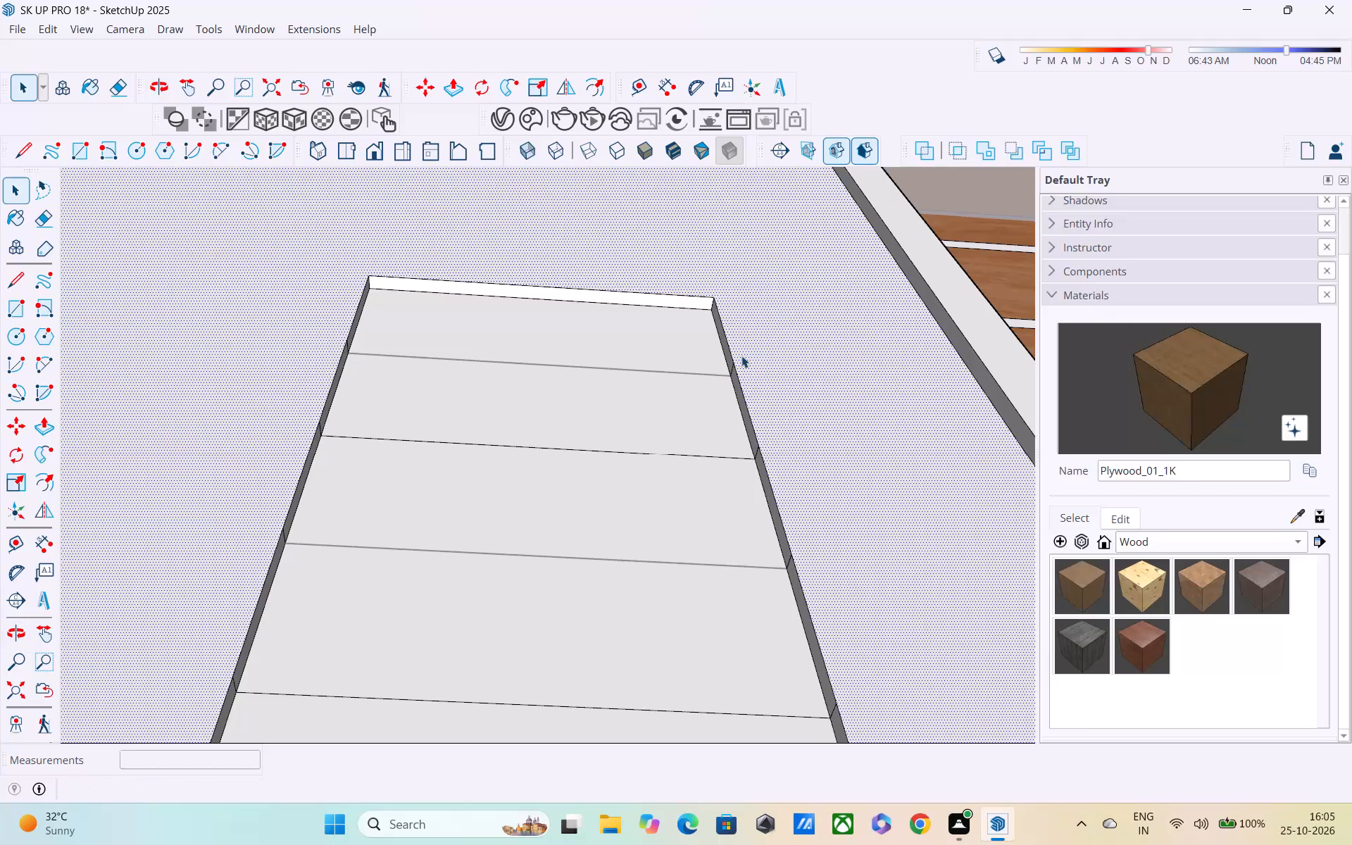
left_click(660, 359)
middle_click_drag(659, 361, 665, 456)
middle_click_drag(627, 382, 341, 434)
key("l")
scroll(432, 334, "up", 2)
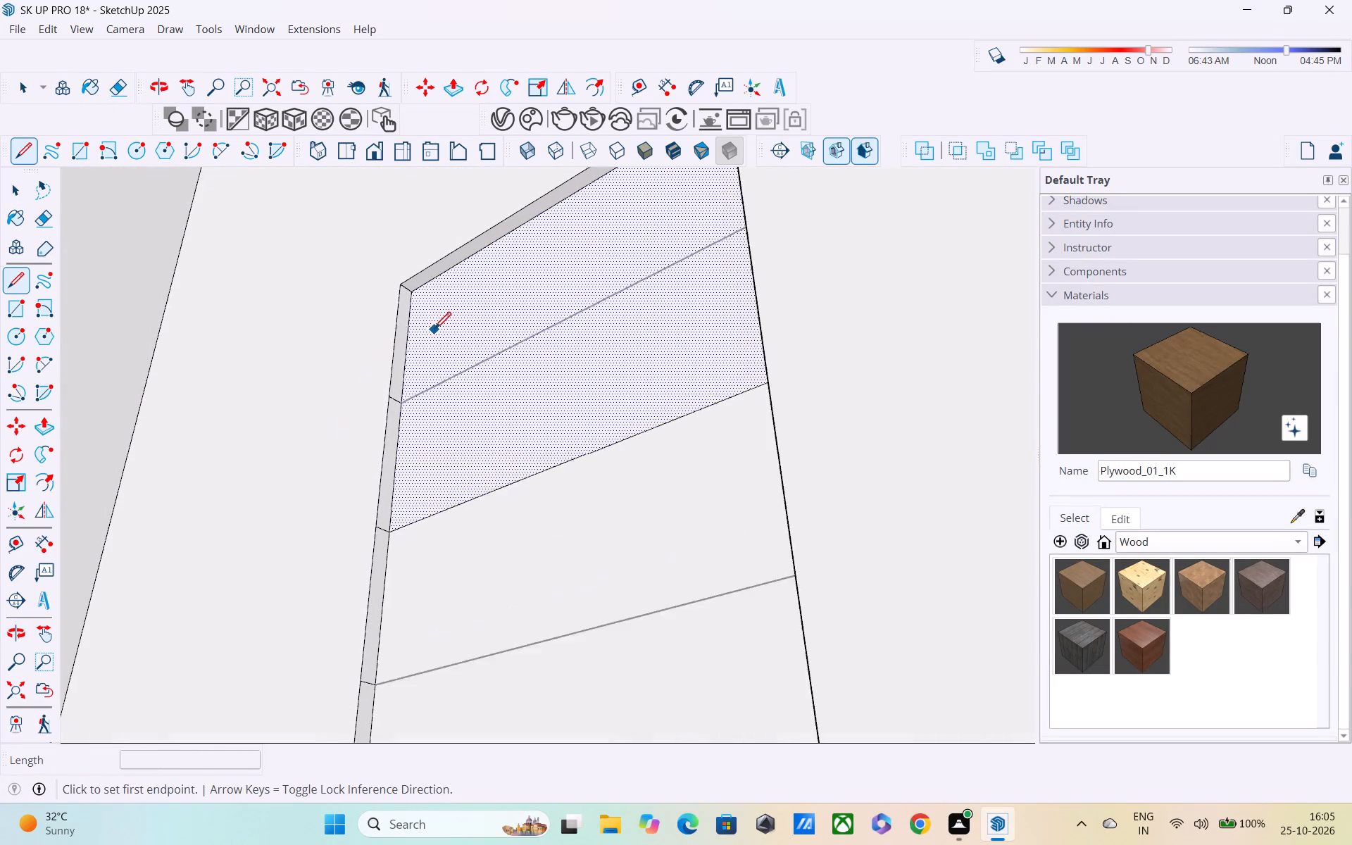
scroll(434, 330, "up", 1)
left_click(408, 289)
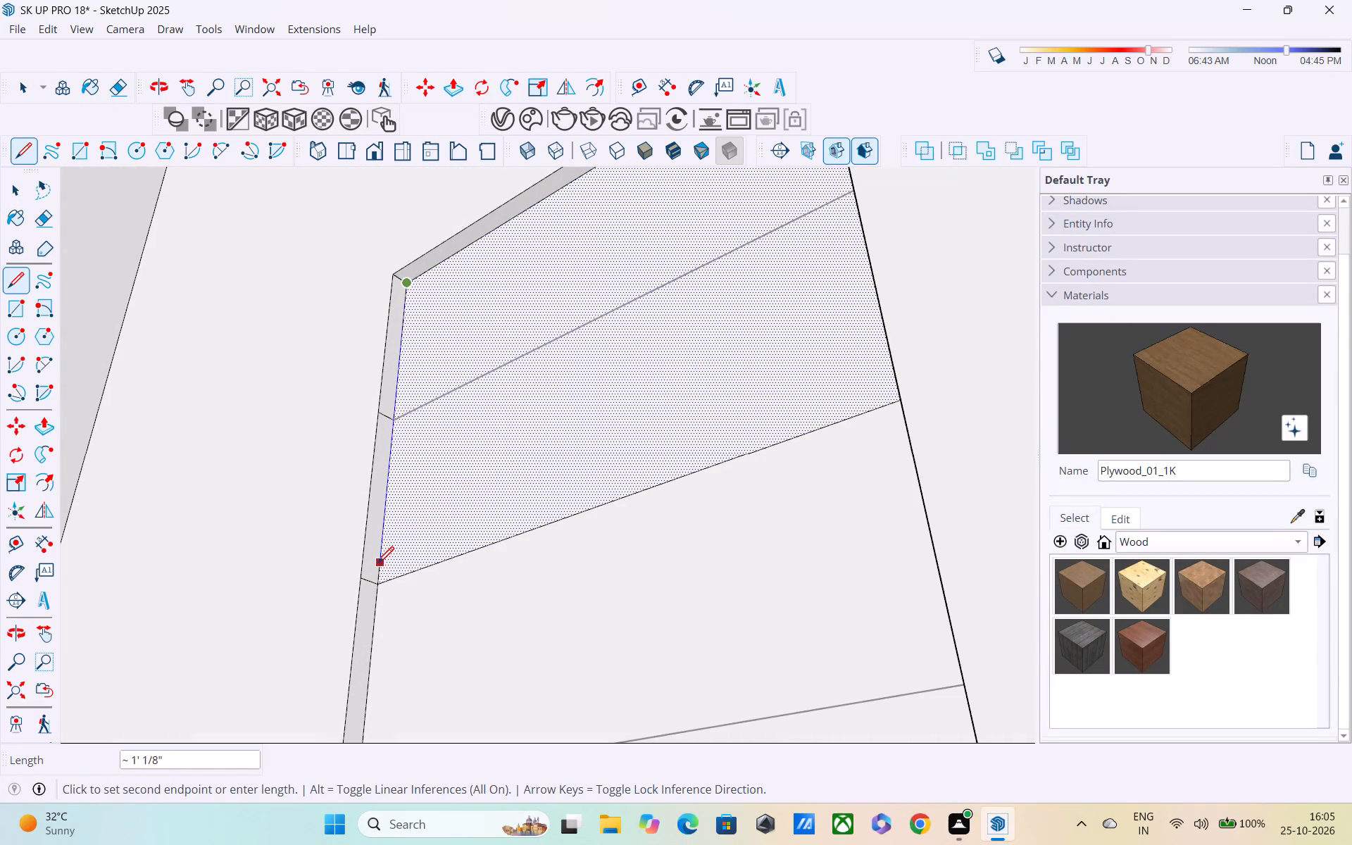
left_click(380, 578)
Draw a line about 1' 6 1/16" long across the top panel along its middle line to split the face into halves.
middle_click_drag(442, 466, 536, 496)
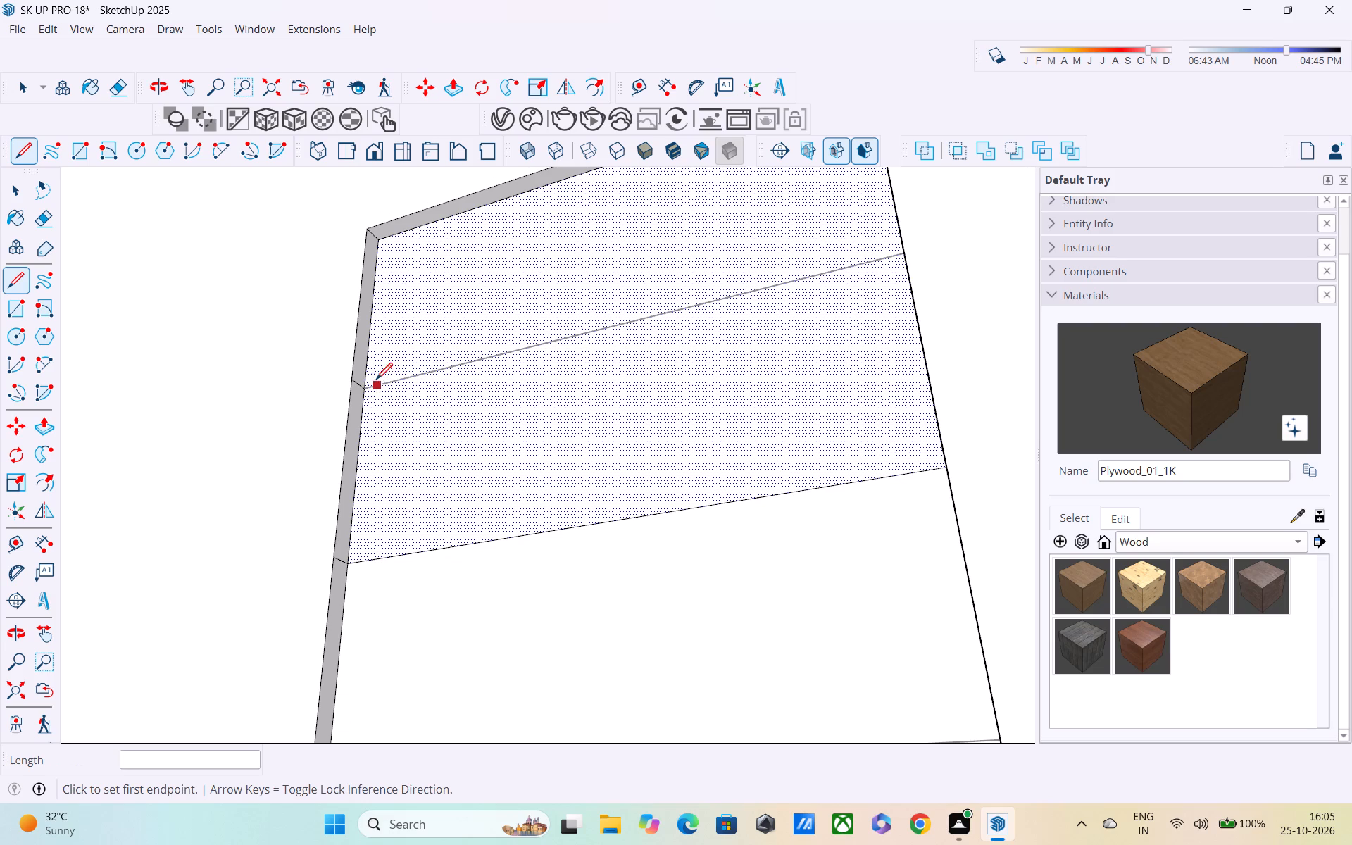
left_click(360, 385)
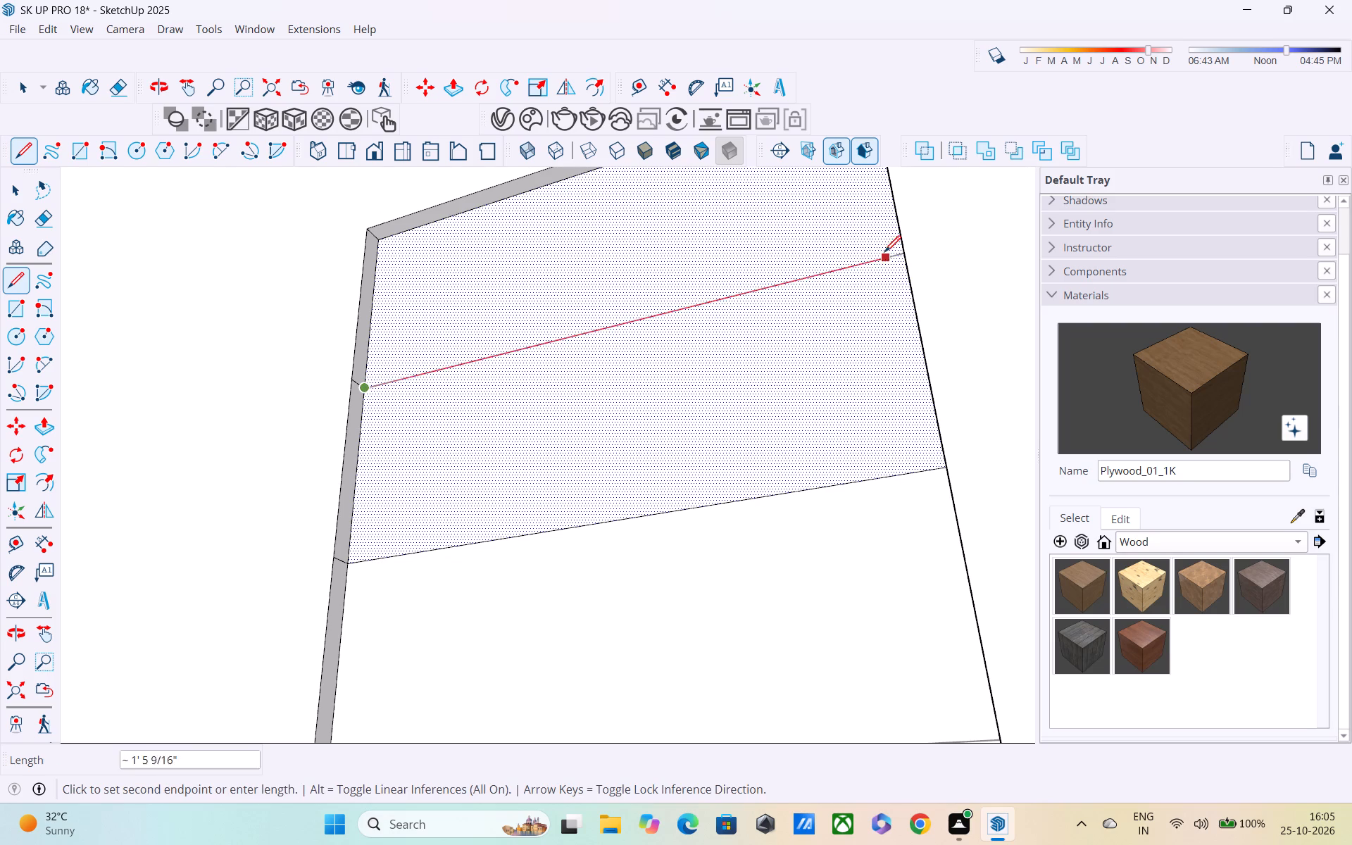
middle_click_drag(886, 254, 1090, 258)
left_click(880, 358)
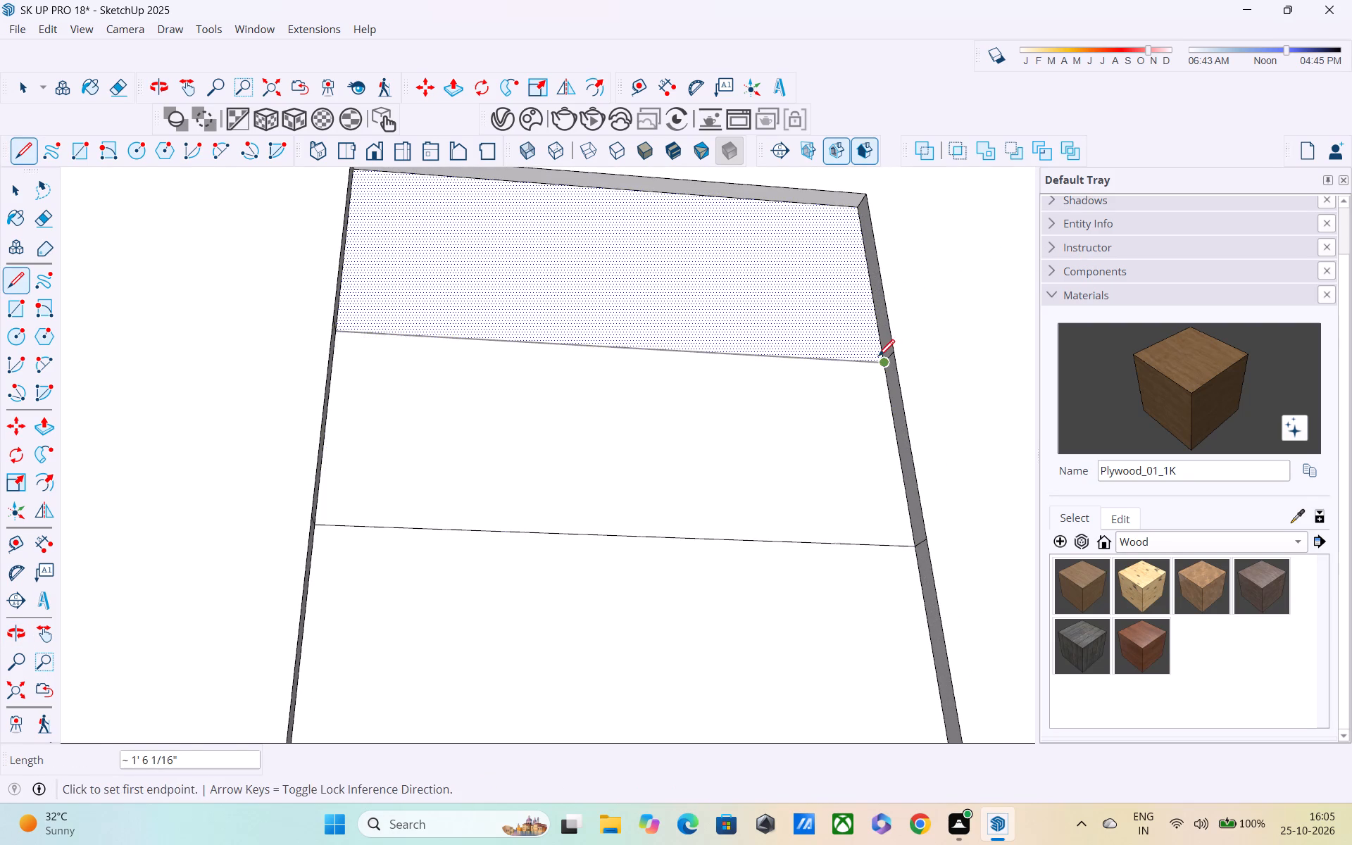
Paint the upper half of the top panel with Plywood_01_1K.
middle_click_drag(875, 361, 776, 433)
left_click(1230, 350)
left_click(798, 280)
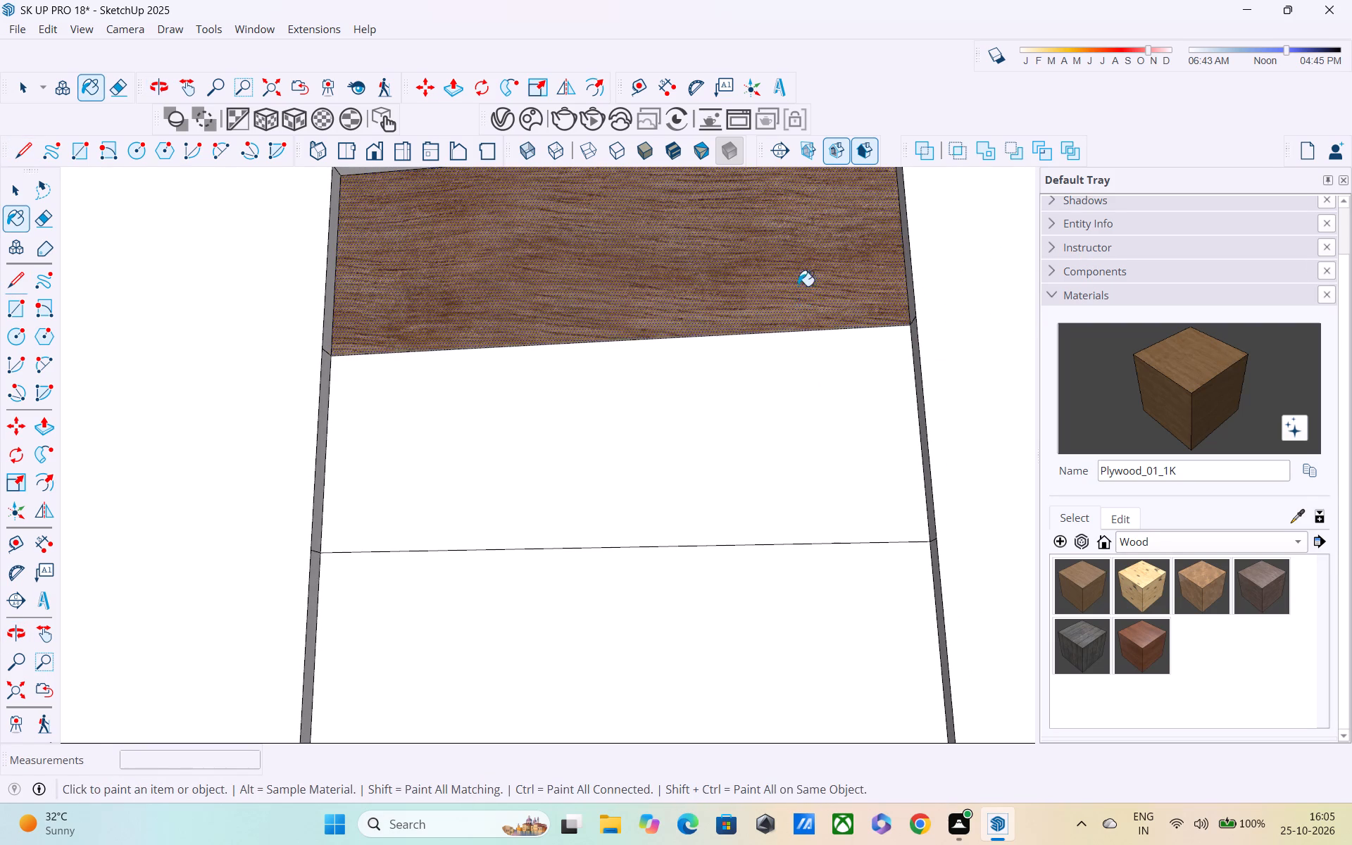
Select the second panel face and draw a line about 1' 6 1/16" long across it along its middle line.
middle_click_drag(798, 424, 792, 370)
middle_click_drag(775, 437, 765, 295, "shift")
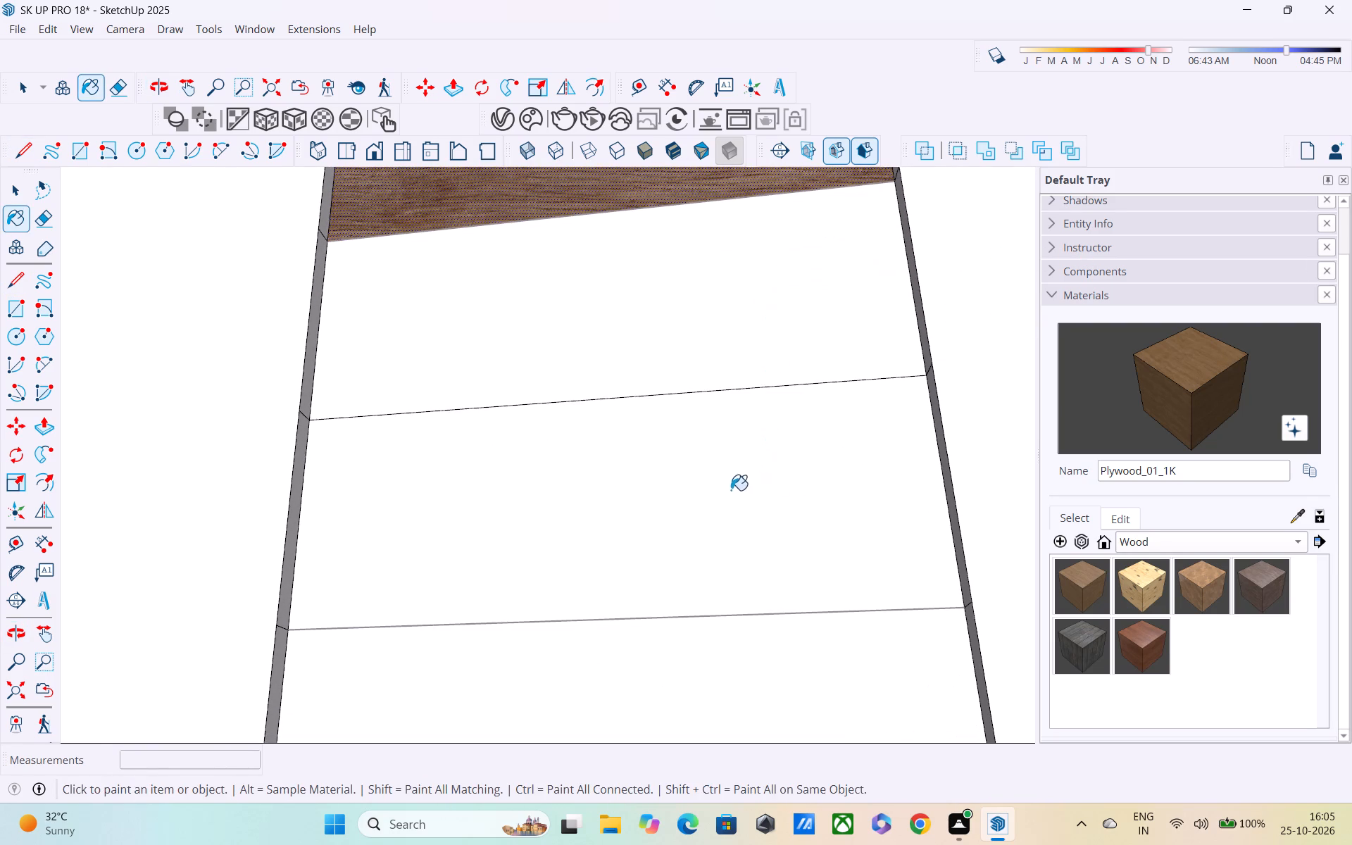
key("space")
left_click(703, 496)
scroll(704, 521, "down", 1)
middle_click_drag(708, 504, 708, 496)
key("l")
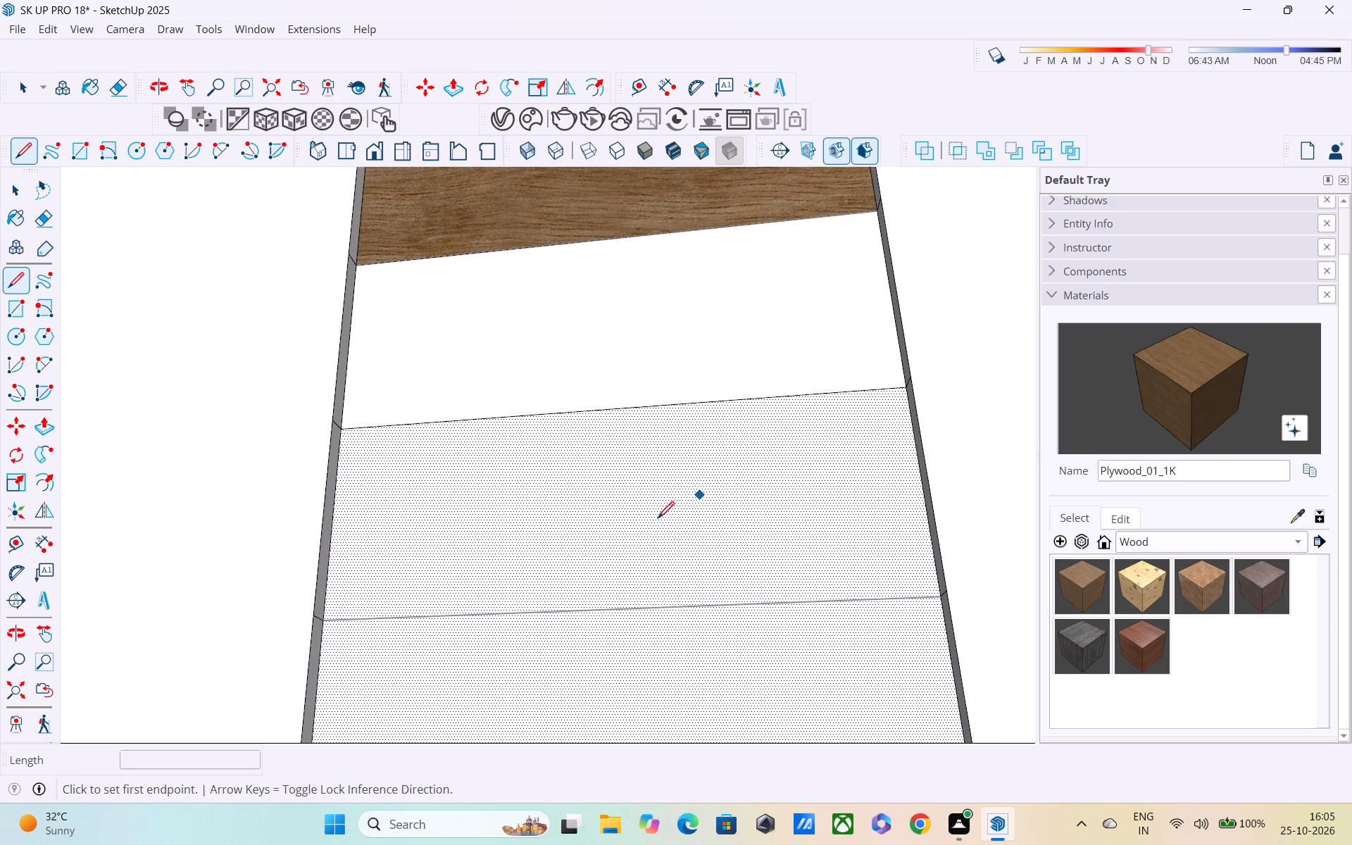
scroll(427, 644, "up", 2)
left_click(306, 615)
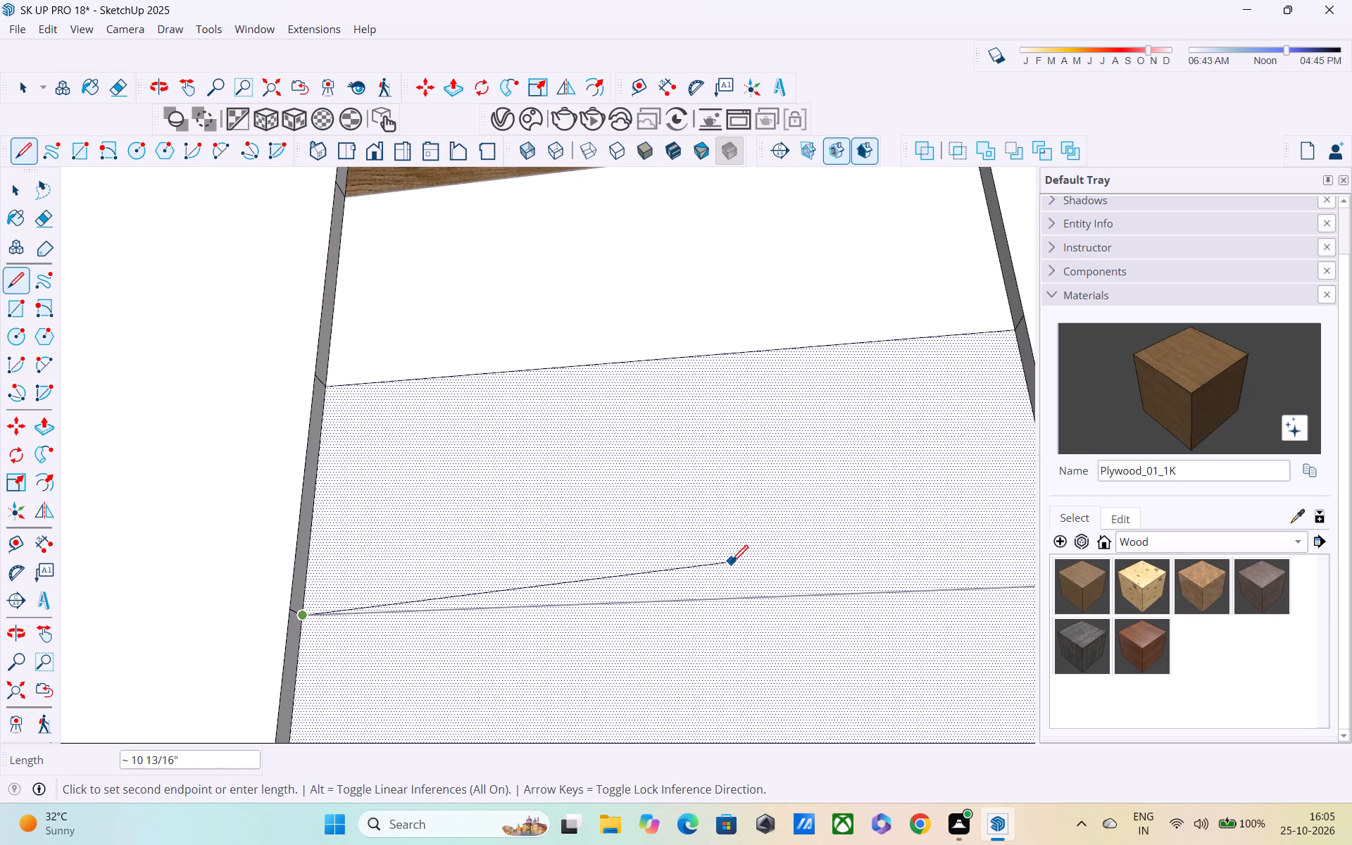
middle_click_drag(732, 563, 553, 506, "shift")
middle_click_drag(803, 513, 897, 553)
scroll(848, 553, "up", 4)
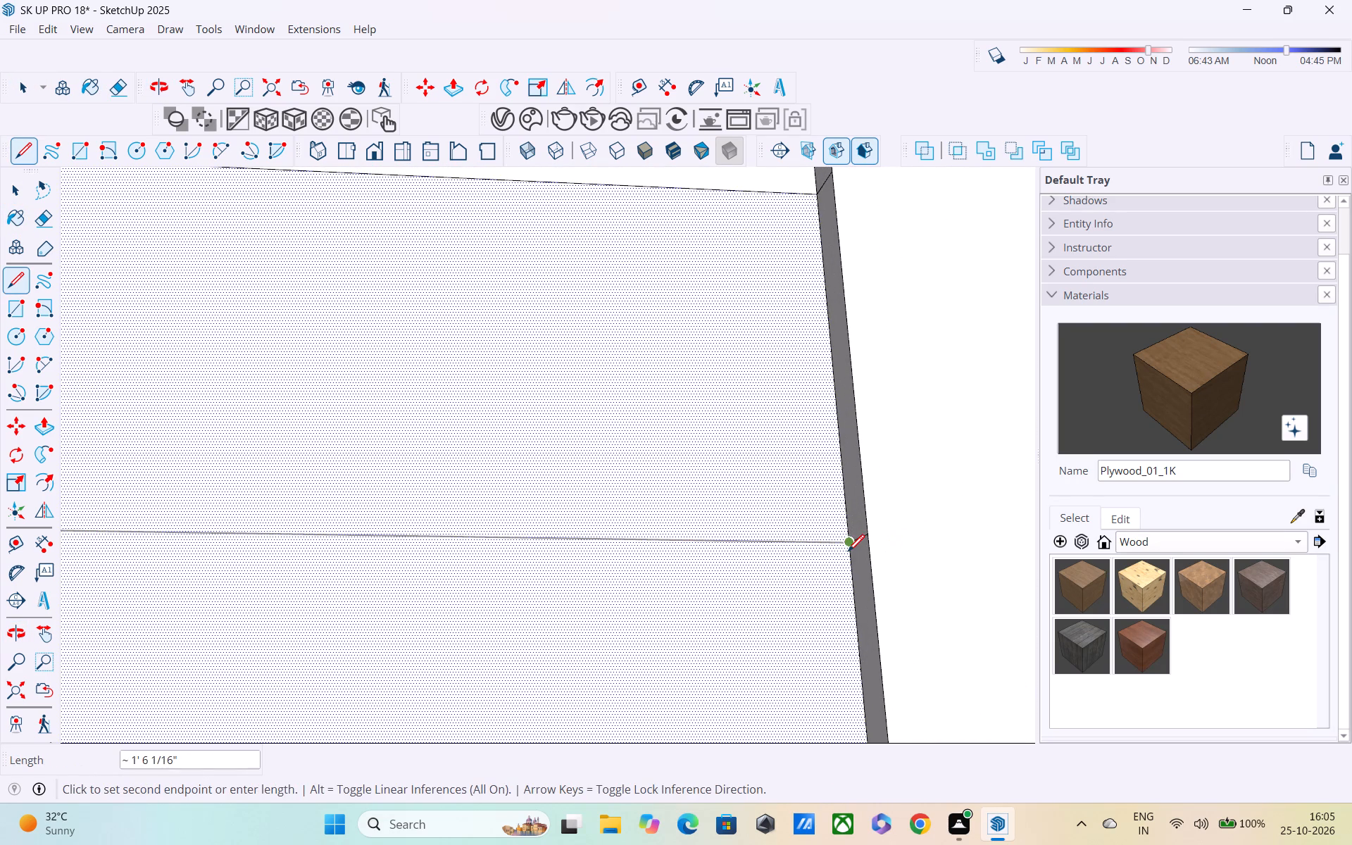
left_click(849, 549)
Paint the upper half of the second panel with Plywood_01_1K.
left_click(1209, 389)
left_click(580, 446)
Draw a line across the full strip width along the boundary between the second and third panels.
middle_click_drag(637, 512, 634, 491)
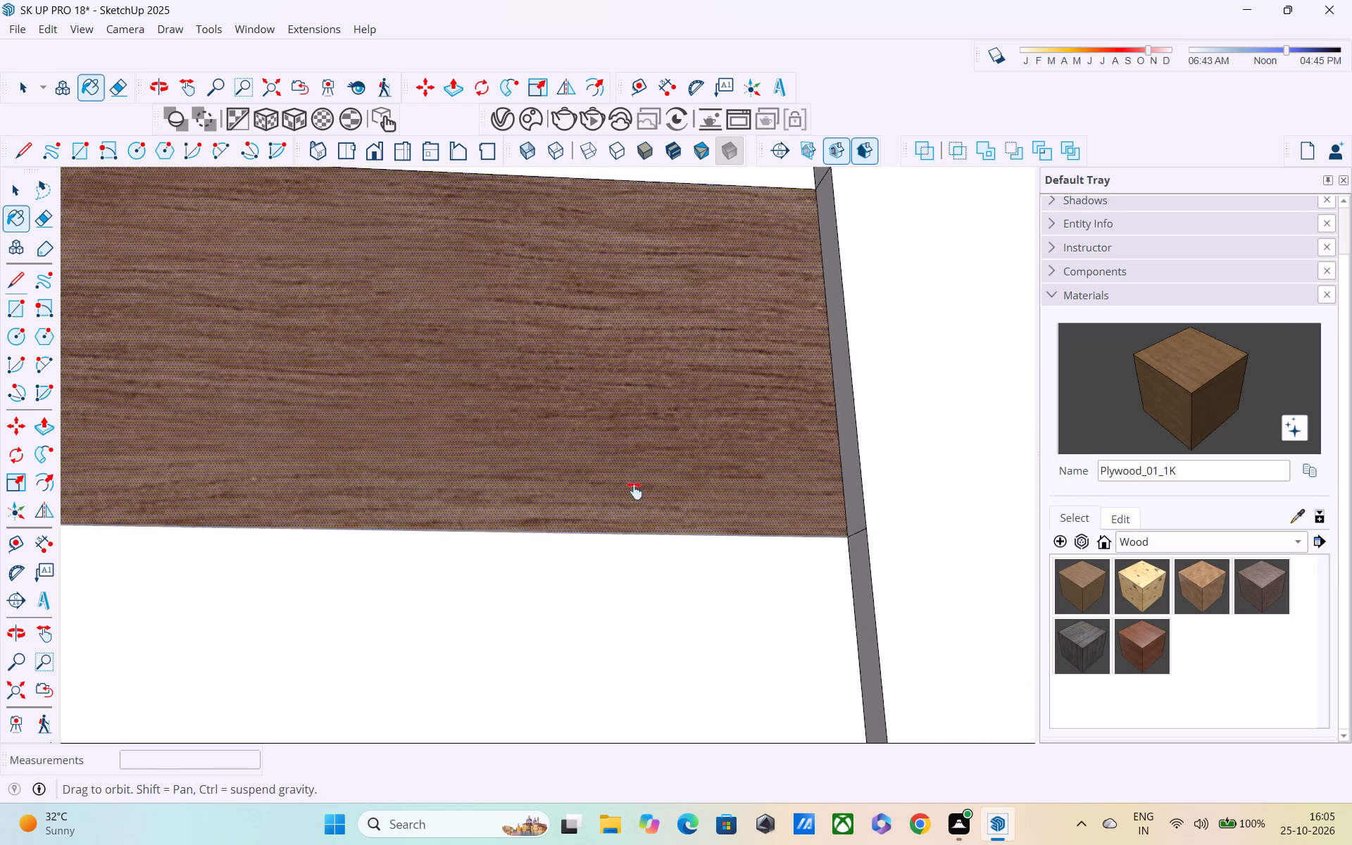
middle_click_drag(634, 491, 670, 261)
scroll(670, 277, "down", 6)
middle_click_drag(644, 506, 643, 265)
scroll(634, 395, "down", 1)
middle_click_drag(630, 444, 627, 618)
key("space")
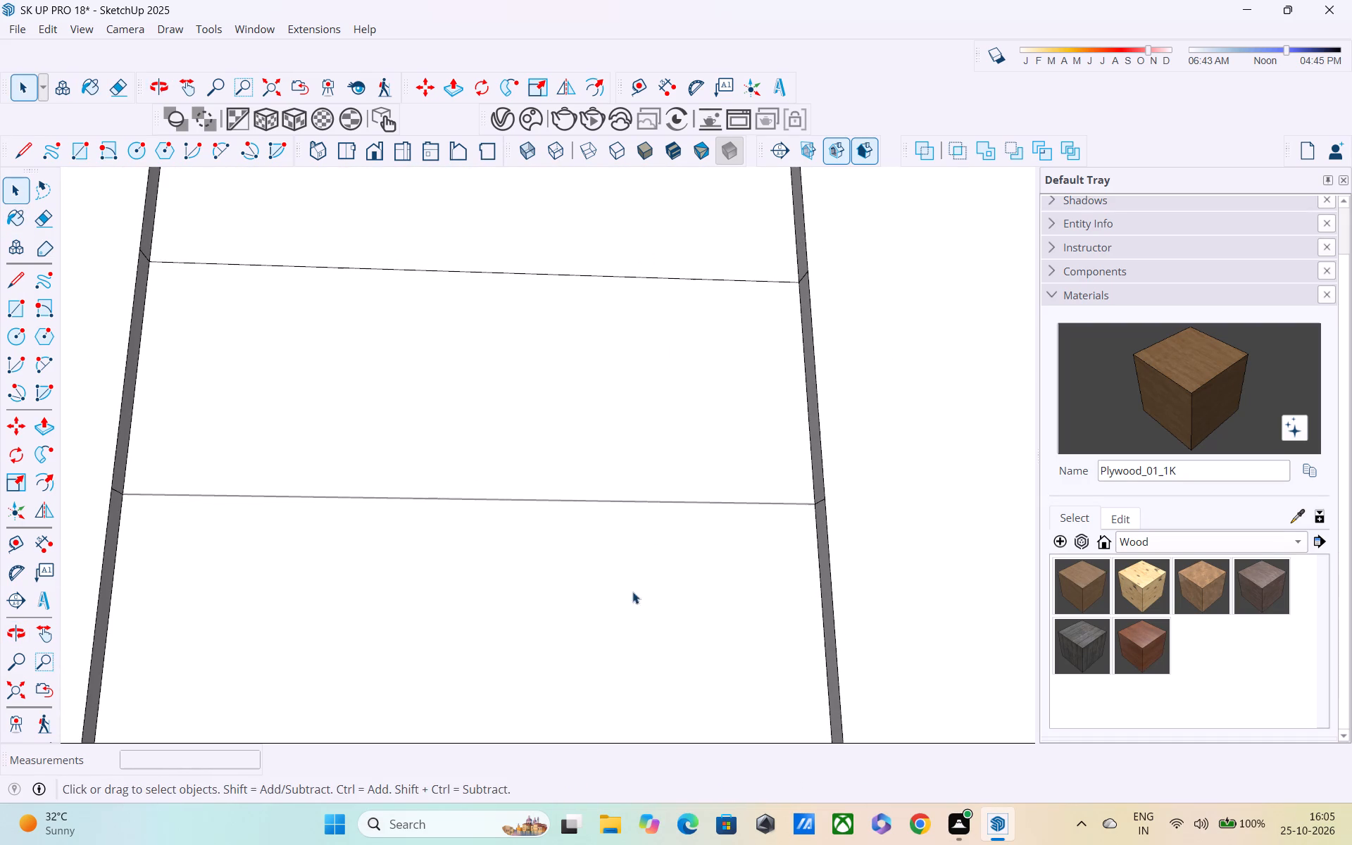
middle_click_drag(642, 563, 653, 730, "shift")
key("space")
key("l")
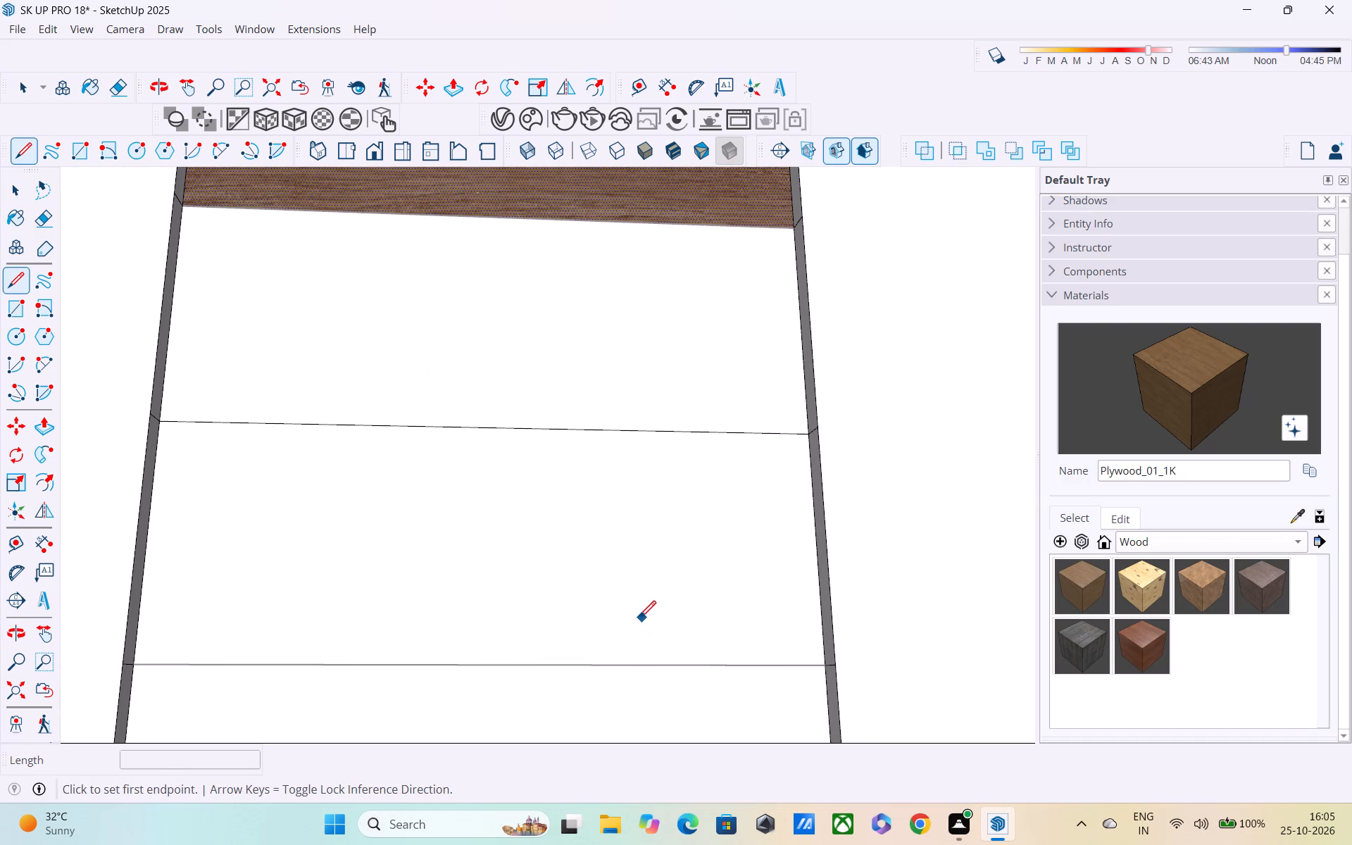
left_click(168, 421)
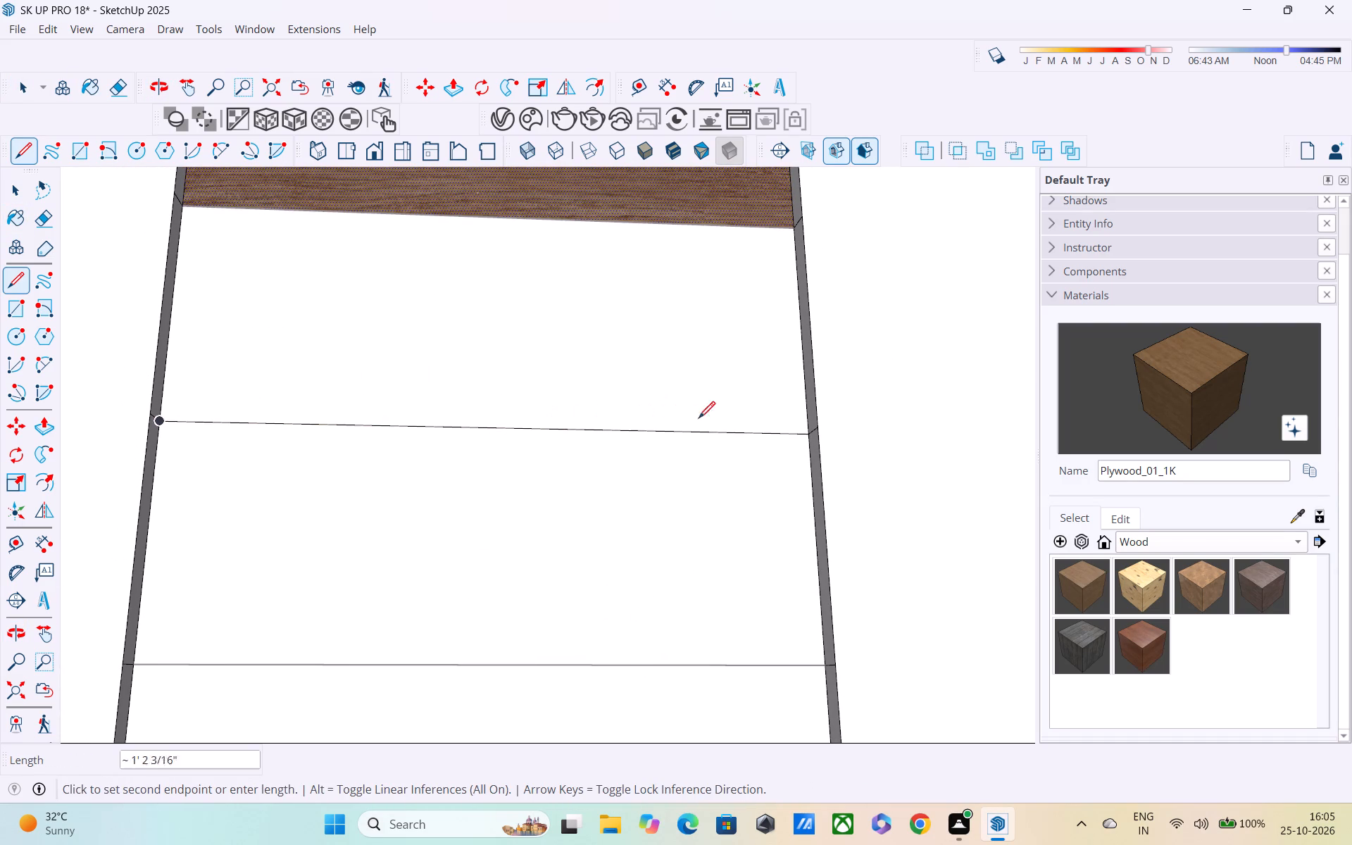
left_click(810, 434)
key("space")
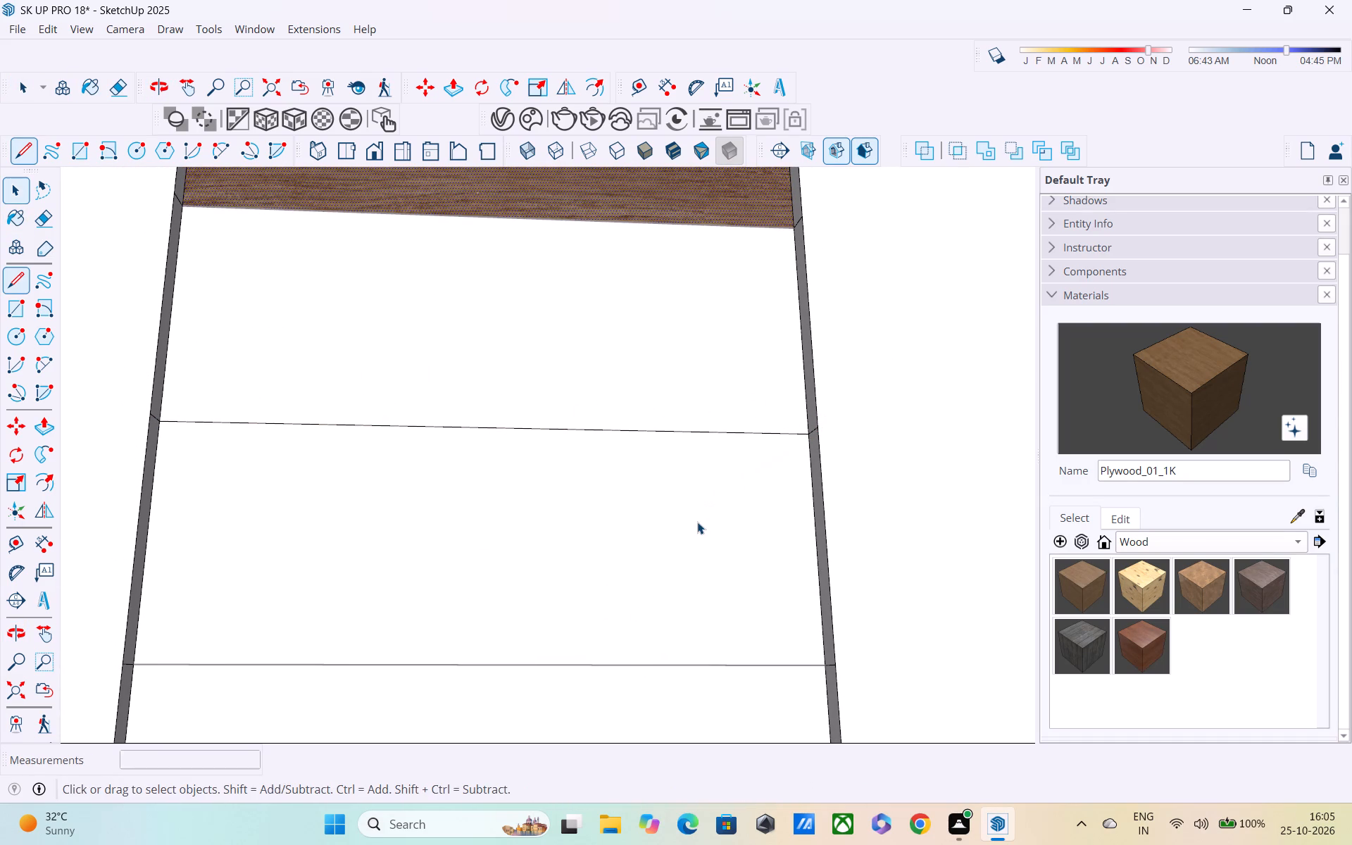
Select the third panel face and draw a line across its full width along its middle line.
left_click(697, 522)
middle_click_drag(688, 600, 674, 460, "shift")
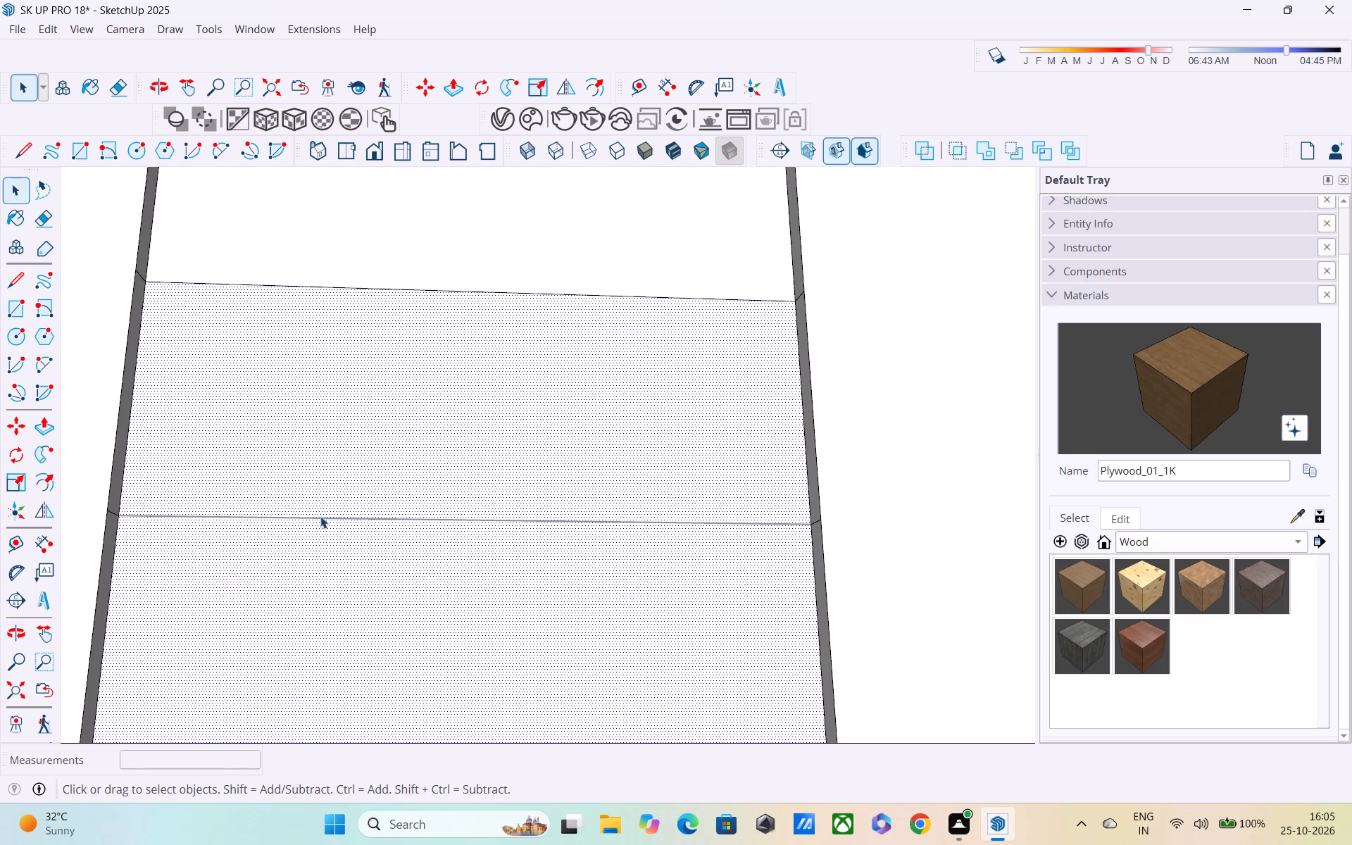
key("l")
left_click(120, 516)
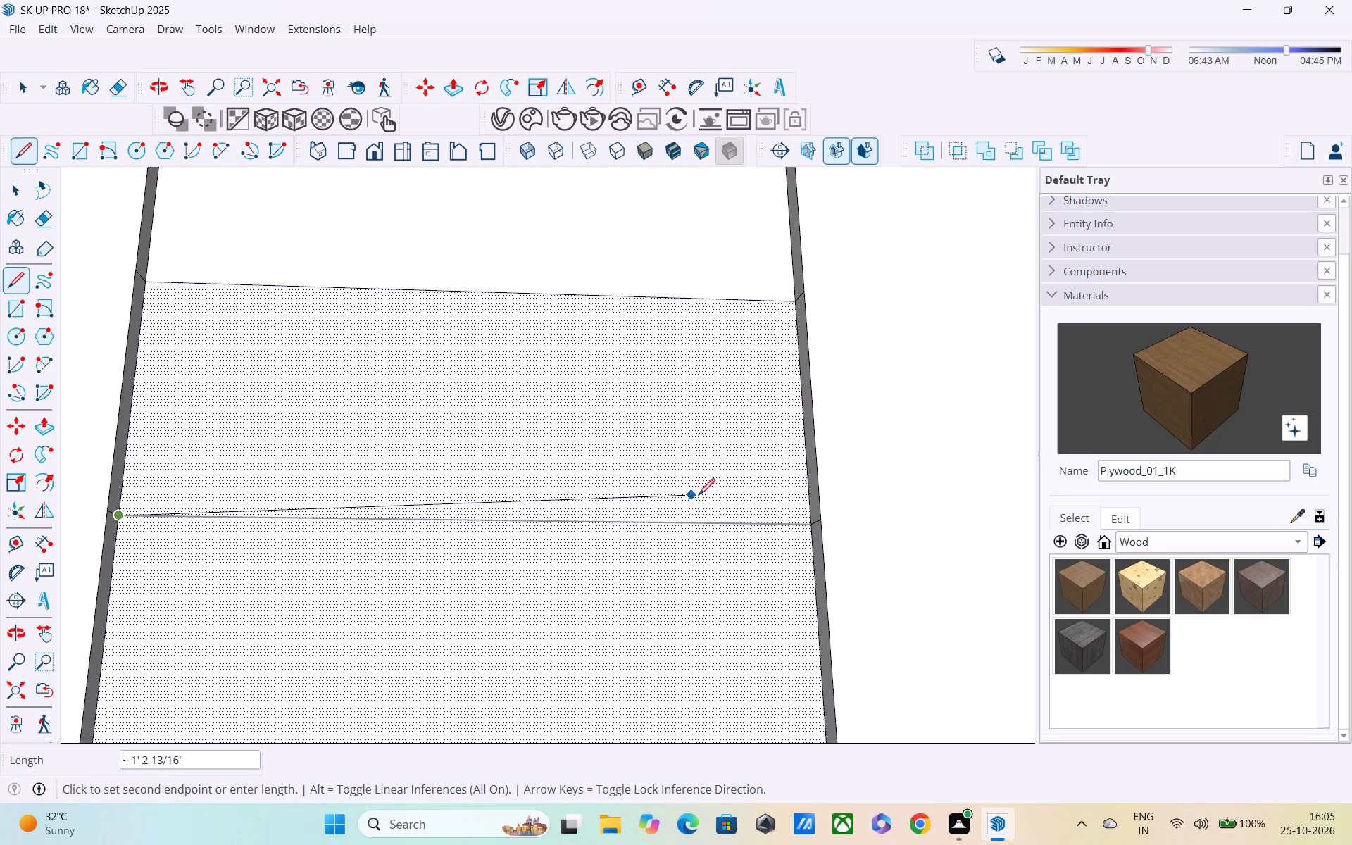
left_click(808, 520)
Select the fourth panel face and draw a line about 1' 6 1/16" long across it along its middle line.
middle_click_drag(796, 531, 782, 247, "shift")
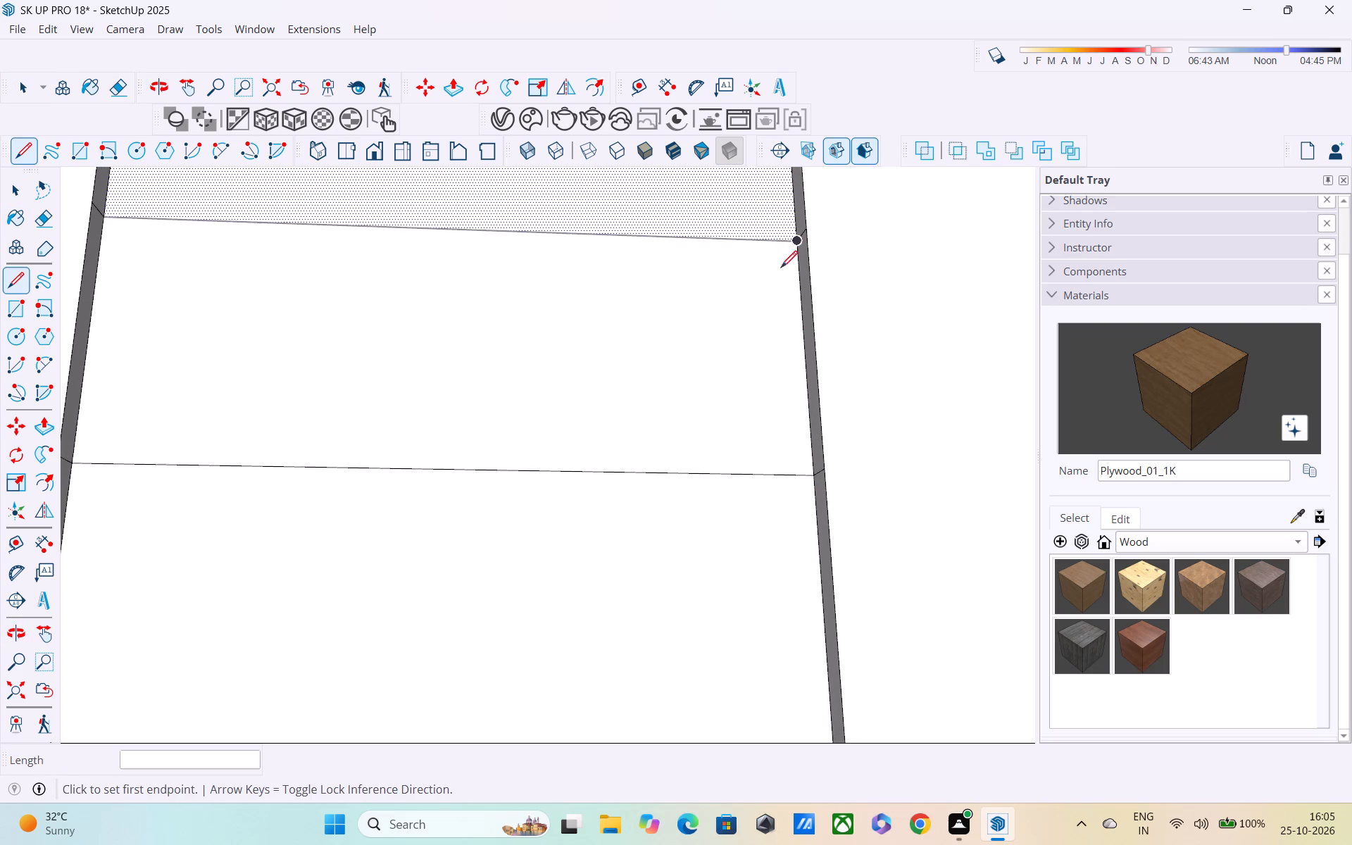
key("space")
double_click(641, 522)
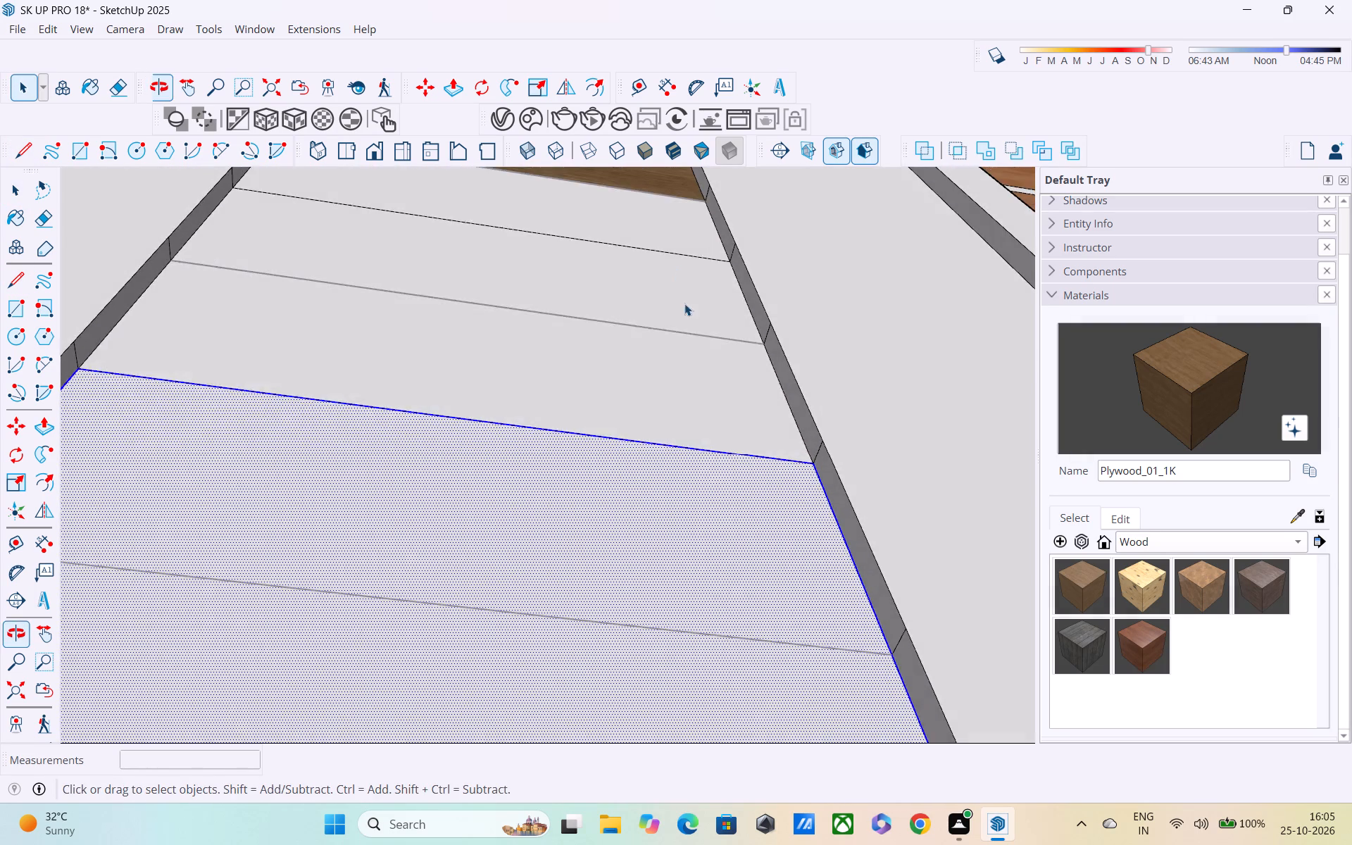
scroll(684, 308, "down", 5)
middle_click_drag(684, 413, 652, 497)
key("l")
scroll(374, 522, "up", 3)
scroll(300, 504, "up", 2)
left_click(283, 490)
middle_click_drag(639, 490, 631, 489, "shift")
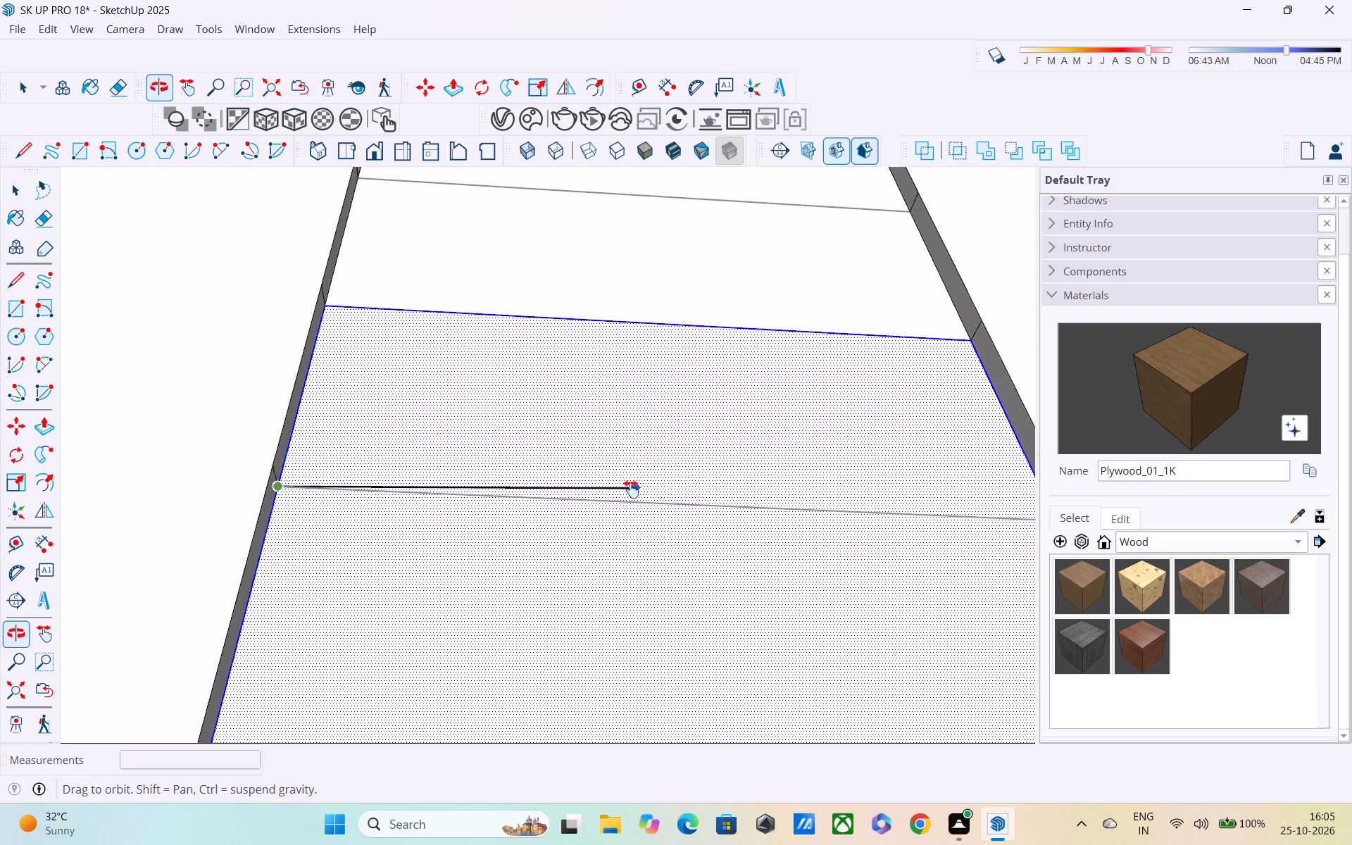
middle_click_drag(631, 489, 404, 384, "shift")
middle_click_drag(805, 393, 833, 427)
scroll(832, 430, "up", 1)
scroll(832, 430, "down", 1)
scroll(832, 430, "up", 2)
left_click(832, 430)
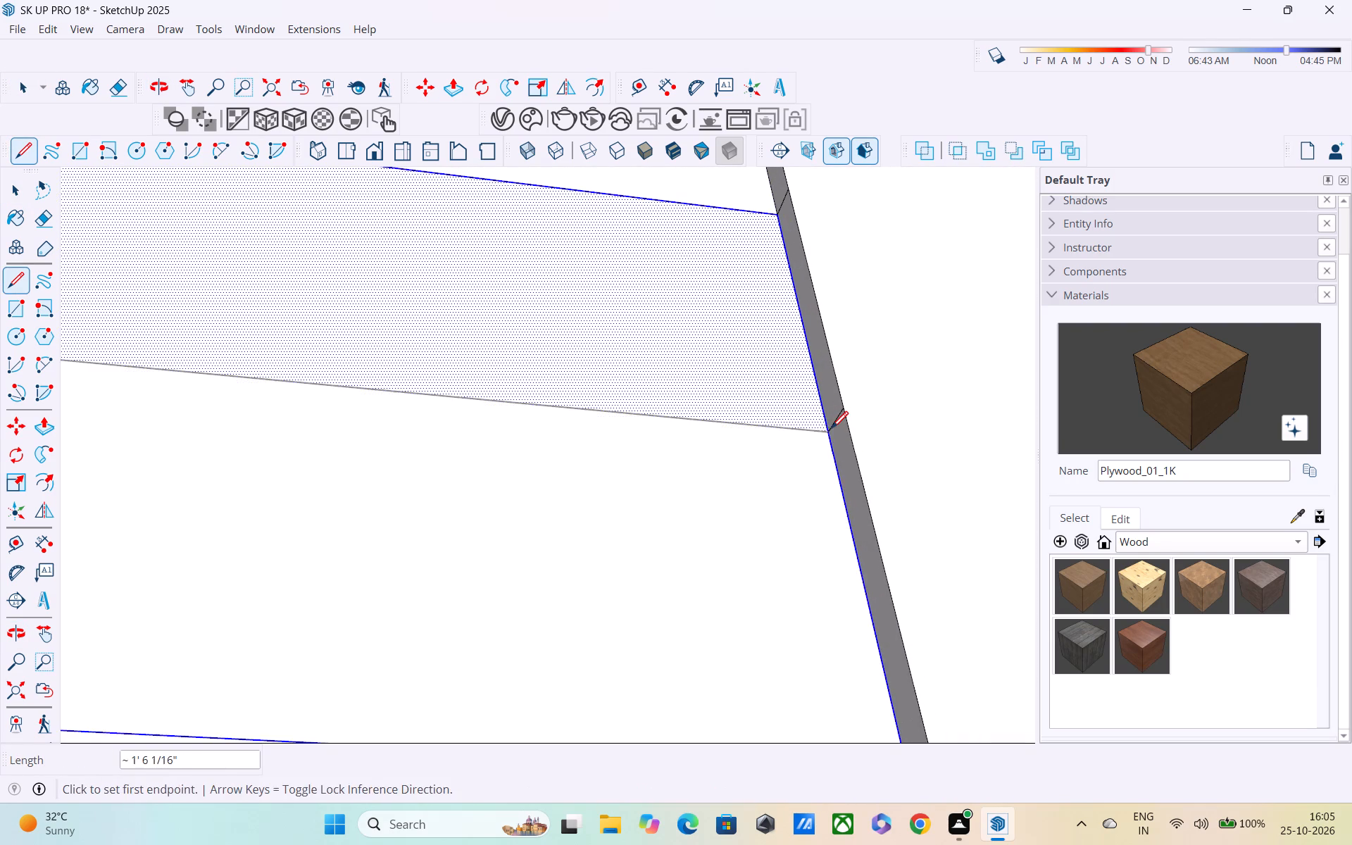
Select the fifth panel face and draw a line about 1' 6 1/16" long across it along its middle line.
middle_click_drag(798, 463, 802, 358, "shift")
scroll(802, 358, "up", 1, "shift")
scroll(803, 357, "down", 7)
middle_click_drag(795, 484, 794, 281, "shift")
key("space")
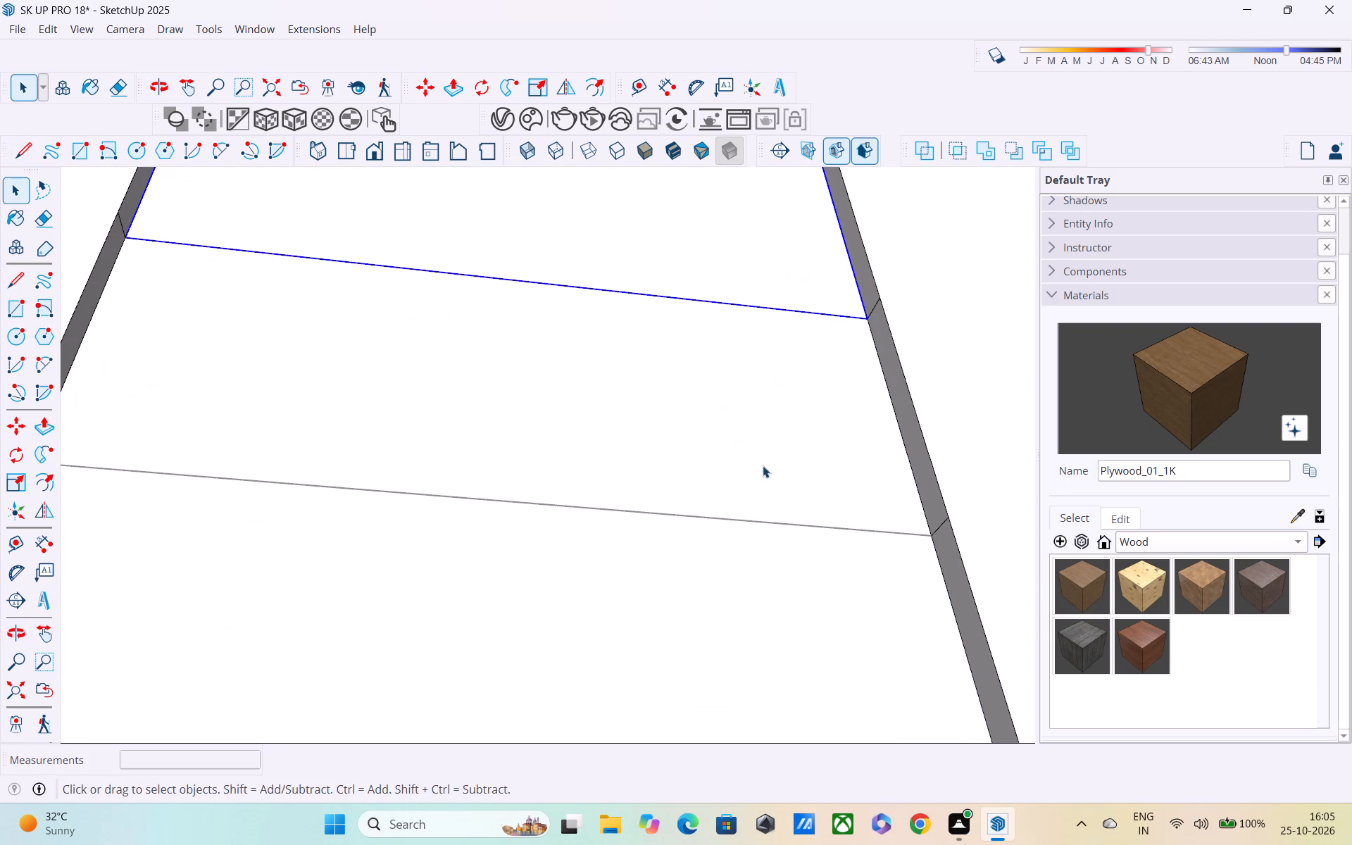
left_click(763, 465)
scroll(763, 484, "down", 1)
middle_click_drag(763, 484, 760, 411, "shift")
type("KL")
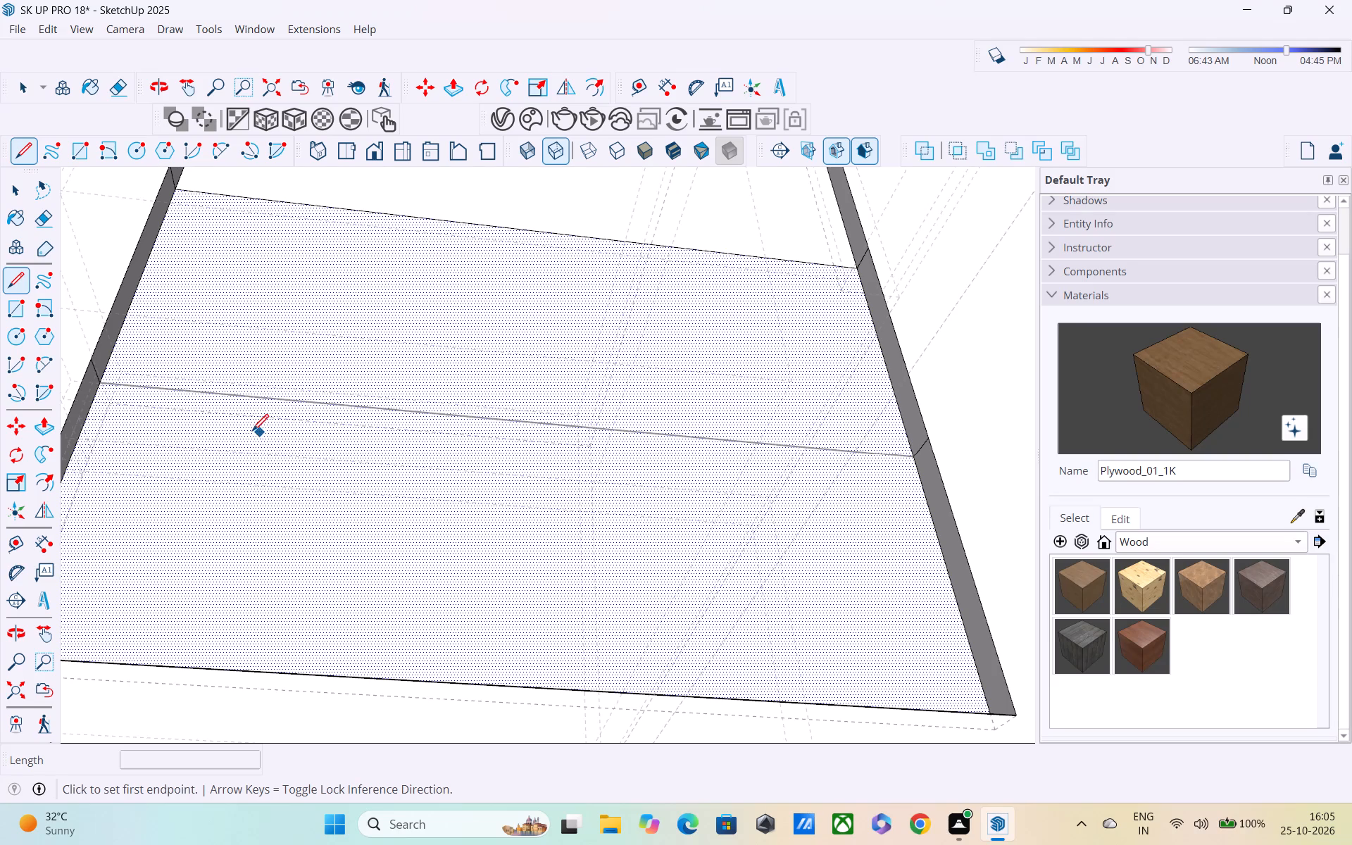
key("k")
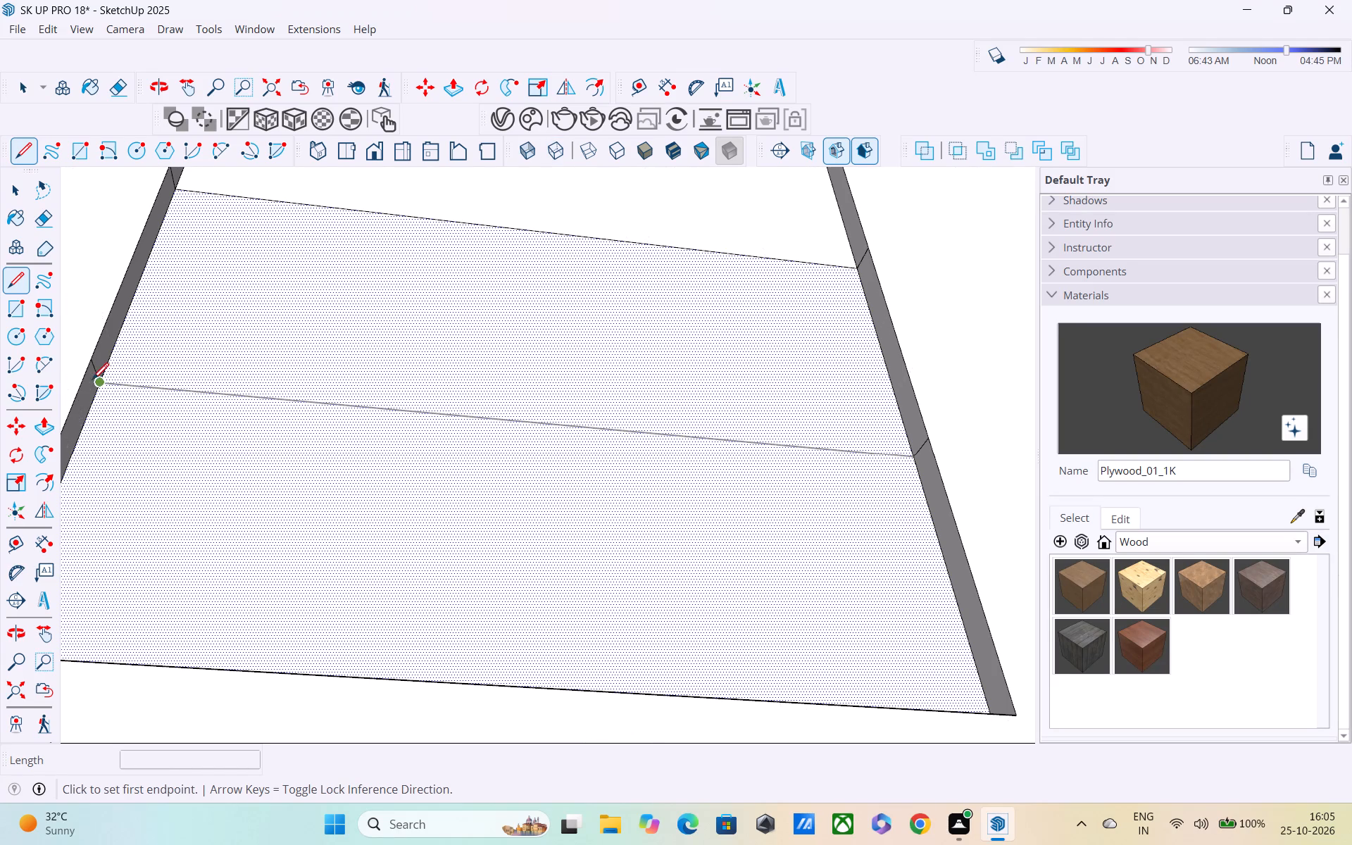
left_click(101, 384)
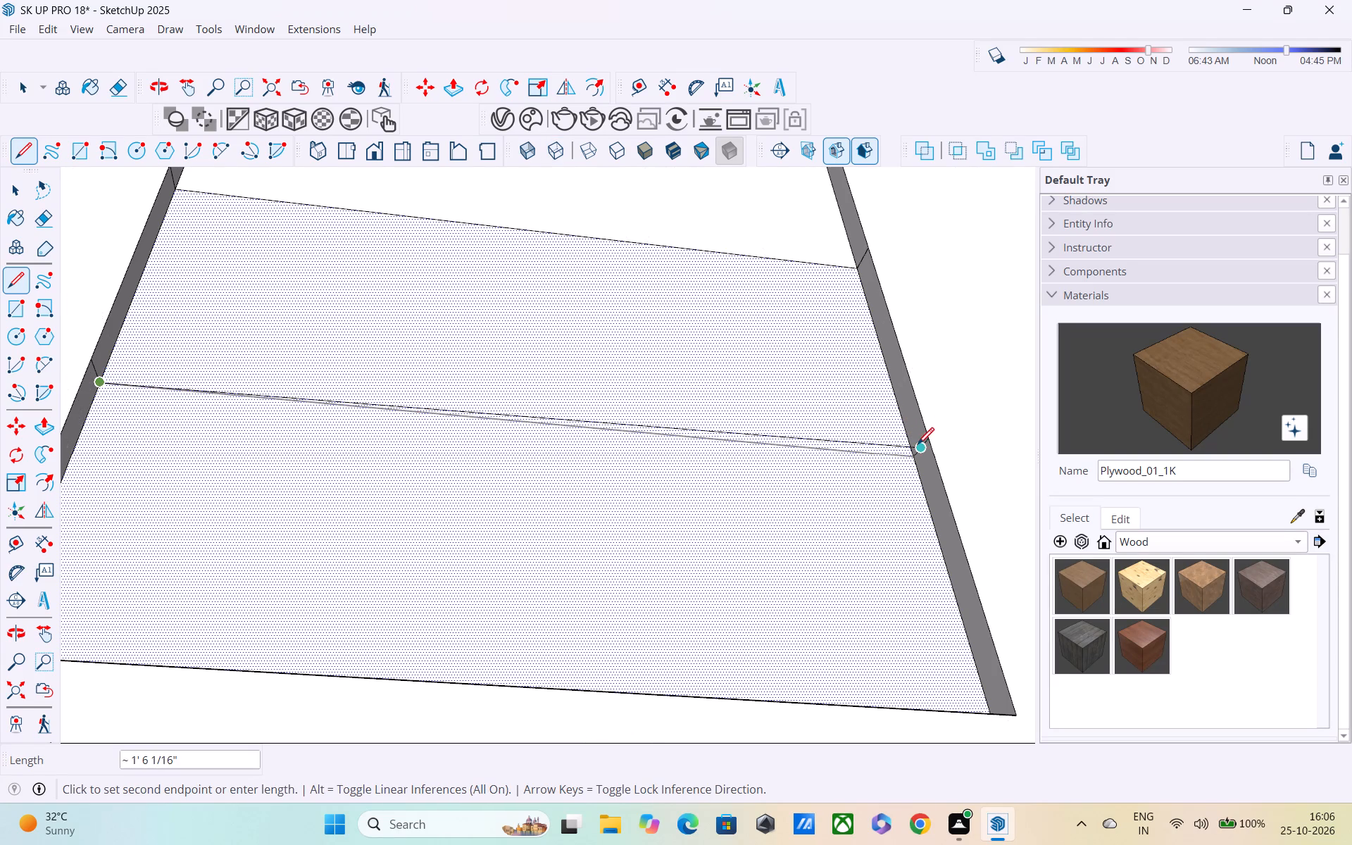
left_click(919, 456)
Paint the upper halves of the third, fourth and fifth panels with Plywood_01_1K.
middle_click_drag(858, 487, 837, 319, "shift")
scroll(830, 318, "down", 3)
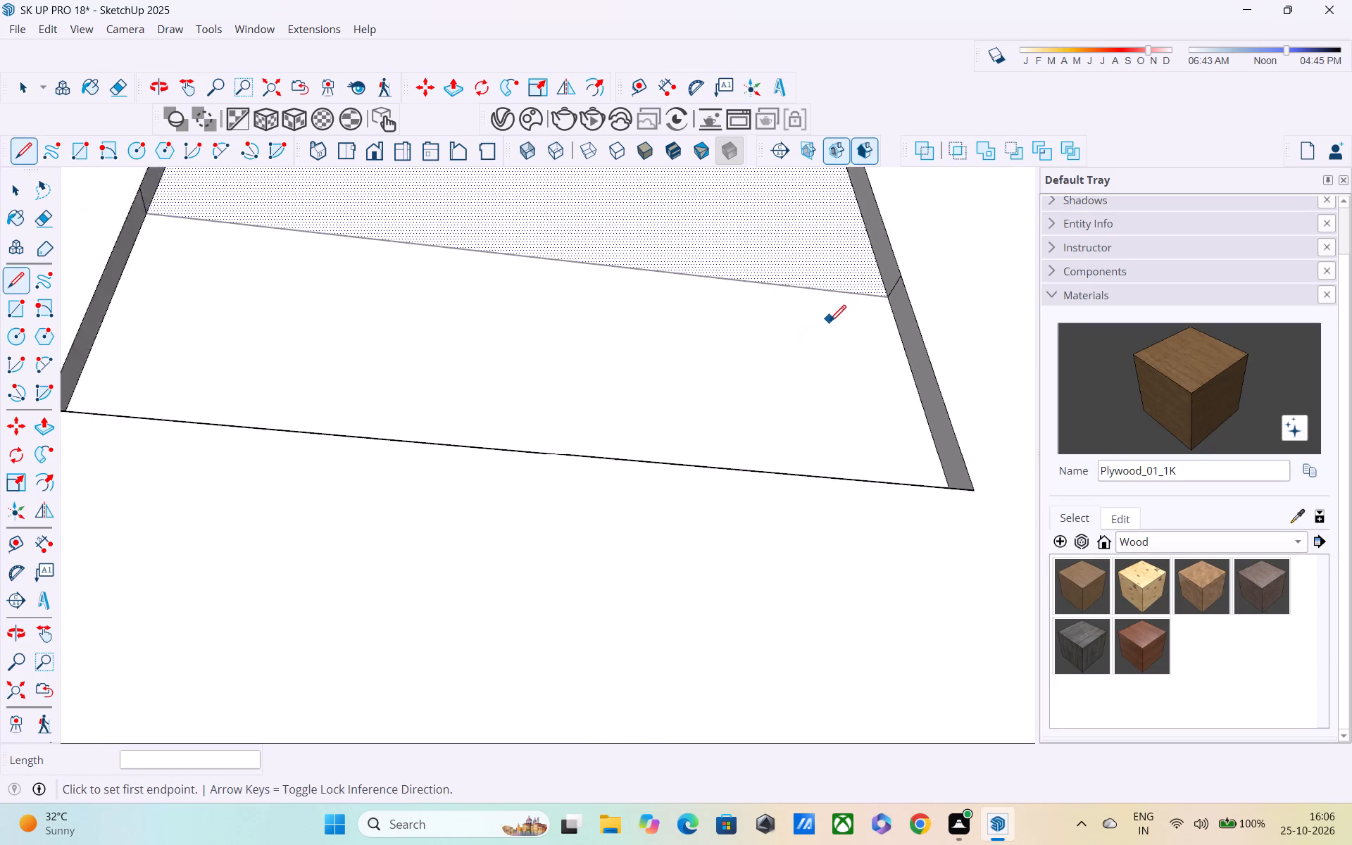
scroll(830, 323, "down", 2)
middle_click_drag(823, 361, 737, 603)
left_click(1202, 380)
middle_click_drag(1055, 406, 1031, 703, "shift")
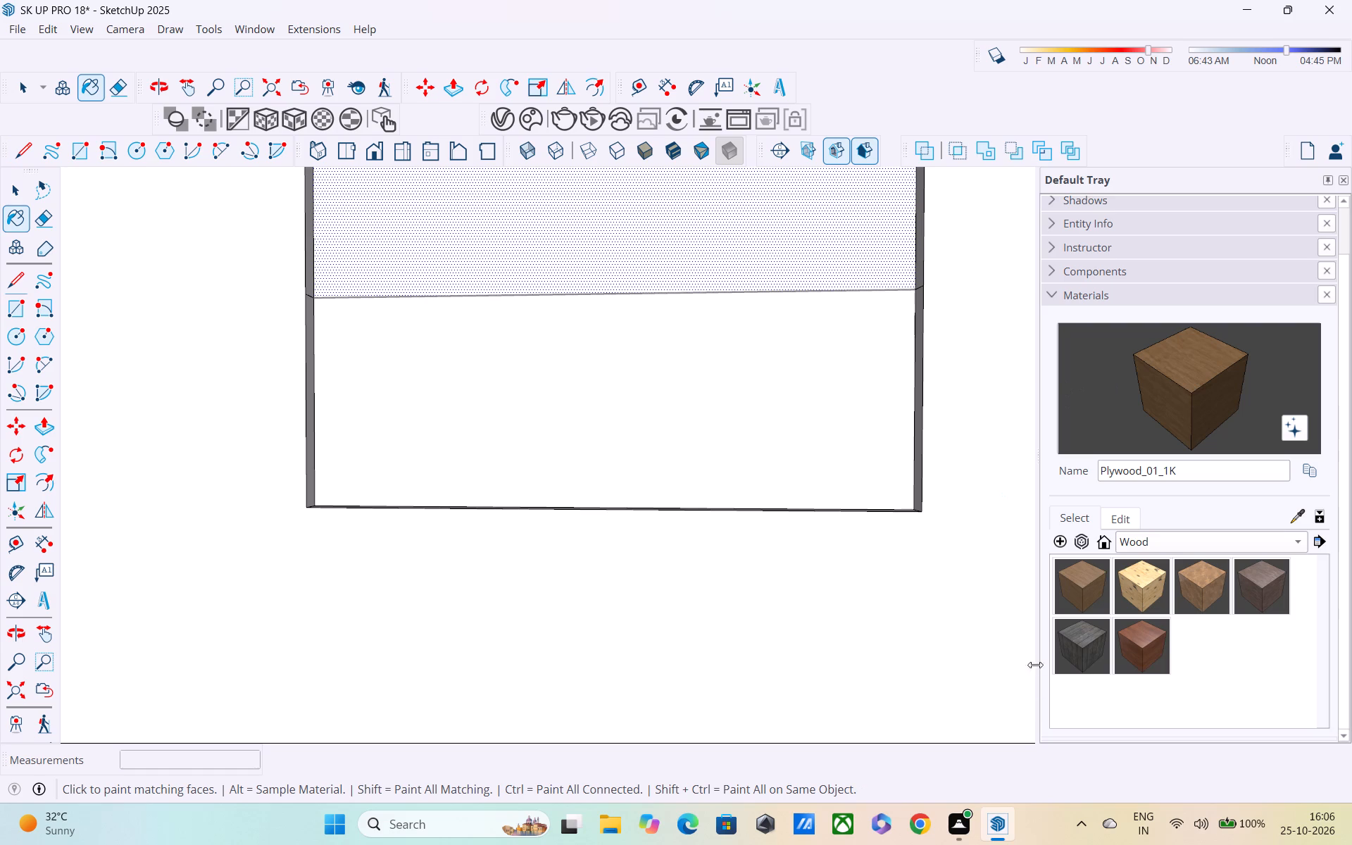
scroll(1077, 428, "down", 2)
left_click(1198, 384)
middle_click_drag(830, 387, 834, 786, "shift")
scroll(680, 246, "down", 4)
scroll(680, 290, "down", 1, "shift")
middle_click_drag(680, 317, 680, 560, "shift")
scroll(687, 401, "down", 4)
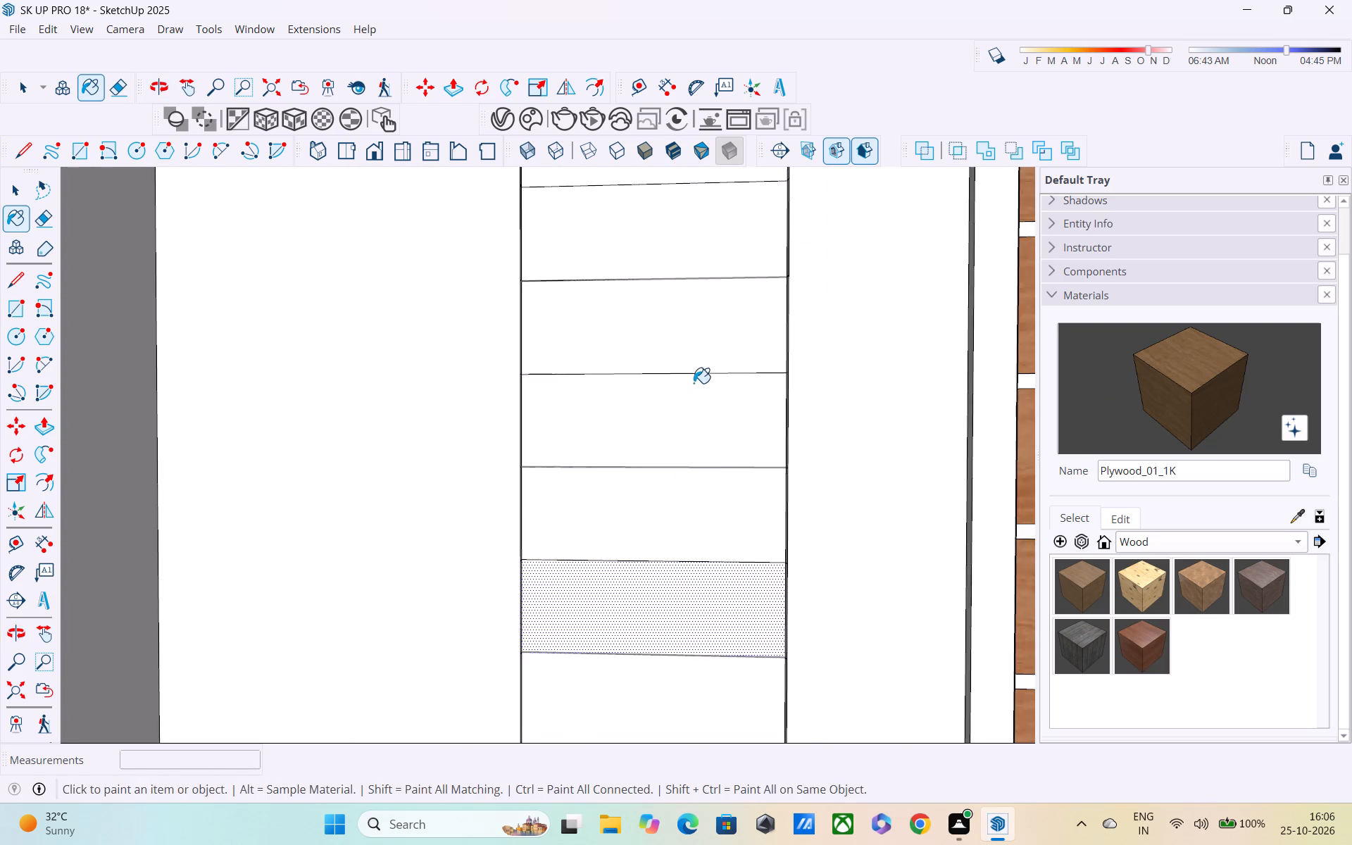
middle_click_drag(710, 432, 719, 651, "shift")
left_click(704, 437)
middle_click_drag(701, 452, 706, 301)
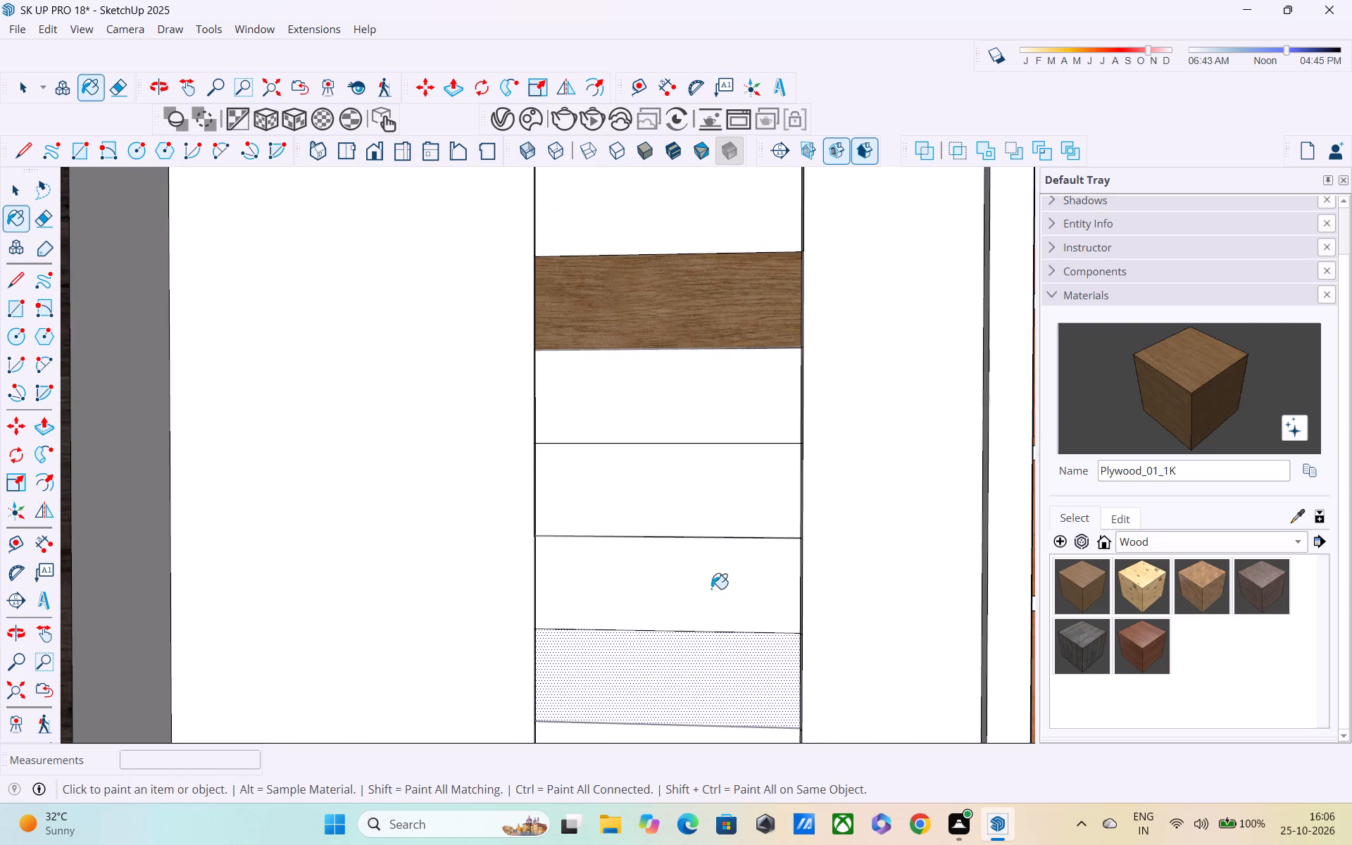
left_click(717, 506)
middle_click_drag(705, 548, 703, 347, "shift")
left_click(707, 487)
Paint the lower halves of all five strip panels with Wood_Planks_01_1K and clear the selection.
scroll(728, 483, "down", 2)
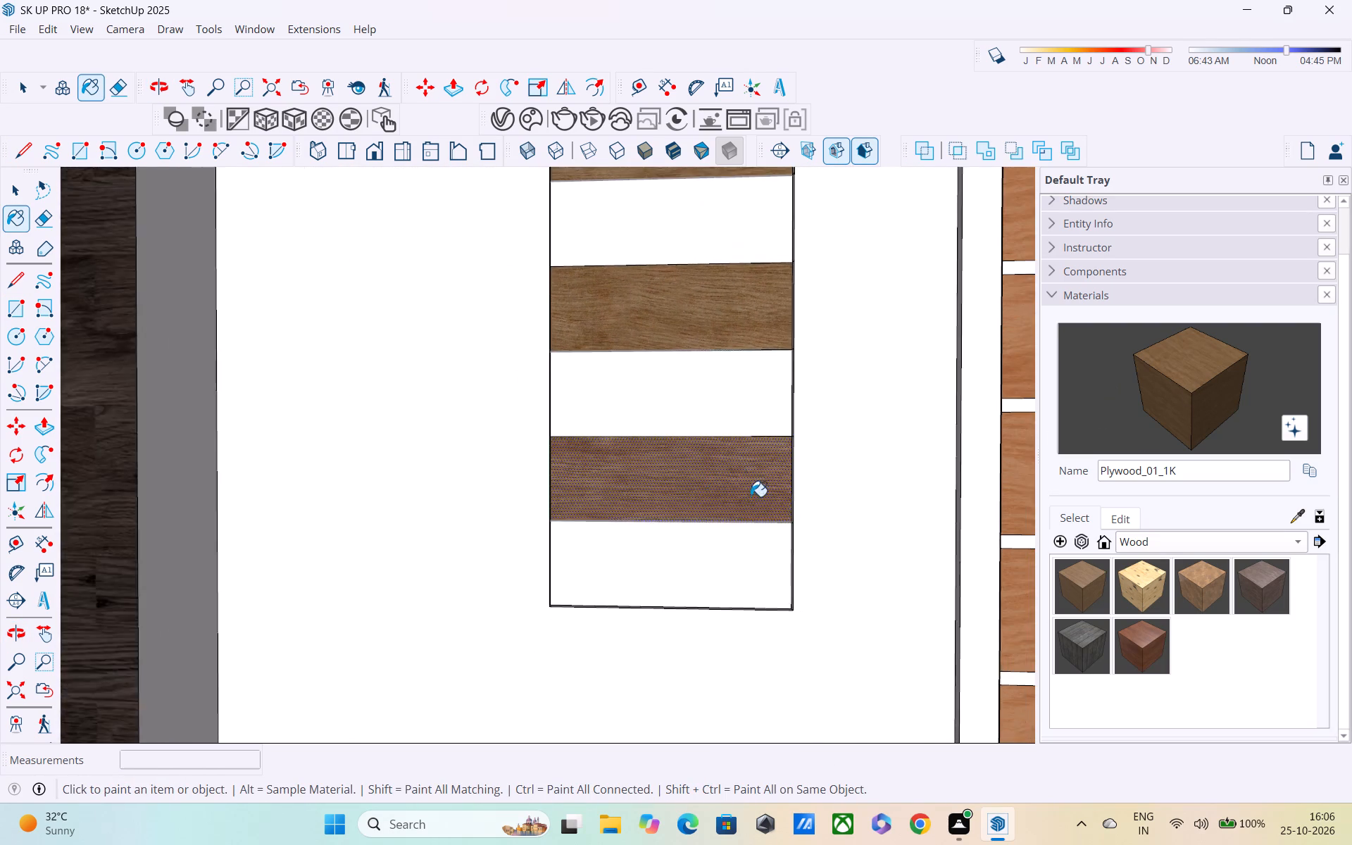
scroll(751, 496, "down", 1)
left_click(1091, 655)
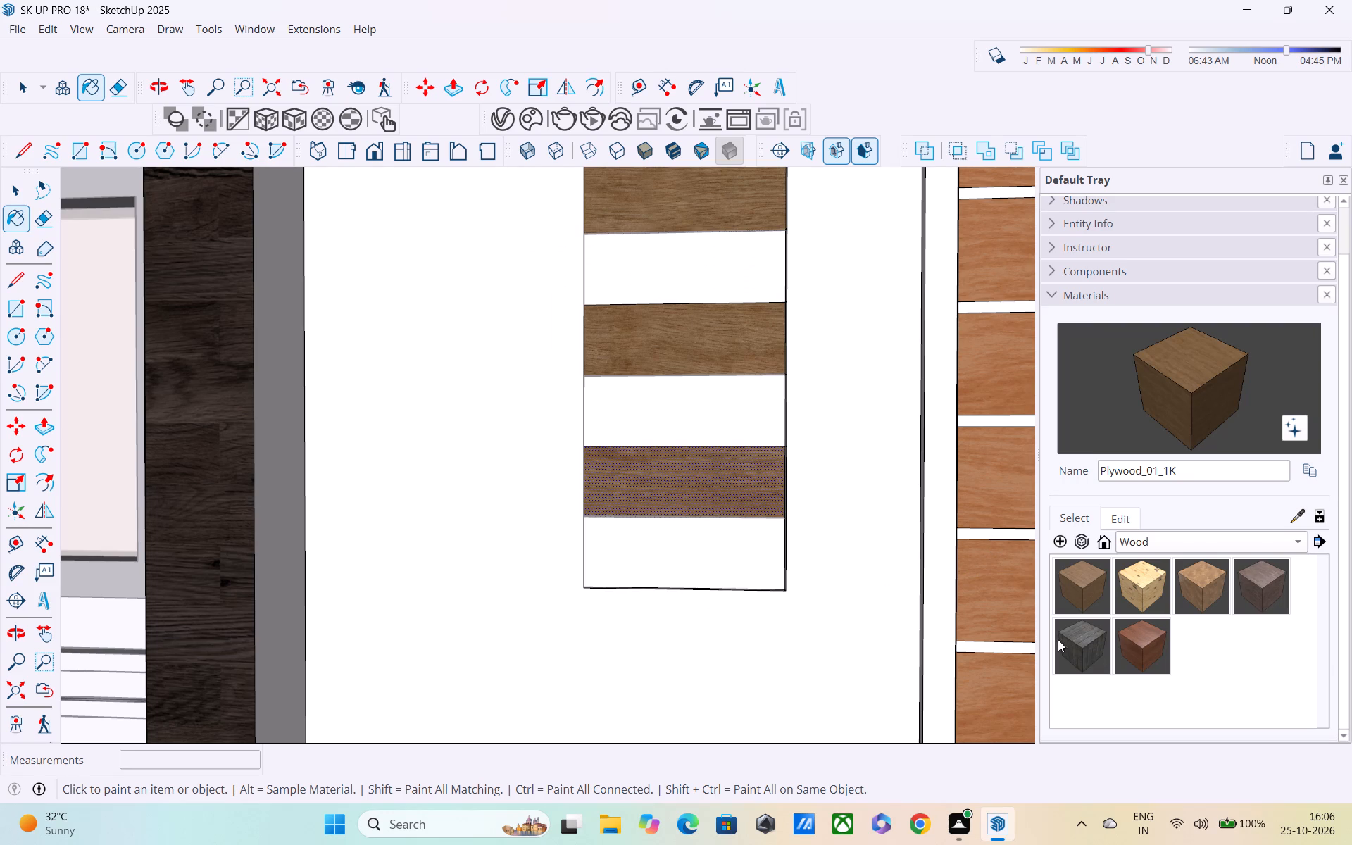
left_click(724, 541)
left_click(718, 422)
middle_click_drag(720, 415, 734, 613, "shift")
left_click(737, 475)
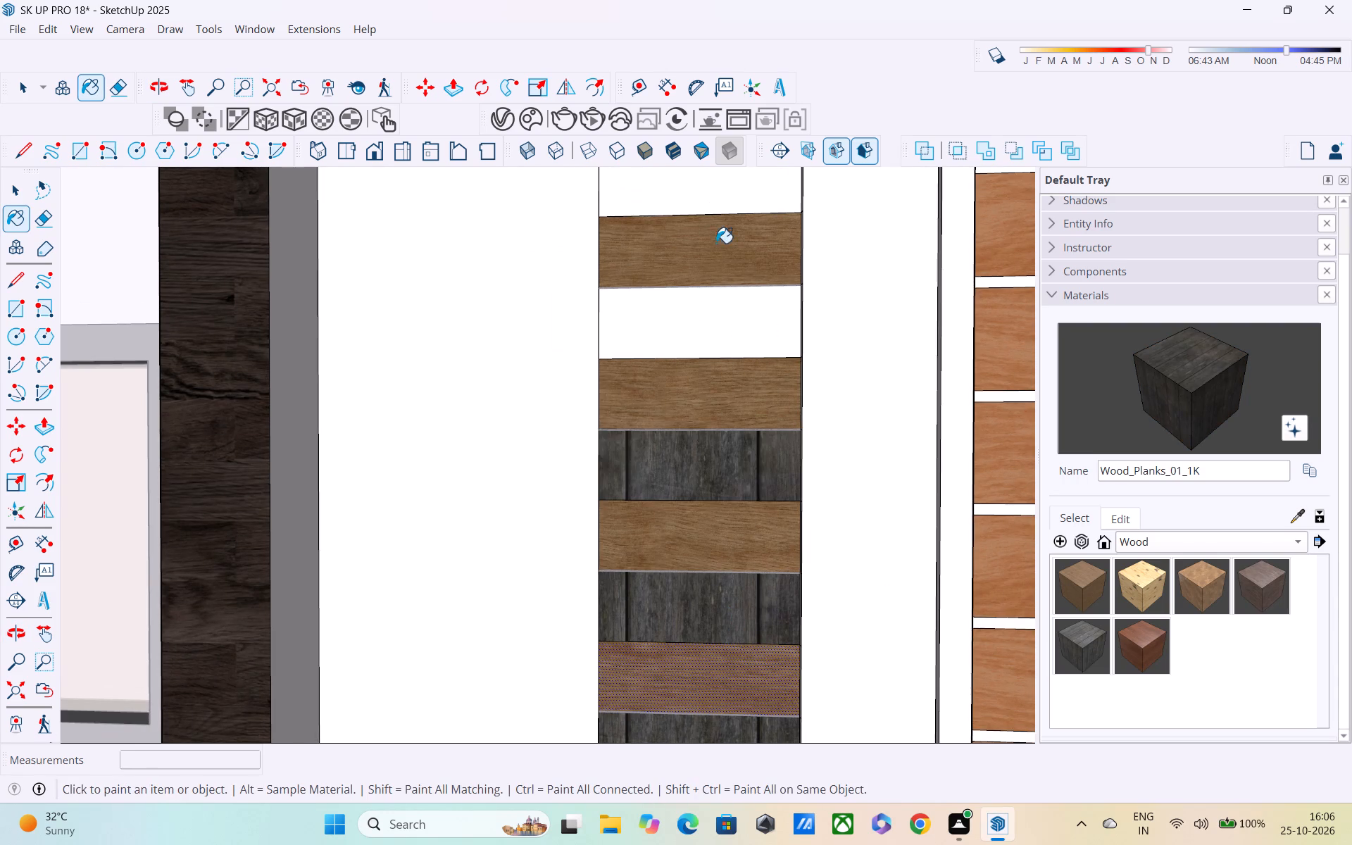
left_click(727, 365)
key("ctrl+z")
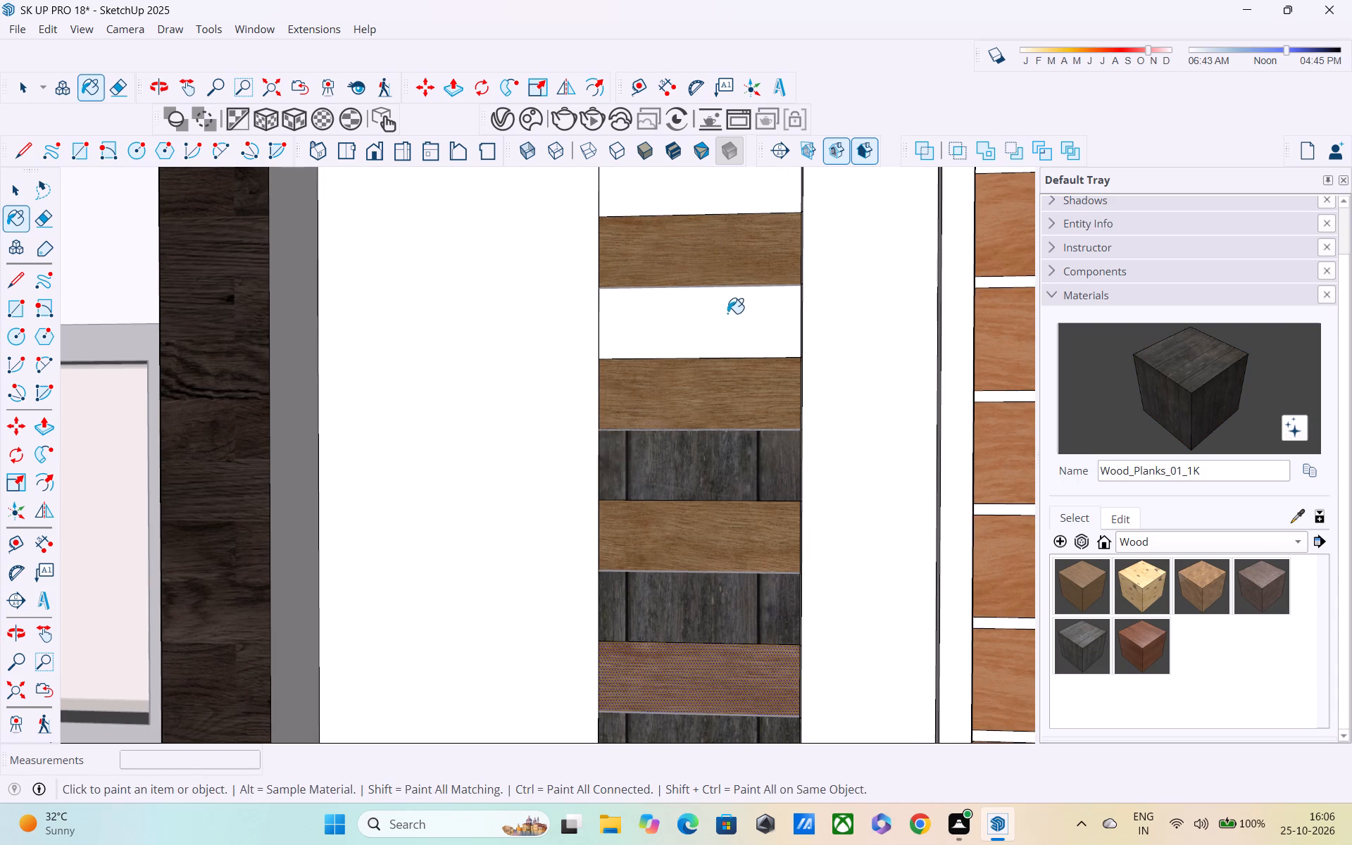
left_click(729, 313)
middle_click_drag(730, 331, 748, 522, "shift")
left_click(753, 352)
scroll(756, 368, "down", 7)
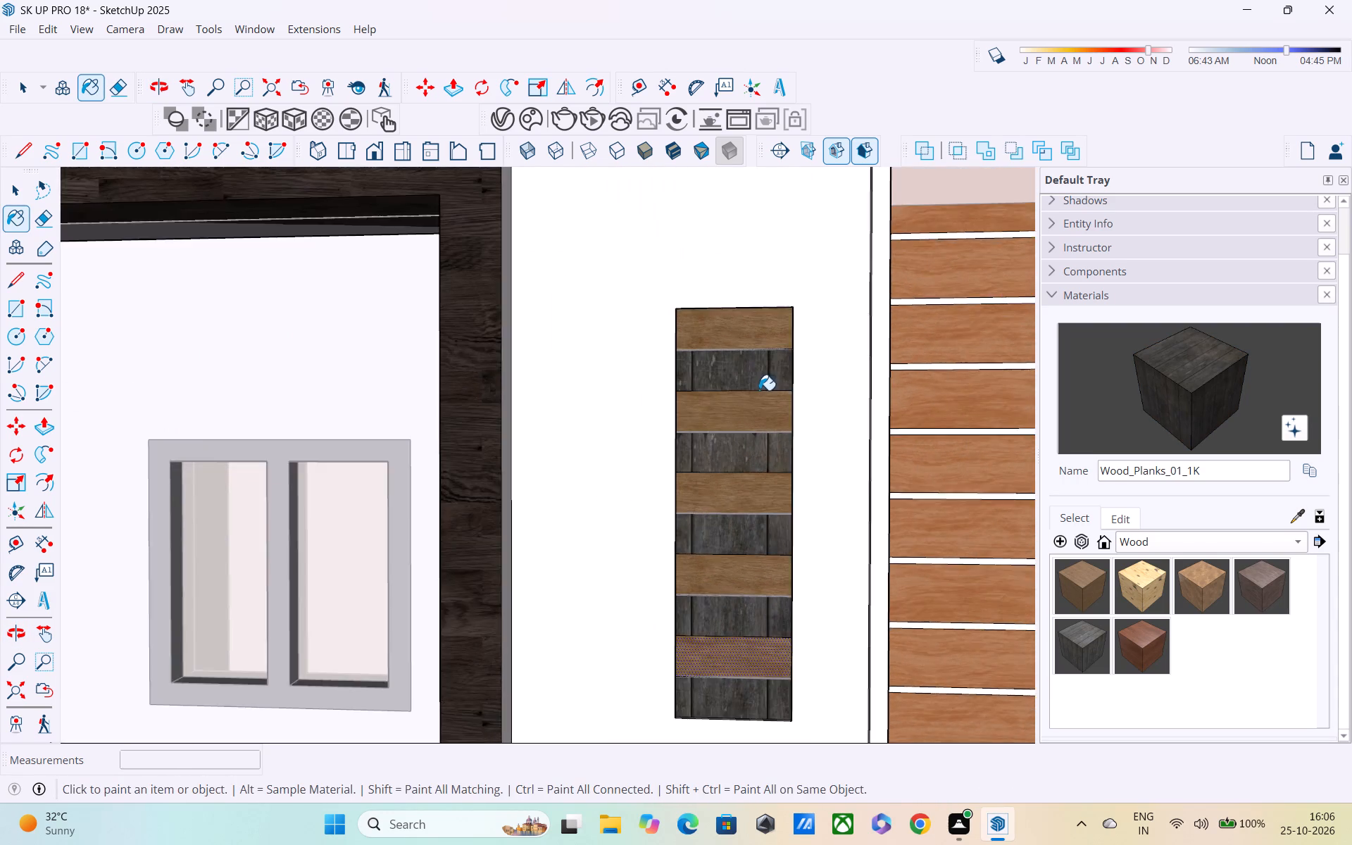
scroll(760, 399, "down", 4)
key("space")
scroll(761, 427, "down", 6)
left_click(1011, 269)
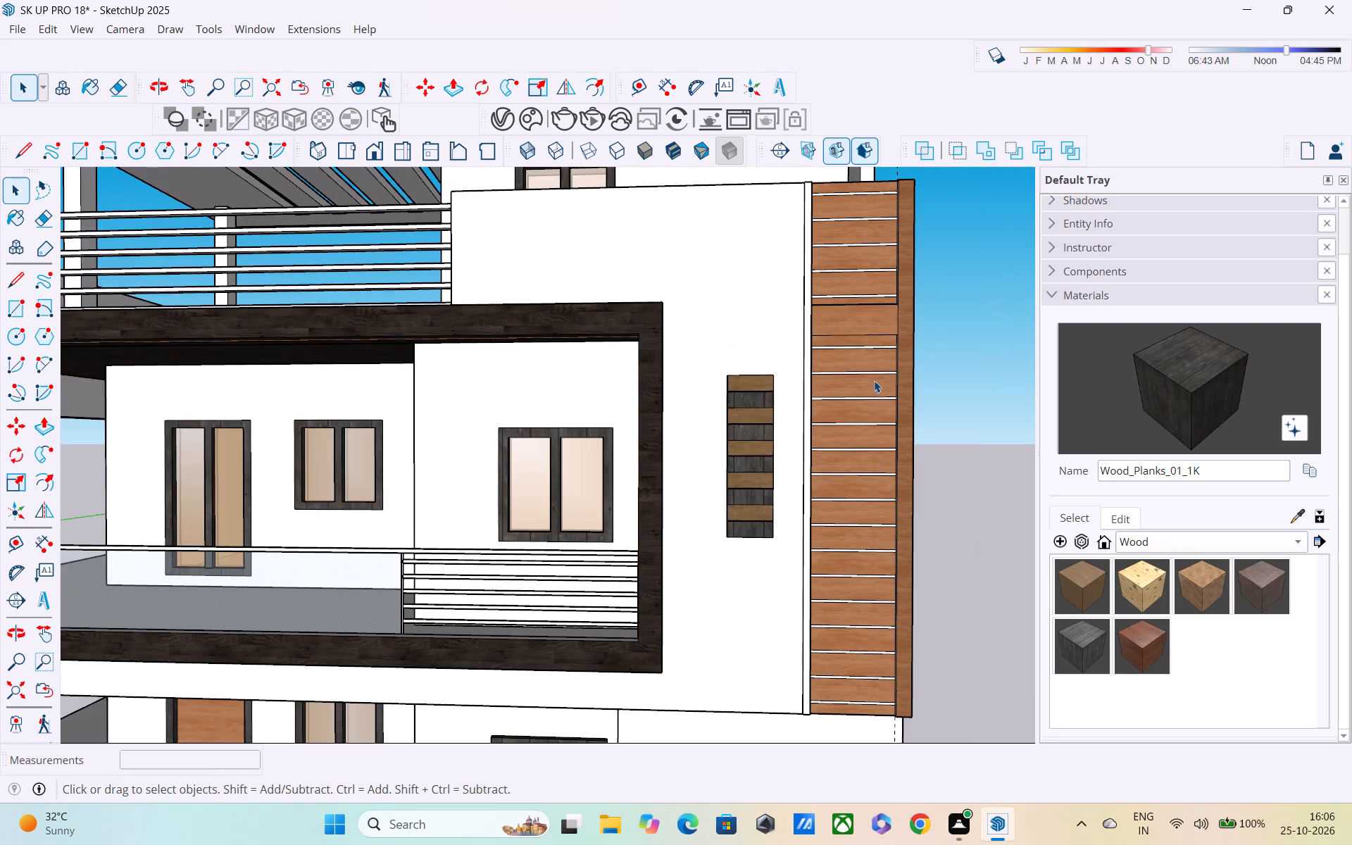
Examine the striped wall strip up close and within the house's whole front elevation.
middle_click_drag(866, 415, 892, 417)
scroll(796, 416, "down", 4)
middle_click_drag(770, 442, 844, 474)
scroll(782, 429, "up", 2)
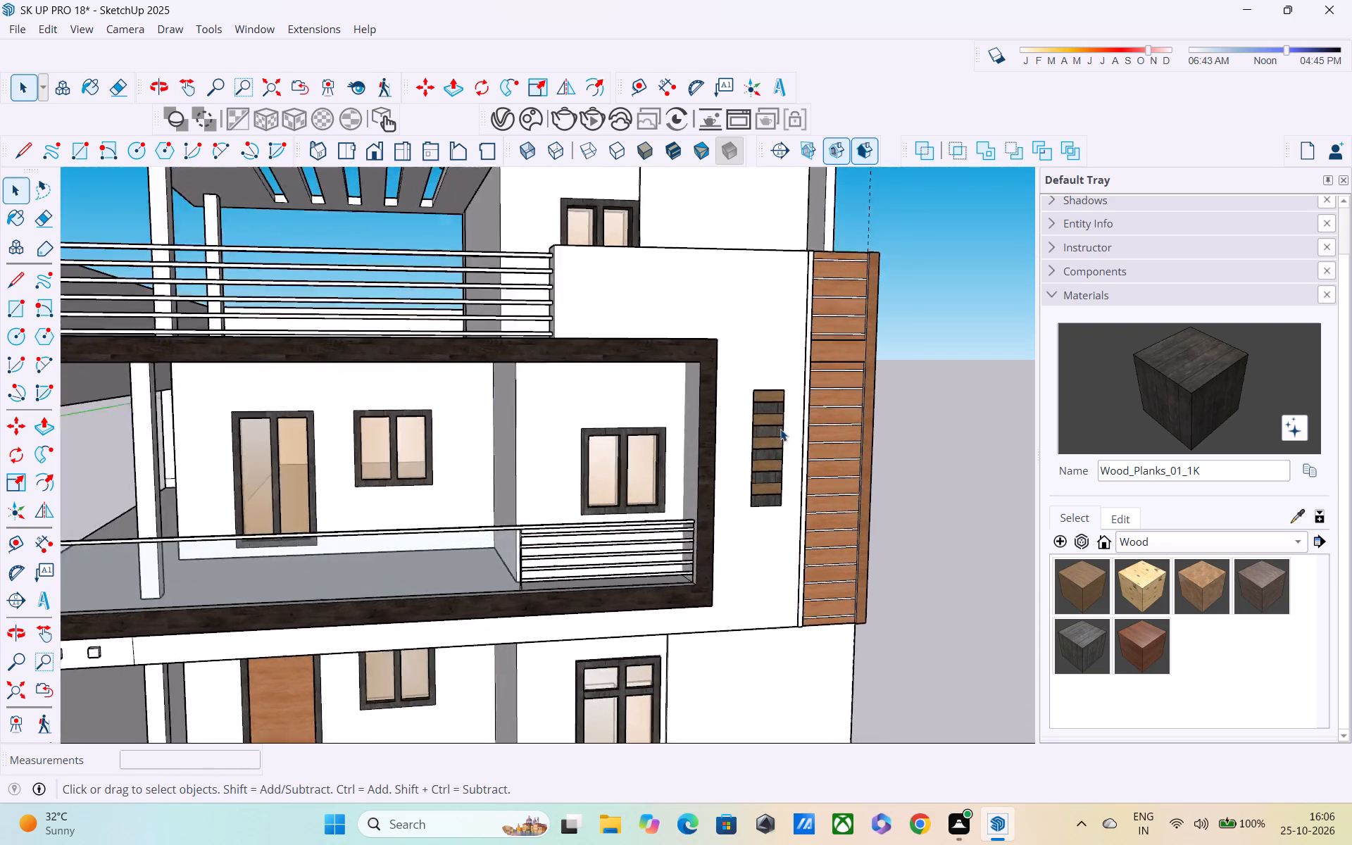
scroll(780, 429, "up", 2)
scroll(777, 428, "down", 2)
middle_click_drag(772, 425, 754, 407)
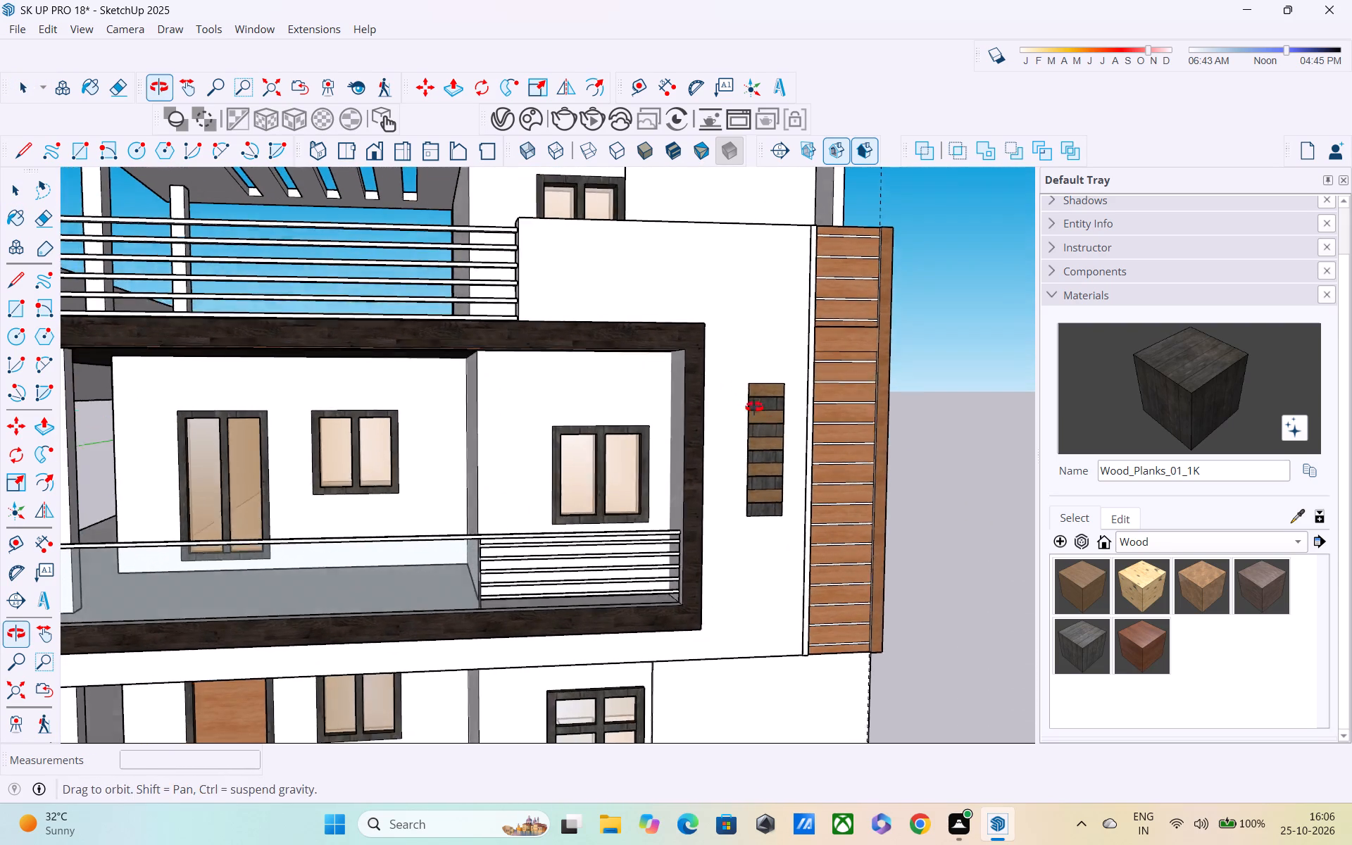
middle_click_drag(754, 407, 744, 387)
scroll(789, 425, "up", 4)
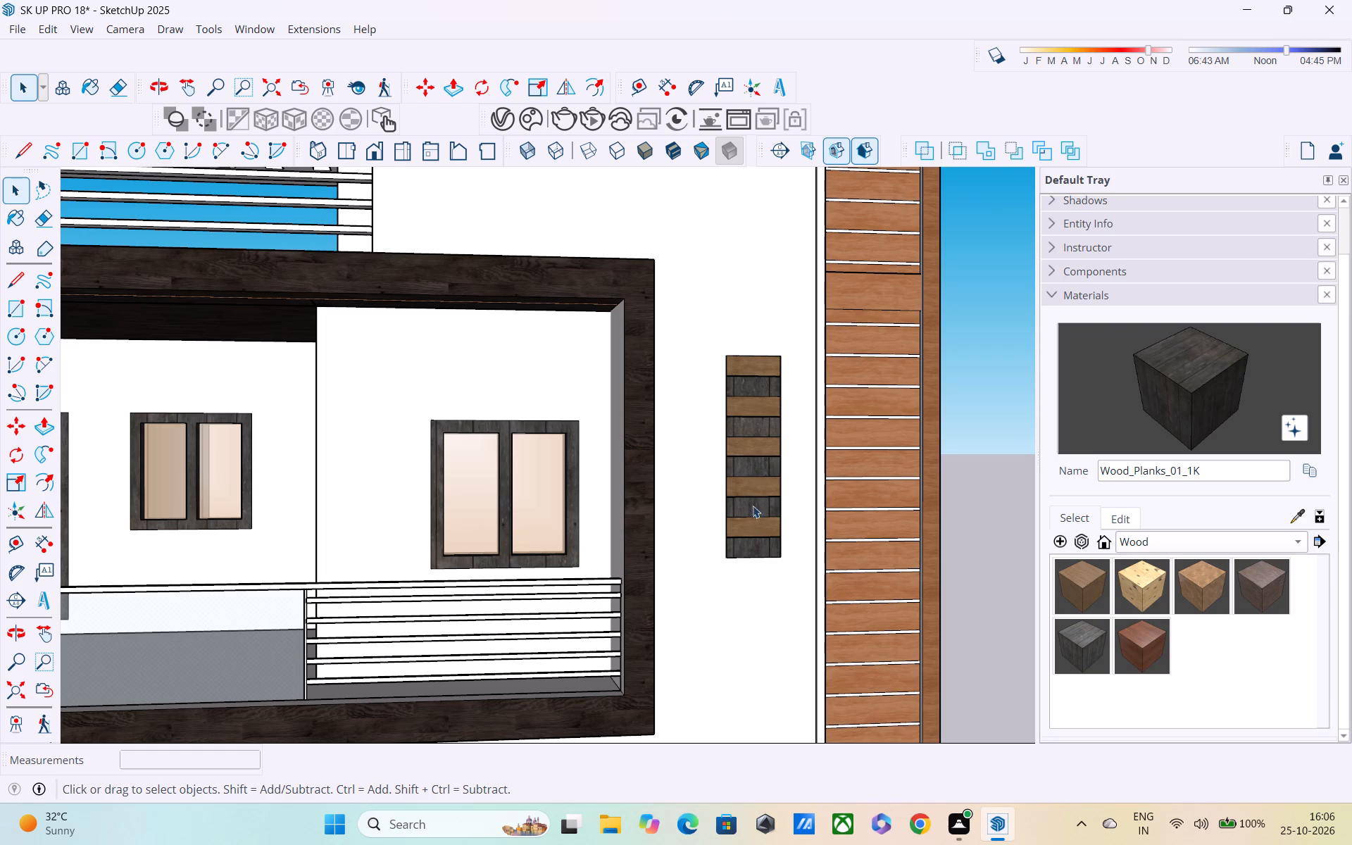
scroll(752, 494, "down", 9)
middle_click_drag(753, 475, 681, 452)
scroll(677, 446, "down", 3)
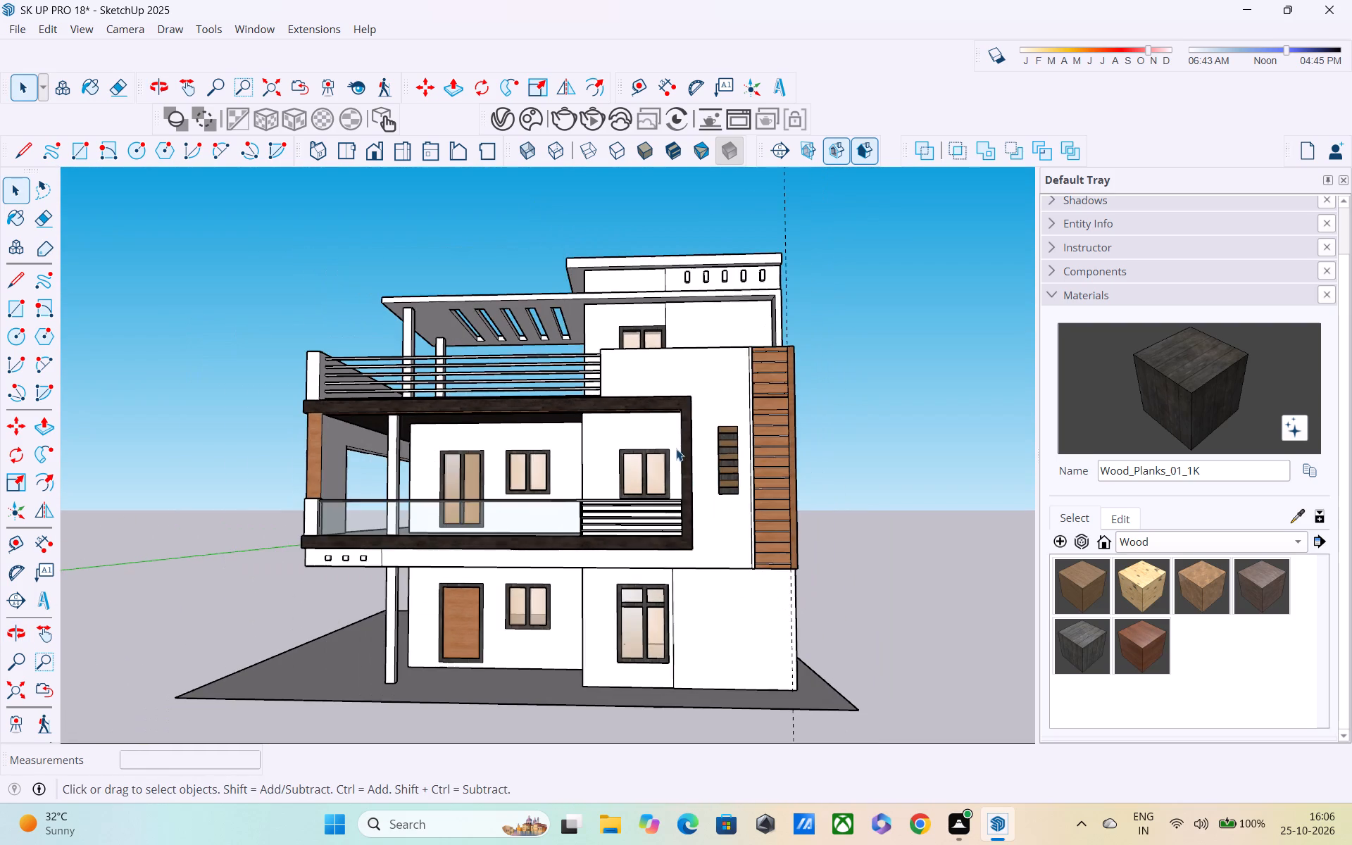
scroll(671, 444, "down", 6)
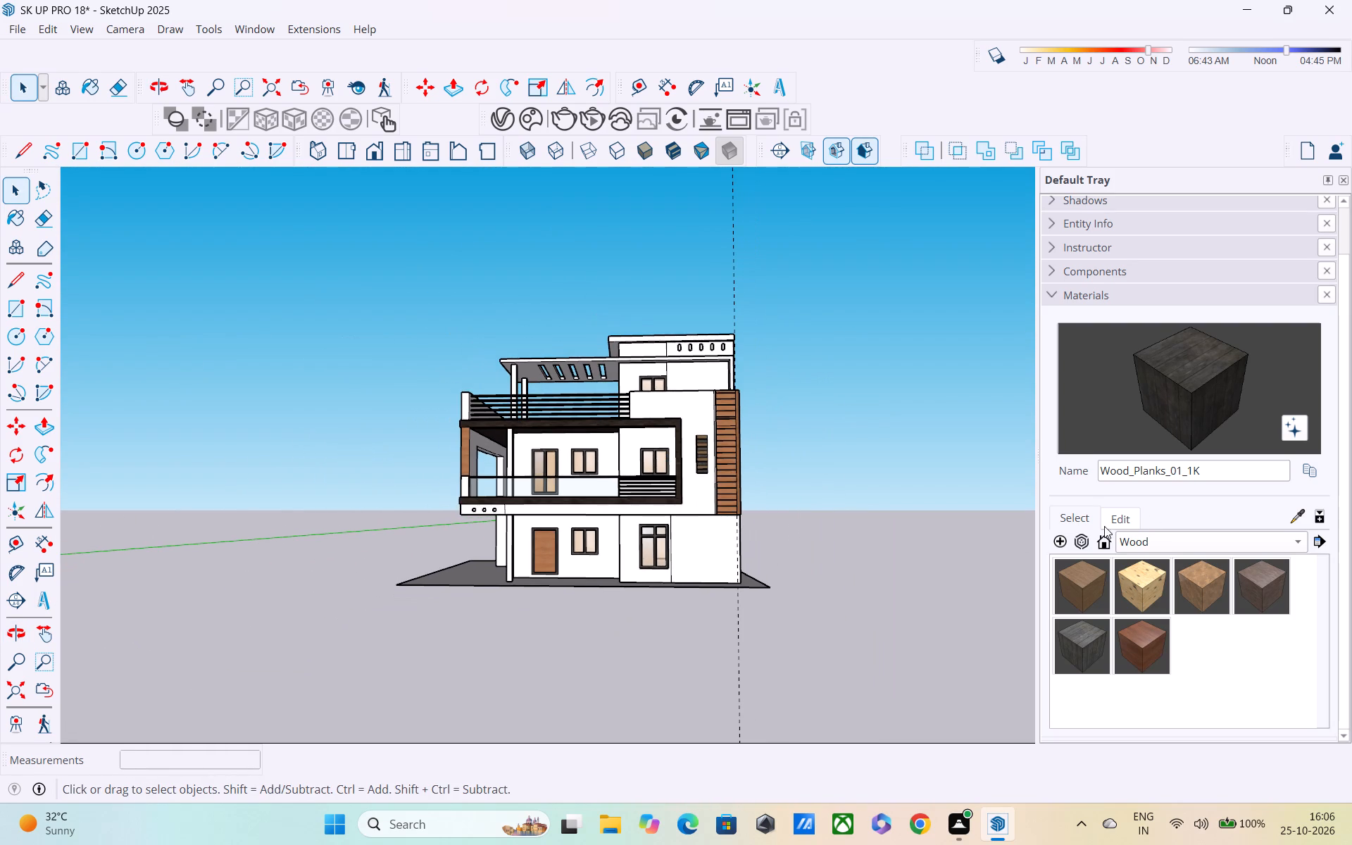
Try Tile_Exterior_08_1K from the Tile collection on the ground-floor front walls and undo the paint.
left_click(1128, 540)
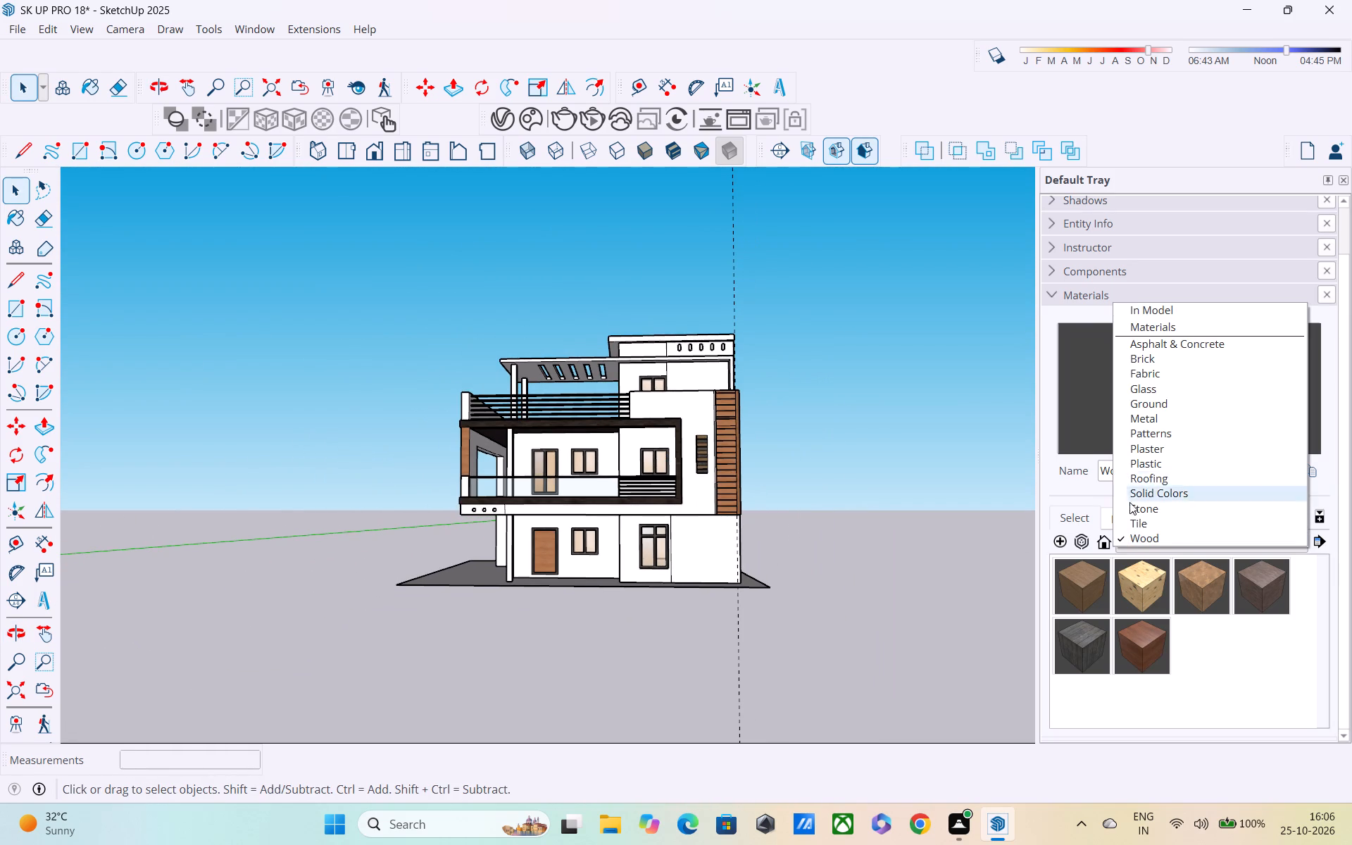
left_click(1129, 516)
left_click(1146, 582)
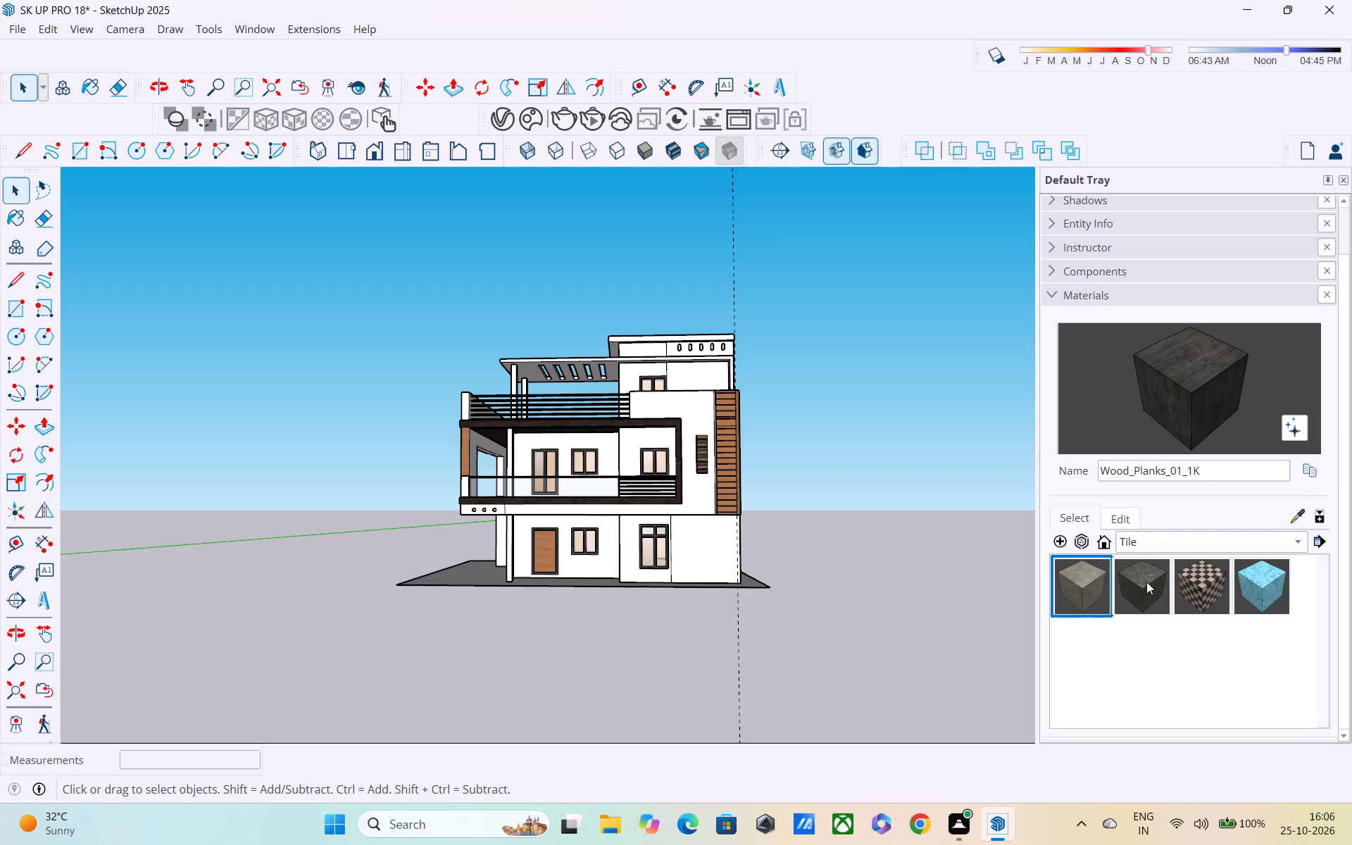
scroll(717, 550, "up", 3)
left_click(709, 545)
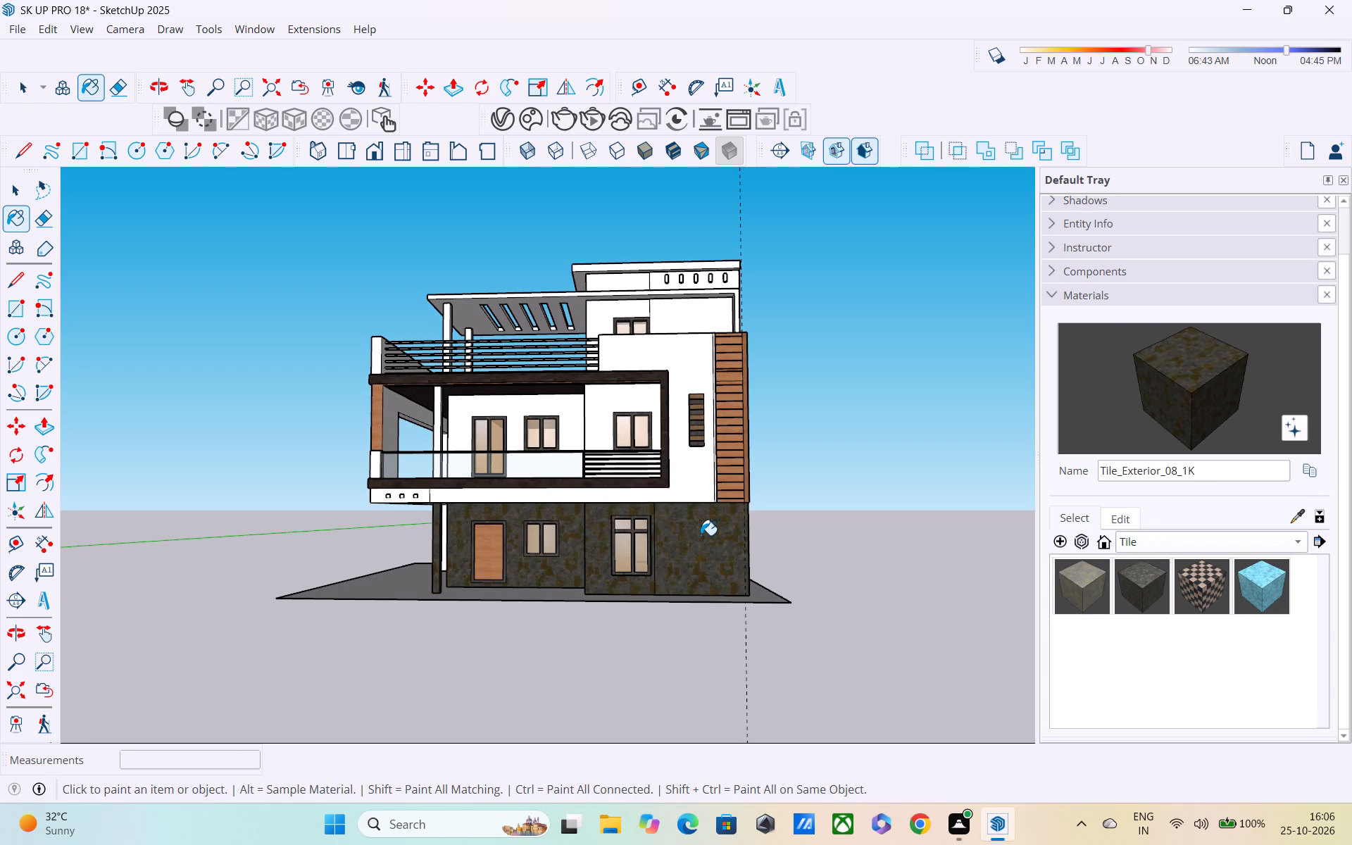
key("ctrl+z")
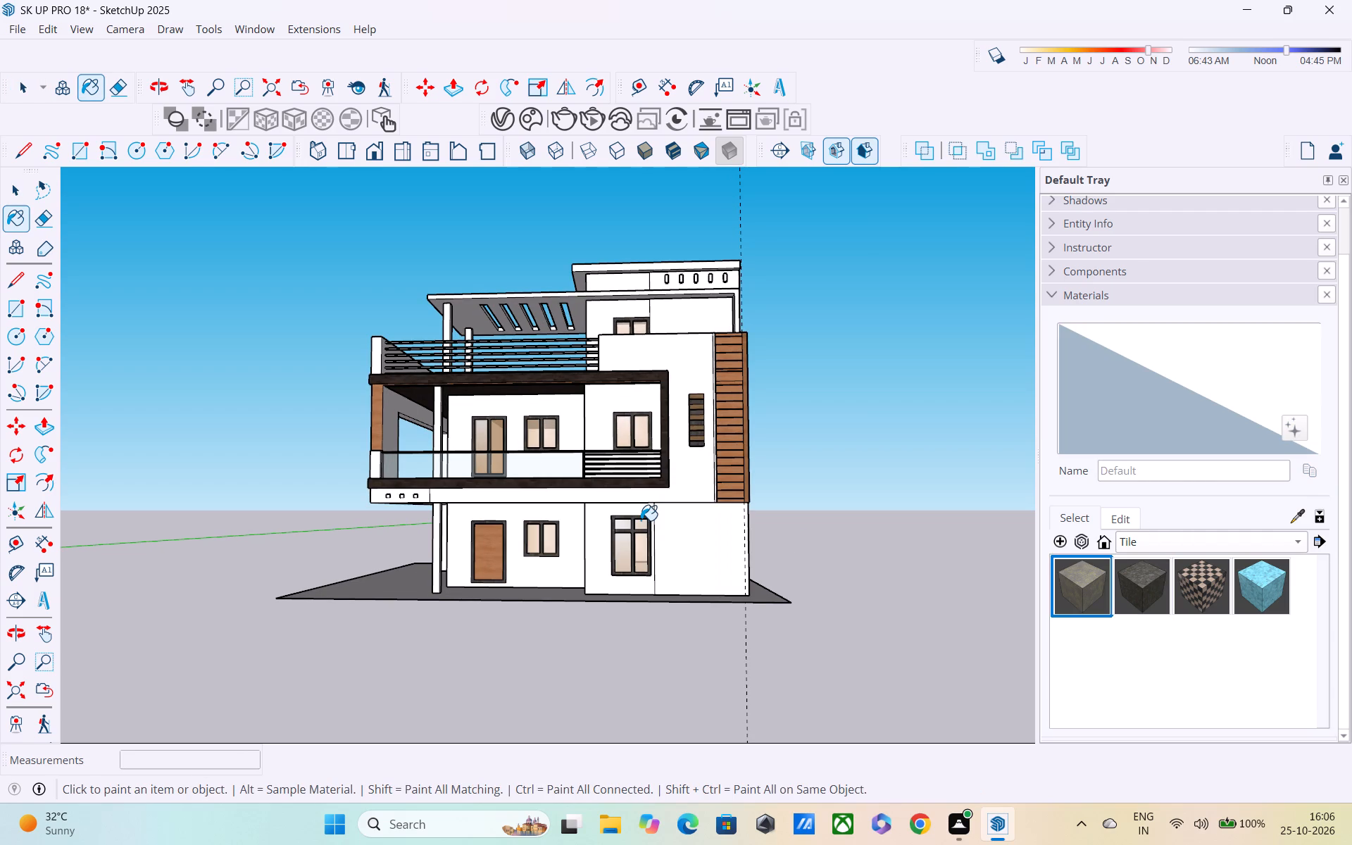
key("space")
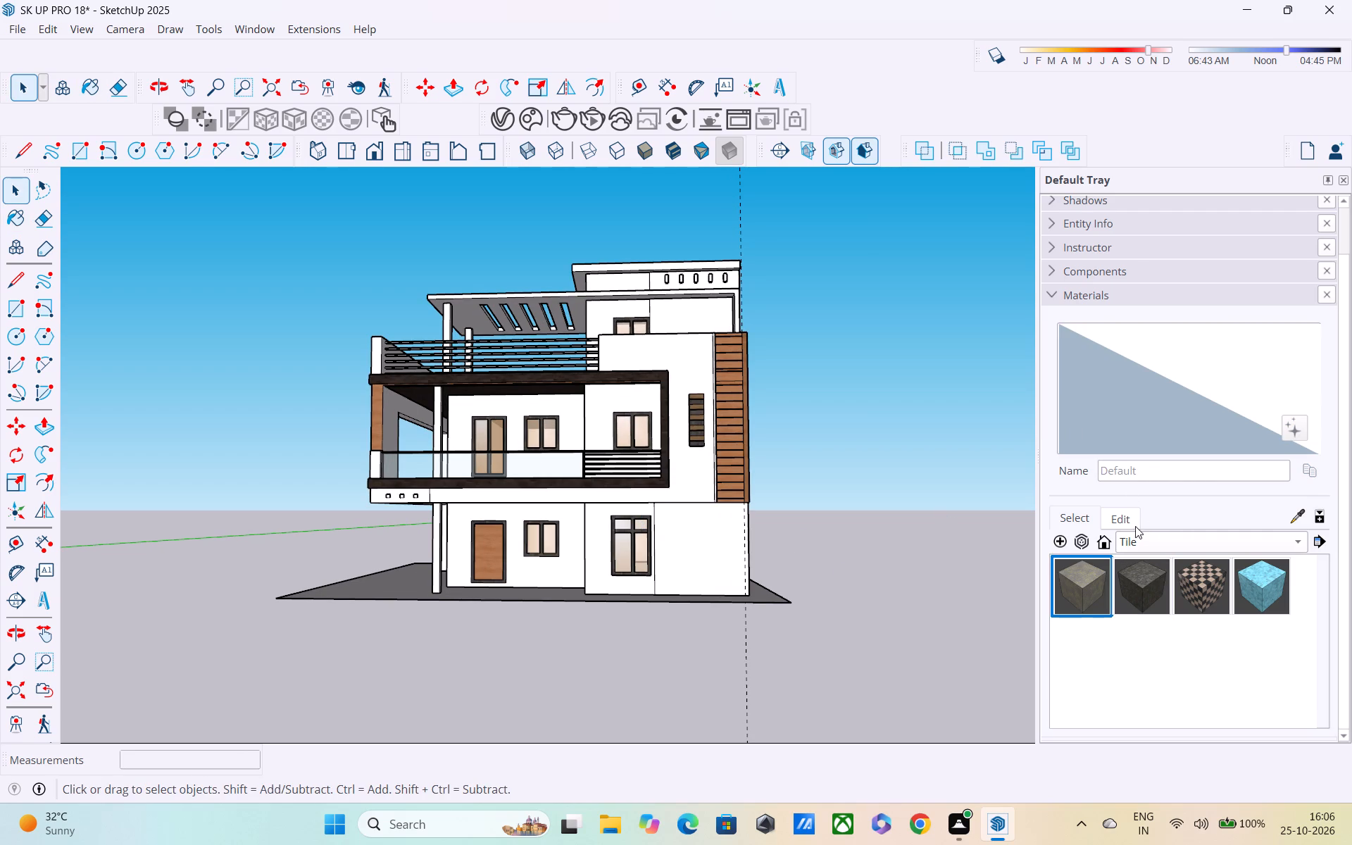
Show the Brick material collection.
left_click(1140, 544)
left_click(1147, 373)
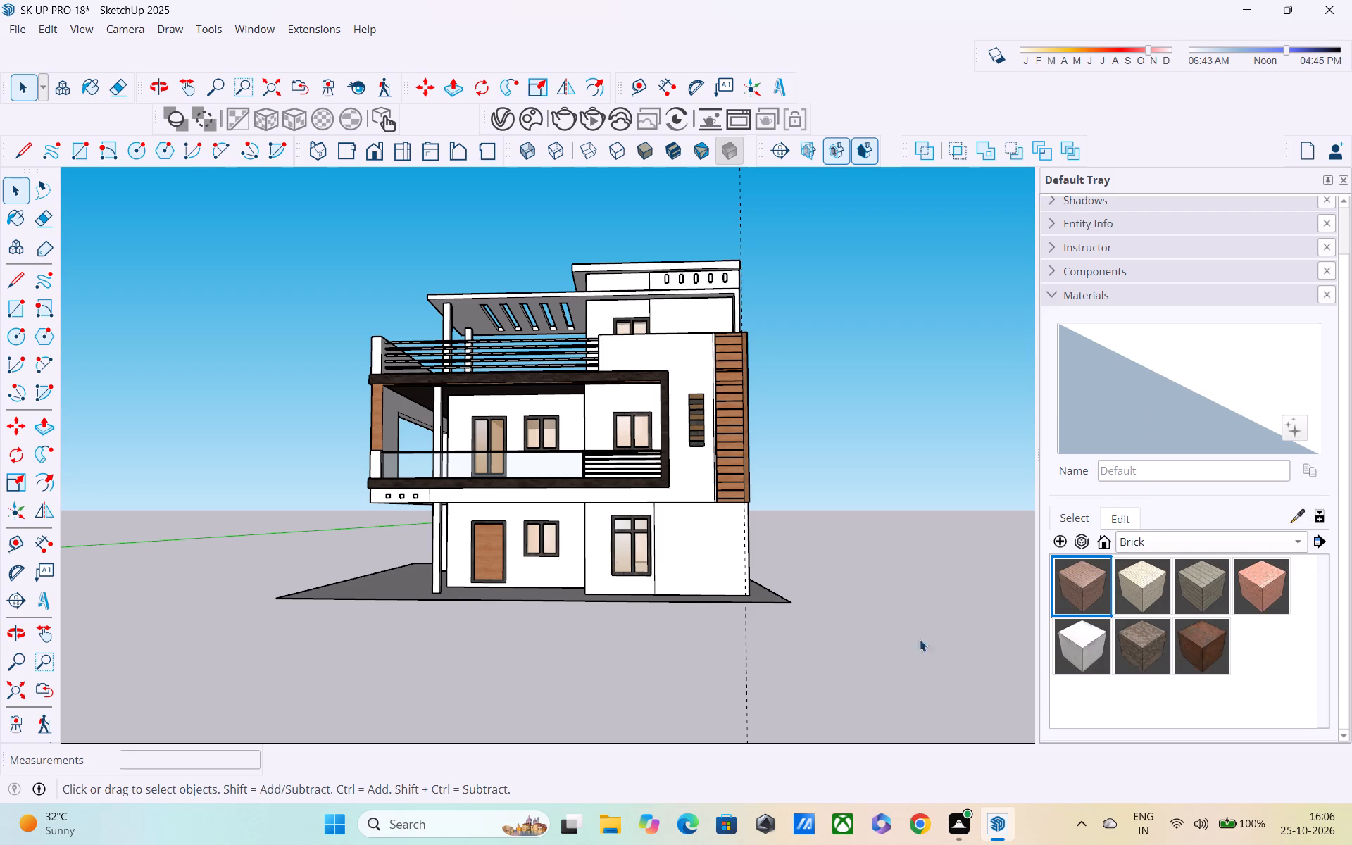
Switch to Google Chrome, search for "sketchup warehouse" and open the 3D Warehouse website.
left_click(922, 826)
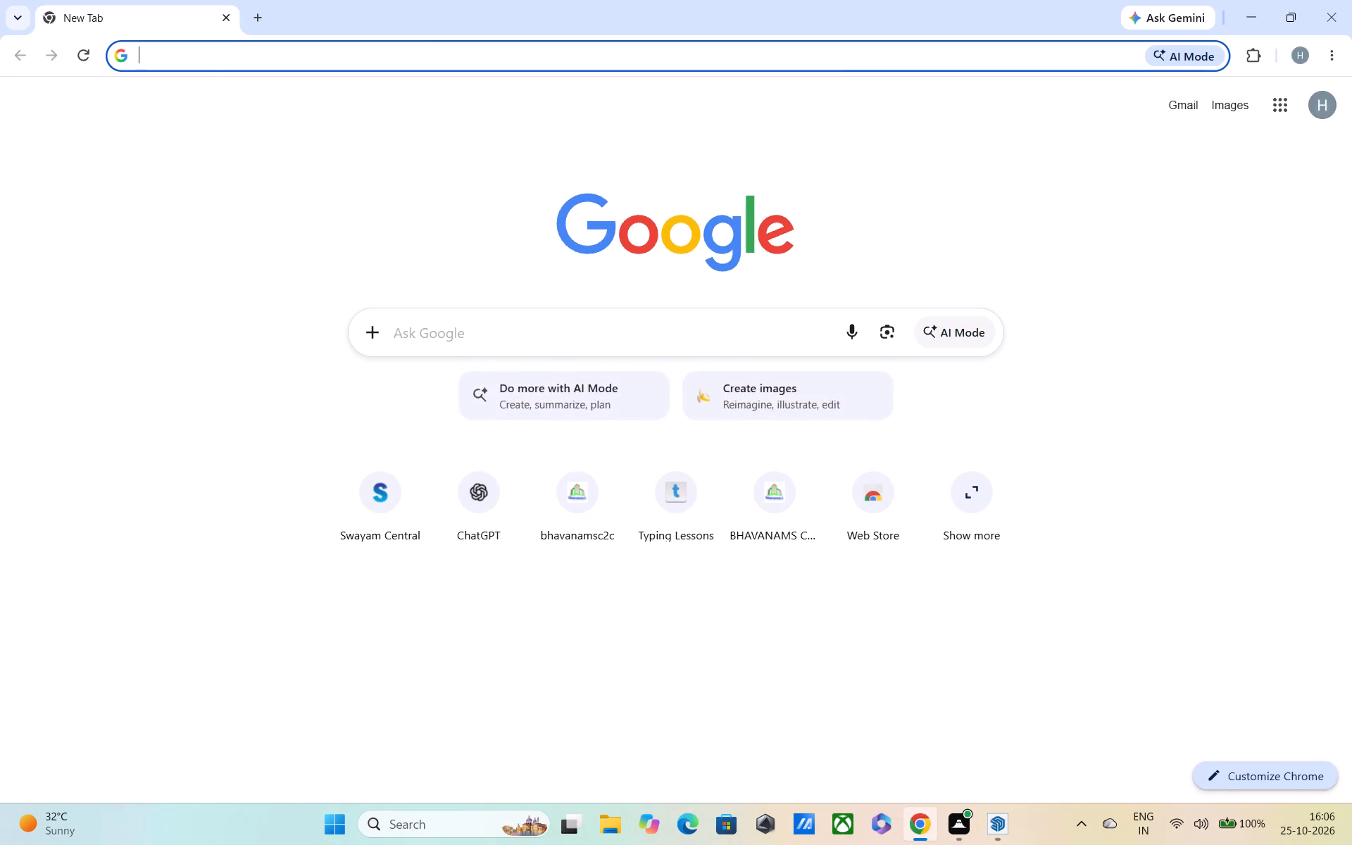
left_click(707, 338)
left_click(415, 424)
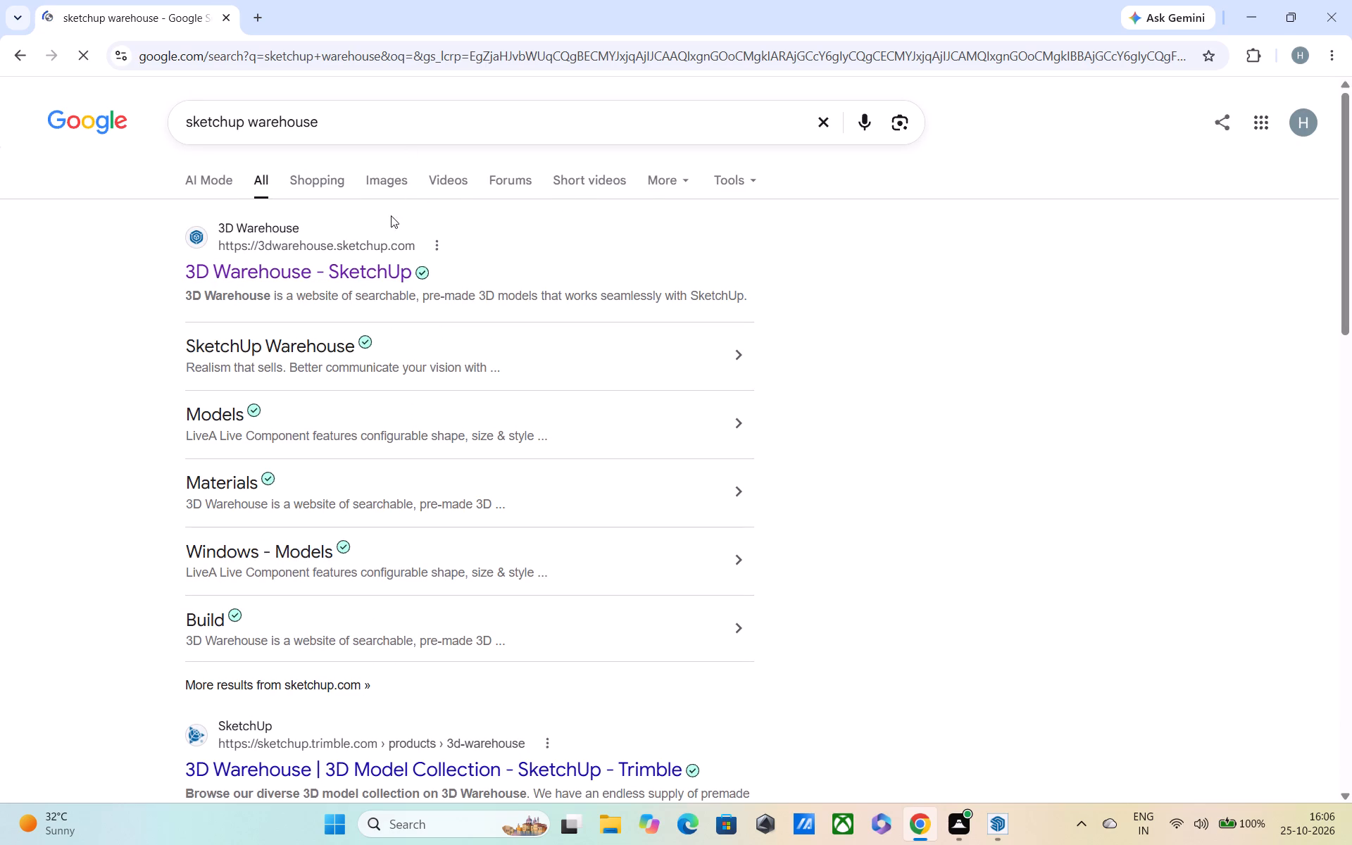
left_click(386, 268)
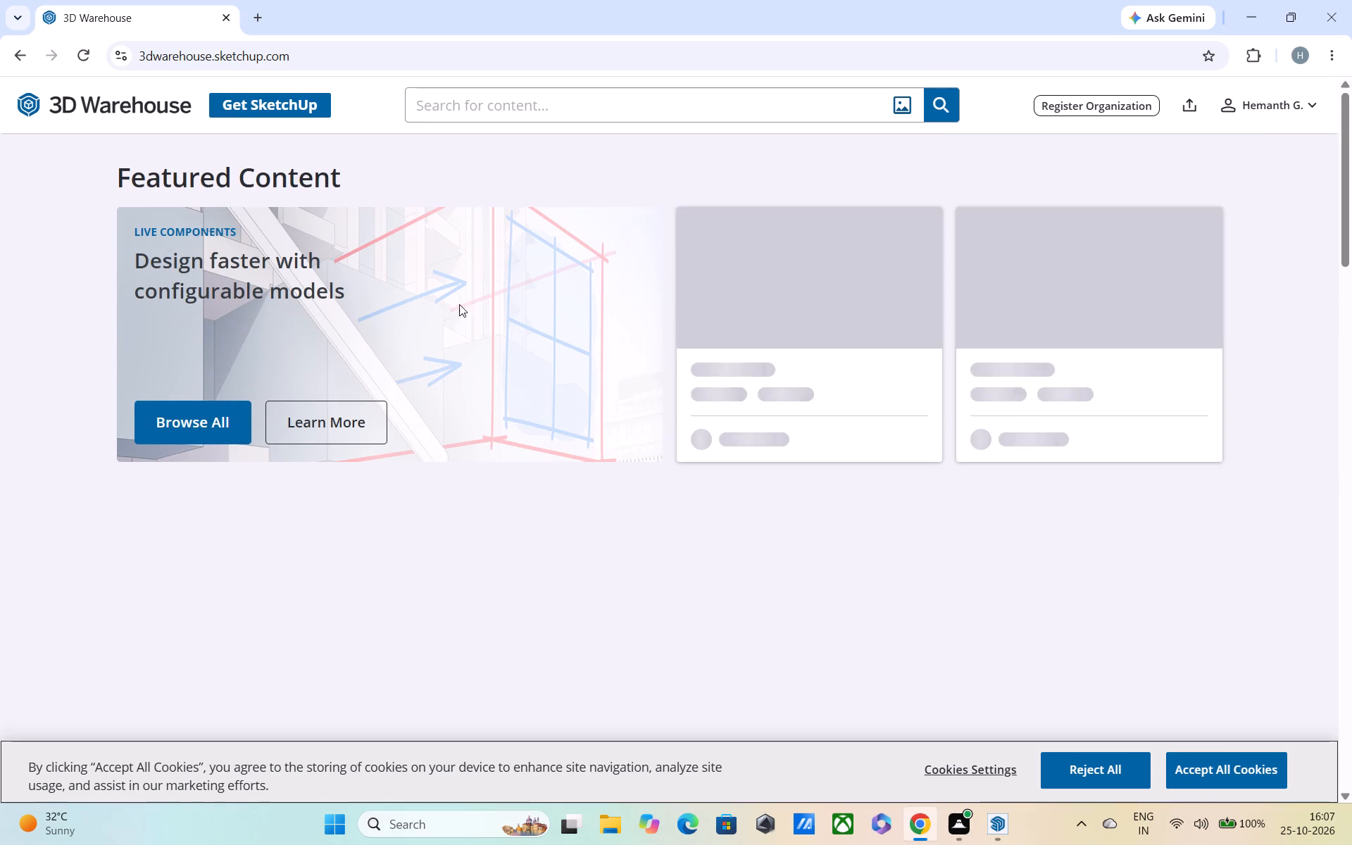
Search 3D Warehouse for "STONE WALL".
left_click(644, 105)
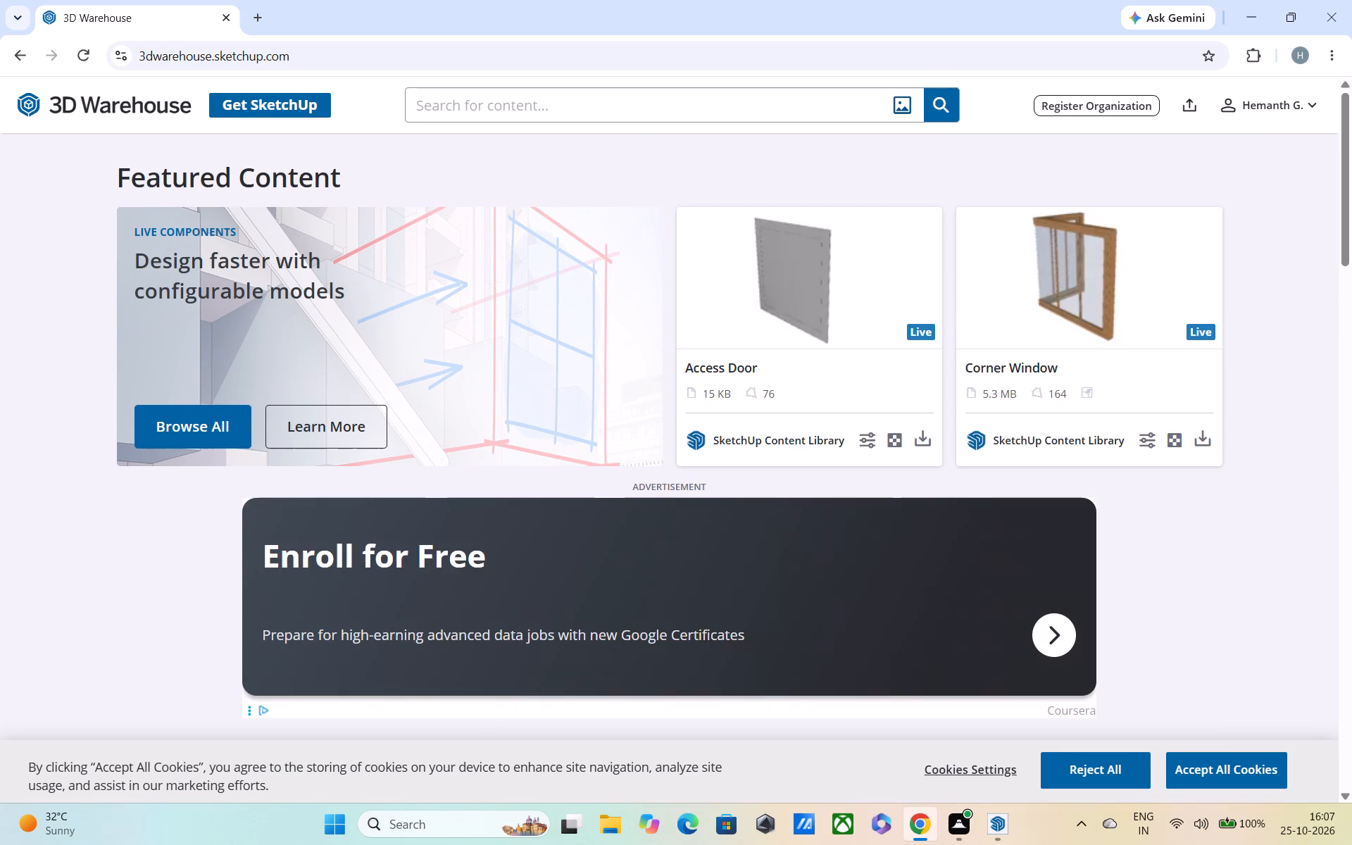
type("STO")
type("NE WALL")
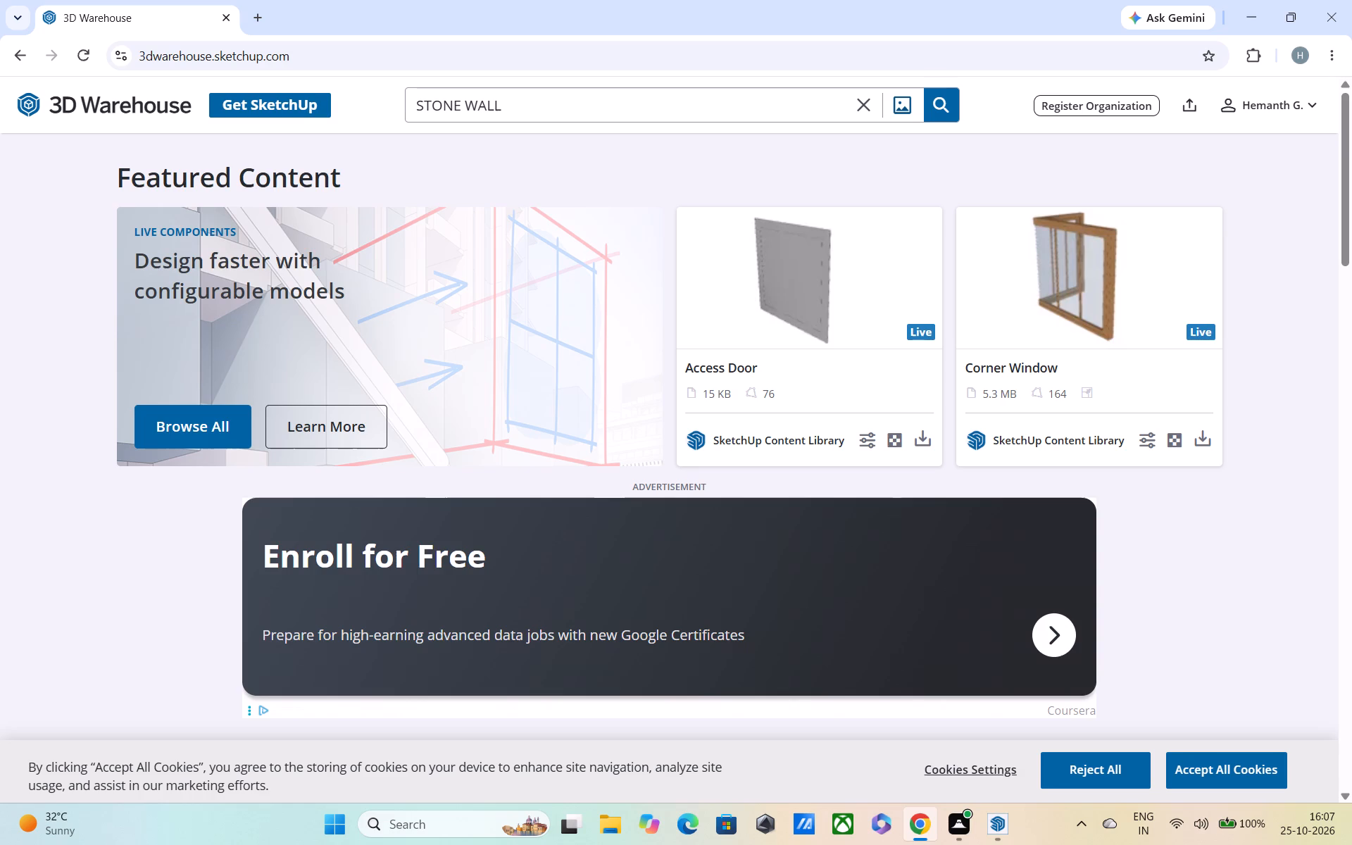
key("Return")
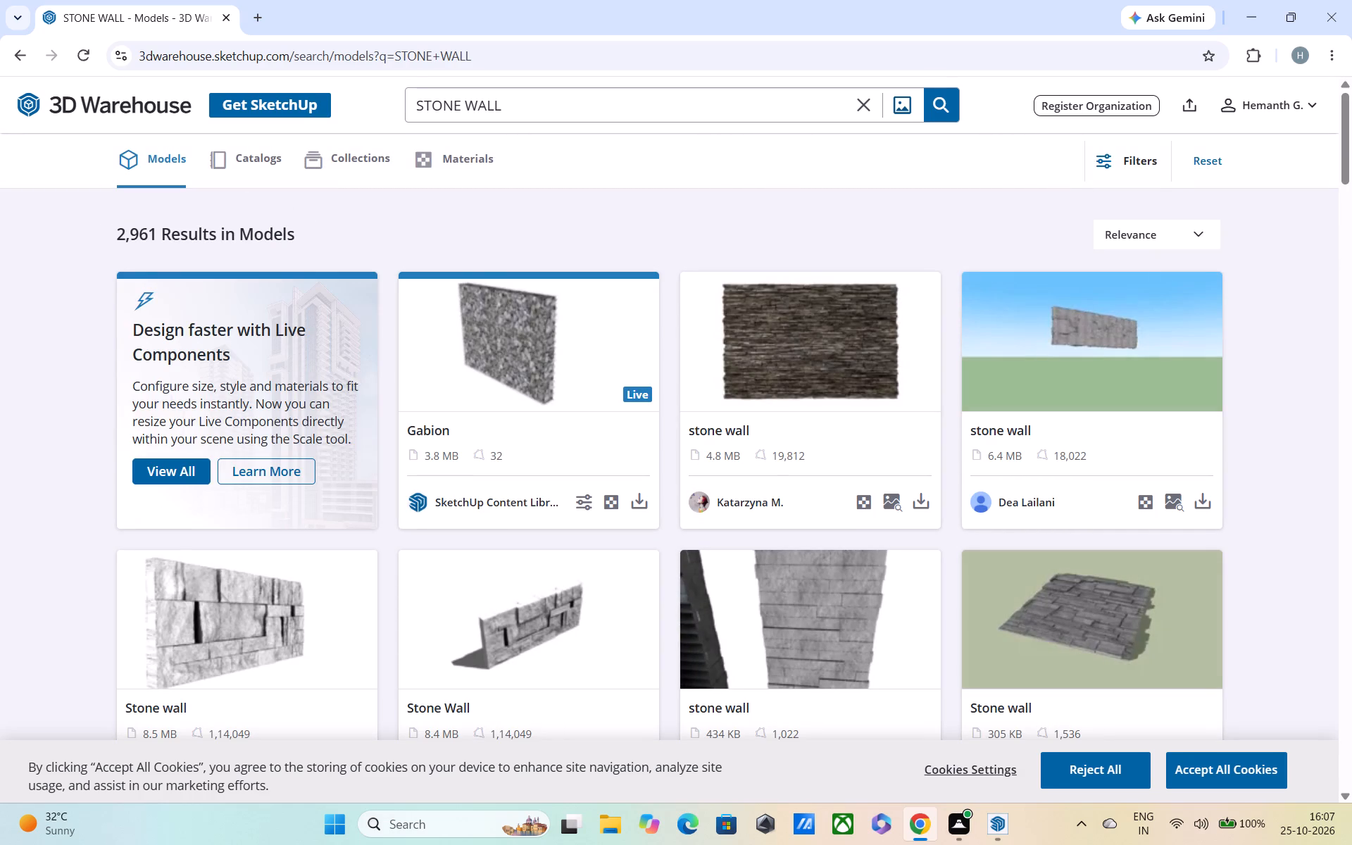
Examine the stone wall model results for a wall finish that suits the front elevation.
scroll(657, 137, "down", 1)
scroll(785, 421, "down", 1)
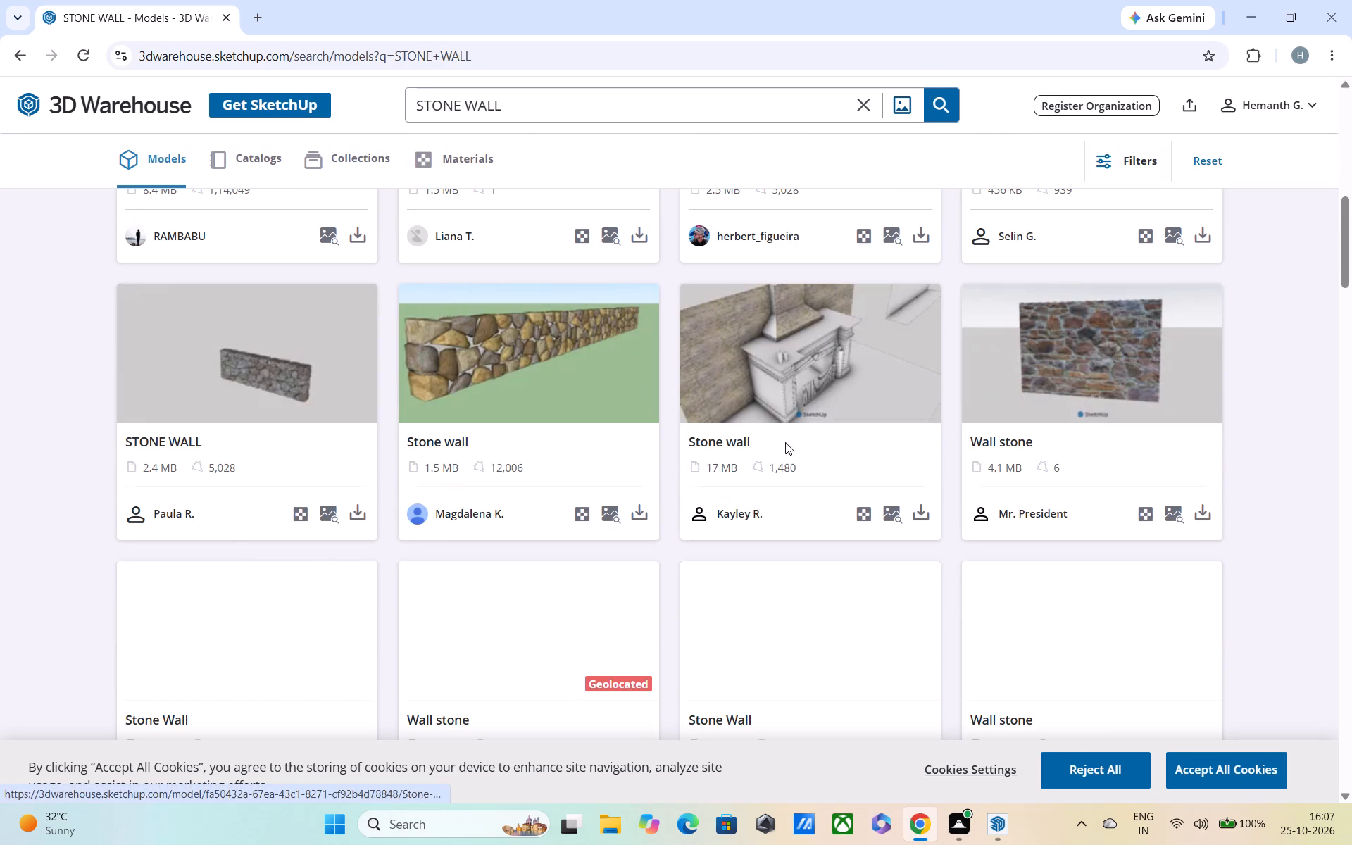
scroll(1070, 356, "down", 3)
scroll(720, 473, "up", 3)
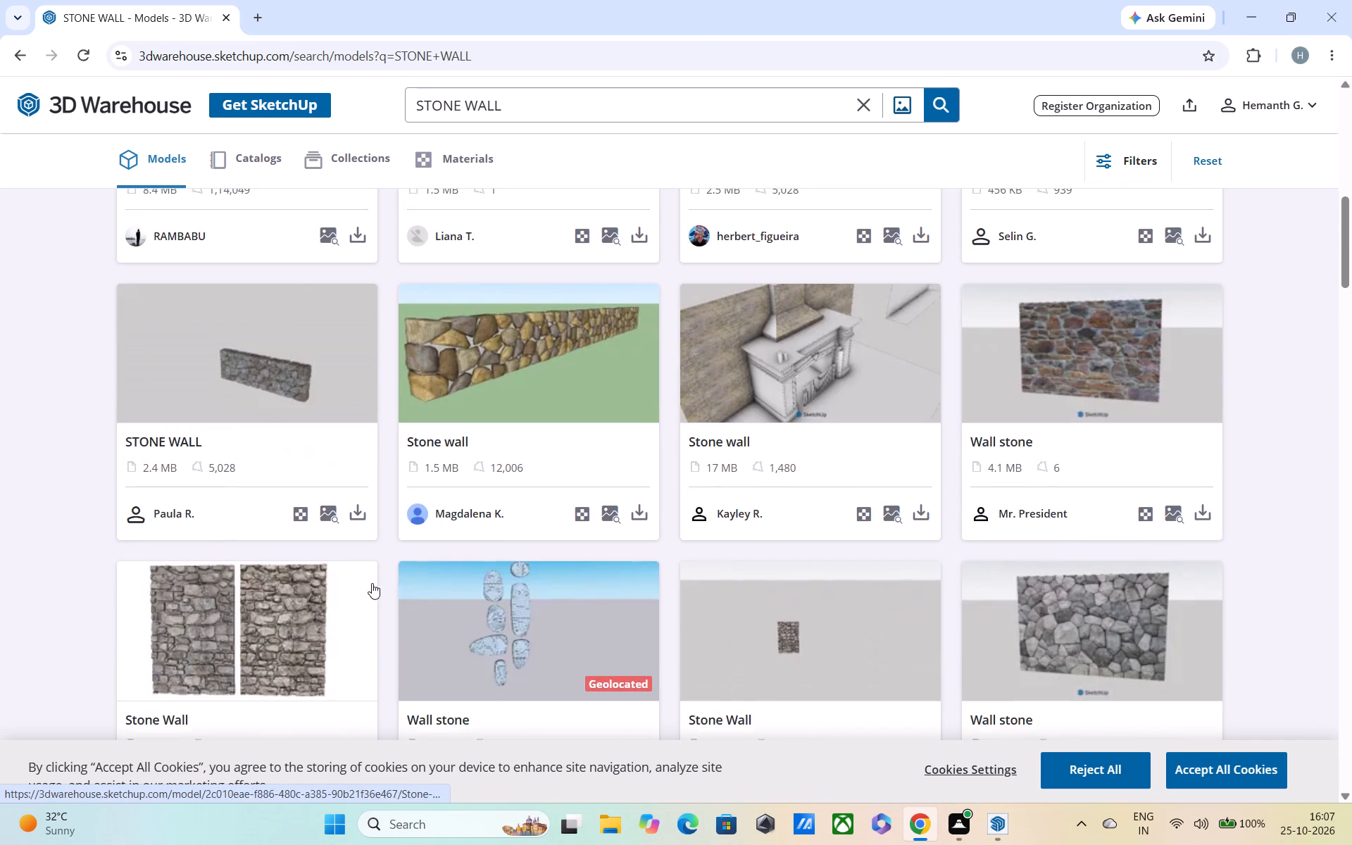
scroll(372, 583, "down", 1)
scroll(533, 591, "down", 1)
scroll(644, 531, "down", 1)
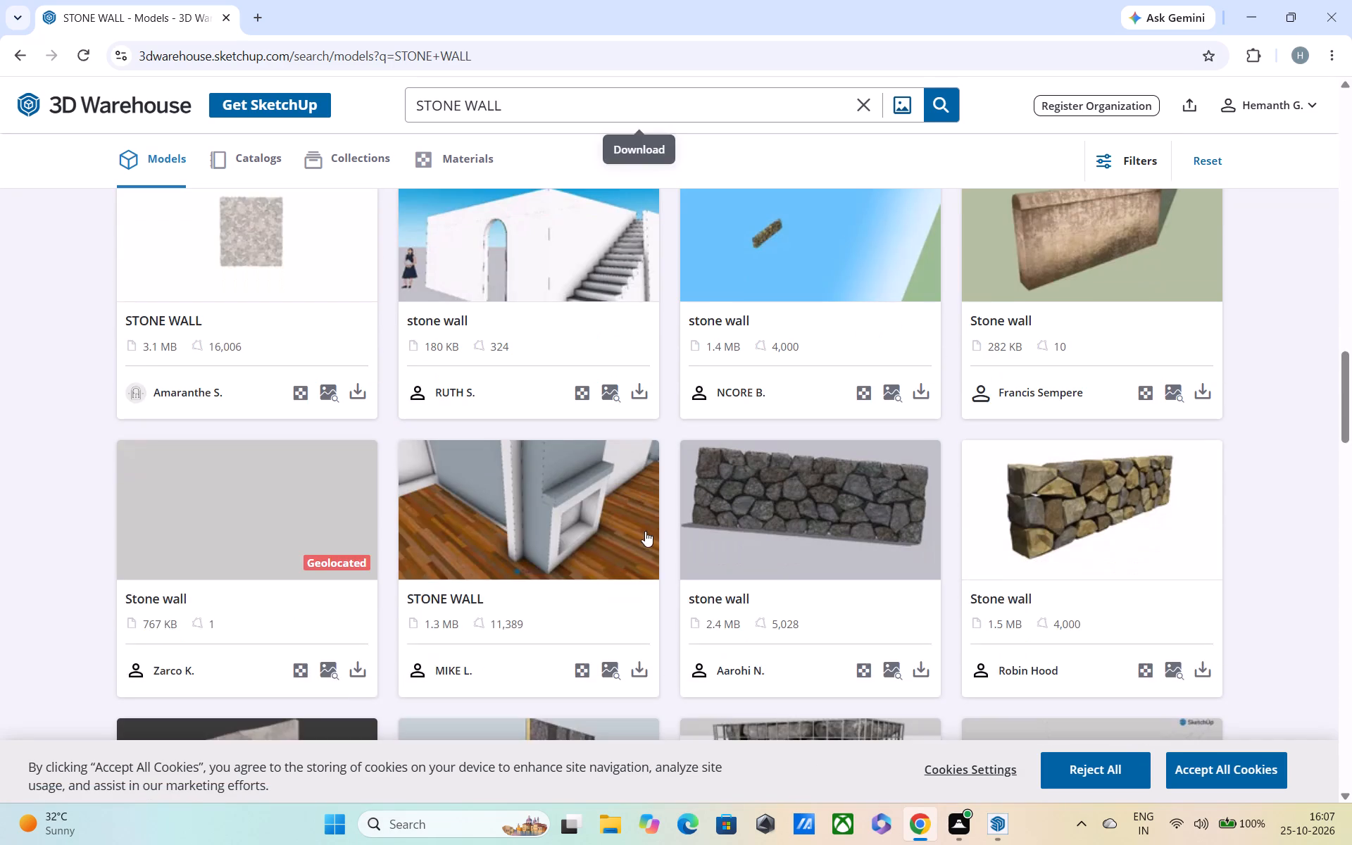
scroll(645, 531, "down", 2)
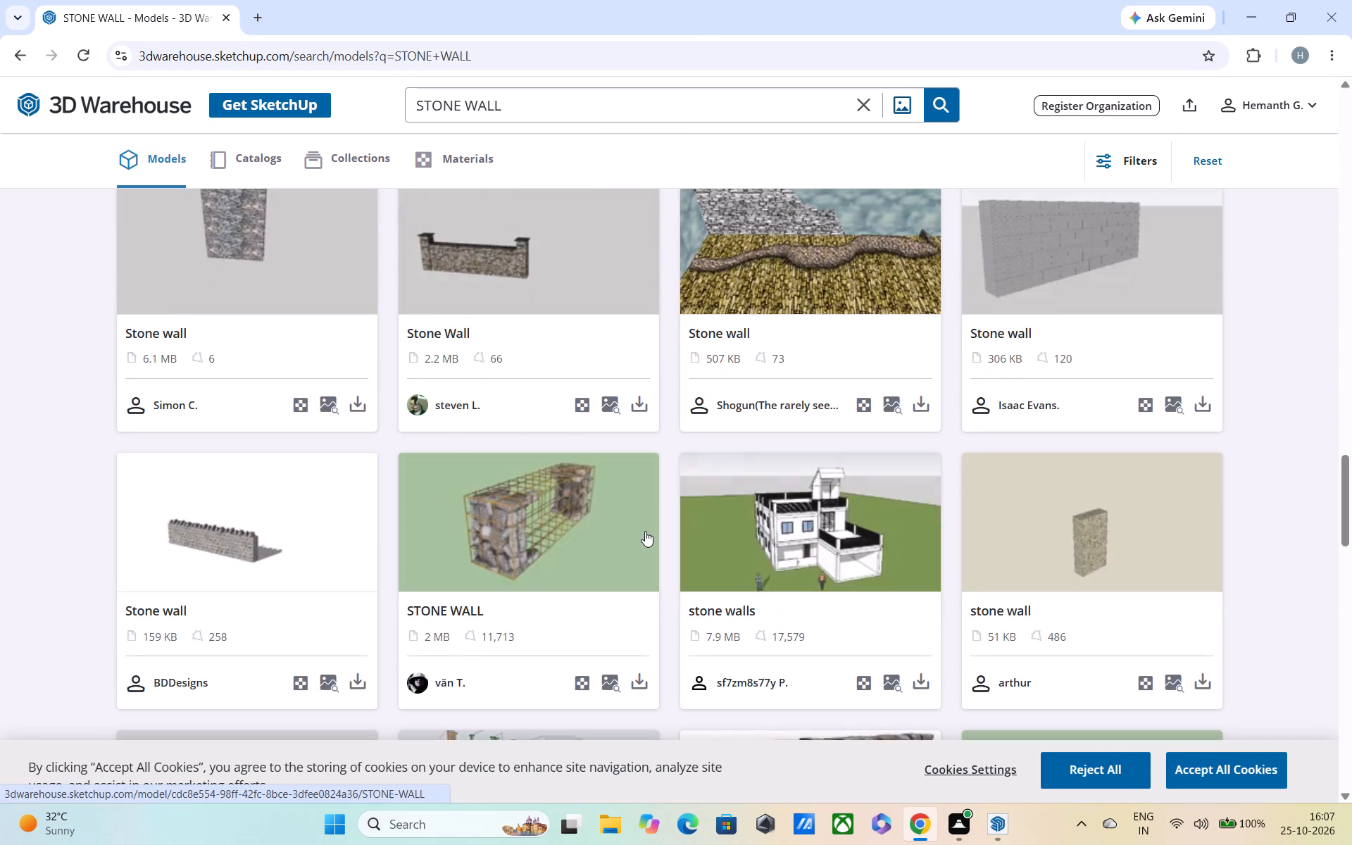
scroll(645, 531, "down", 2)
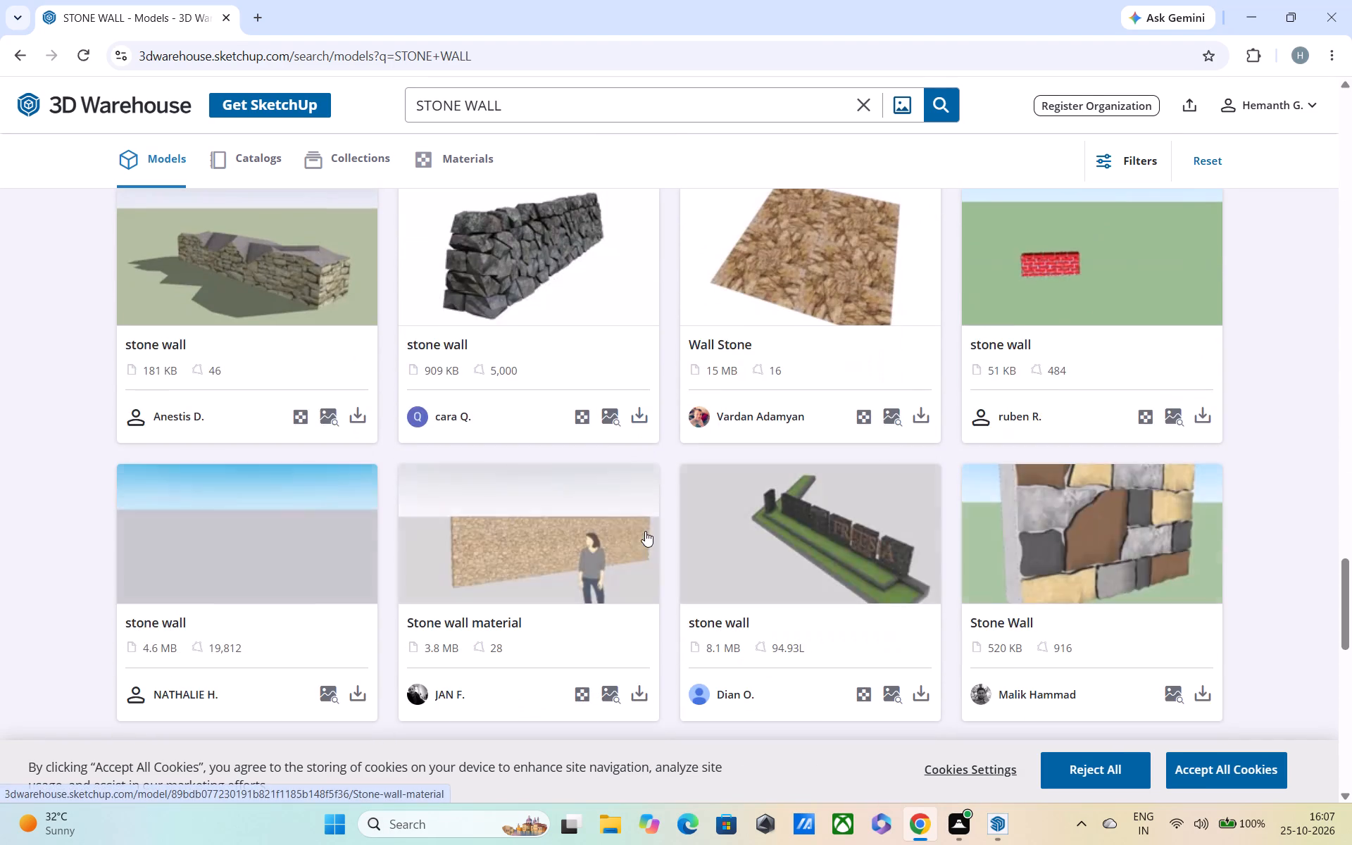
scroll(645, 531, "down", 2)
scroll(645, 531, "up", 2)
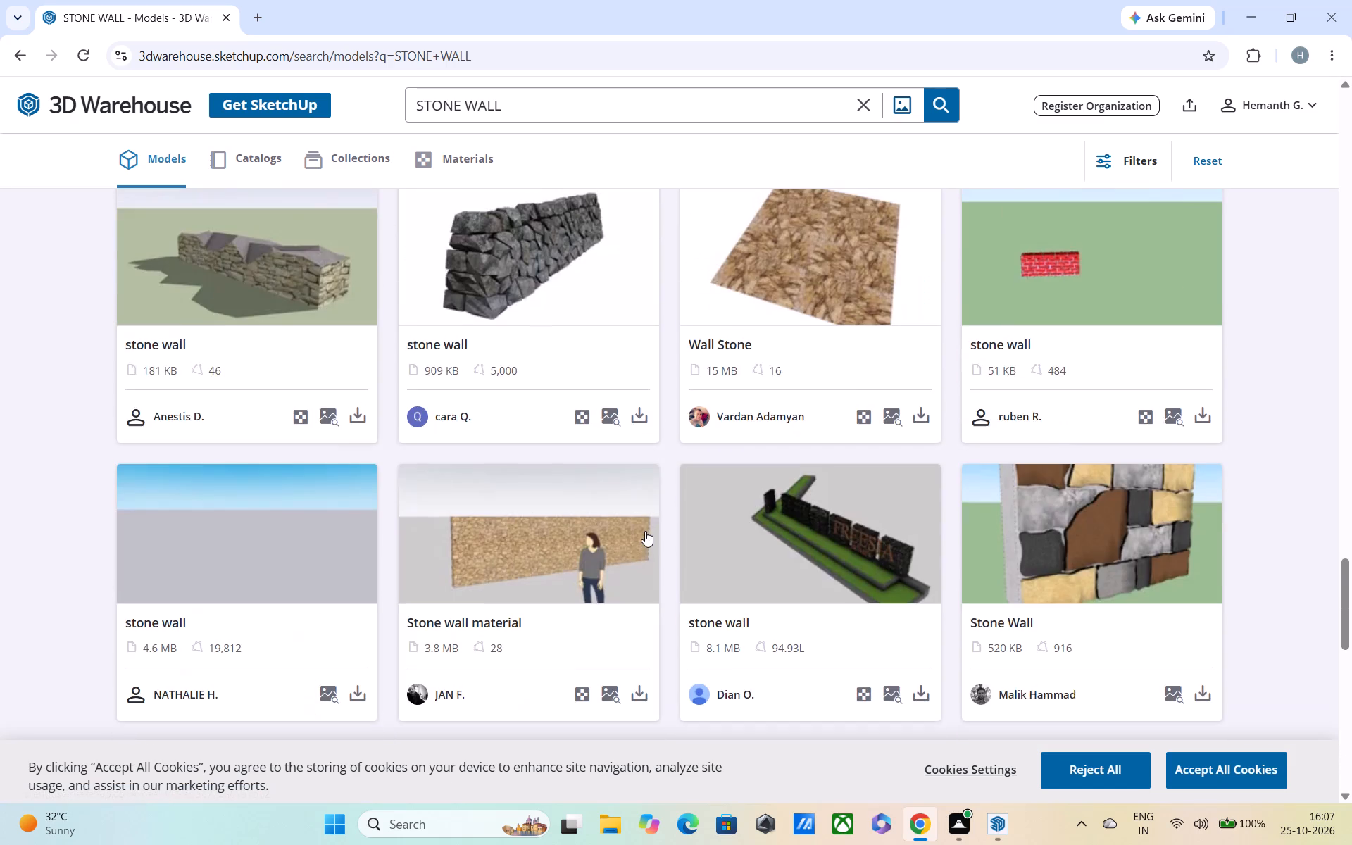
scroll(645, 531, "up", 2)
Check the stone wall results in Materials, Collections and Catalogs, opening the Stone Wall collection with the multicoloured masonry thumbnail.
left_click(473, 151)
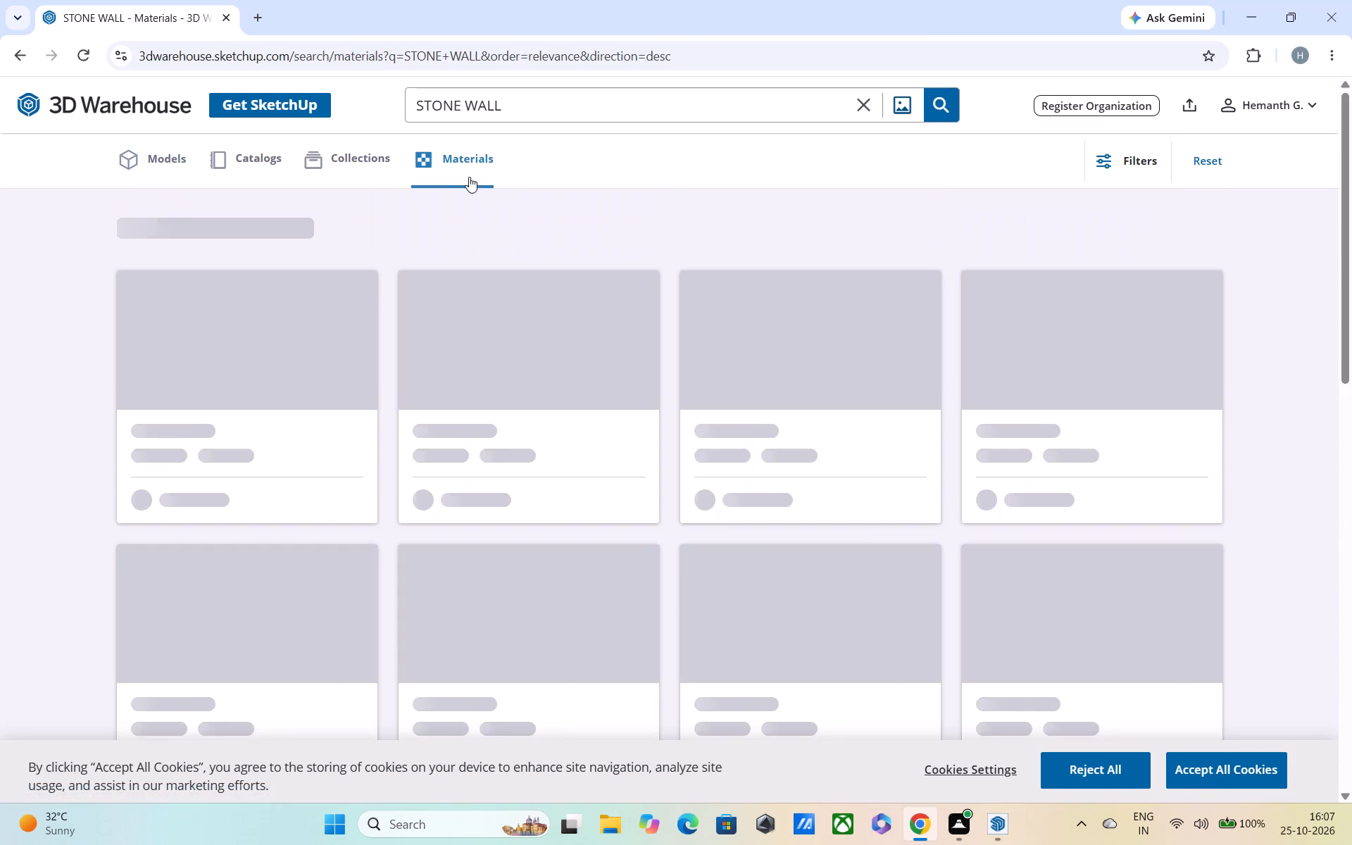
scroll(506, 334, "down", 1)
scroll(506, 334, "up", 1)
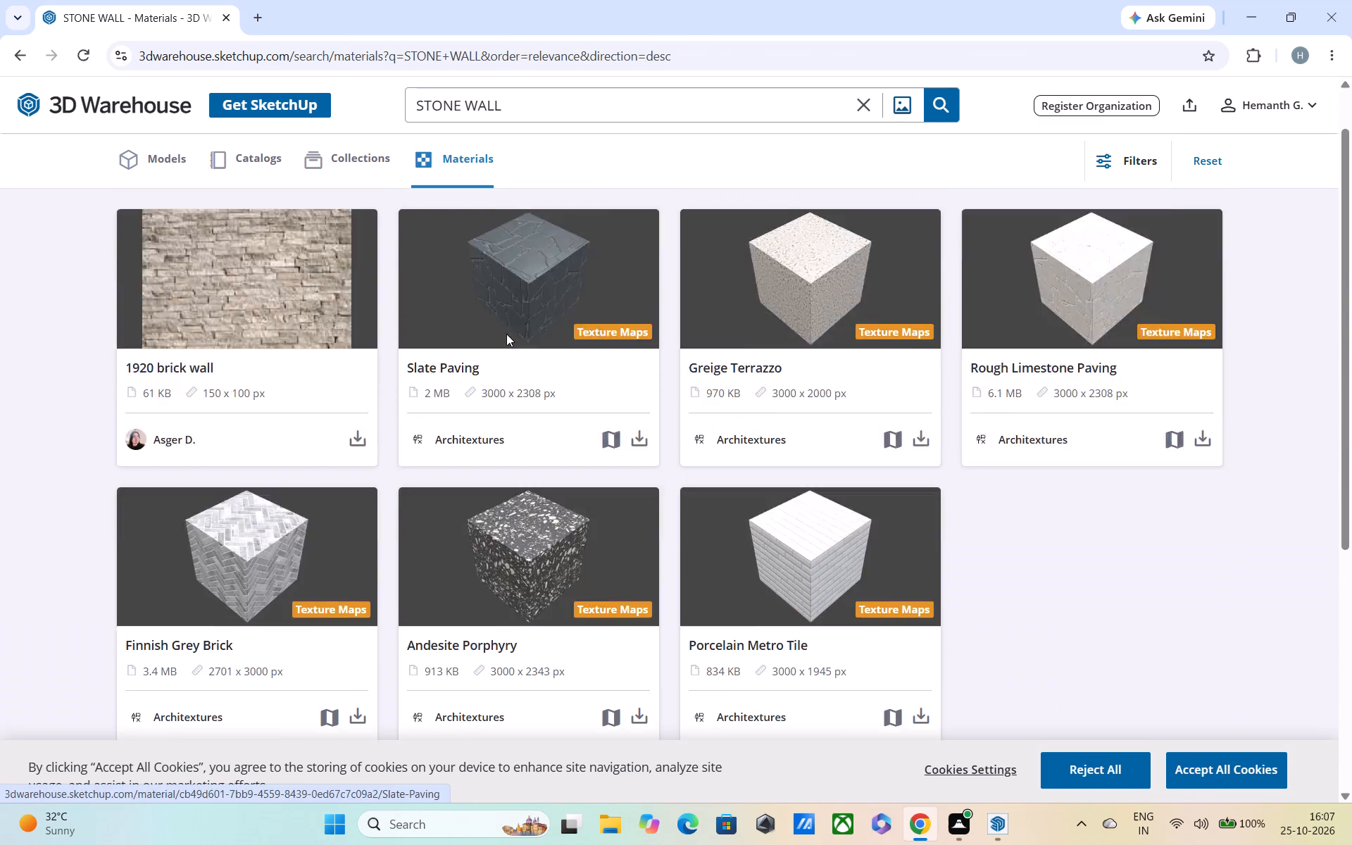
left_click(349, 157)
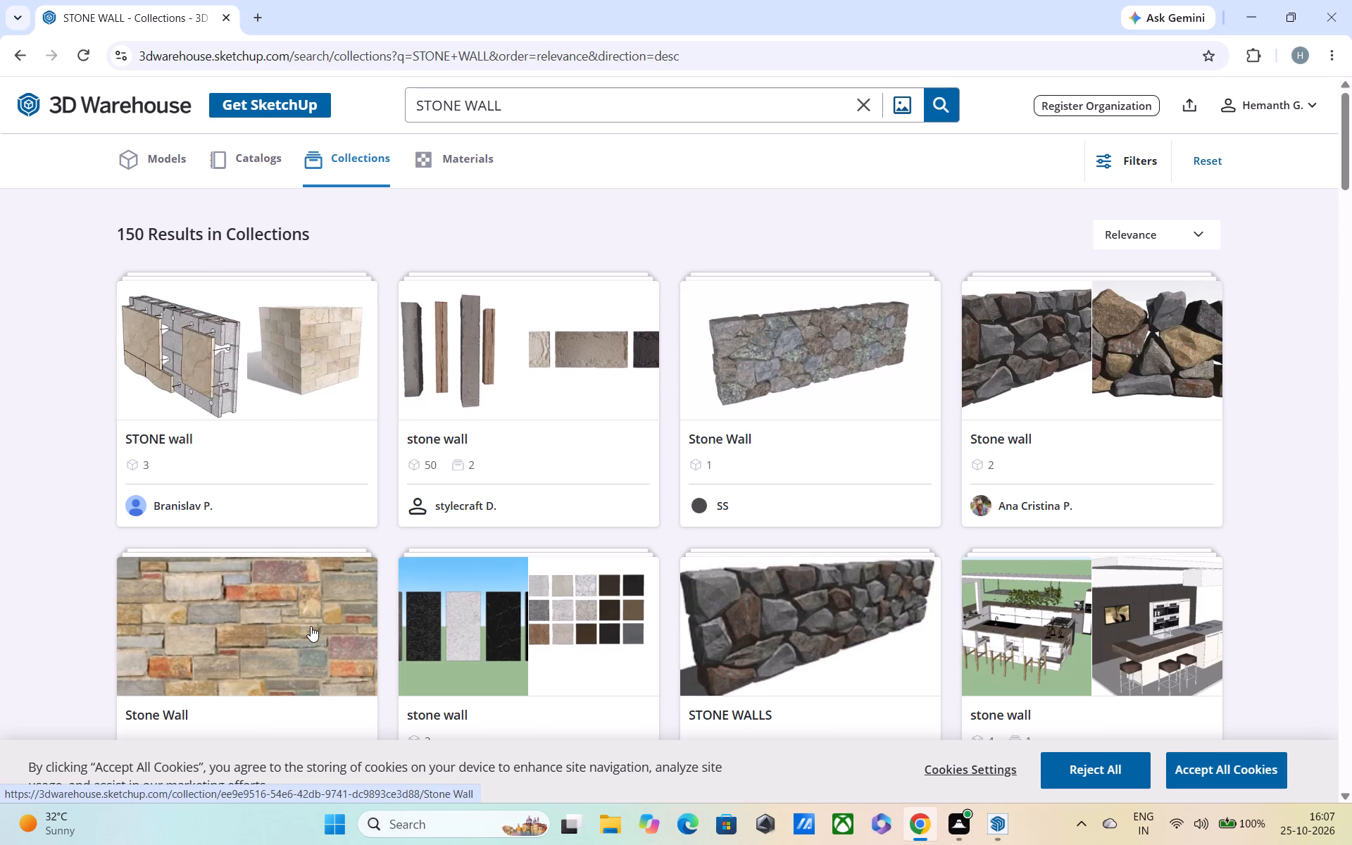
left_click(287, 579)
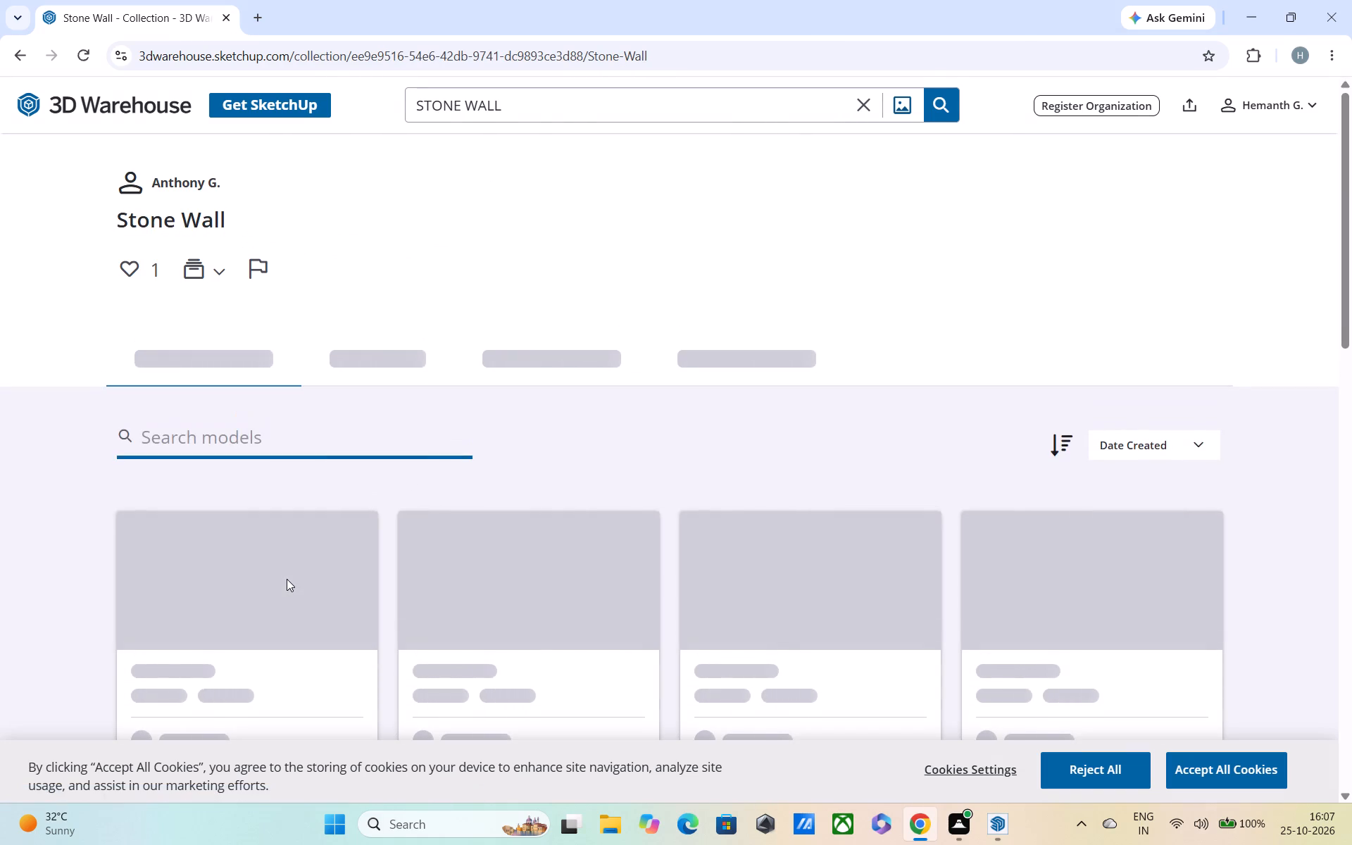
scroll(626, 530, "down", 2)
scroll(627, 527, "up", 2)
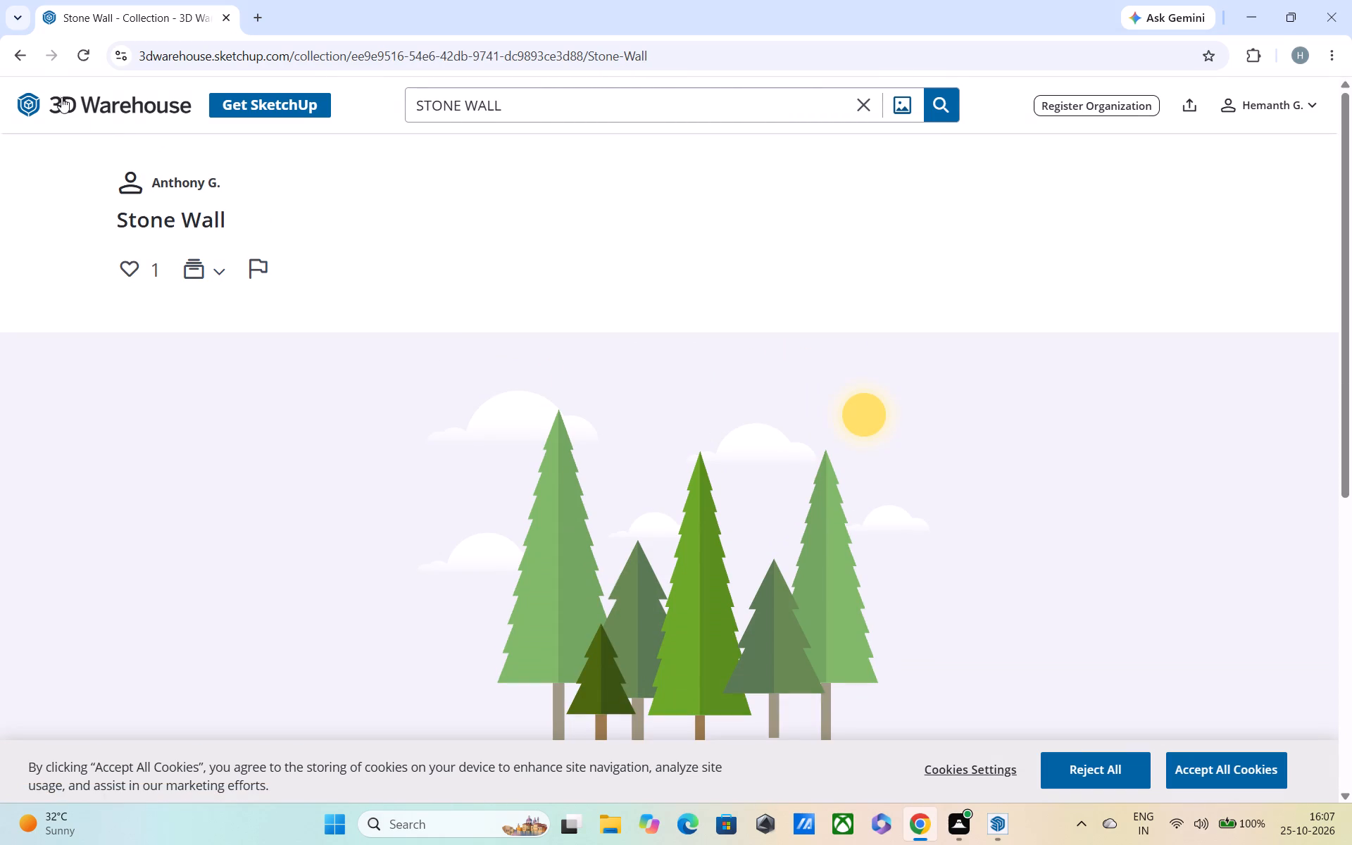
left_click(16, 54)
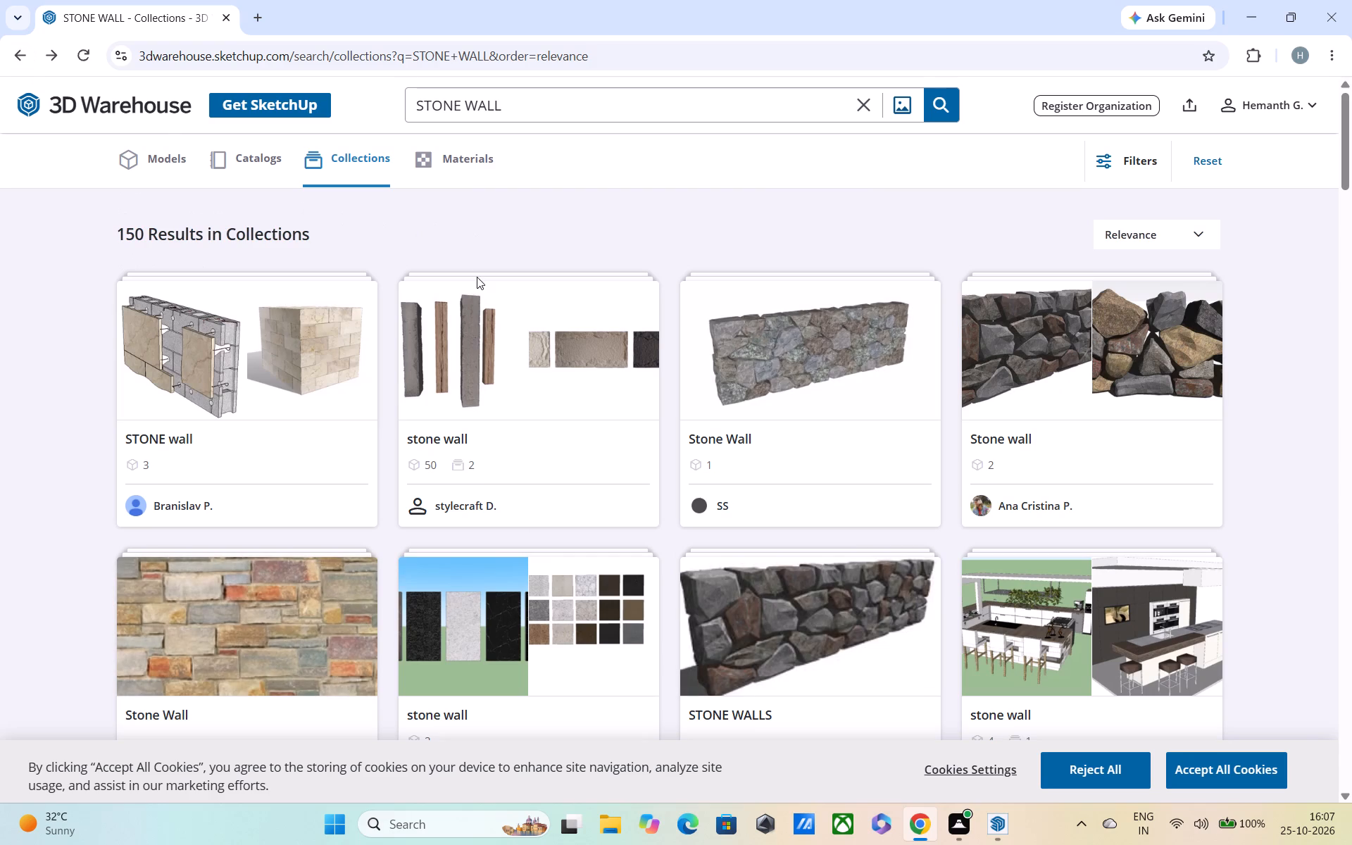
left_click(266, 154)
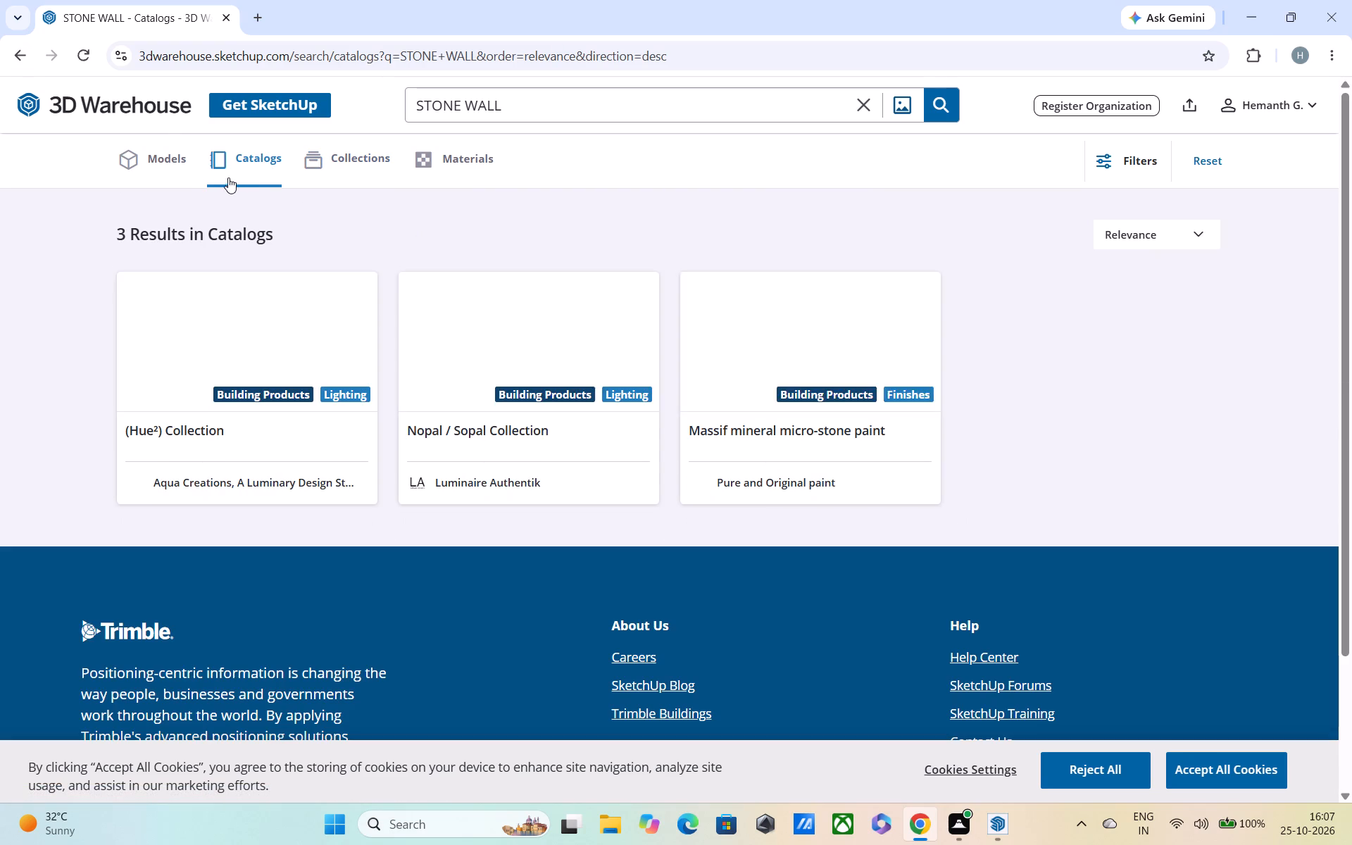
Return to the stone wall model results, load more of them and look for a usable stone texture set.
left_click(181, 161)
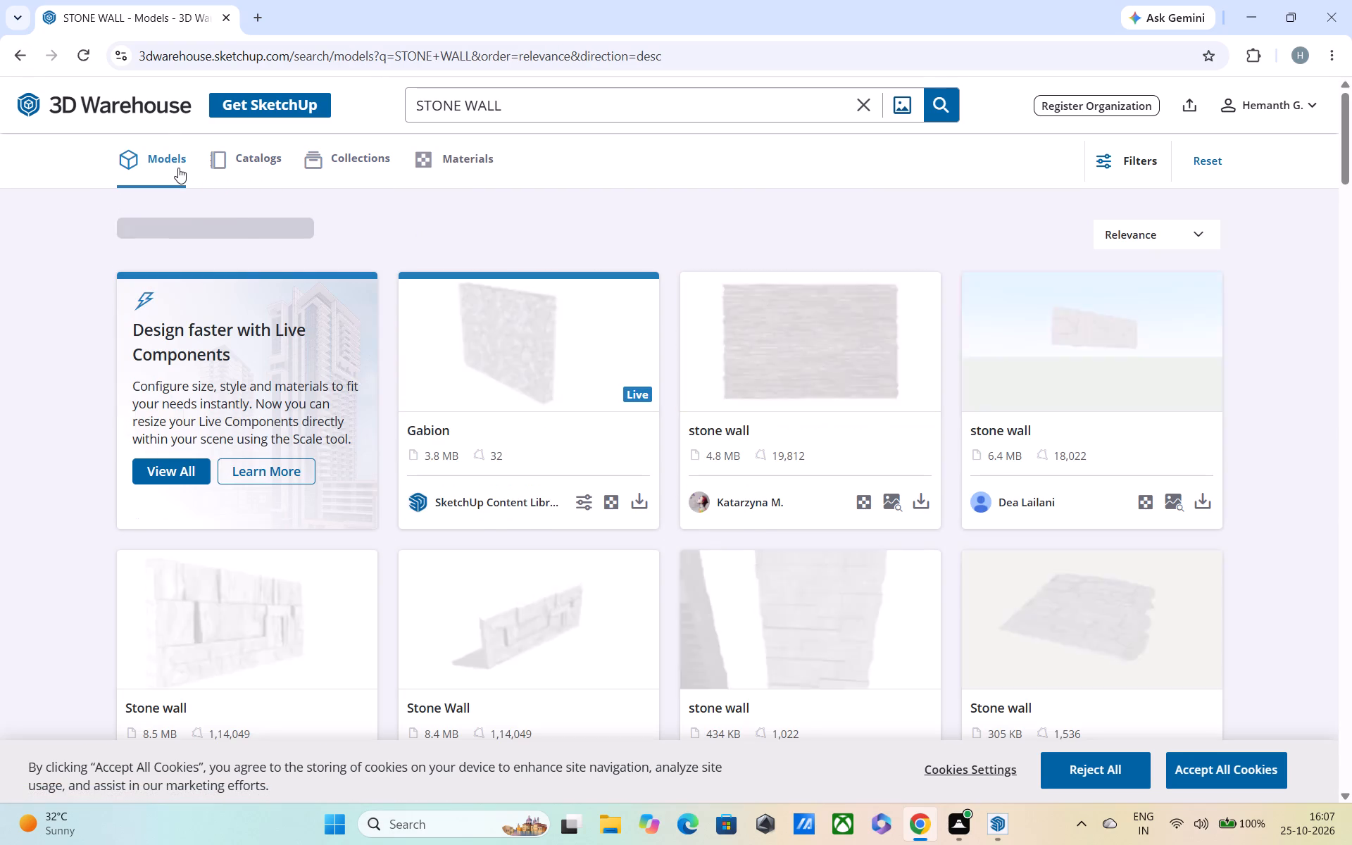
scroll(925, 361, "down", 1)
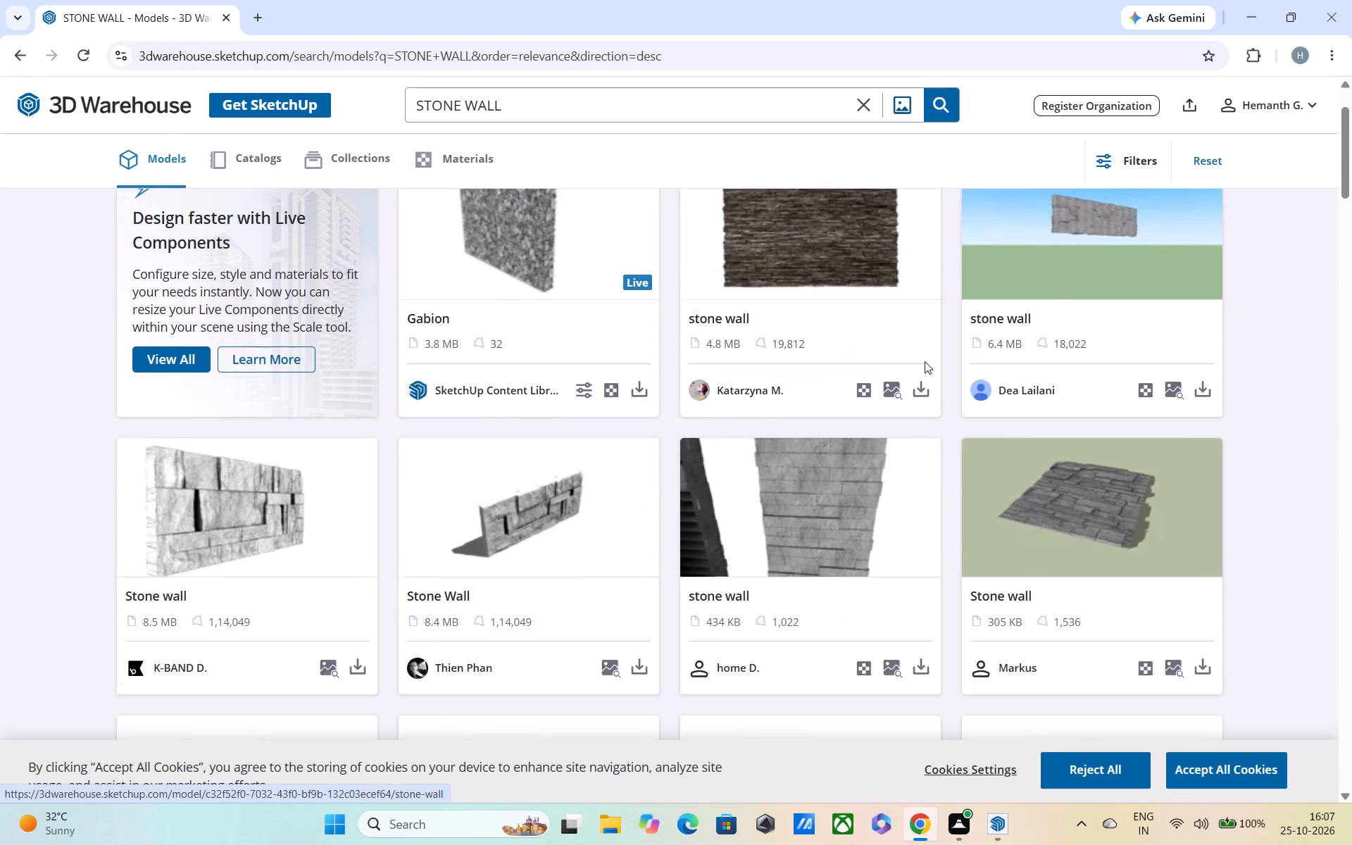
scroll(846, 389, "down", 1)
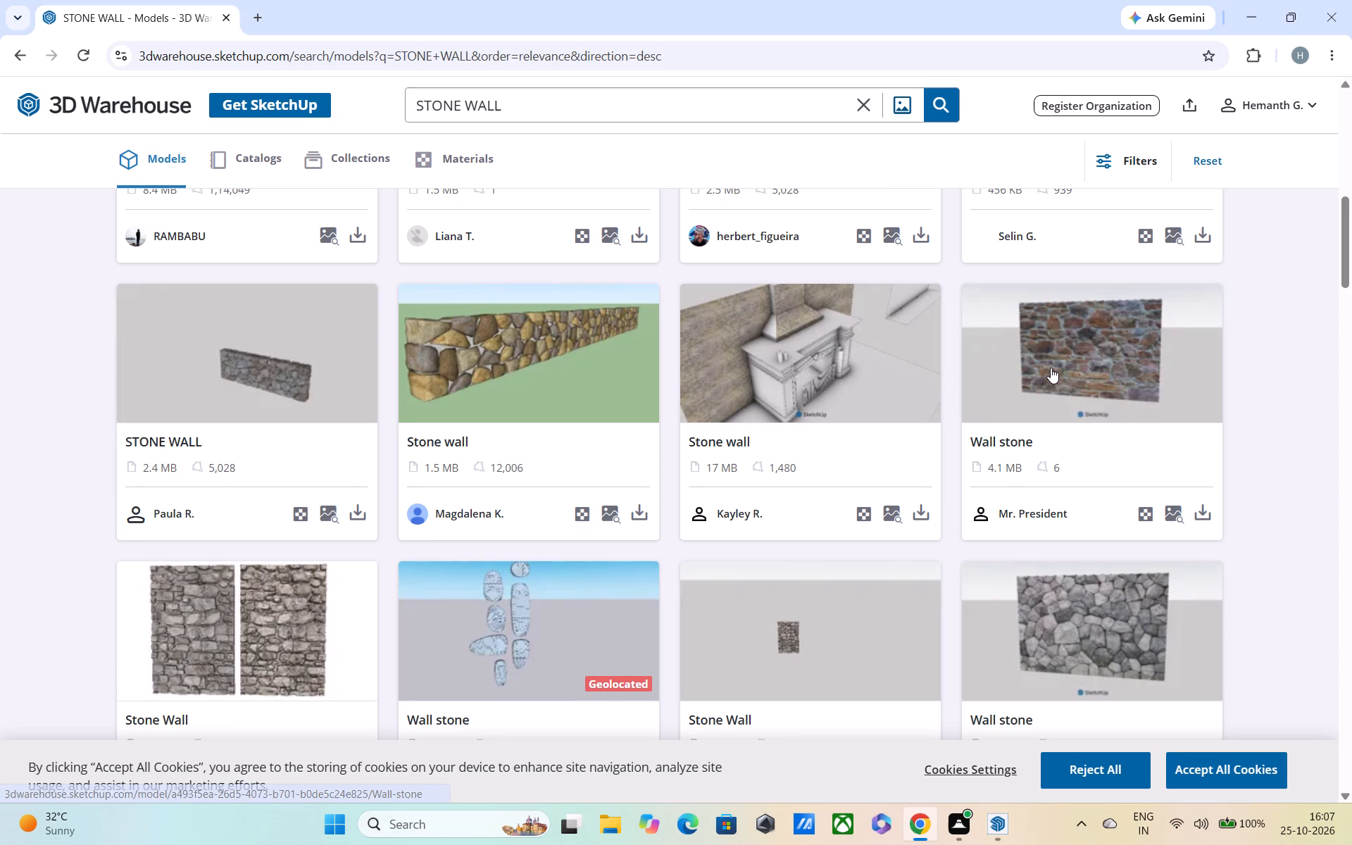
scroll(1067, 360, "down", 1)
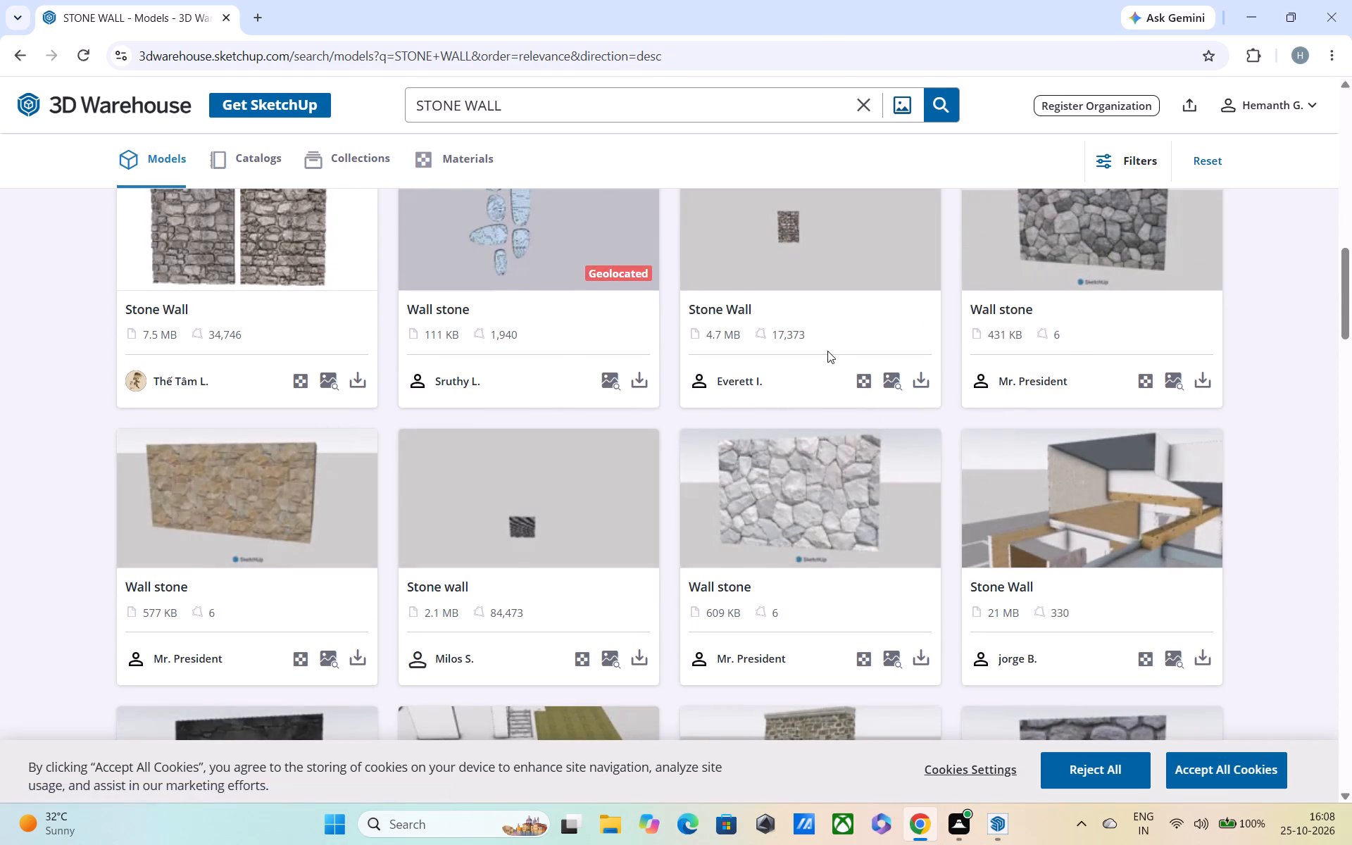
scroll(827, 351, "down", 1)
scroll(715, 397, "down", 1)
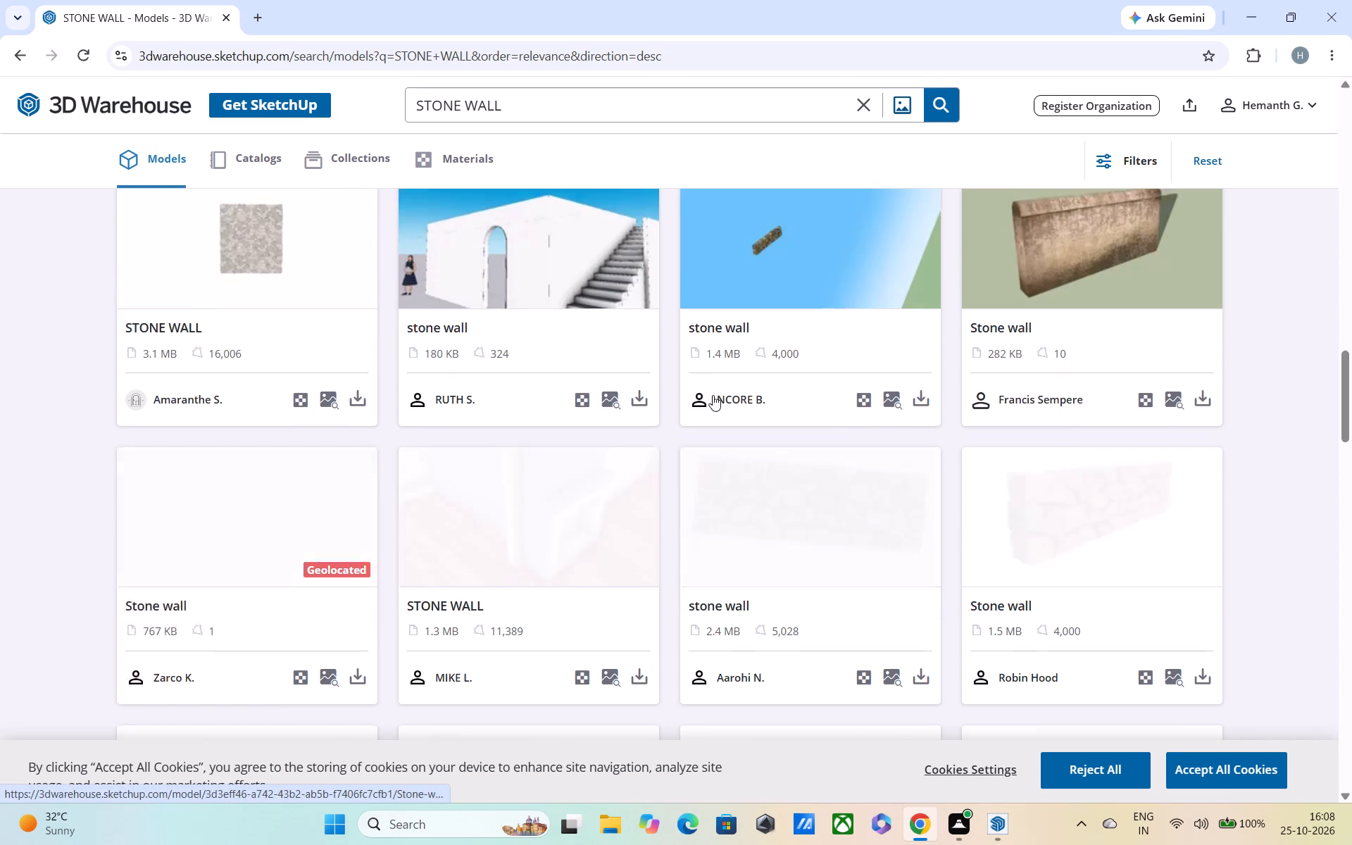
scroll(630, 356, "down", 2)
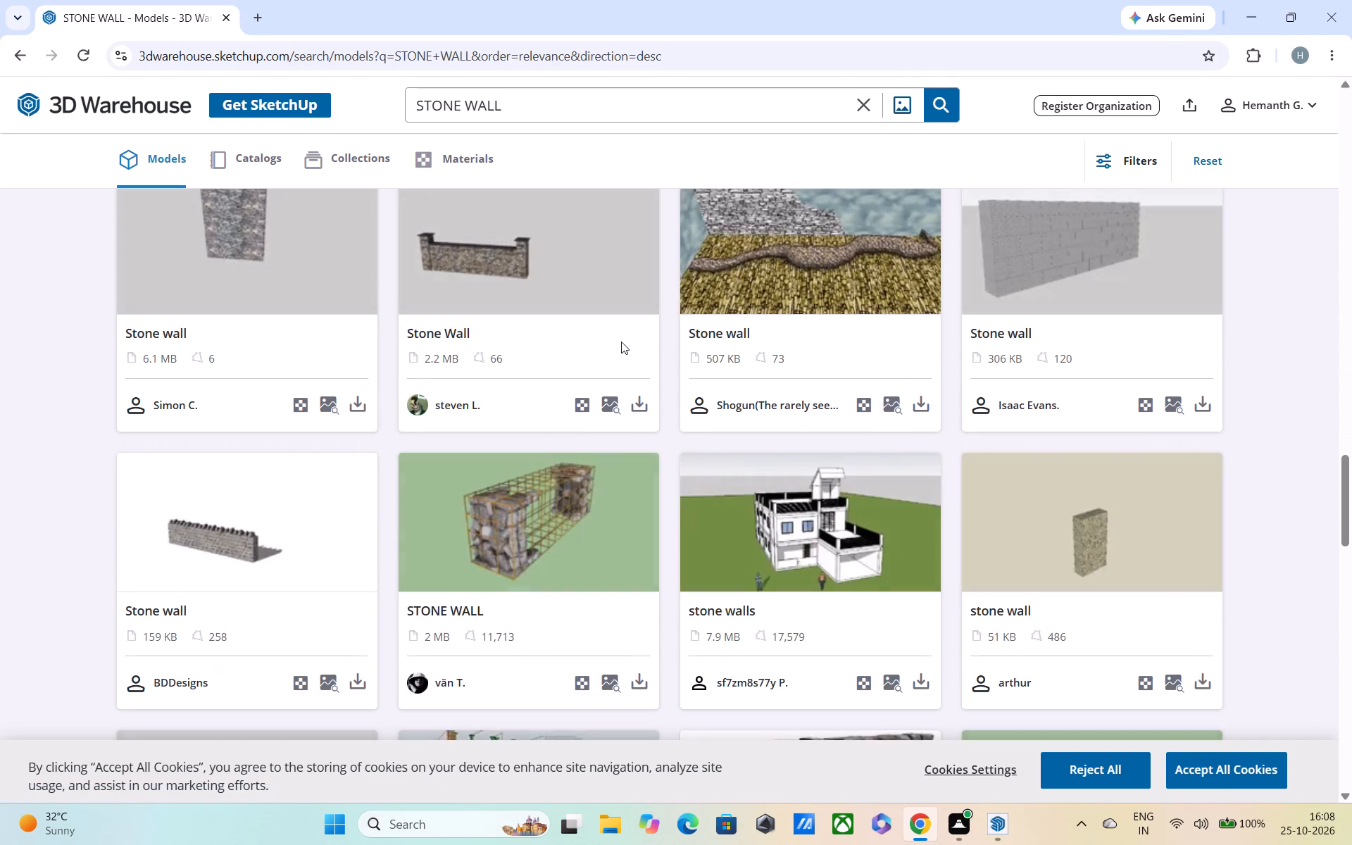
scroll(606, 353, "down", 4)
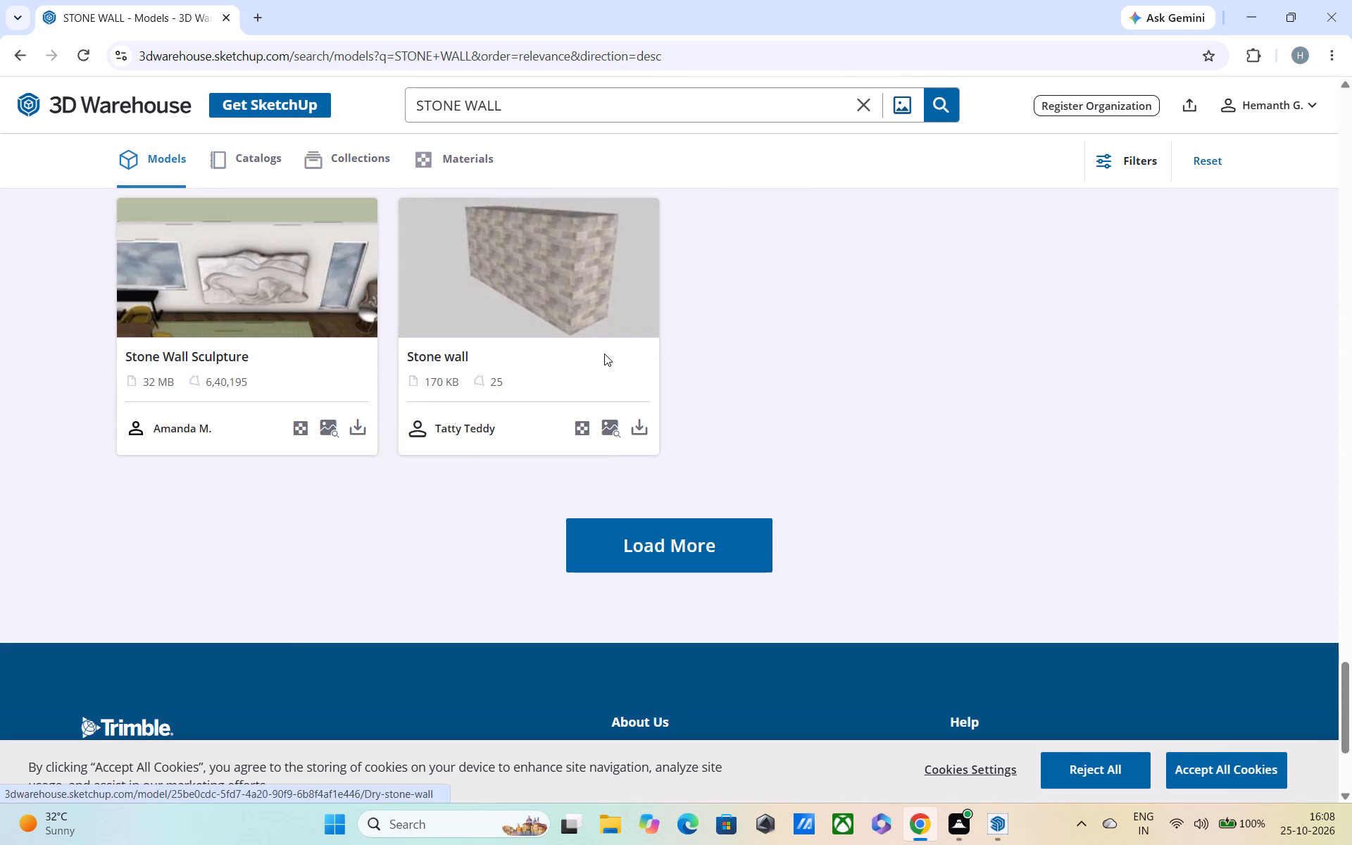
left_click(620, 530)
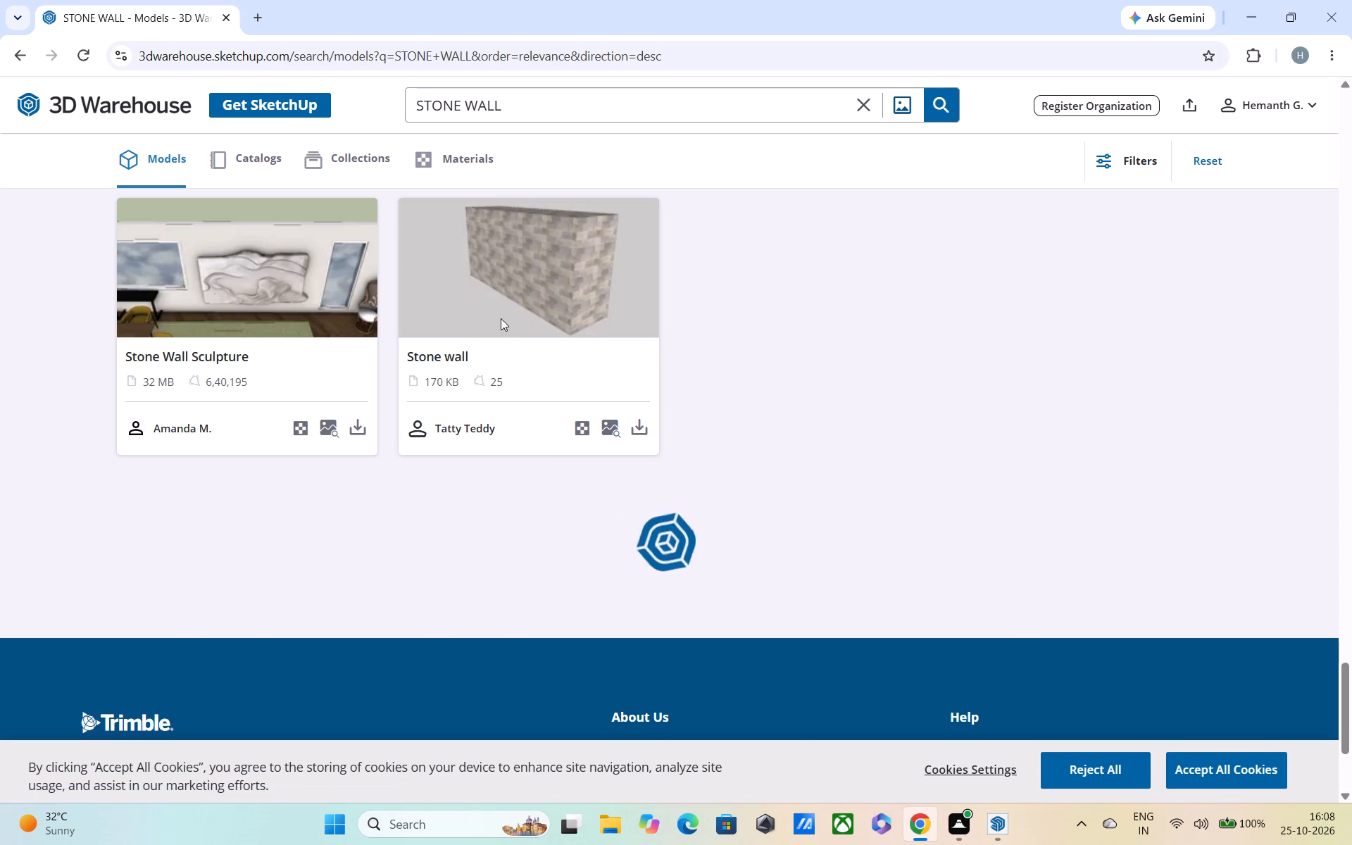
scroll(518, 457, "down", 1)
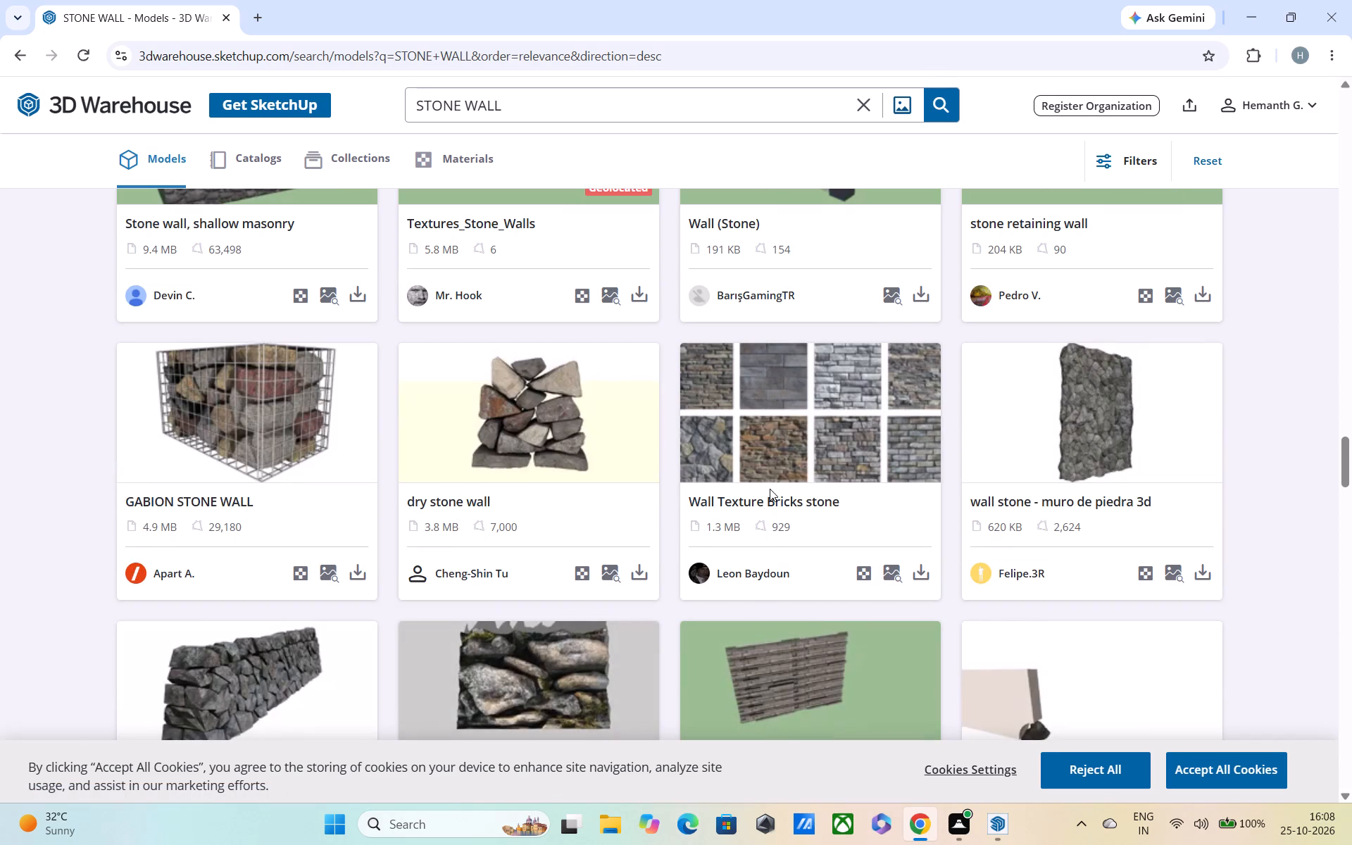
Open the "Wall Texture Bricks stone" model and download it as a SketchUp file.
left_click(722, 421)
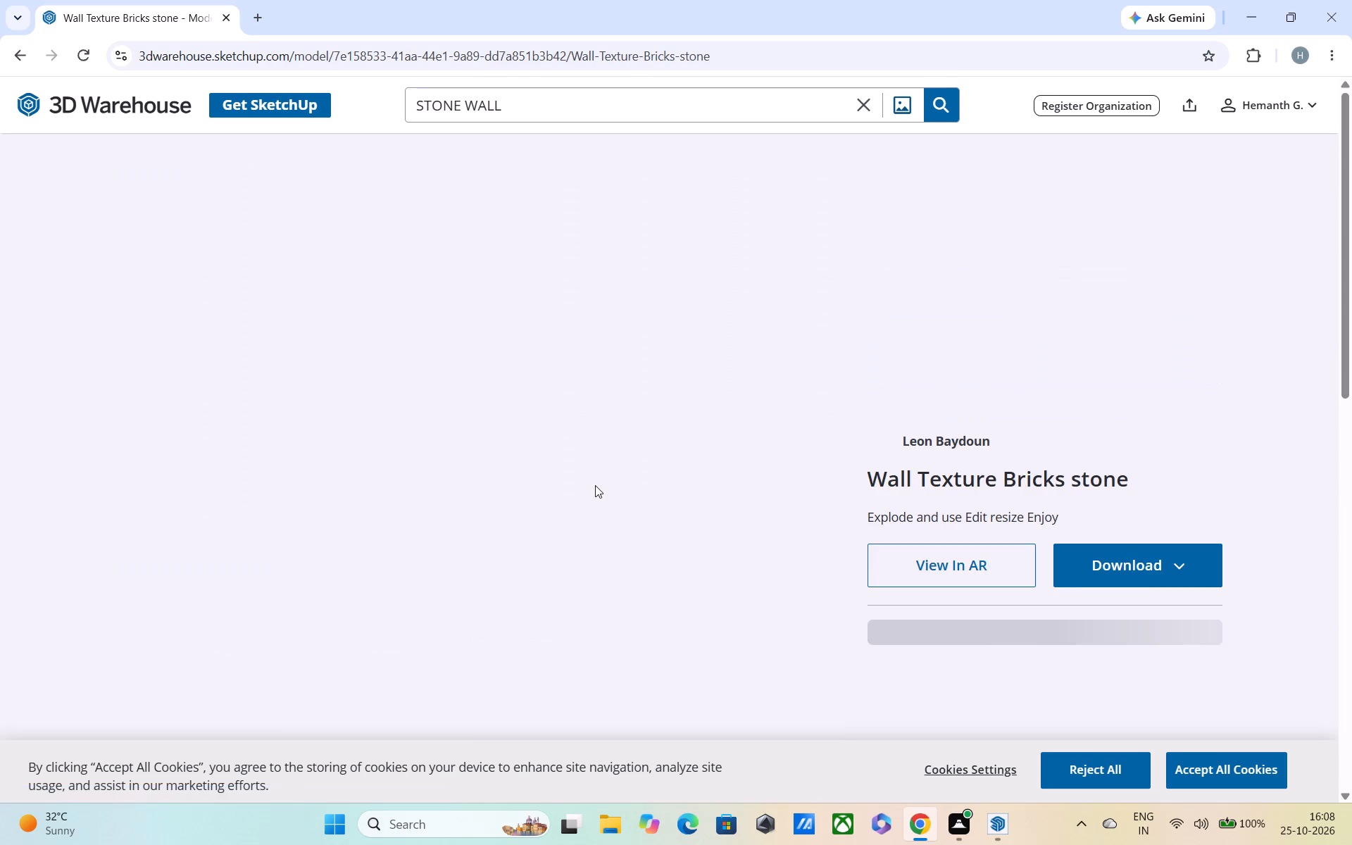
scroll(580, 542, "down", 1)
scroll(598, 487, "down", 1)
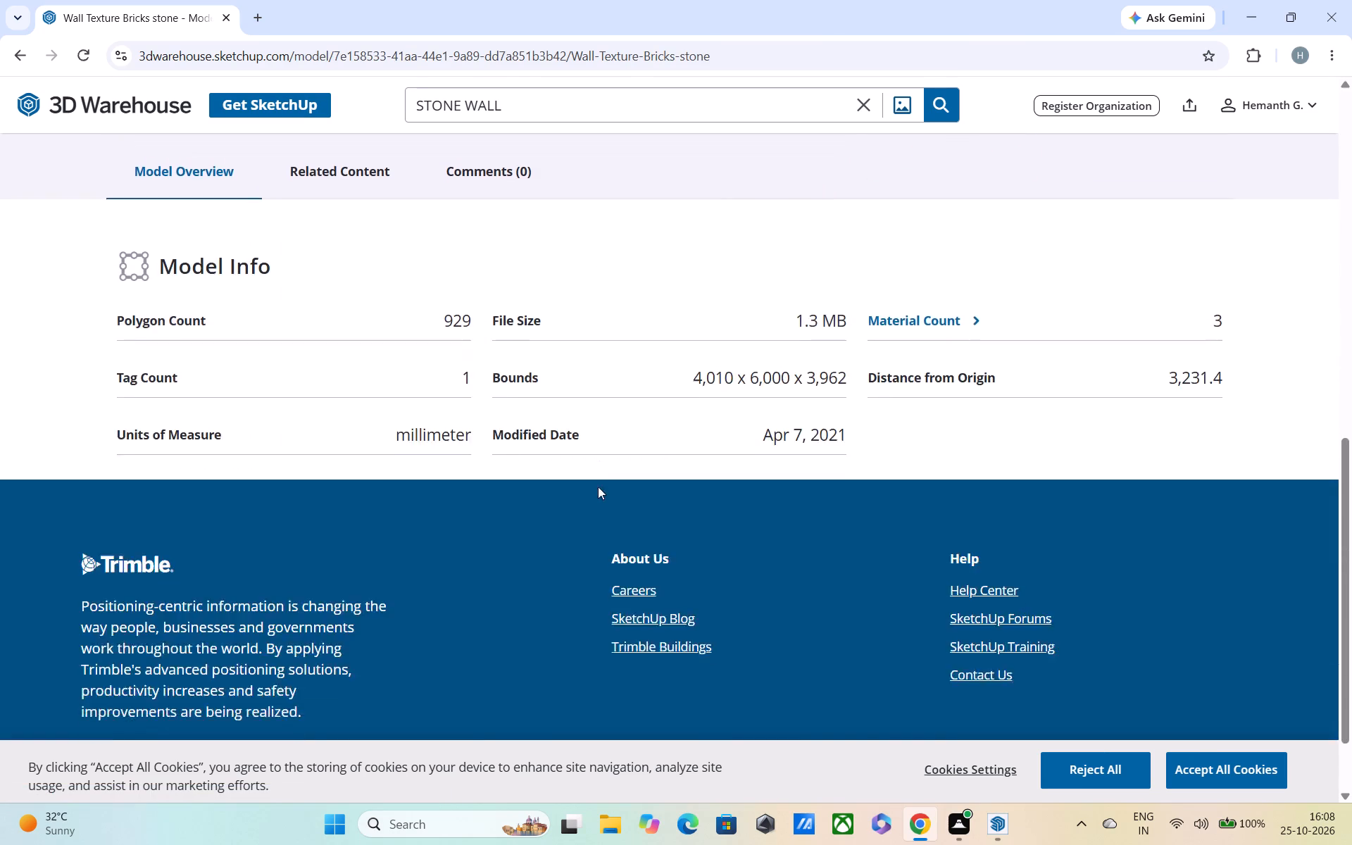
scroll(598, 487, "up", 1)
left_click(1159, 159)
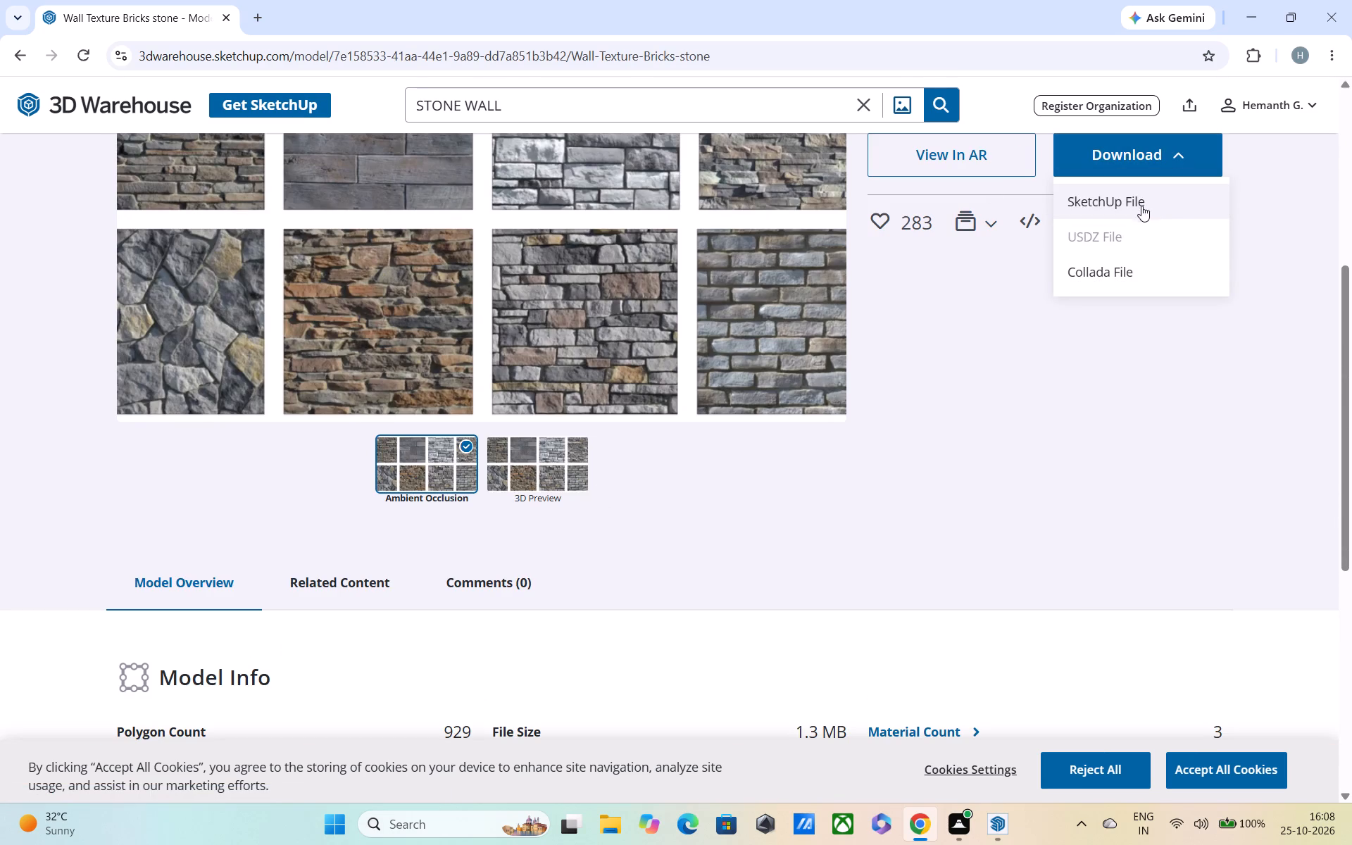
left_click(1141, 199)
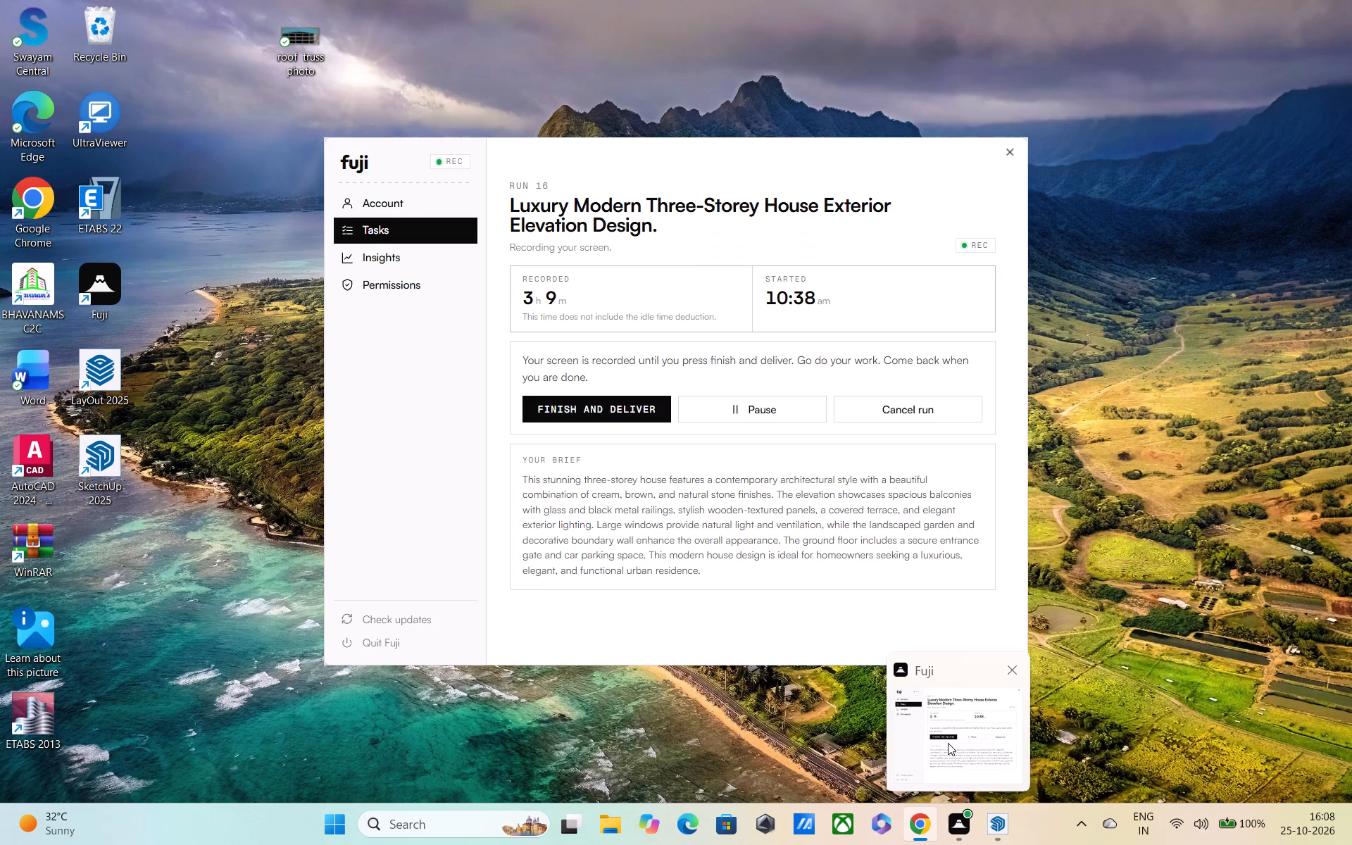
Switch back to SketchUp and show the Solid Colors material collection.
left_click(990, 742)
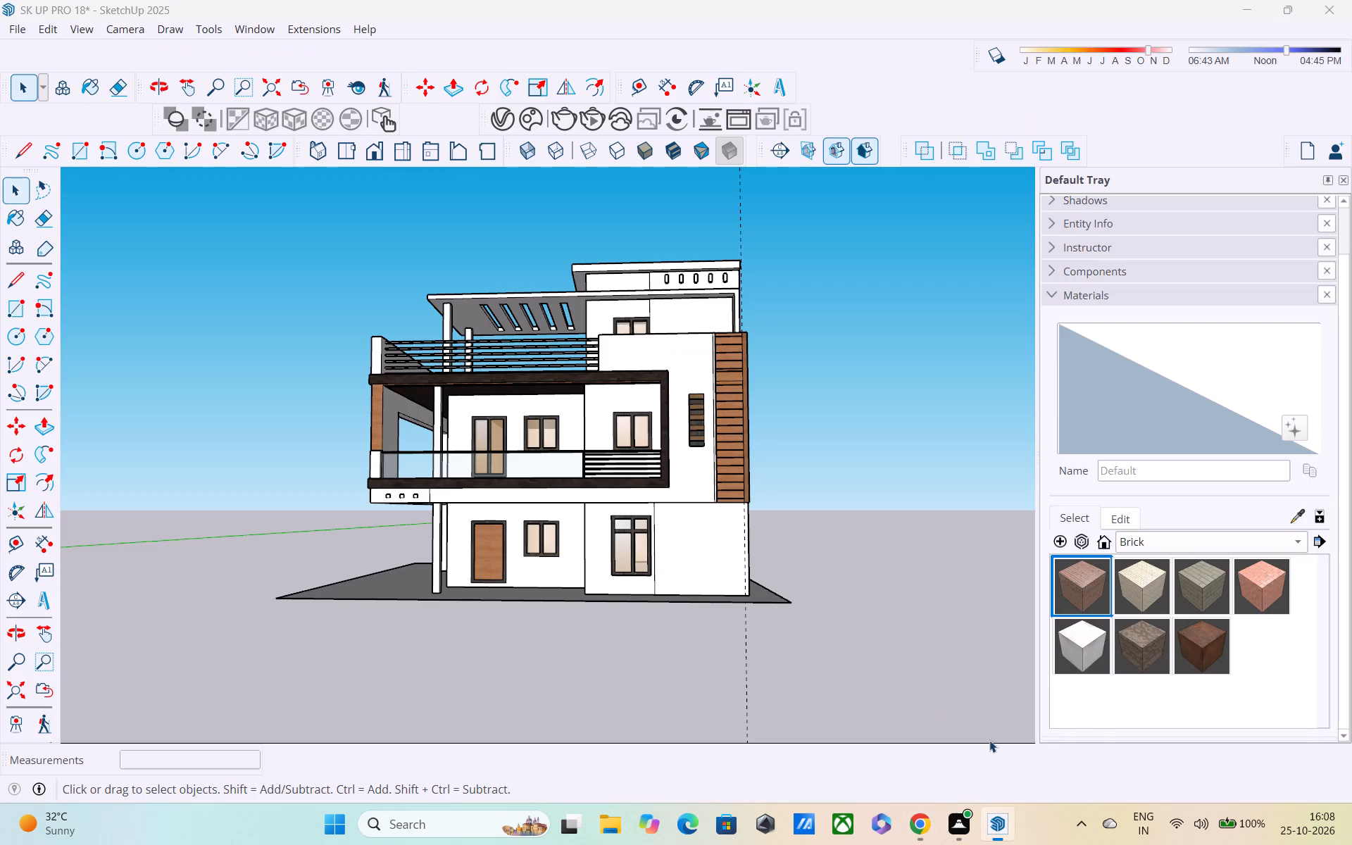
middle_click_drag(419, 165, 482, 382)
middle_click_drag(444, 363, 736, 434)
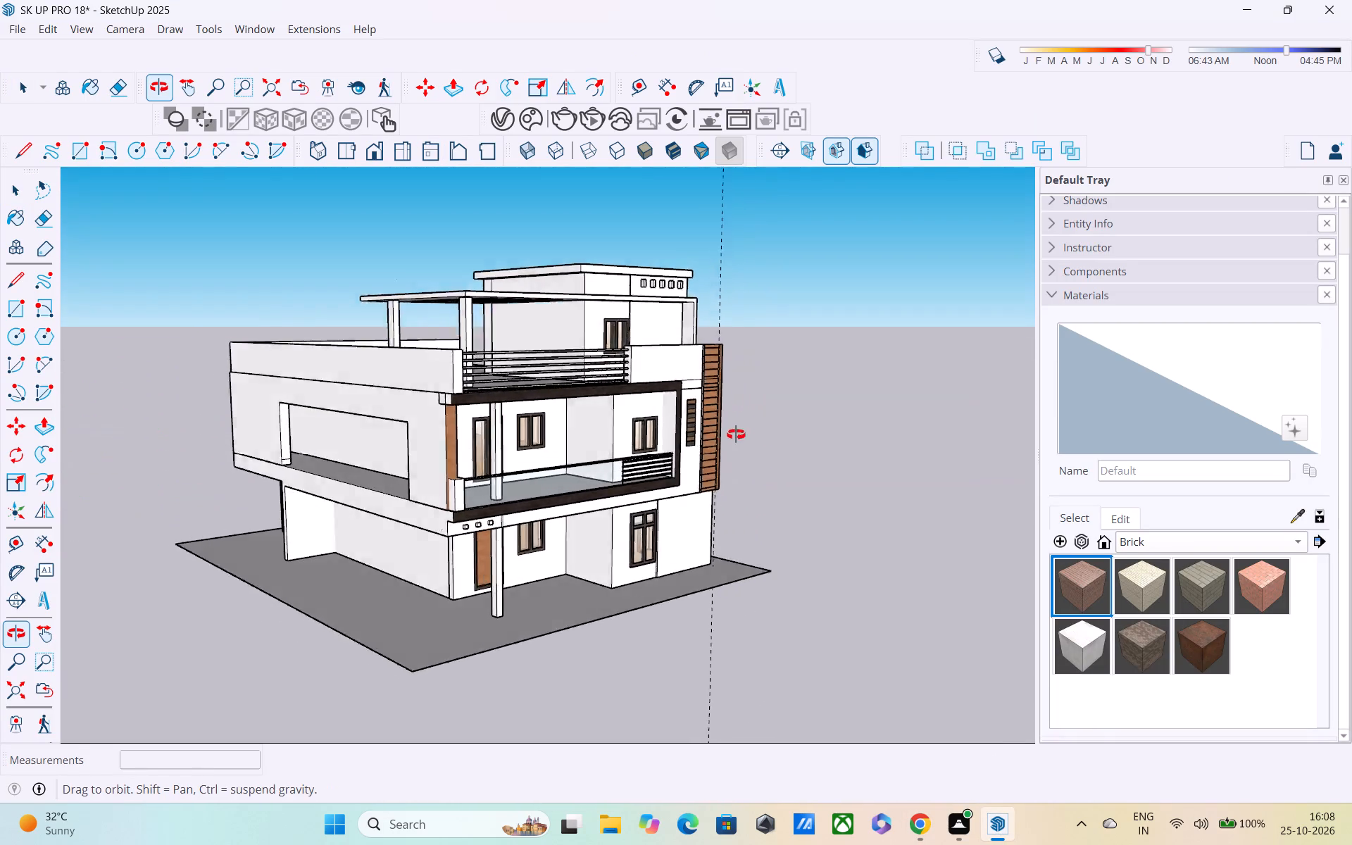
middle_click_drag(736, 434, 514, 427)
left_click(14, 29)
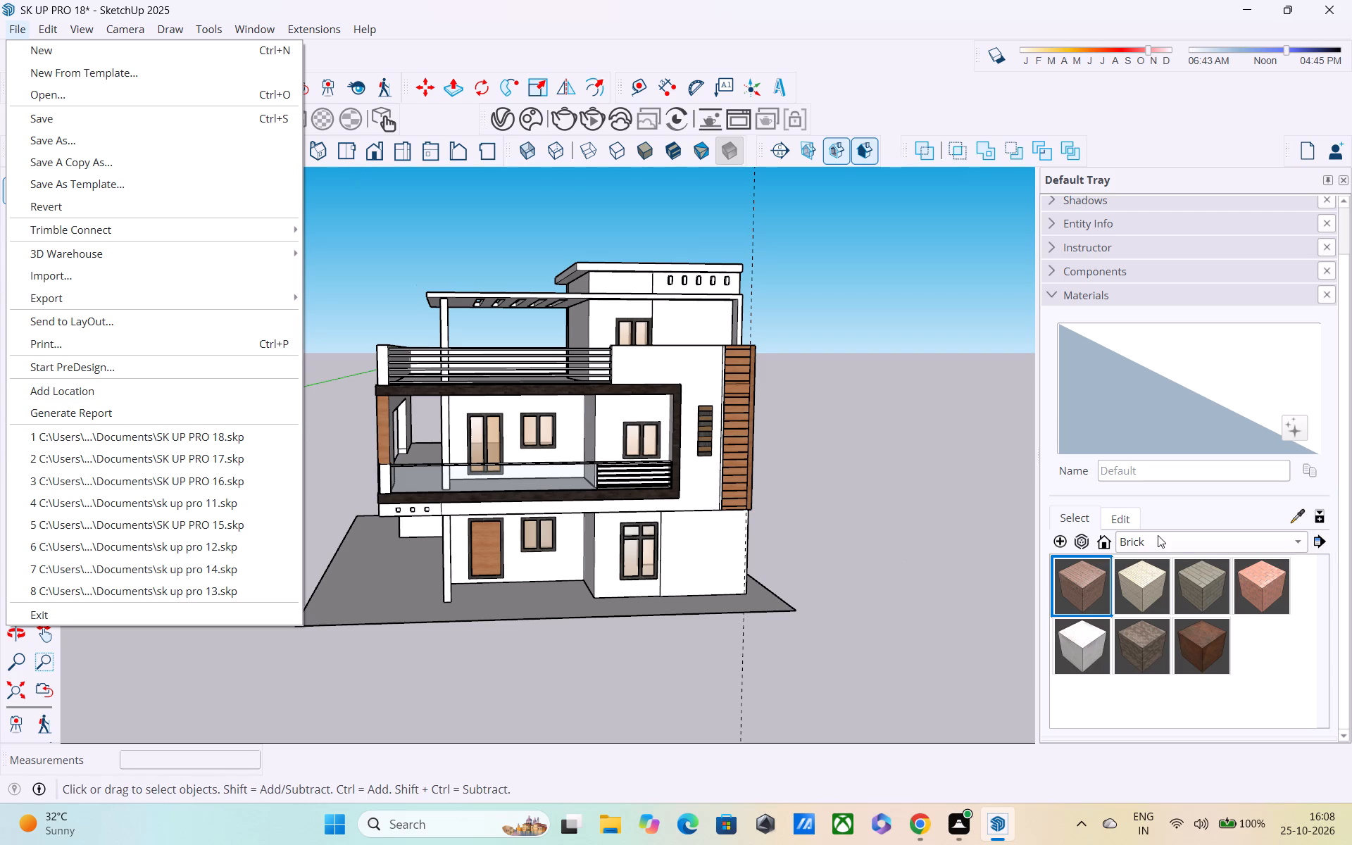
left_click(1214, 544)
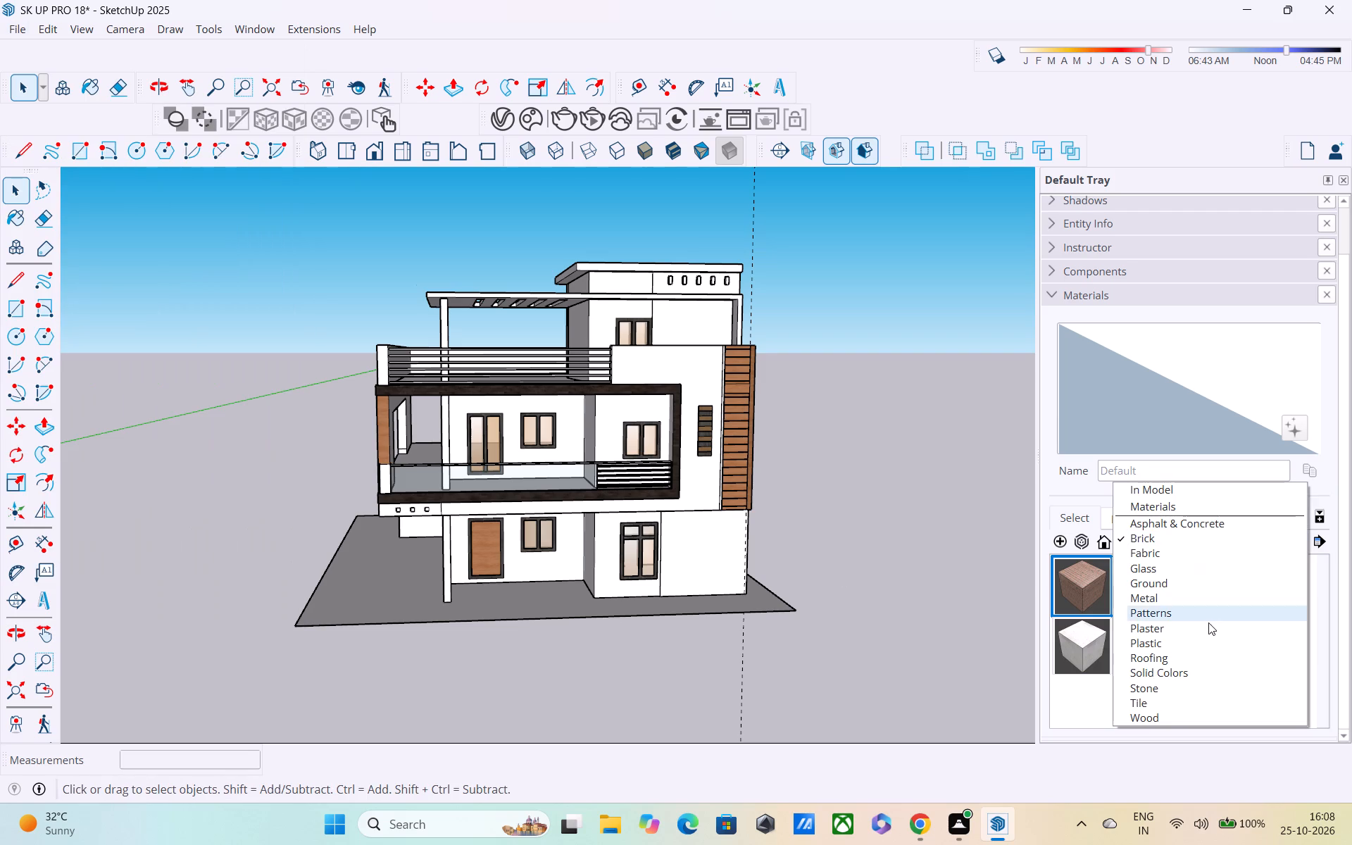
left_click(1191, 668)
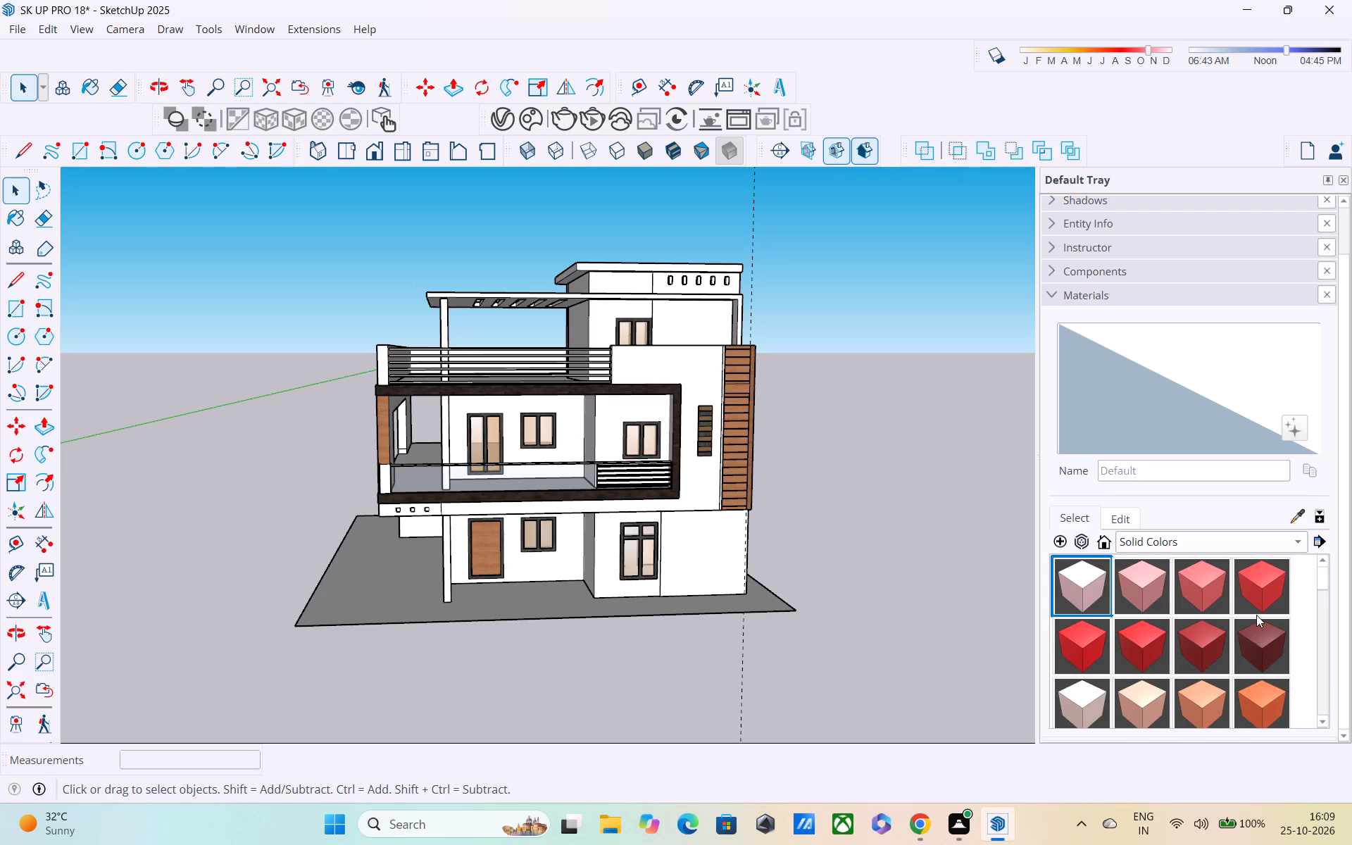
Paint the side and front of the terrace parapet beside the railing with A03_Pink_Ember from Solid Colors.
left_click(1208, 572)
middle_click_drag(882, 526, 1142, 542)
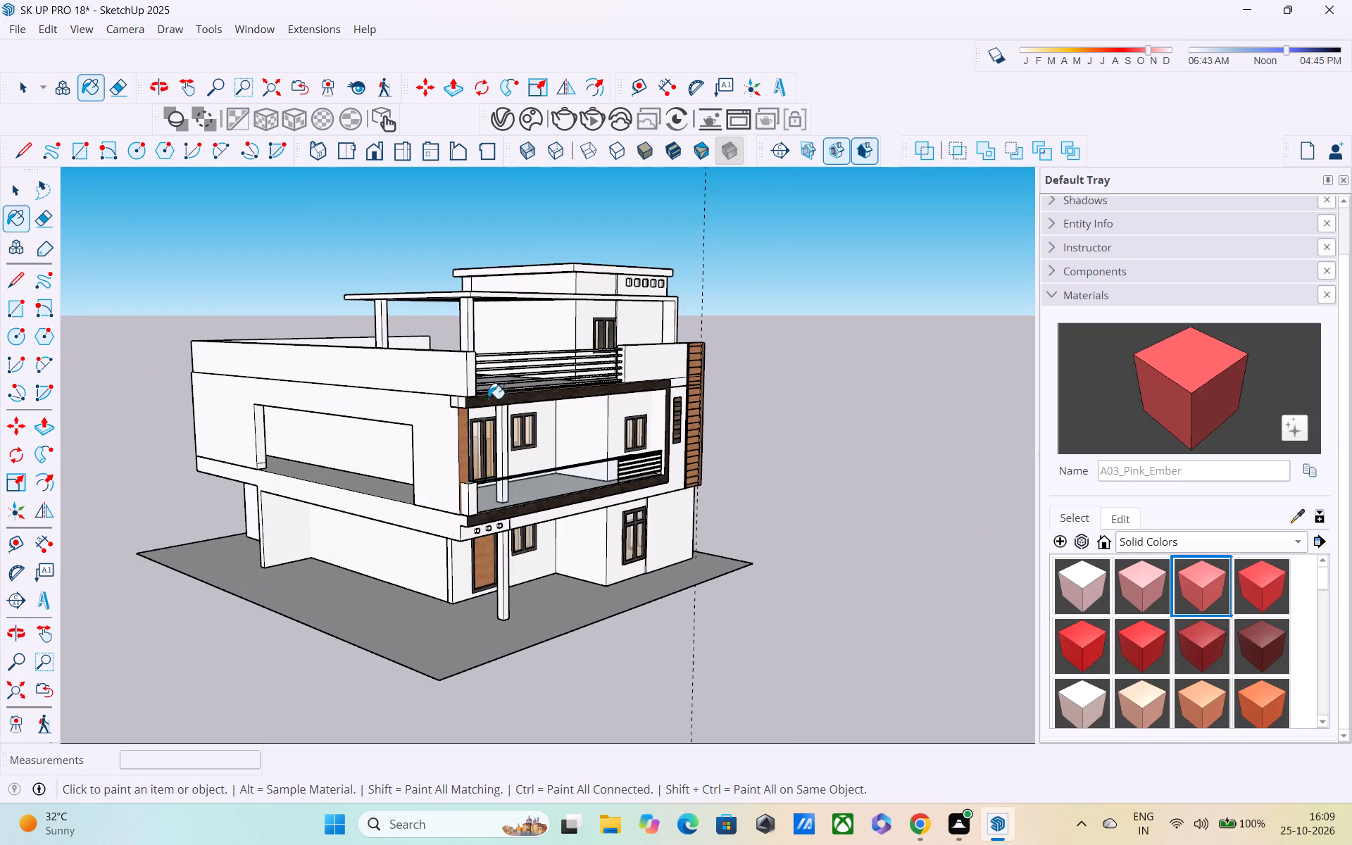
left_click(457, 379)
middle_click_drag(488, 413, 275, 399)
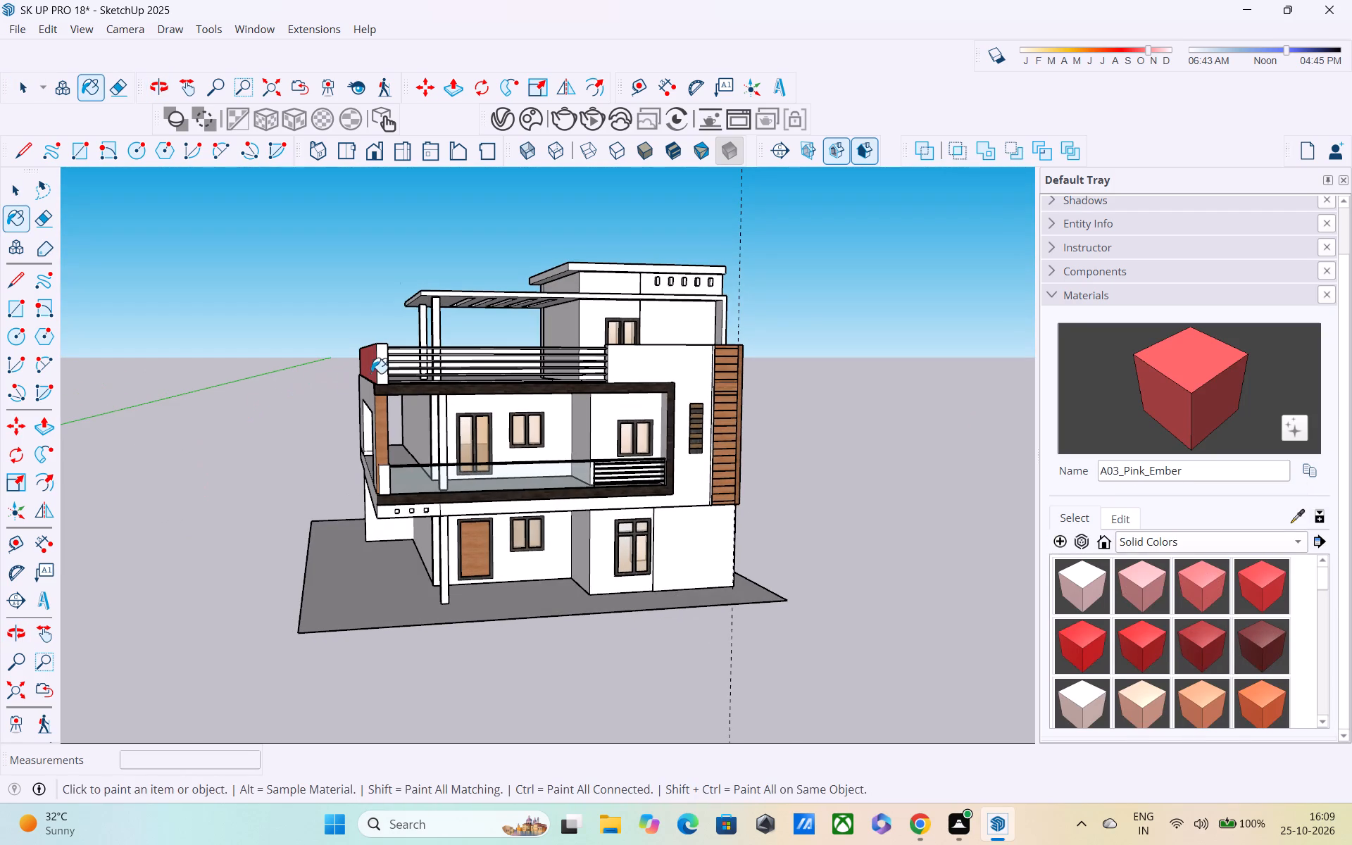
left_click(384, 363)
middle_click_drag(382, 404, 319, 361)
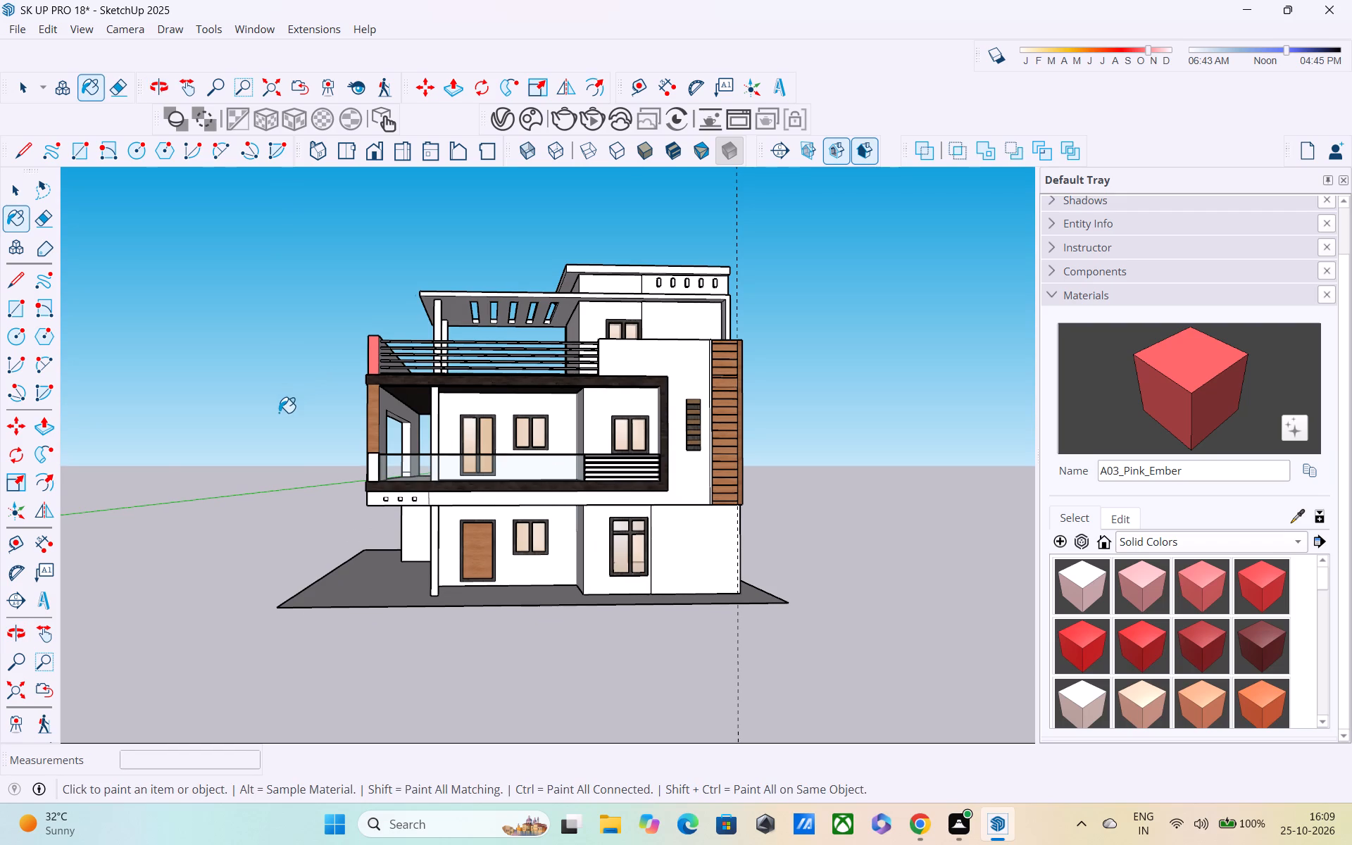
Paint the front and long side of the terrace parapet with B03_Apricot_Glow from Solid Colors.
left_click(1208, 699)
left_click(371, 361)
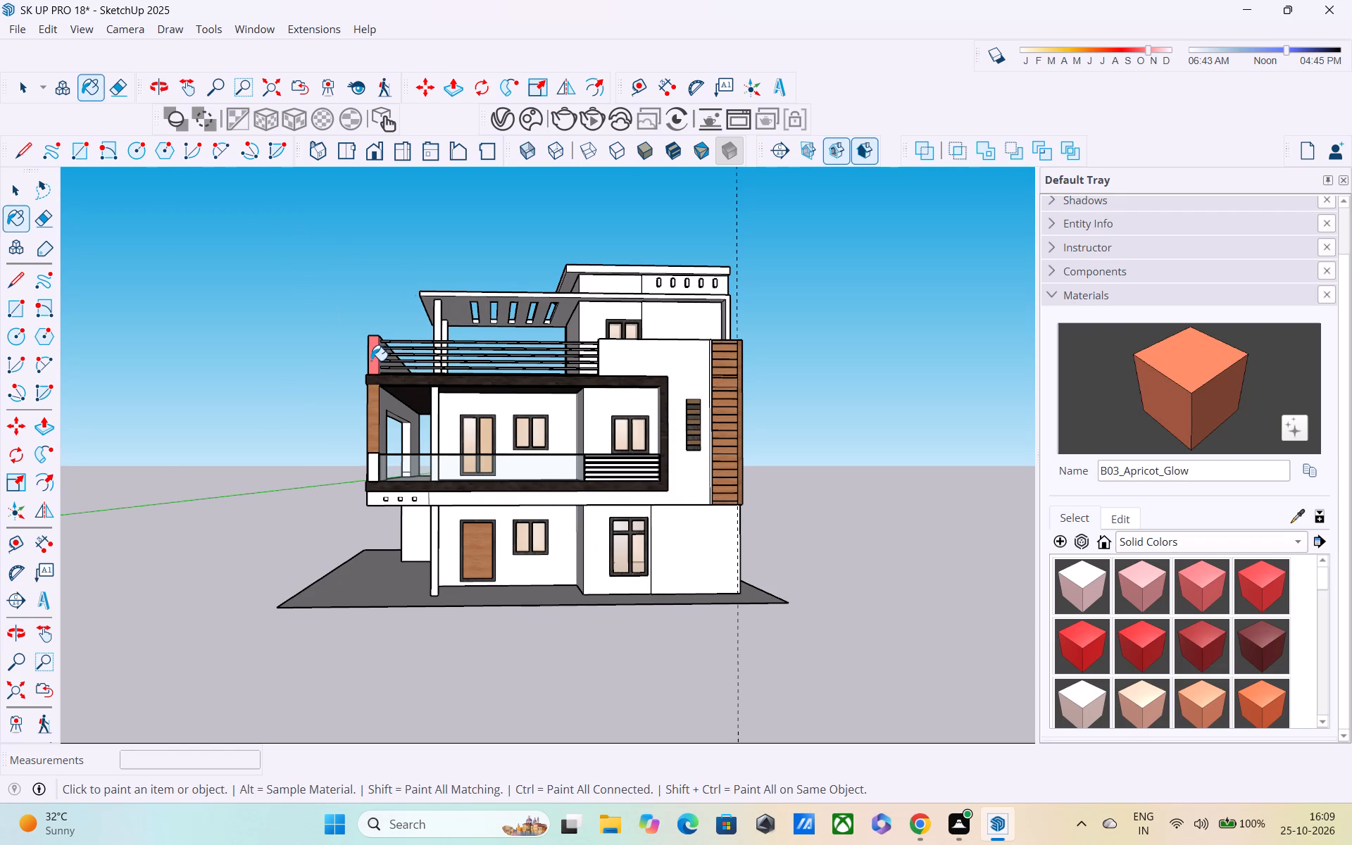
middle_click_drag(373, 365, 395, 401)
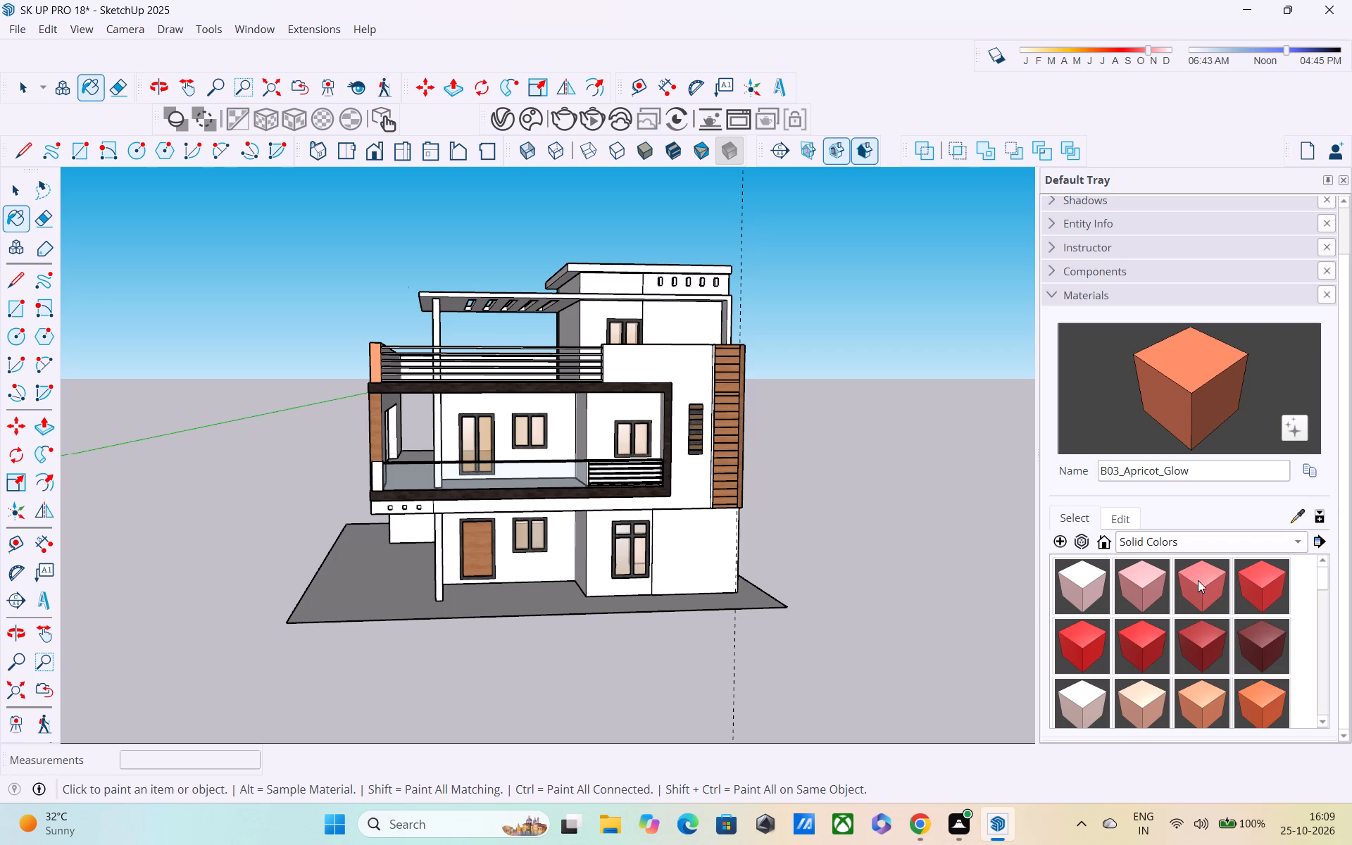
left_click(1212, 693)
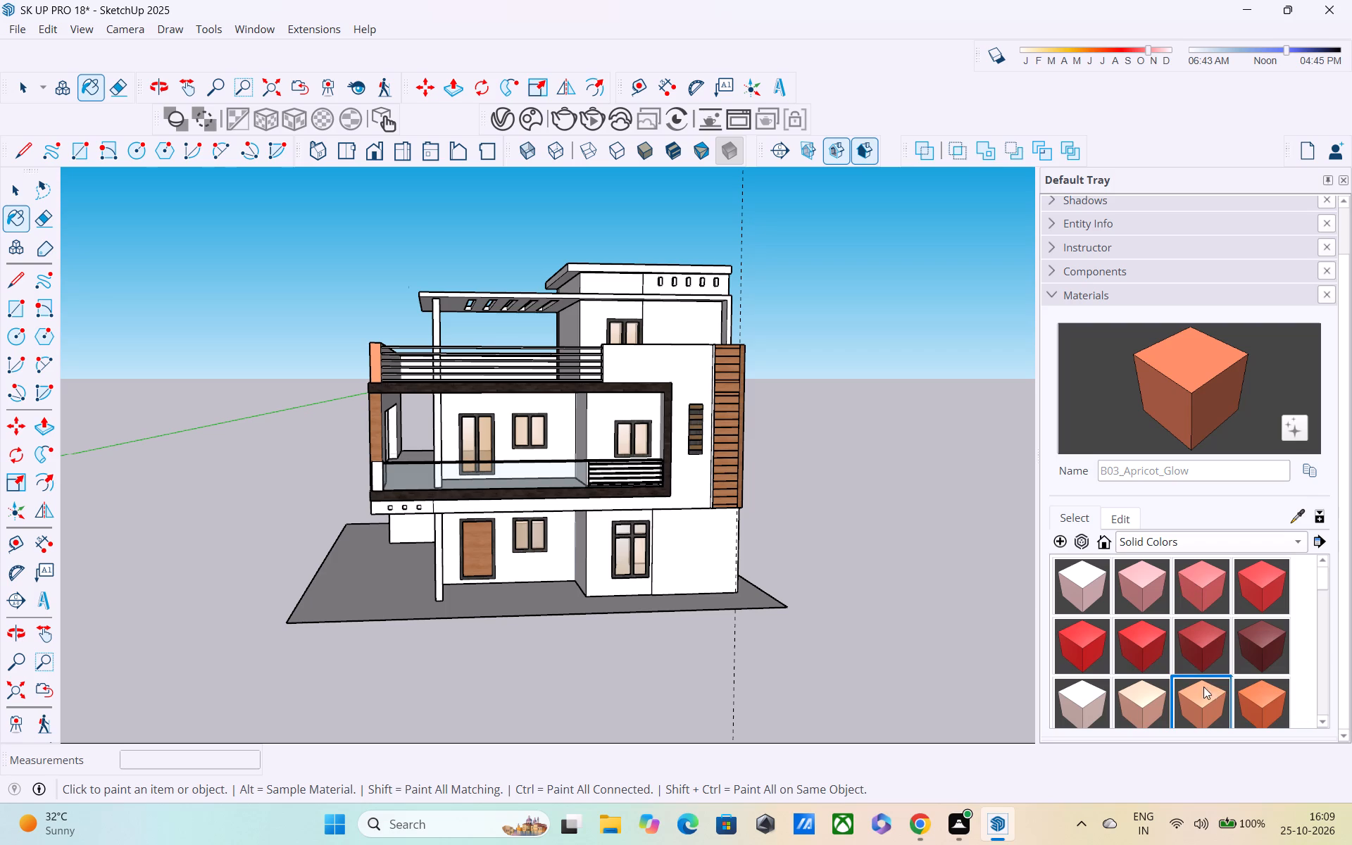
middle_click_drag(409, 364, 550, 465)
scroll(373, 442, "up", 1)
middle_click_drag(378, 436, 513, 387)
scroll(508, 382, "up", 1)
left_click(470, 380)
middle_click_drag(489, 392, 296, 292)
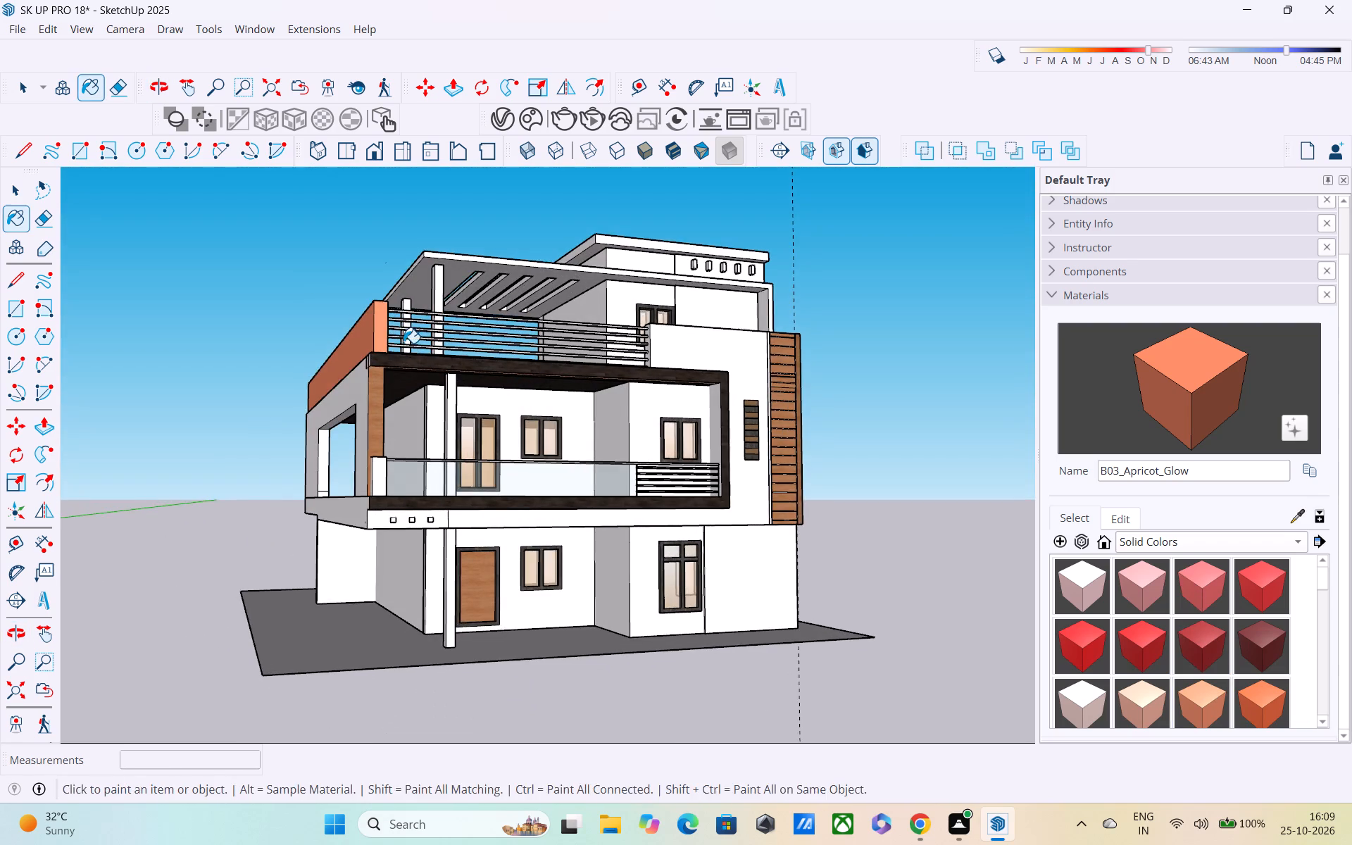
middle_click_drag(403, 343, 303, 372)
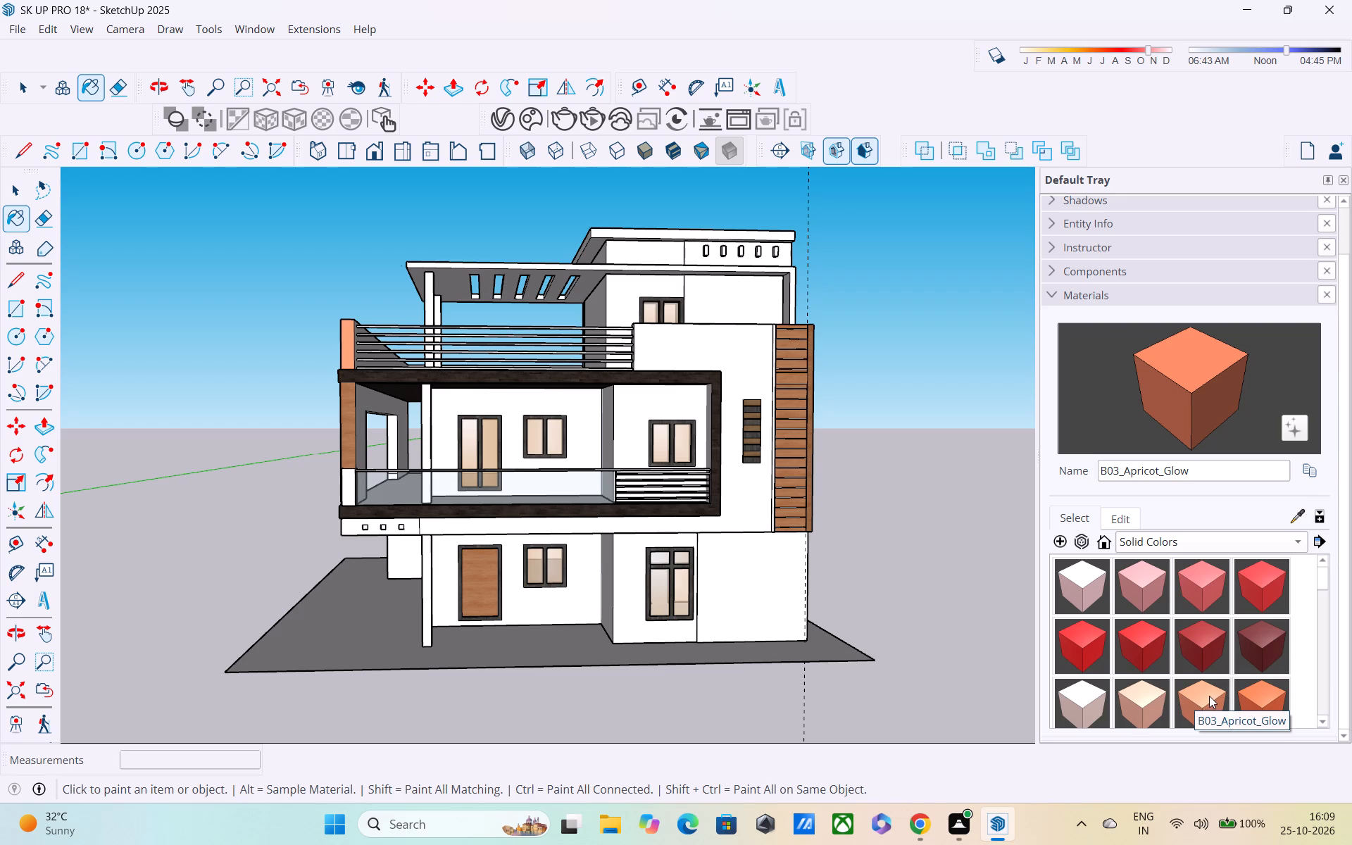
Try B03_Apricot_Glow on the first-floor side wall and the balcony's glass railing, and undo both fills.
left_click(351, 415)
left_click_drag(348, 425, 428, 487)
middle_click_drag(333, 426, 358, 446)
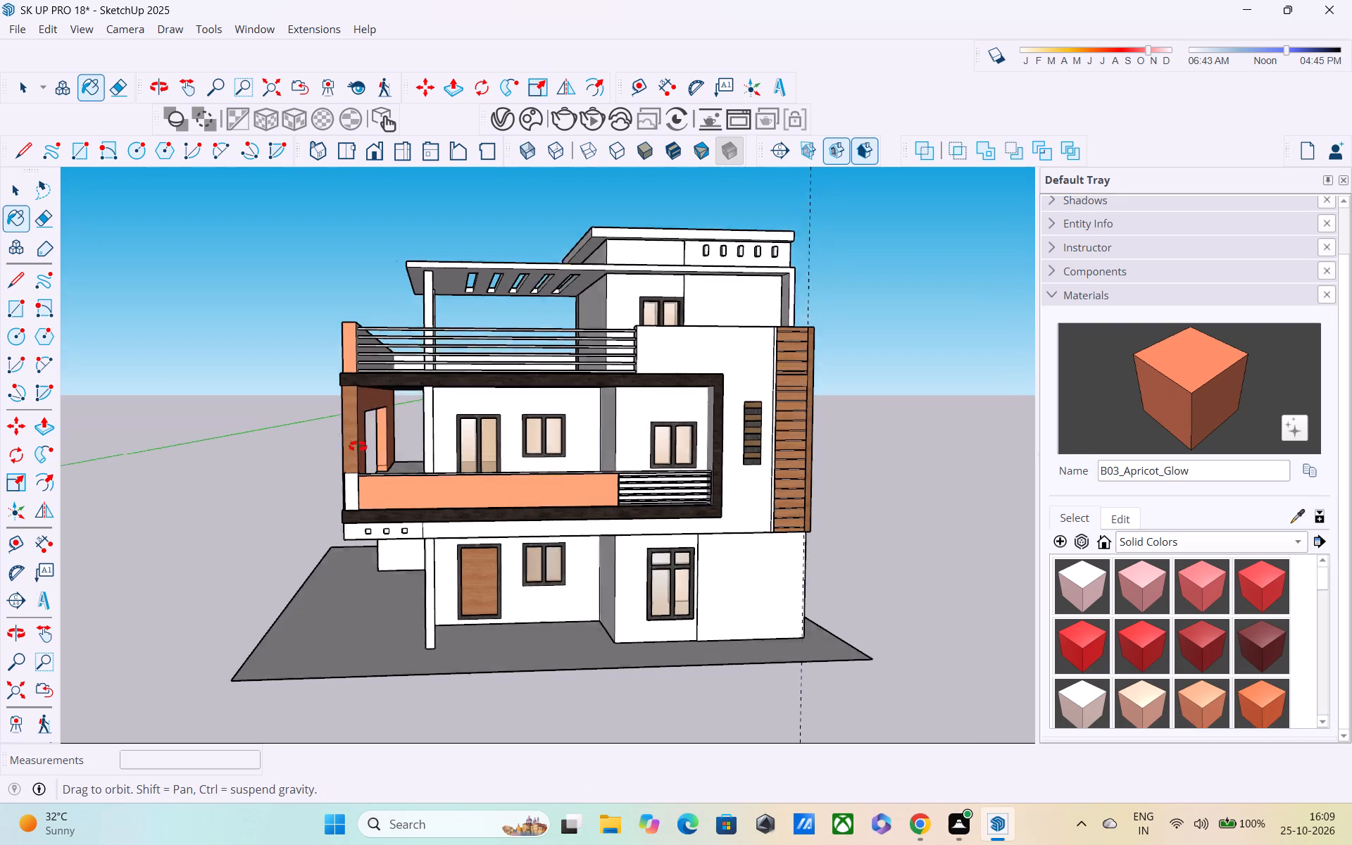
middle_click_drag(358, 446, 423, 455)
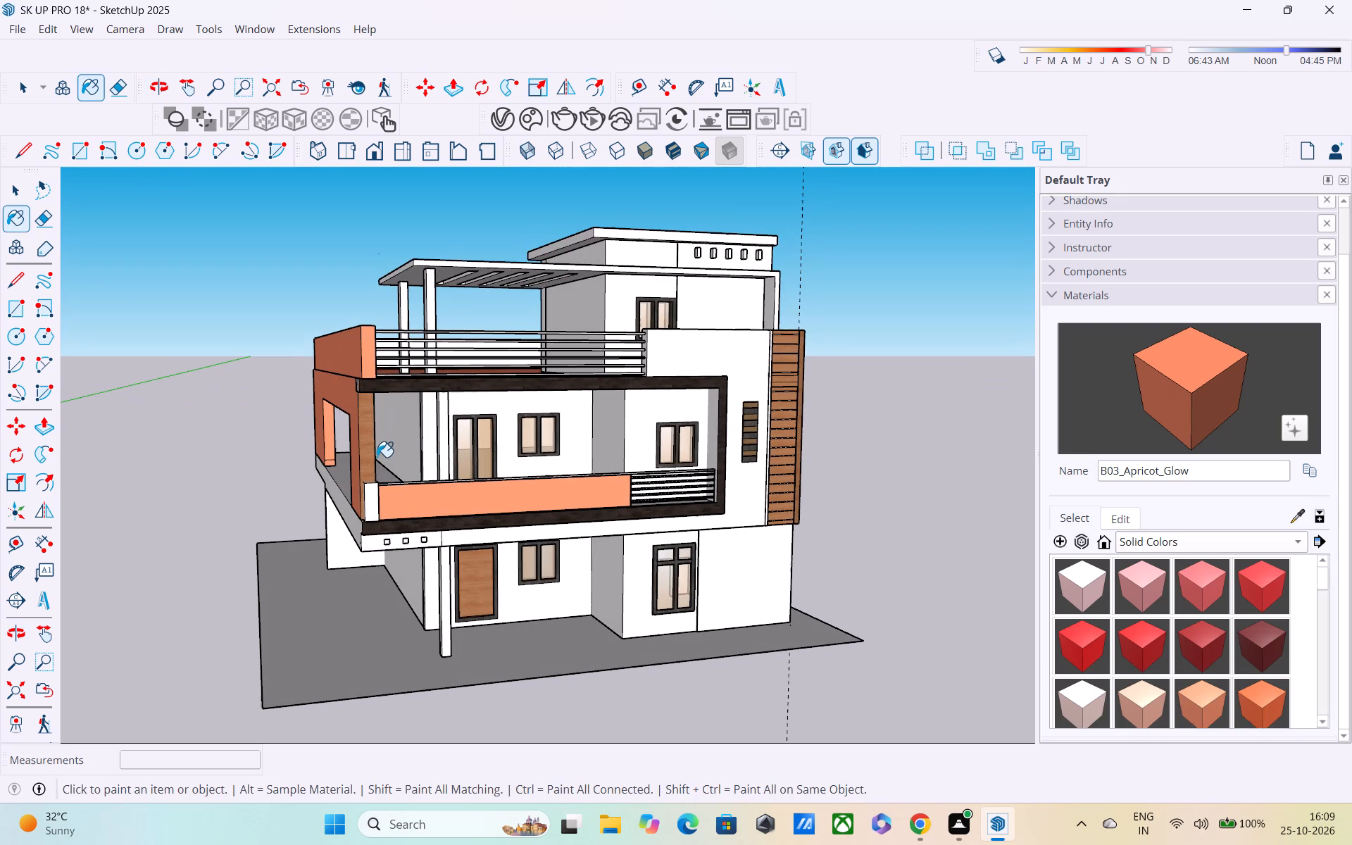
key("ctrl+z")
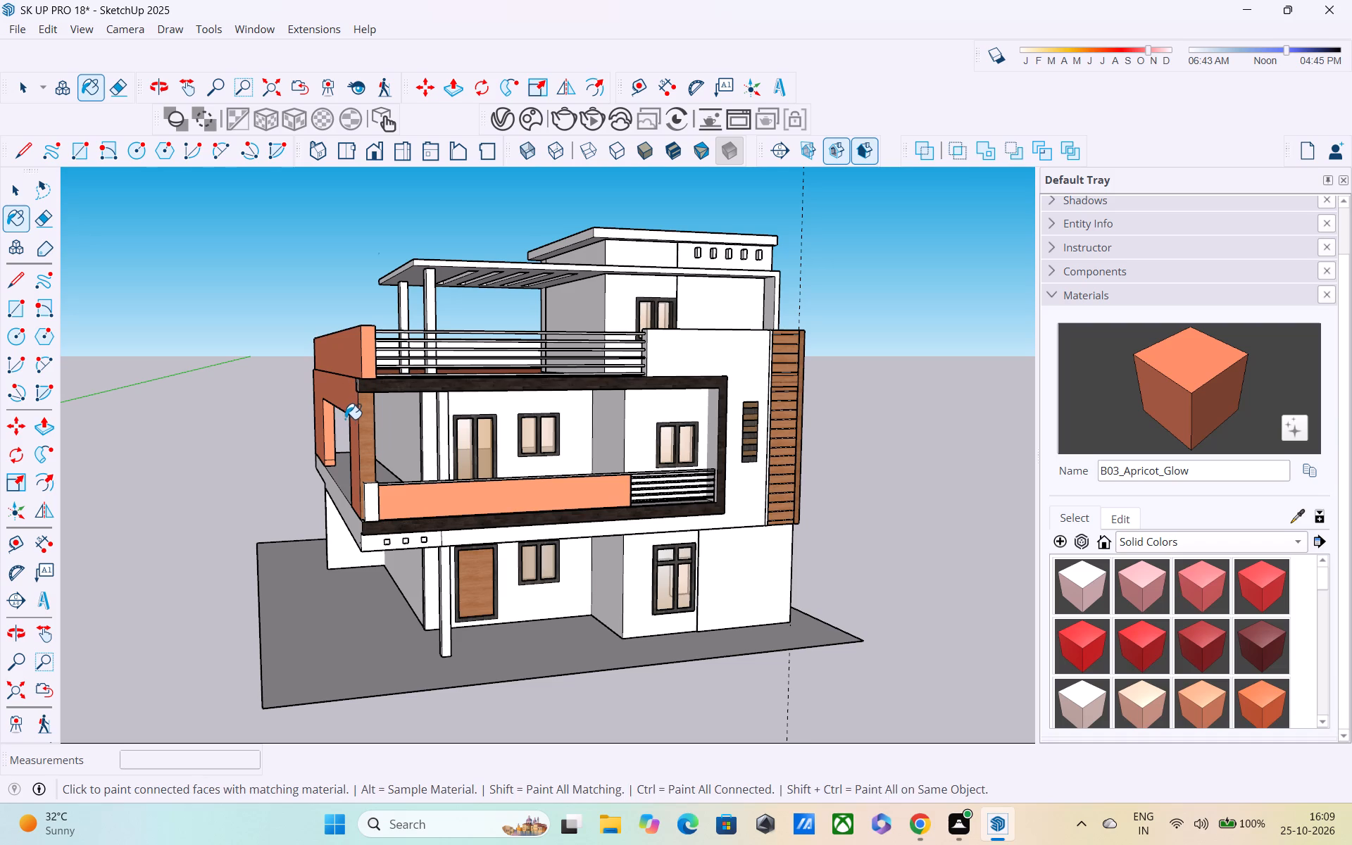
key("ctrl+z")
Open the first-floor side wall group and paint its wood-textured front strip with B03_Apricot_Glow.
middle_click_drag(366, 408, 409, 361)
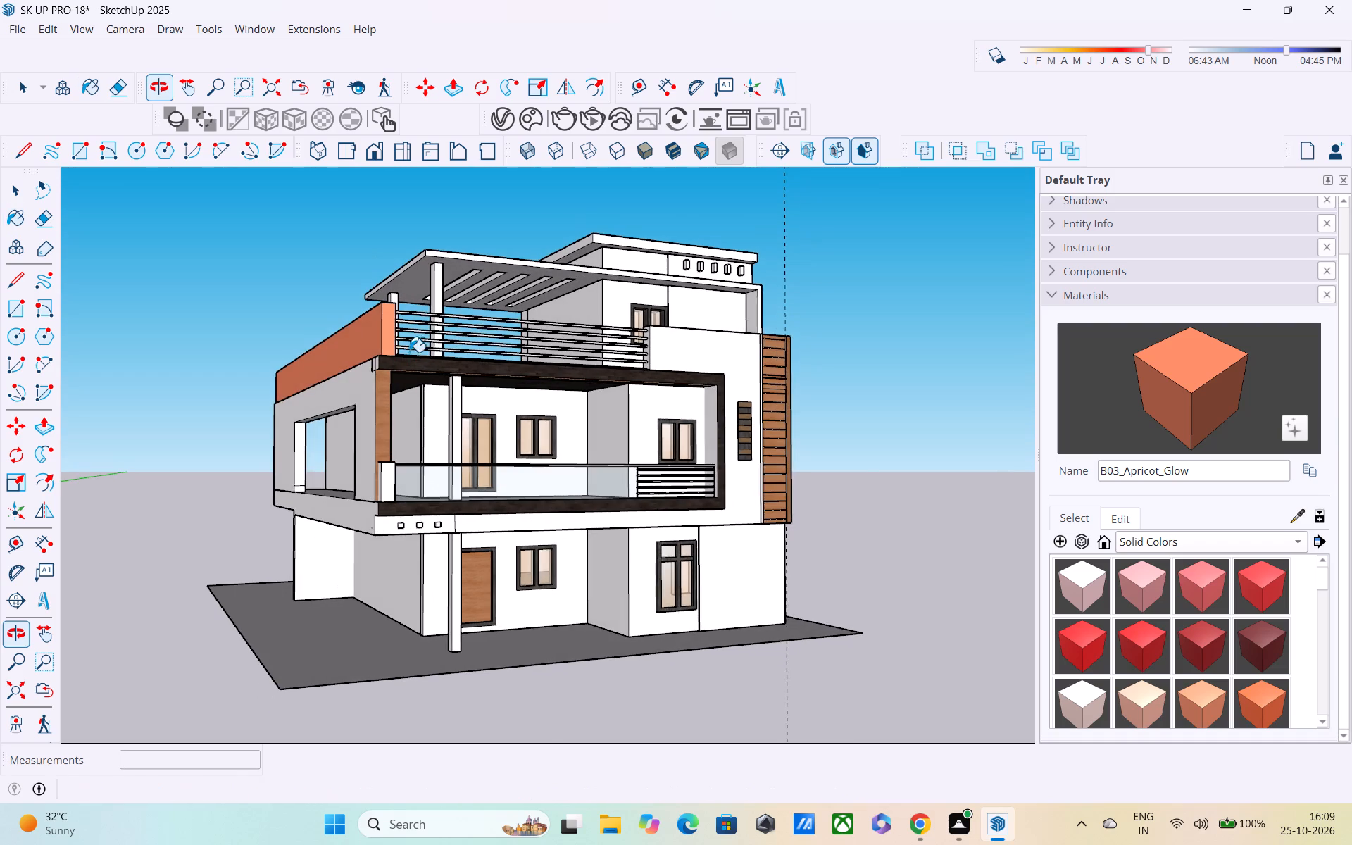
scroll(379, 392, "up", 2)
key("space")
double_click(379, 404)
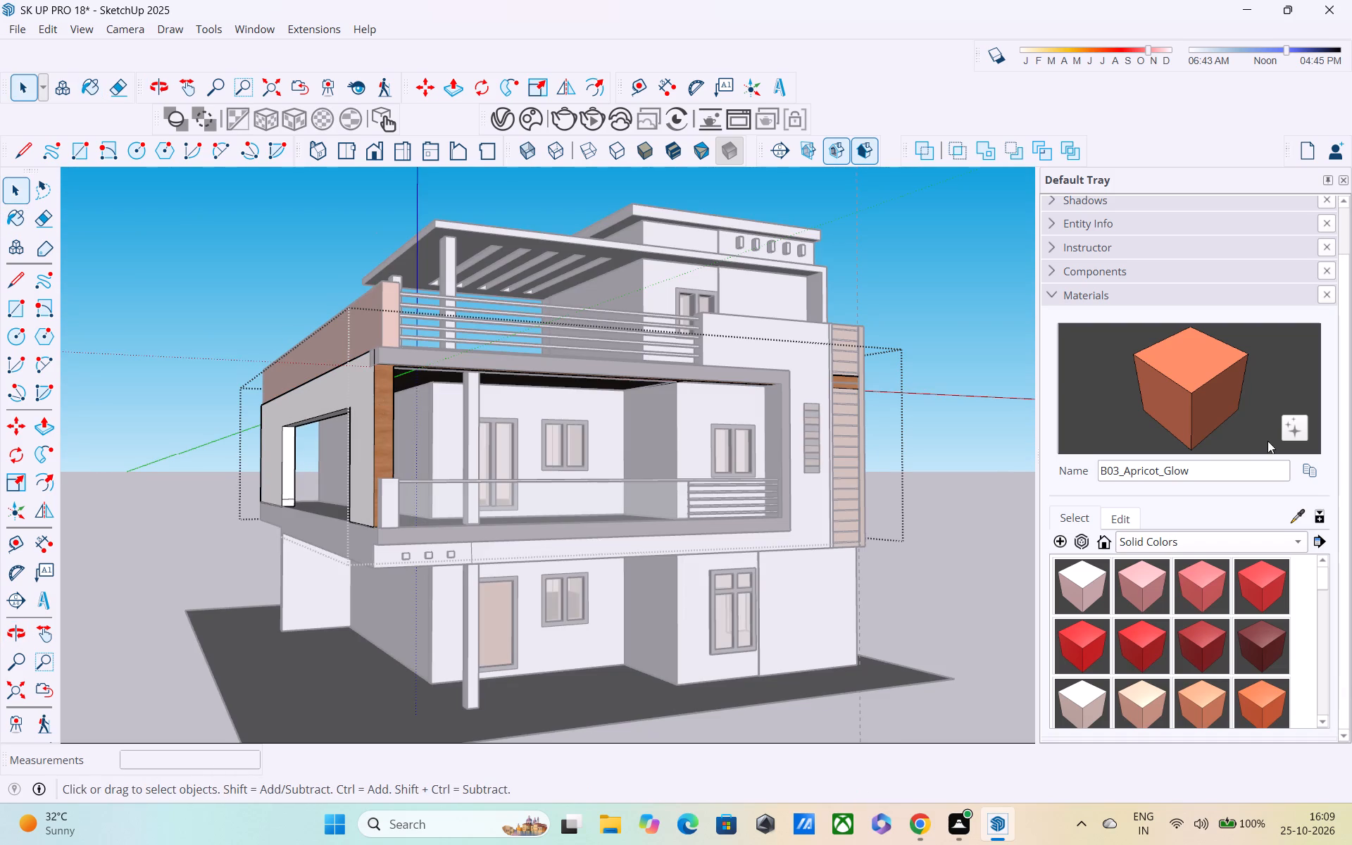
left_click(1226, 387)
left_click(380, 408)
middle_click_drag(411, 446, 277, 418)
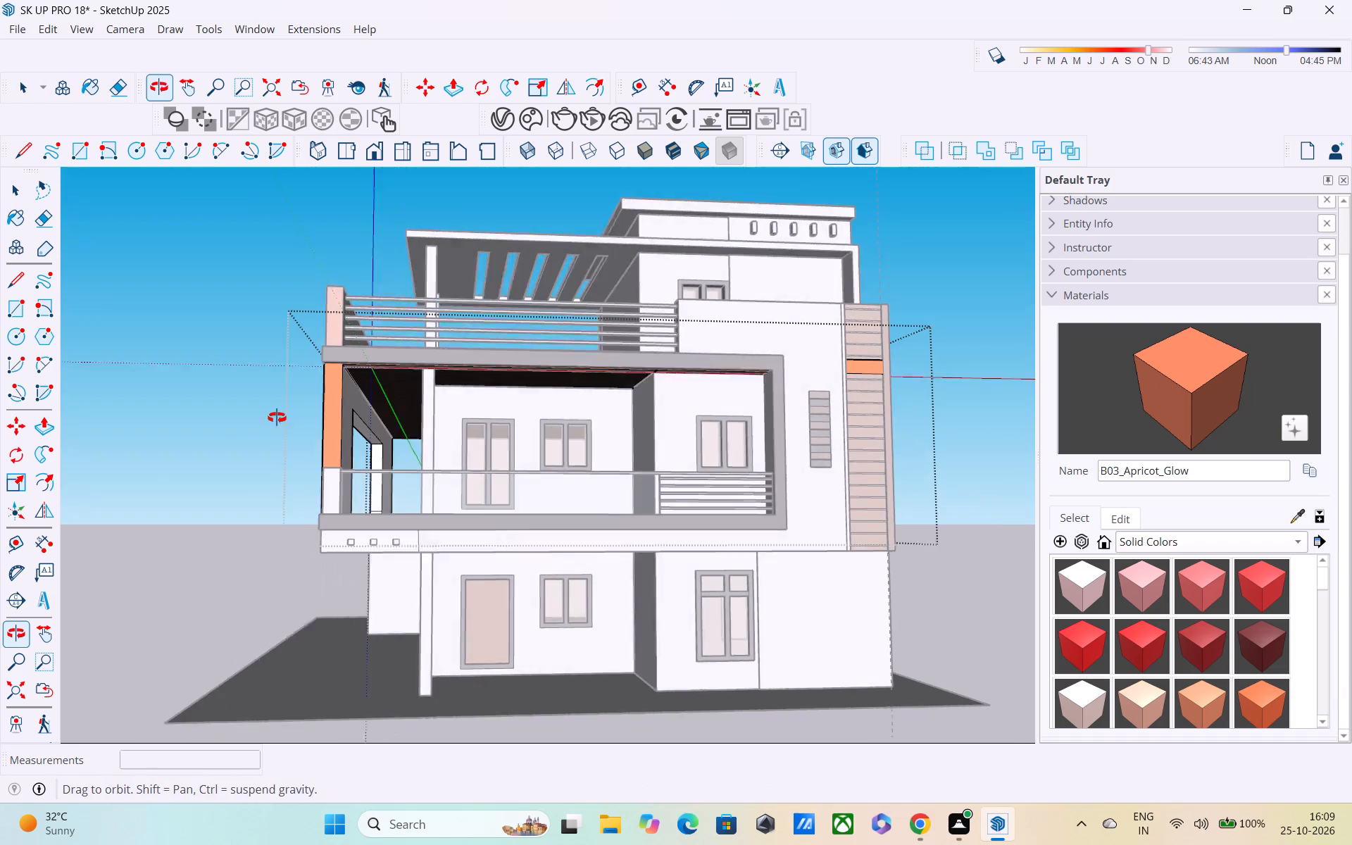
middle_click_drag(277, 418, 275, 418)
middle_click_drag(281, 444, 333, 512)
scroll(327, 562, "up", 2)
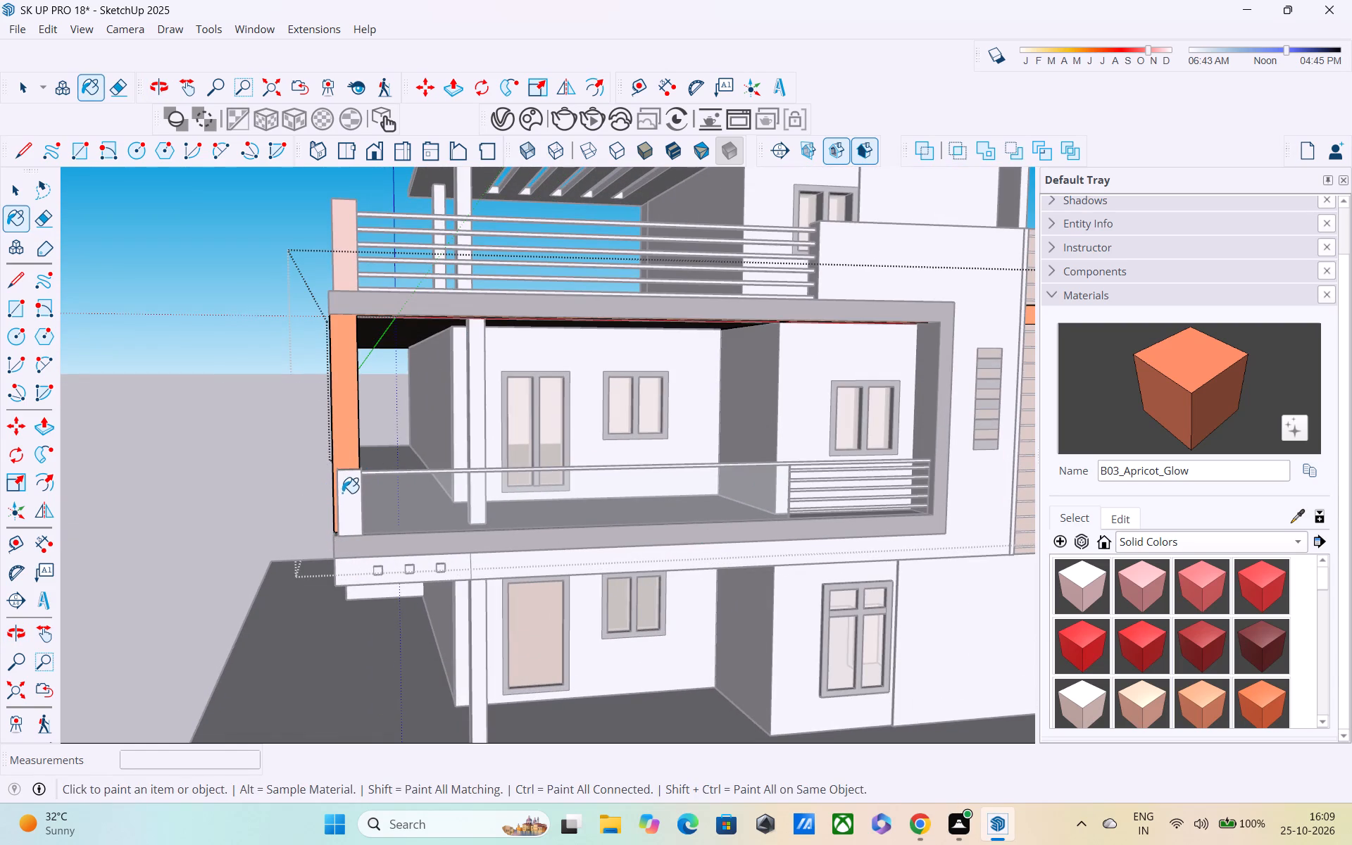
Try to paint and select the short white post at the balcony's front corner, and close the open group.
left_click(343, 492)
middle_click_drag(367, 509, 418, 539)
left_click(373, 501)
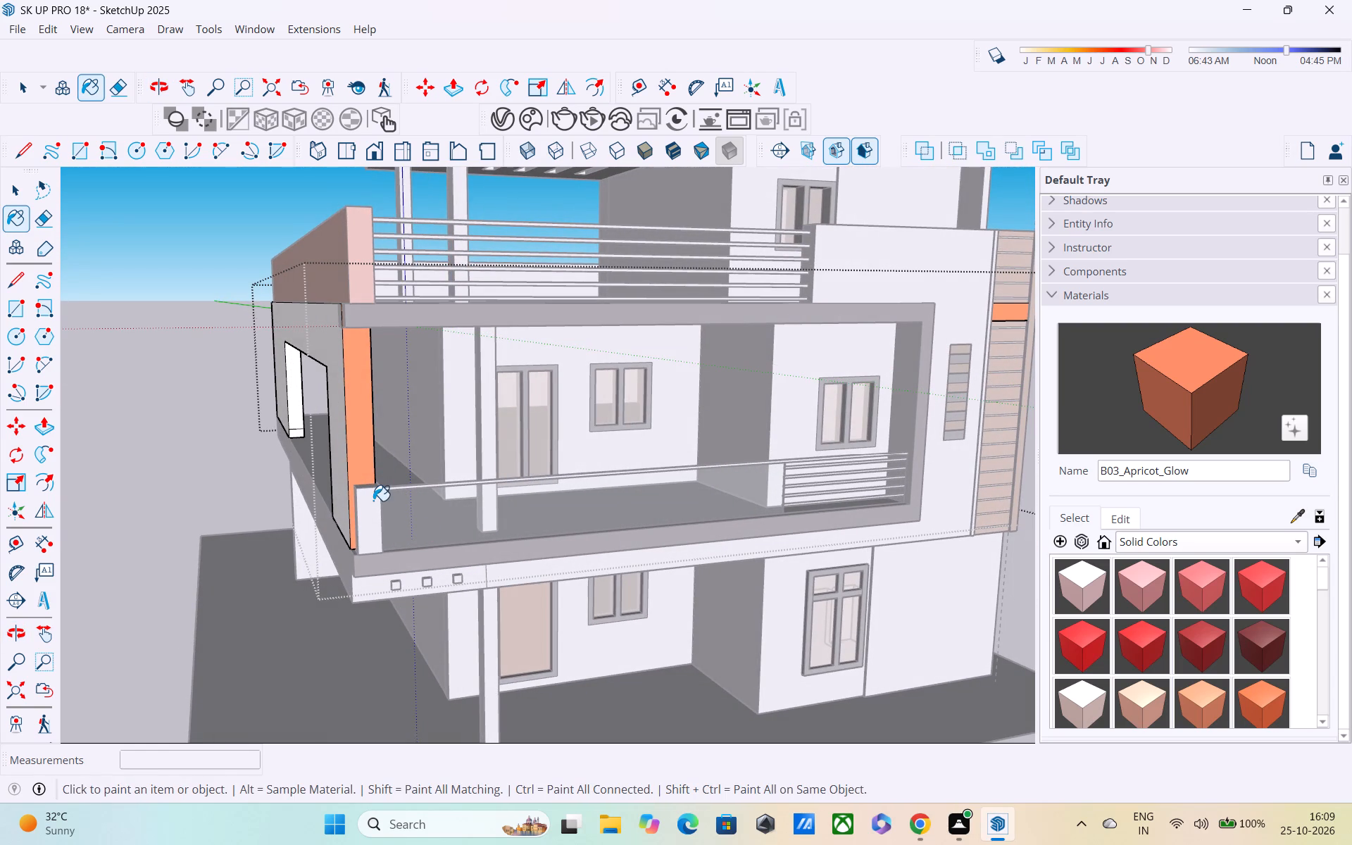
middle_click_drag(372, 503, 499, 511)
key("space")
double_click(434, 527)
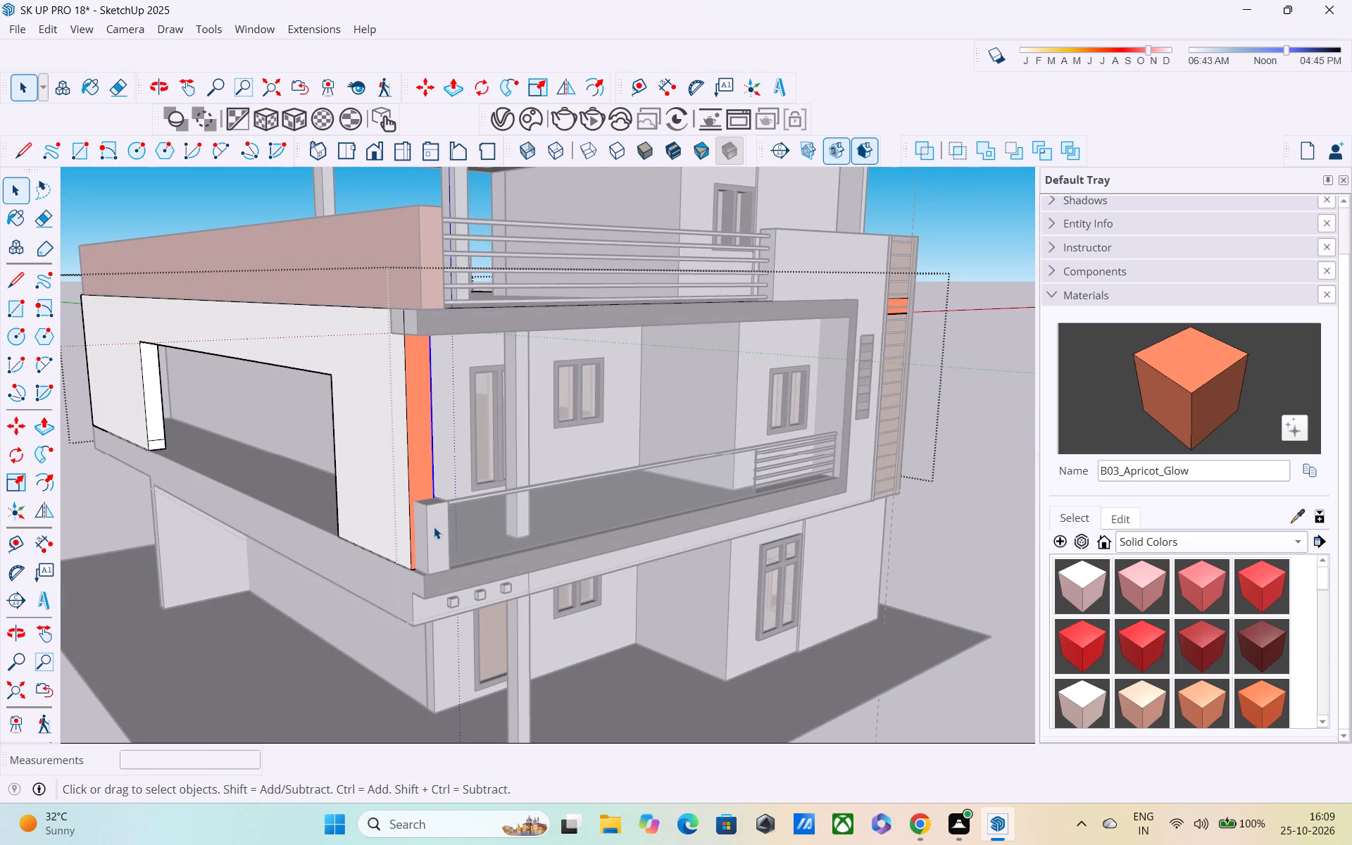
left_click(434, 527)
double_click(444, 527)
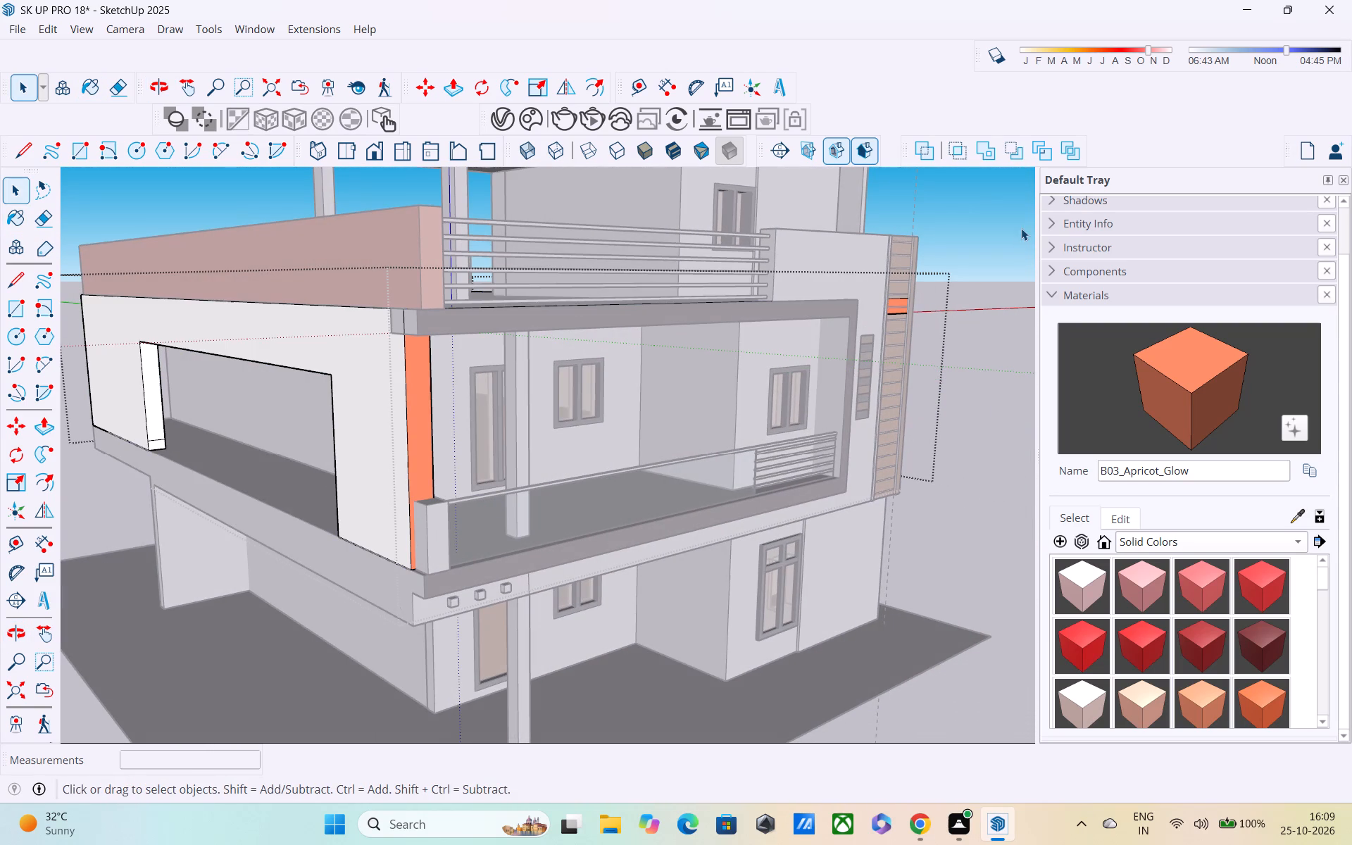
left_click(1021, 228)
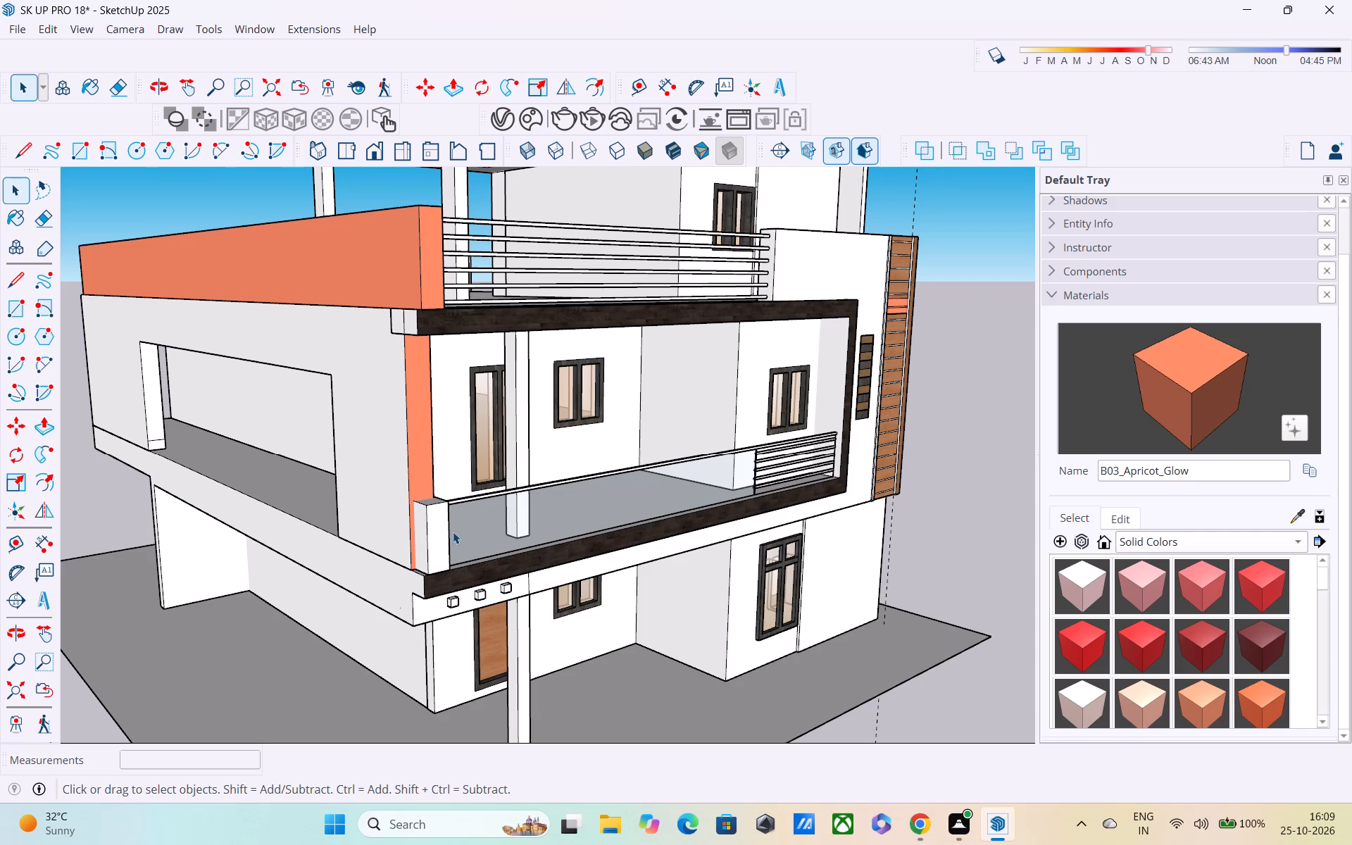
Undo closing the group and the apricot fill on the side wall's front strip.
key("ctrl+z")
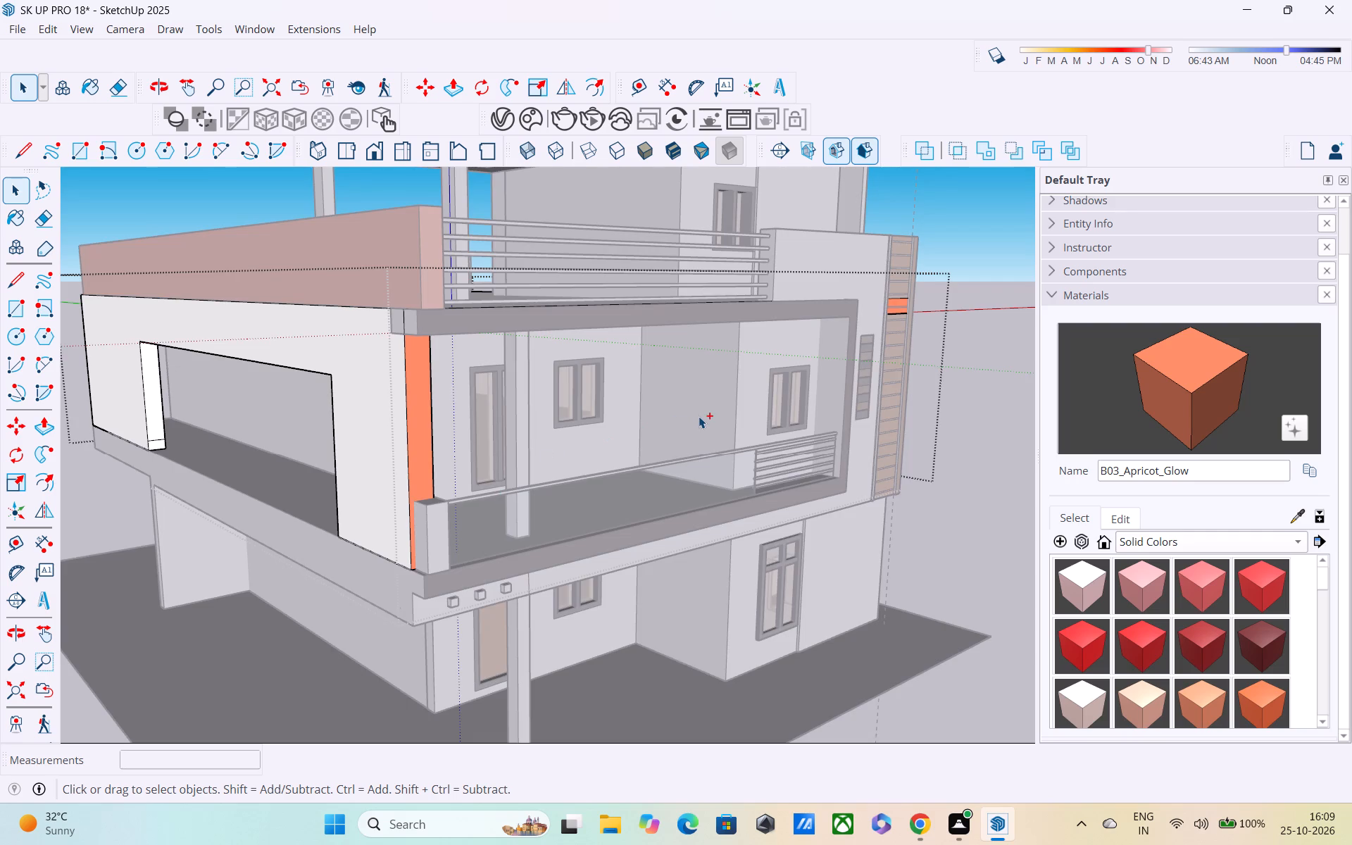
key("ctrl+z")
In the first-floor side wall group, select all connected wall faces and paint them with B03_Apricot_Glow.
middle_click_drag(704, 410, 556, 340)
middle_click_drag(345, 299, 351, 281)
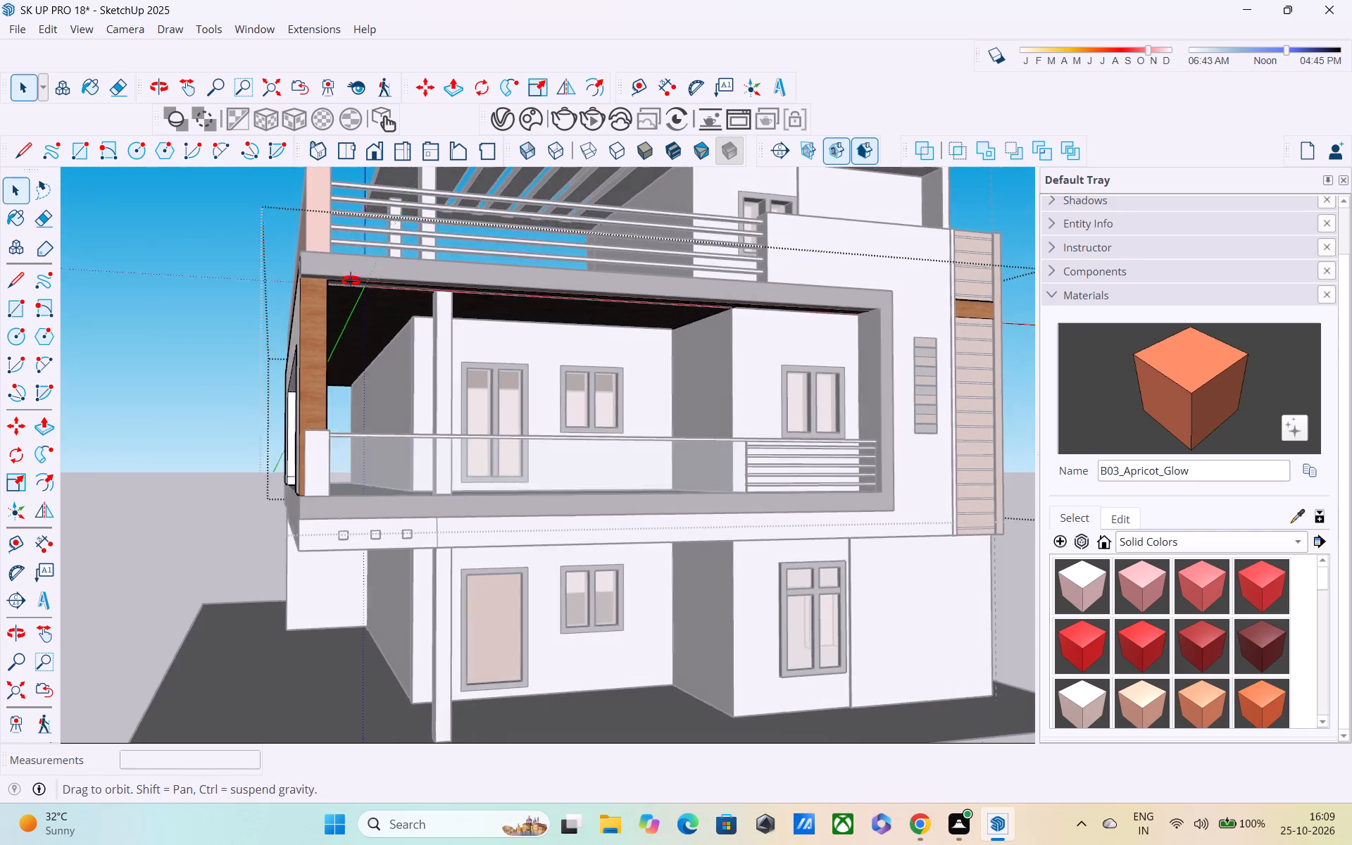
middle_click_drag(351, 281, 365, 206)
double_click(326, 276)
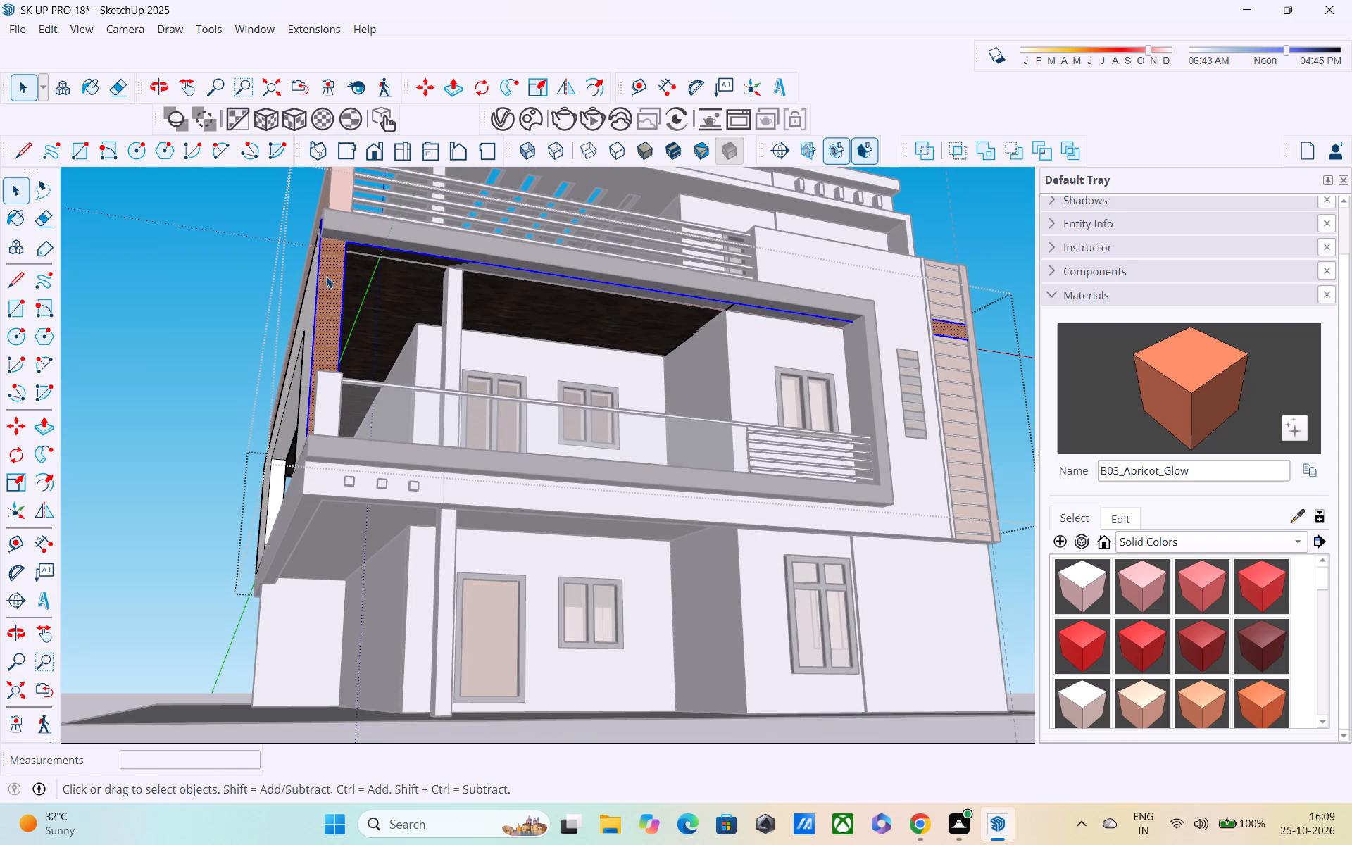
double_click(326, 276)
middle_click_drag(329, 280, 463, 353)
triple_click(381, 321)
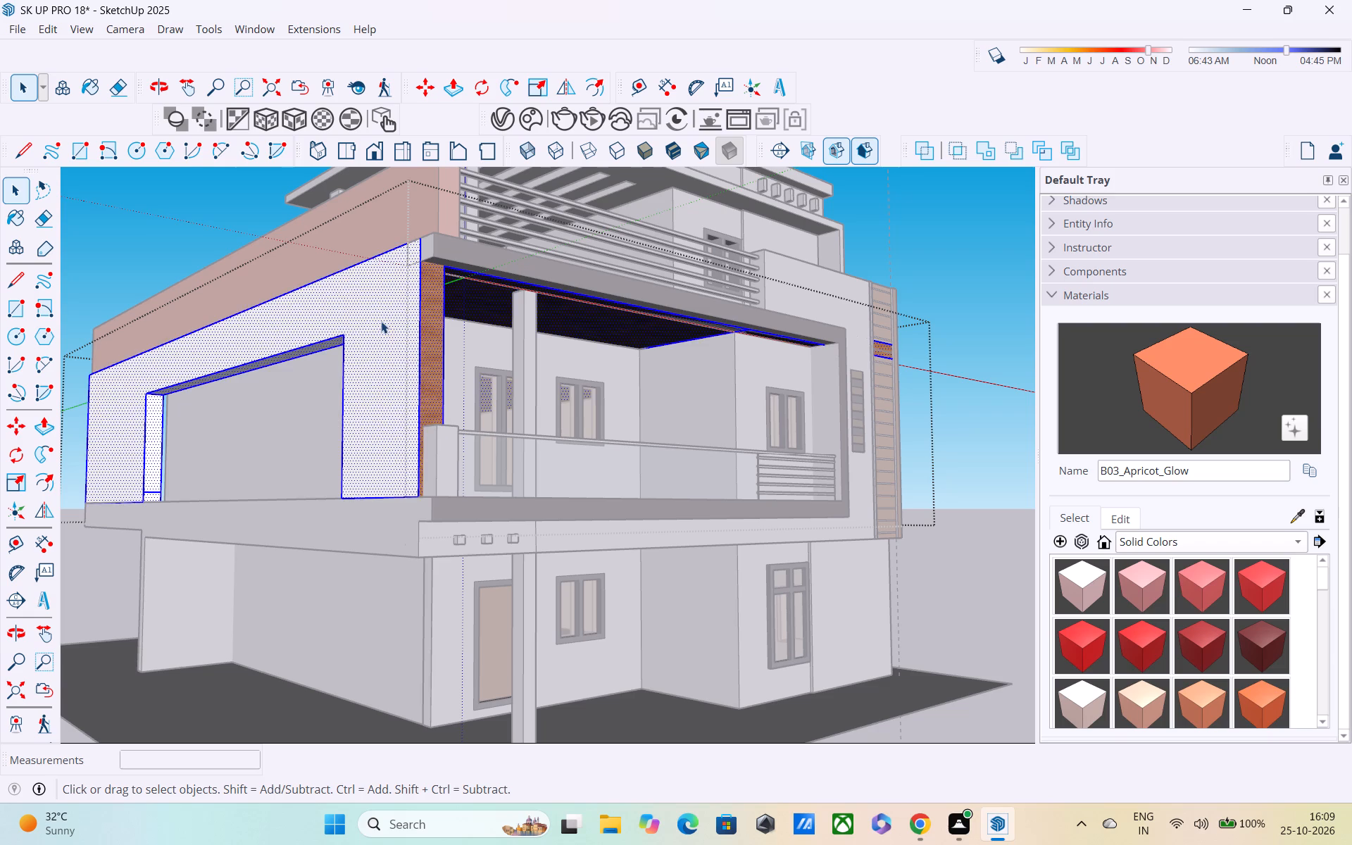
middle_click_drag(403, 323, 295, 265)
scroll(373, 273, "up", 3)
middle_click_drag(359, 241, 360, 238)
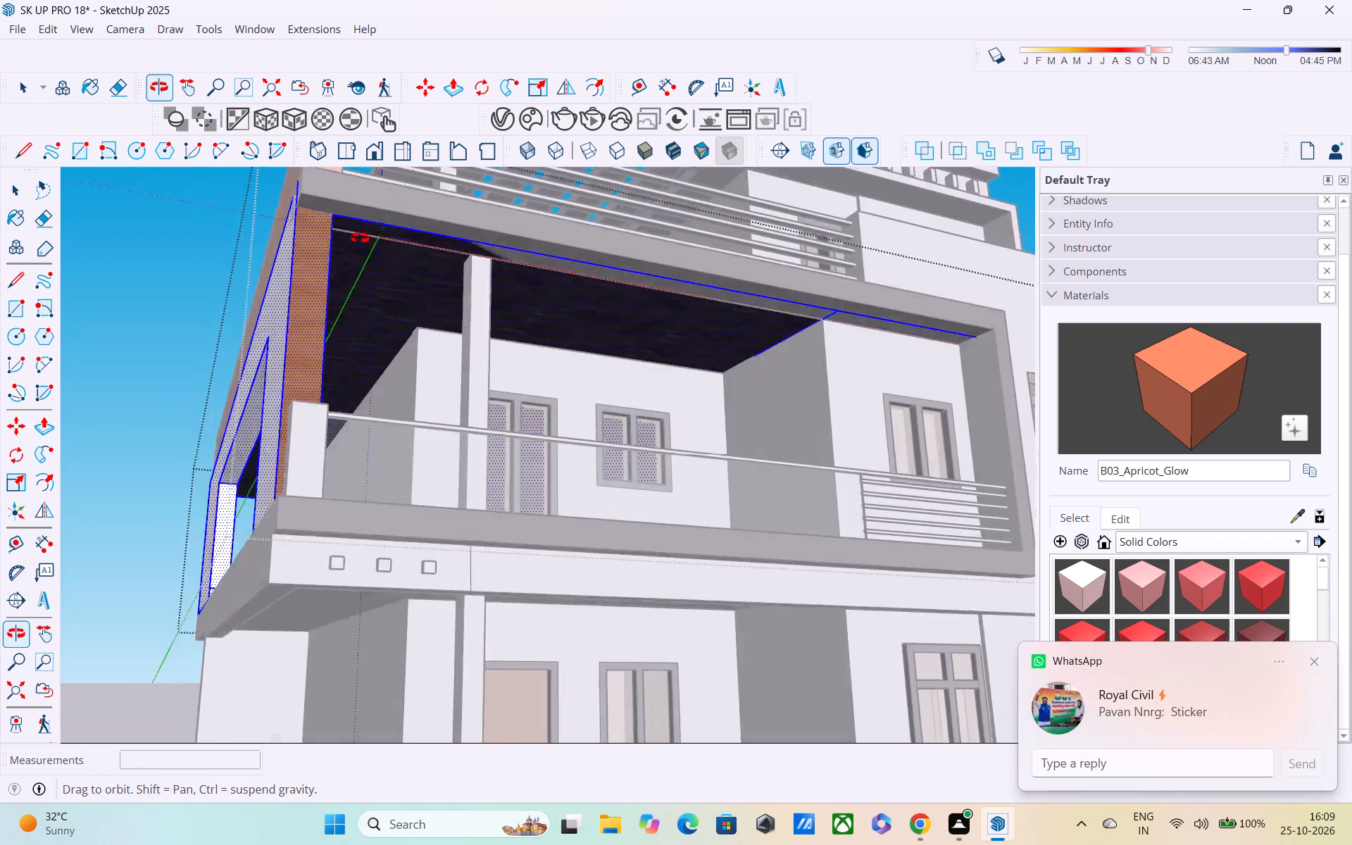
middle_click_drag(360, 238, 482, 351)
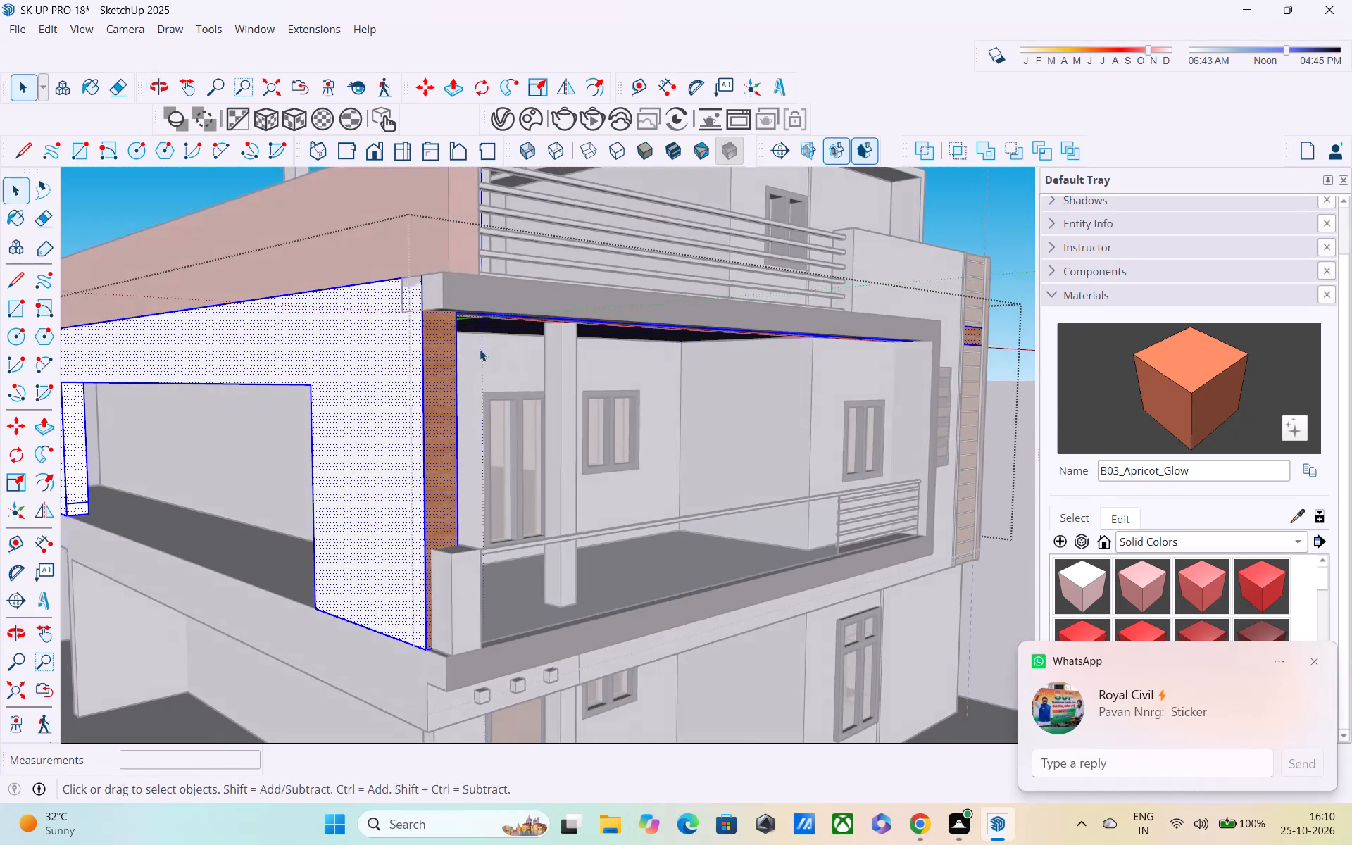
left_click(1165, 354)
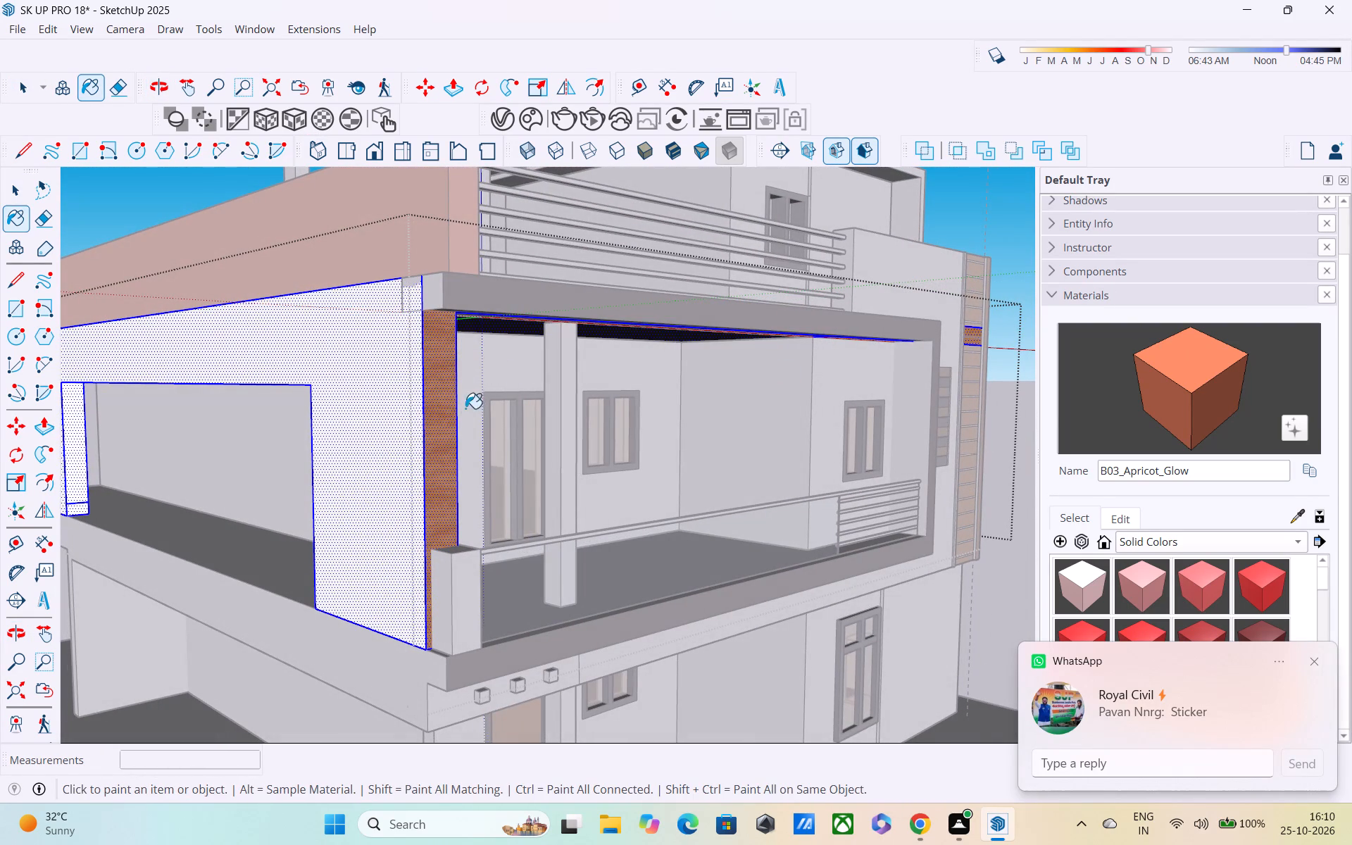
left_click(451, 423)
middle_click_drag(495, 427, 265, 386)
scroll(262, 386, "down", 5)
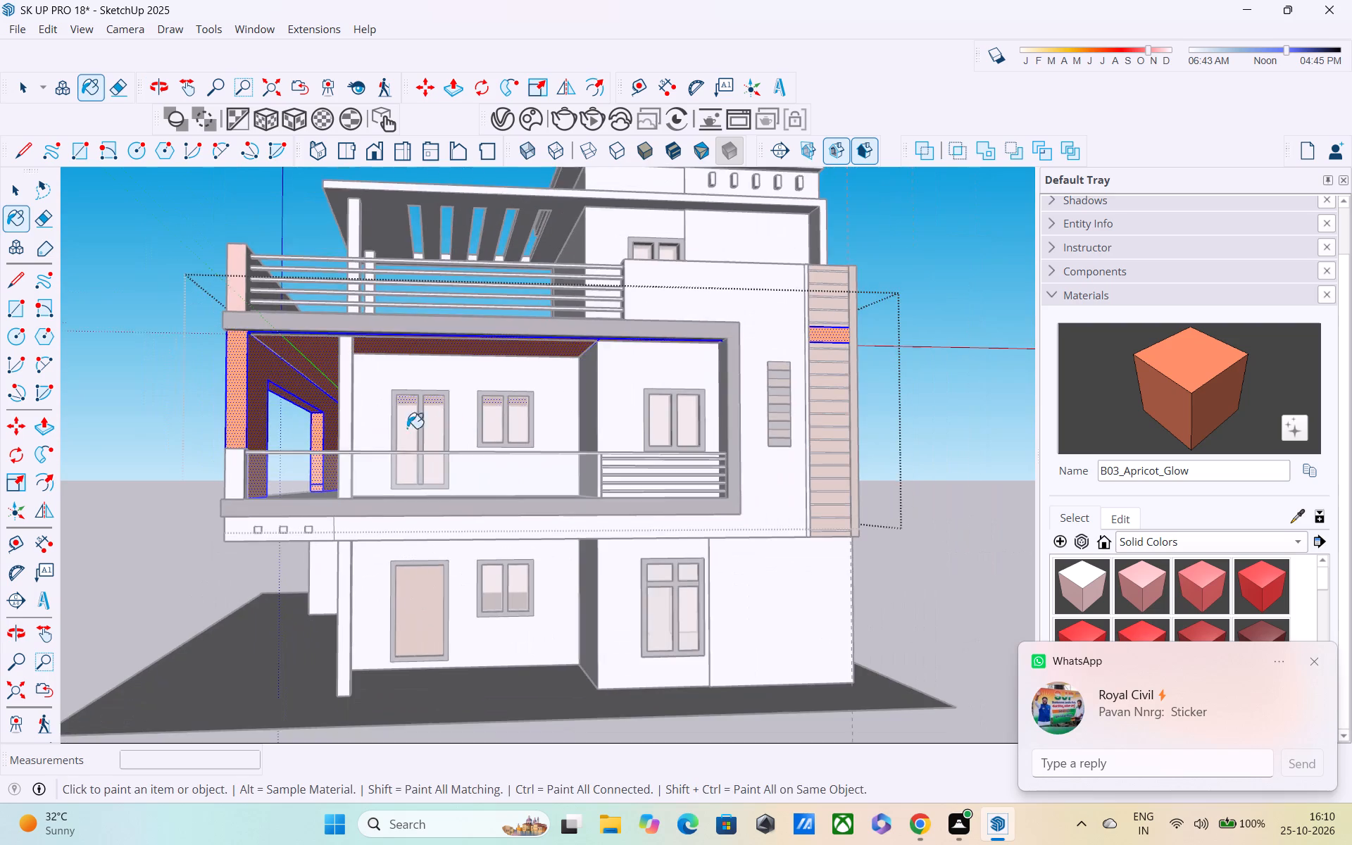
Close the side wall group and paint the short white post at the balcony's front corner with B03_Apricot_Glow.
middle_click_drag(459, 428, 396, 451)
scroll(245, 484, "up", 3)
left_click(222, 483)
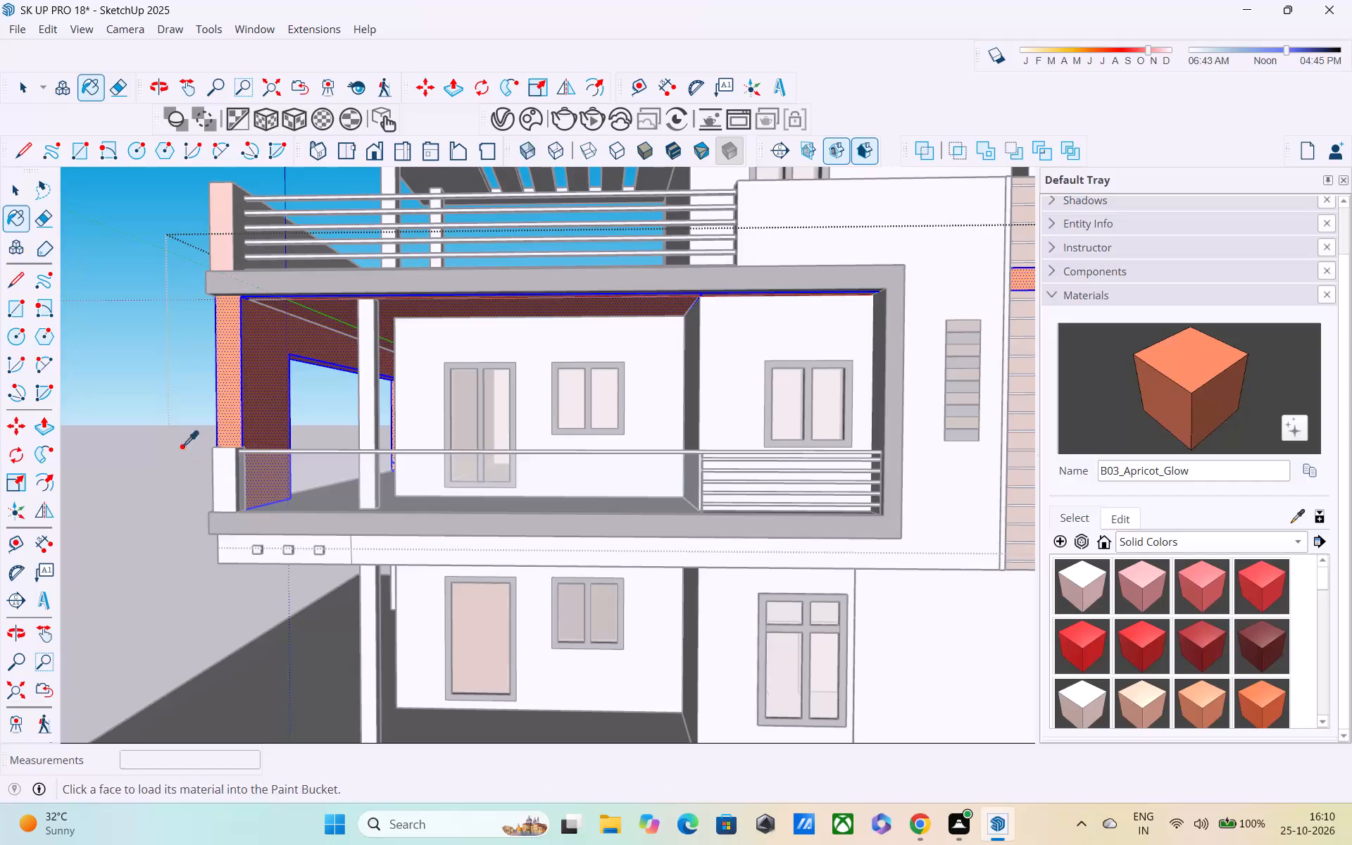
key("space")
left_click(161, 420)
middle_click_drag(296, 453, 370, 467)
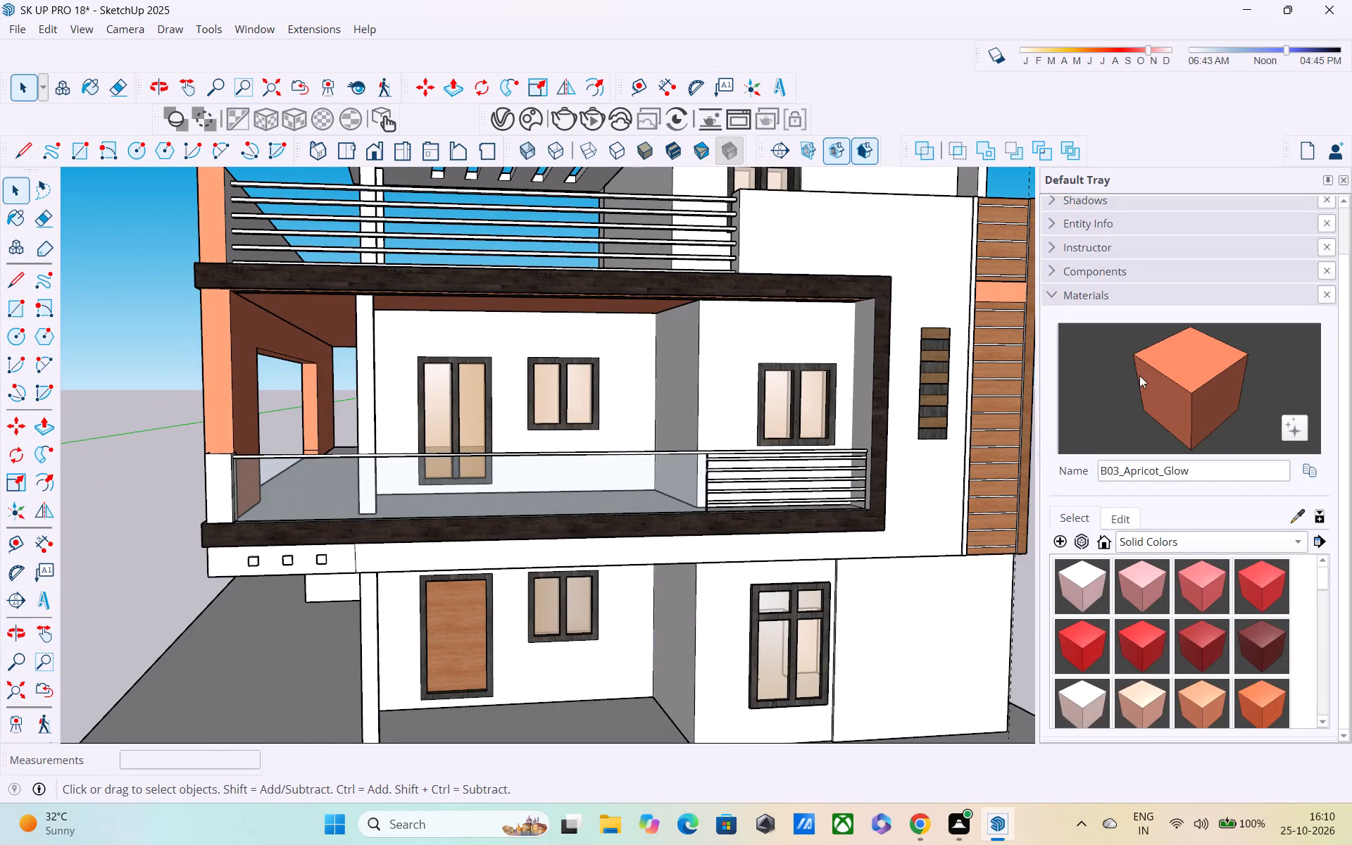
left_click(1153, 373)
left_click(213, 492)
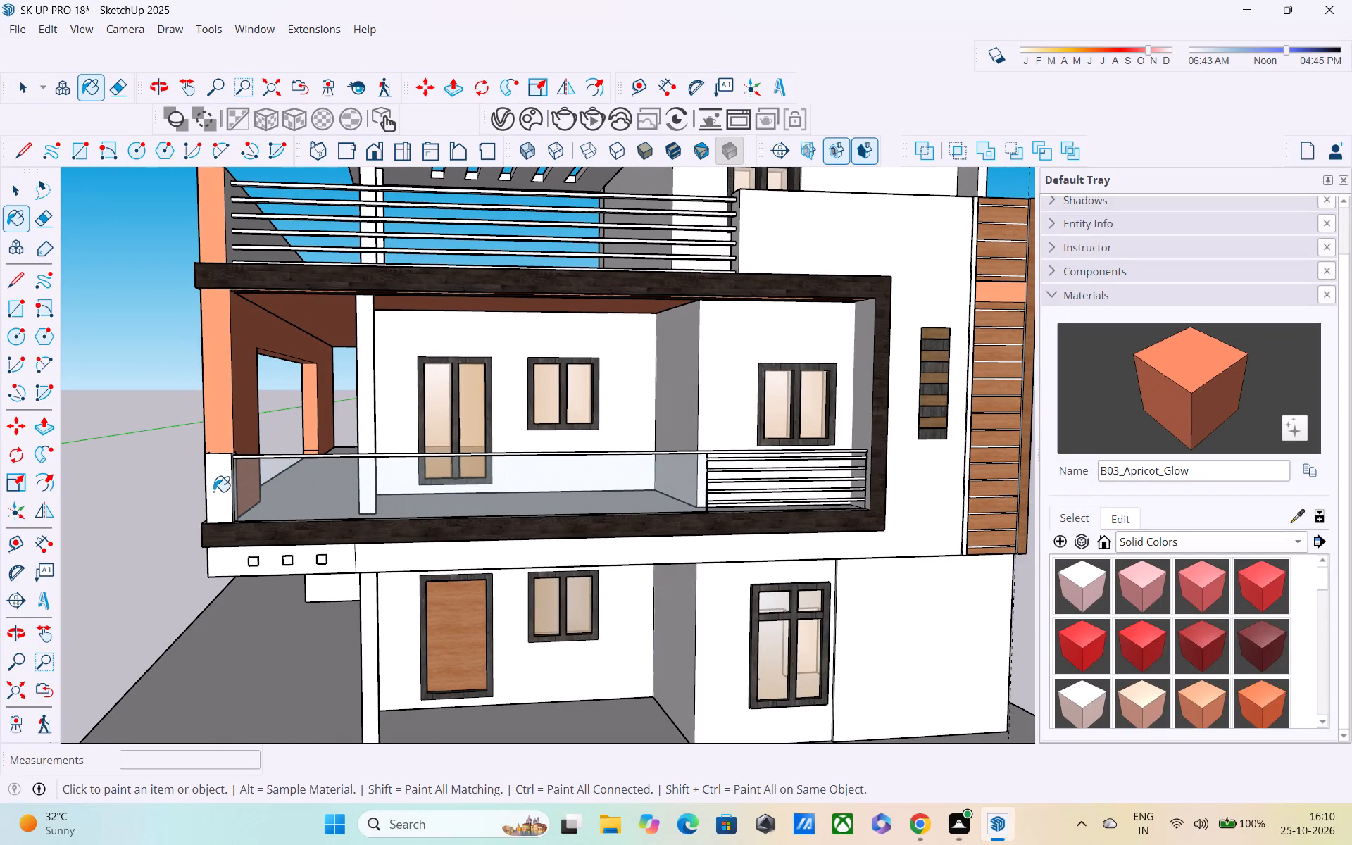
middle_click_drag(253, 502, 269, 477)
scroll(265, 476, "down", 3)
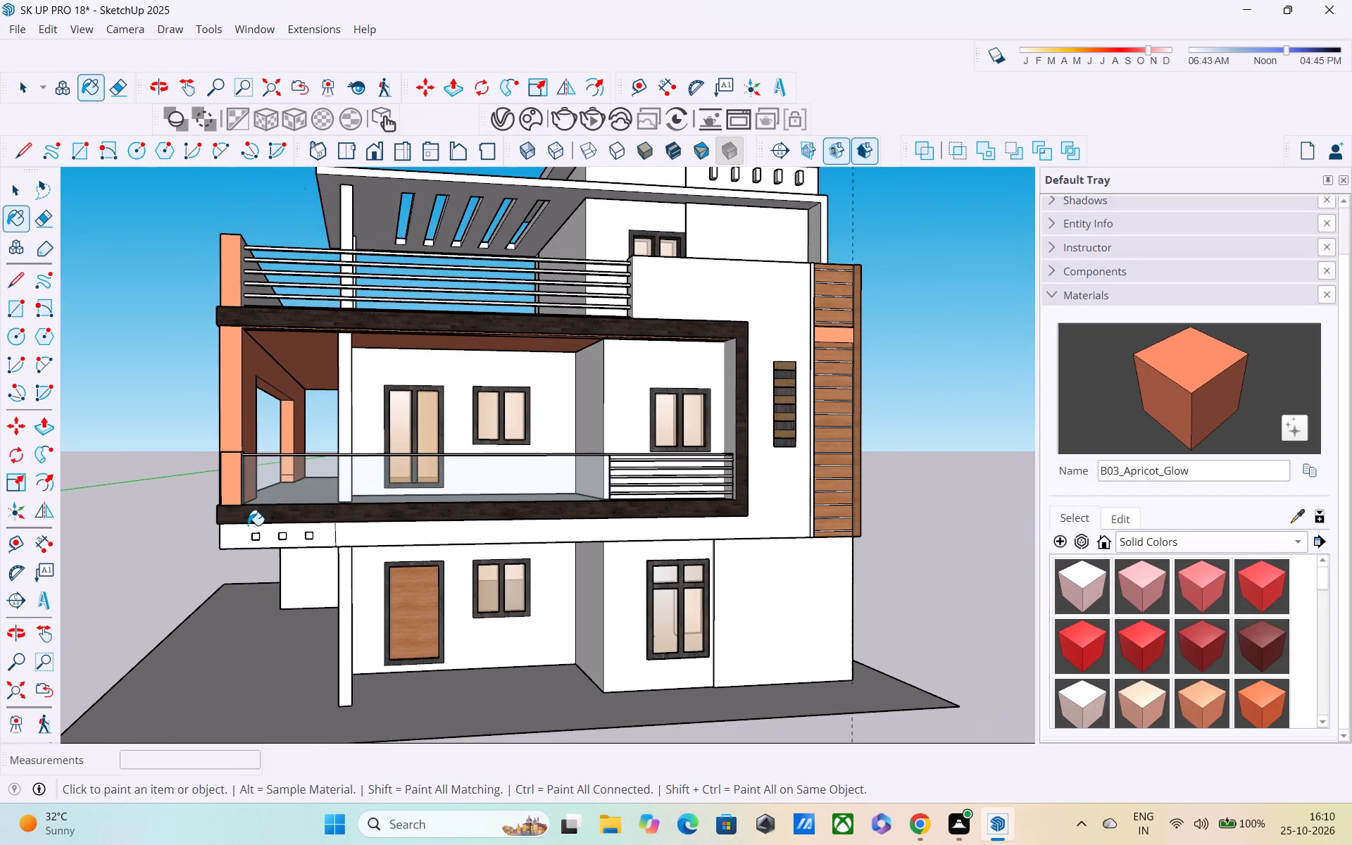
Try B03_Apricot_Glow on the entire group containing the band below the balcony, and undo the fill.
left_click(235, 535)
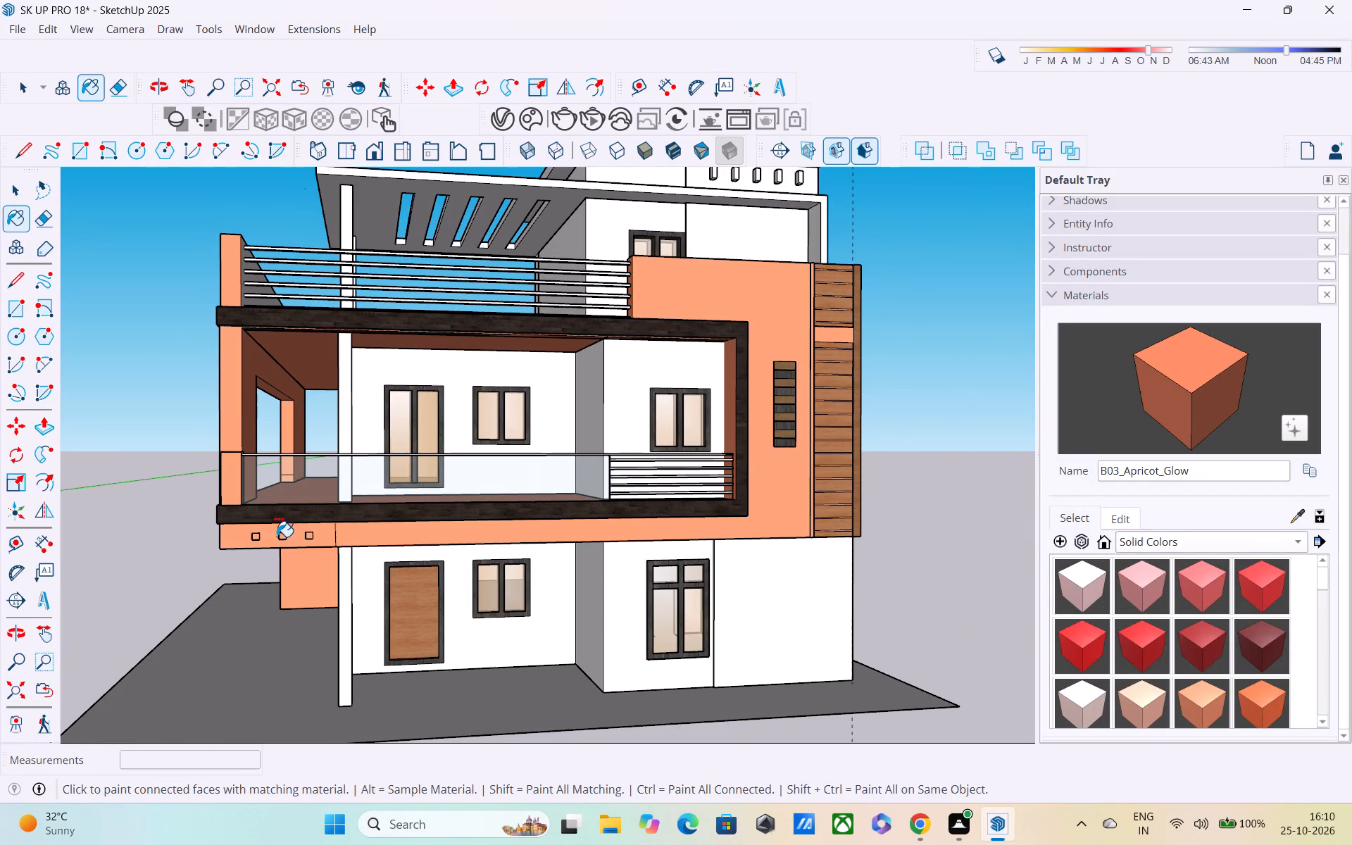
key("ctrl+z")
Open the group below the balcony and paint only the band face with the three small squares with B03_Apricot_Glow.
key("space")
double_click(313, 531)
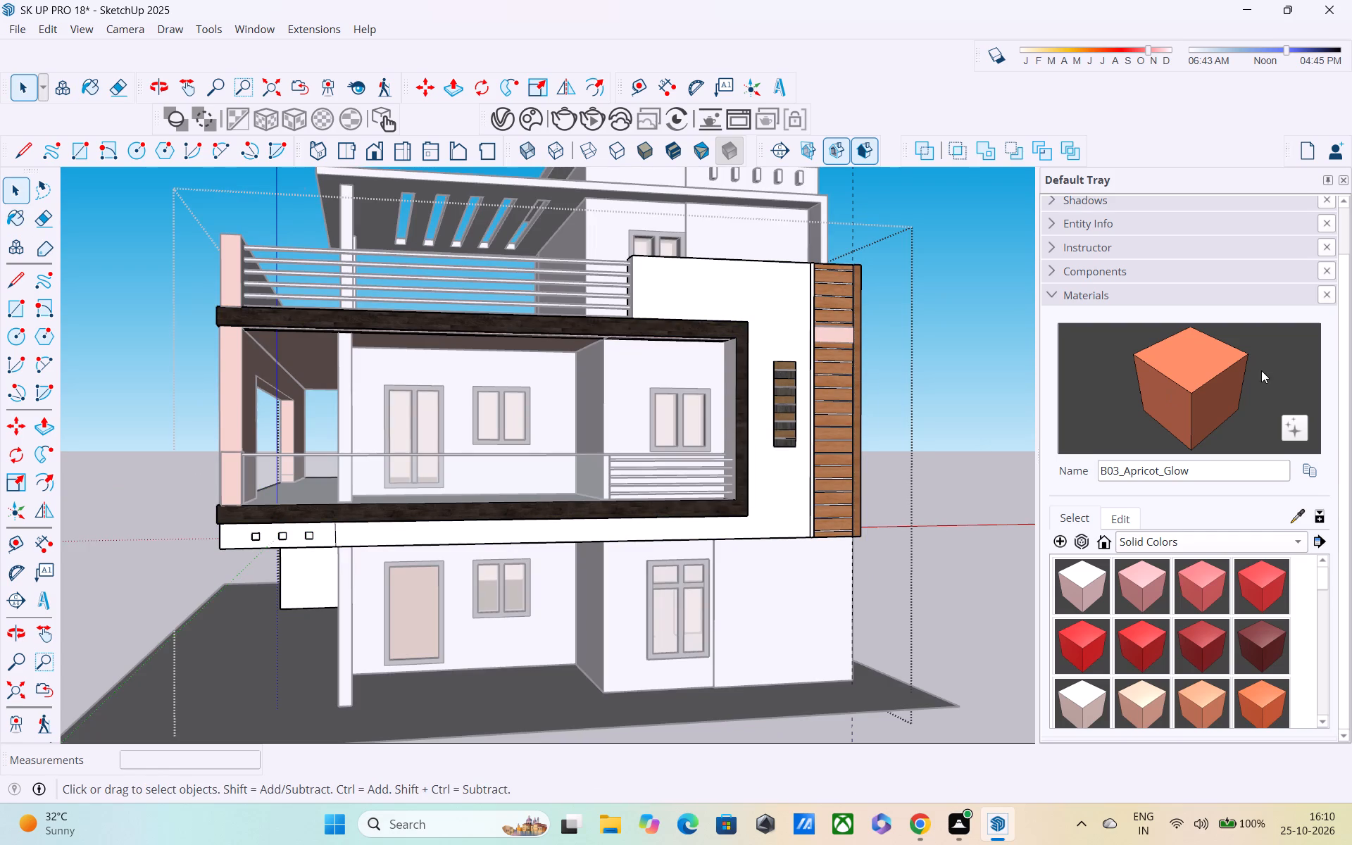
left_click(1162, 371)
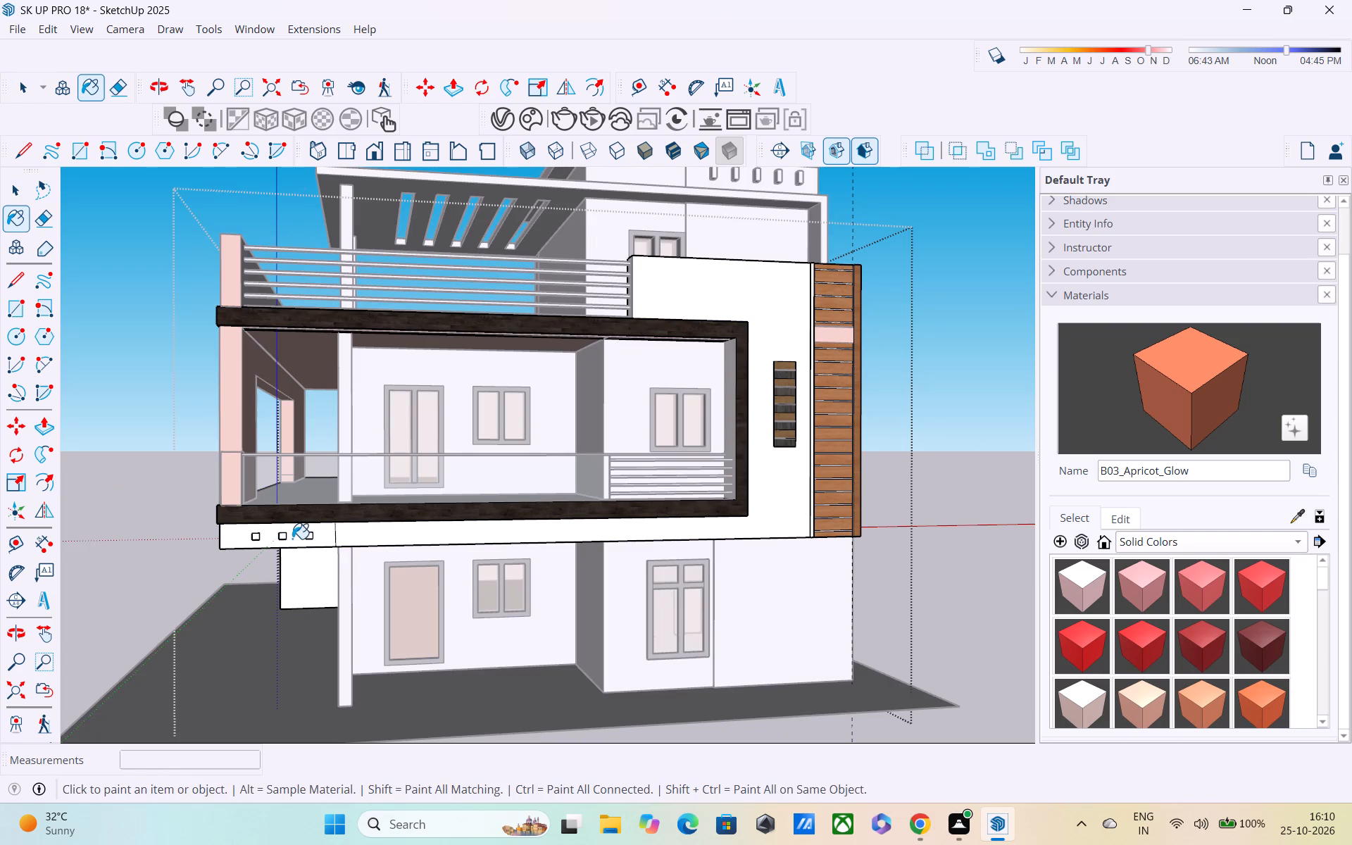
left_click(292, 539)
middle_click_drag(303, 551, 370, 521)
scroll(370, 521, "down", 4)
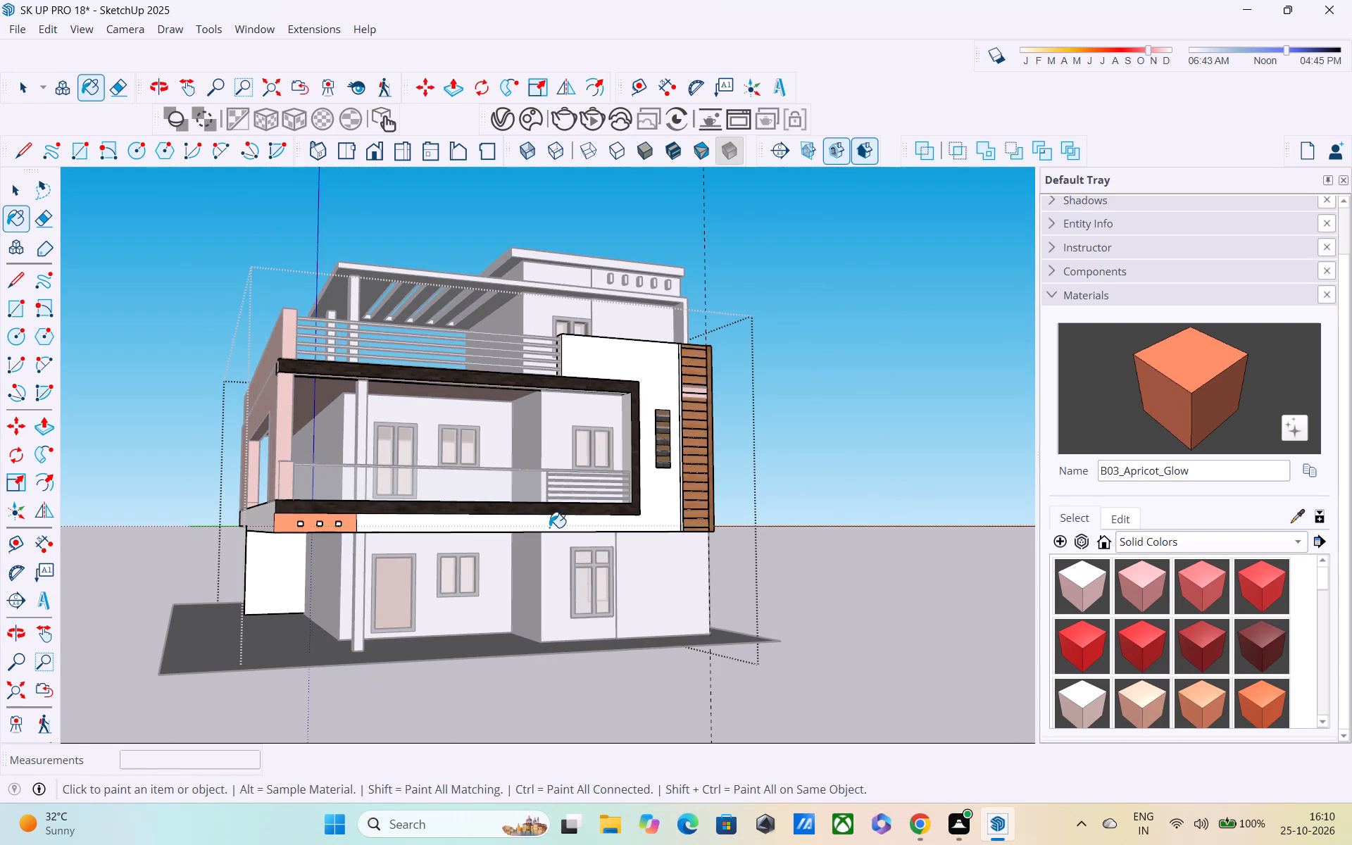
Close the group containing the painted band and review the house's front elevation and side wall.
scroll(461, 564, "down", 2)
key("space")
left_click(785, 362)
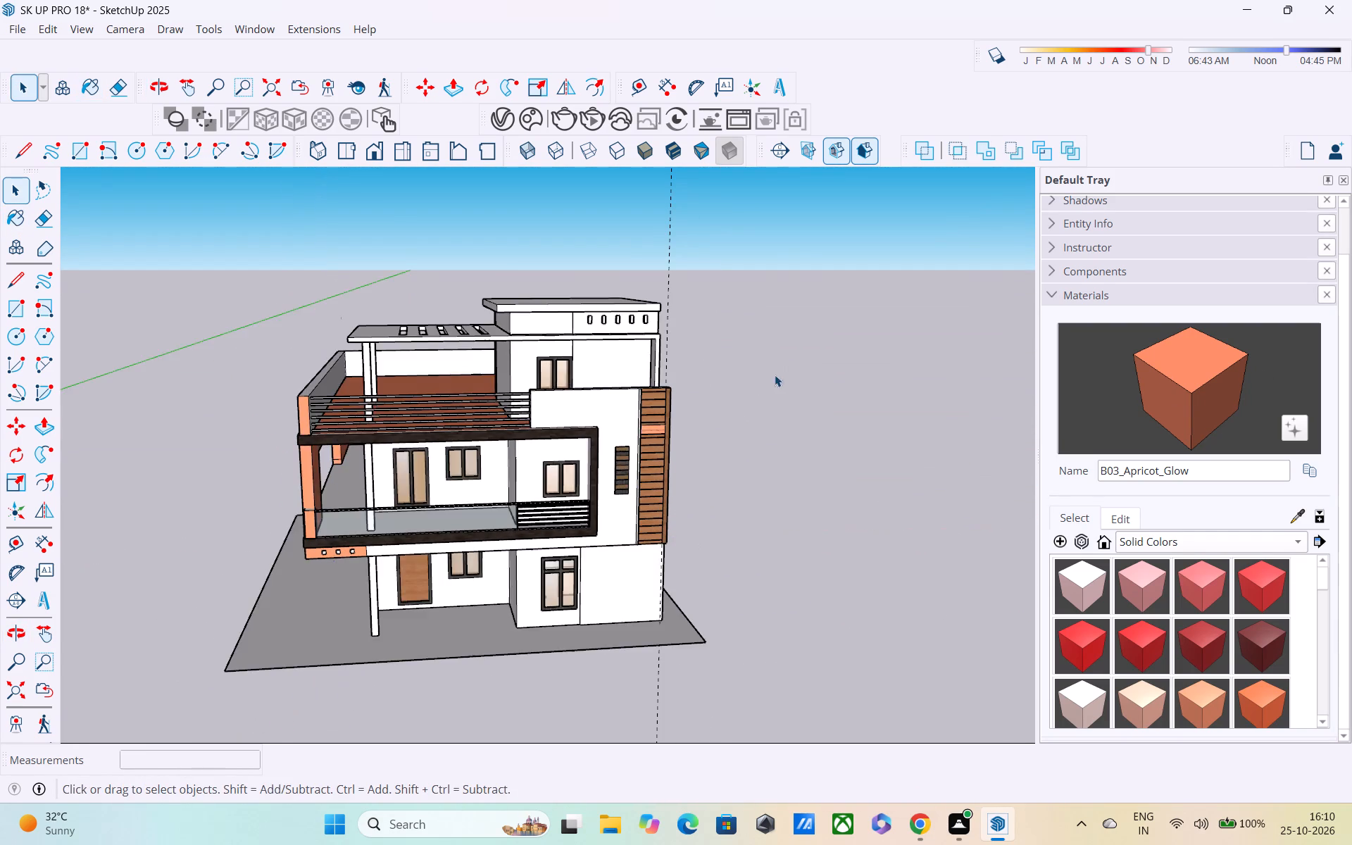
middle_click_drag(702, 426, 613, 337)
scroll(582, 390, "up", 5)
middle_click_drag(582, 391, 459, 400)
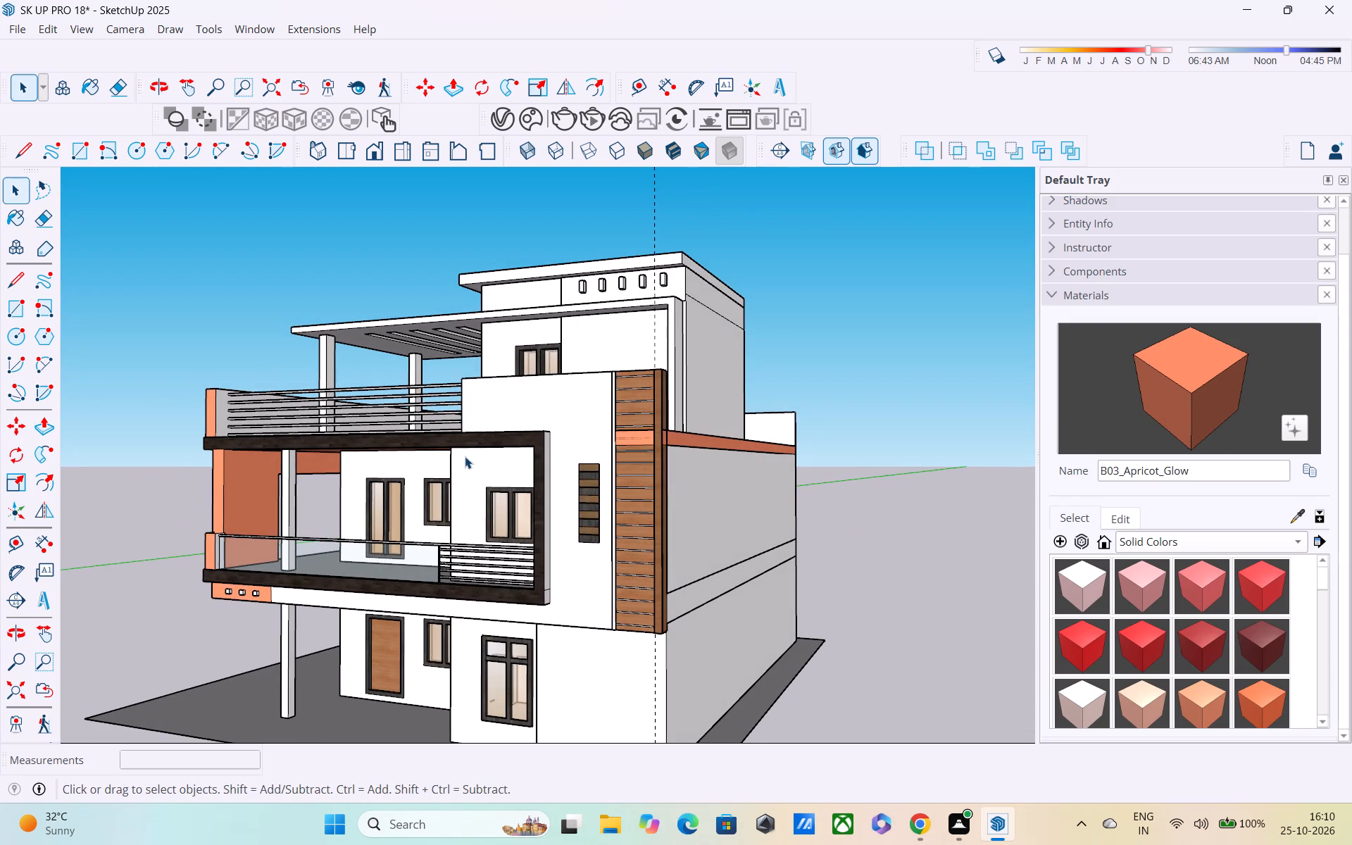
scroll(465, 456, "down", 2)
middle_click_drag(464, 461, 484, 544, "shift")
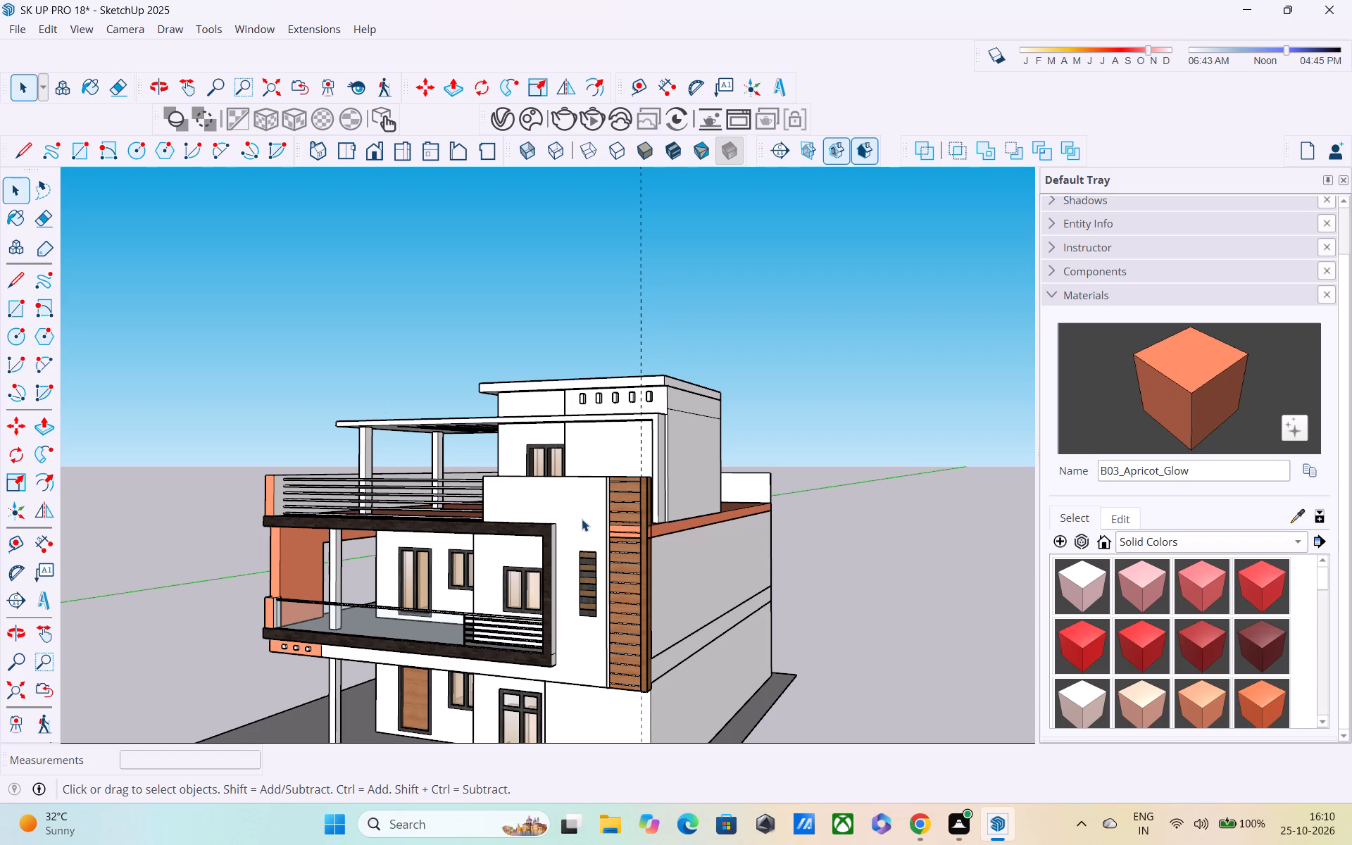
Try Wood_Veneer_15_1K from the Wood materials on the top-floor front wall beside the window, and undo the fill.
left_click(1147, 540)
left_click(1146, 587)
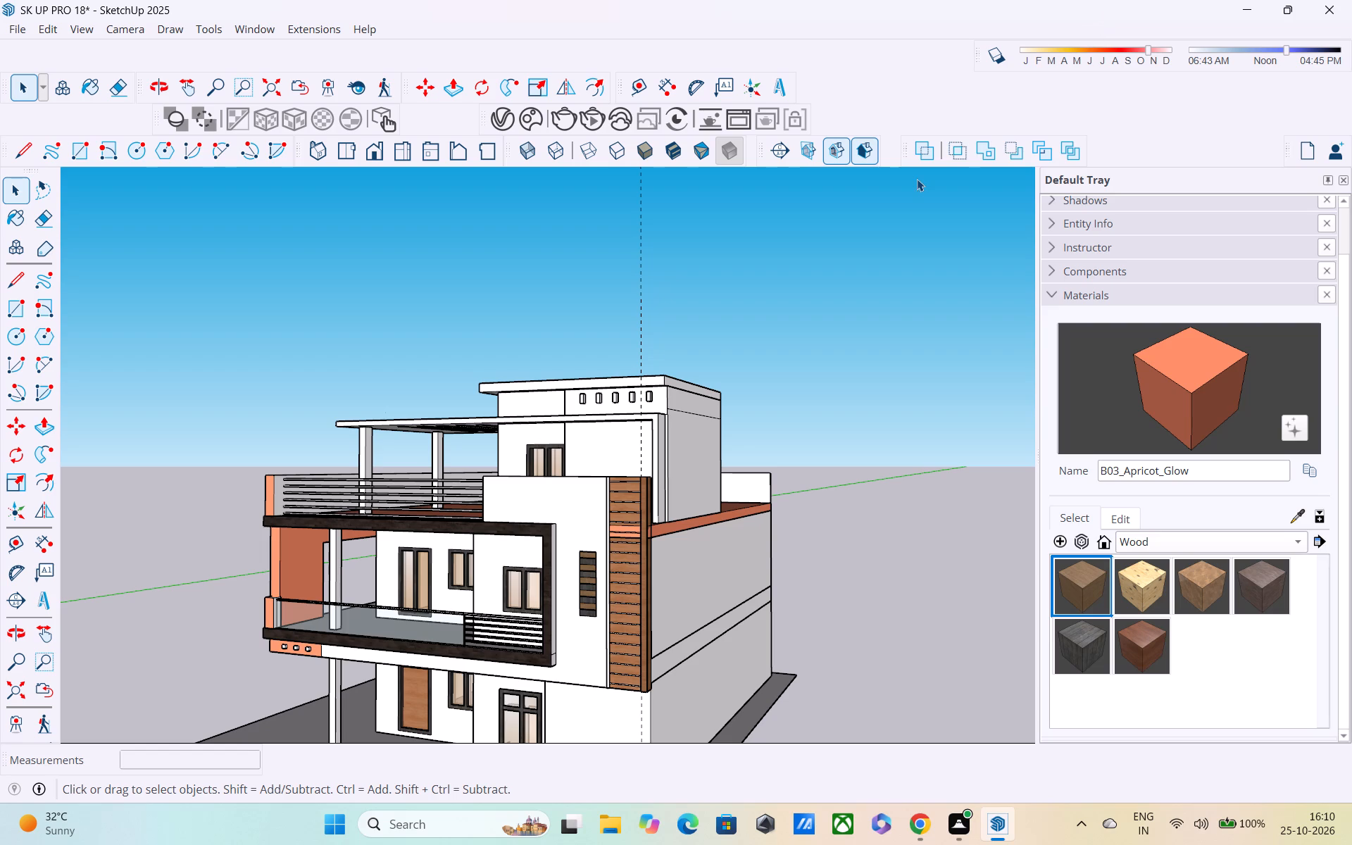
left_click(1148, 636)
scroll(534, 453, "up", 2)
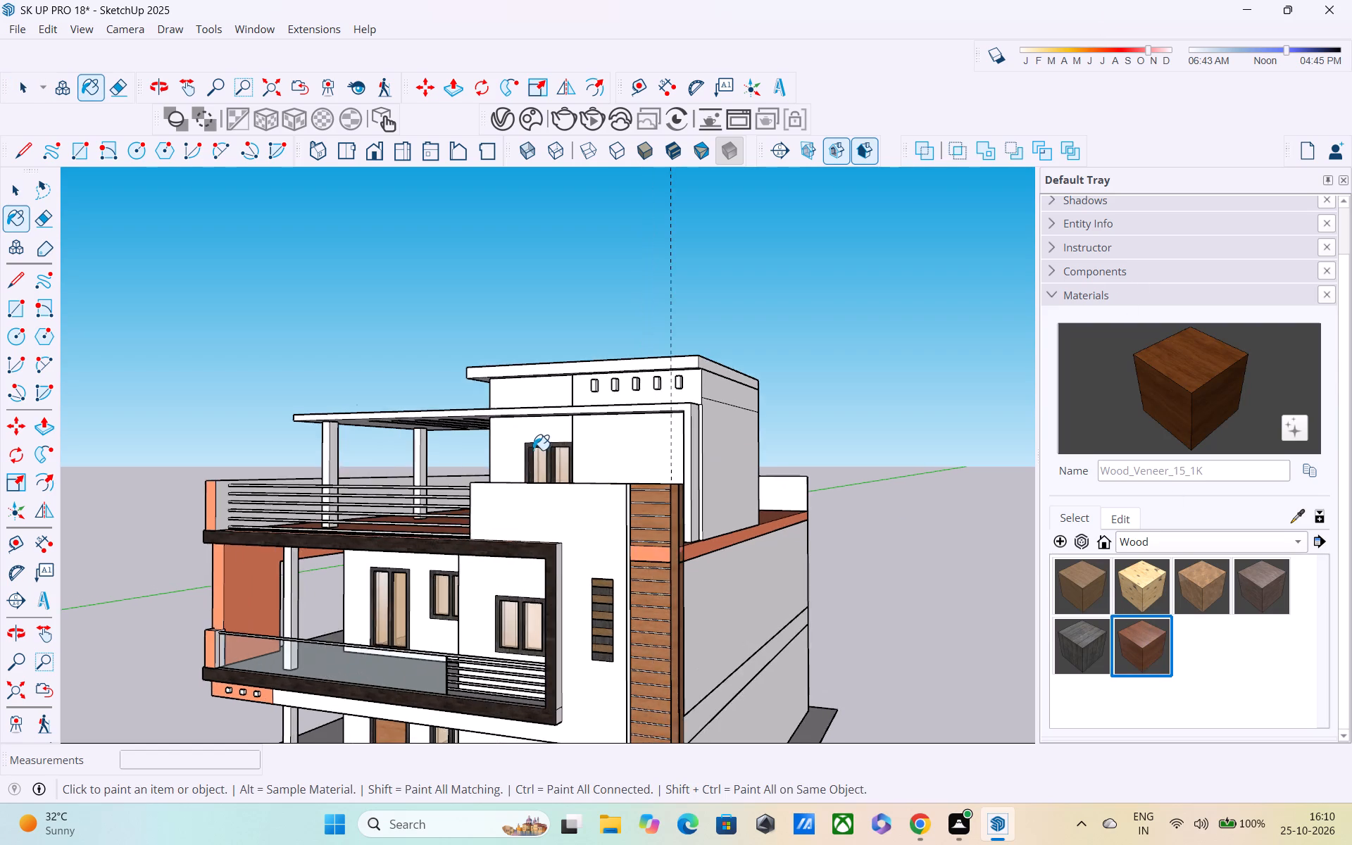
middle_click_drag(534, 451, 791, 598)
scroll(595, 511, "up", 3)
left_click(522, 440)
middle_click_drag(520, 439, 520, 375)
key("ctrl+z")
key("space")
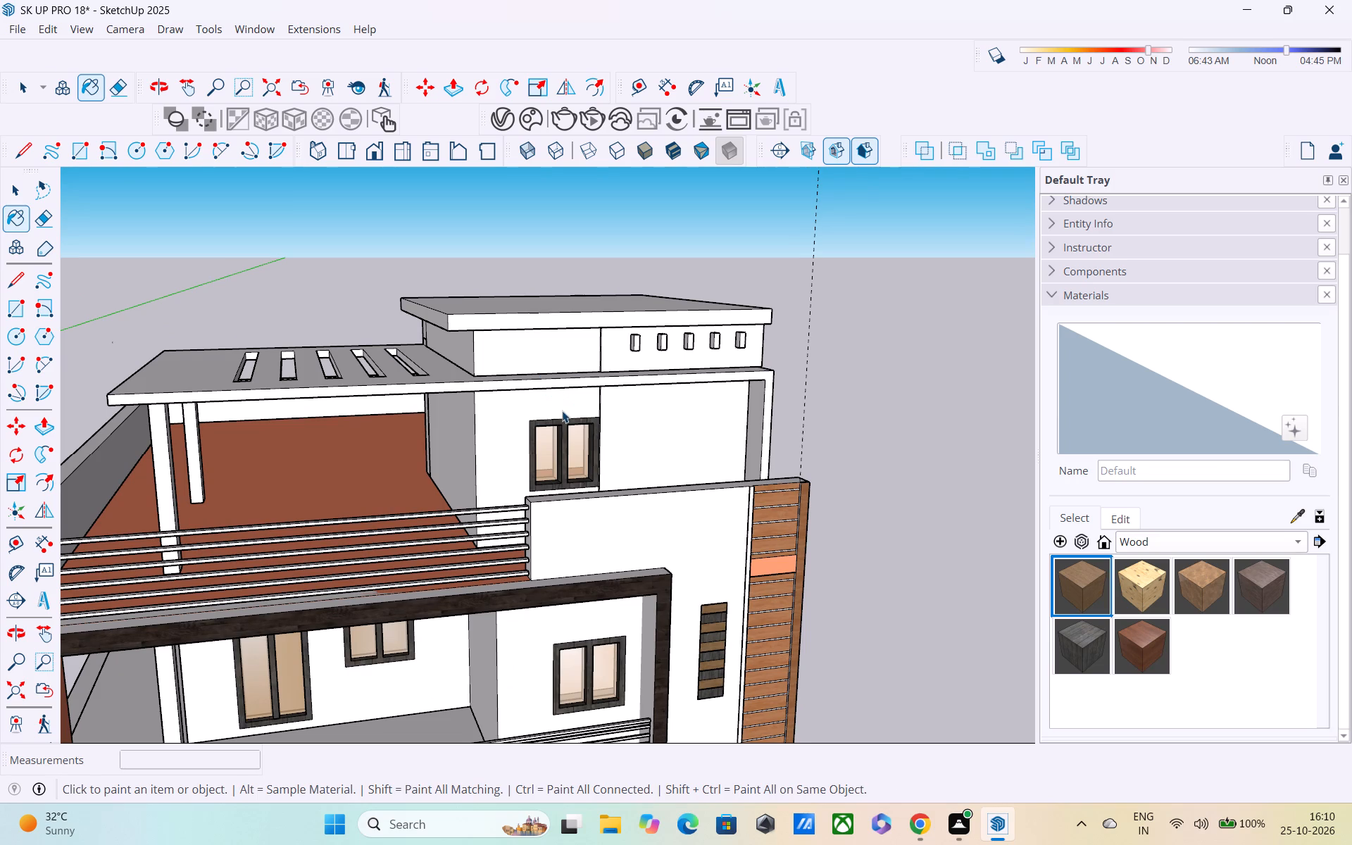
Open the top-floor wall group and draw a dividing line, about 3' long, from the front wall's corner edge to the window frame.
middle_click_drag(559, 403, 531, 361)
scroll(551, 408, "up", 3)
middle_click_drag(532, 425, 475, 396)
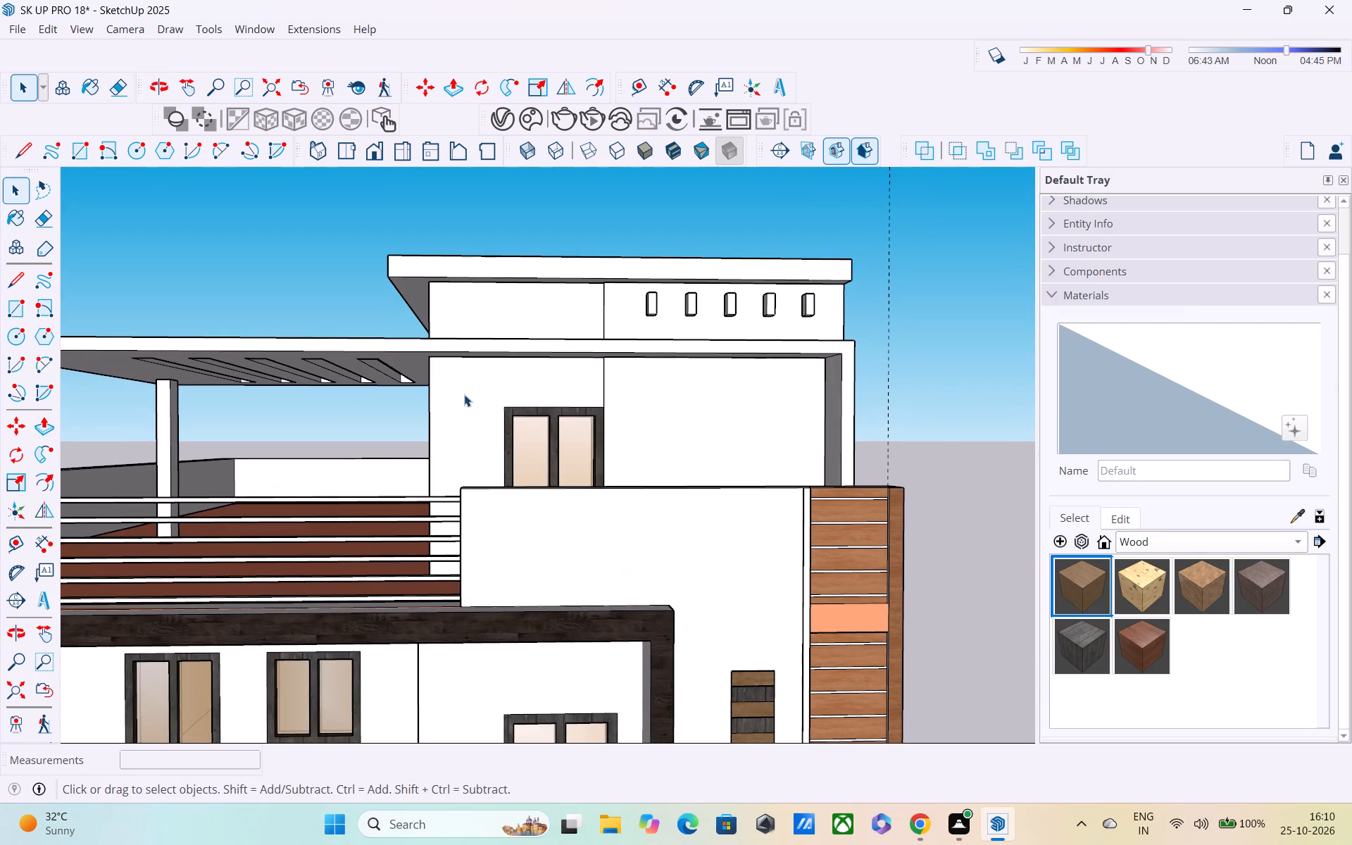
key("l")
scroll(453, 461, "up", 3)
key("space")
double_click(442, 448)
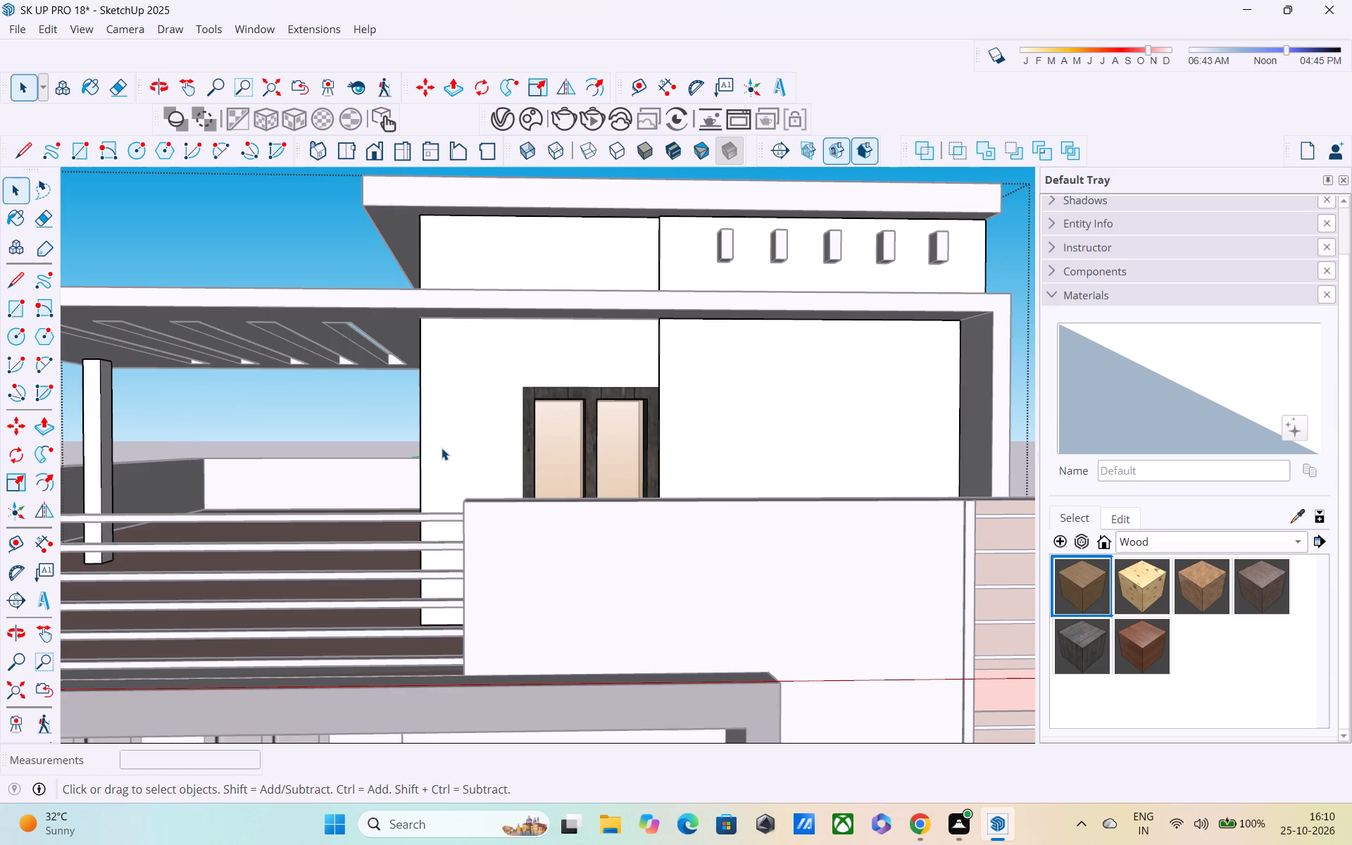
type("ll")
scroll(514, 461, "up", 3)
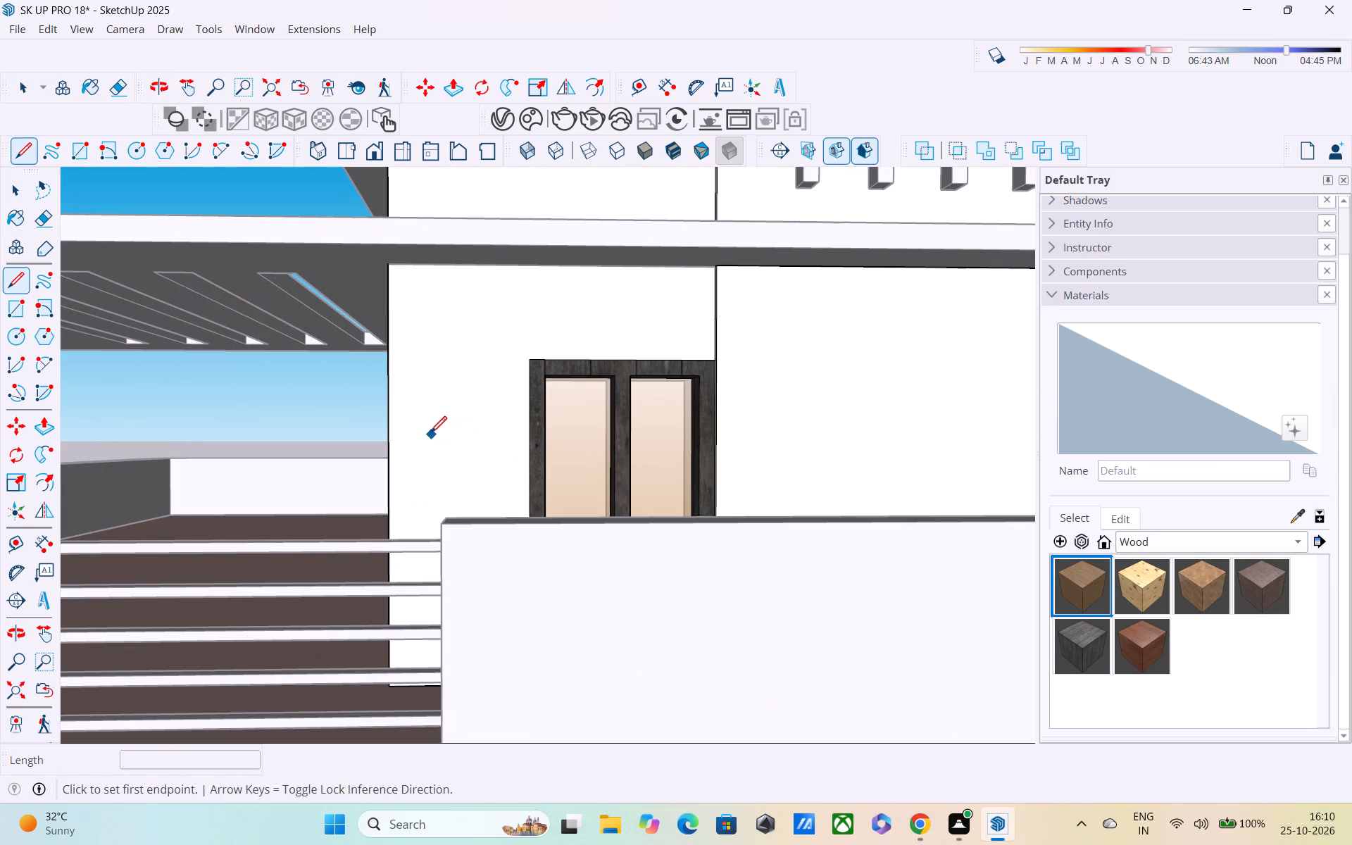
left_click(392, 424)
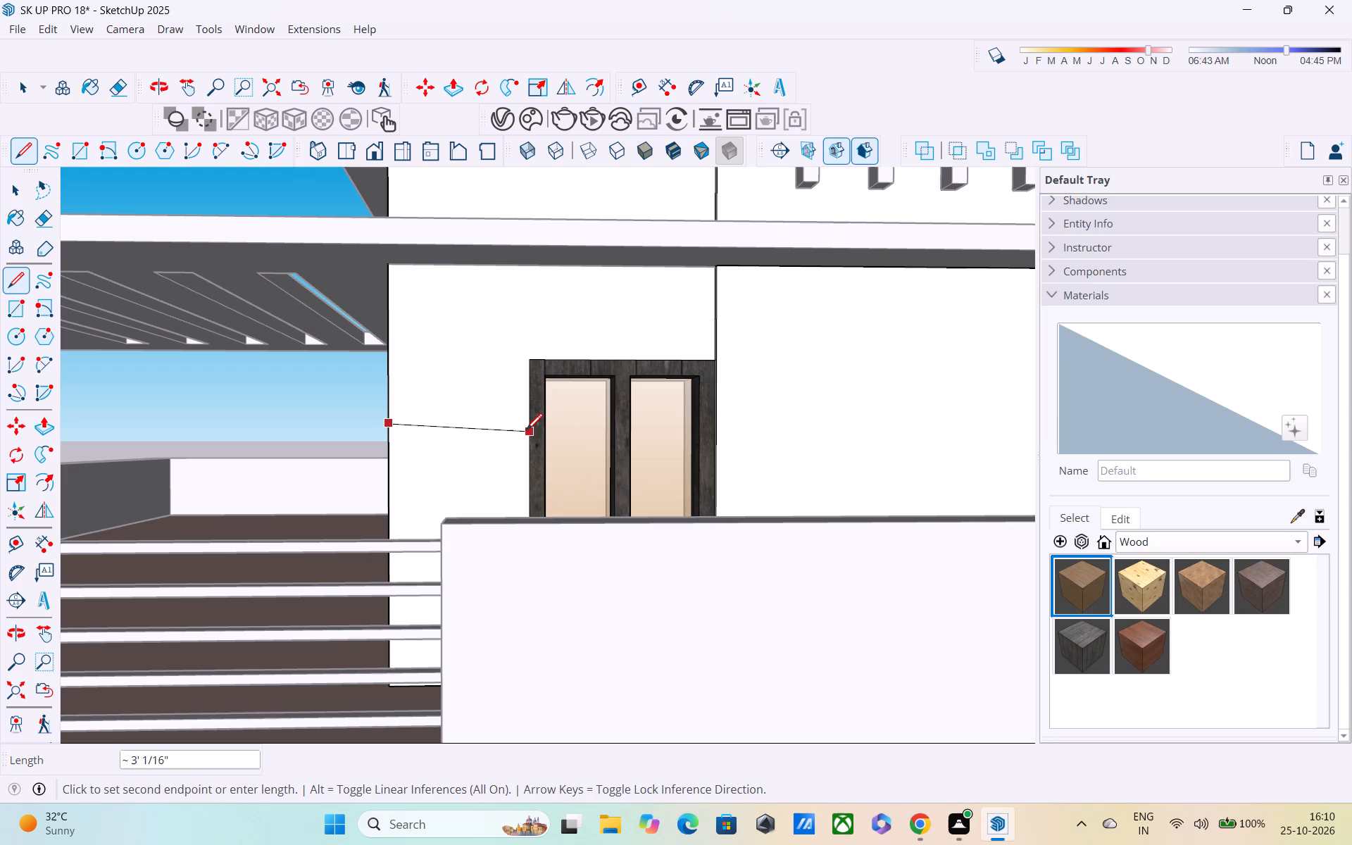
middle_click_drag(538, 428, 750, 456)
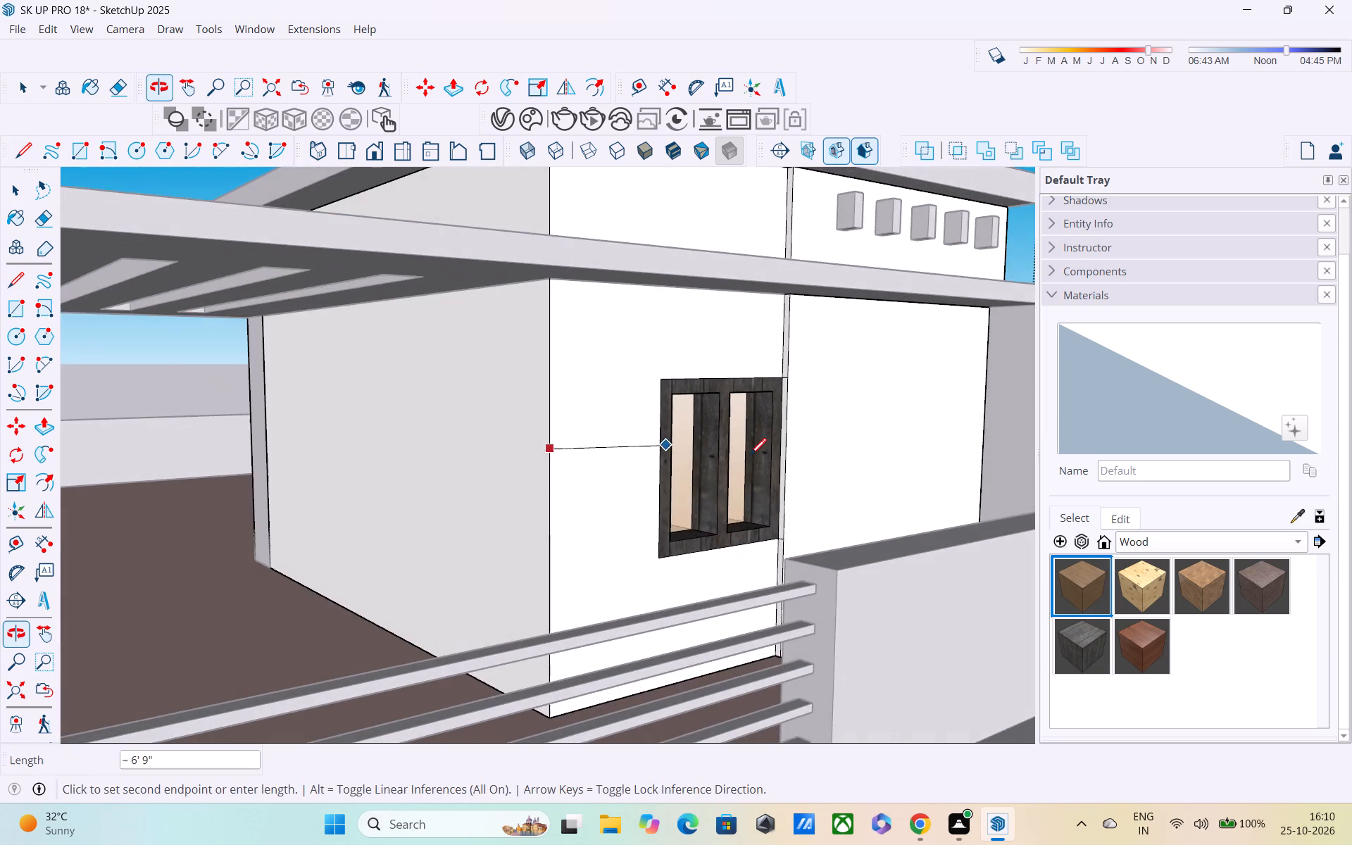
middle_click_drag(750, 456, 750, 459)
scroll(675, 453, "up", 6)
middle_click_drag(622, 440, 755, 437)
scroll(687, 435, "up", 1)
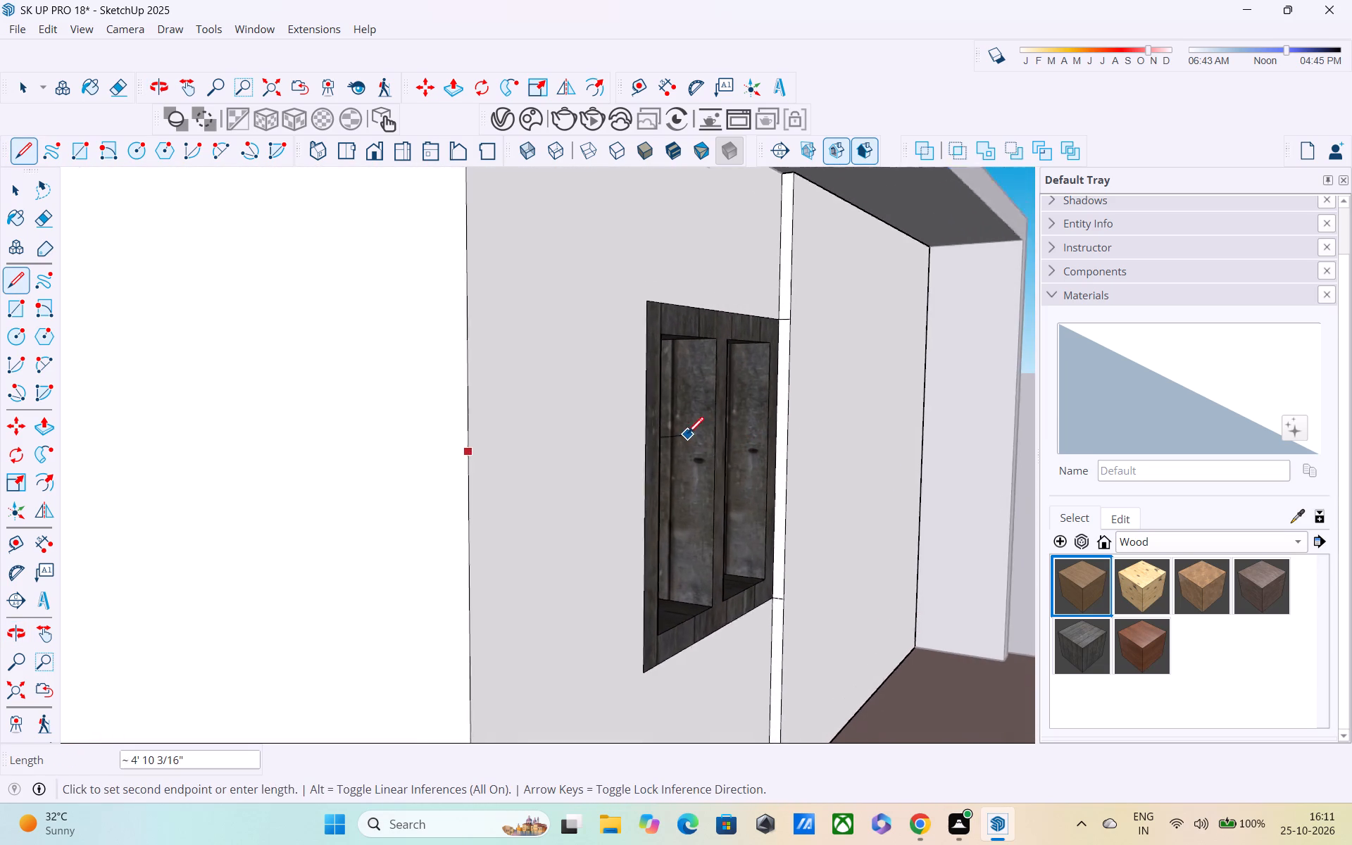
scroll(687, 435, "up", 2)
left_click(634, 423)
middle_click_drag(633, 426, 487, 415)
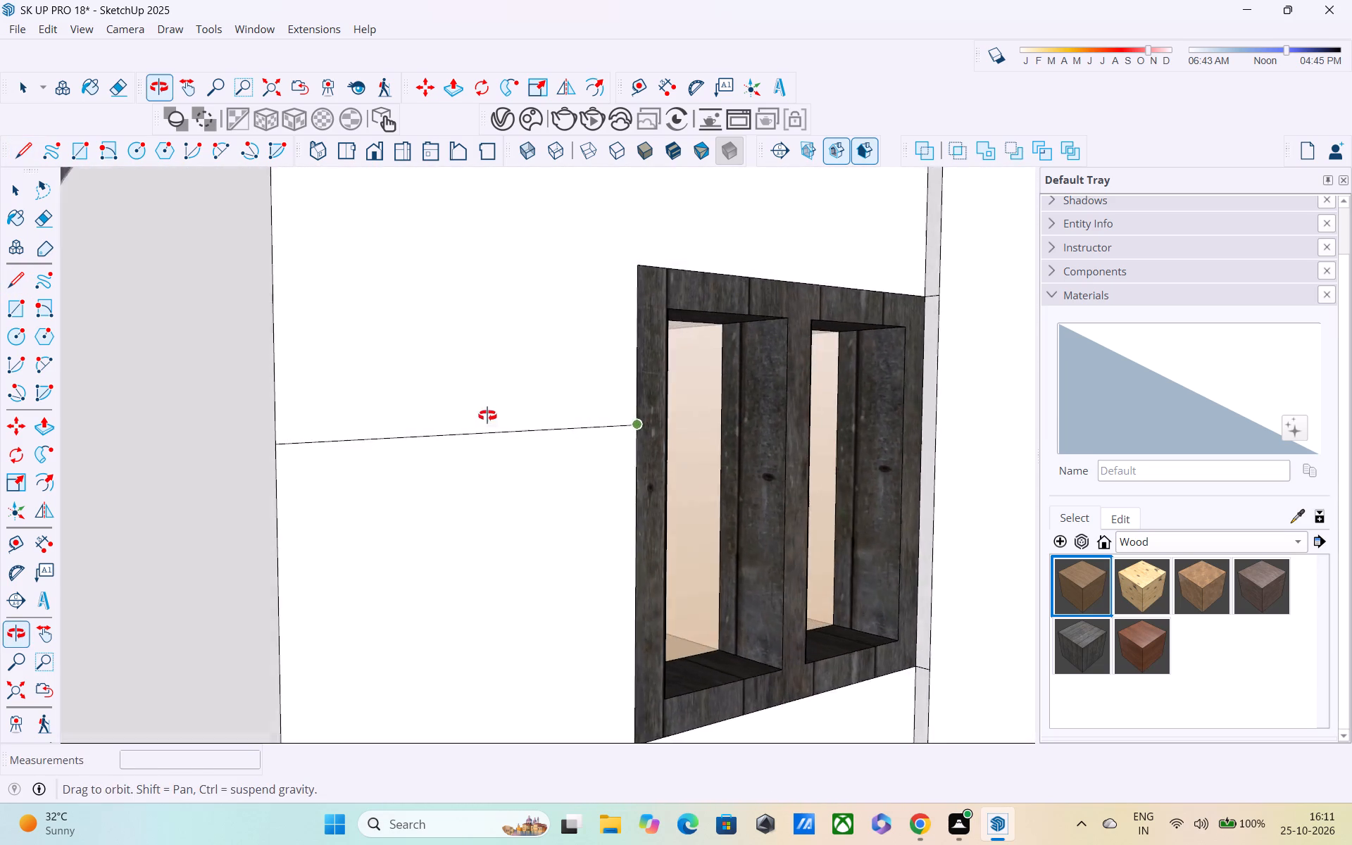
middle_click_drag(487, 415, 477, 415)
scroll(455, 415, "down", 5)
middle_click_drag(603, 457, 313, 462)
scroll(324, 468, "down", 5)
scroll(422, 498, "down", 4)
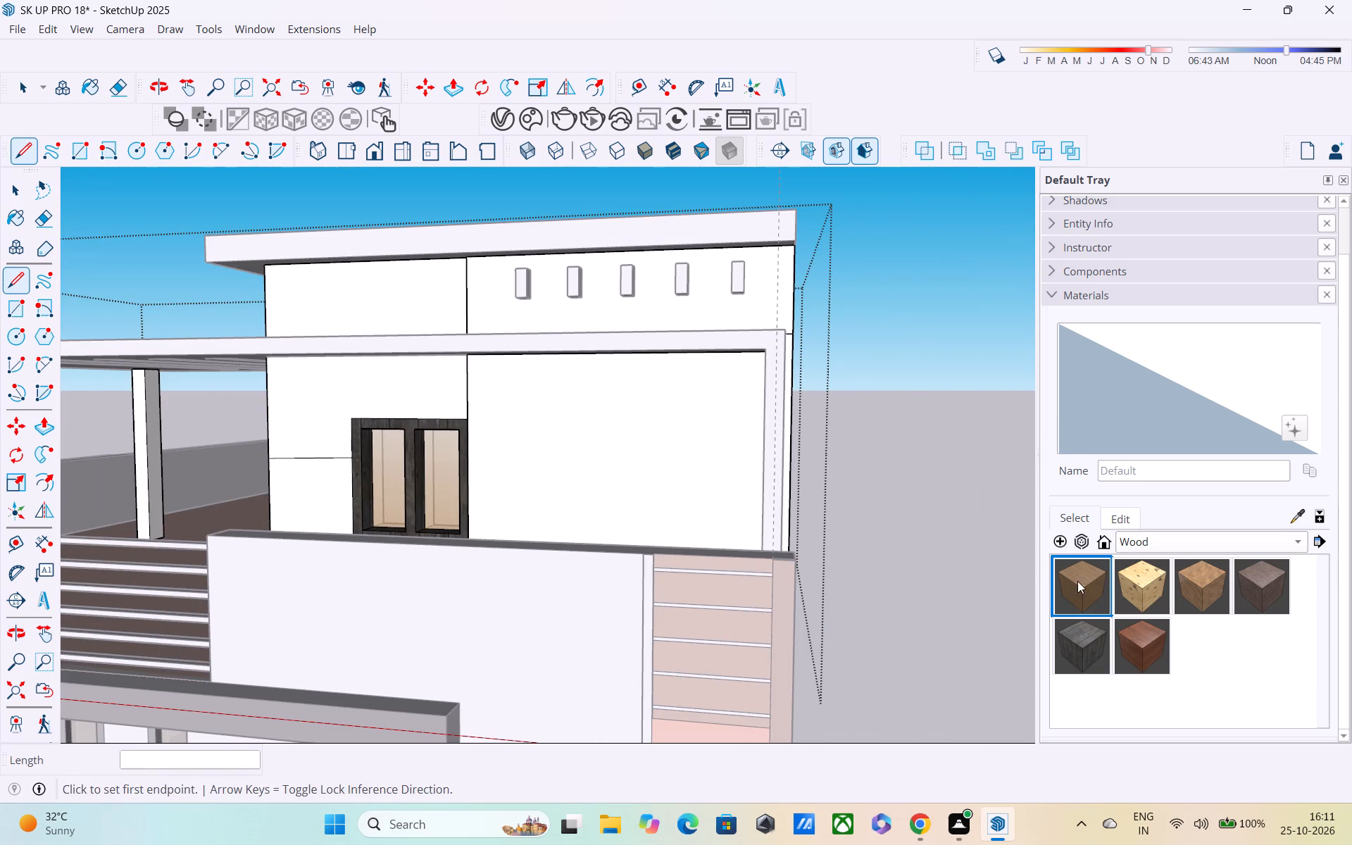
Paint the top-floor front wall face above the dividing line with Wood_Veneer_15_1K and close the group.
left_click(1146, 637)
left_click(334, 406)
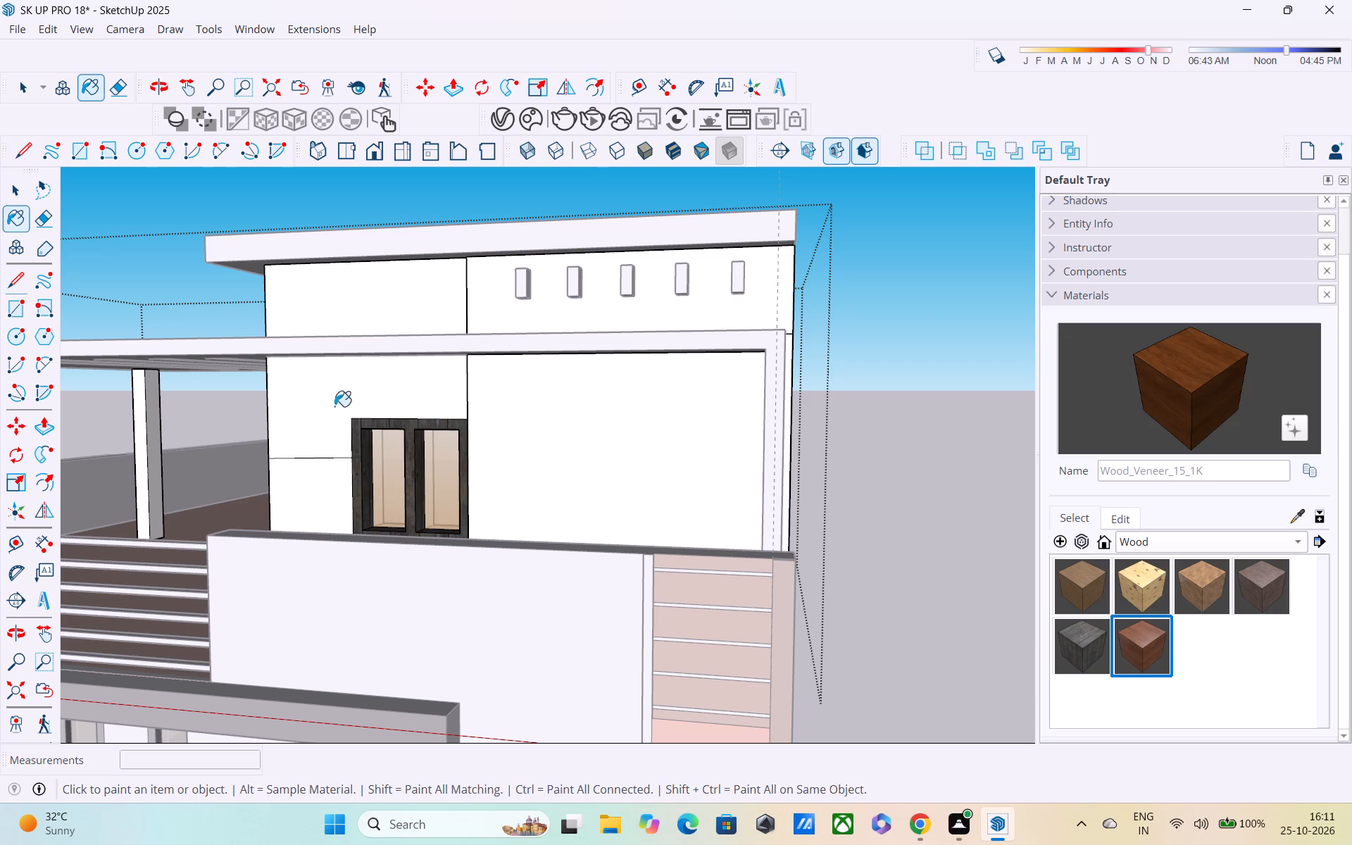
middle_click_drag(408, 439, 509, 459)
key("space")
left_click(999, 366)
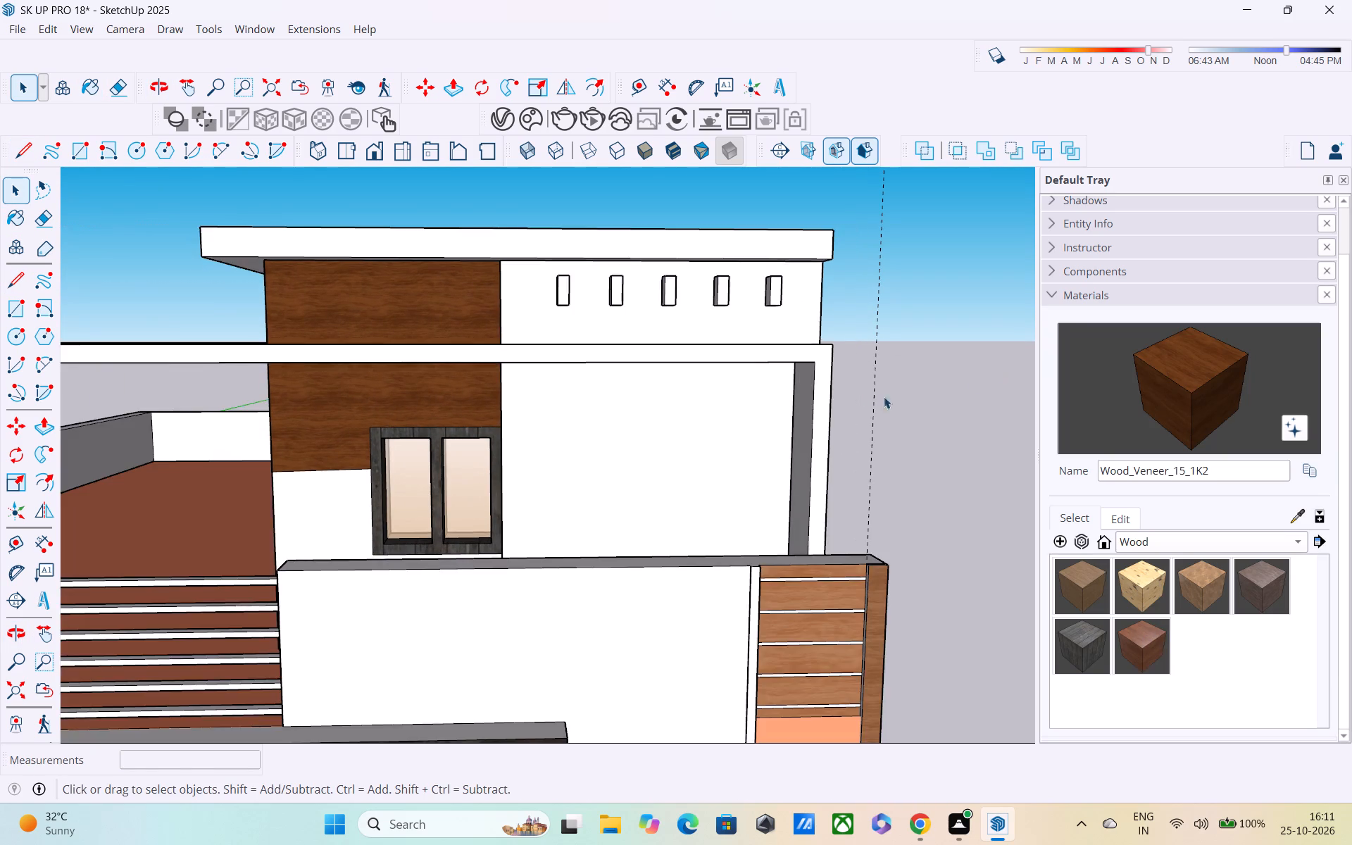
Examine the veneered top-floor wall, the terrace parapet and the balcony ceiling from several angles.
scroll(692, 436, "down", 6)
middle_click_drag(558, 457, 552, 444)
key("ctrl+z")
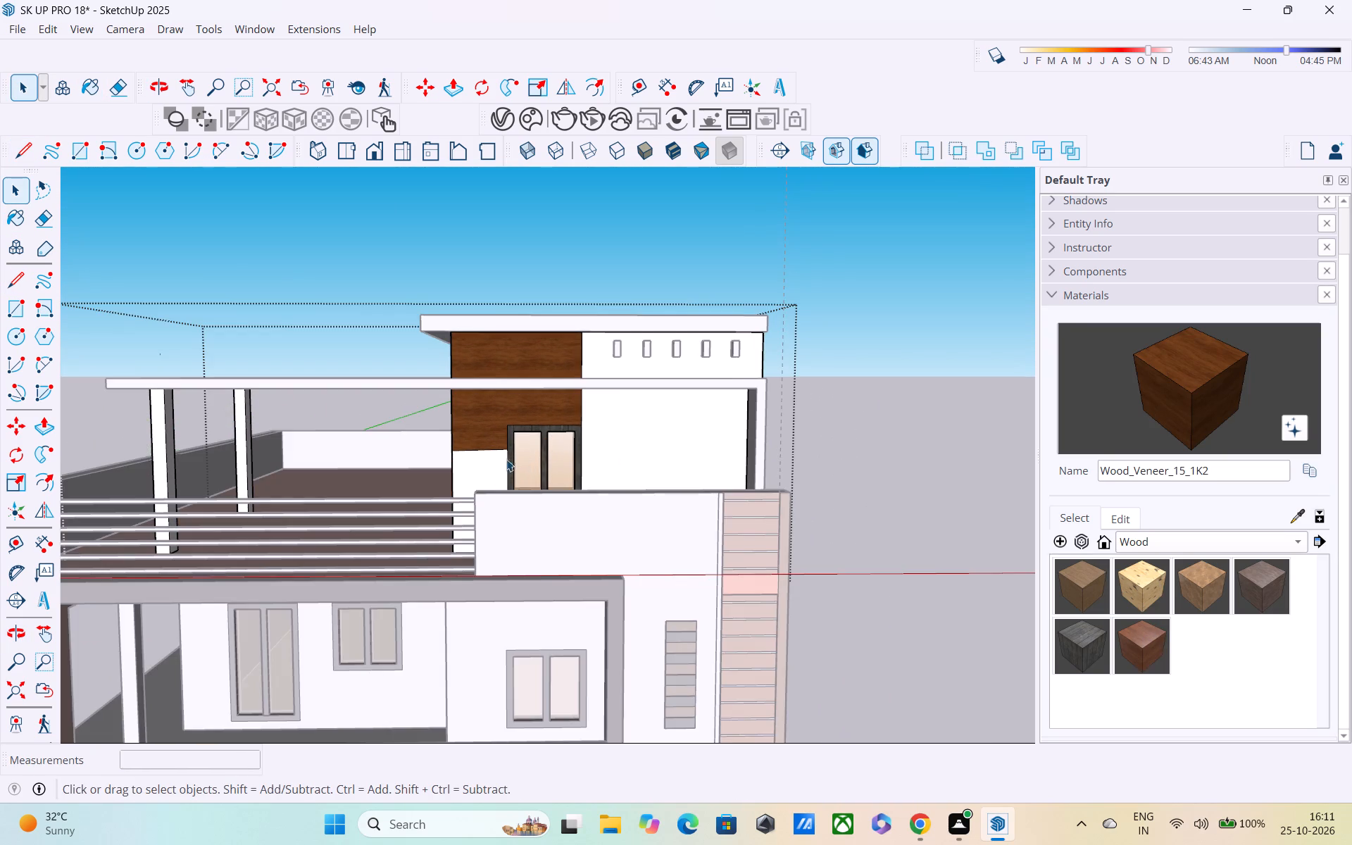
middle_click_drag(512, 482, 578, 618)
key("space")
left_click(900, 419)
middle_click_drag(830, 432, 768, 334)
scroll(749, 371, "down", 2)
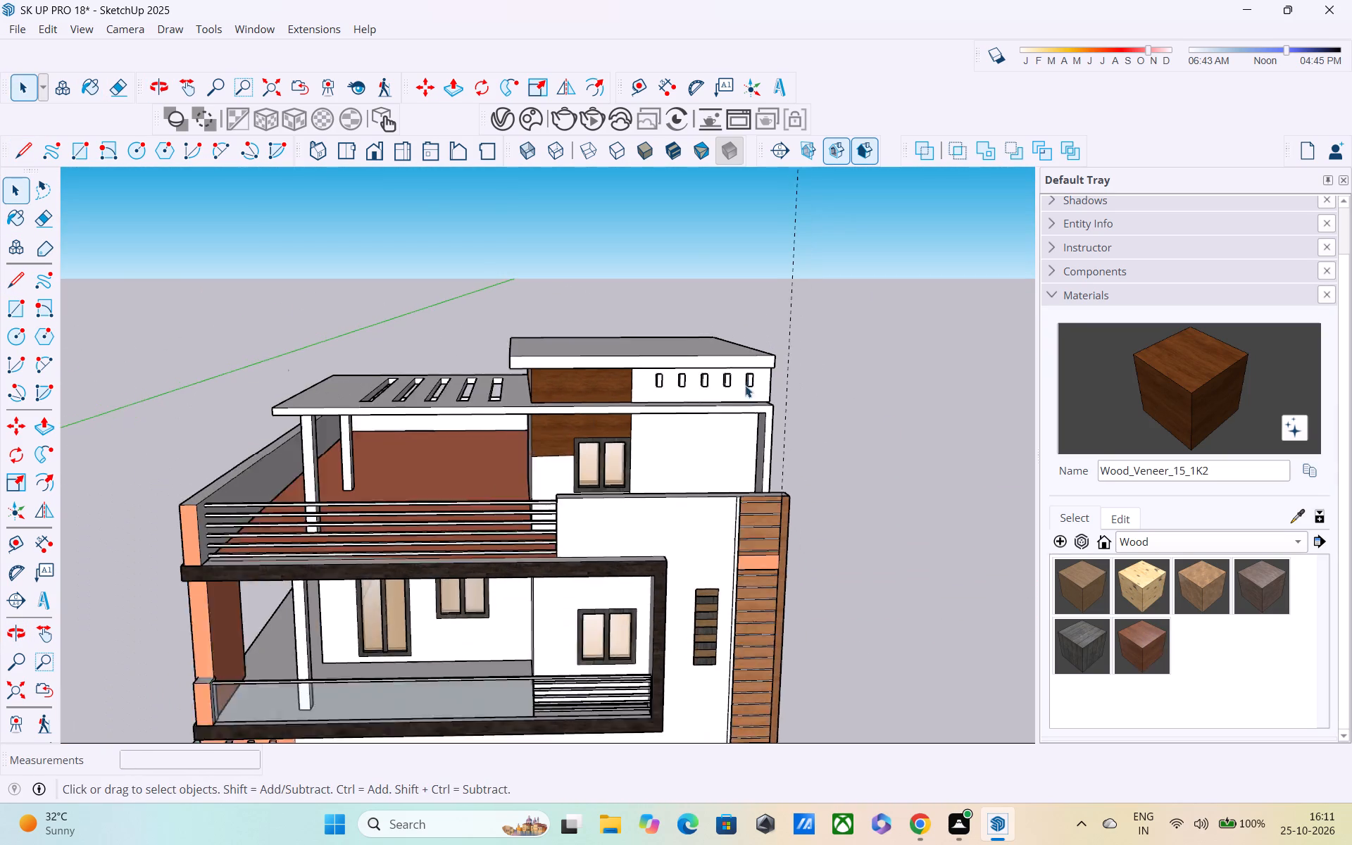
scroll(745, 385, "down", 2)
middle_click_drag(522, 487, 517, 556)
scroll(478, 487, "up", 3)
middle_click_drag(477, 486, 424, 414)
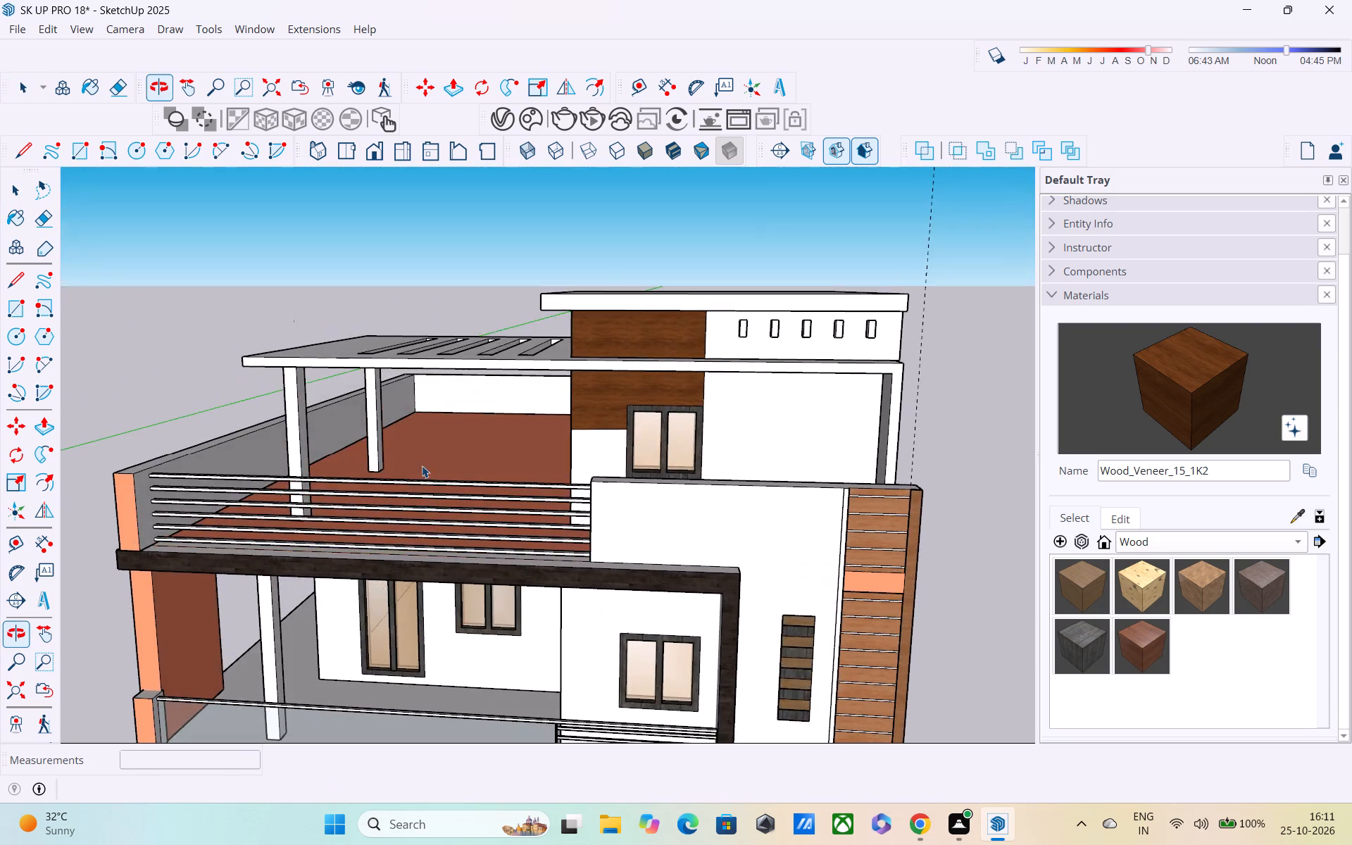
middle_click_drag(420, 490, 691, 455)
middle_click_drag(323, 563, 243, 562)
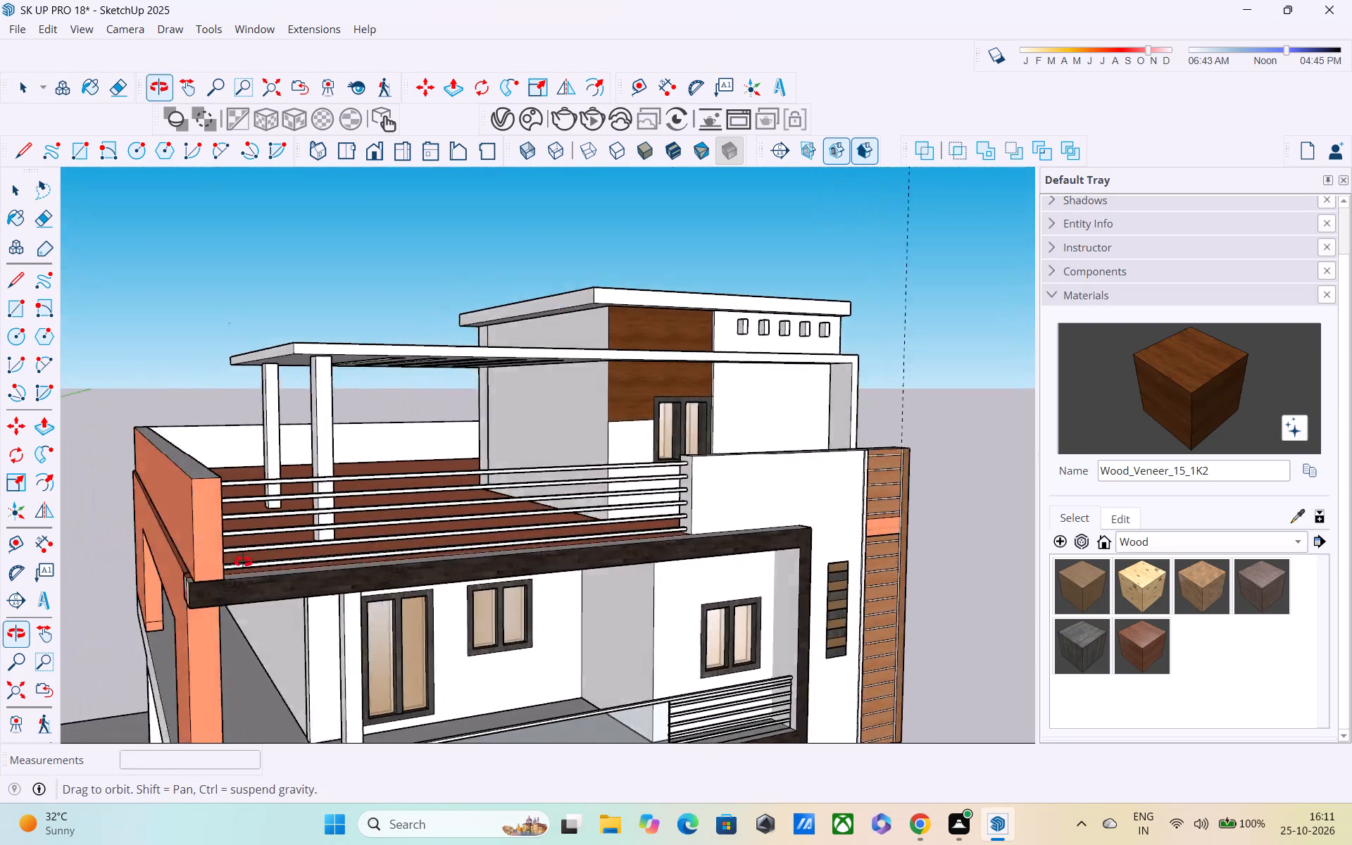
middle_click_drag(243, 562, 366, 643)
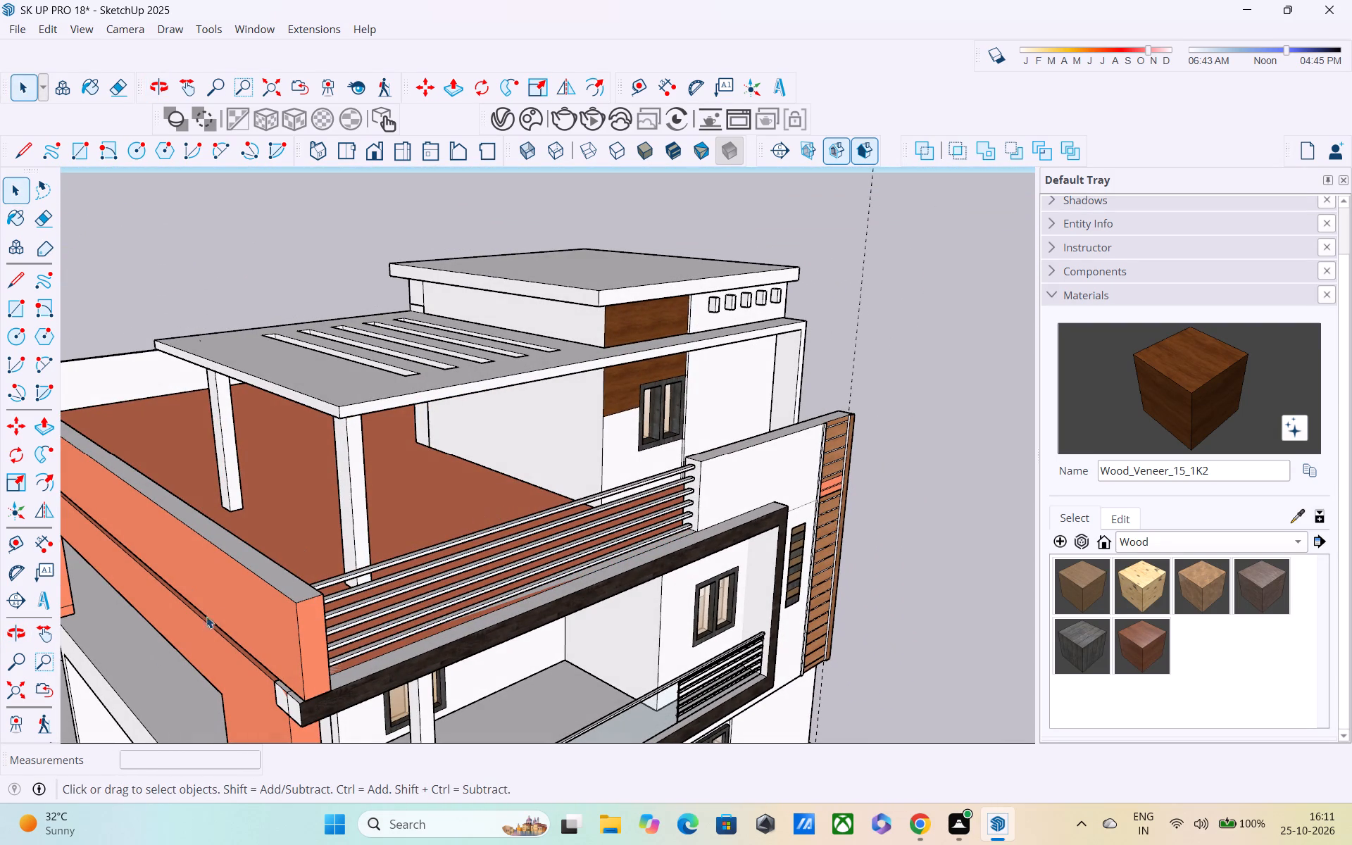
left_click(223, 600)
left_click(223, 599)
double_click(451, 524)
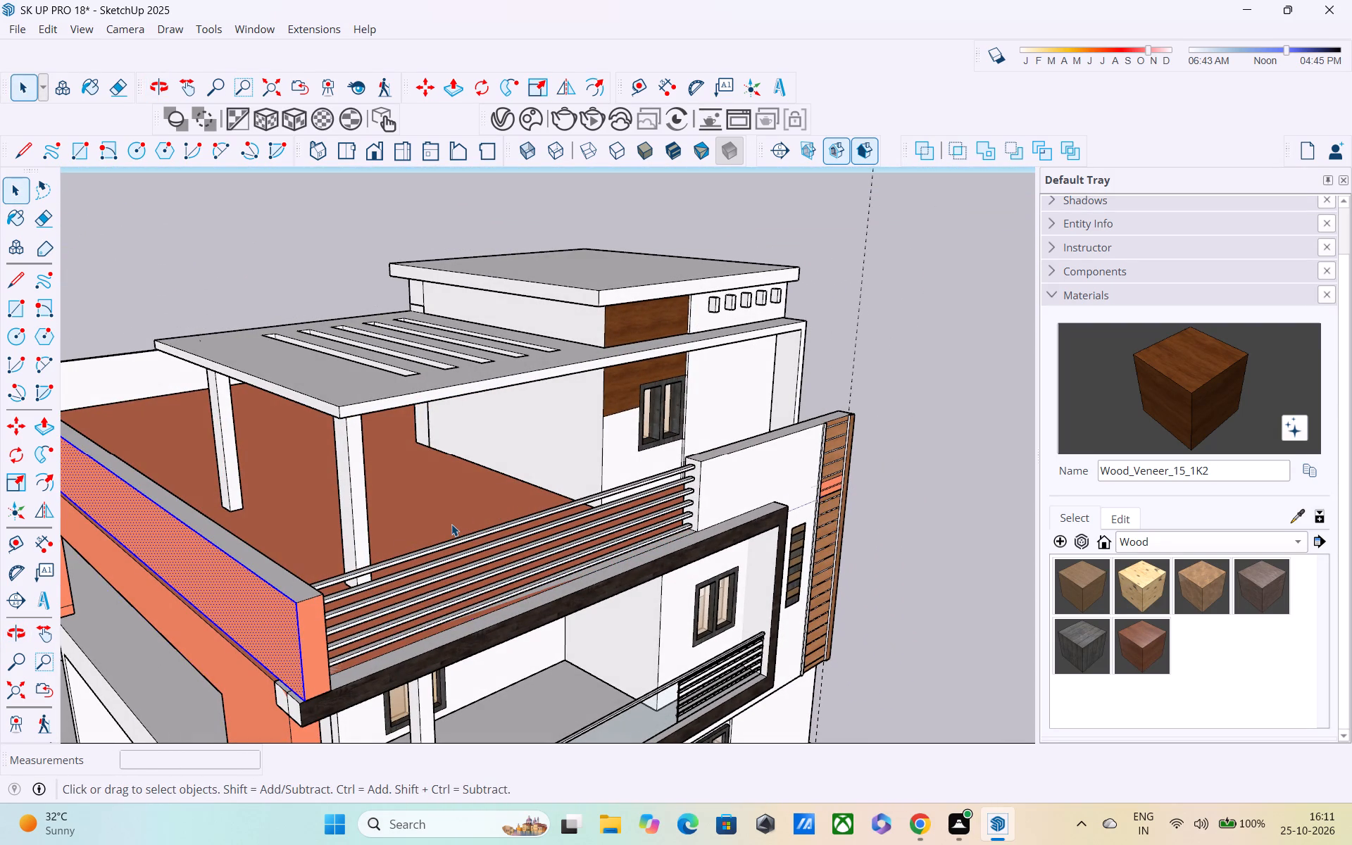
key("space")
left_click(867, 289)
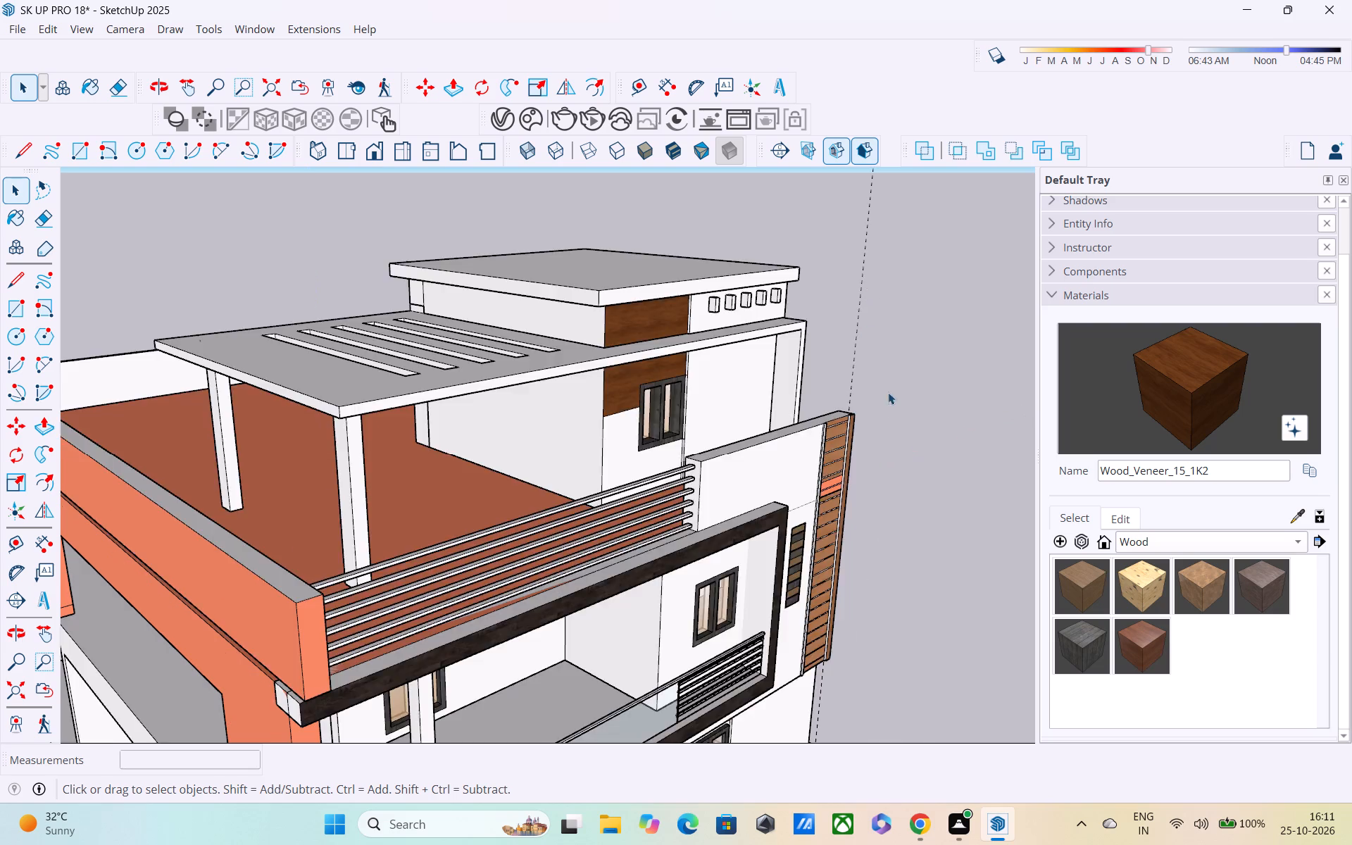
middle_click_drag(889, 403, 626, 302)
scroll(611, 333, "down", 5)
middle_click_drag(618, 435, 610, 394)
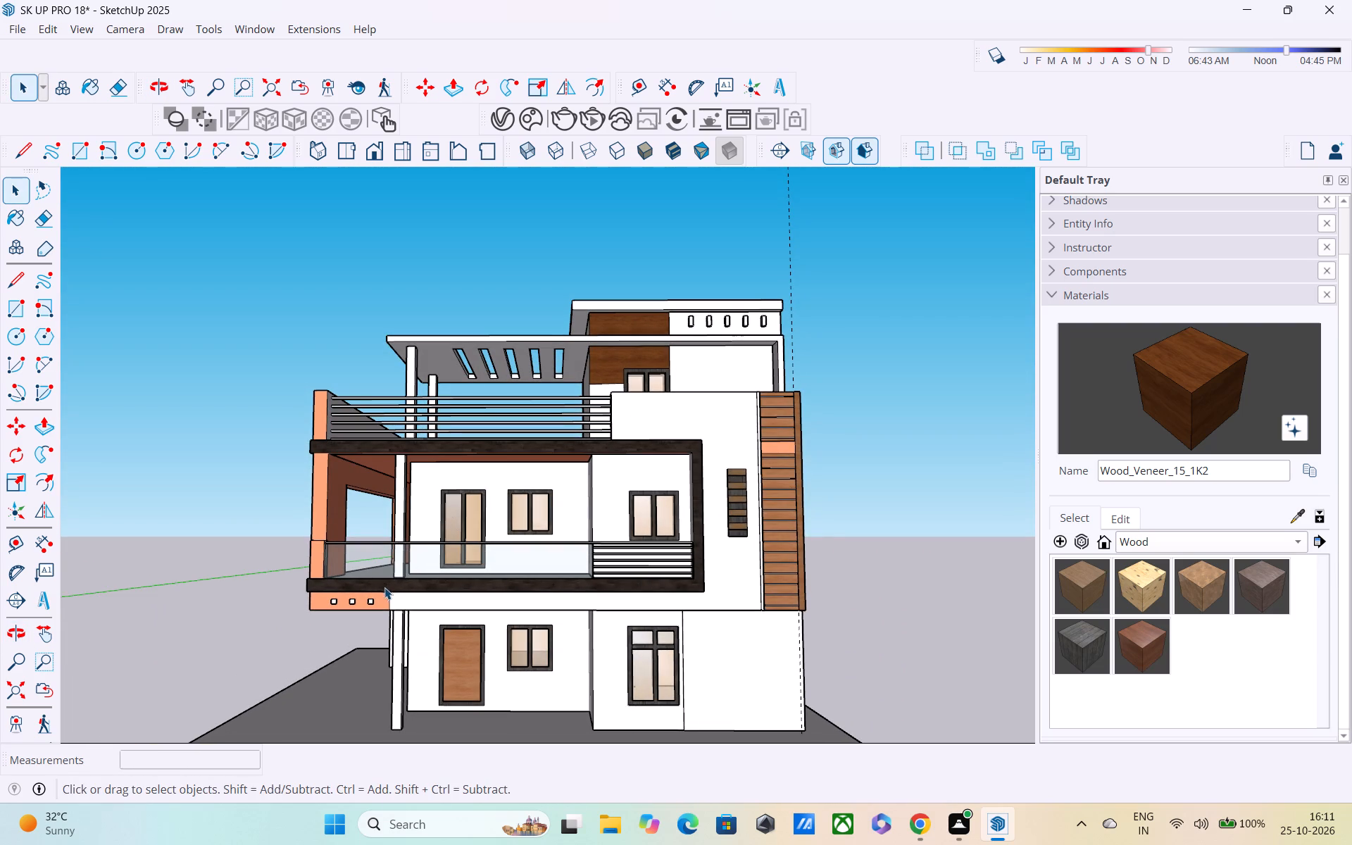
middle_click_drag(406, 586, 468, 427)
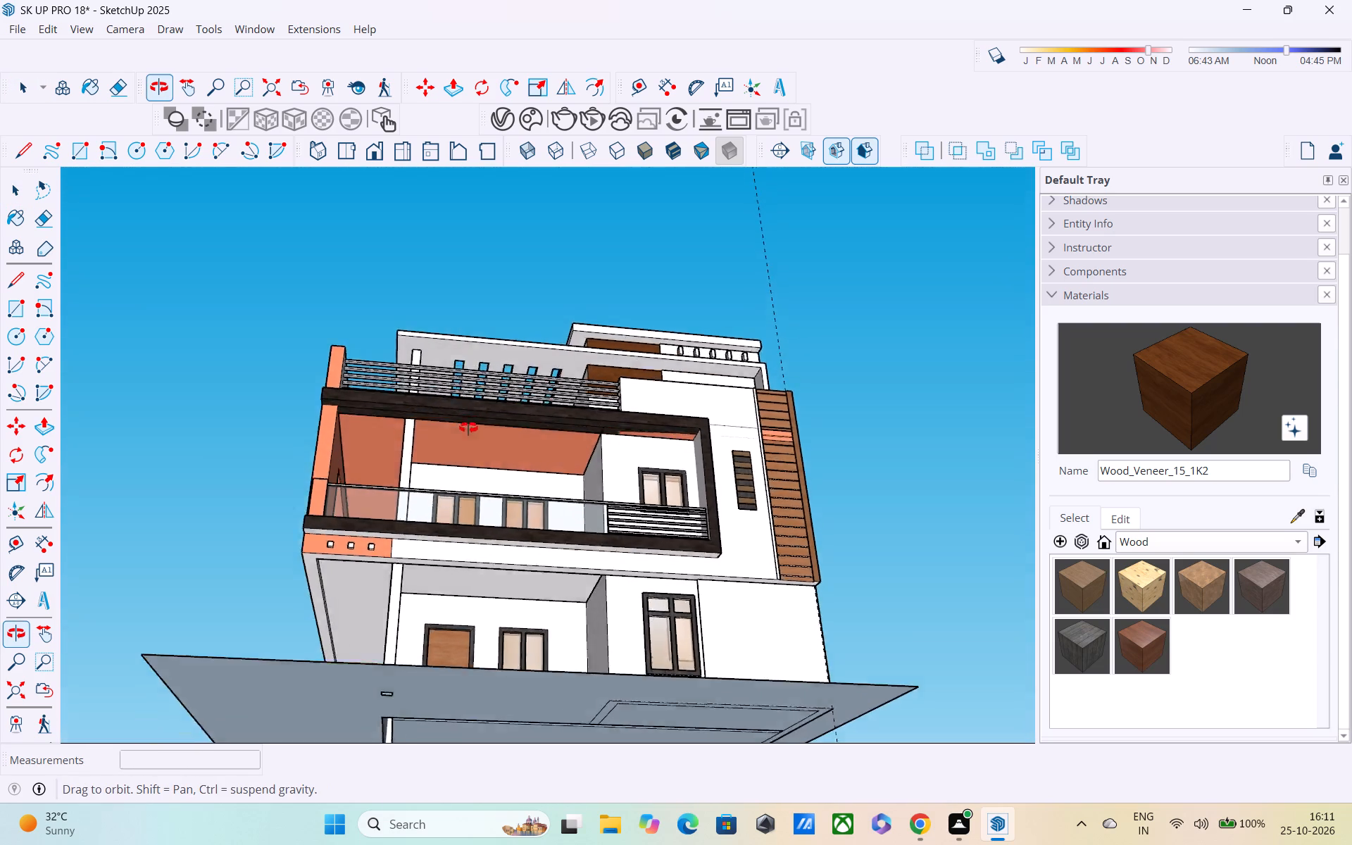
middle_click_drag(468, 427, 531, 419)
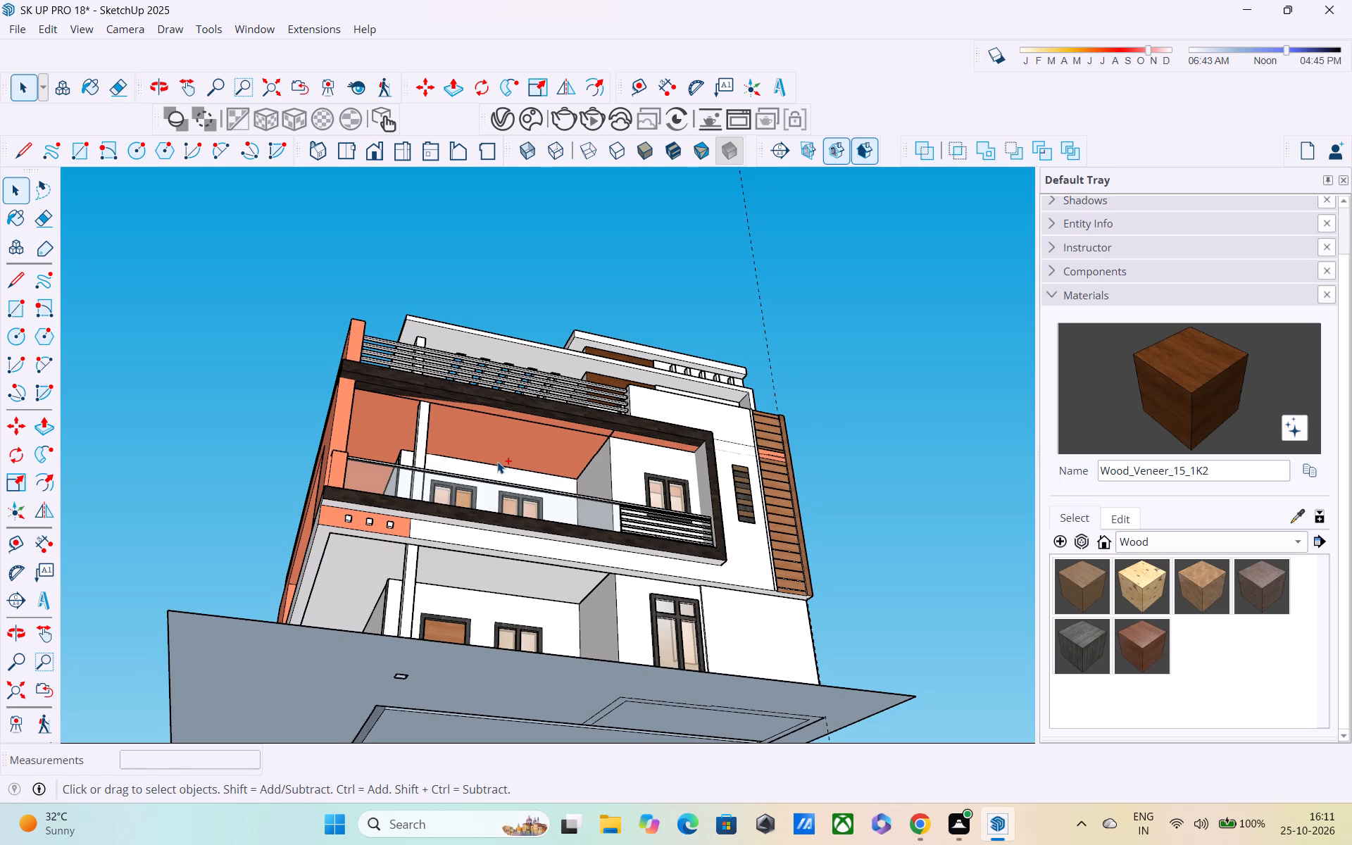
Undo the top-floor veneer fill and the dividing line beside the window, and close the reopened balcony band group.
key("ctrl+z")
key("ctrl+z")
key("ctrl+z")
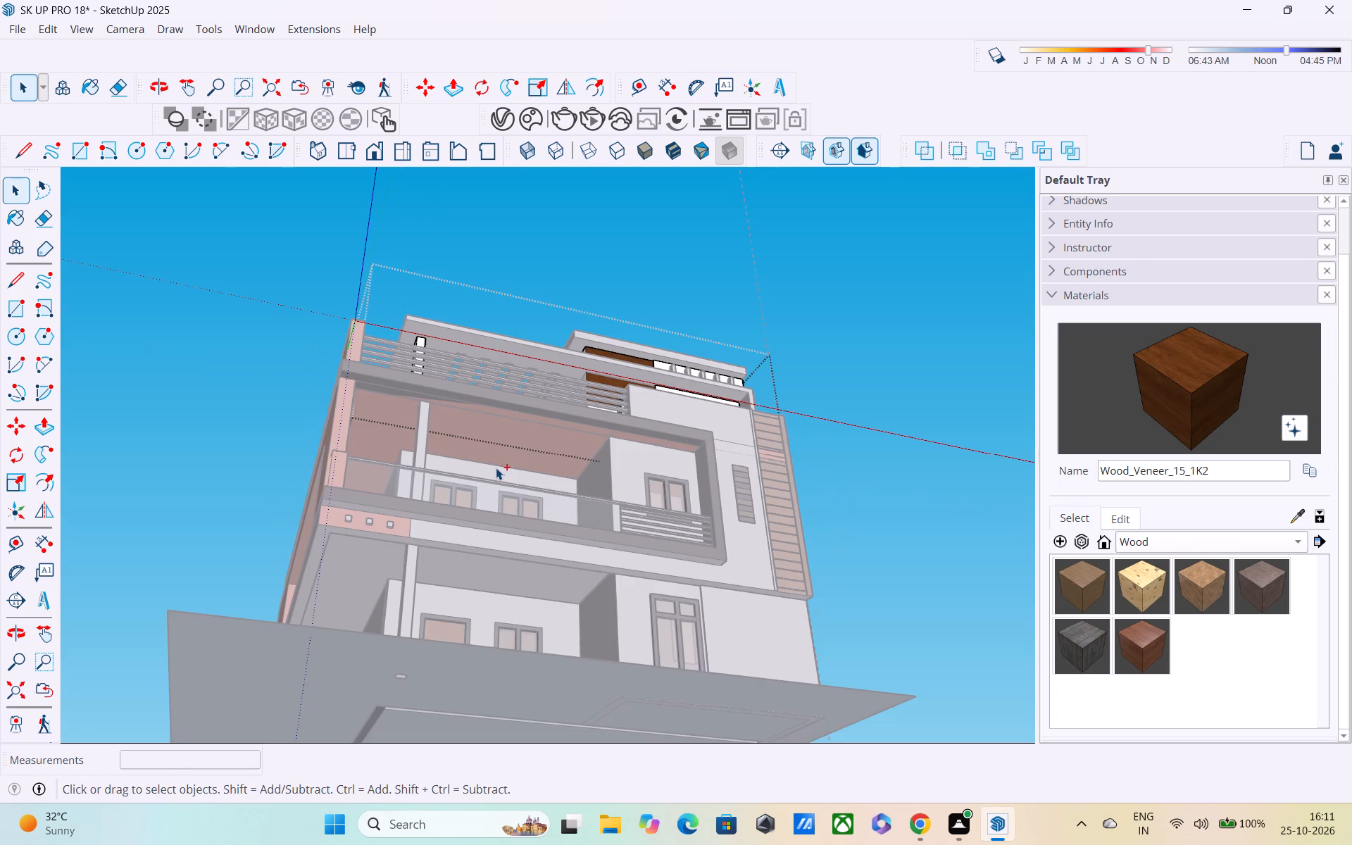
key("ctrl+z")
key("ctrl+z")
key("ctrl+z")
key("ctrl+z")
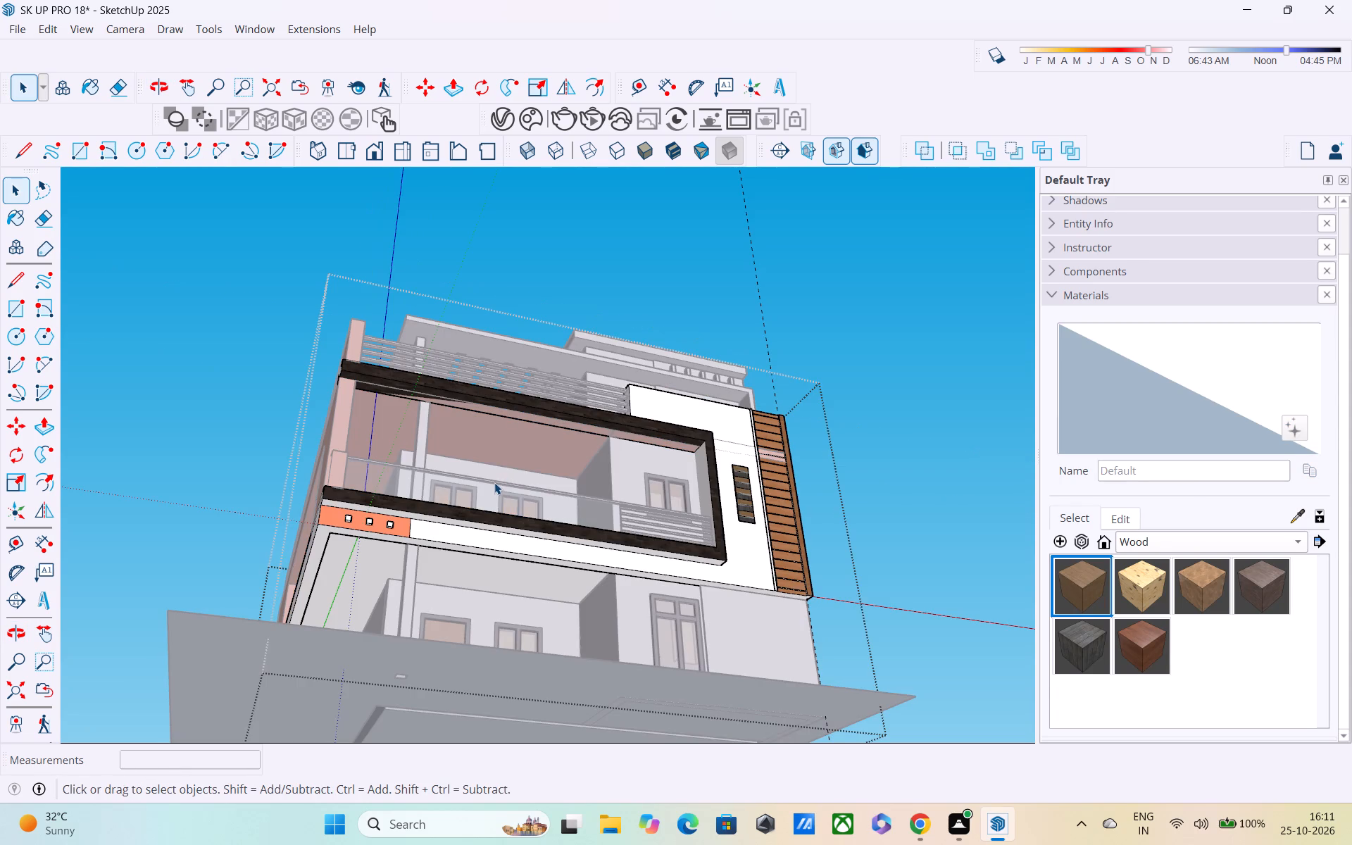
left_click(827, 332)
Undo the B03_Apricot_Glow fills on the balcony band, the short corner post and the first-floor side wall group.
middle_click_drag(604, 461, 543, 413)
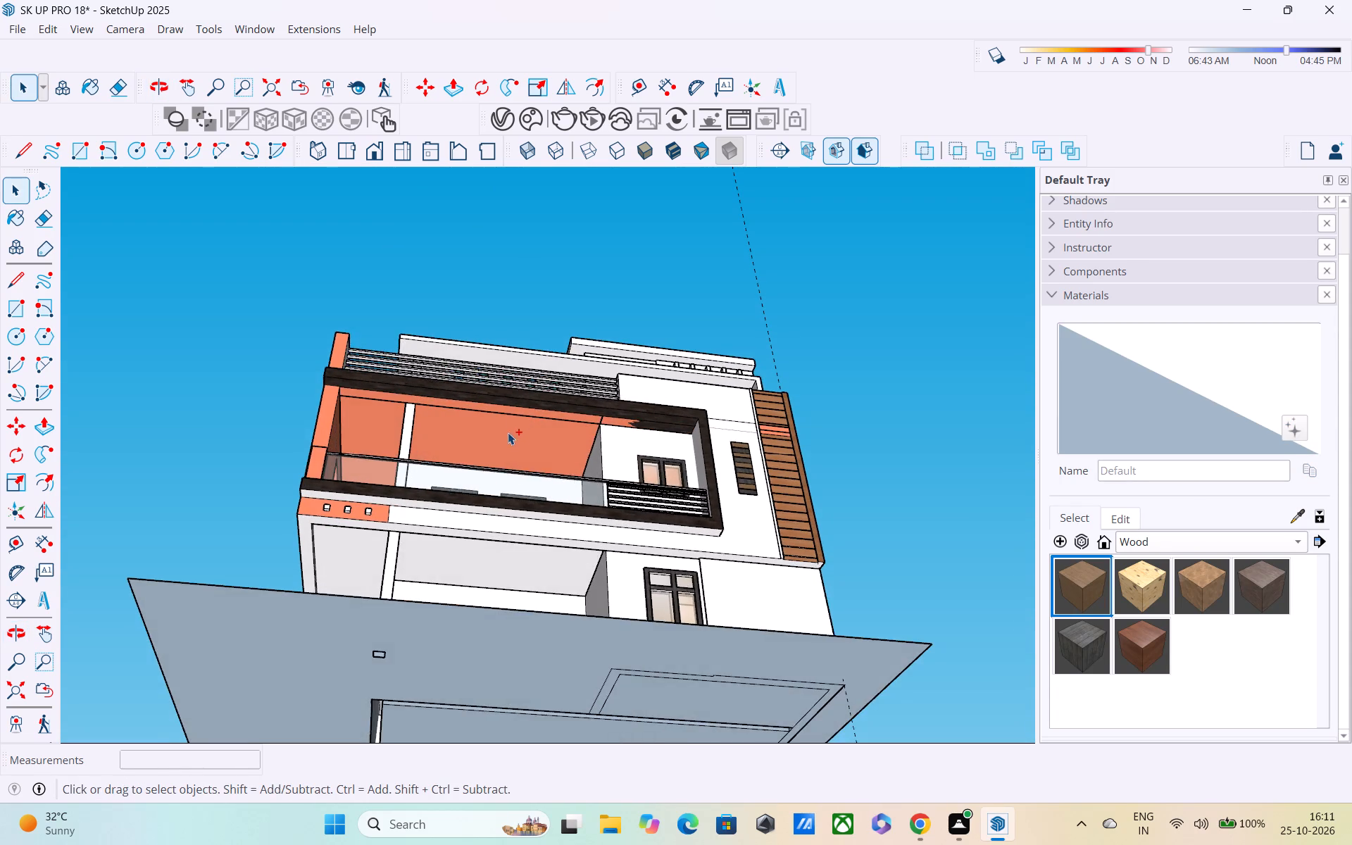
key("ctrl+z")
key("ctrl+z")
key("ctrl+z")
key("ctrl+z")
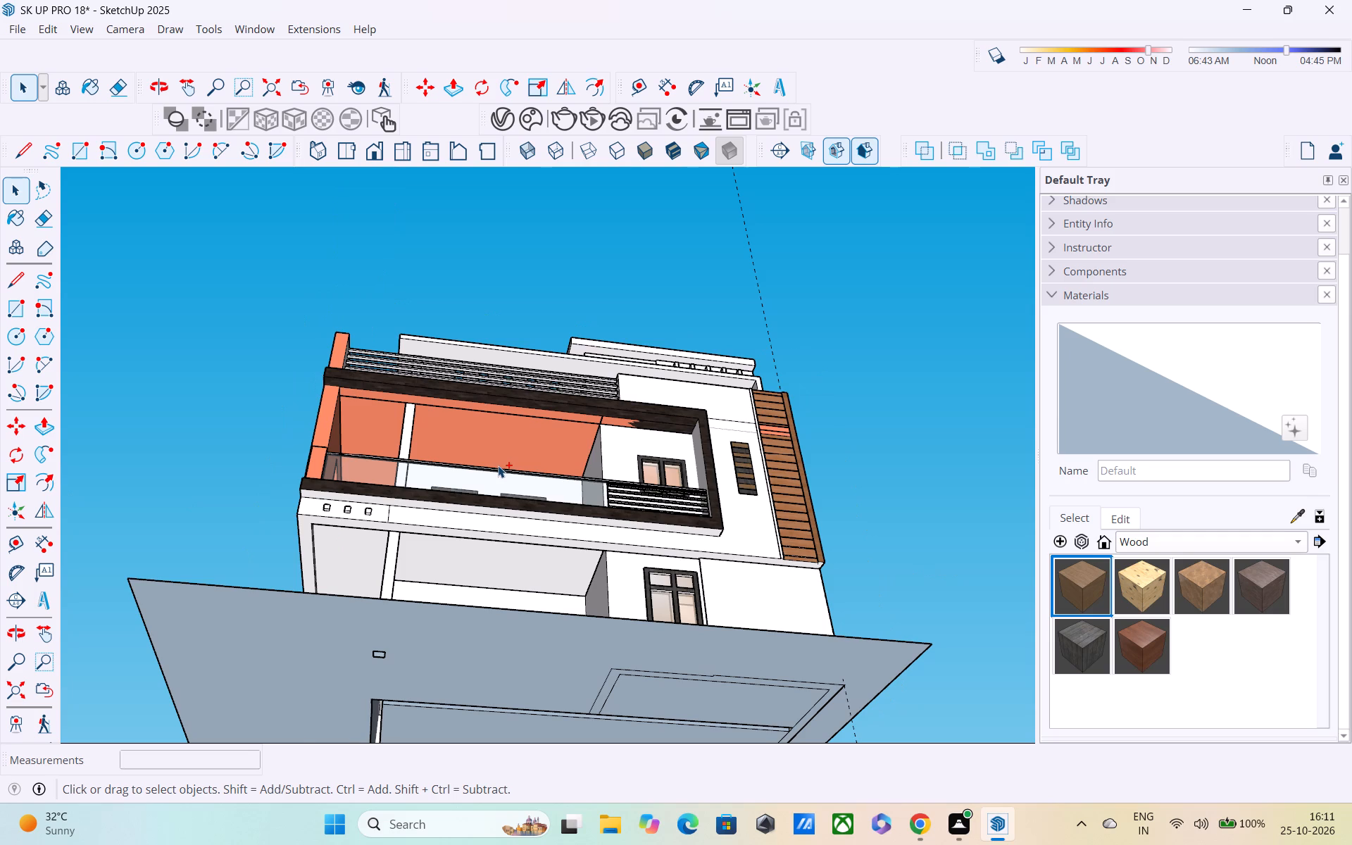
key("ctrl+z")
key("ctrl+z")
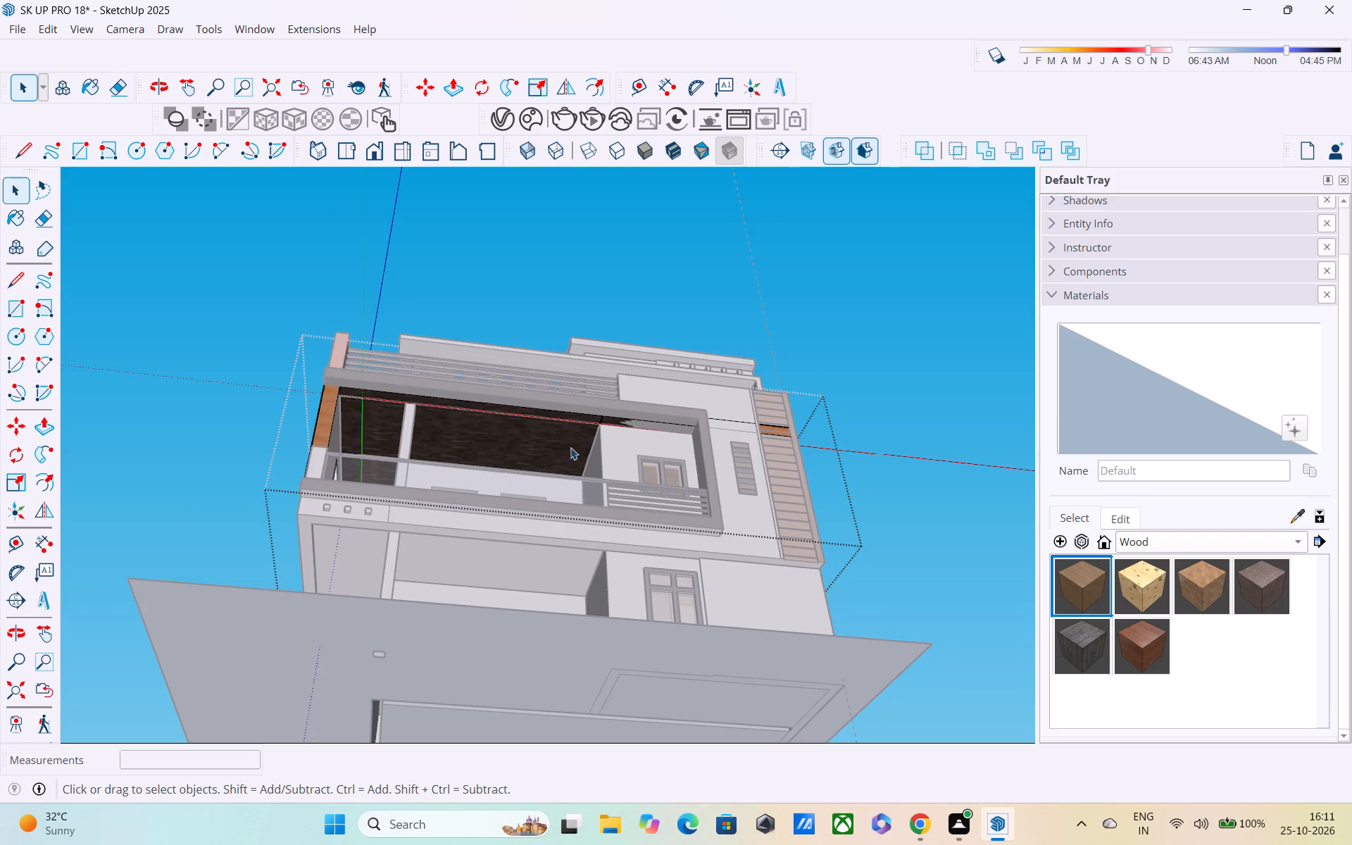
left_click(782, 284)
Open the first-floor side wall group and draw a line about 52 feet long along its inner top edge, from front to back corner.
middle_click_drag(440, 432, 265, 429)
scroll(473, 547, "up", 4)
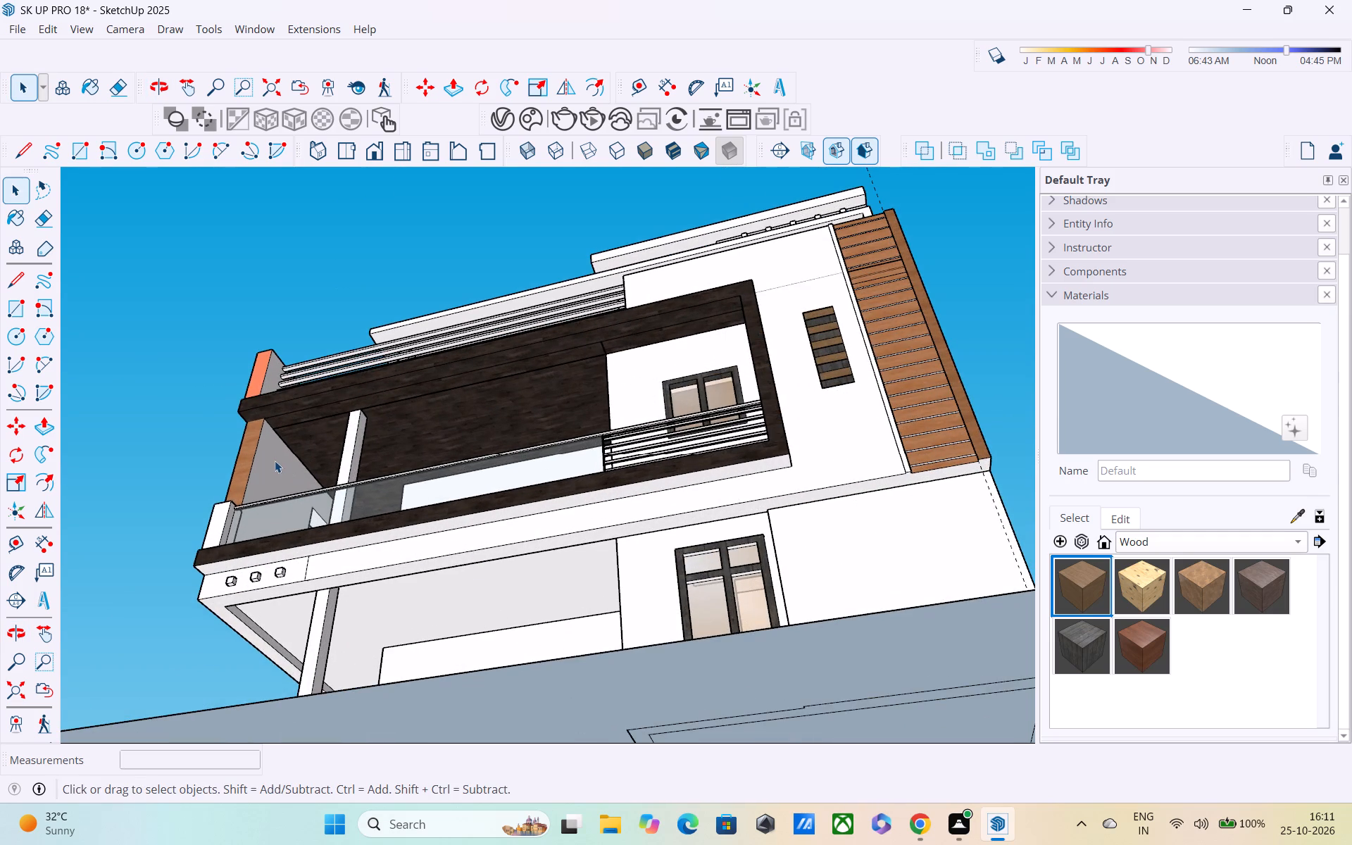
double_click(271, 459)
scroll(258, 463, "up", 5)
middle_click_drag(260, 464, 168, 563)
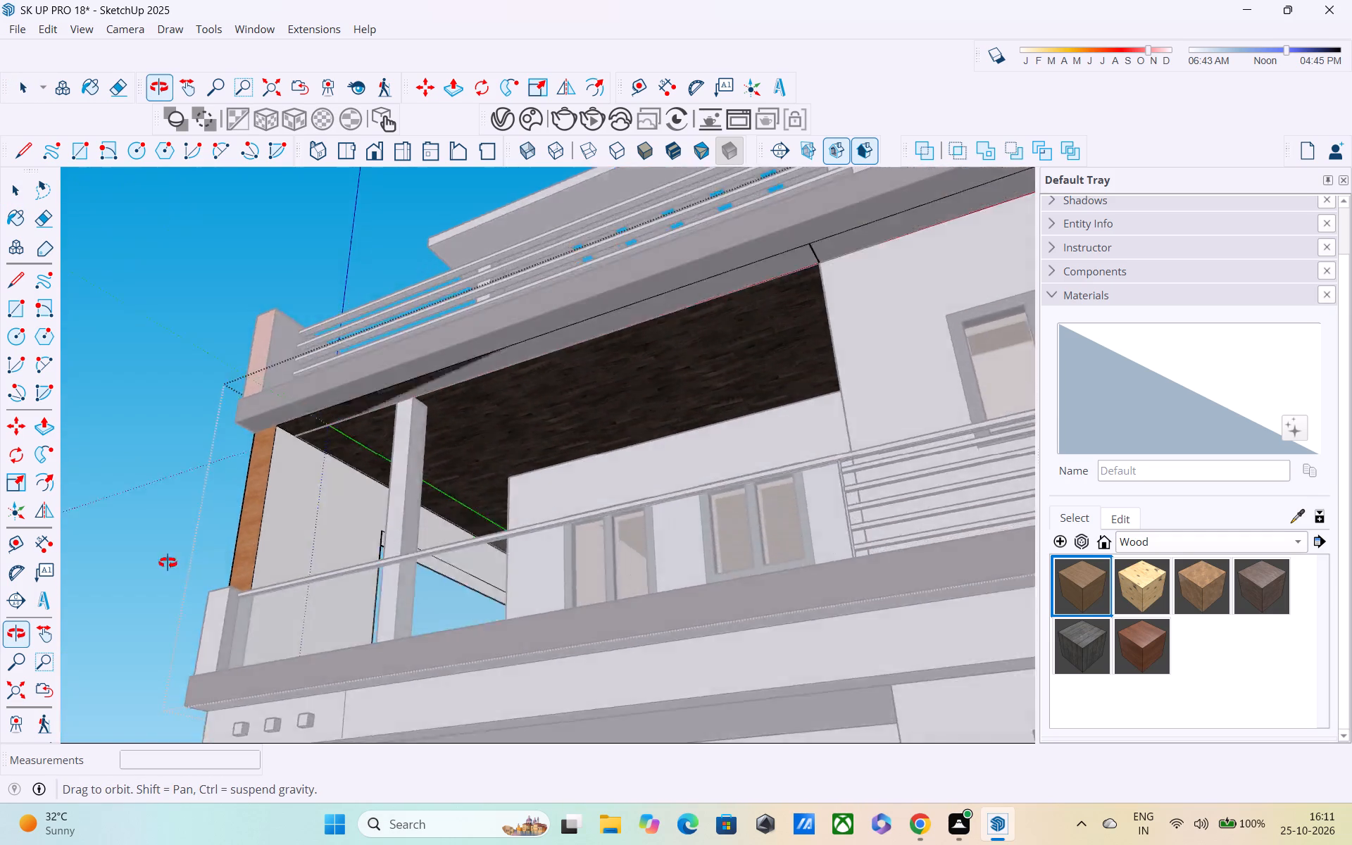
middle_click_drag(168, 563, 310, 433)
key("l")
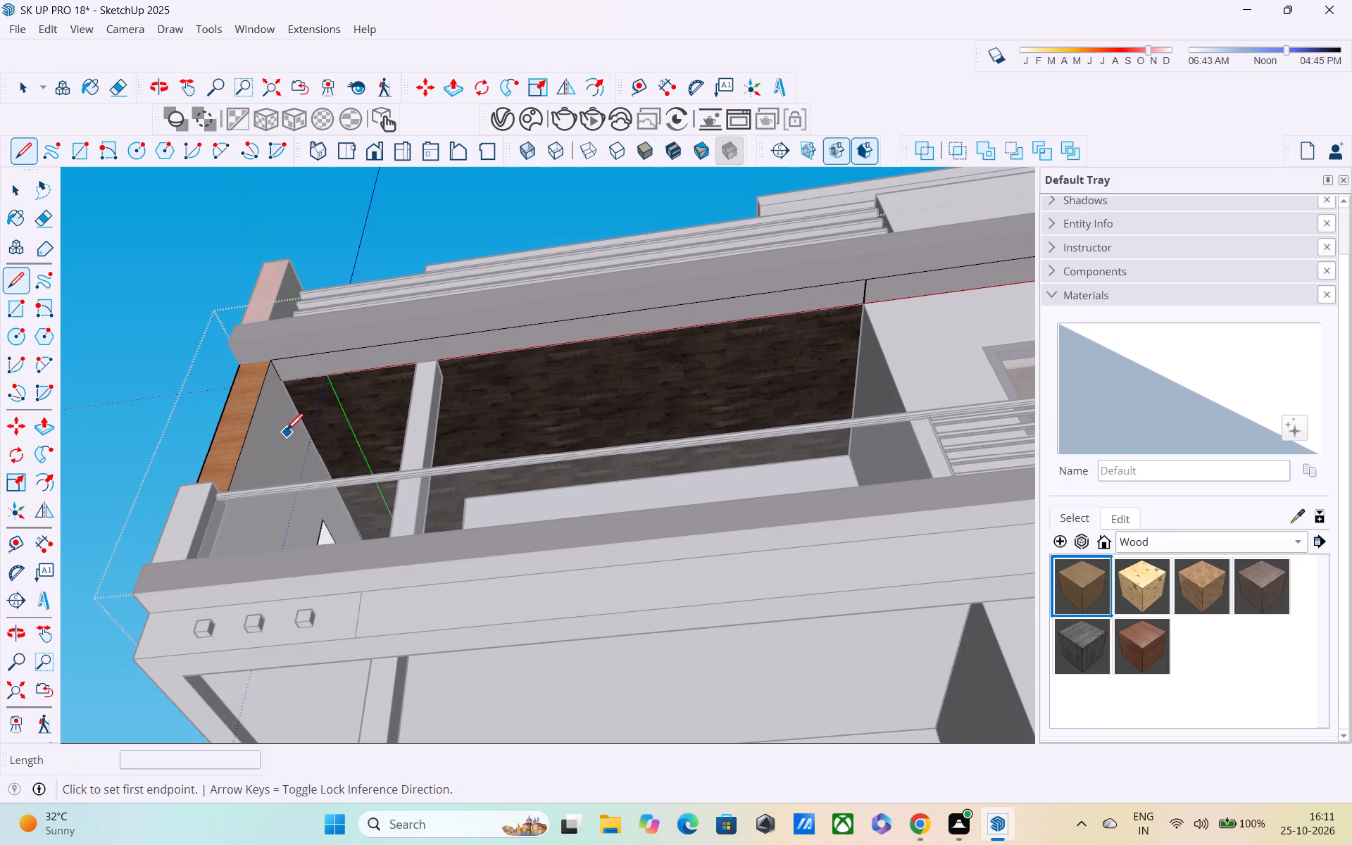
scroll(287, 432, "up", 4)
middle_click_drag(267, 339, 135, 277)
scroll(161, 427, "up", 2)
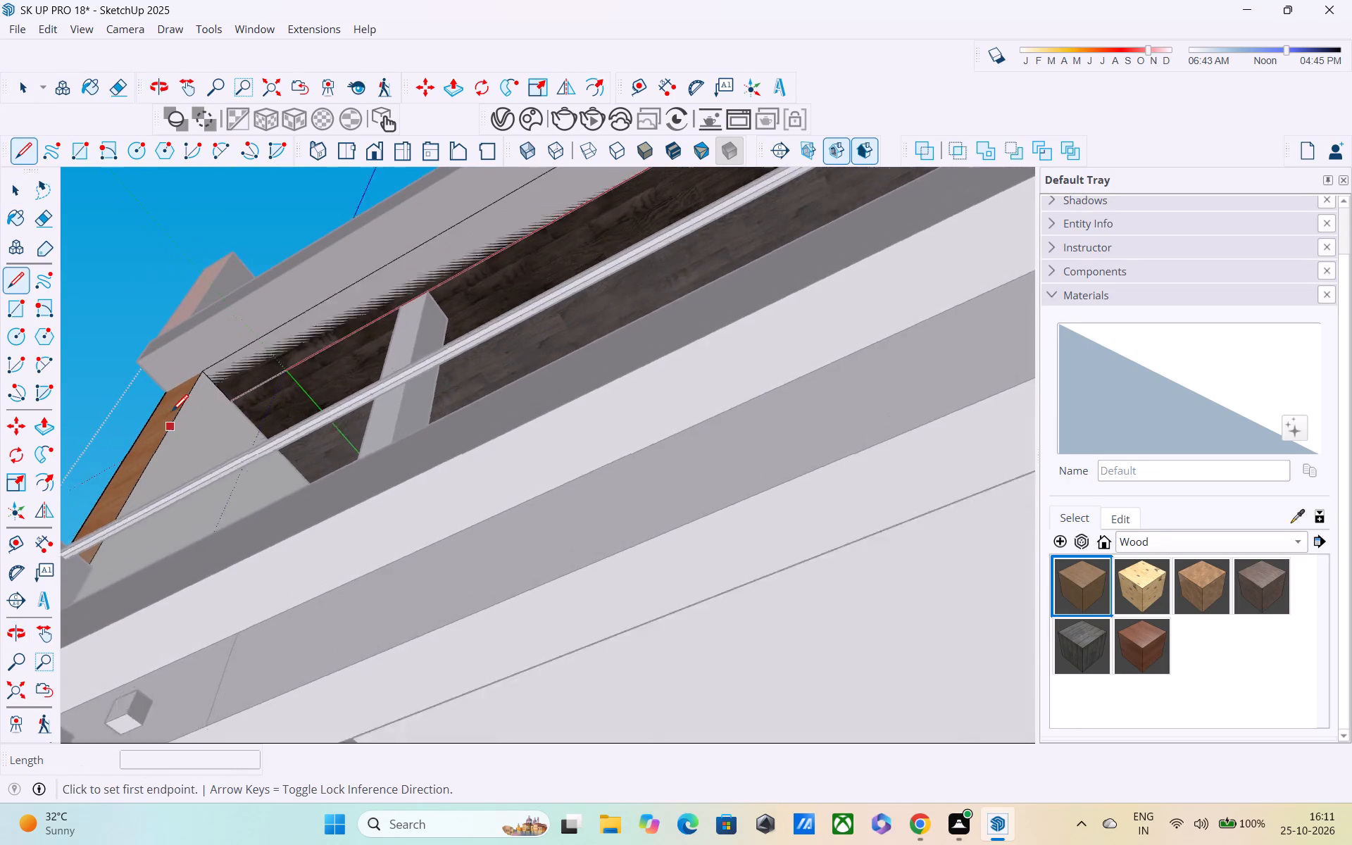
scroll(172, 413, "up", 2)
middle_click_drag(215, 368, 78, 427)
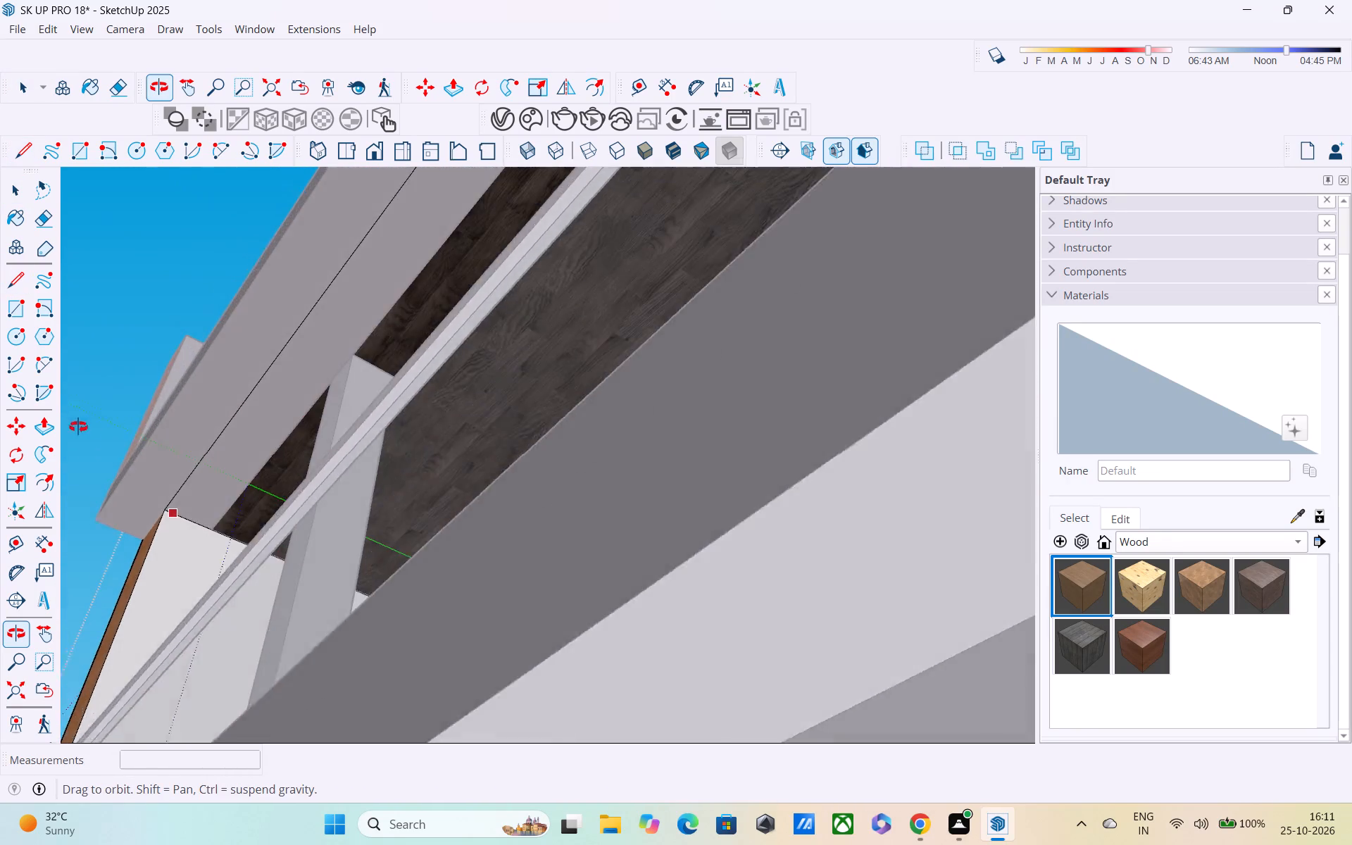
middle_click_drag(78, 427, 80, 430)
scroll(141, 492, "up", 8)
middle_click_drag(23, 553, 13, 556)
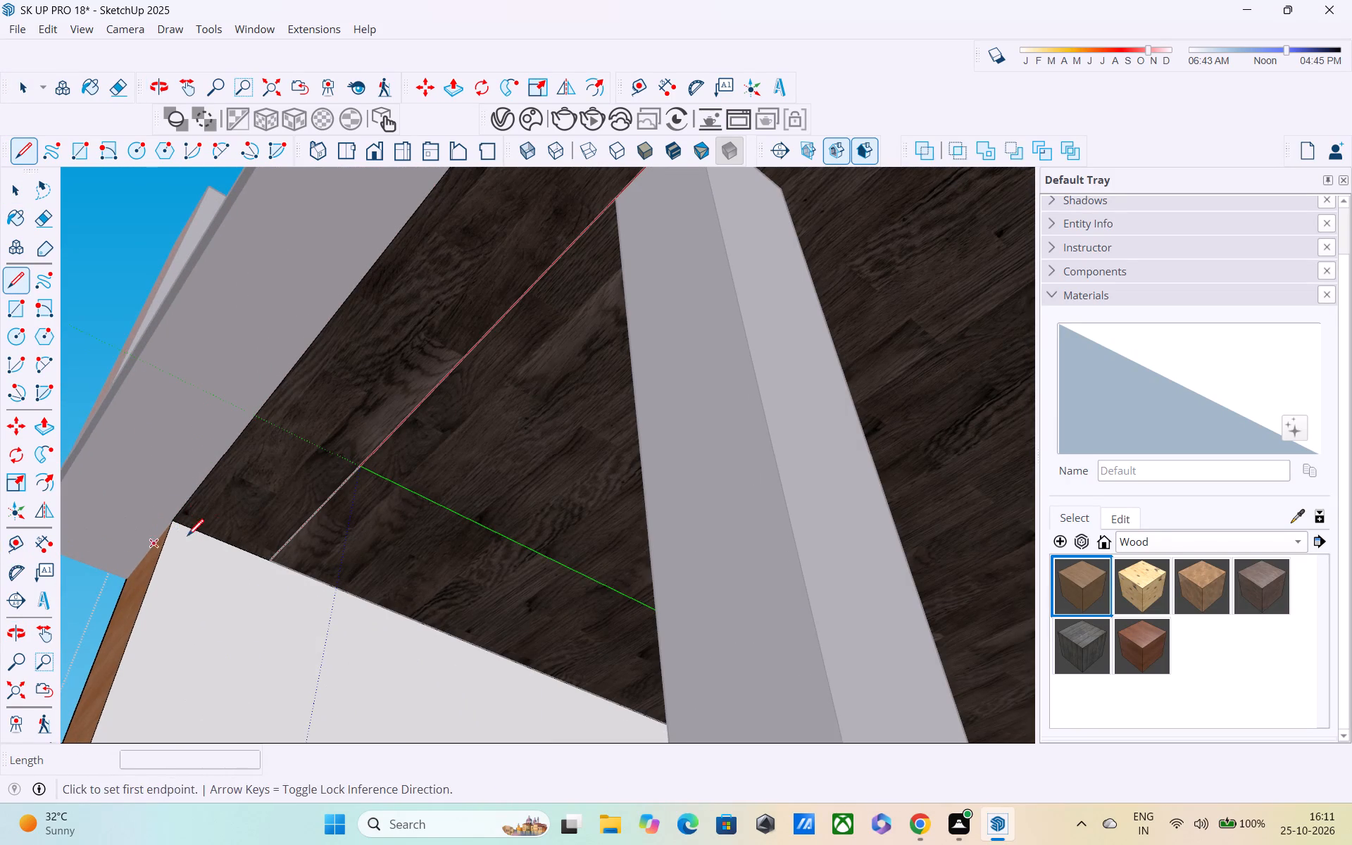
middle_click_drag(204, 536, 86, 578)
scroll(86, 578, "up", 1)
scroll(197, 596, "up", 1)
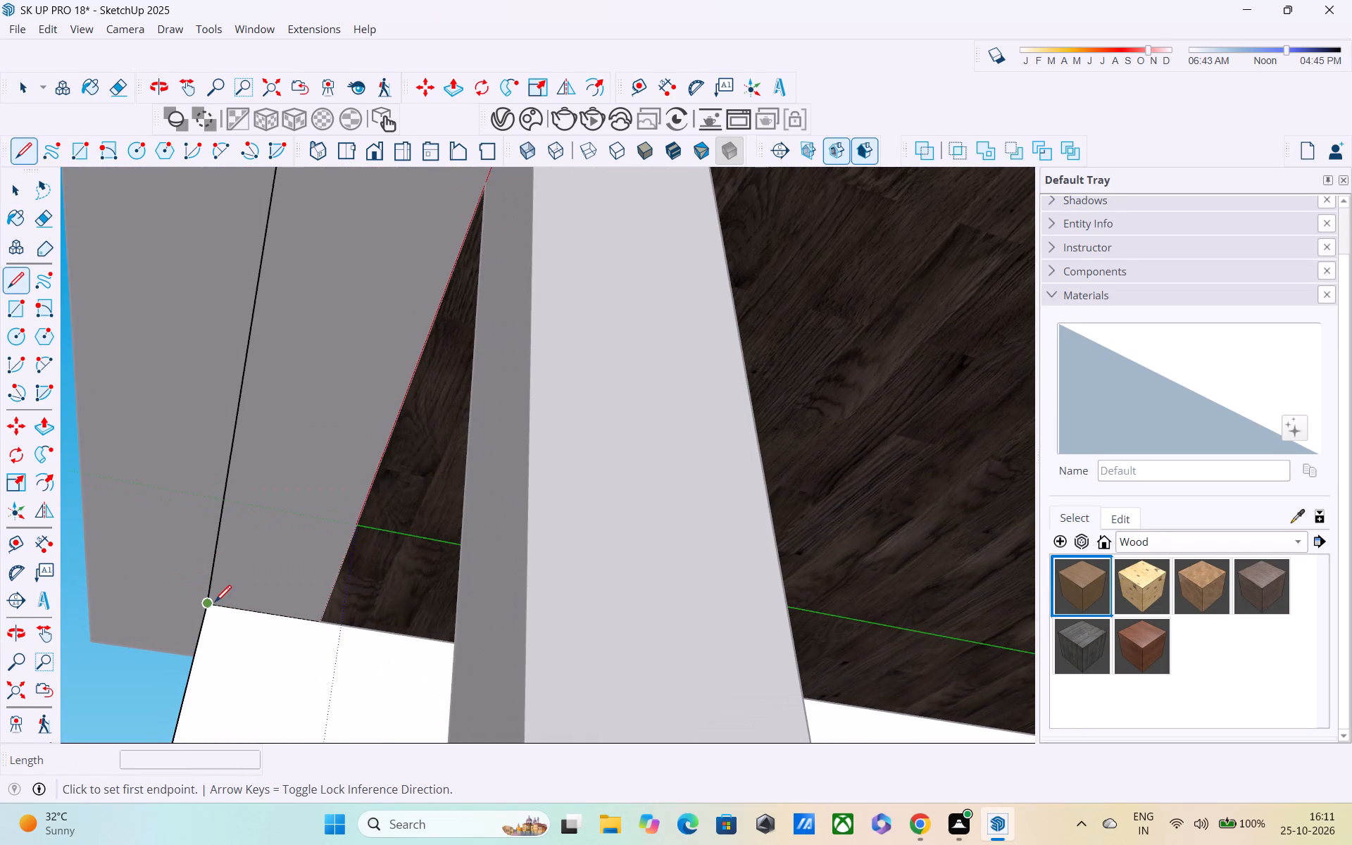
left_click(215, 603)
middle_click_drag(262, 607, 507, 640)
scroll(506, 639, "up", 1)
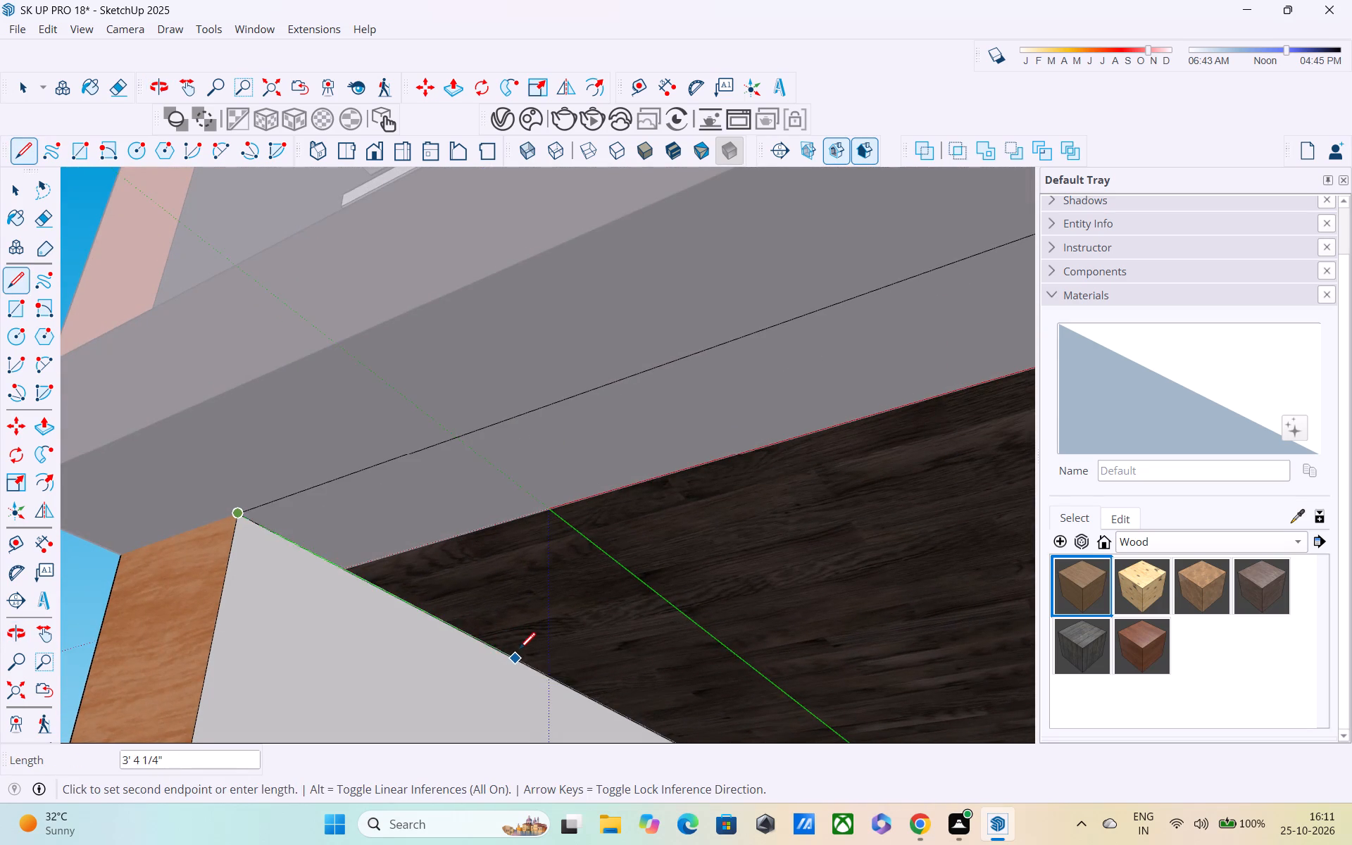
middle_click_drag(511, 651, 341, 449, "shift")
scroll(383, 484, "down", 4)
scroll(502, 545, "down", 1)
middle_click_drag(536, 583, 641, 656)
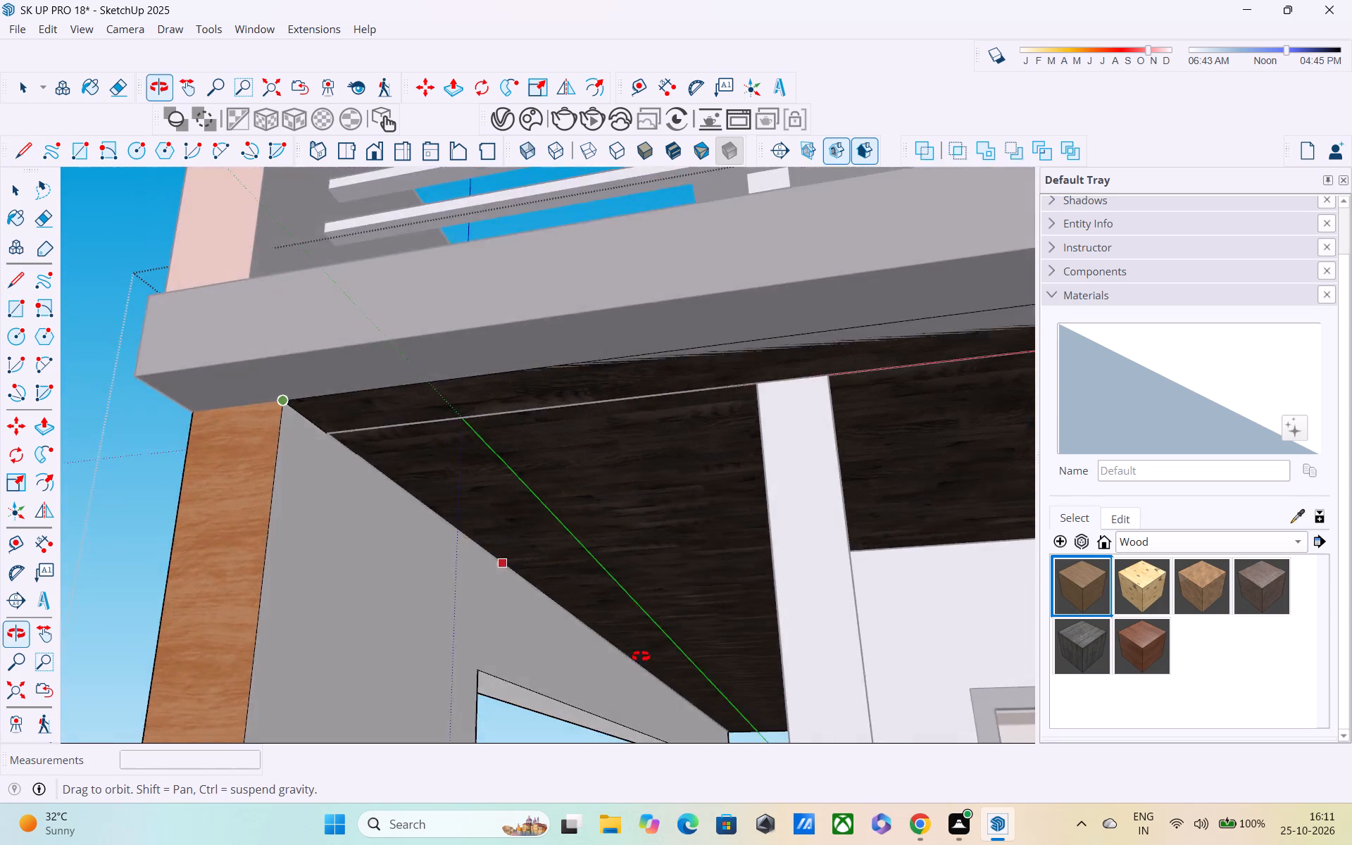
middle_click_drag(641, 656, 655, 597)
scroll(642, 640, "up", 2)
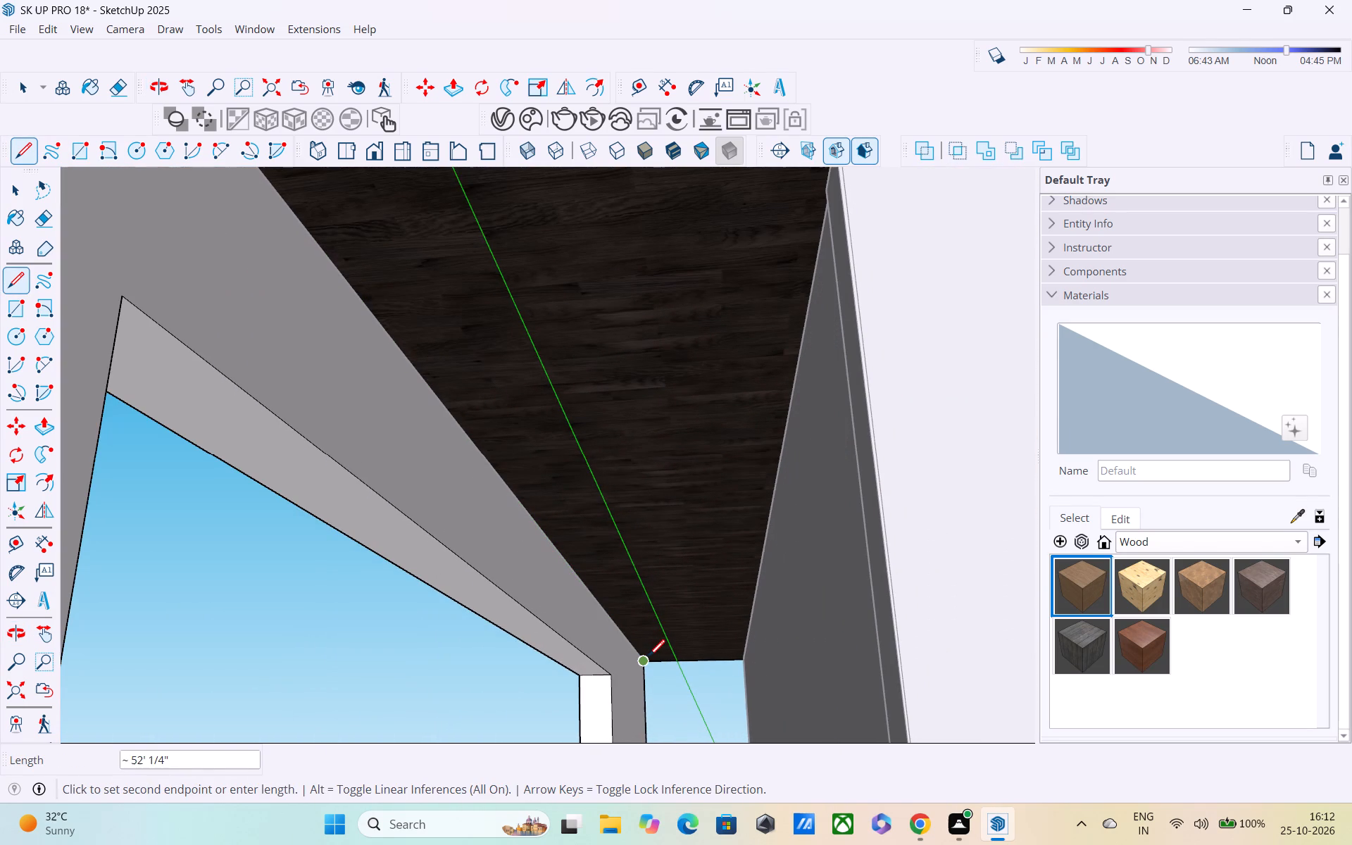
left_click(649, 658)
Draw a line across the top edge of the side wall's narrow front face, between its inner and outer corners.
middle_click_drag(589, 621, 652, 715)
scroll(553, 606, "down", 2)
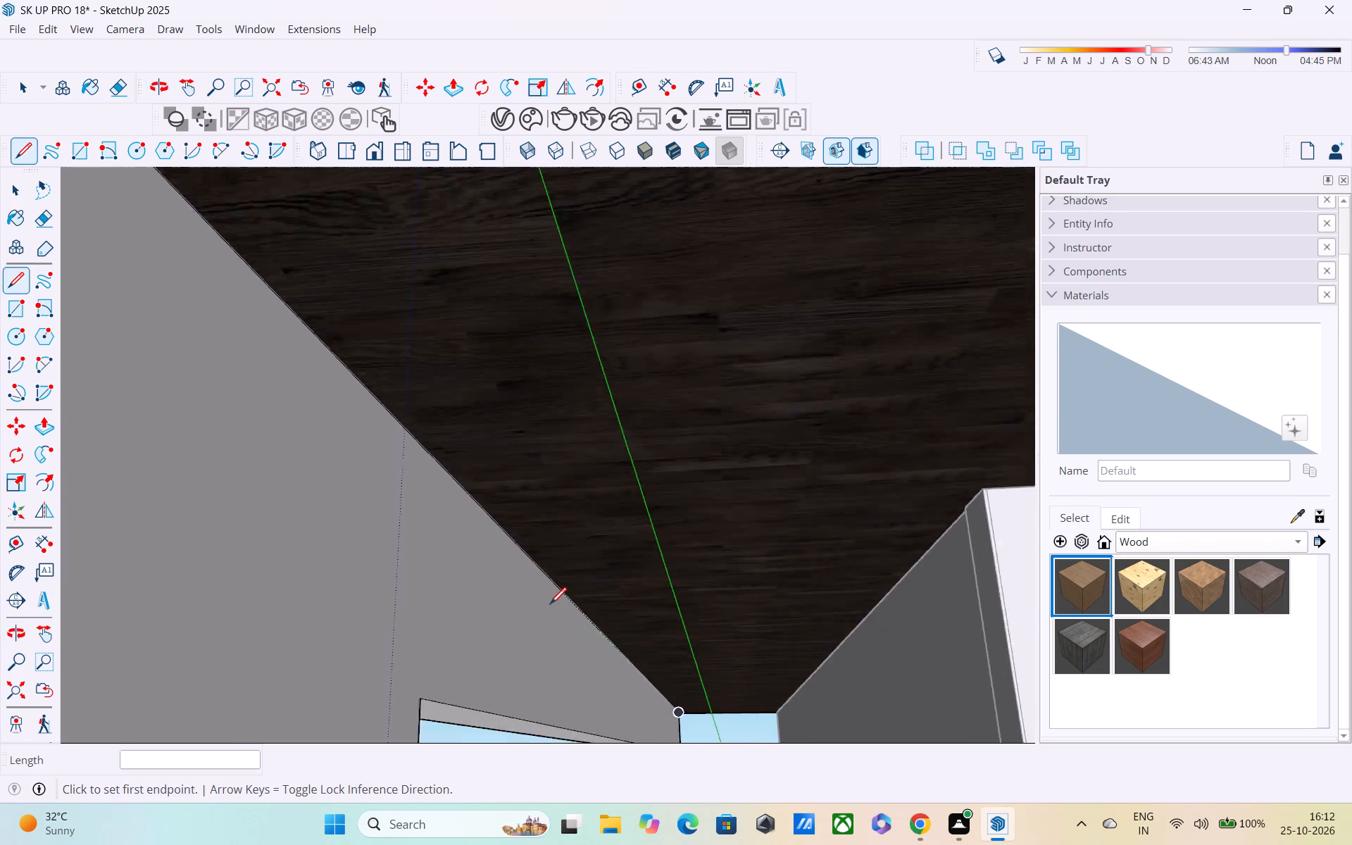
scroll(550, 606, "down", 1)
middle_click_drag(550, 601, 858, 603)
scroll(454, 600, "down", 4)
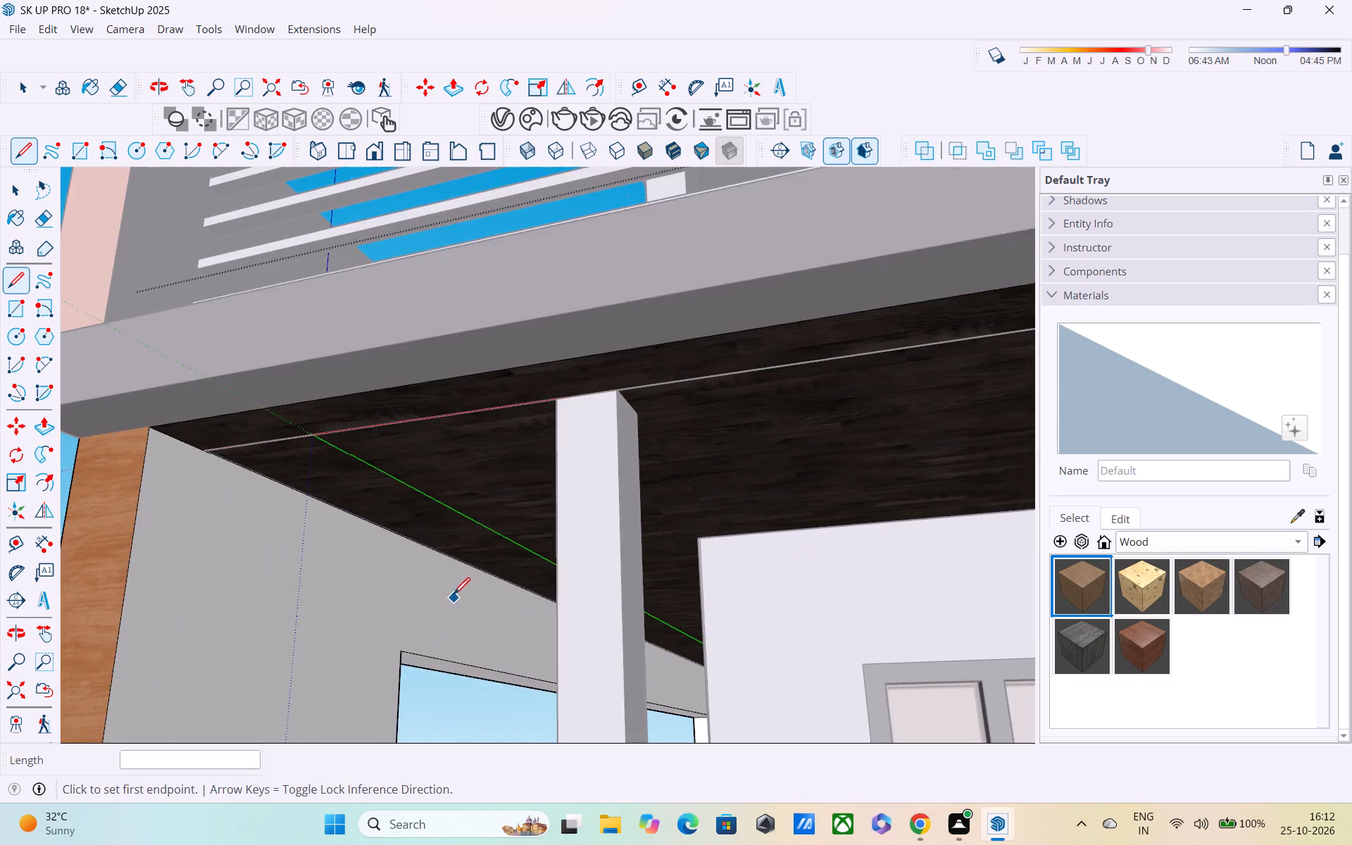
middle_click_drag(449, 587, 460, 523, "shift")
left_click(171, 328)
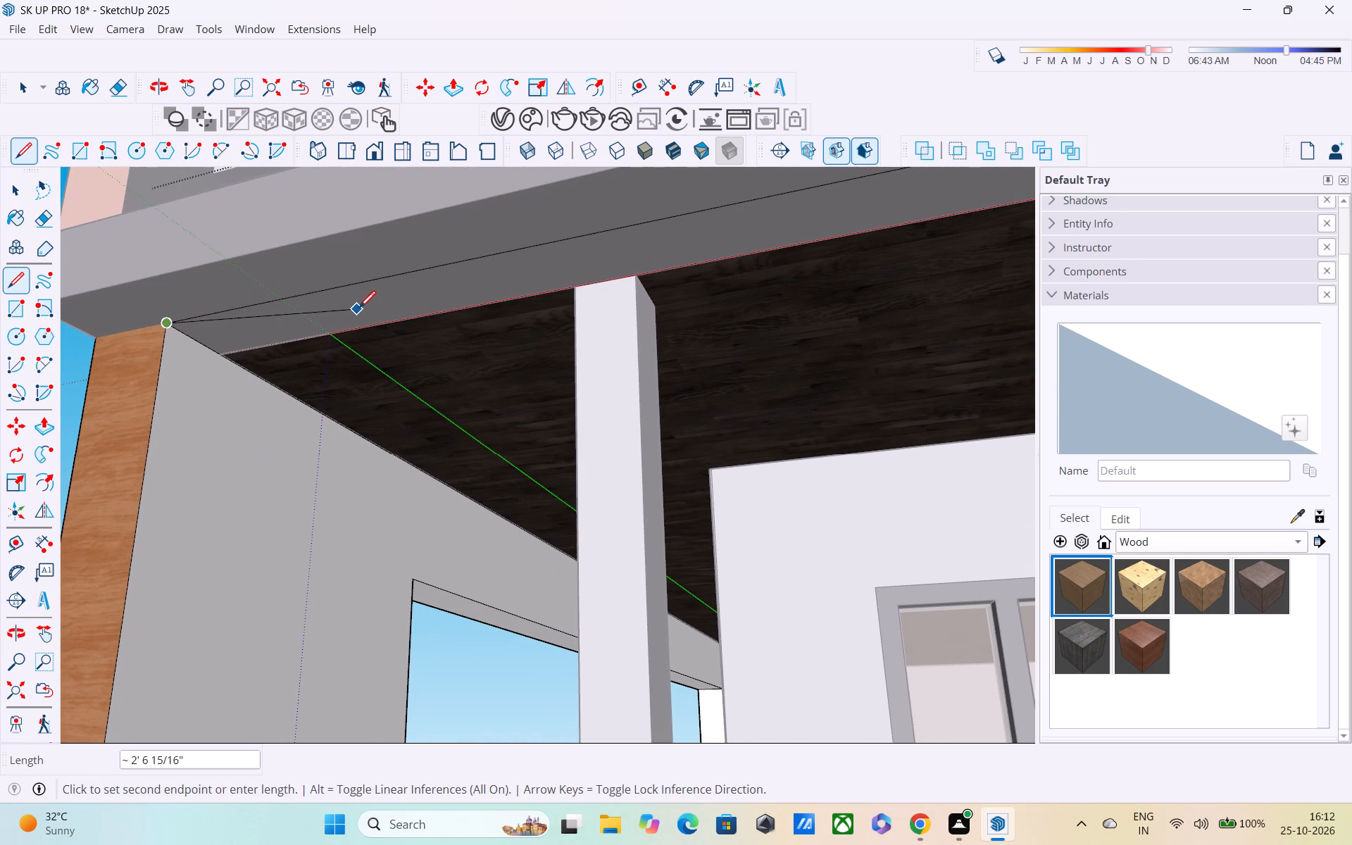
middle_click_drag(173, 351, 264, 292, "shift")
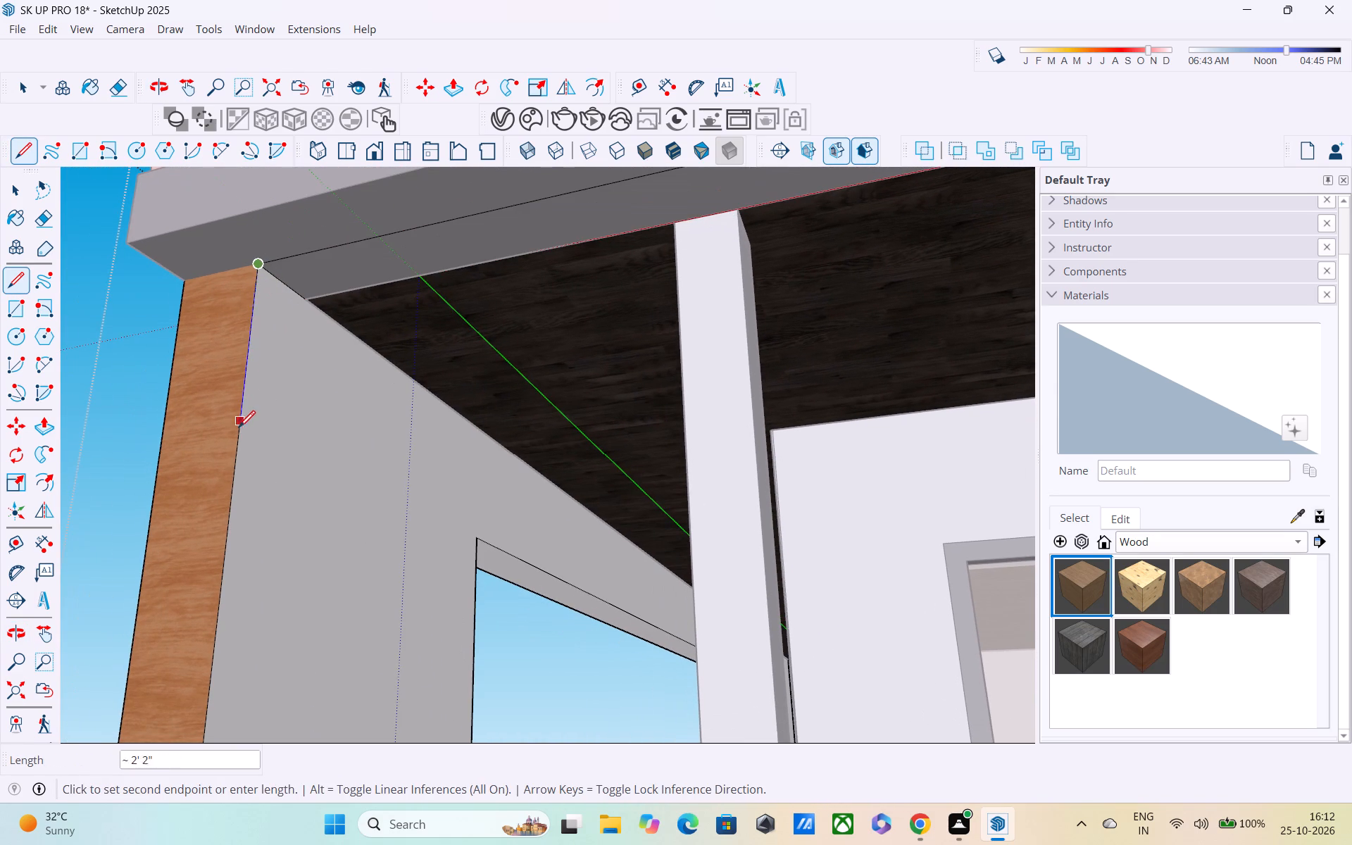
left_click(184, 280)
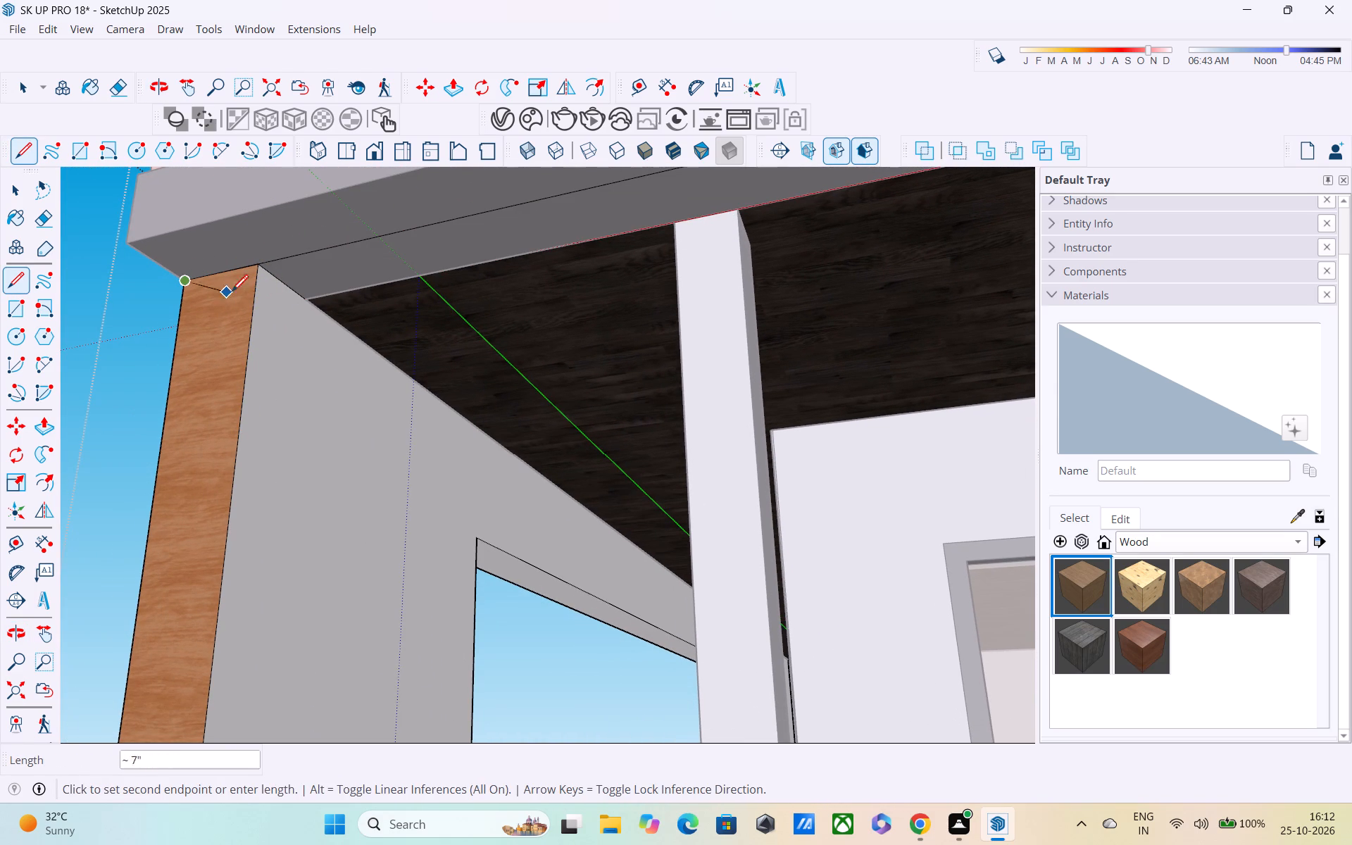
left_click_drag(263, 271, 259, 279)
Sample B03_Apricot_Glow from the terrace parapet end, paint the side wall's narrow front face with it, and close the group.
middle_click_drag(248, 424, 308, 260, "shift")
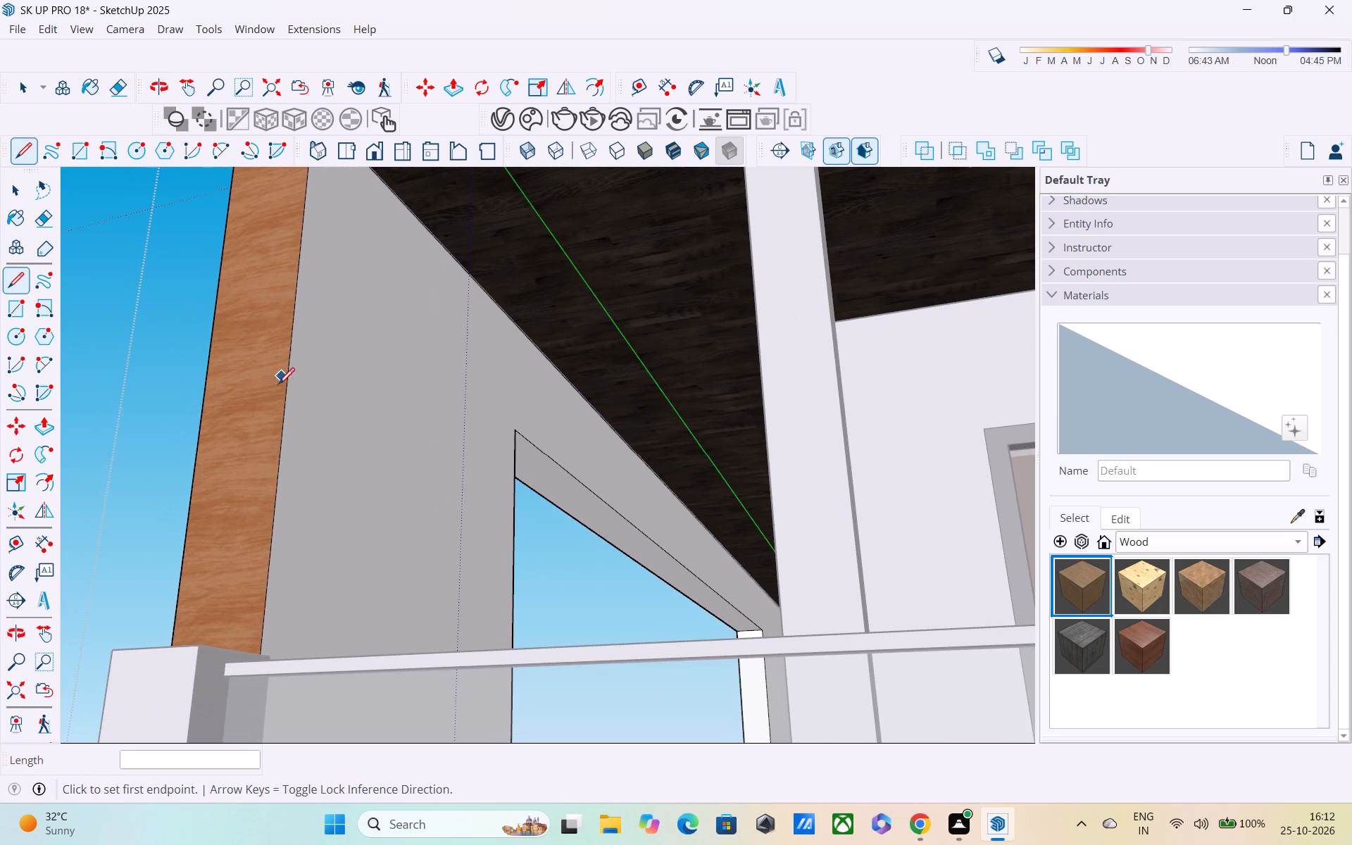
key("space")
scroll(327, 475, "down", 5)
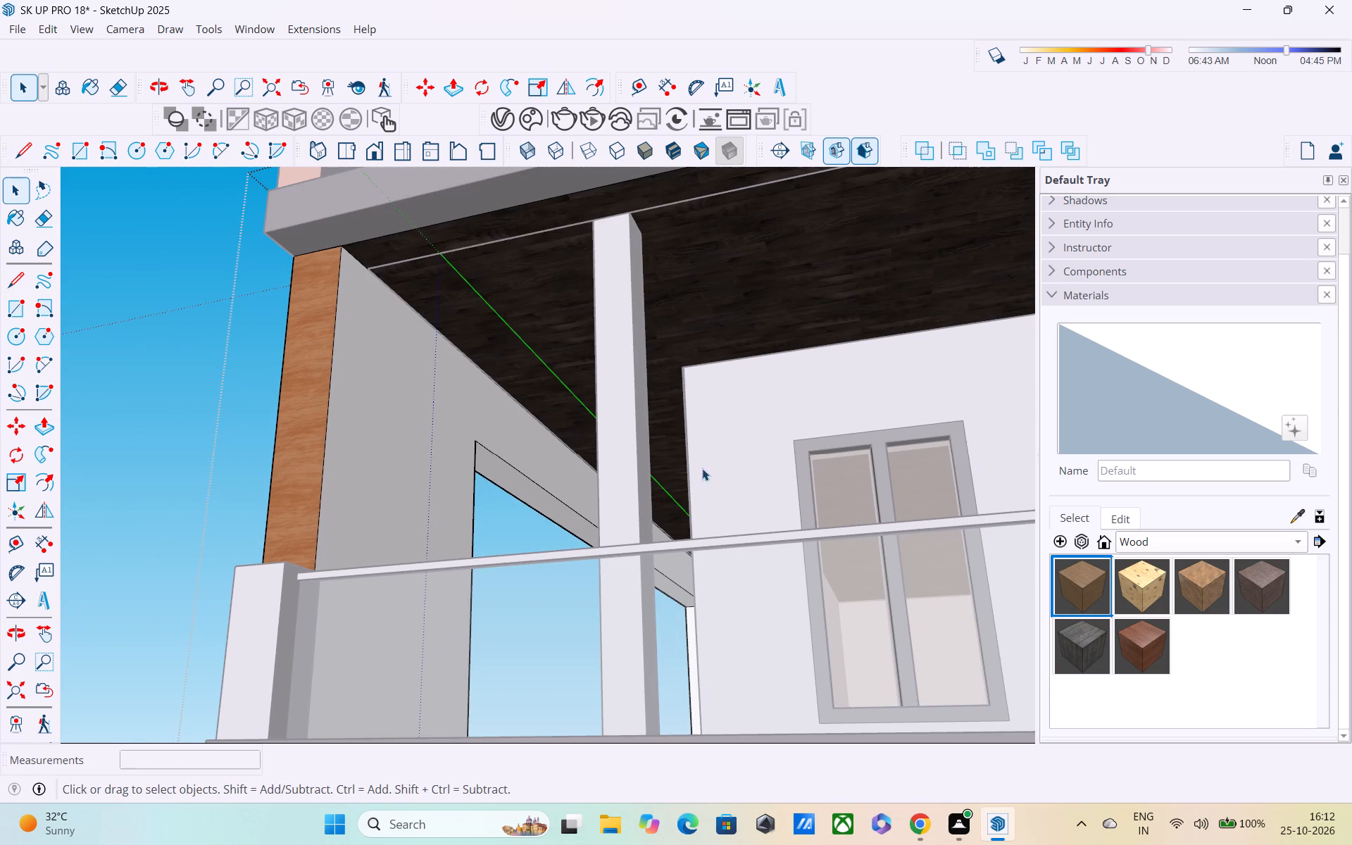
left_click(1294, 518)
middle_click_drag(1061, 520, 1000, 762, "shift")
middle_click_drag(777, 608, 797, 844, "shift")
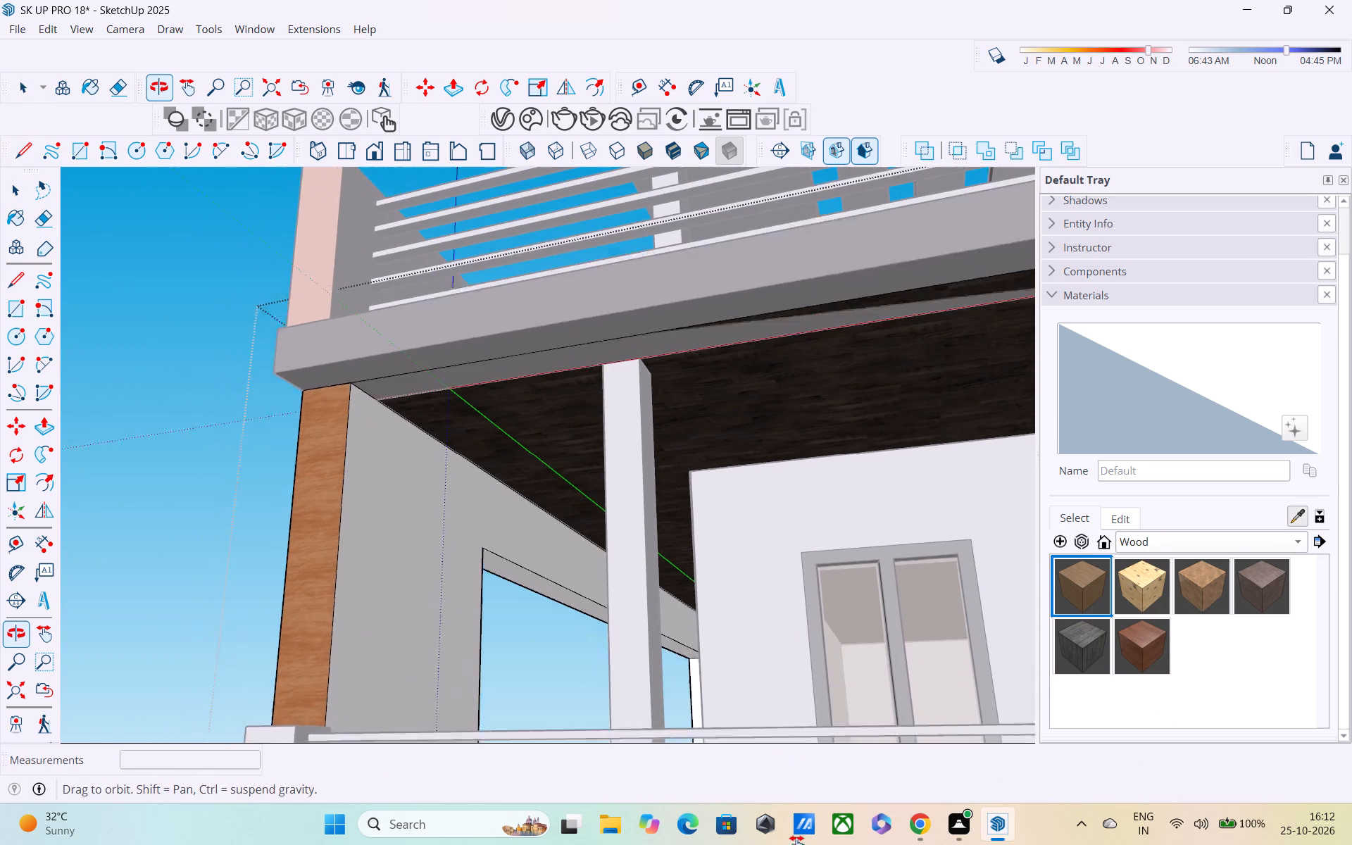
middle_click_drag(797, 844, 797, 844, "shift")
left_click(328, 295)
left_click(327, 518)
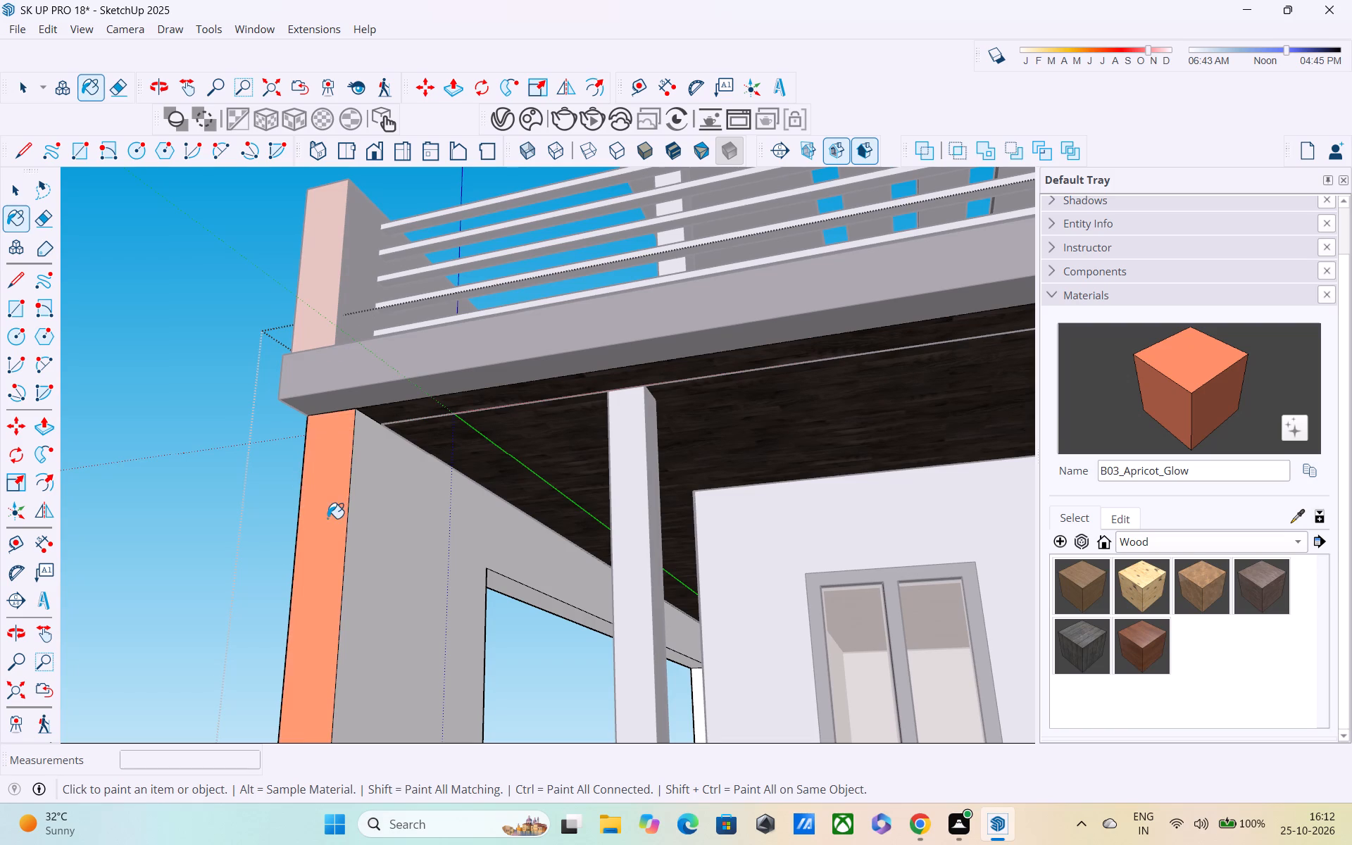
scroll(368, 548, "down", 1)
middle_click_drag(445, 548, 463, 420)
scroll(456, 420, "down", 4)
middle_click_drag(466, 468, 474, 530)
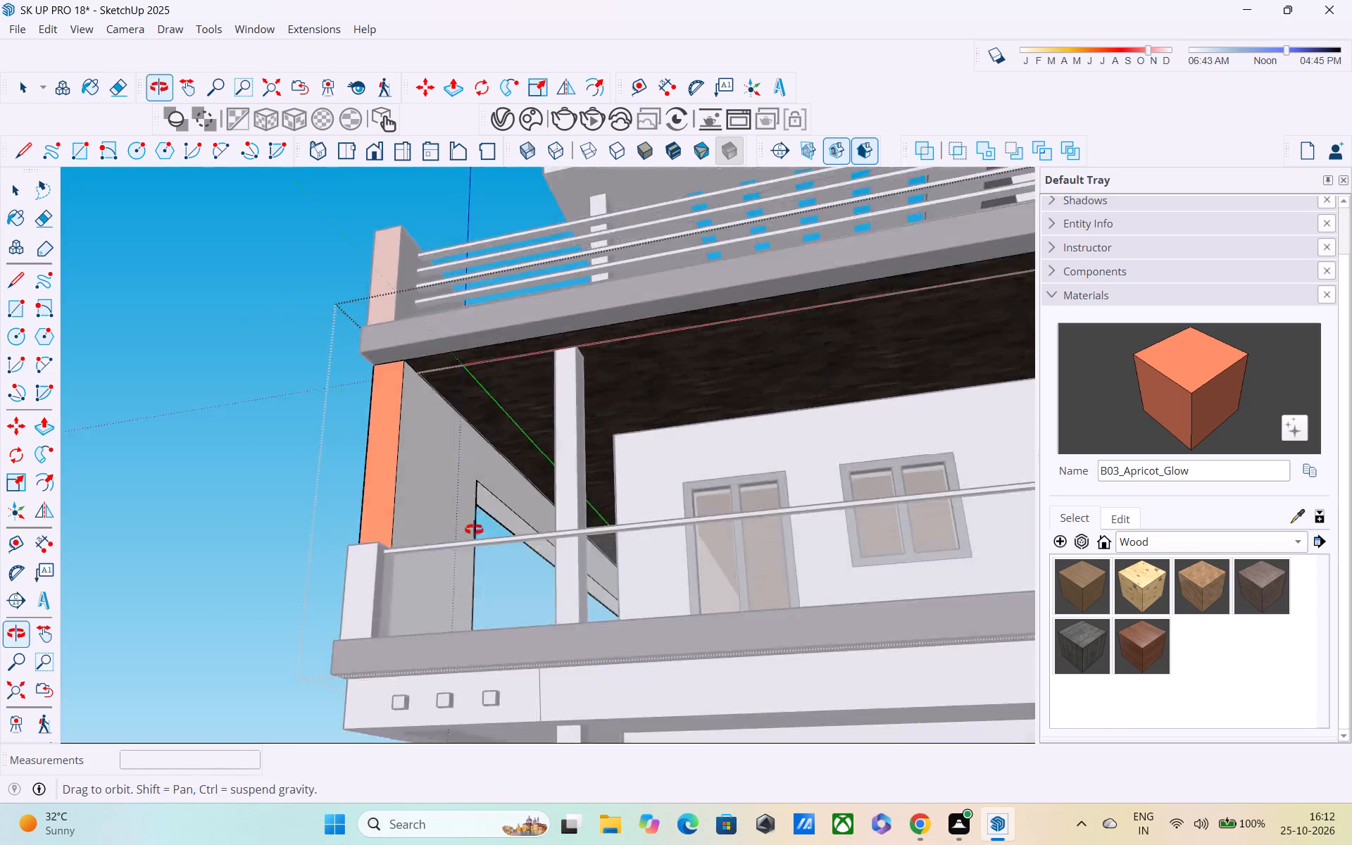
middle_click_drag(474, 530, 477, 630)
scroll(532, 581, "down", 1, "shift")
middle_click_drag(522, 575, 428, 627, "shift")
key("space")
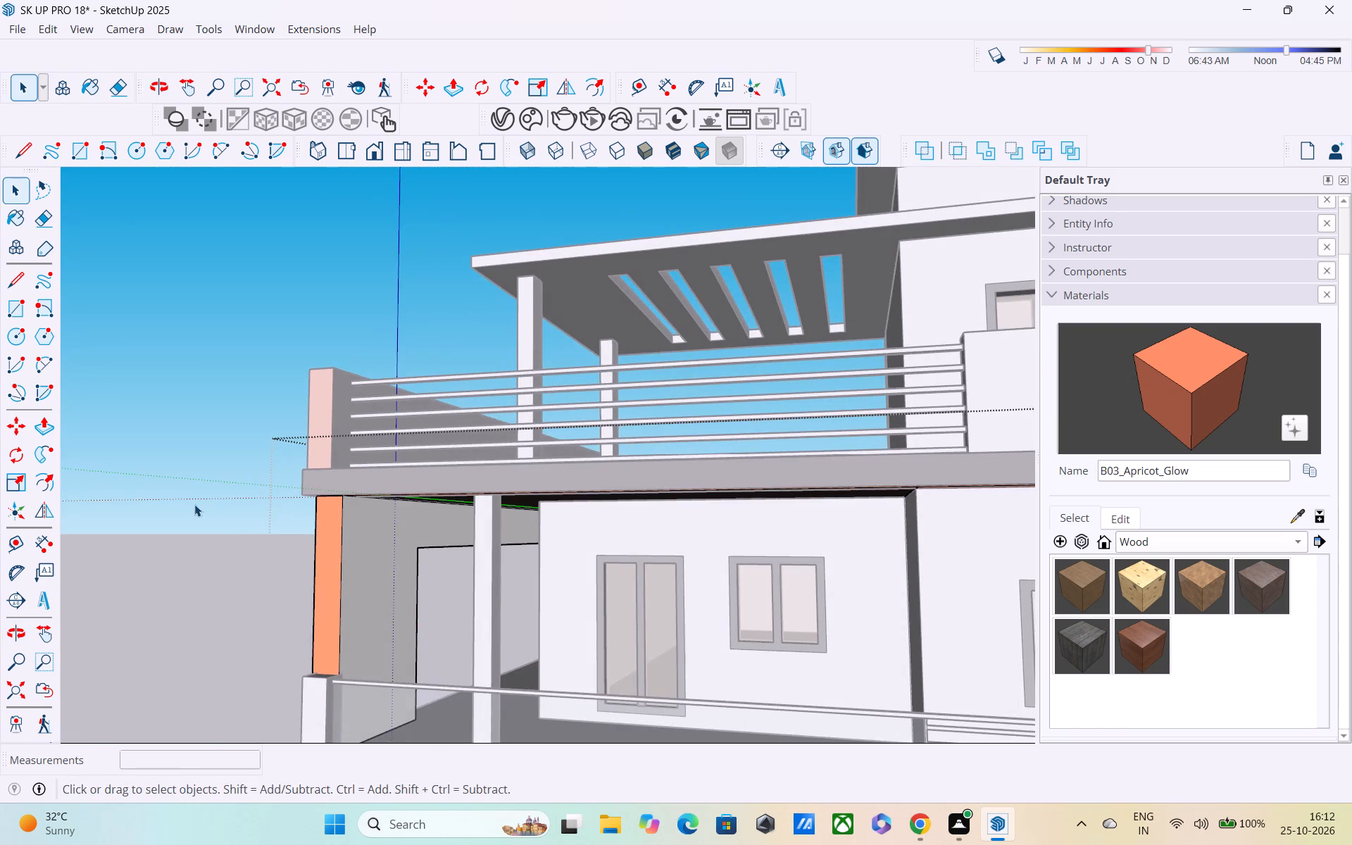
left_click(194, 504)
Examine the side wall's front face and the slatted wood panel on the front elevation from several angles.
middle_click_drag(383, 600, 763, 630)
scroll(728, 635, "down", 4)
scroll(670, 577, "up", 1)
scroll(655, 582, "down", 3)
middle_click_drag(647, 598, 531, 533)
scroll(494, 539, "up", 4)
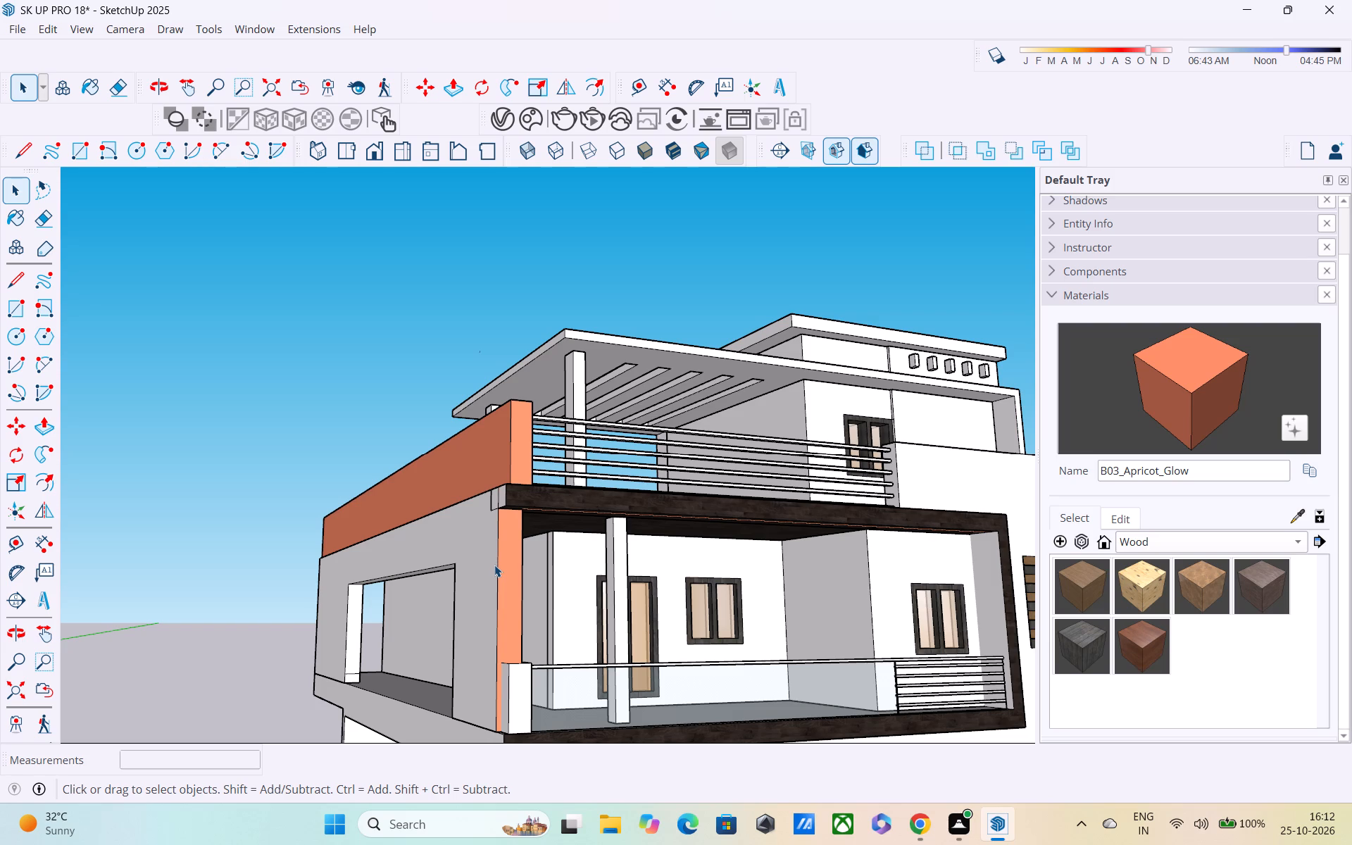
scroll(494, 565, "down", 3)
middle_click_drag(493, 575, 256, 585)
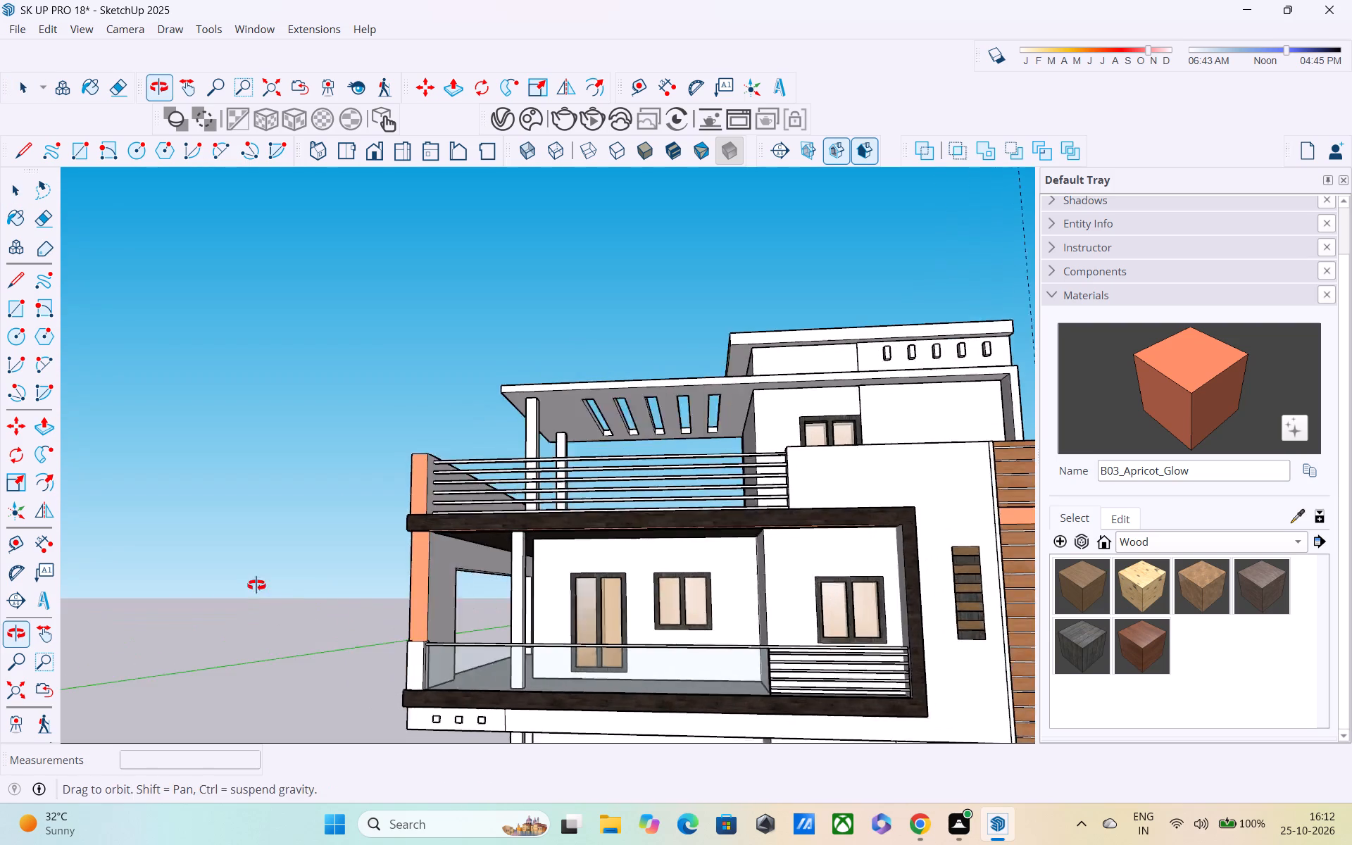
middle_click_drag(256, 585, 242, 587)
scroll(250, 587, "up", 1)
scroll(250, 587, "down", 4)
middle_click_drag(499, 606, 325, 632)
scroll(668, 609, "up", 4)
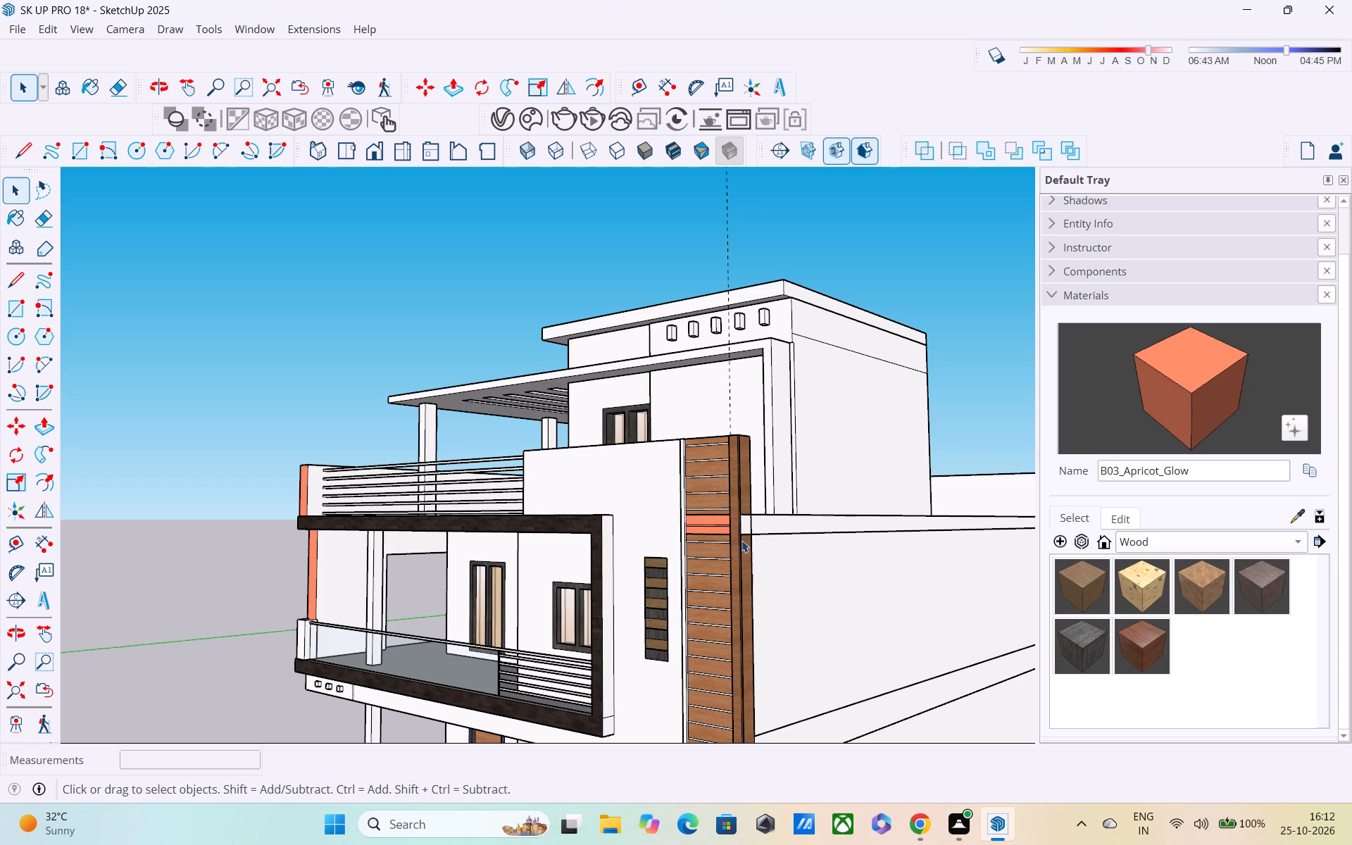
Repaint the wall group's front face behind the slatted panel with Wood_Veneer_15_1K sampled from the panel, and close the group.
double_click(722, 522)
double_click(719, 521)
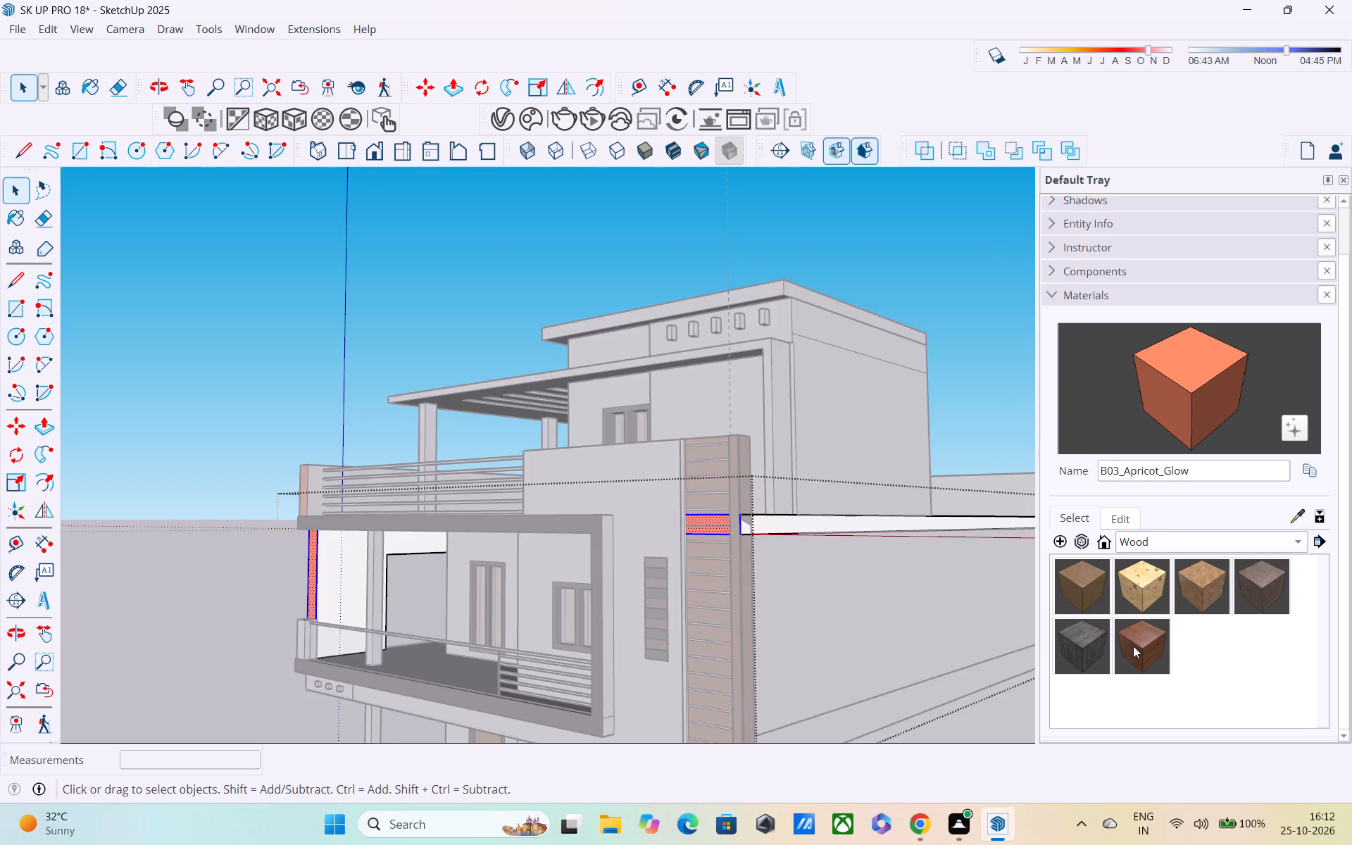
left_click(1304, 517)
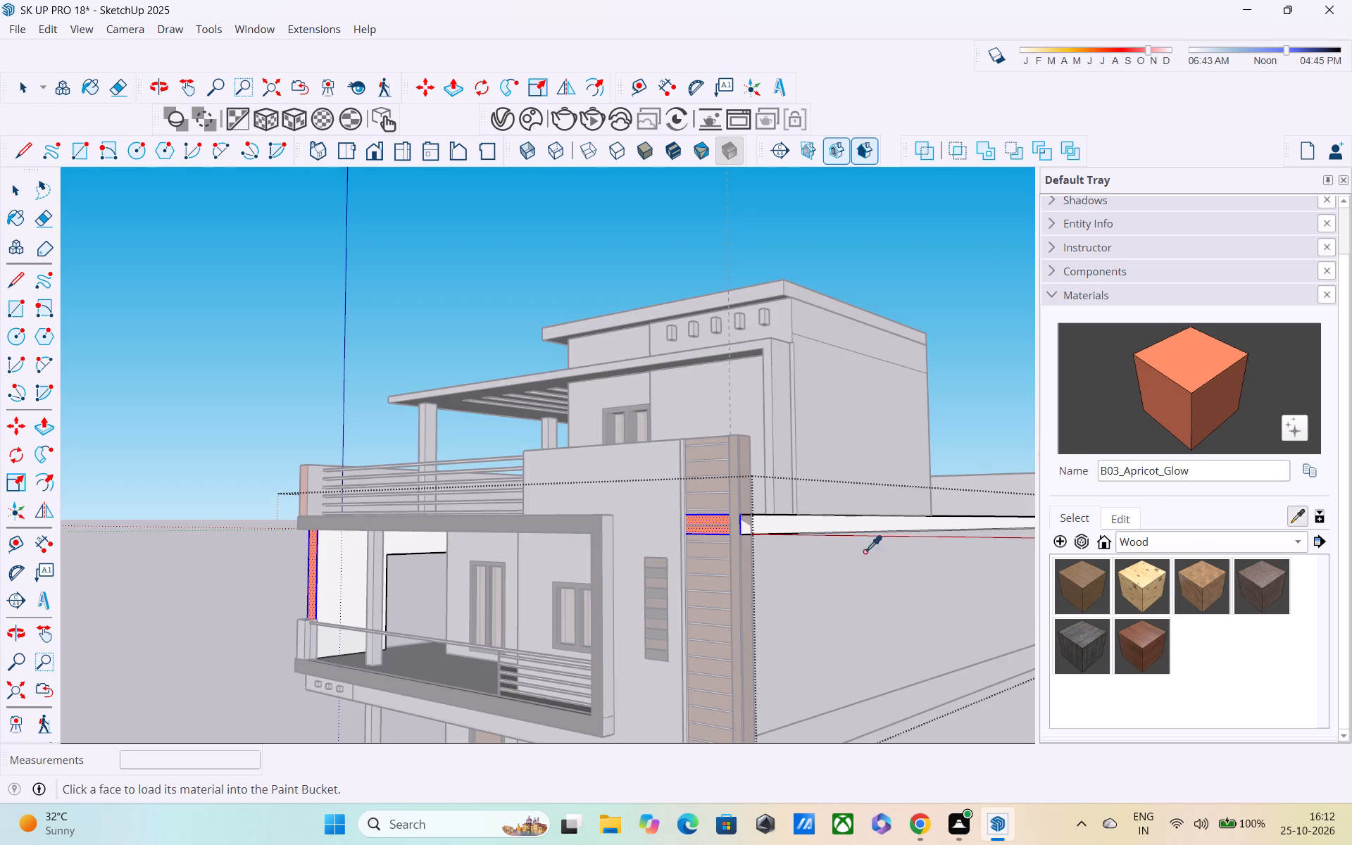
left_click(728, 572)
left_click(711, 527)
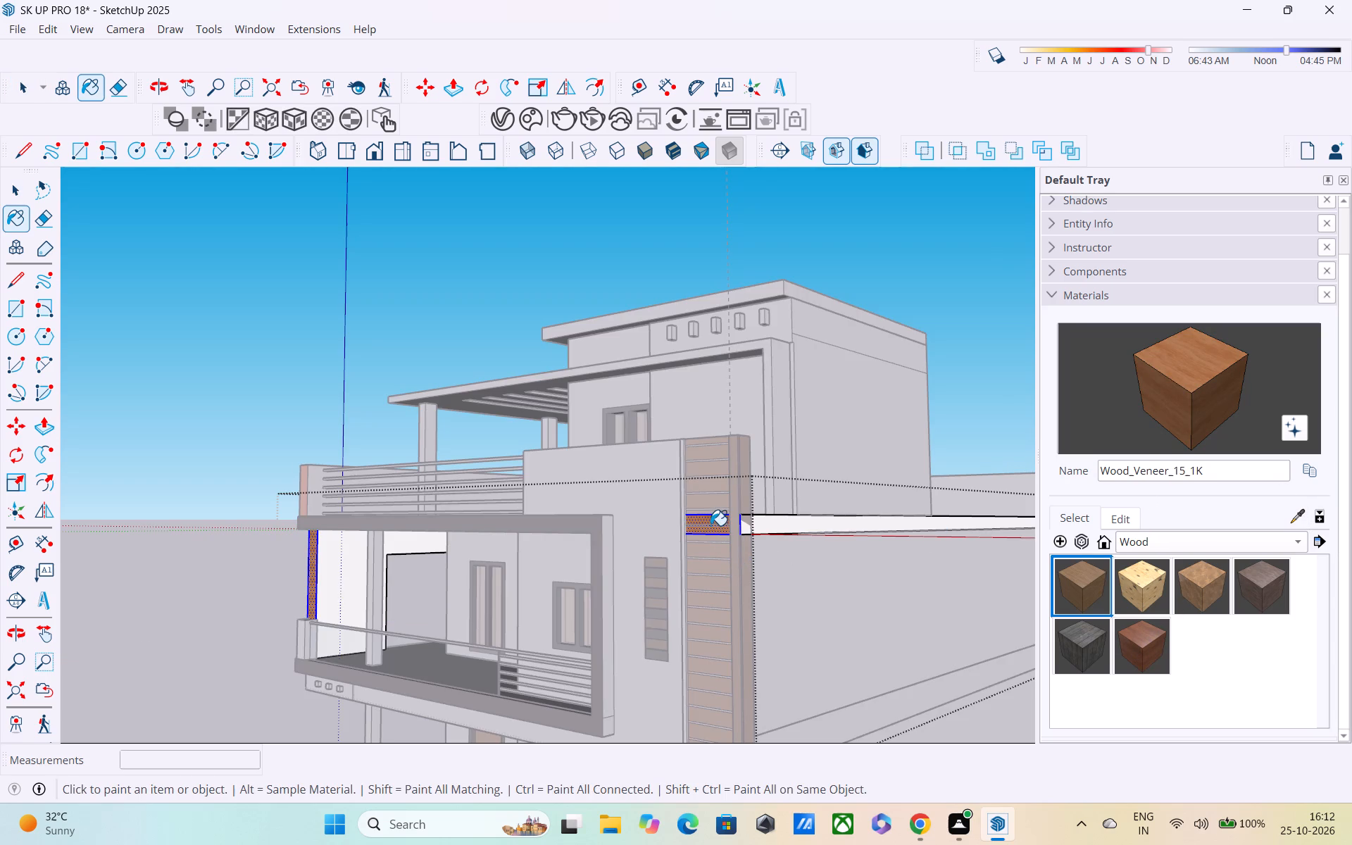
left_click(965, 394)
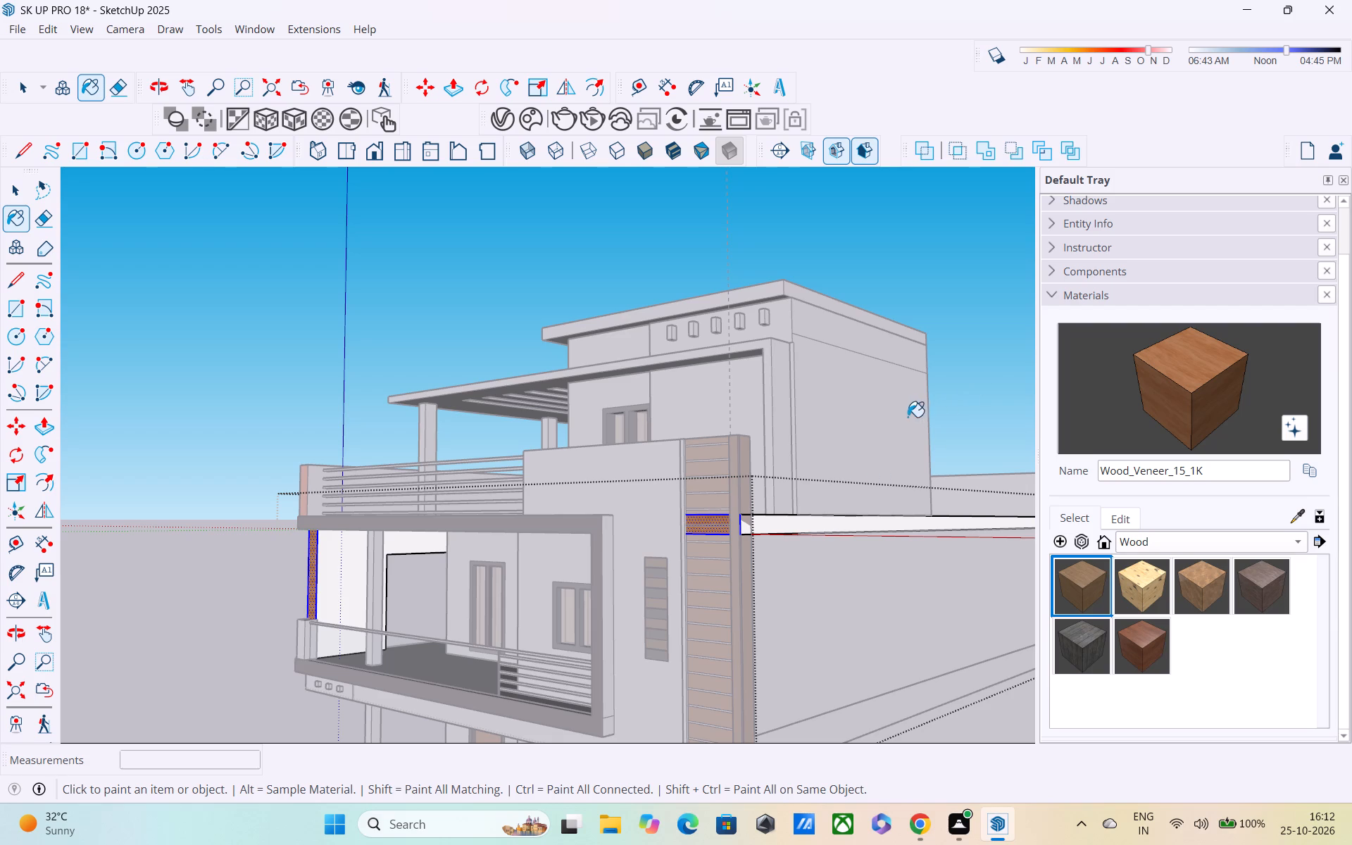
key("space")
left_click(918, 394)
Examine the dark wood balcony ceiling, its front band and the side wall's top corner from below and above.
middle_click_drag(880, 411, 1198, 112)
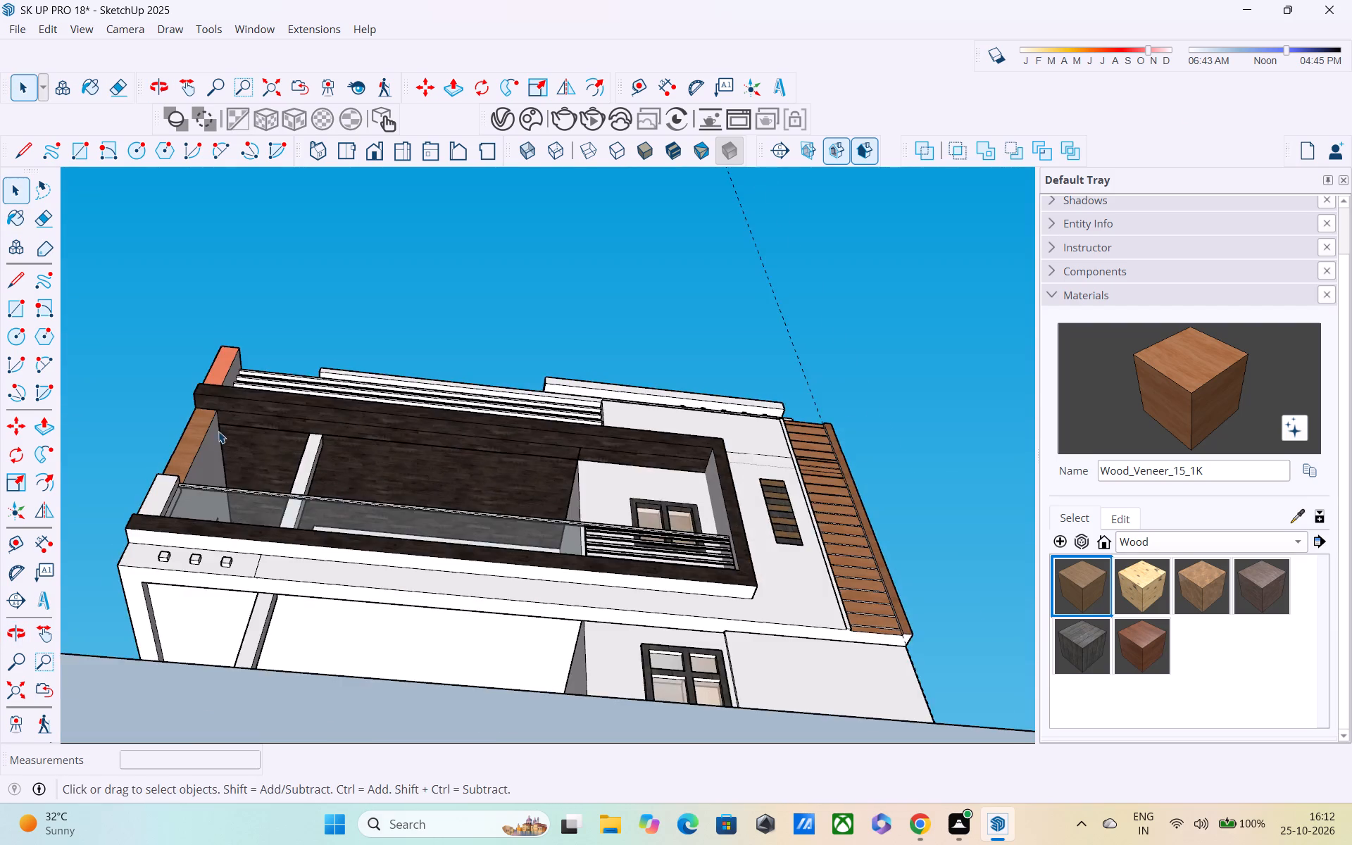
scroll(213, 430, "up", 3)
middle_click_drag(215, 383, 387, 454)
scroll(266, 407, "up", 3)
middle_click_drag(256, 373, 205, 294)
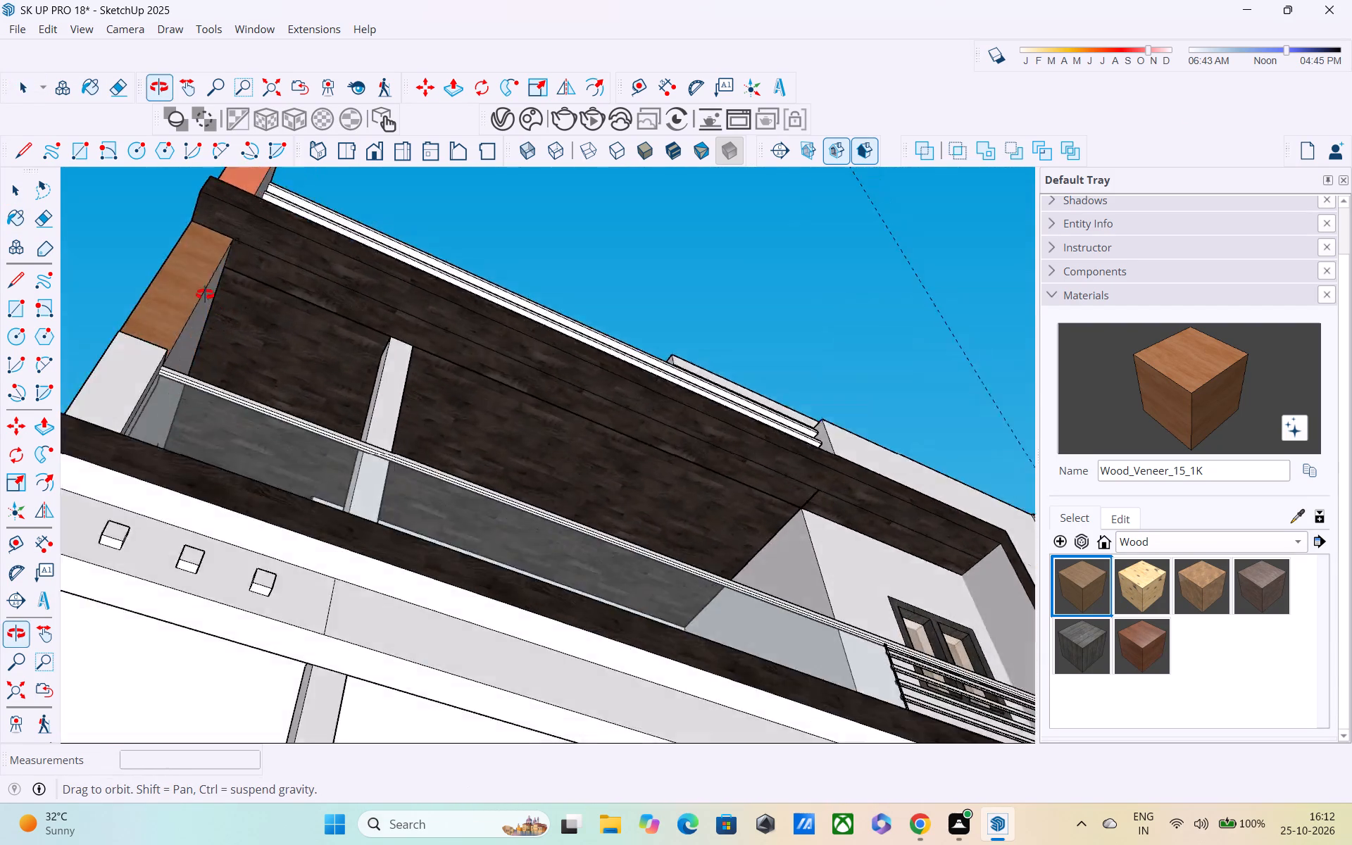
middle_click_drag(205, 294, 0, 242)
scroll(137, 344, "up", 4)
middle_click_drag(115, 421, 34, 482)
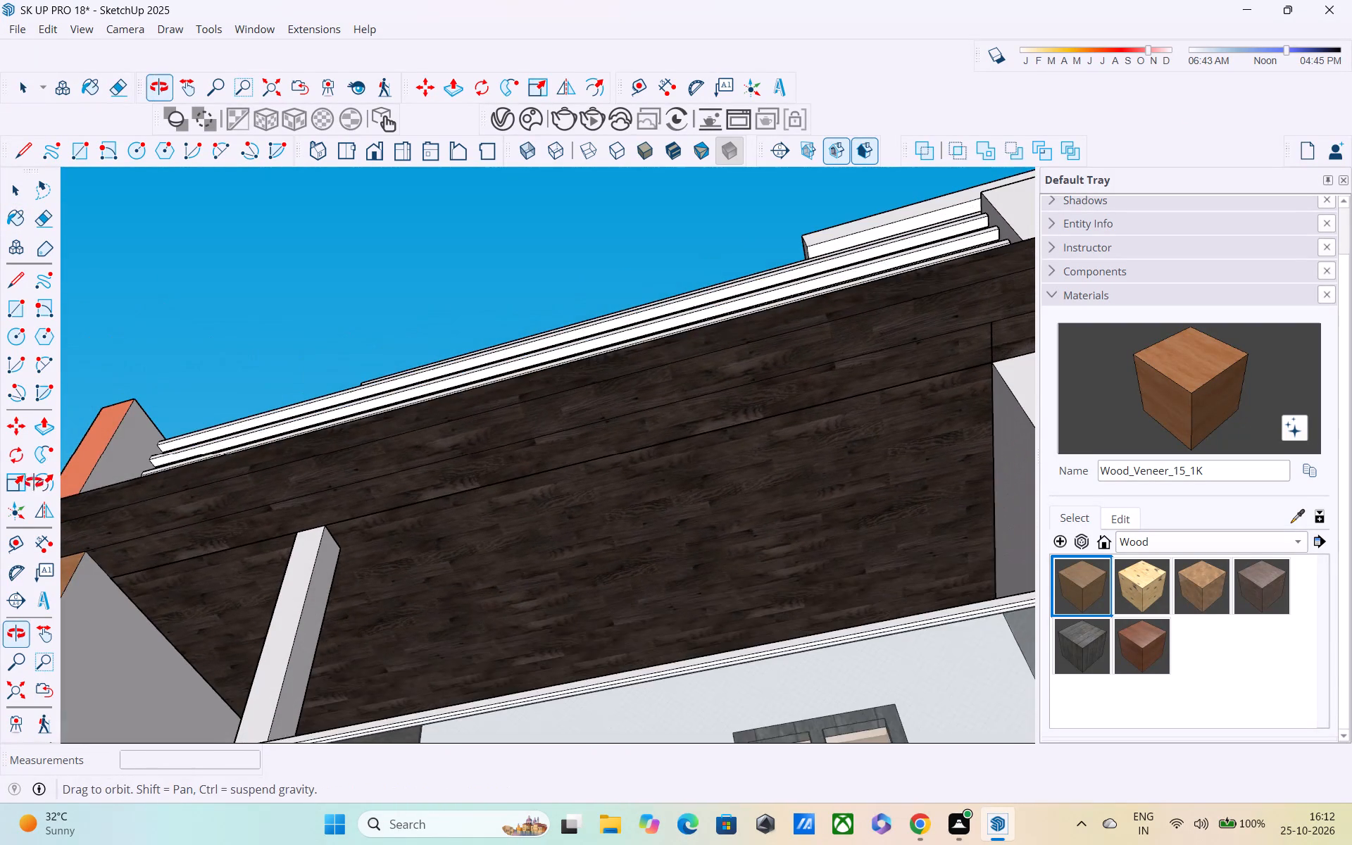
middle_click_drag(34, 482, 34, 483)
middle_click_drag(133, 489, 382, 420, "shift")
middle_click_drag(373, 449, 296, 490)
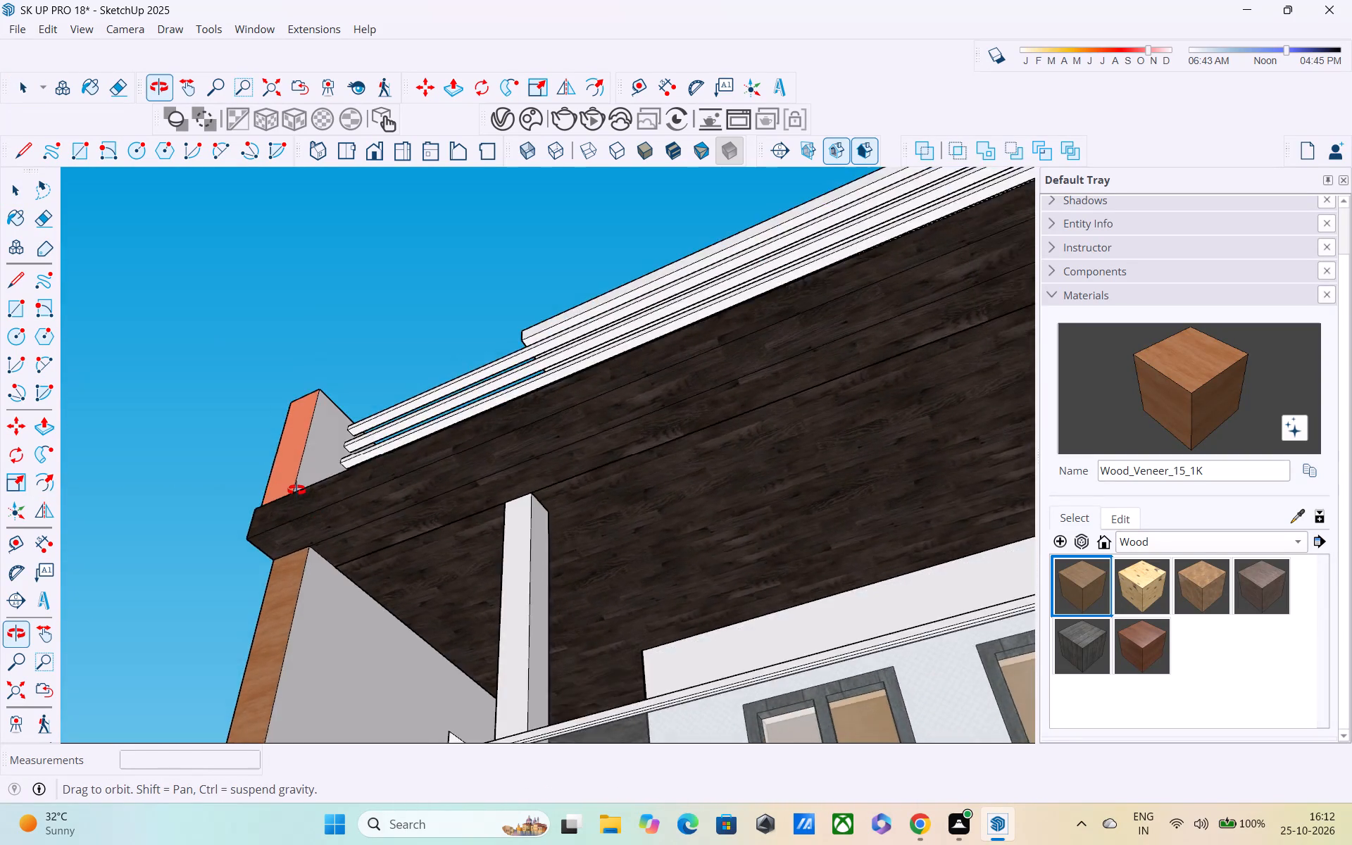
middle_click_drag(296, 490, 83, 470)
middle_click_drag(852, 365, 880, 337)
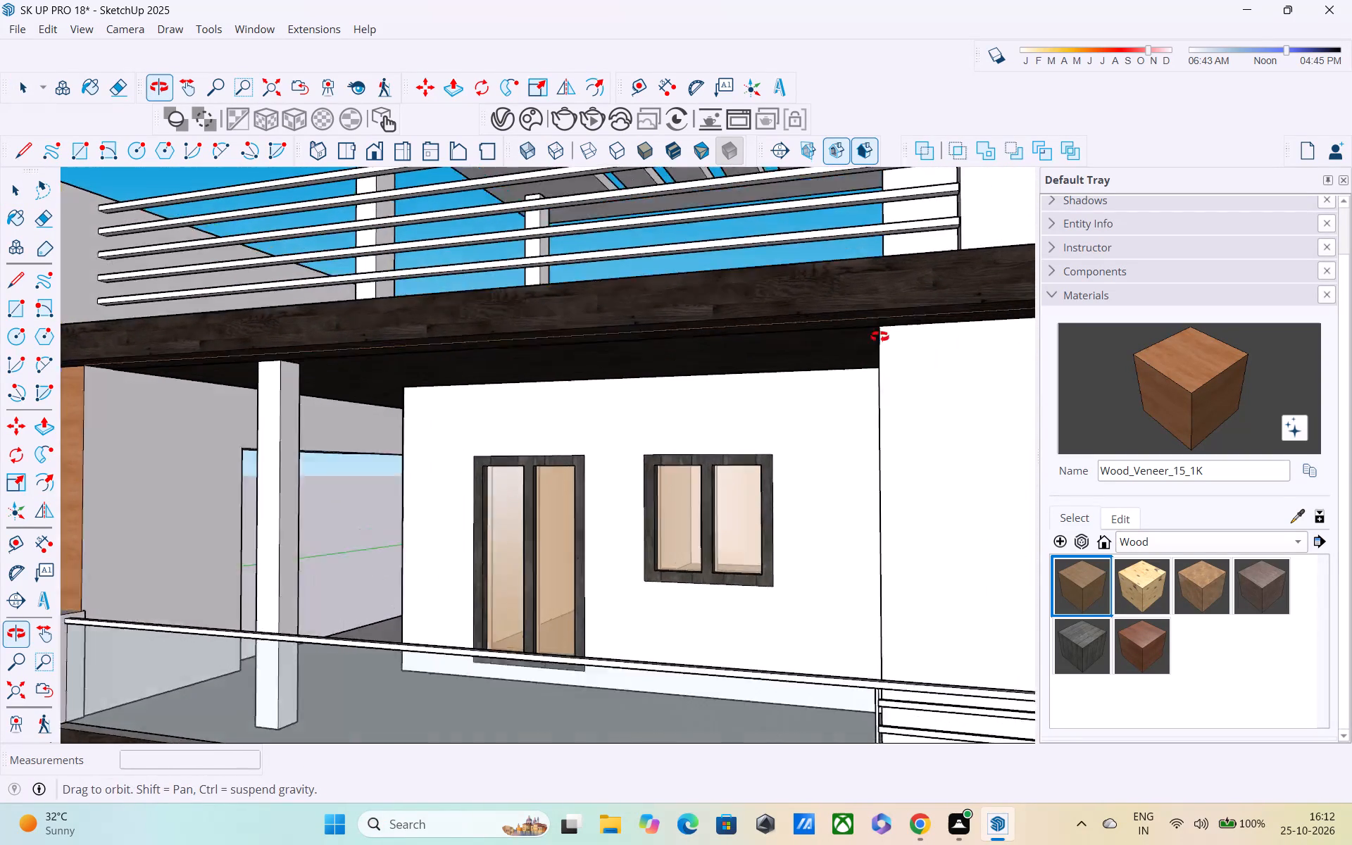
middle_click_drag(880, 337, 1087, 197)
scroll(785, 395, "up", 3)
middle_click_drag(832, 375, 512, 346)
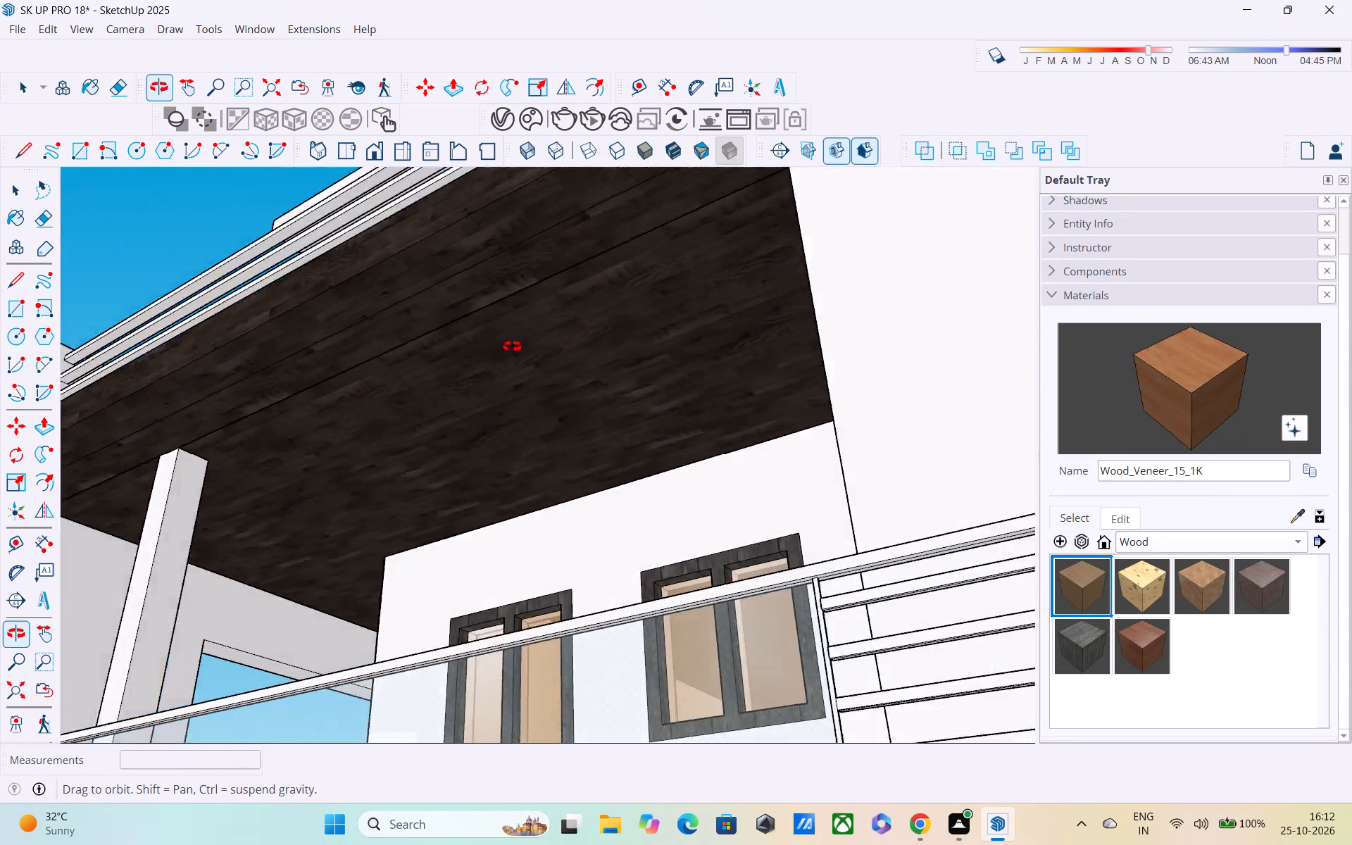
middle_click_drag(512, 346, 565, 687)
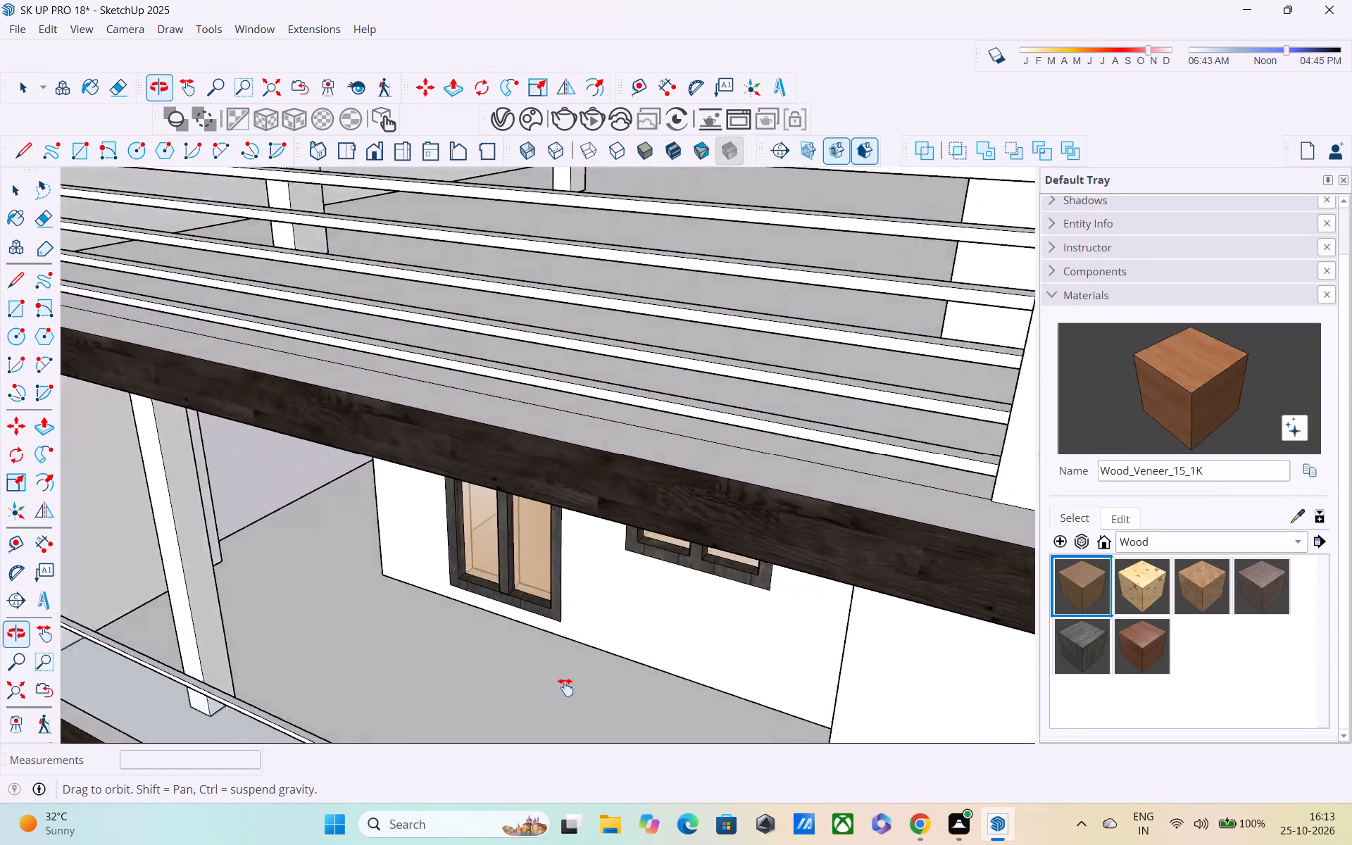
Examine the side wall's wood front face and its junction with the dark balcony band and ceiling from outside and below.
middle_click_drag(565, 687, 849, 647)
middle_click_drag(425, 349, 930, 238)
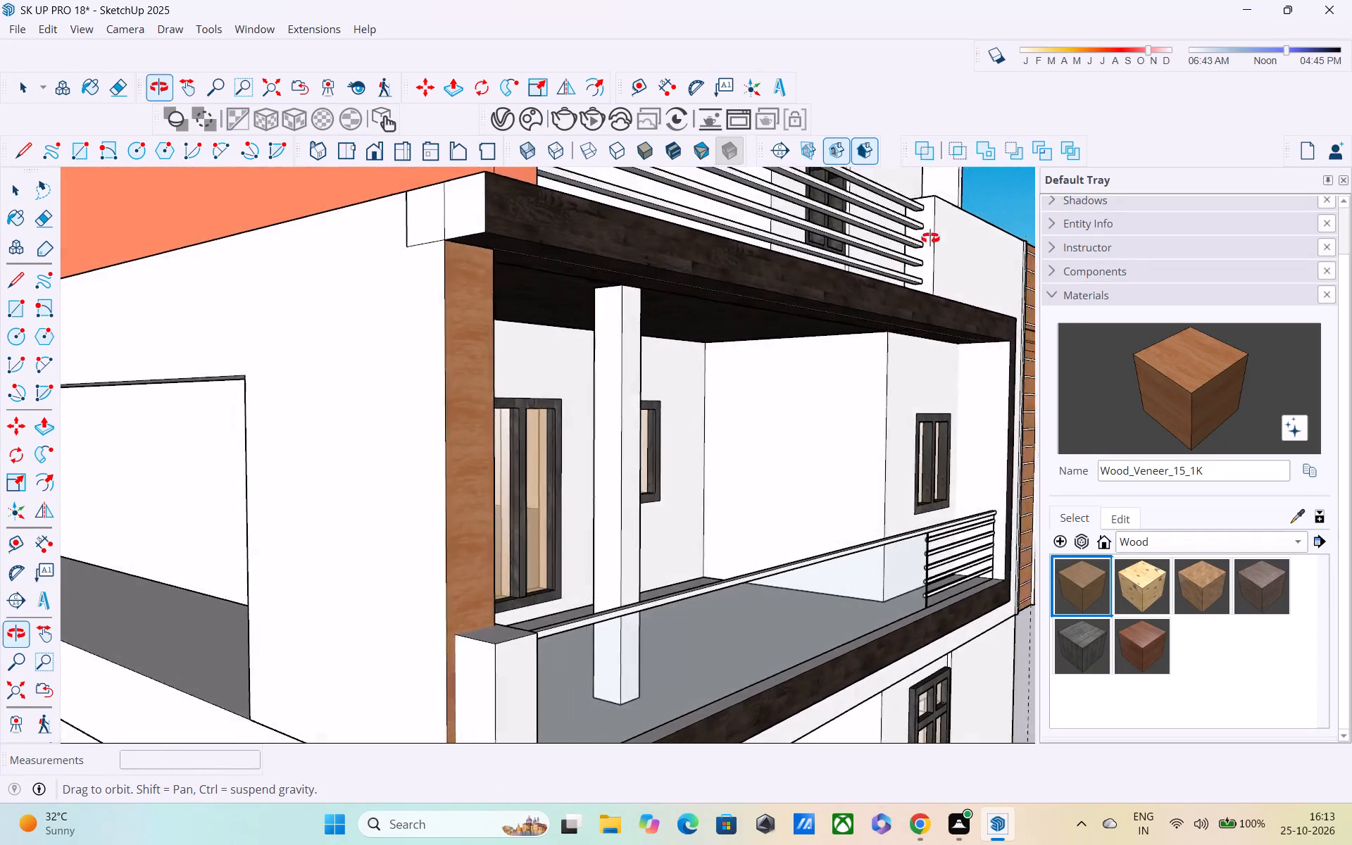
middle_click_drag(930, 238, 751, 256)
middle_click_drag(468, 264, 511, 175)
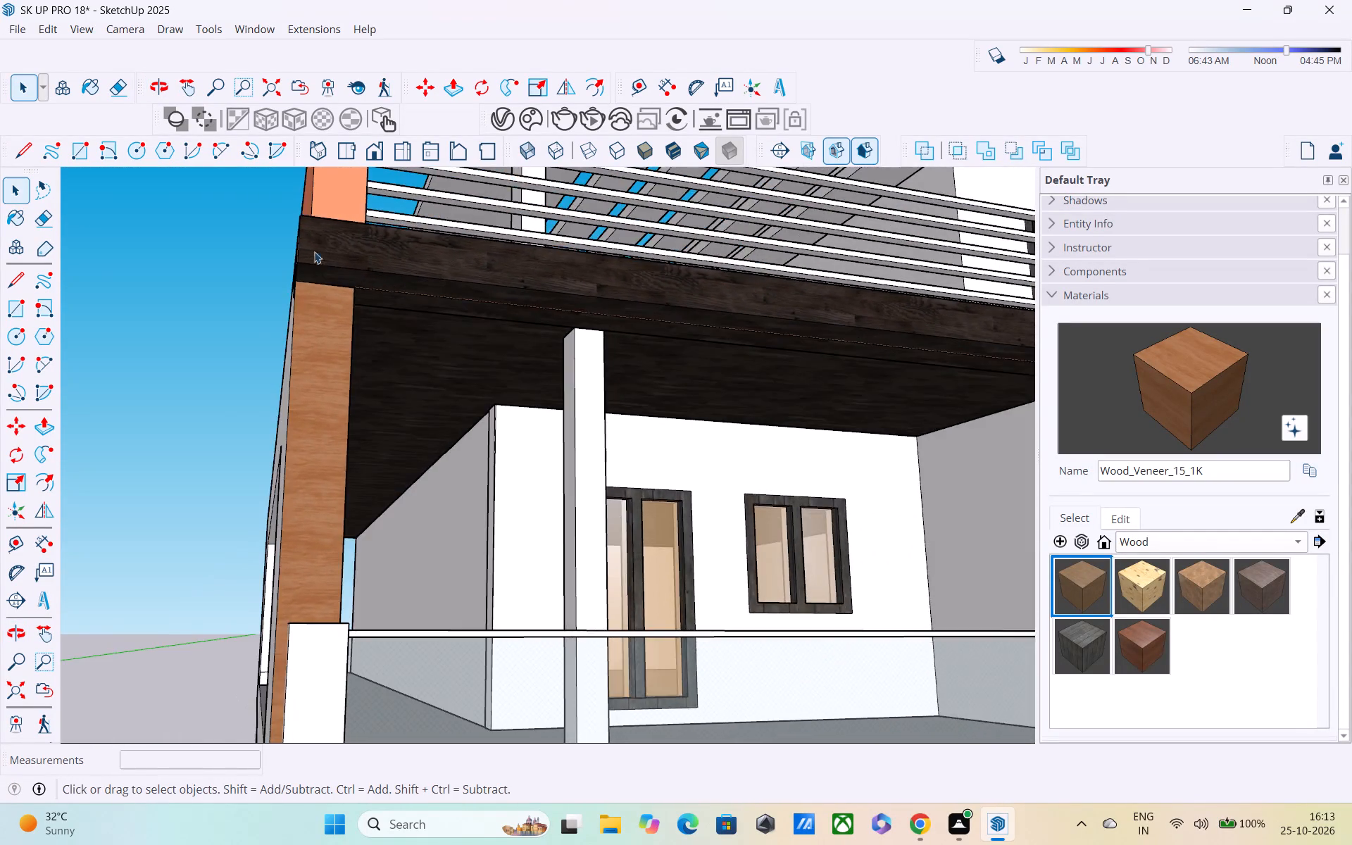
scroll(221, 291, "up", 4)
scroll(482, 285, "down", 1)
scroll(577, 309, "down", 4)
middle_click_drag(744, 384, 490, 346)
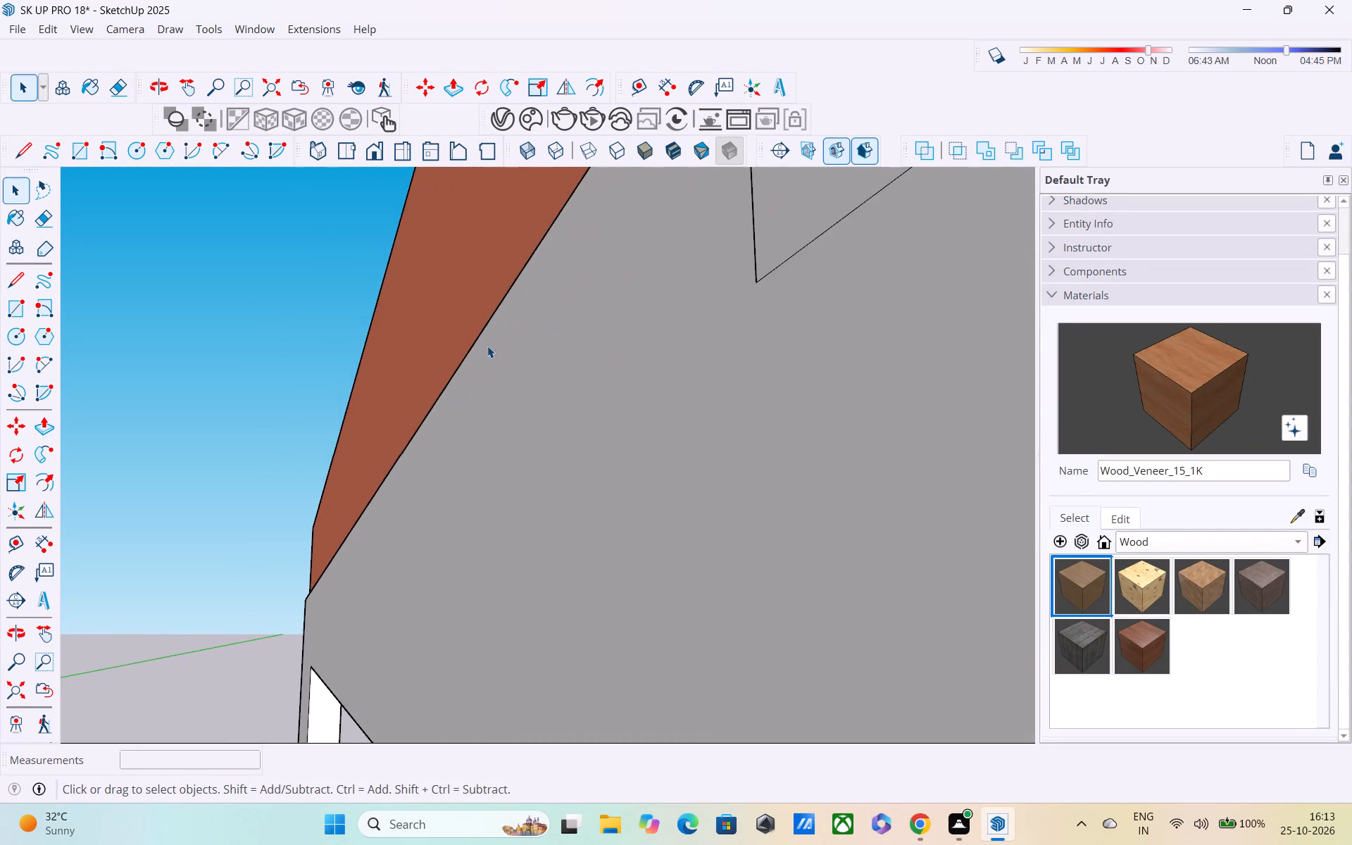
scroll(487, 346, "down", 6)
middle_click_drag(651, 352, 750, 449)
middle_click_drag(709, 400, 641, 354)
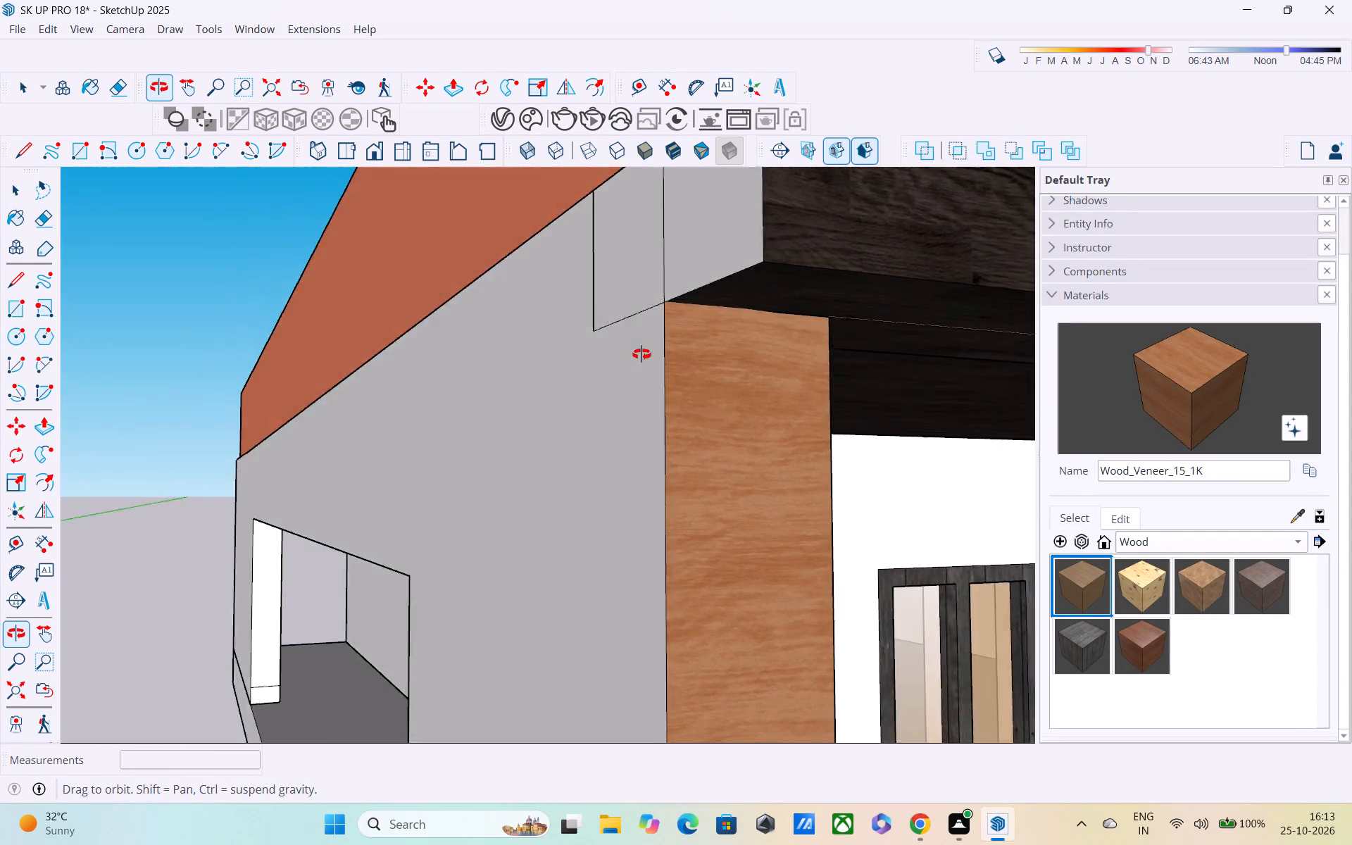
middle_click_drag(641, 354, 0, 401)
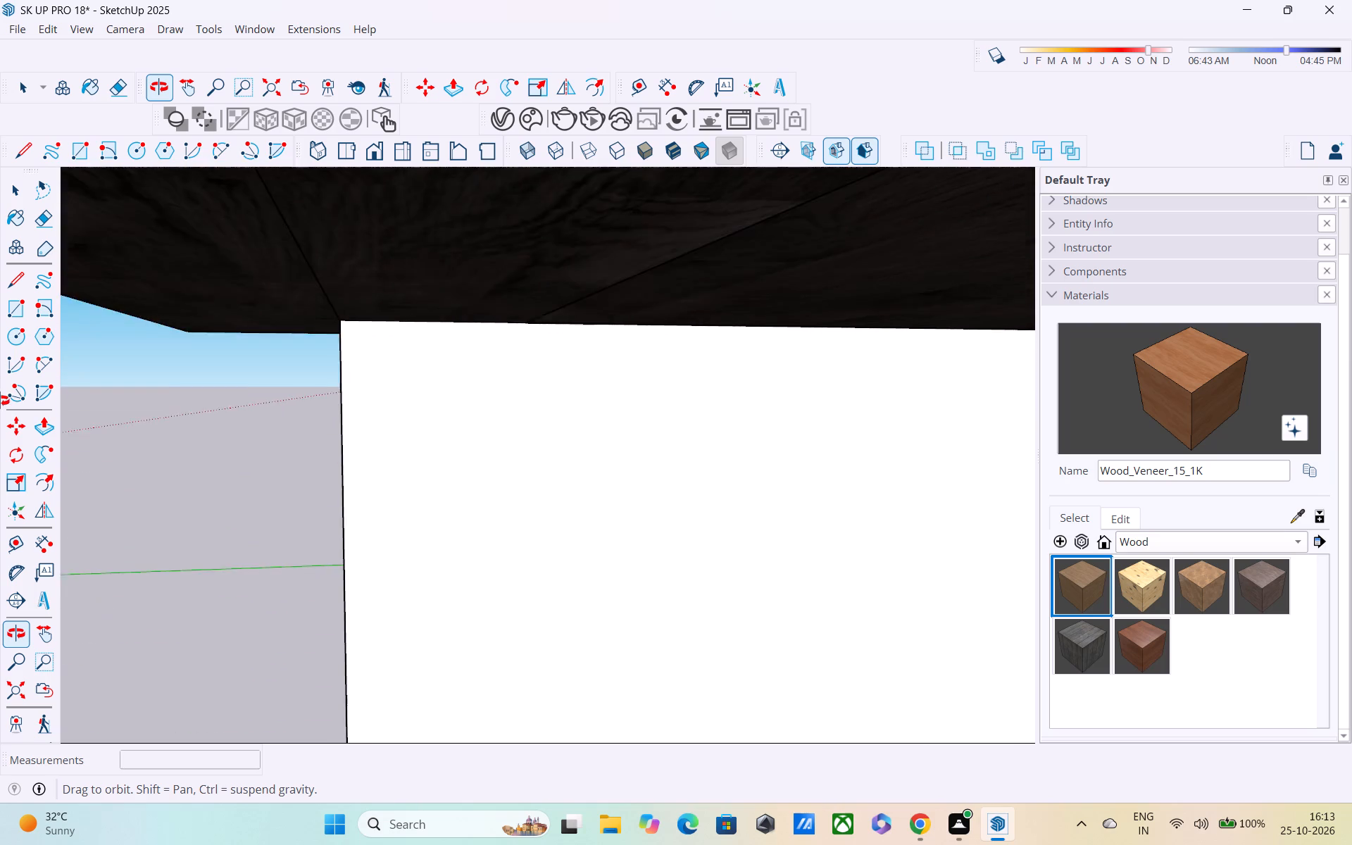
middle_click_drag(0, 401, 160, 309)
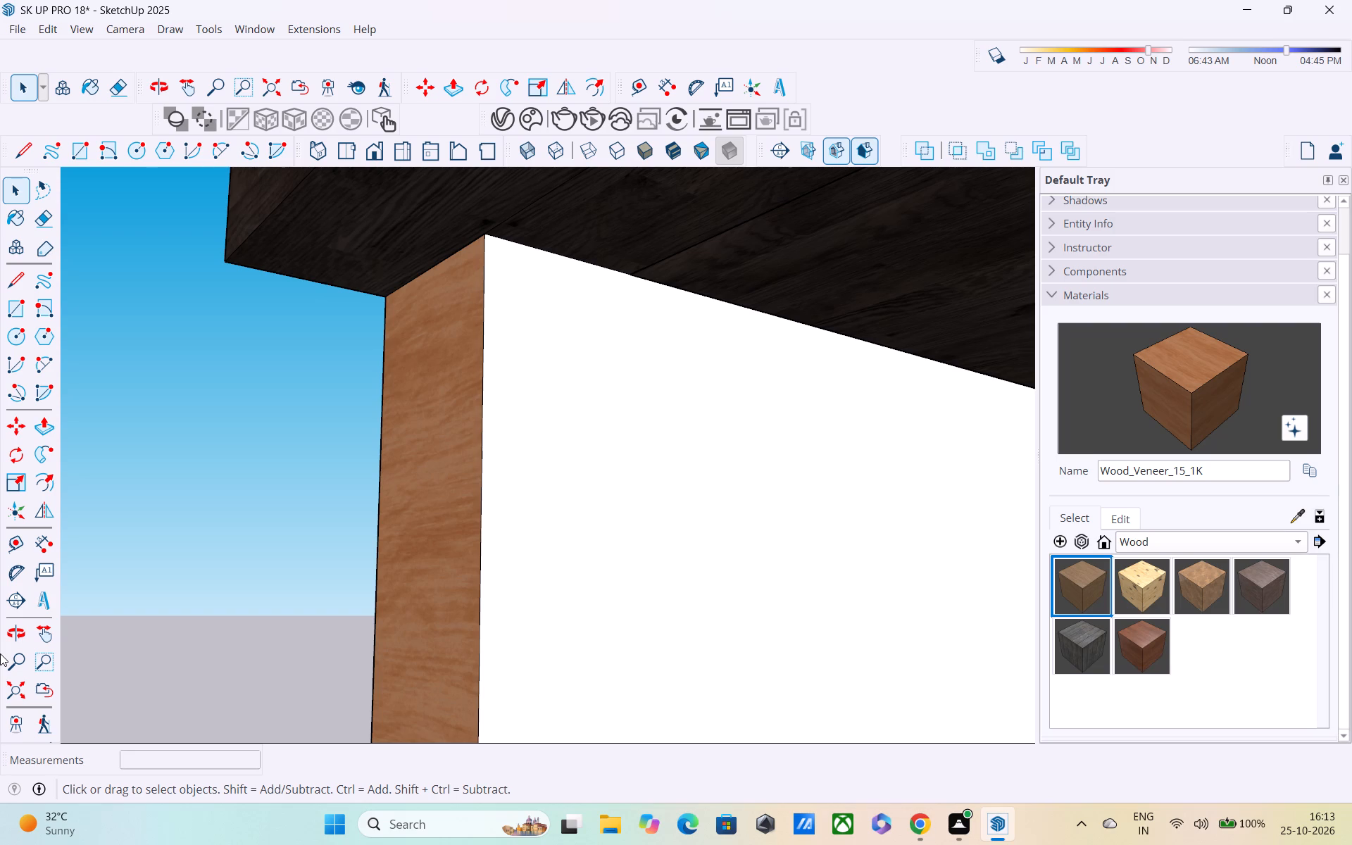
Examine the balcony railing, slatted panel and plain ground-floor walls across the whole front elevation.
scroll(134, 833, "down", 9)
scroll(472, 820, "down", 4)
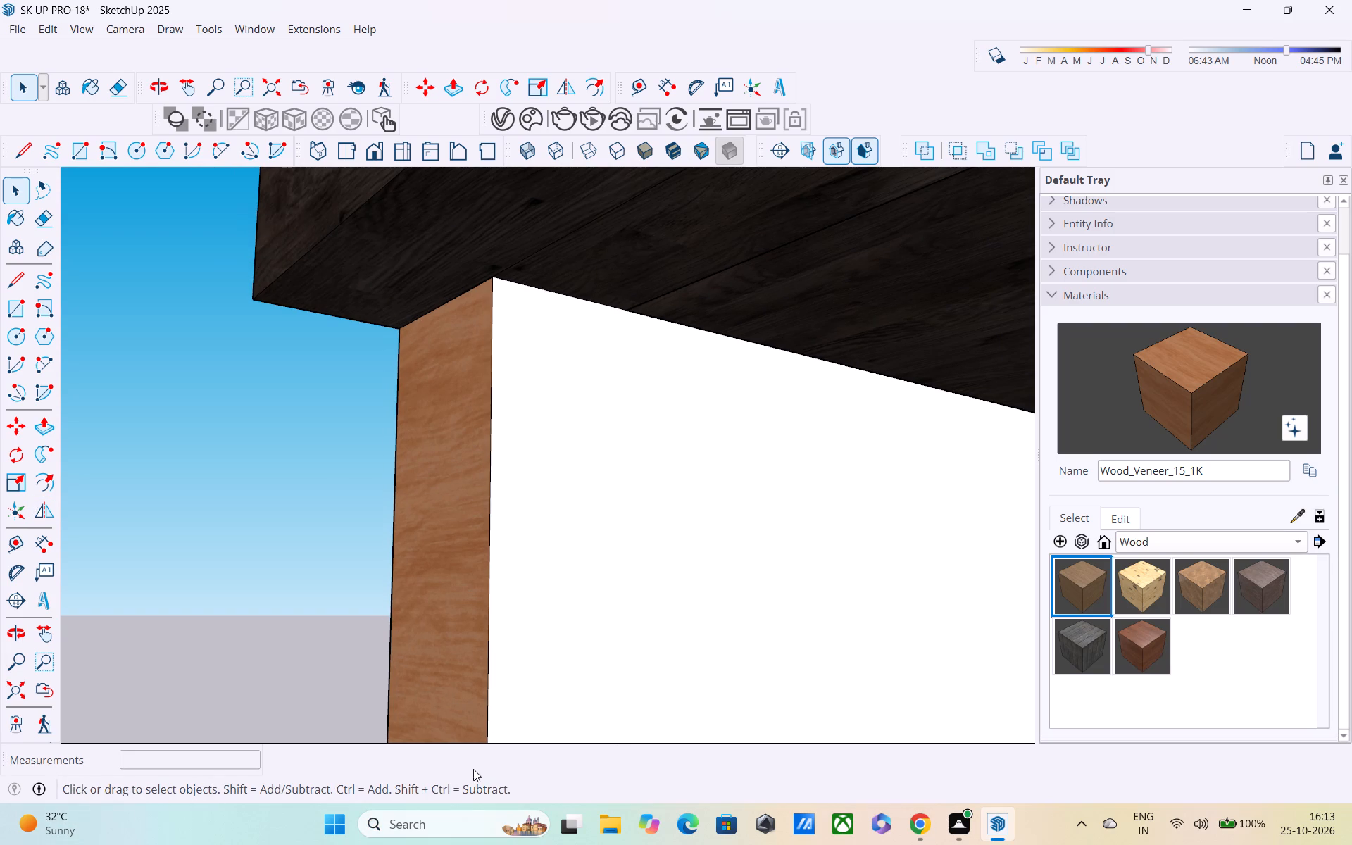
scroll(461, 715, "down", 1)
middle_click_drag(462, 685, 370, 439, "shift")
scroll(363, 426, "down", 7)
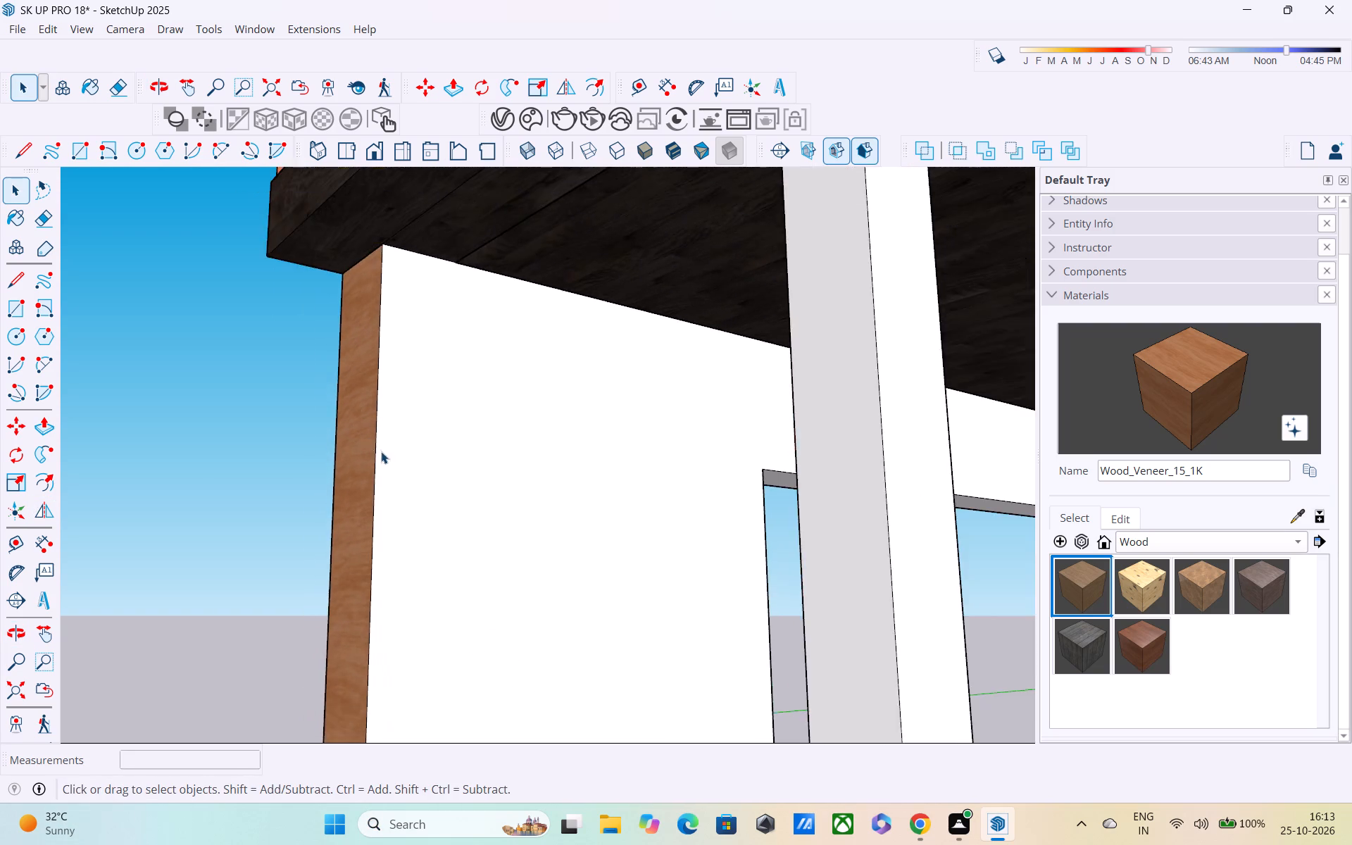
scroll(383, 453, "down", 4)
middle_click_drag(449, 481, 420, 360, "shift")
scroll(418, 360, "down", 5)
middle_click_drag(415, 376, 393, 287)
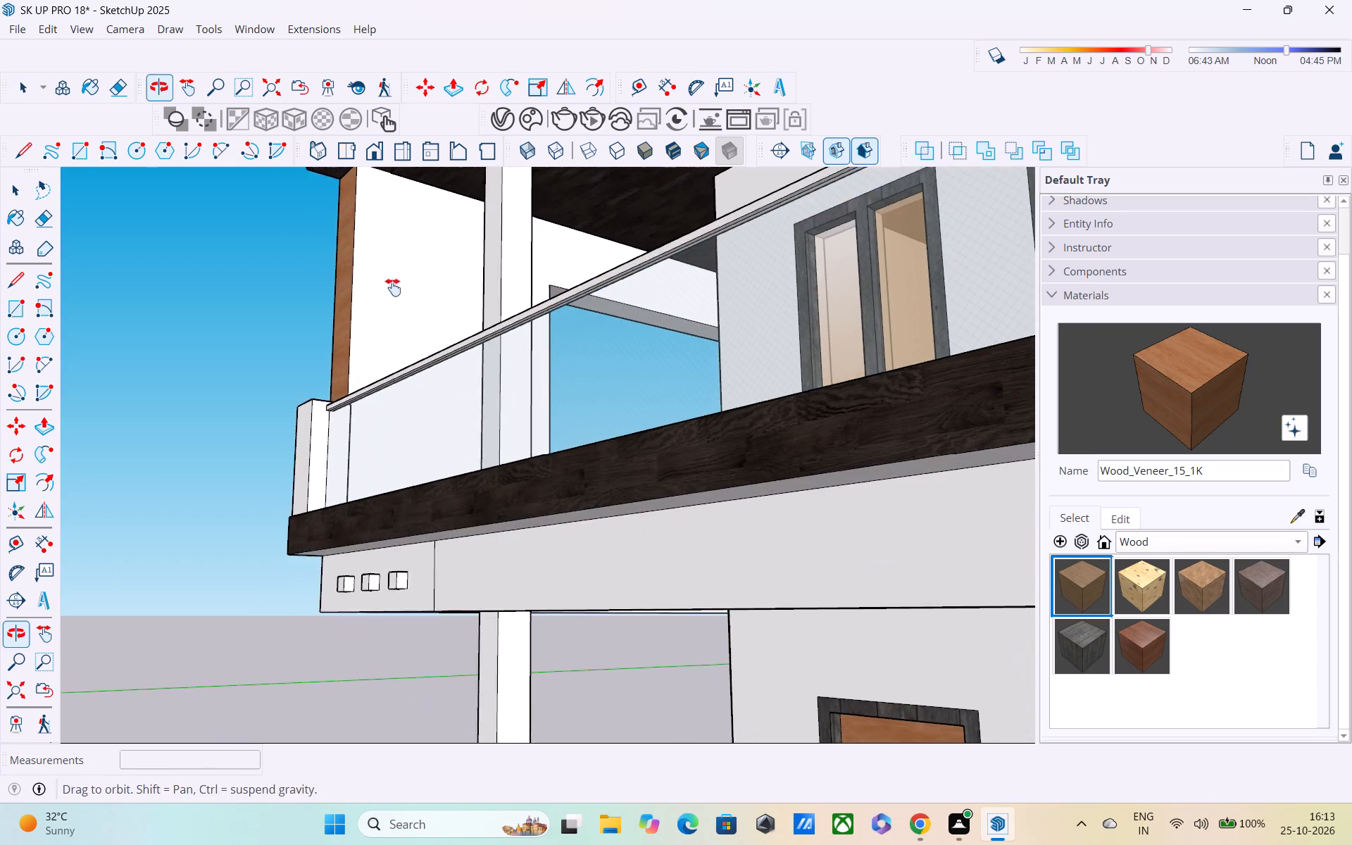
middle_click_drag(393, 287, 392, 287)
scroll(389, 299, "down", 5)
middle_click_drag(483, 325, 639, 447)
scroll(675, 432, "down", 4)
middle_click_drag(659, 435, 542, 328)
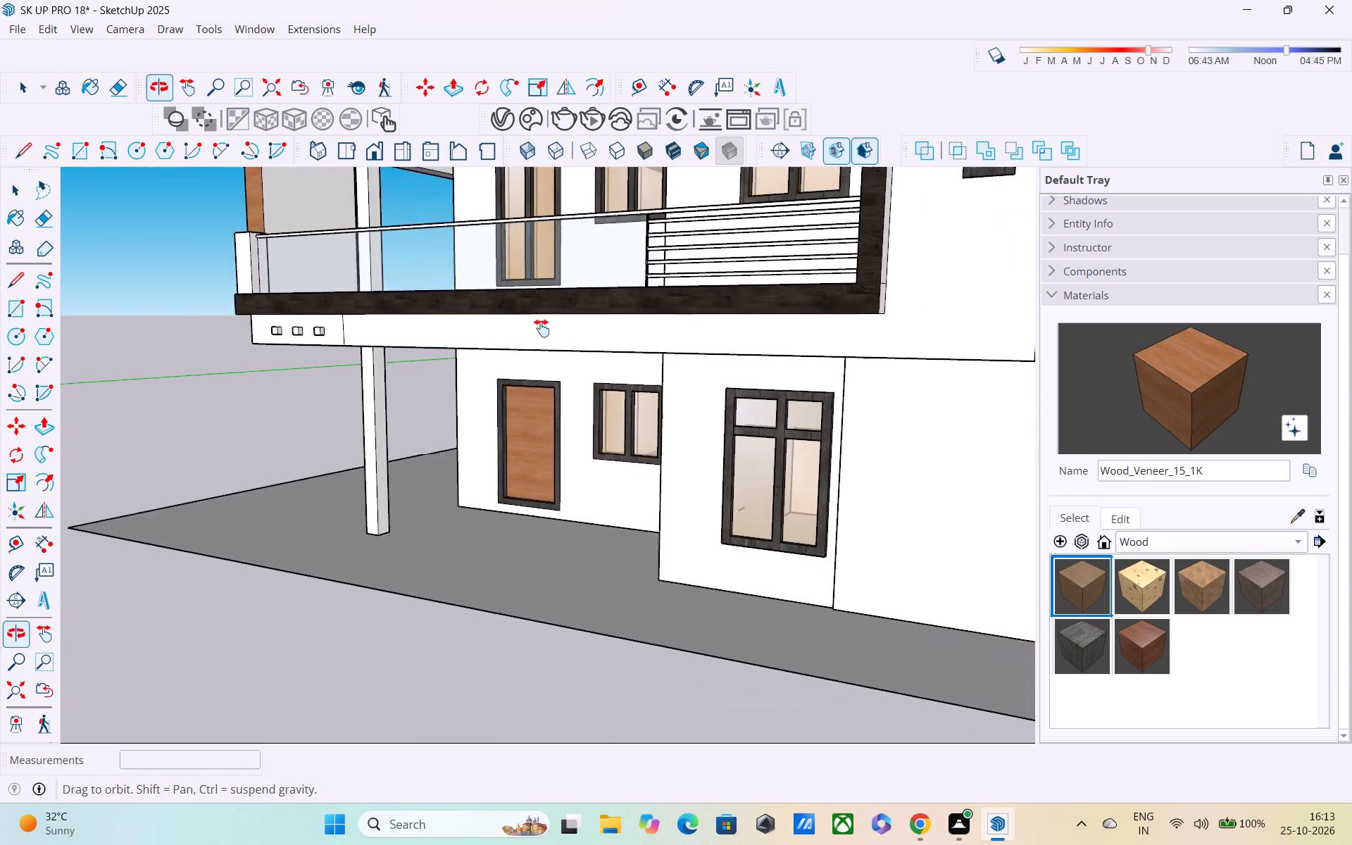
middle_click_drag(542, 328, 541, 328)
scroll(540, 328, "up", 1)
scroll(533, 325, "down", 6)
middle_click_drag(547, 353, 442, 360, "shift")
scroll(433, 356, "down", 5)
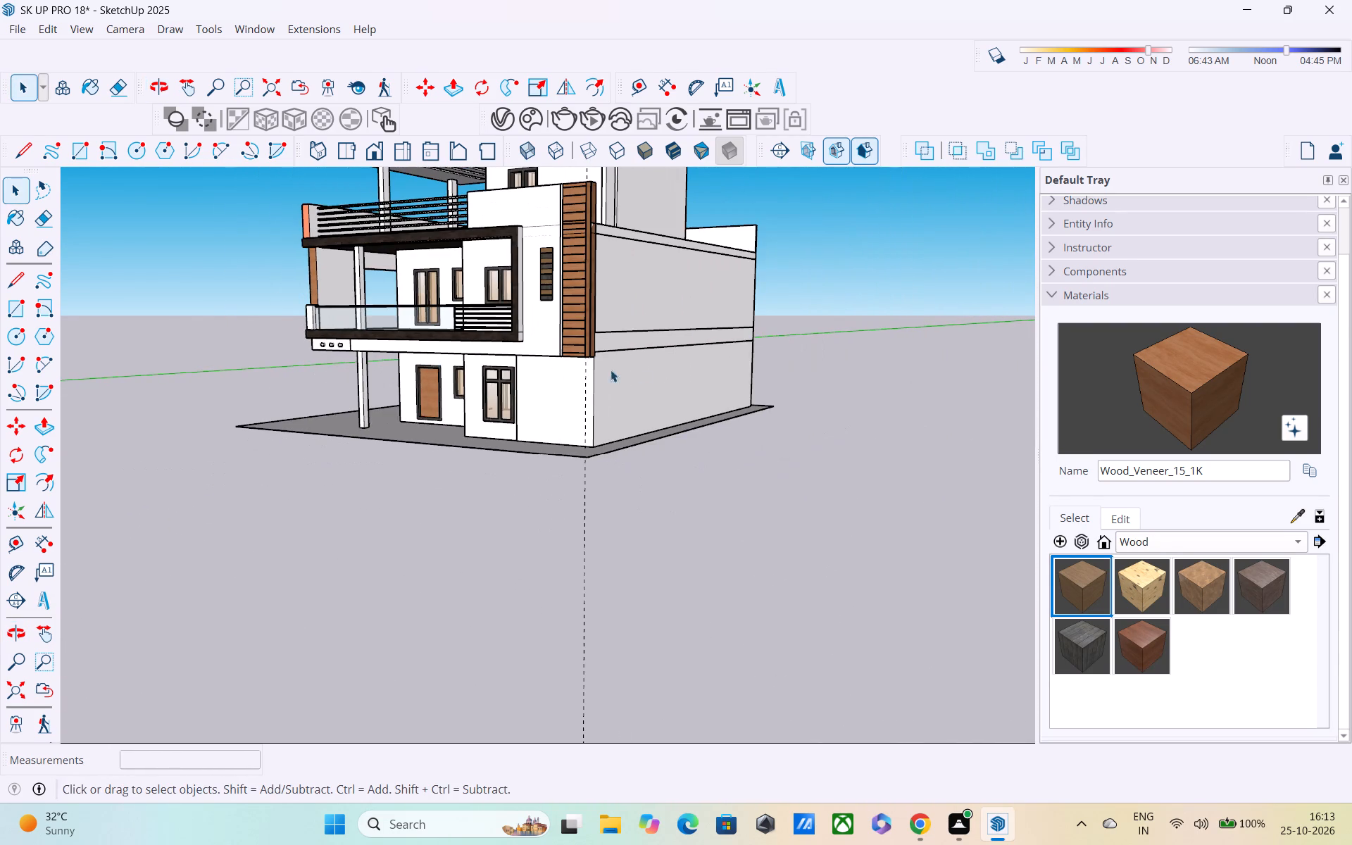
middle_click_drag(654, 371, 815, 373)
middle_click_drag(574, 370, 584, 320)
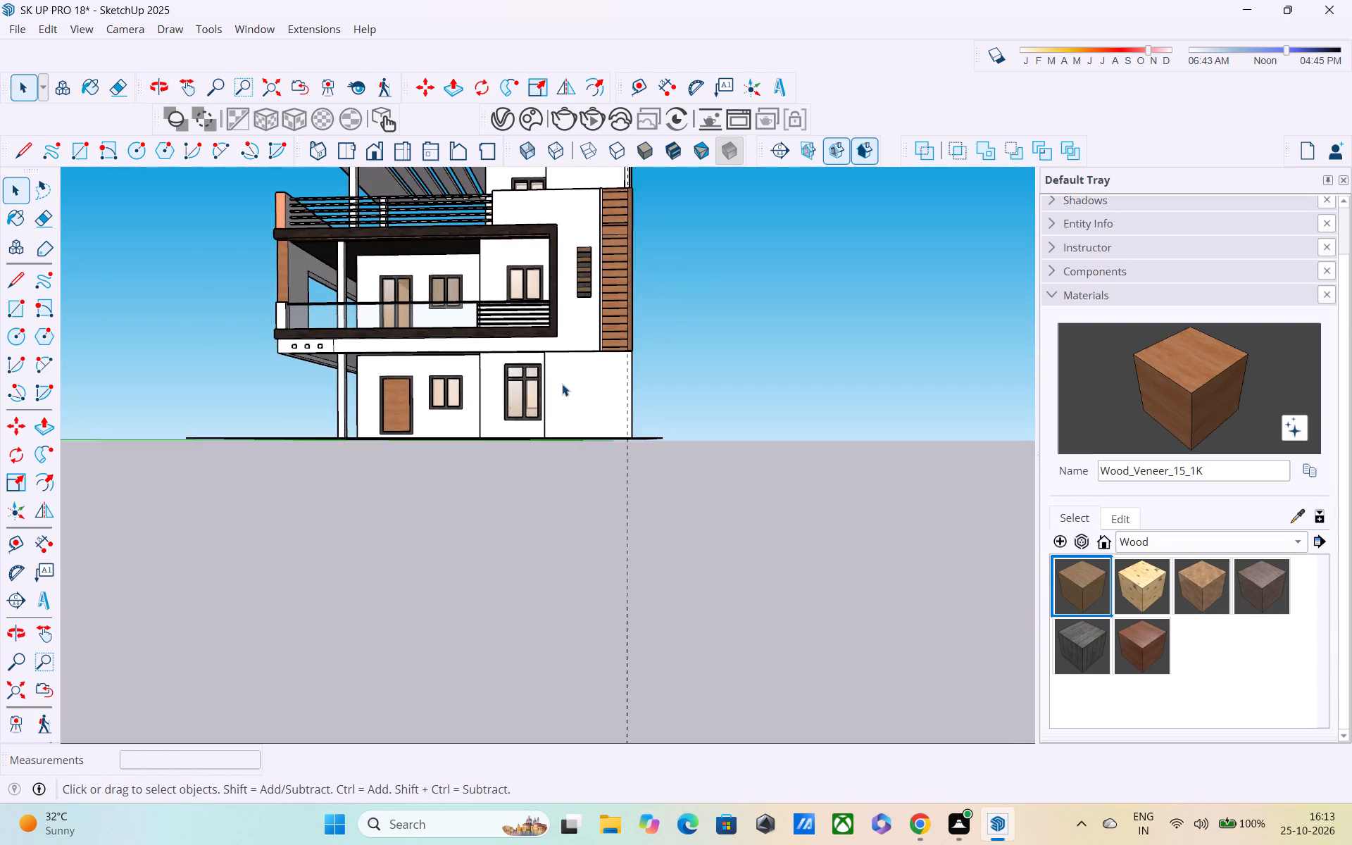
scroll(562, 384, "up", 4)
middle_click_drag(558, 395, 513, 382)
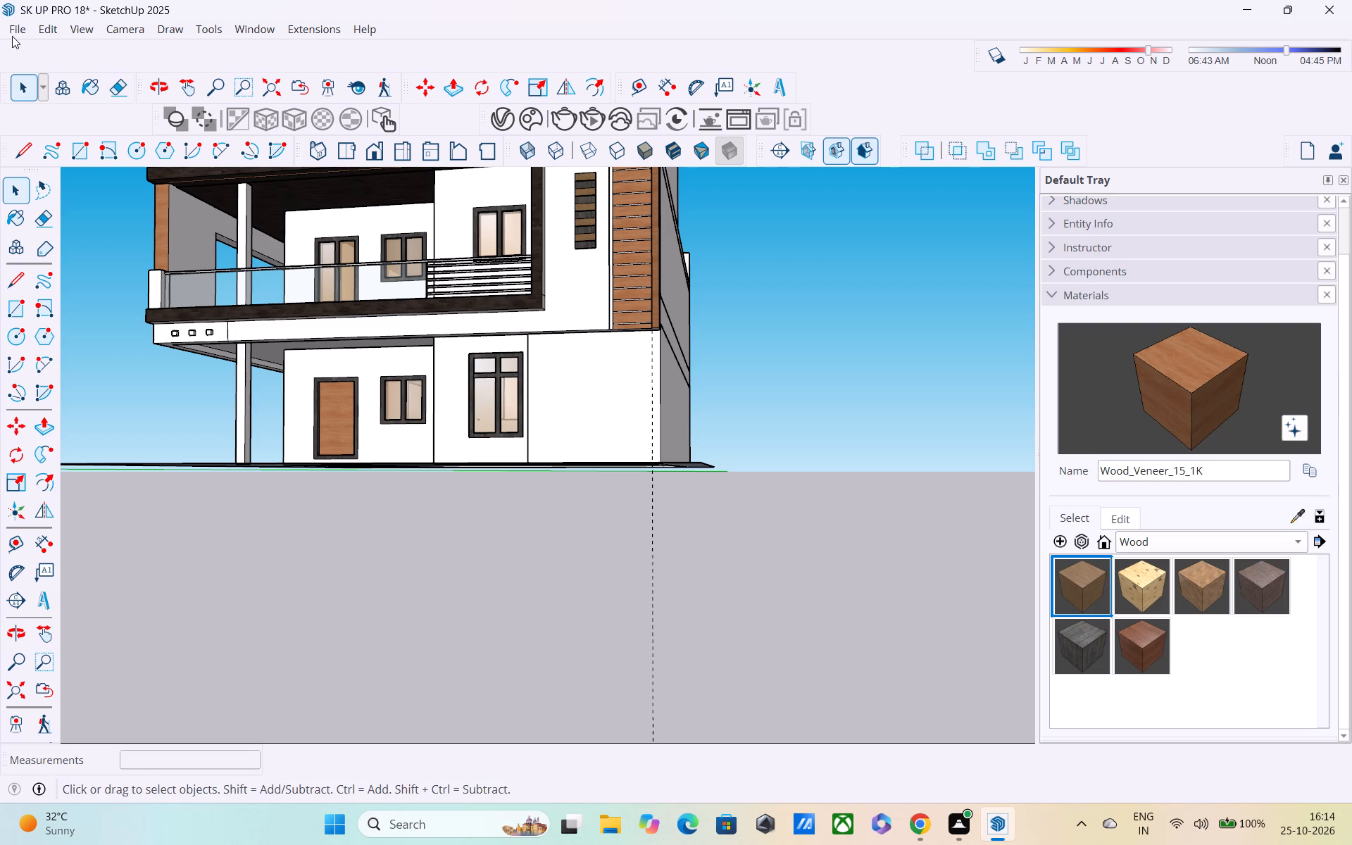
Import the texture_walls model from Downloads and place it on open ground in front of the house.
left_click(15, 23)
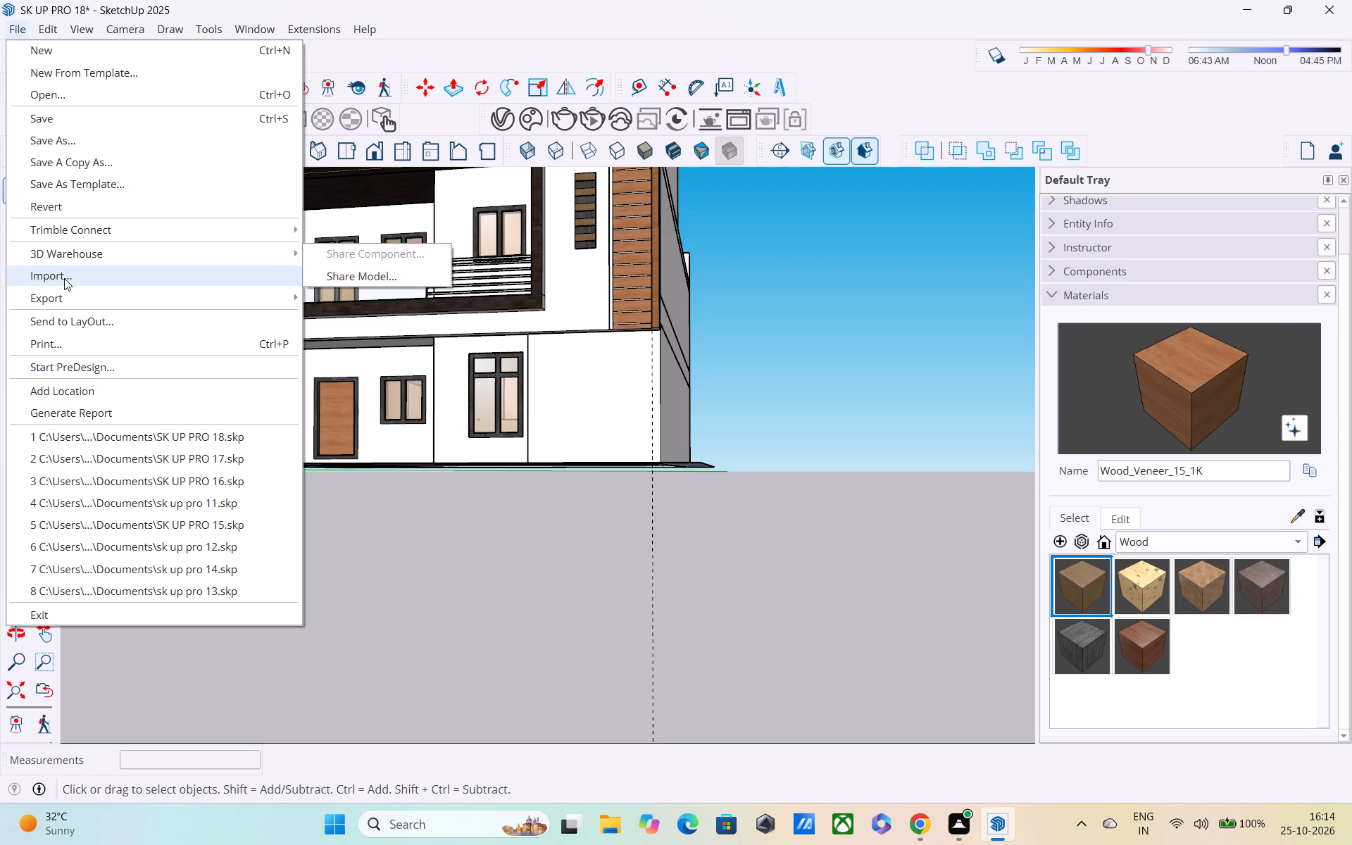
left_click(64, 278)
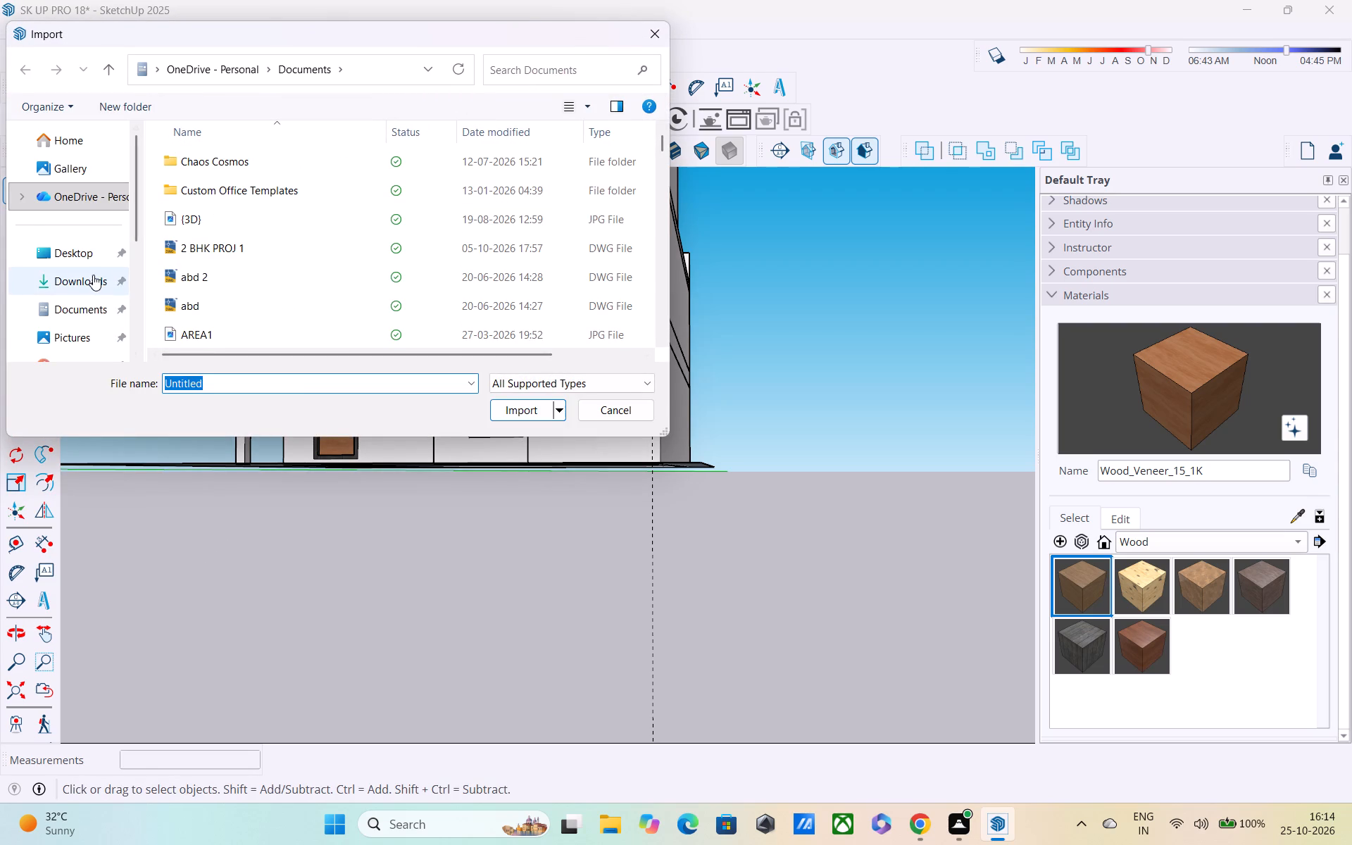
left_click(93, 275)
left_click(216, 181)
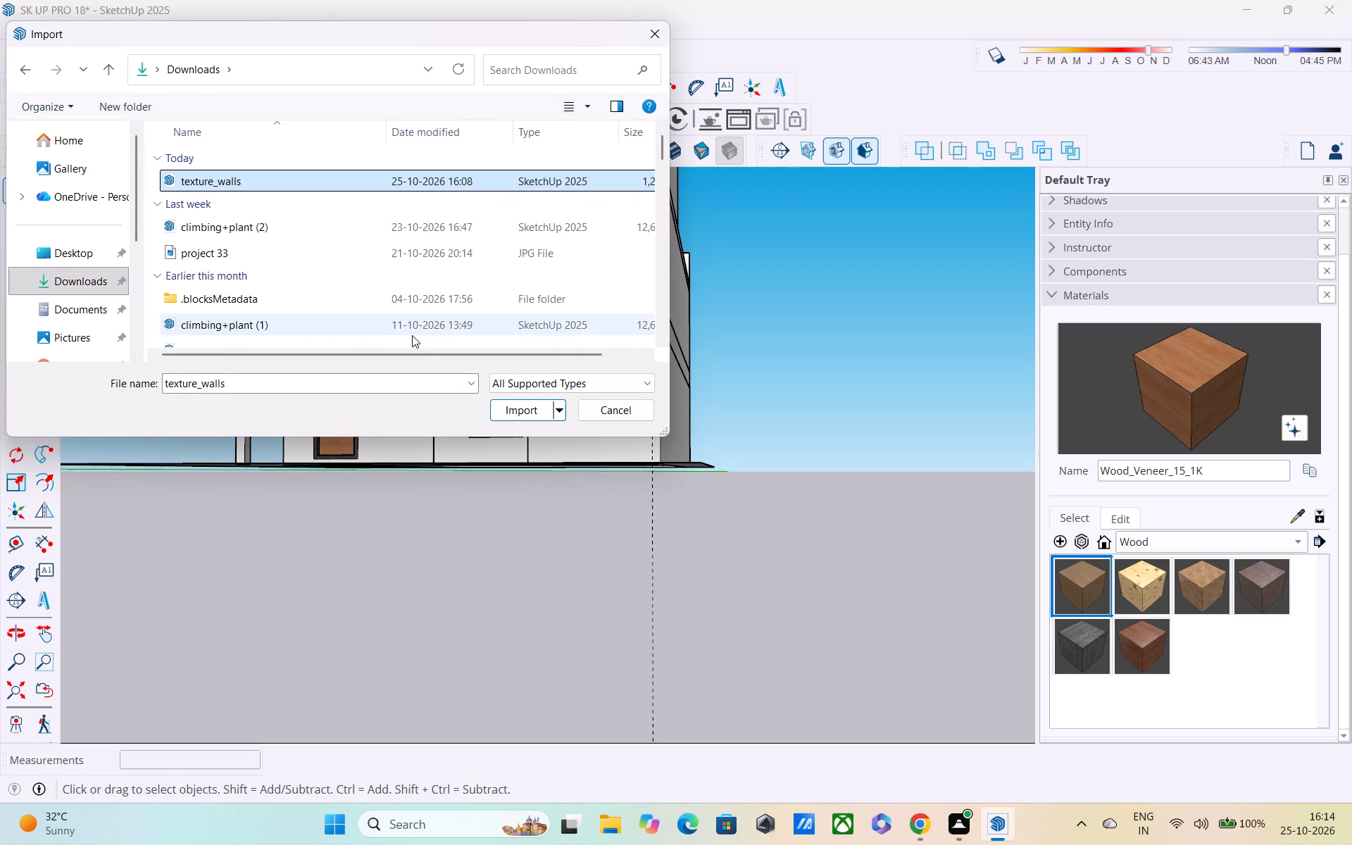
left_click(516, 408)
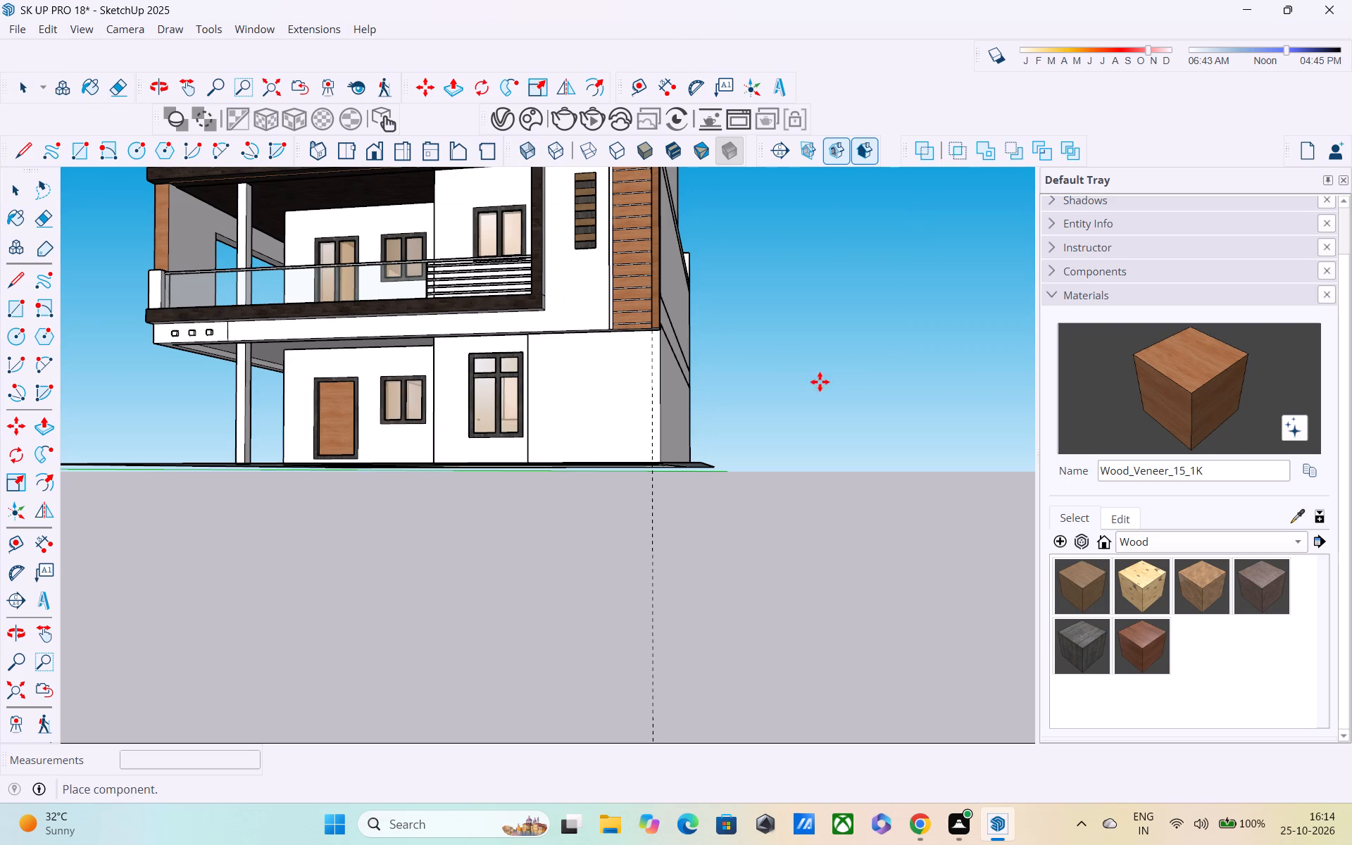
middle_click_drag(795, 375, 563, 385, "shift")
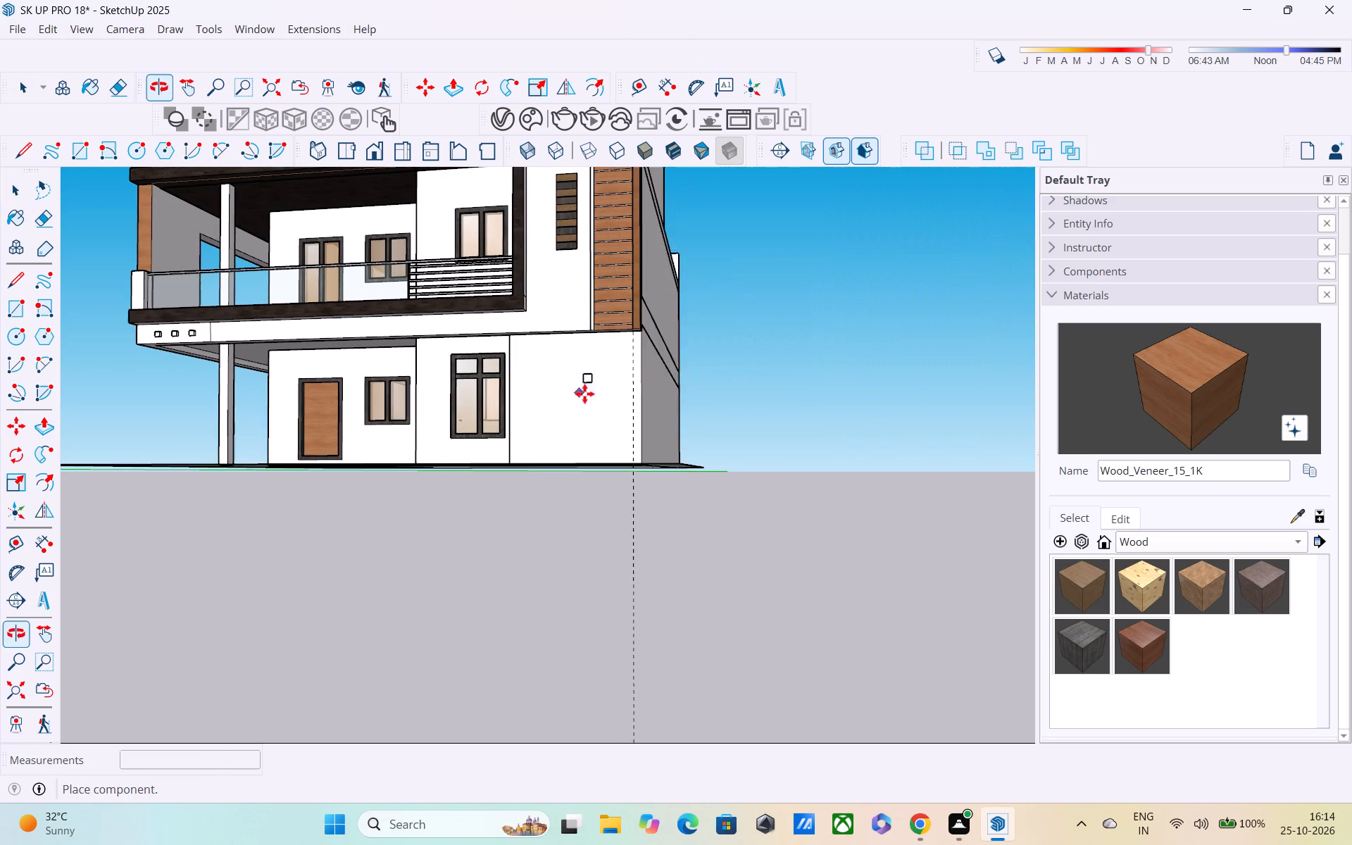
scroll(603, 399, "down", 5)
scroll(841, 386, "down", 5)
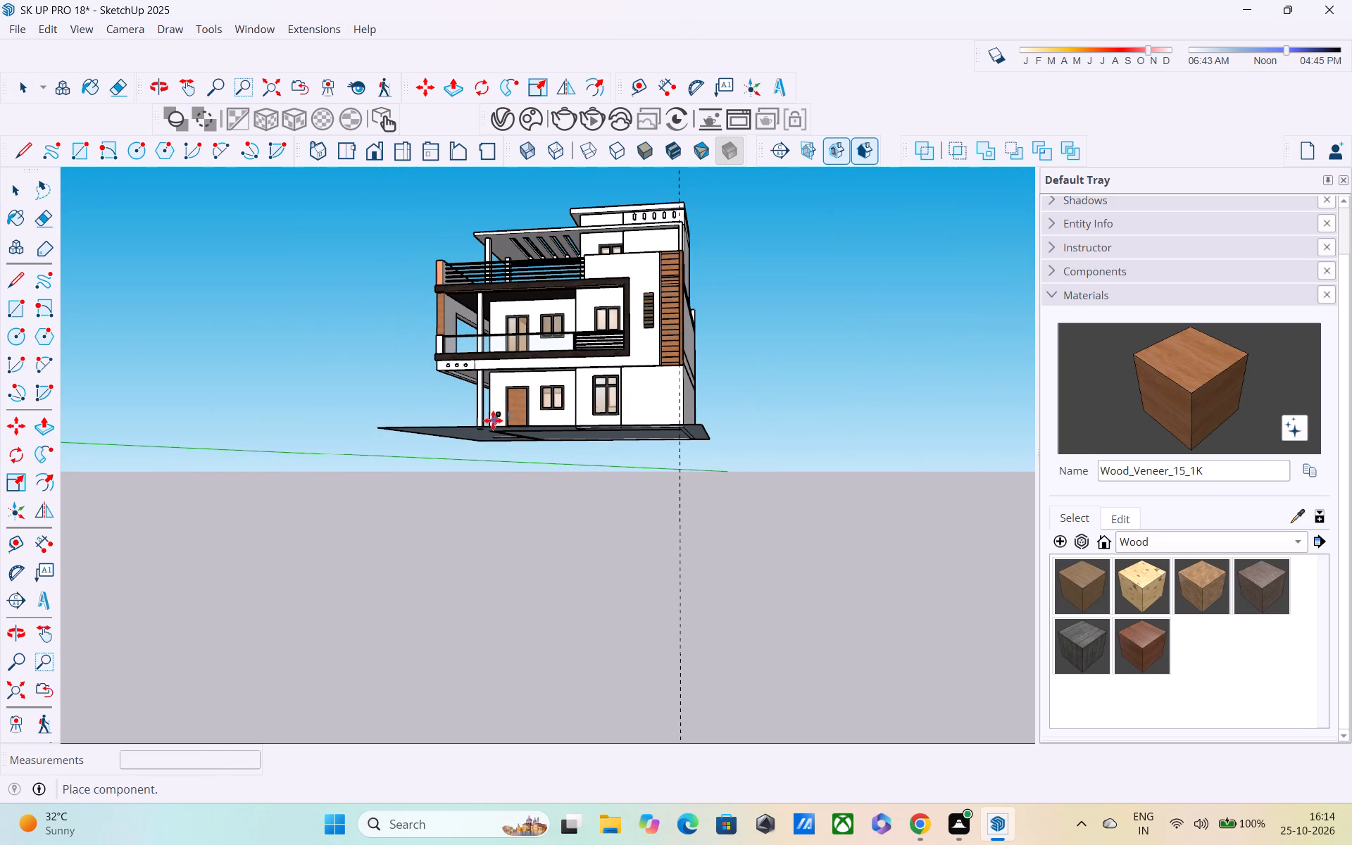
left_click(237, 408)
Move the imported texture_walls component across the site to the balcony side of the house.
middle_click_drag(360, 446, 389, 543)
scroll(388, 543, "up", 1)
scroll(375, 472, "down", 7)
middle_click_drag(416, 514, 354, 466)
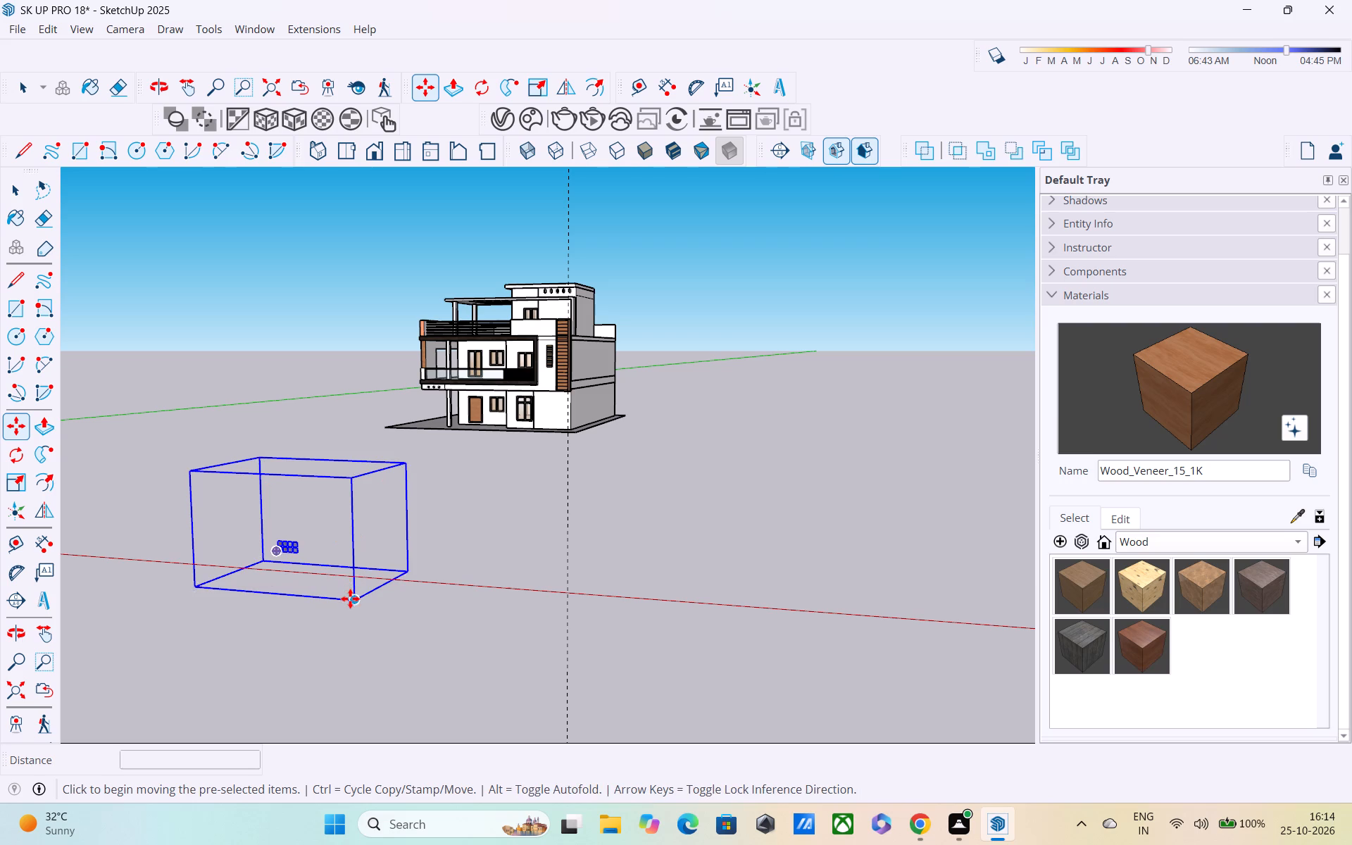
left_click(350, 599)
scroll(343, 409, "down", 3)
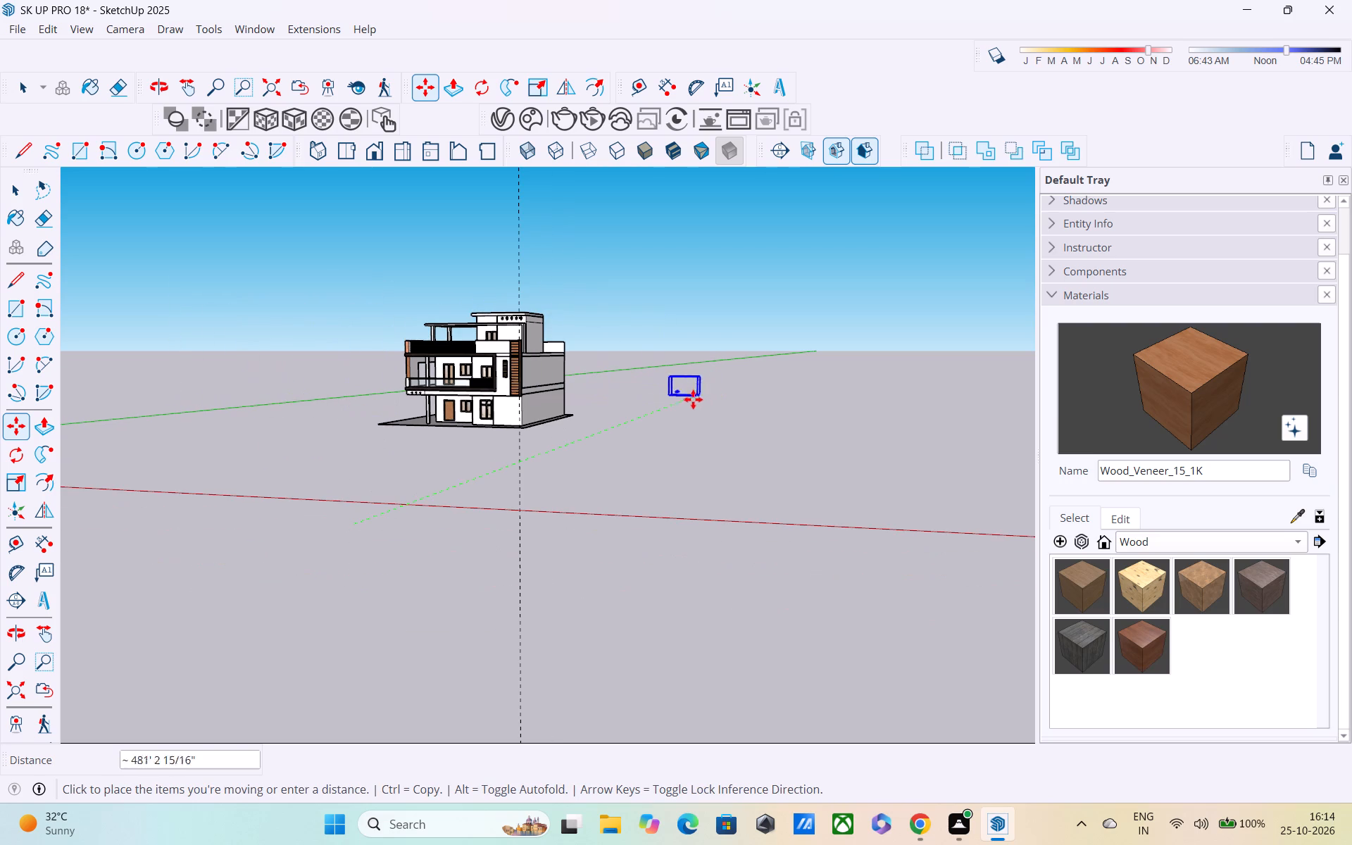
left_click(672, 399)
middle_click_drag(639, 413, 645, 419)
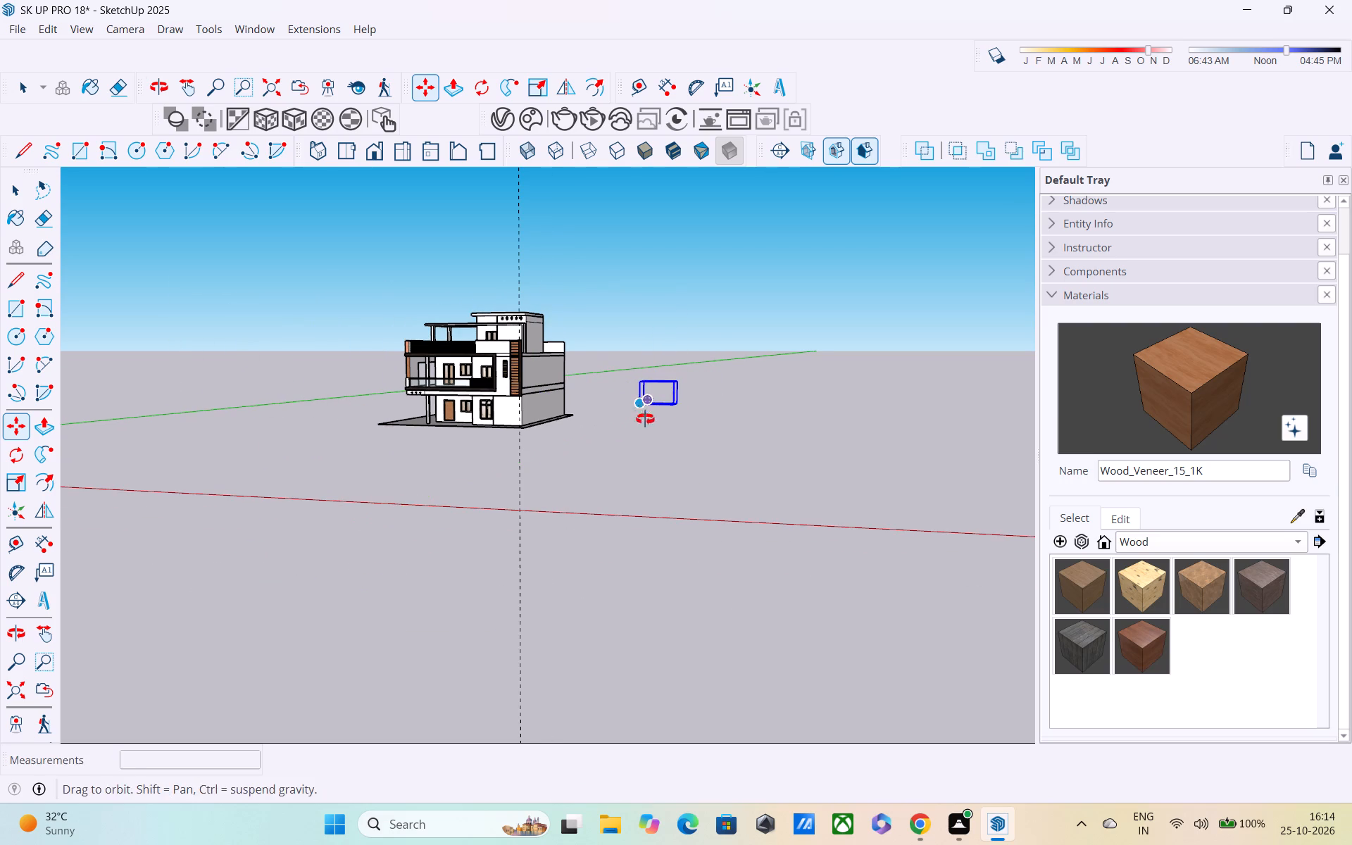
middle_click_drag(645, 419, 778, 425)
scroll(703, 417, "up", 1)
middle_click_drag(673, 412, 485, 408)
left_click(744, 396)
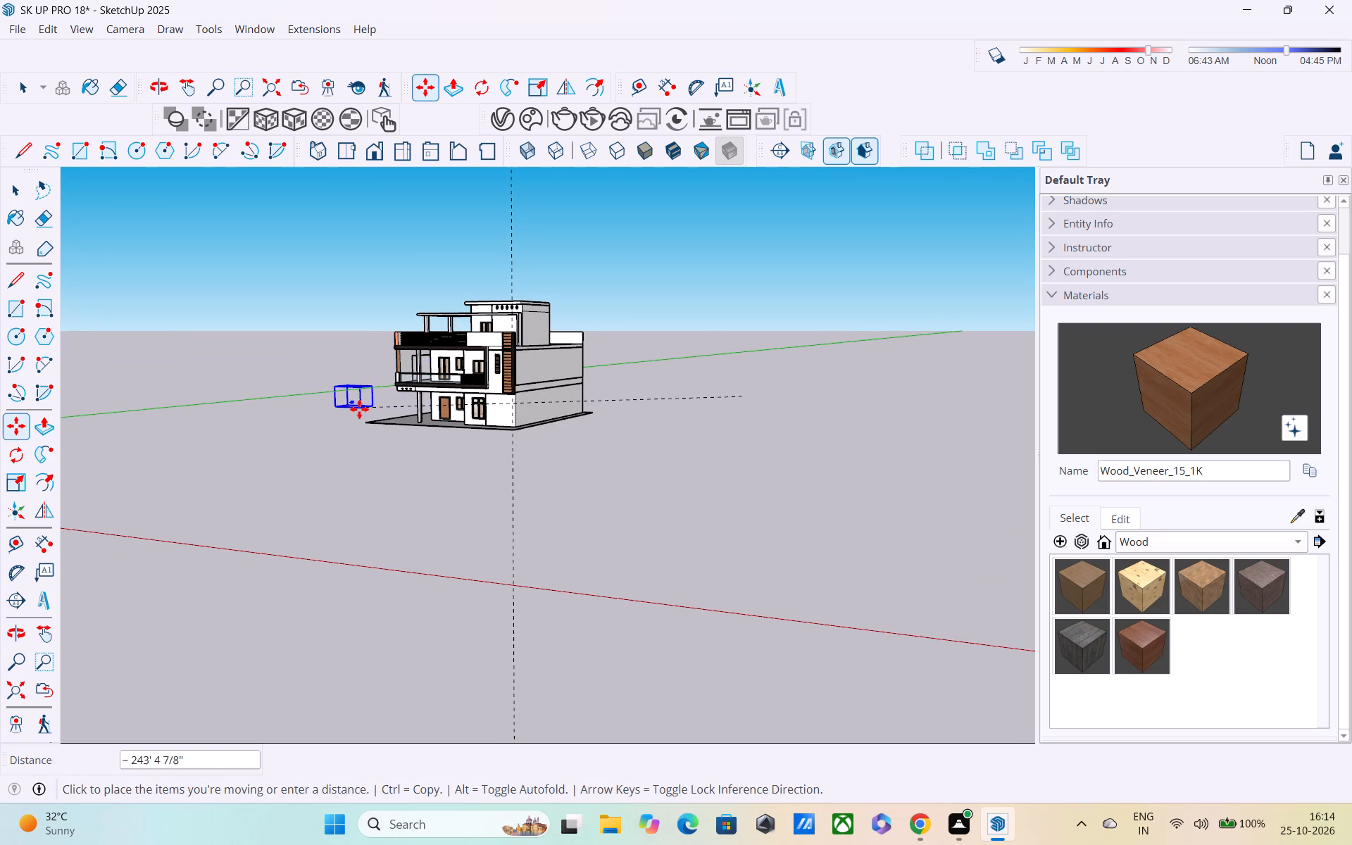
left_click(354, 417)
Bring the texture_walls component to the plot's front corner on the balcony side, with a final move of about 185' 9".
middle_click_drag(407, 416, 613, 413)
scroll(565, 415, "down", 4)
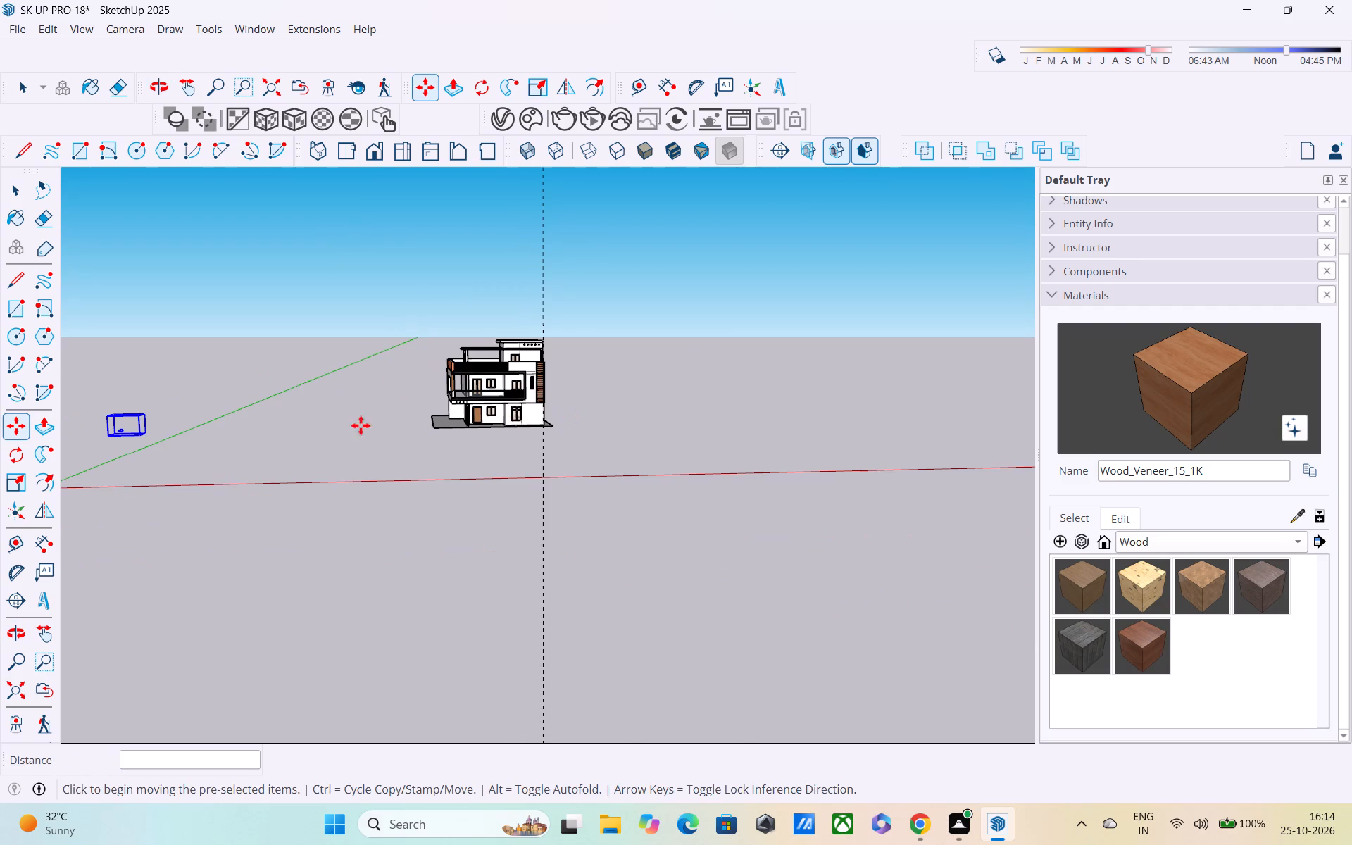
left_click(148, 435)
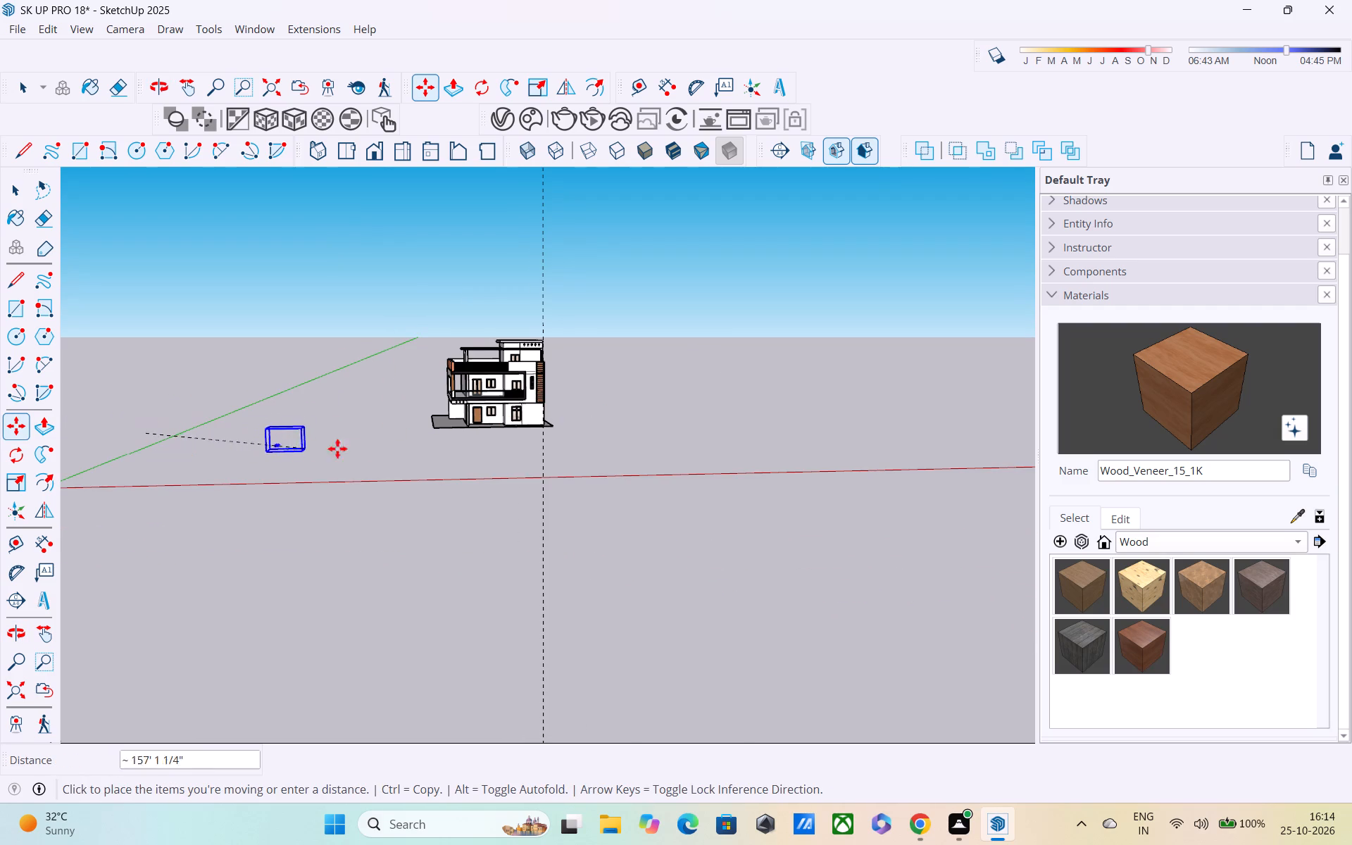
left_click(422, 423)
middle_click_drag(432, 423, 420, 444)
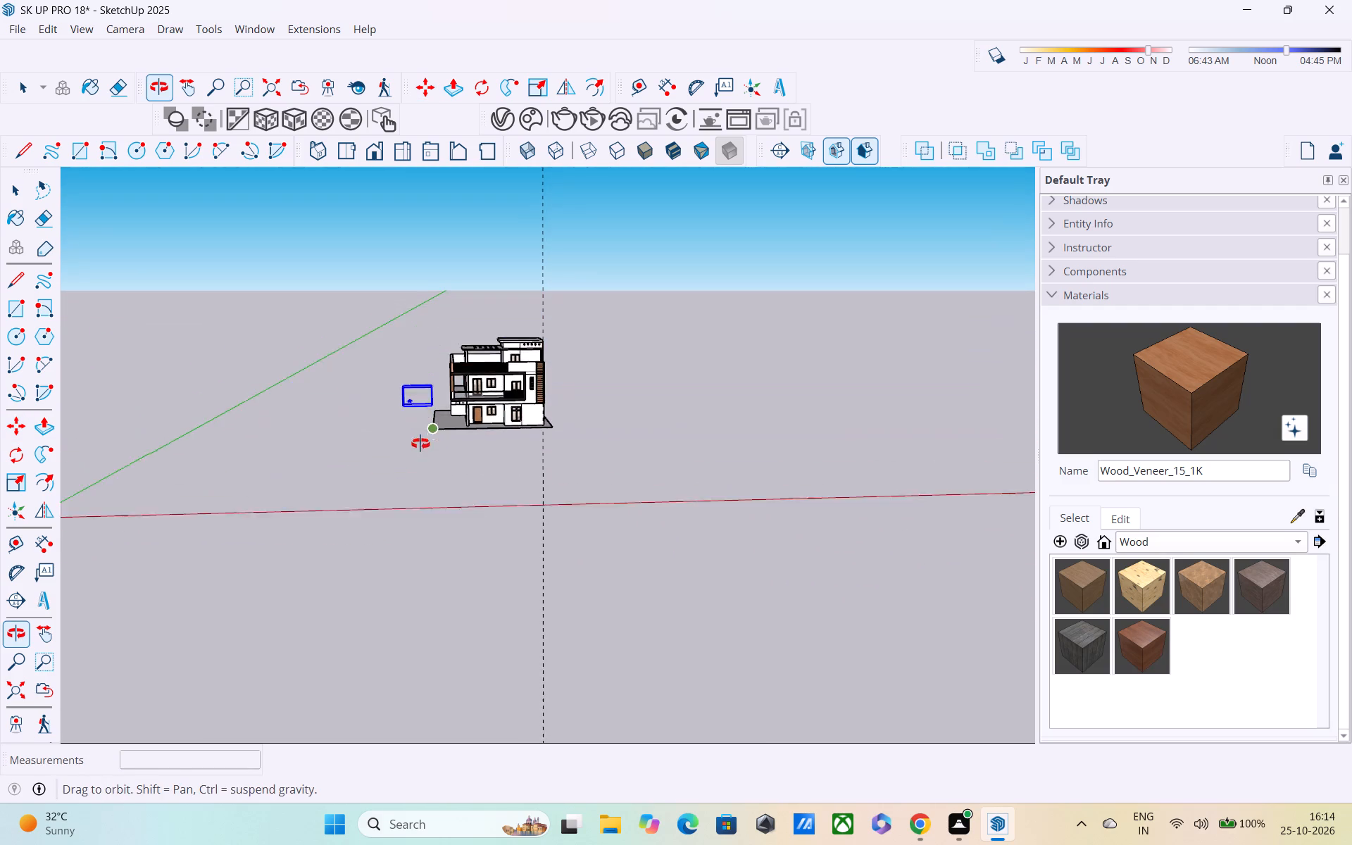
middle_click_drag(420, 444, 420, 456)
scroll(429, 401, "up", 4)
left_click(431, 389)
left_click(423, 471)
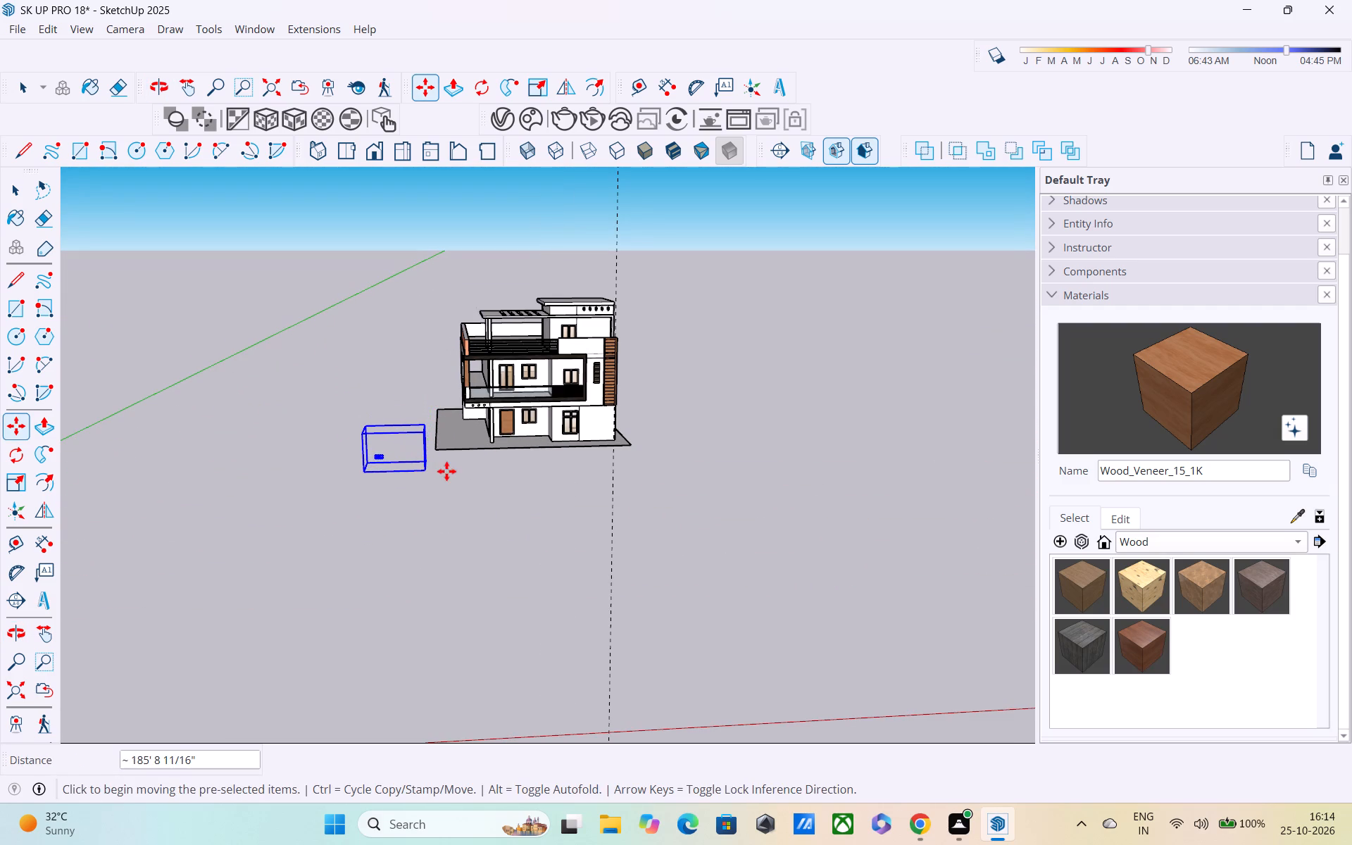
middle_click_drag(429, 426, 406, 347)
middle_click_drag(432, 477, 439, 525)
scroll(425, 478, "up", 4)
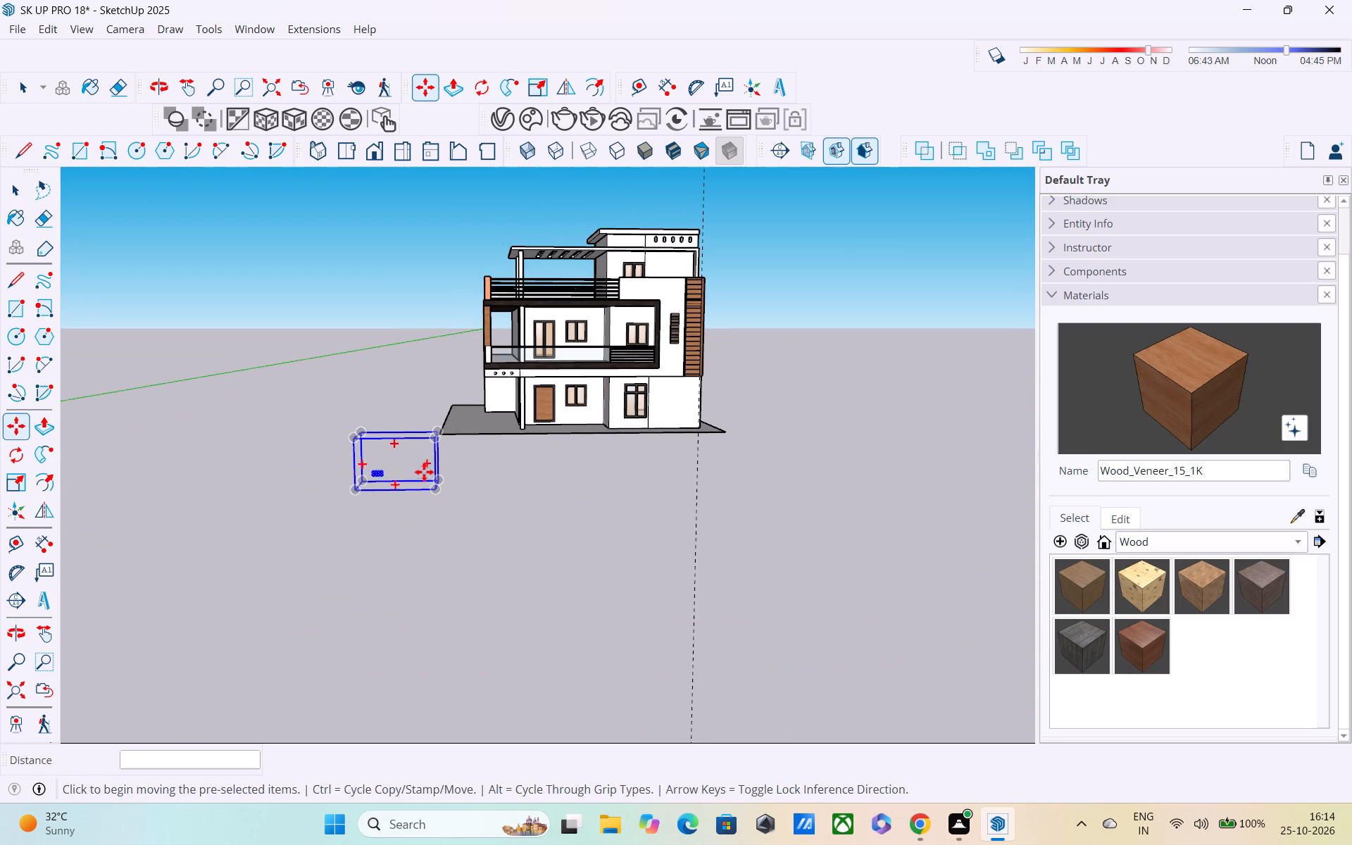
Sample the mixed grey and brown stone, third in the lower row of swatches, and paint the ground-floor wall group with it.
key("space")
left_click(374, 394)
scroll(389, 472, "up", 13)
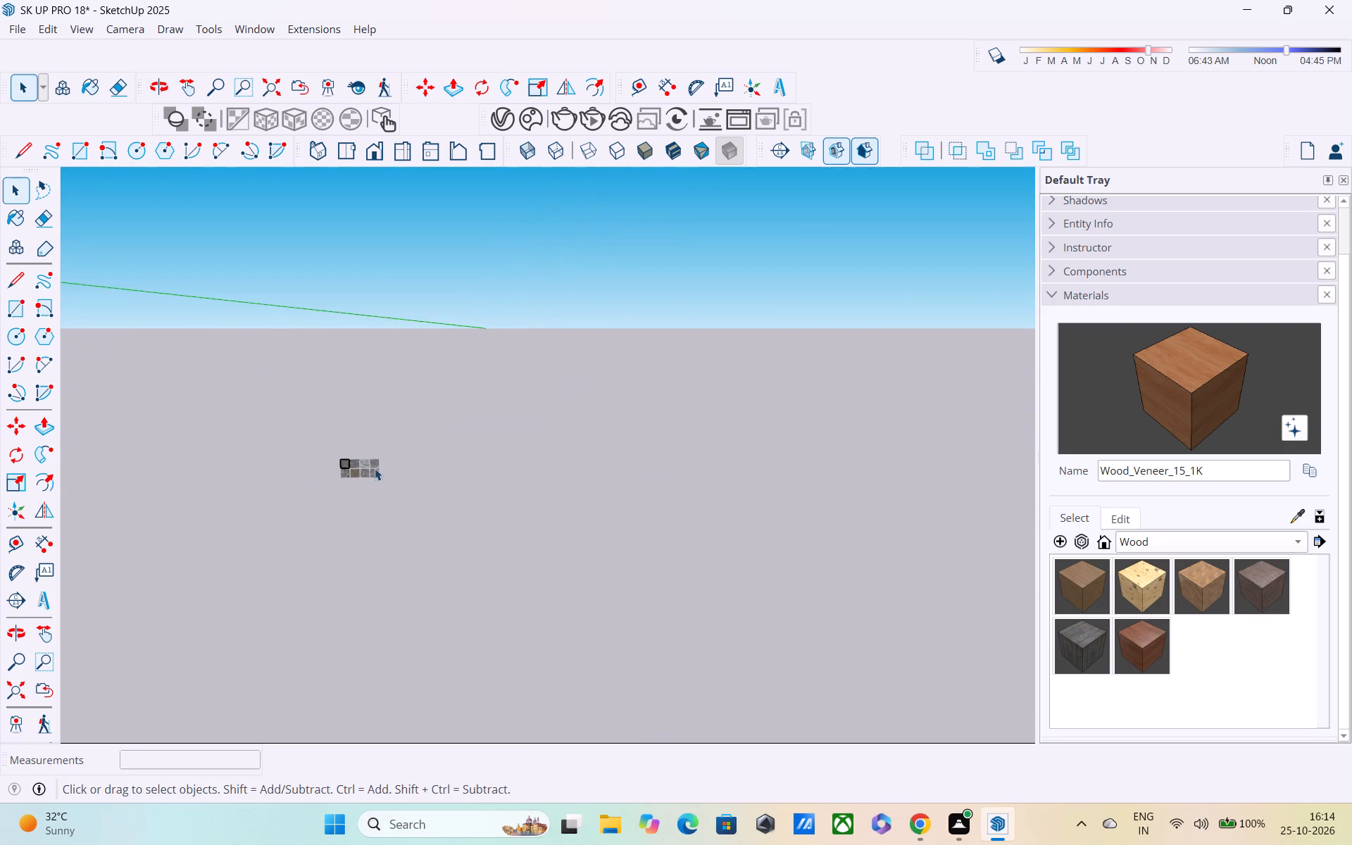
scroll(375, 468, "up", 20)
scroll(375, 468, "up", 1)
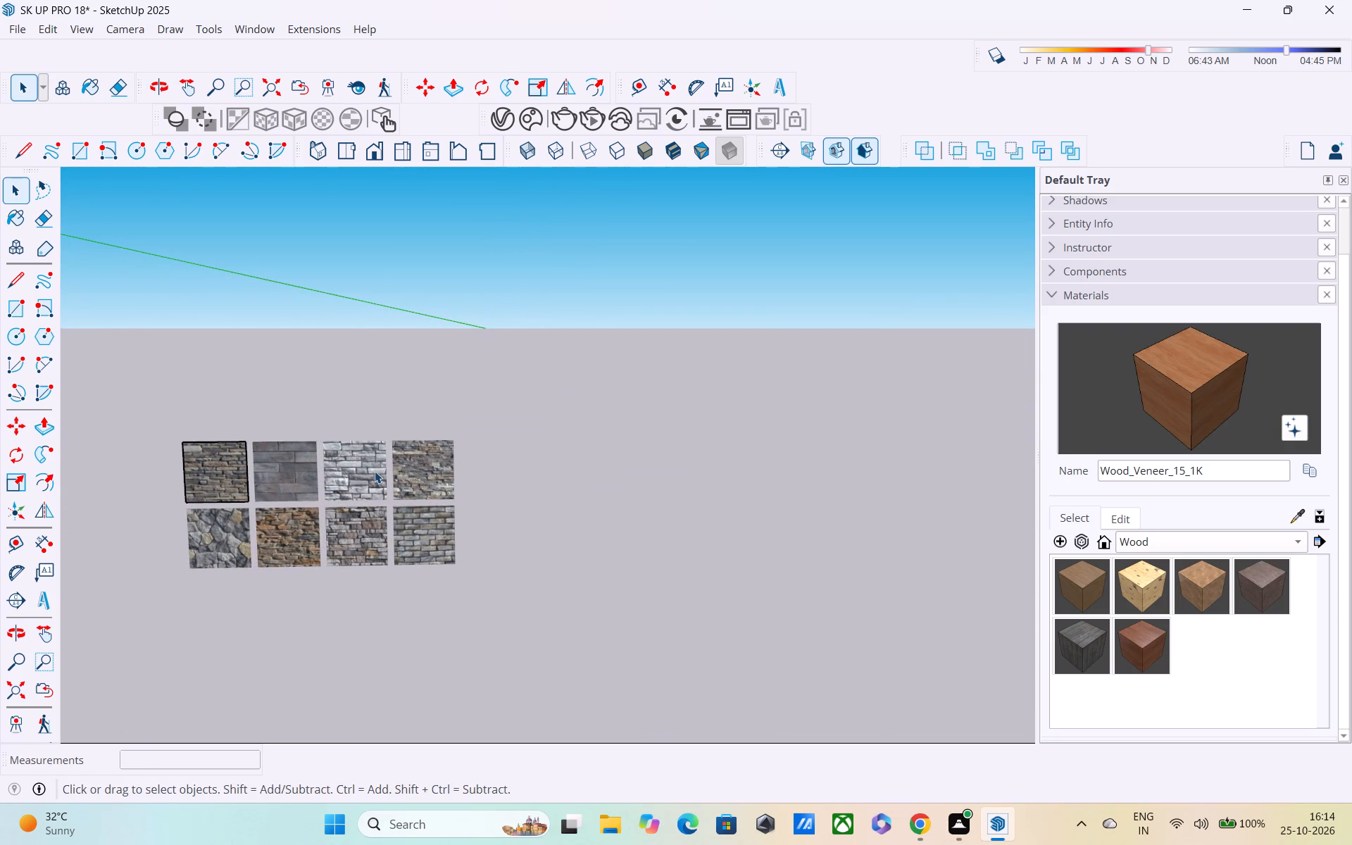
scroll(374, 471, "up", 1)
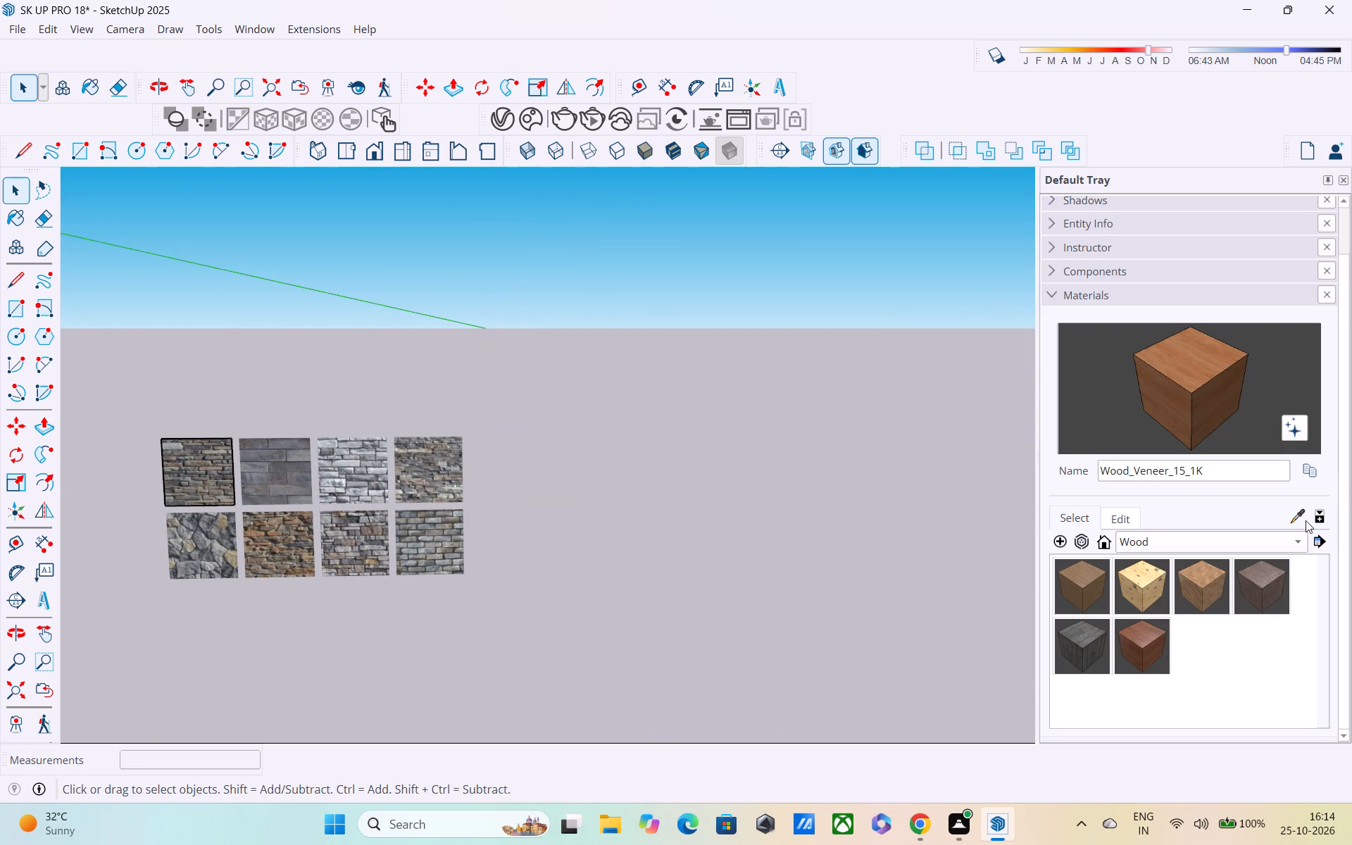
left_click(1298, 511)
left_click(342, 530)
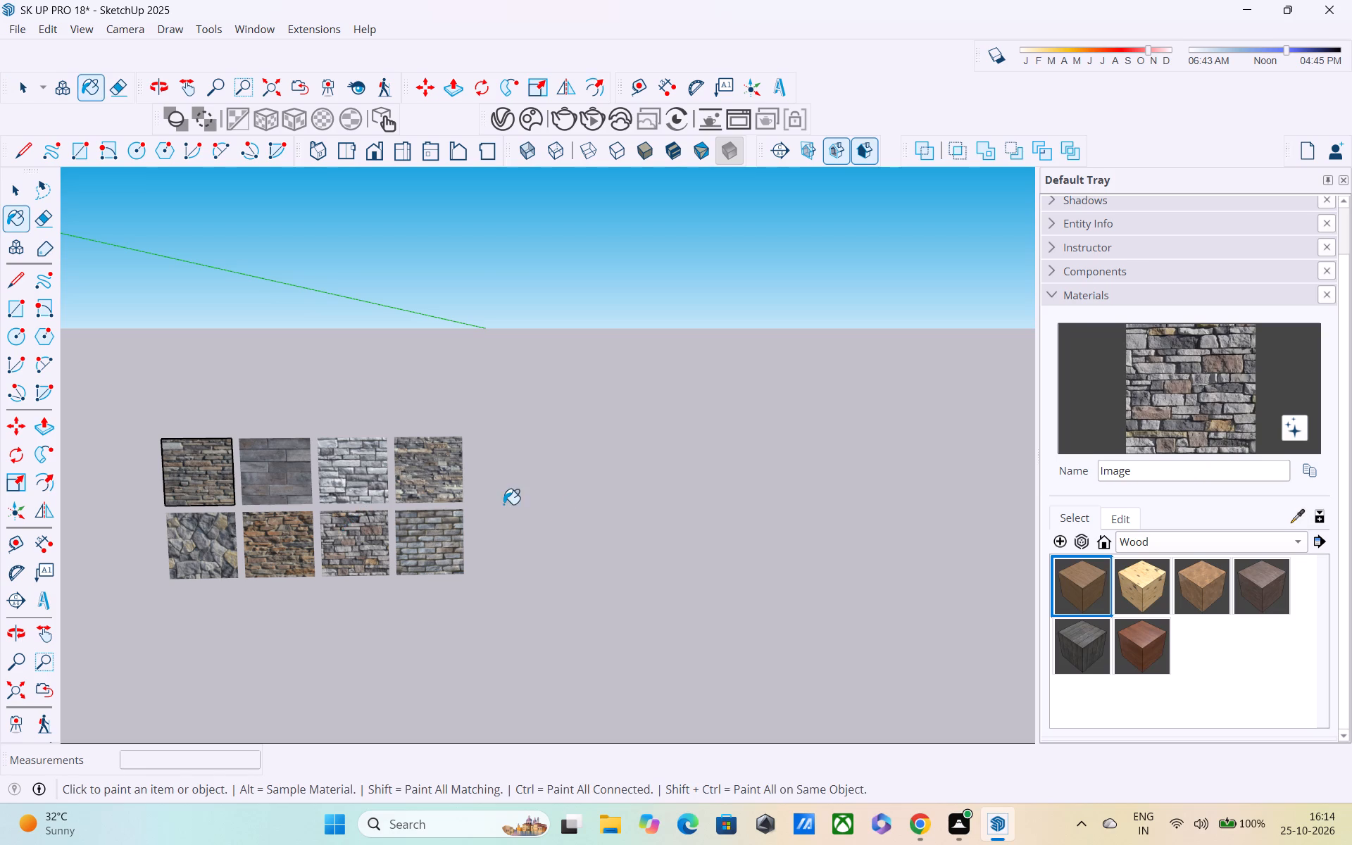
scroll(504, 503, "up", 1)
scroll(504, 503, "down", 5)
scroll(817, 494, "down", 3)
middle_click_drag(837, 508, 339, 413, "shift")
scroll(339, 413, "down", 3)
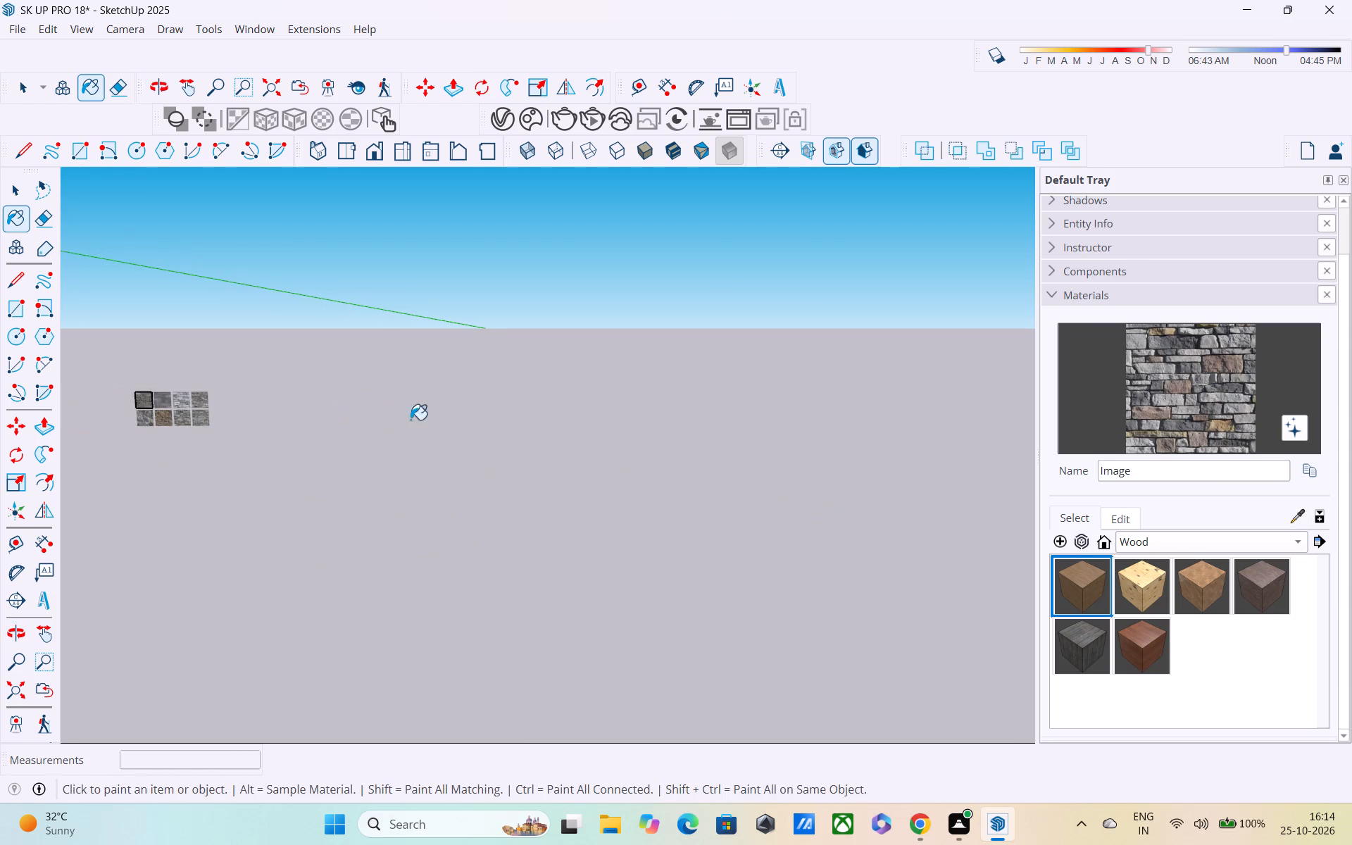
scroll(411, 420, "down", 10)
middle_click_drag(569, 442, 265, 391, "shift")
scroll(265, 391, "up", 1, "shift")
scroll(265, 391, "down", 13)
middle_click_drag(407, 334, 407, 396, "shift")
left_click(469, 325)
middle_click_drag(489, 342, 425, 339)
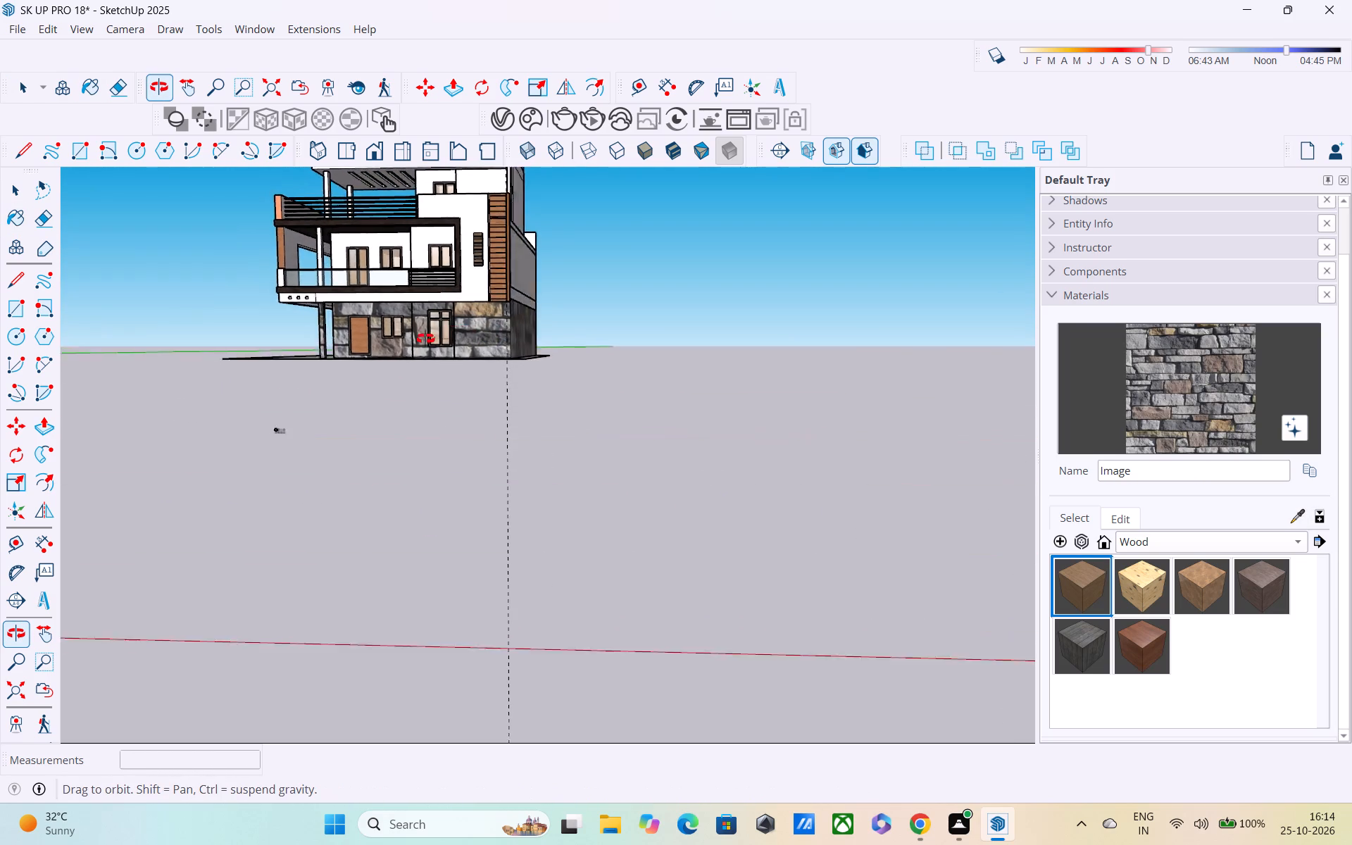
middle_click_drag(425, 339, 239, 382)
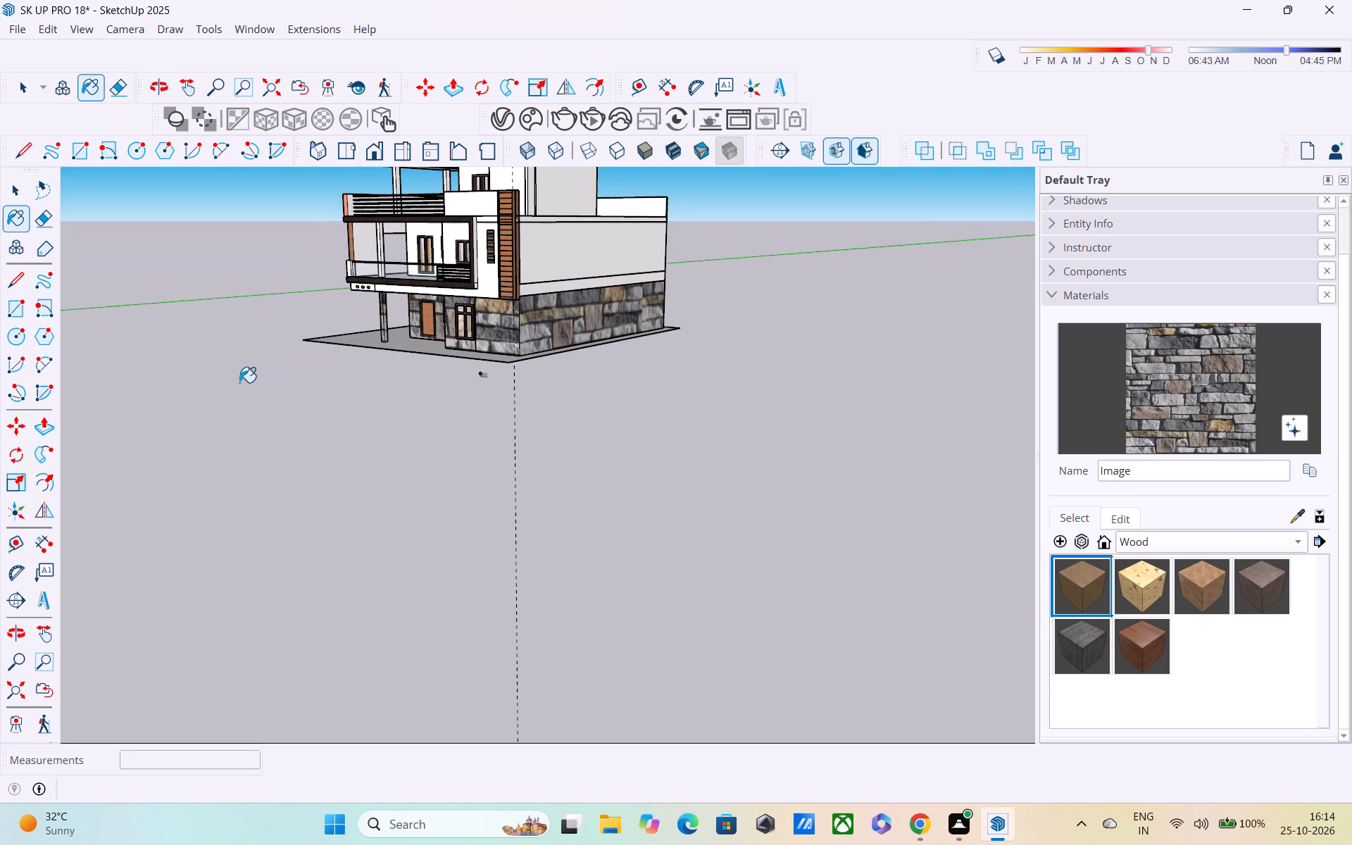
Undo the stone paint applied to the ground-floor wall group.
scroll(242, 383, "down", 4)
middle_click_drag(328, 351, 713, 298)
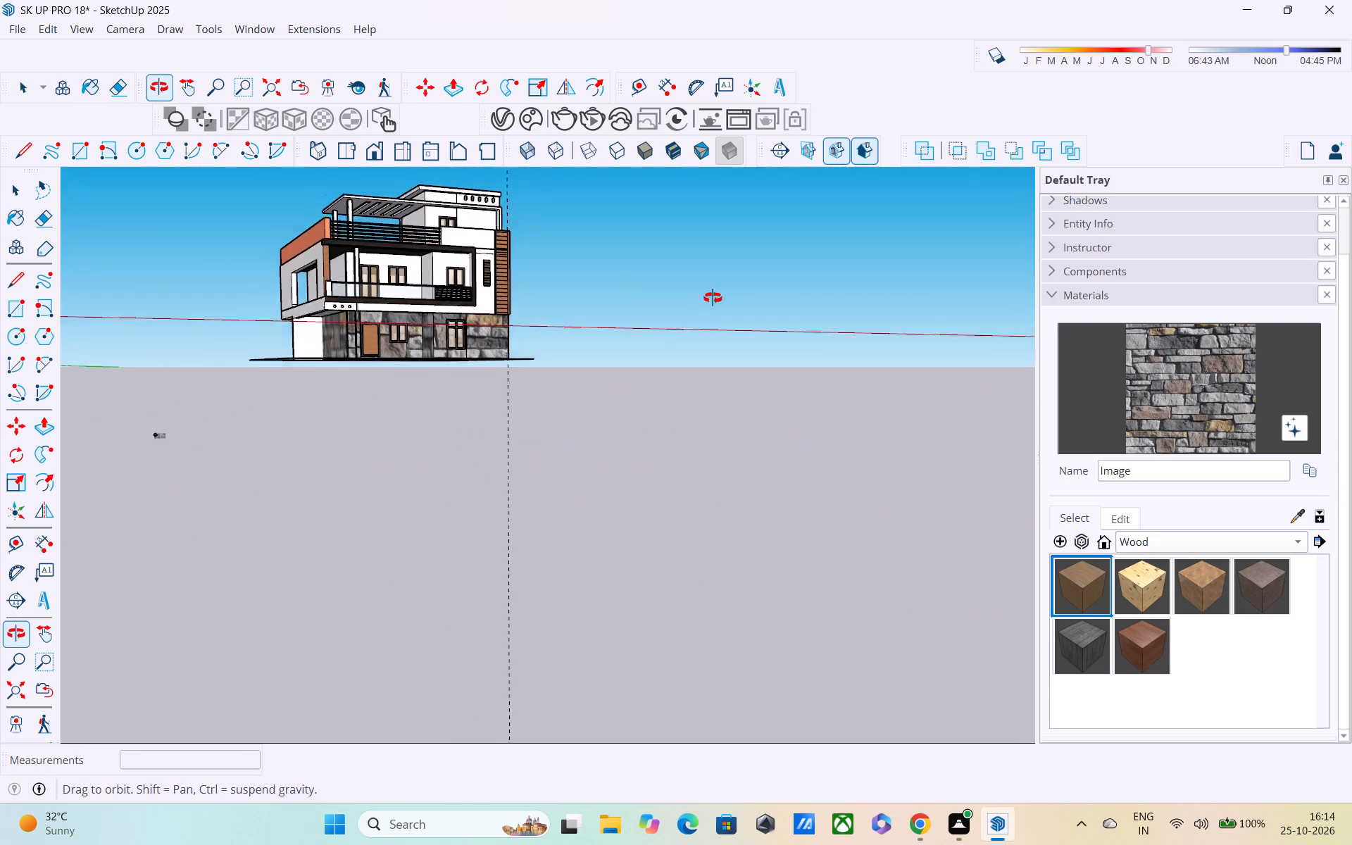
middle_click_drag(713, 298, 613, 358)
scroll(443, 378, "up", 5)
middle_click_drag(414, 356, 417, 303)
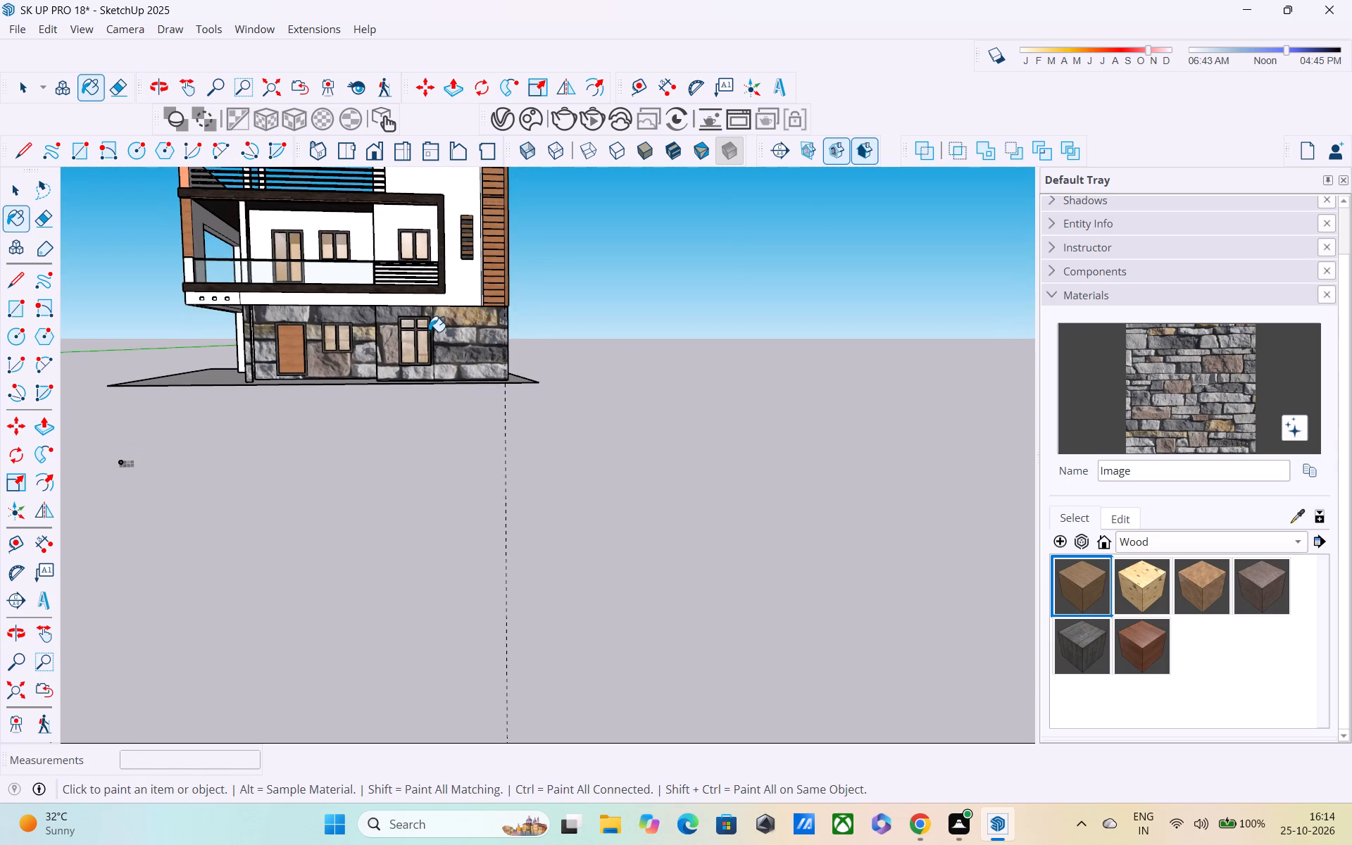
key("ctrl+z")
Open the ground-floor wall group for editing and select its front face between the large window and the corner.
key("space")
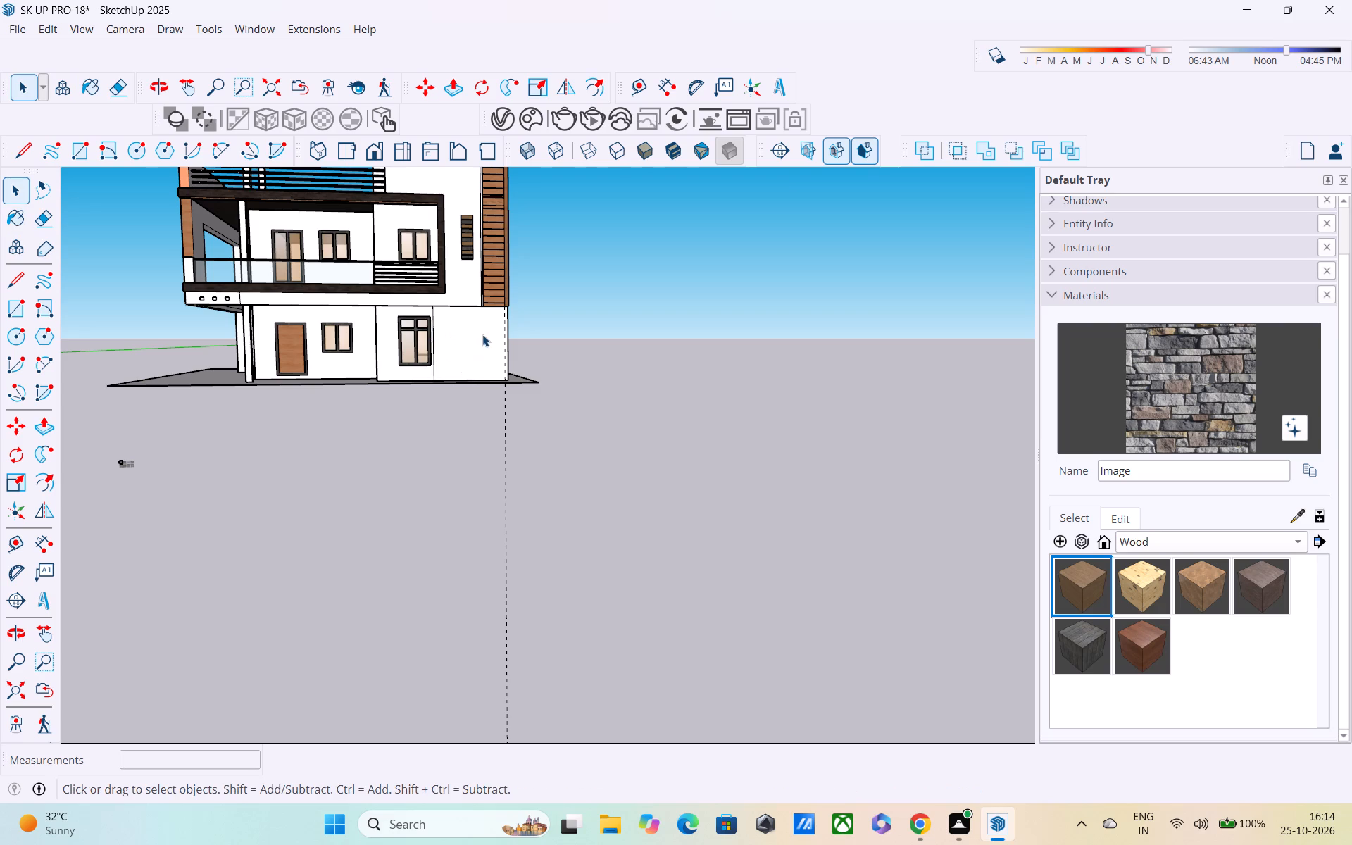
double_click(483, 334)
middle_click_drag(482, 346, 466, 323)
left_click(463, 327)
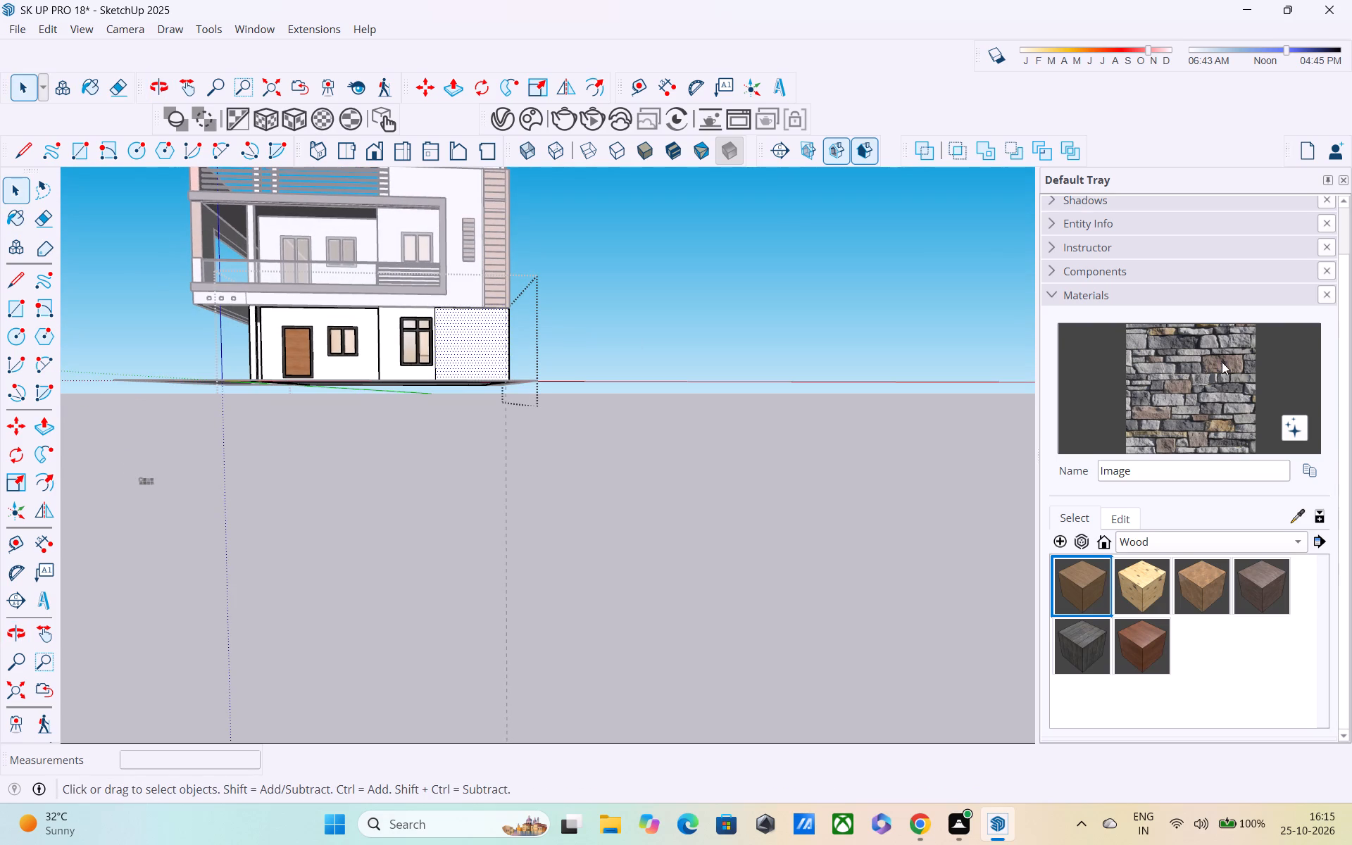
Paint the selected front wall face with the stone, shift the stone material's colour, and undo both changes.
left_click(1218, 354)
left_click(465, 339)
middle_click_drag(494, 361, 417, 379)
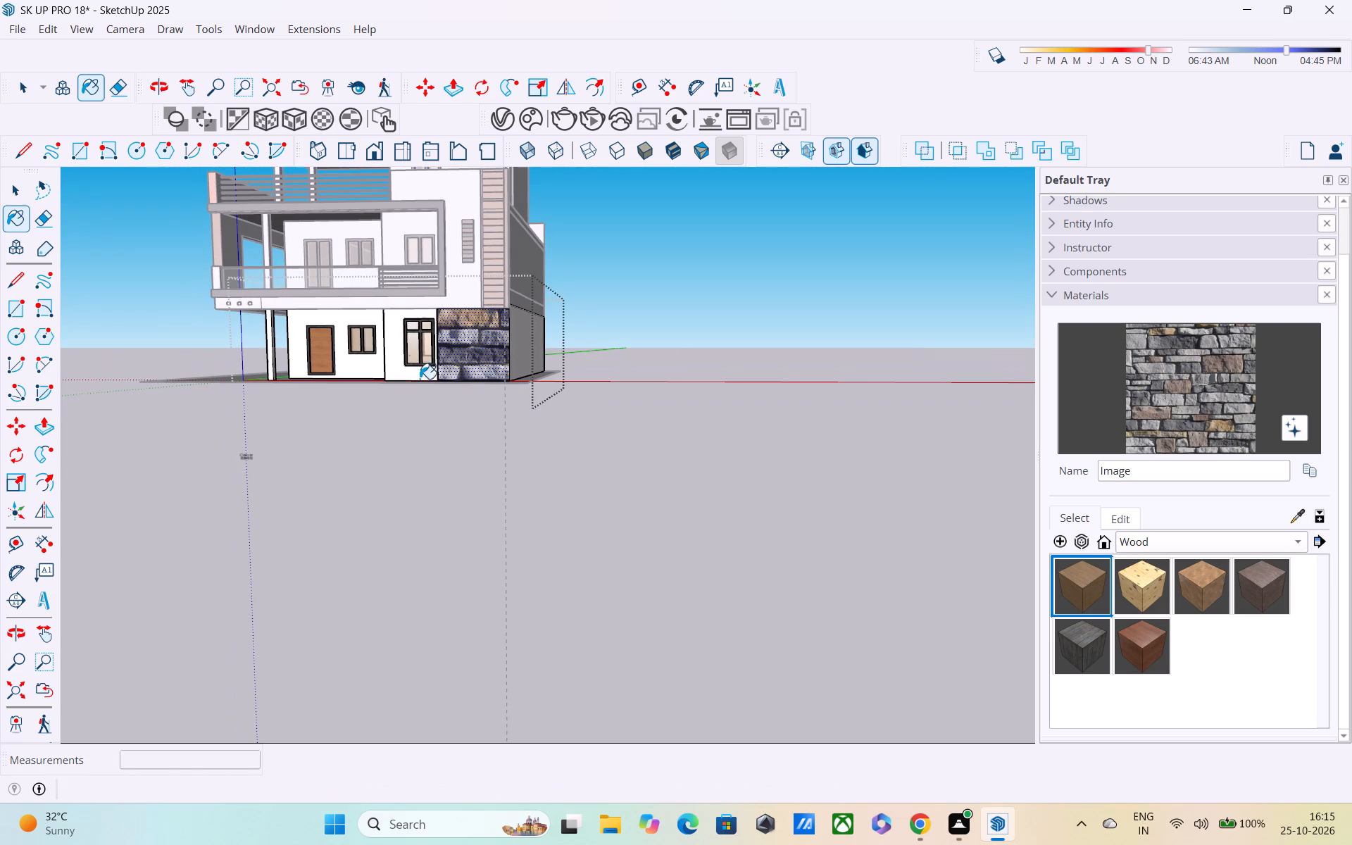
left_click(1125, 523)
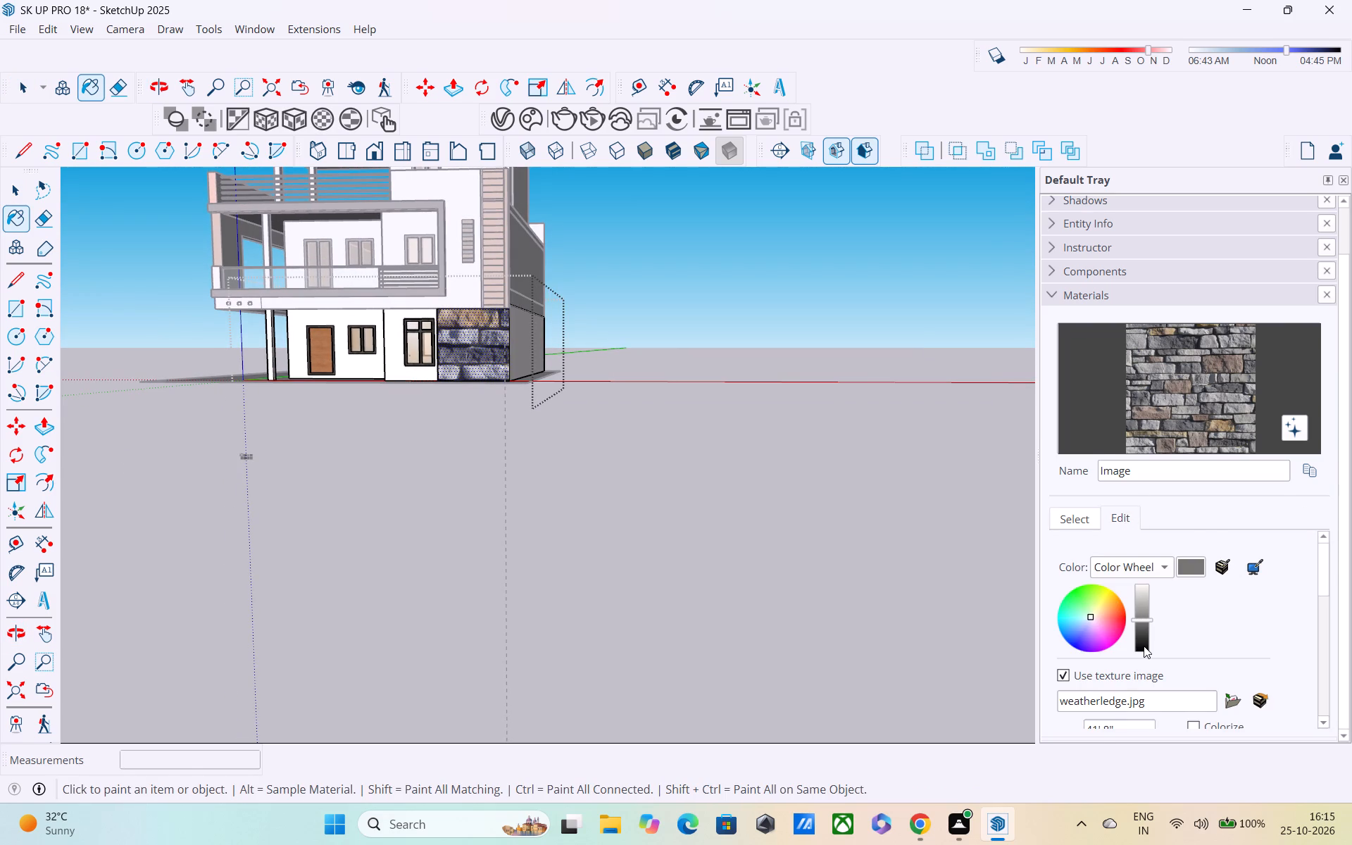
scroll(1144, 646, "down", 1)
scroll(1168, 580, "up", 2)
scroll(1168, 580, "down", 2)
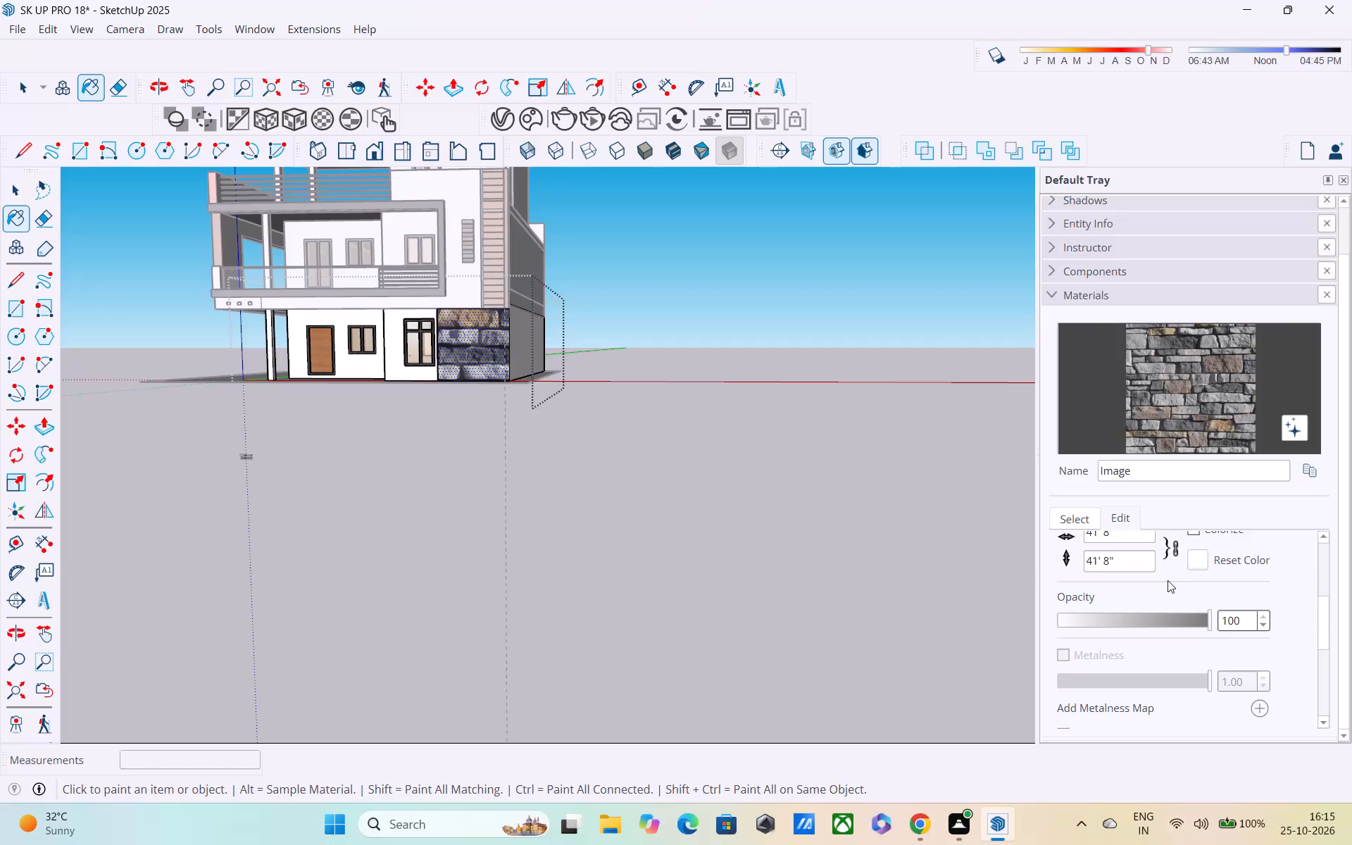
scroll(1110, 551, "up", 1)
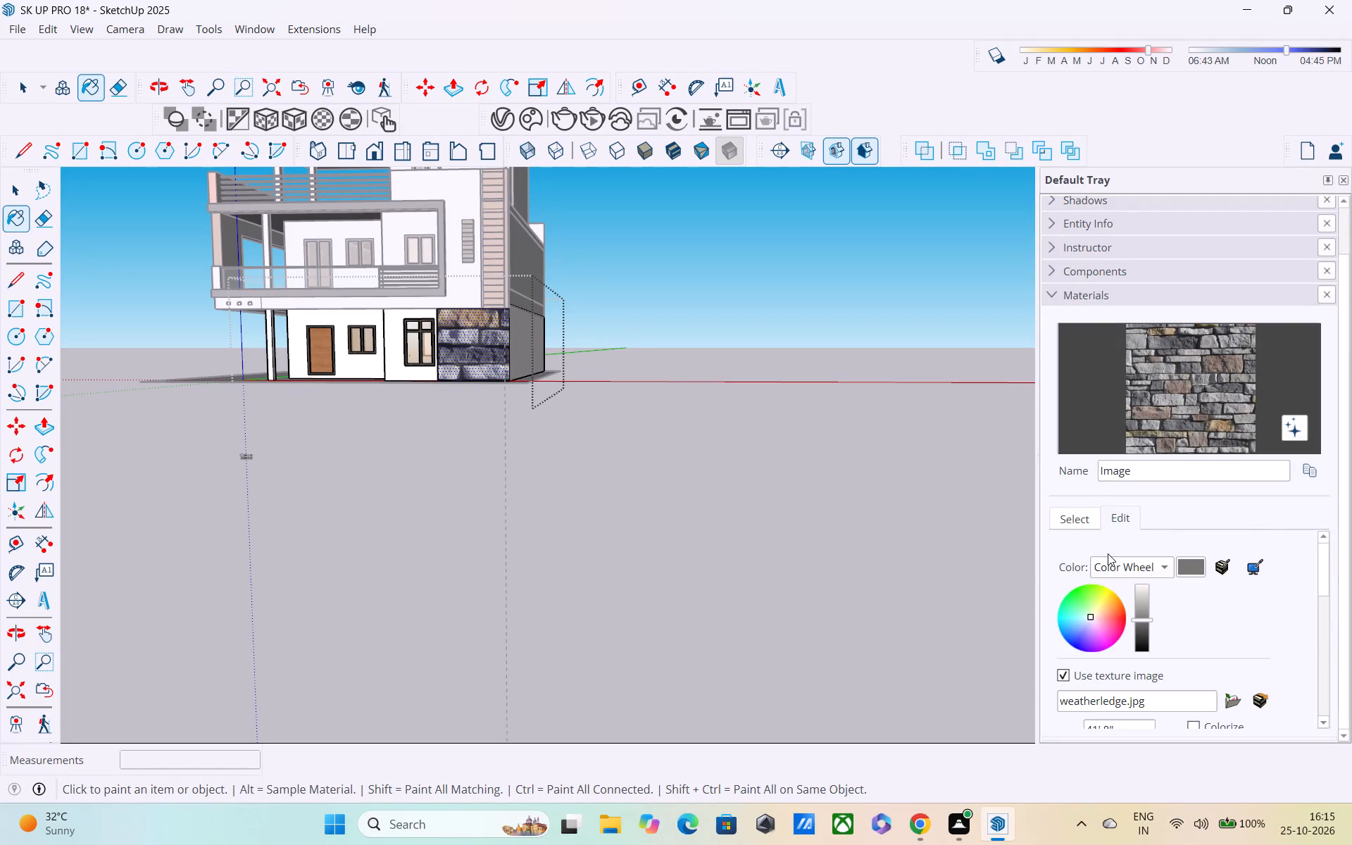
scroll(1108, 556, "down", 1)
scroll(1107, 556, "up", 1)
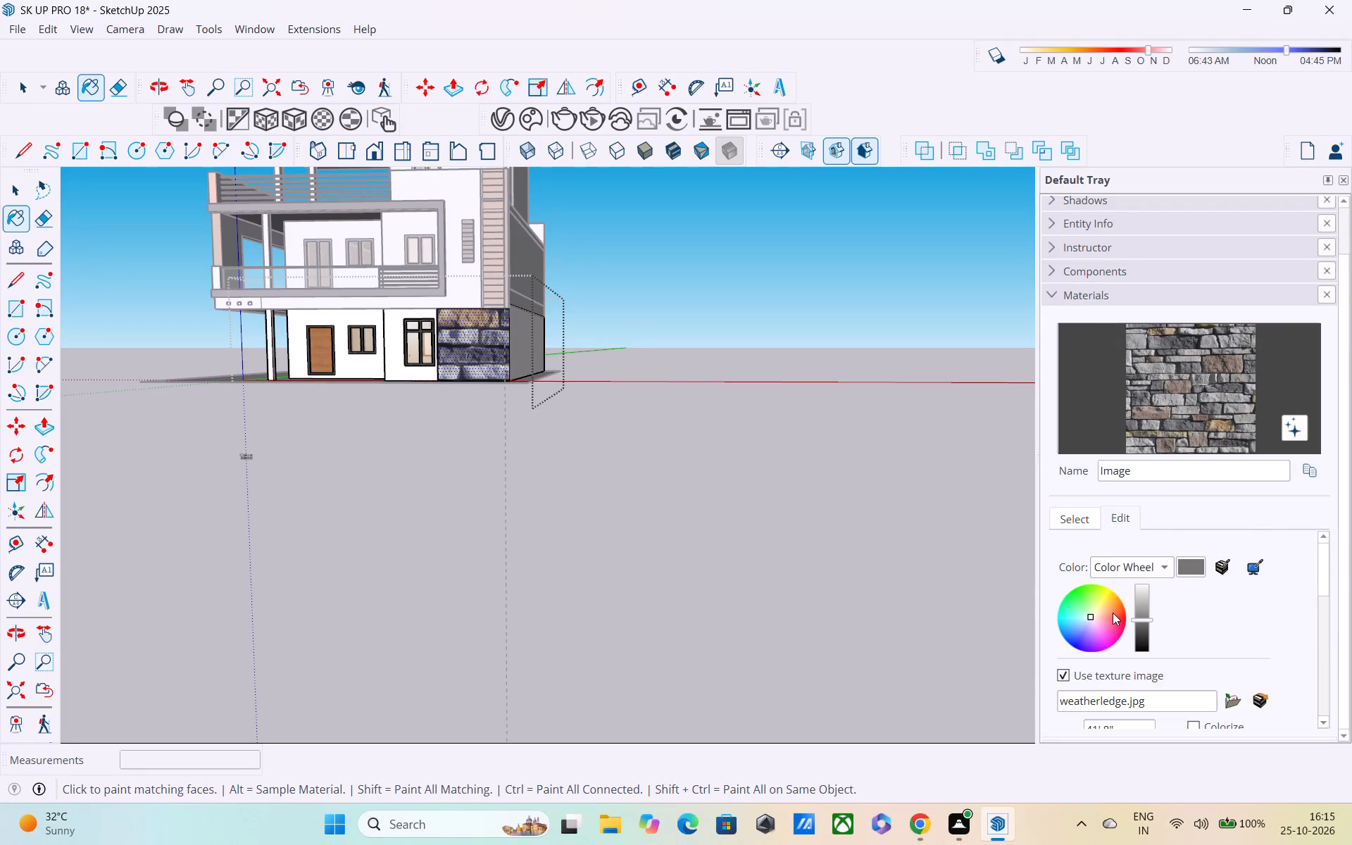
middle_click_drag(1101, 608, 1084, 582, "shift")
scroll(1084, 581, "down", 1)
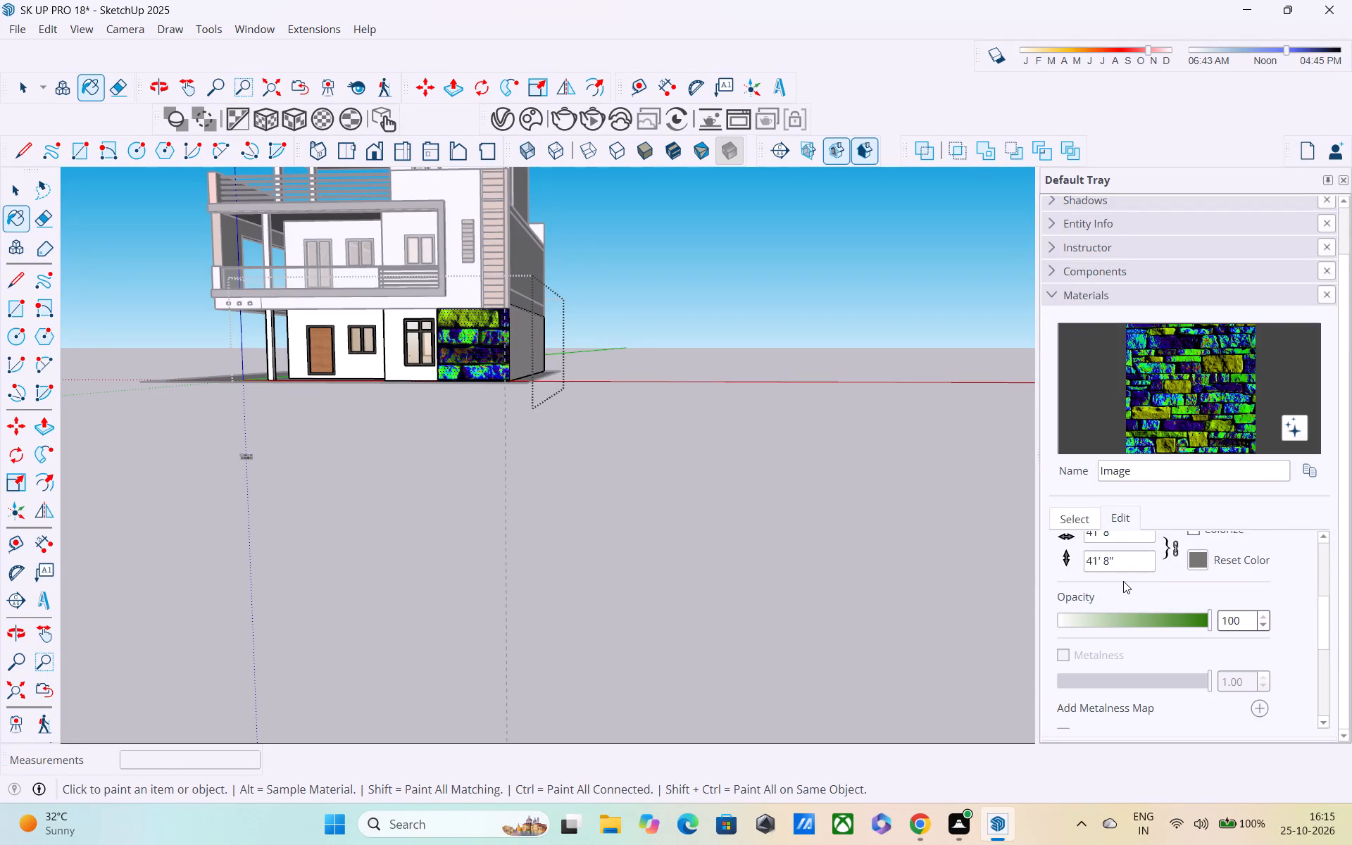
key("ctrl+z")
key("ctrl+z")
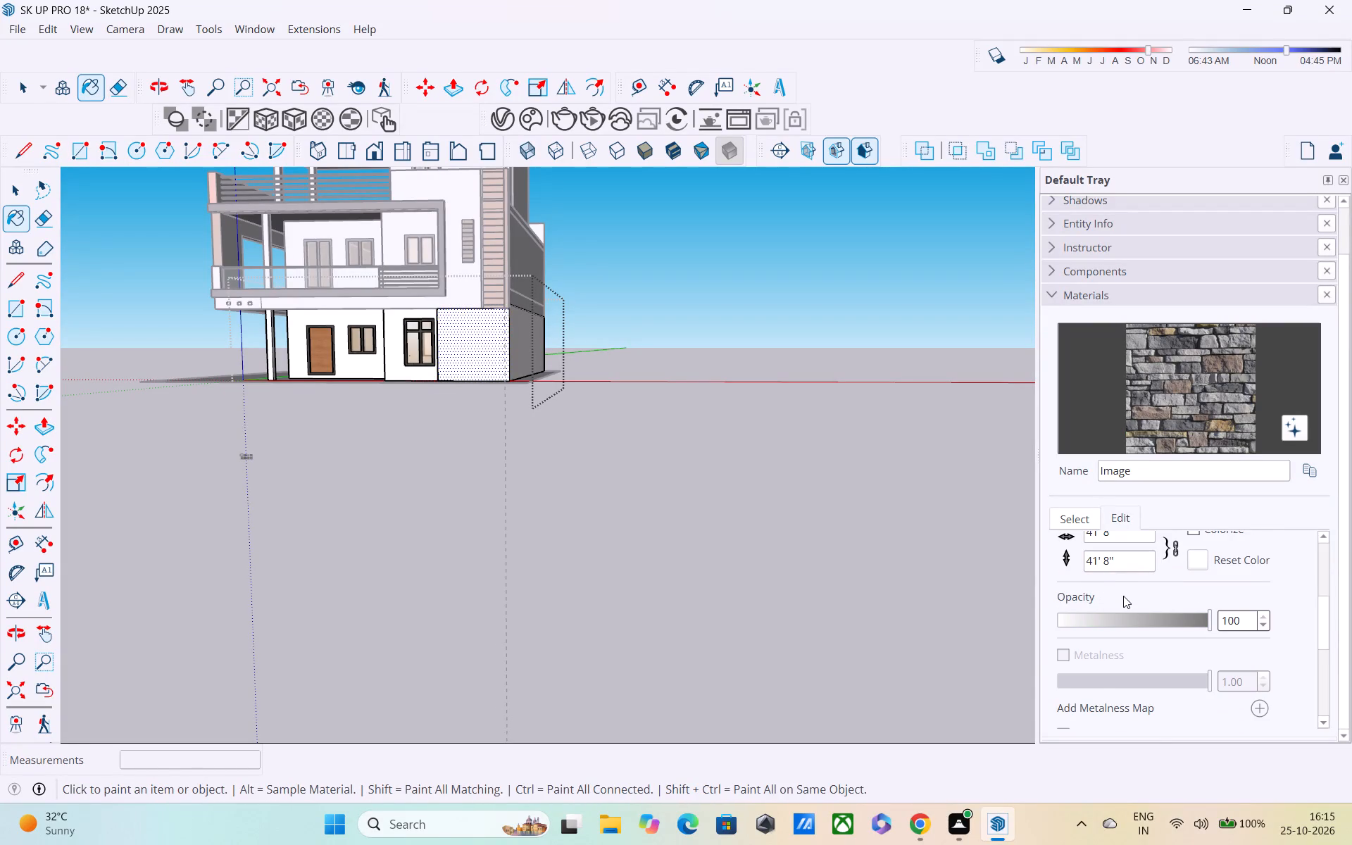
Unlock the aspect ratio between the stone texture's width and height.
scroll(1129, 571, "up", 1)
scroll(1129, 575, "down", 1)
scroll(1129, 570, "up", 1)
scroll(1129, 577, "down", 1)
left_click_drag(1125, 563, 1042, 583)
left_click(1177, 544)
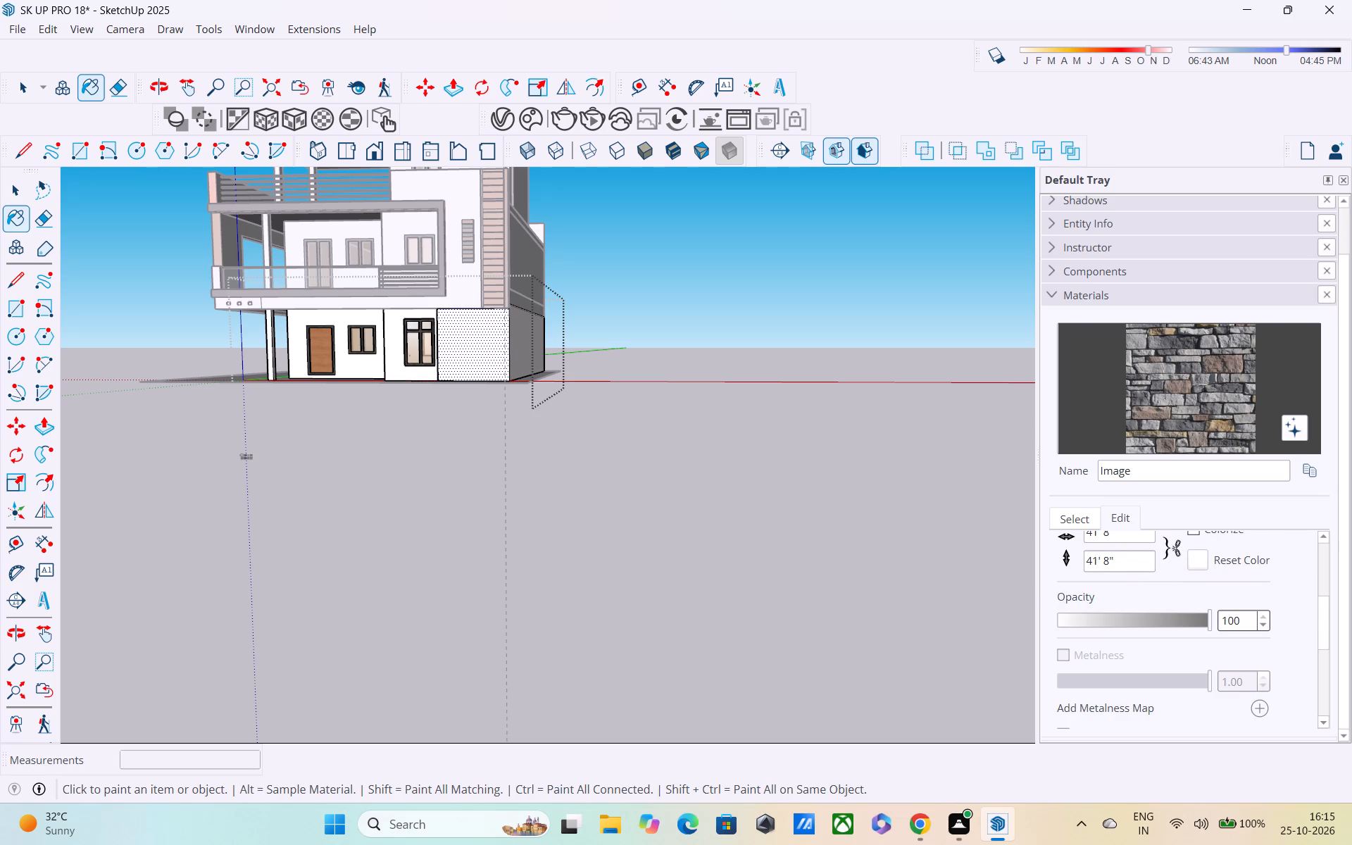
Set the stone texture's height to 5 inches and paint the front wall face beside the corner with it.
left_click_drag(1129, 561, 1068, 577)
key("BackSpace")
key("BackSpace")
key("BackSpace")
key("BackSpace")
key("BackSpace")
key("BackSpace")
key("BackSpace")
key("Clear")
key("shift+quotedbl")
key("Return")
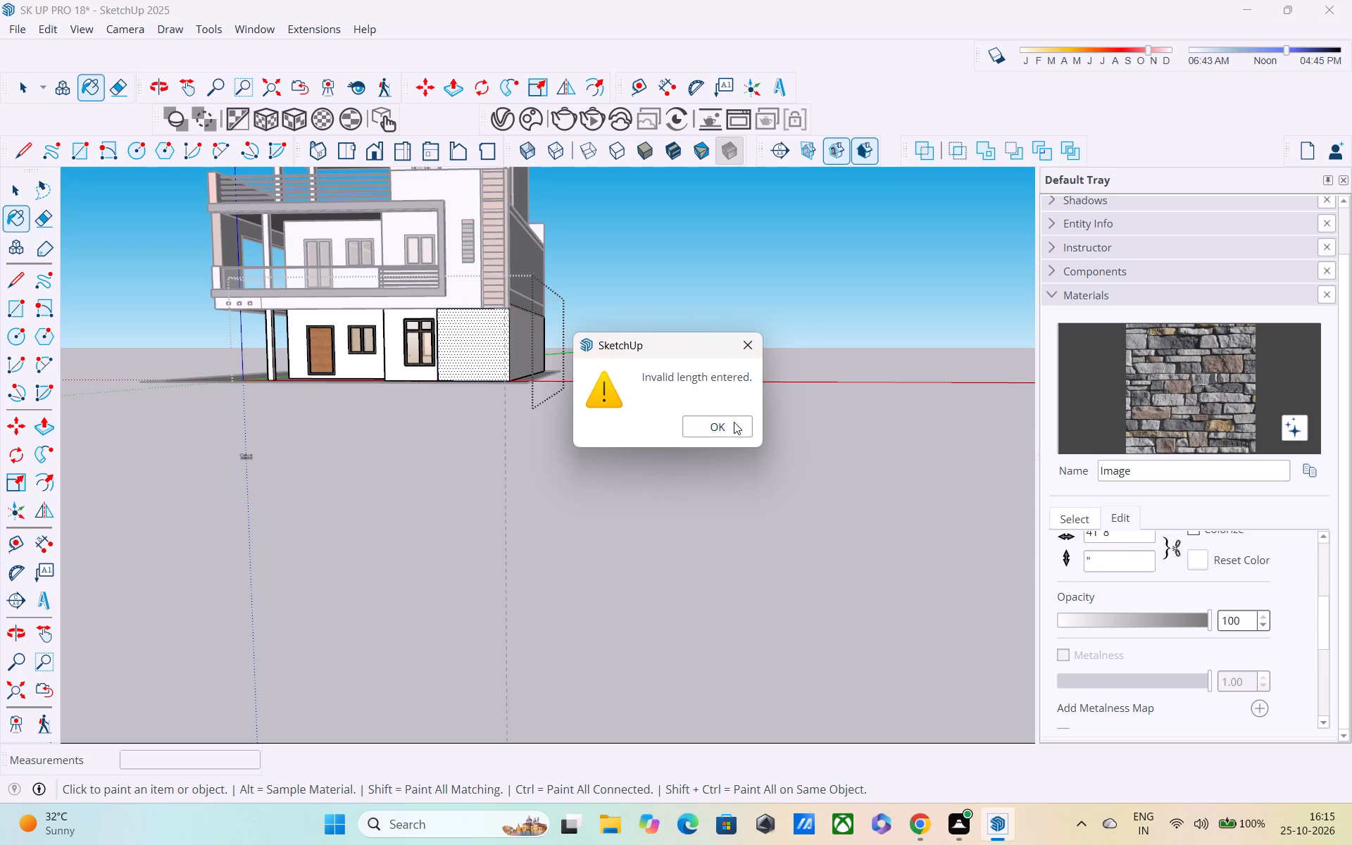
left_click(734, 422)
left_click(1103, 561)
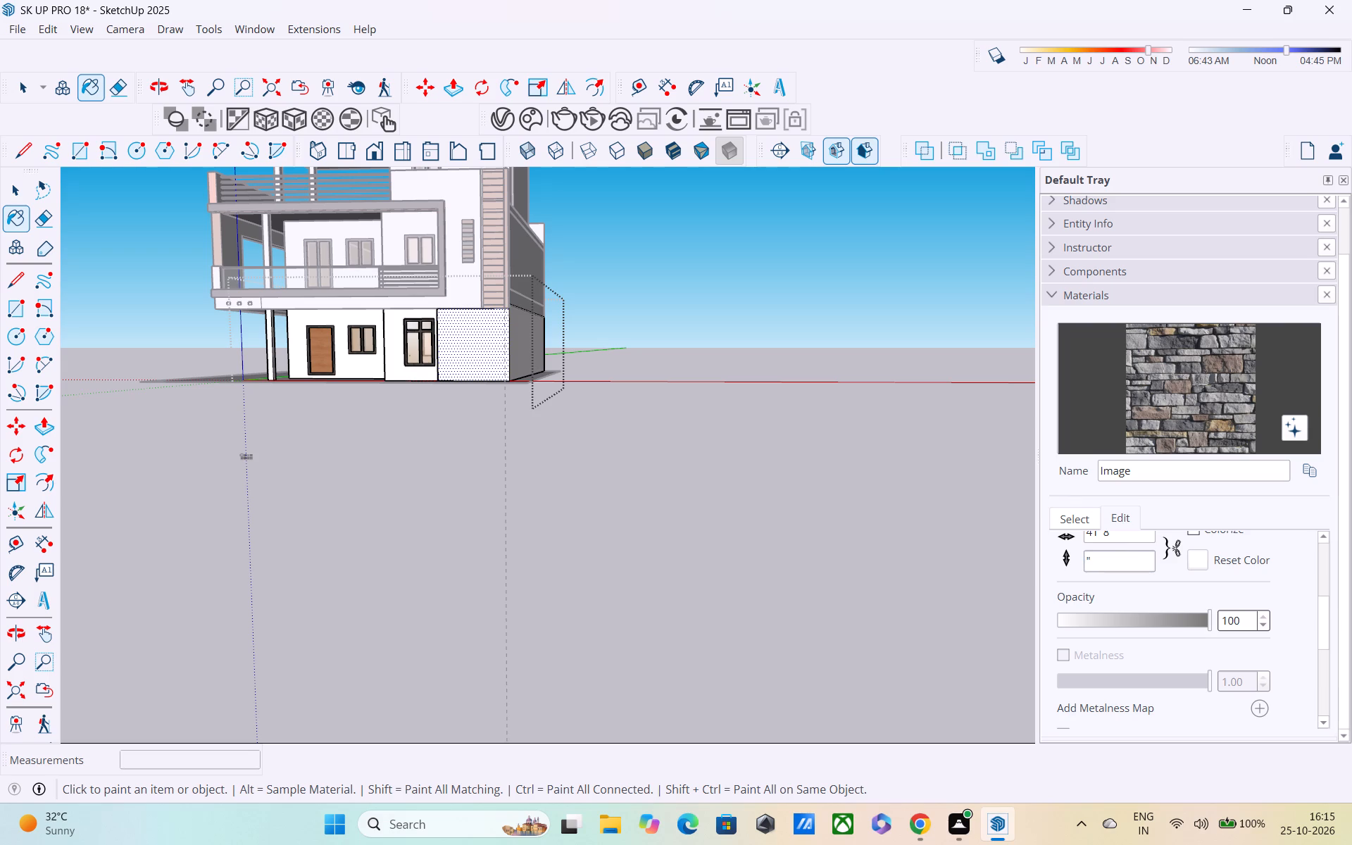
key("BackSpace")
key("Delete")
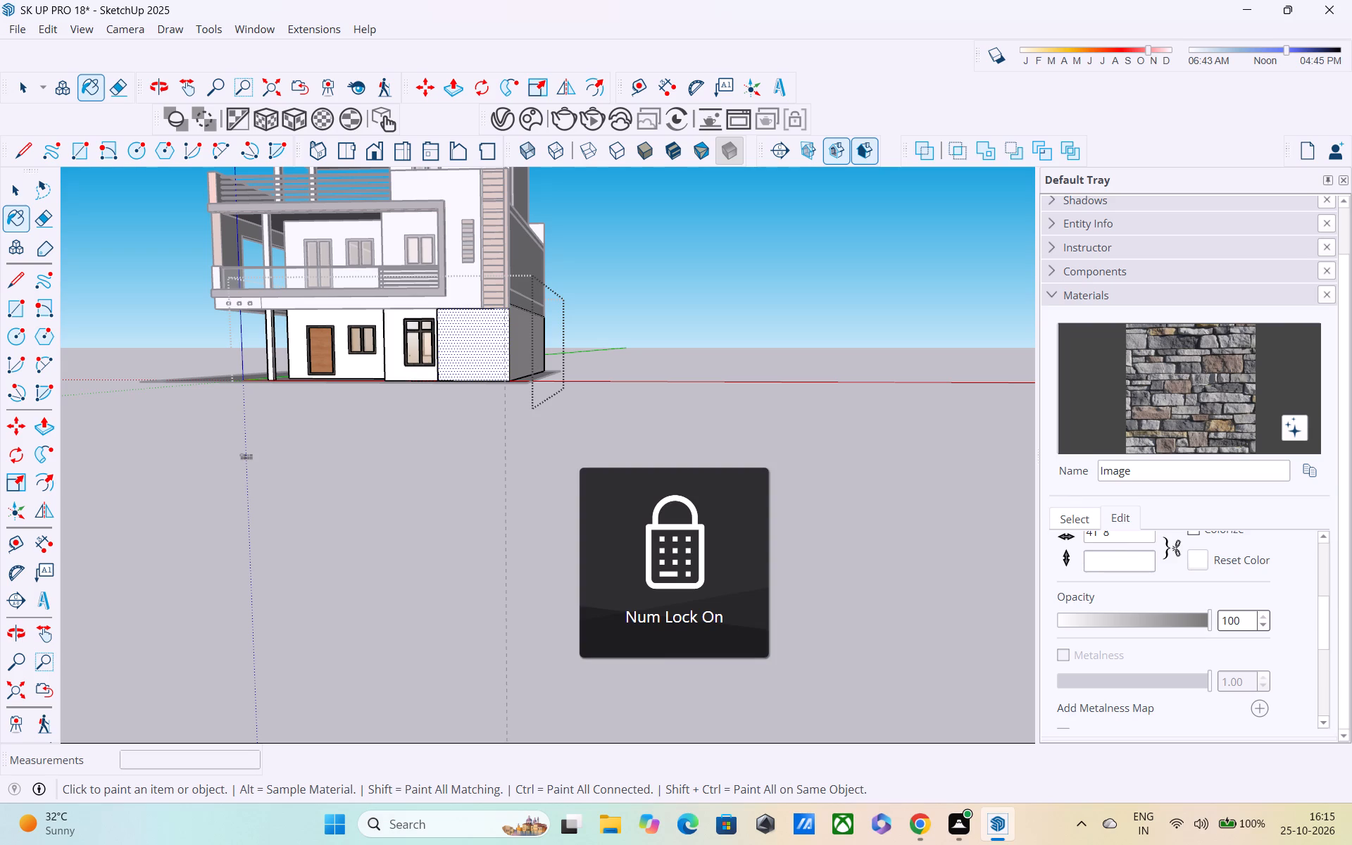
key("5")
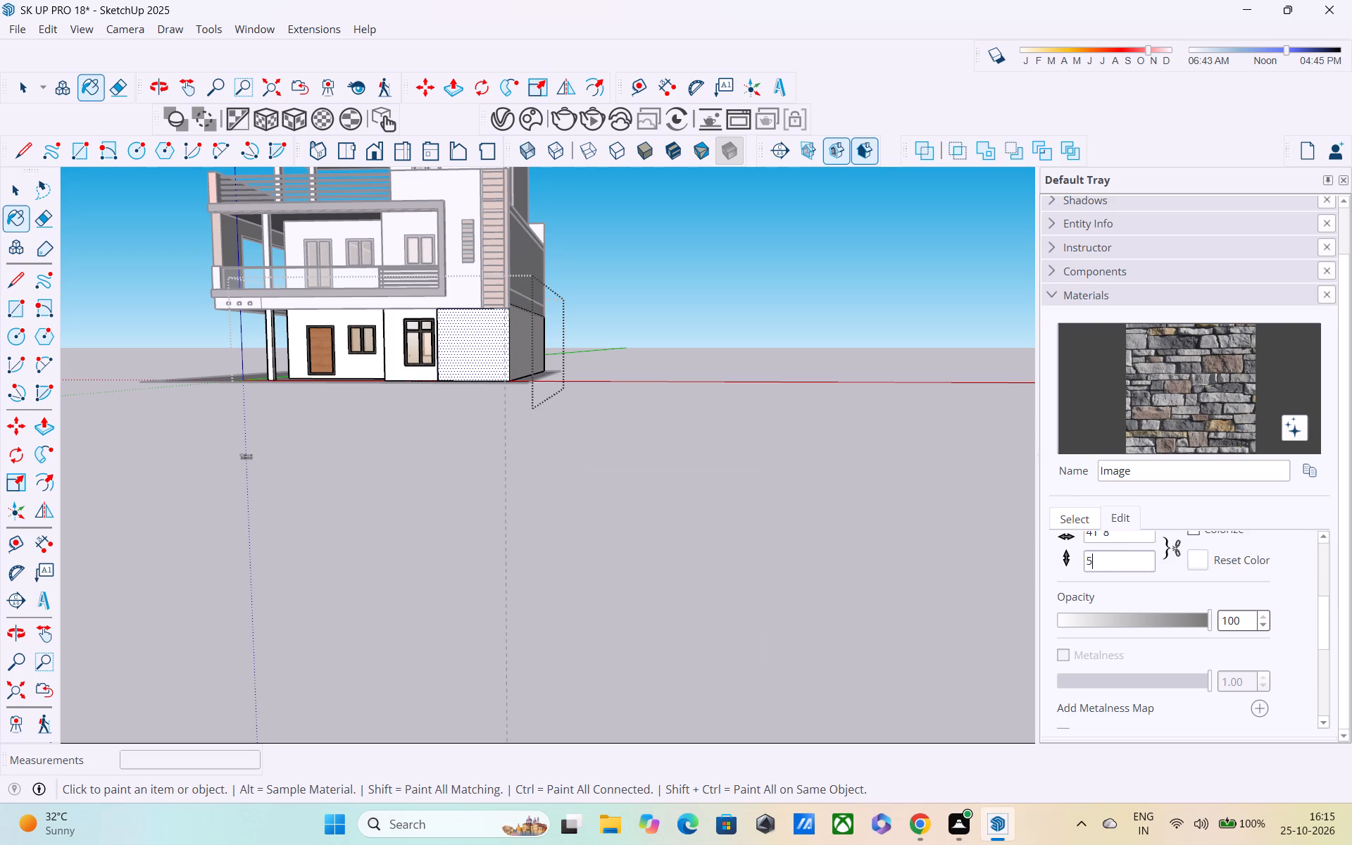
key("shift+quotedbl")
left_click(1165, 368)
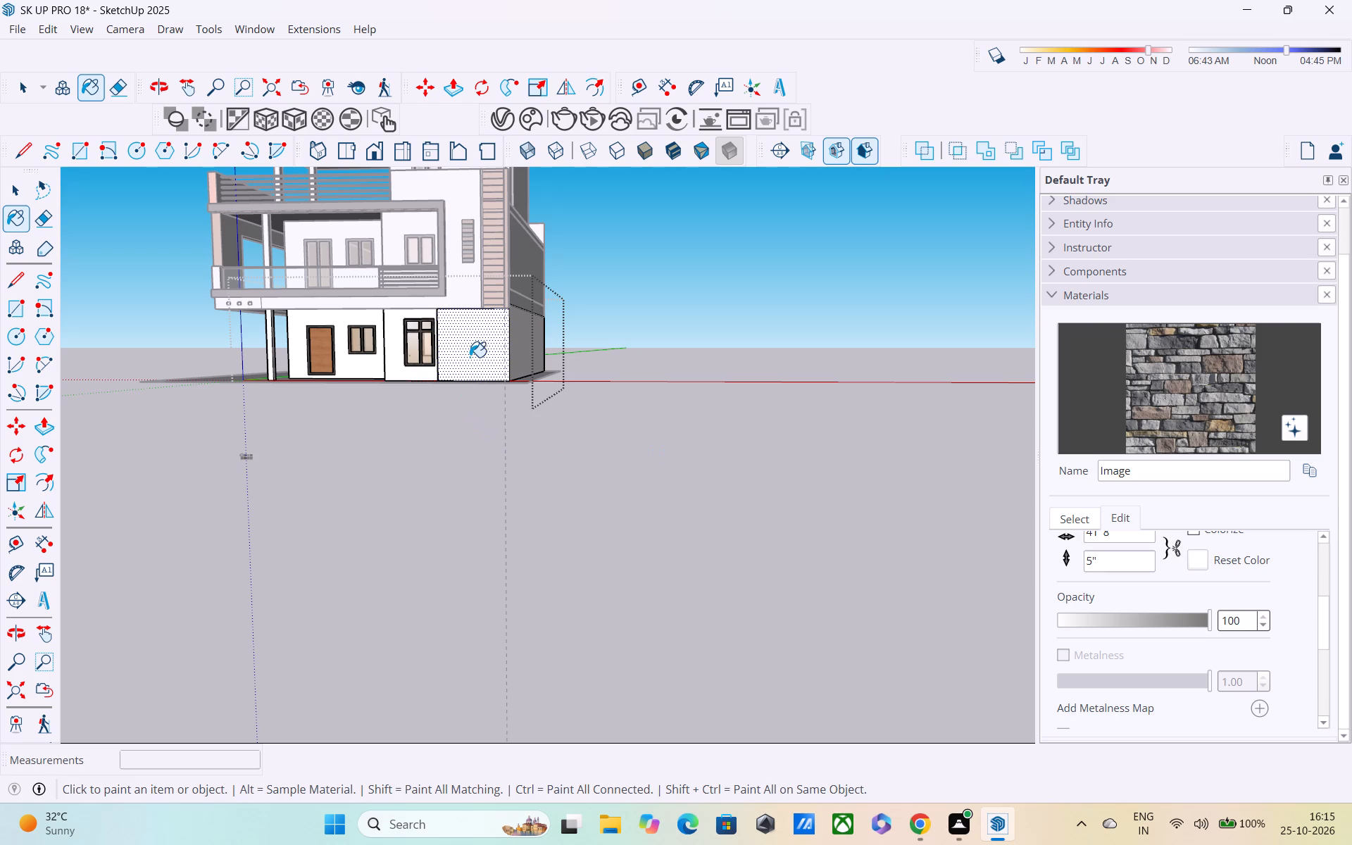
left_click(470, 357)
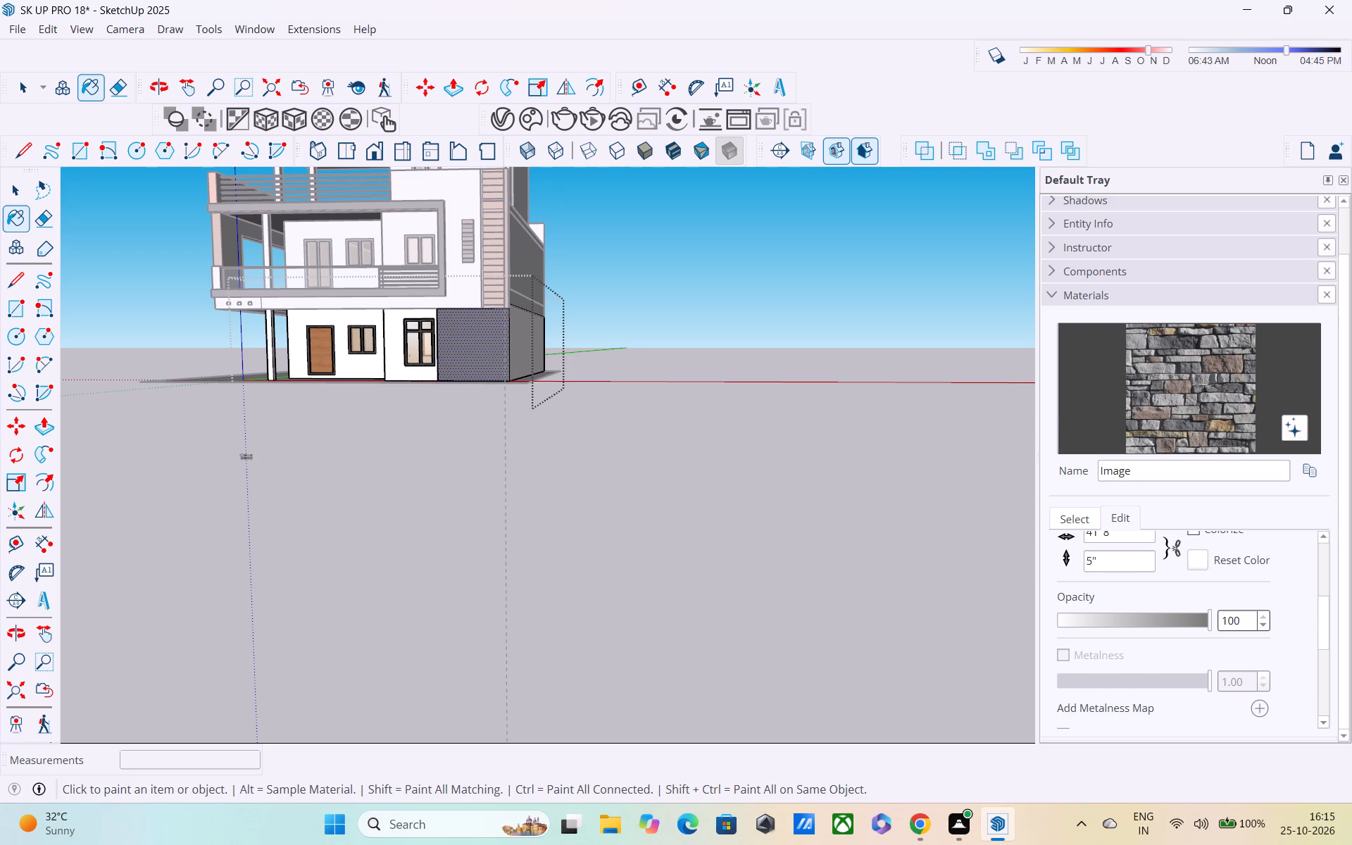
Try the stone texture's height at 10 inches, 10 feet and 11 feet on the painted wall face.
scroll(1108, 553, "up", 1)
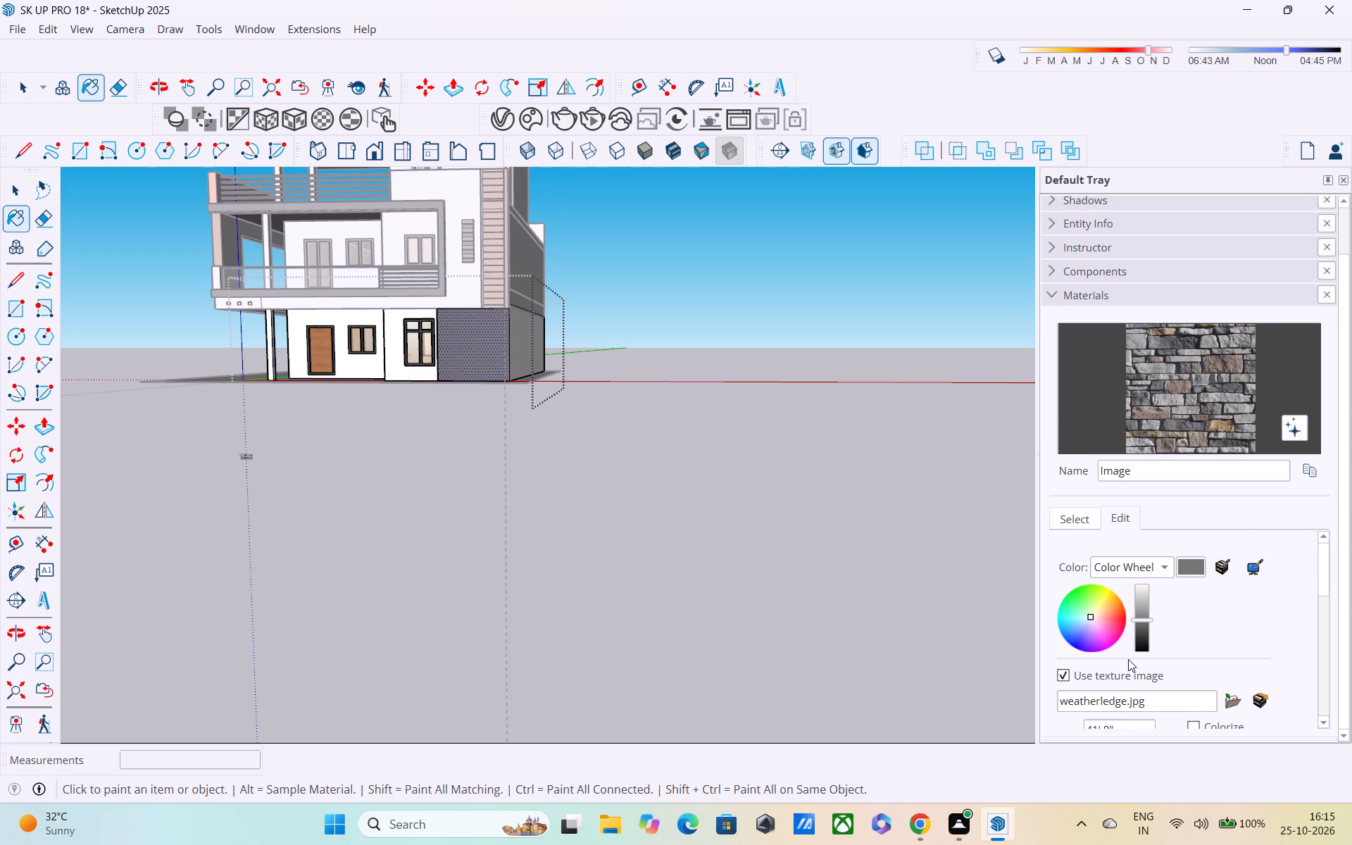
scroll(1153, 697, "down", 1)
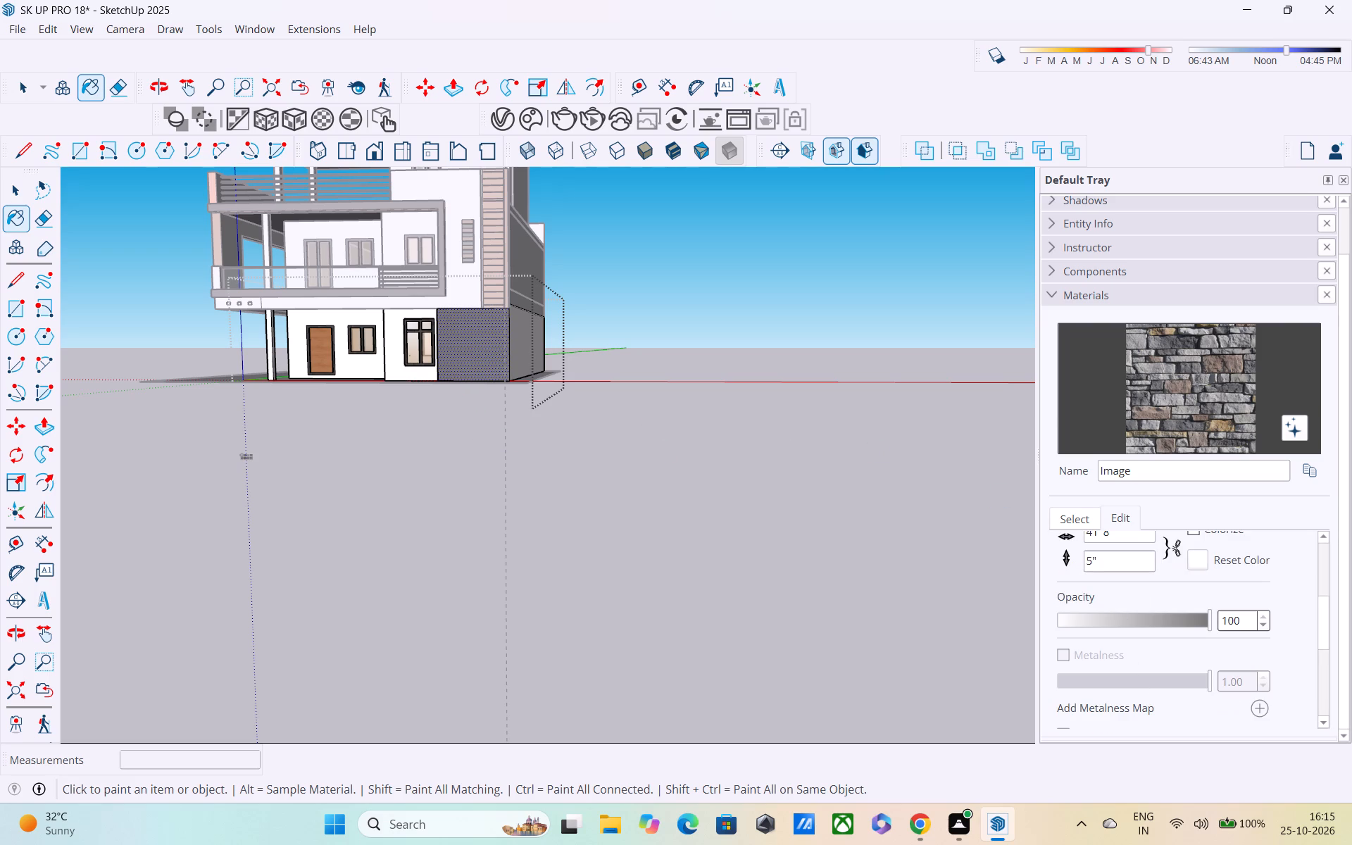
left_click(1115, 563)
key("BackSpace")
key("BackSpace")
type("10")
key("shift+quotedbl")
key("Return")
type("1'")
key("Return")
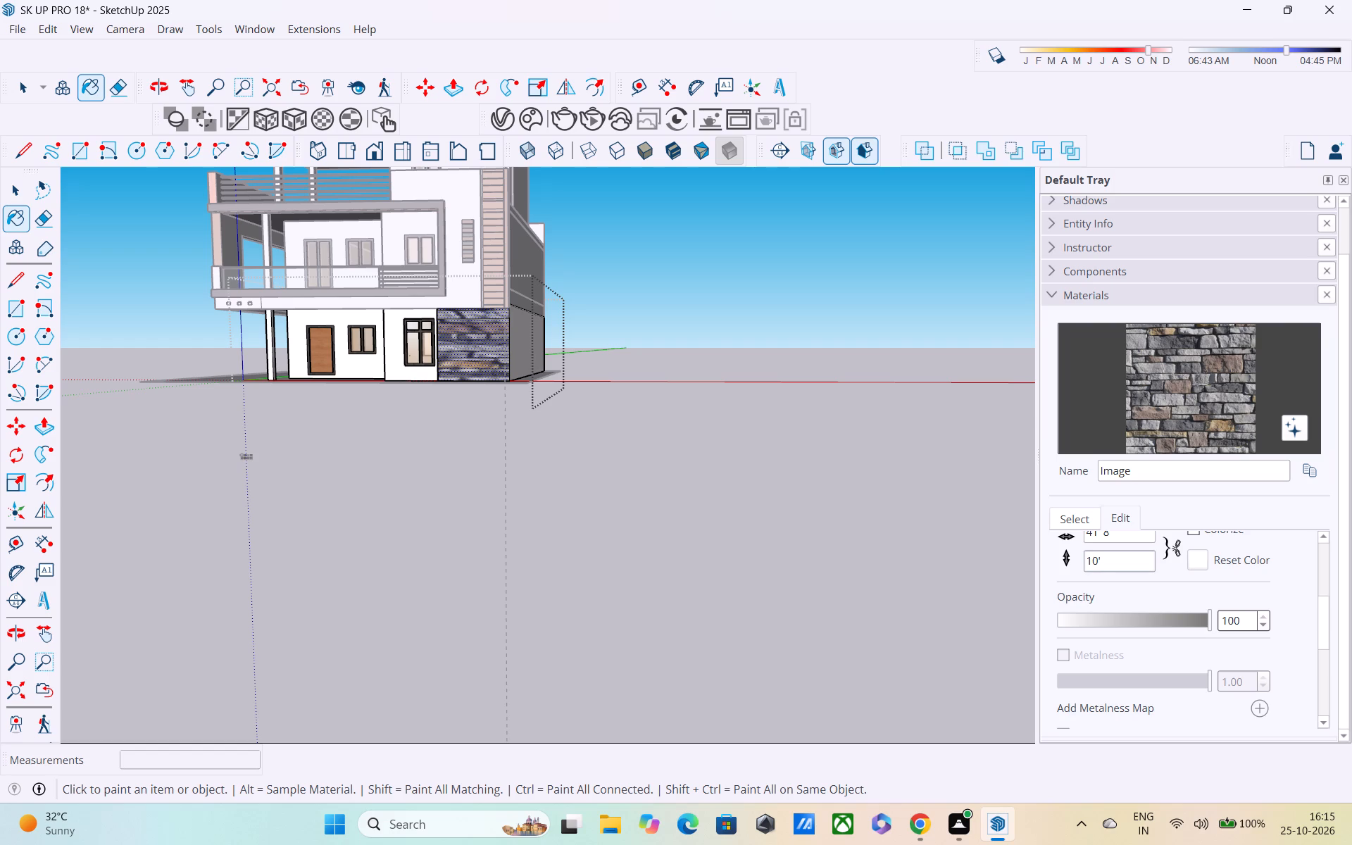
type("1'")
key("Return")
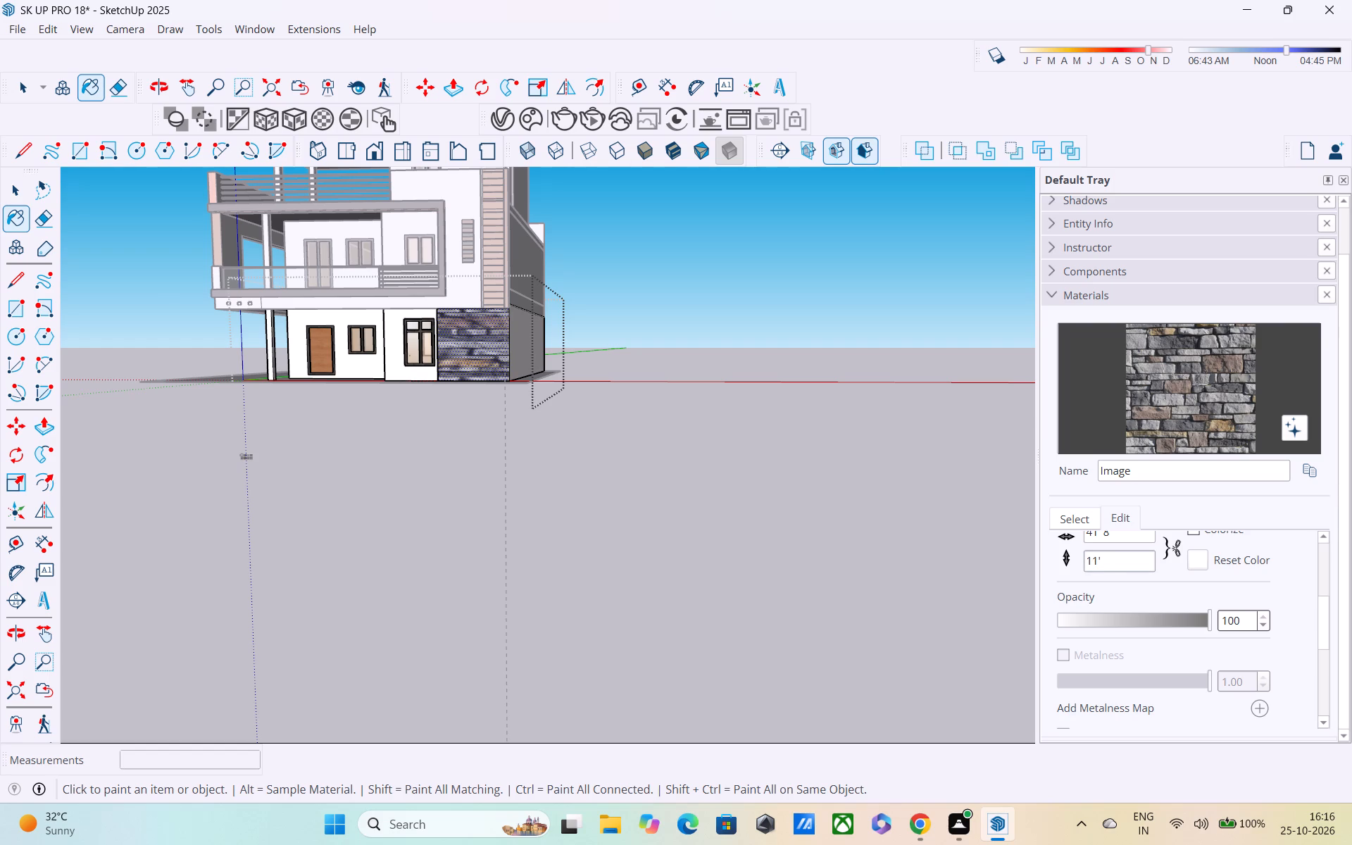
Reduce the stone texture's height to 1 foot, and raise it to 3 feet.
key("BackSpace")
key("BackSpace")
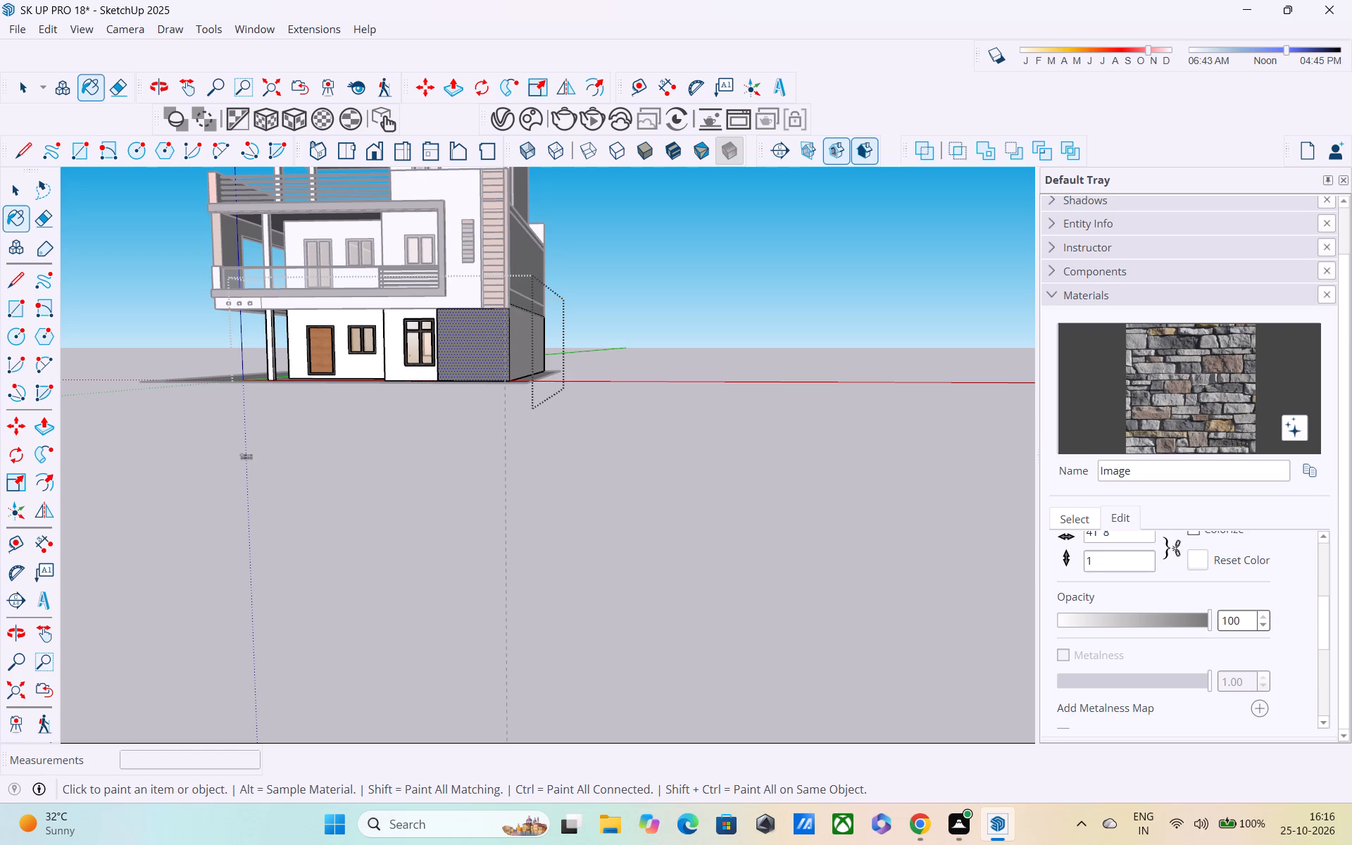
key("apostrophe")
key("Return")
key("Return")
type("2'")
key("Return")
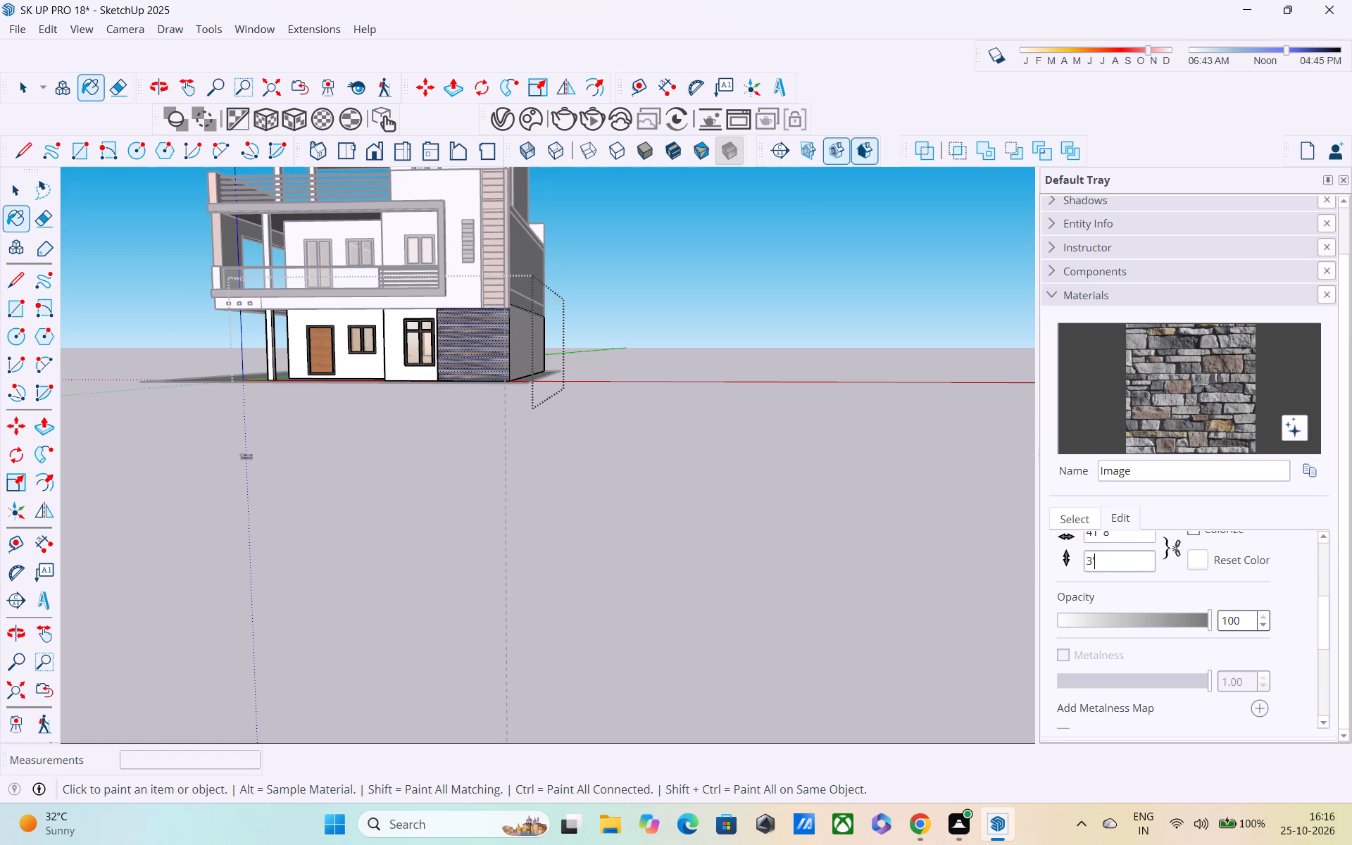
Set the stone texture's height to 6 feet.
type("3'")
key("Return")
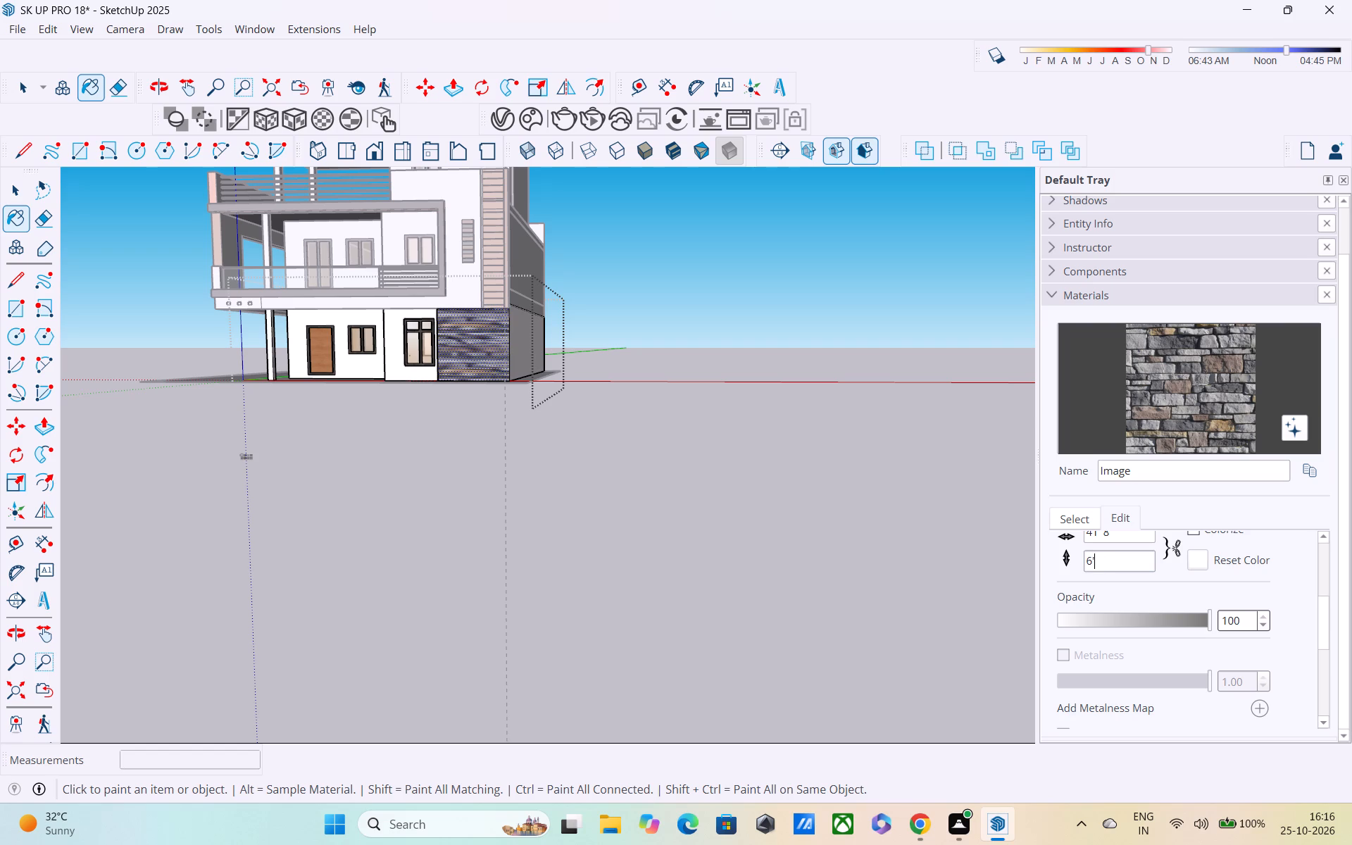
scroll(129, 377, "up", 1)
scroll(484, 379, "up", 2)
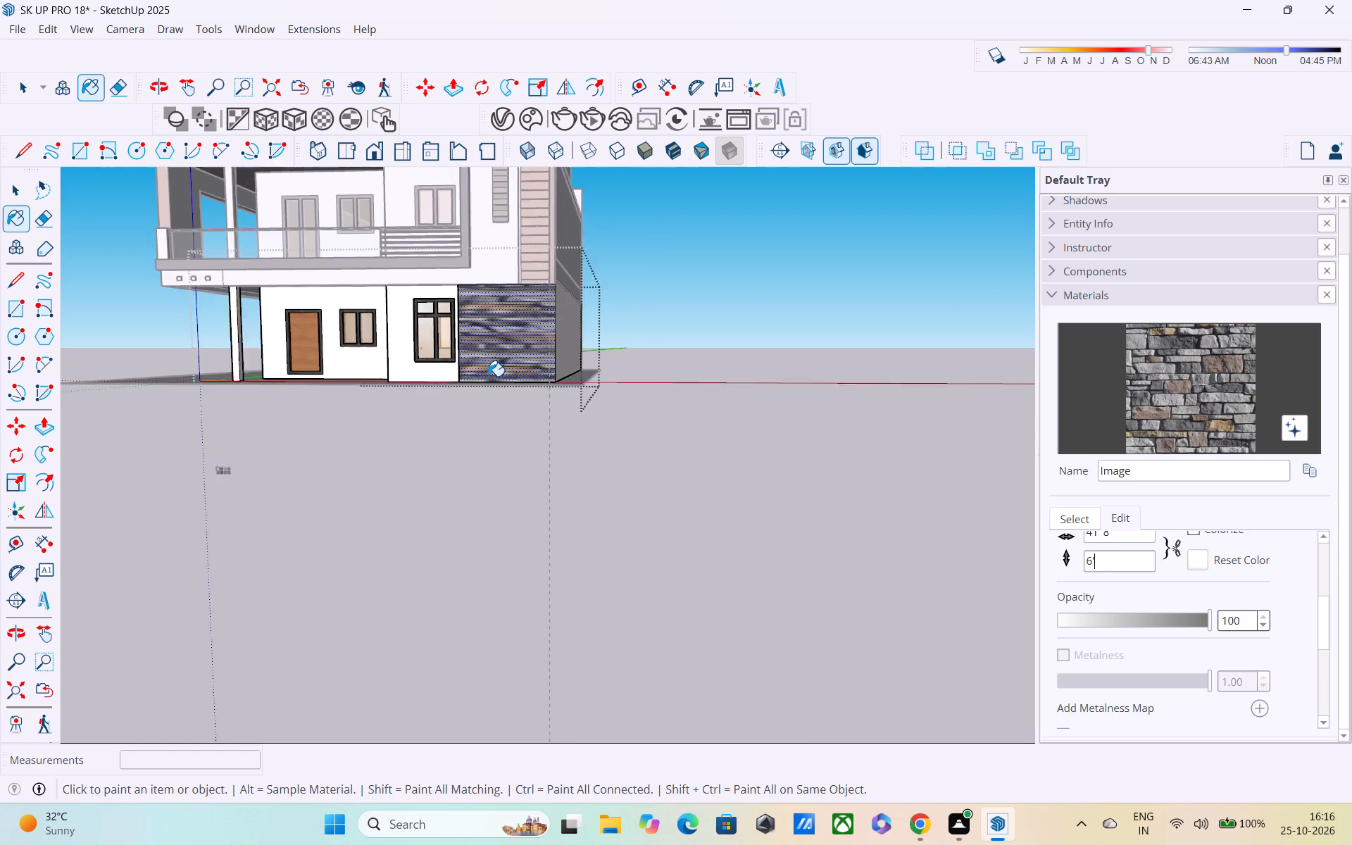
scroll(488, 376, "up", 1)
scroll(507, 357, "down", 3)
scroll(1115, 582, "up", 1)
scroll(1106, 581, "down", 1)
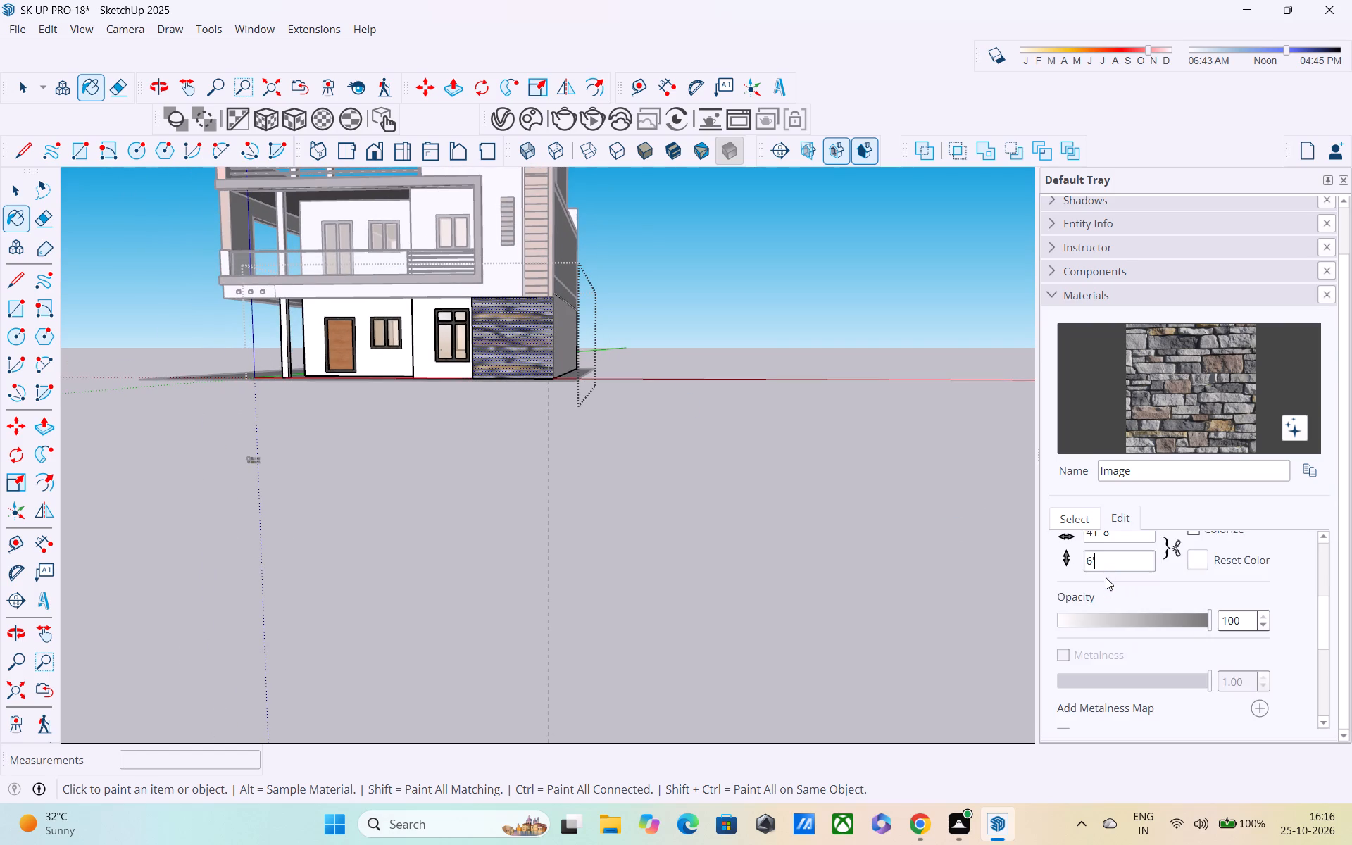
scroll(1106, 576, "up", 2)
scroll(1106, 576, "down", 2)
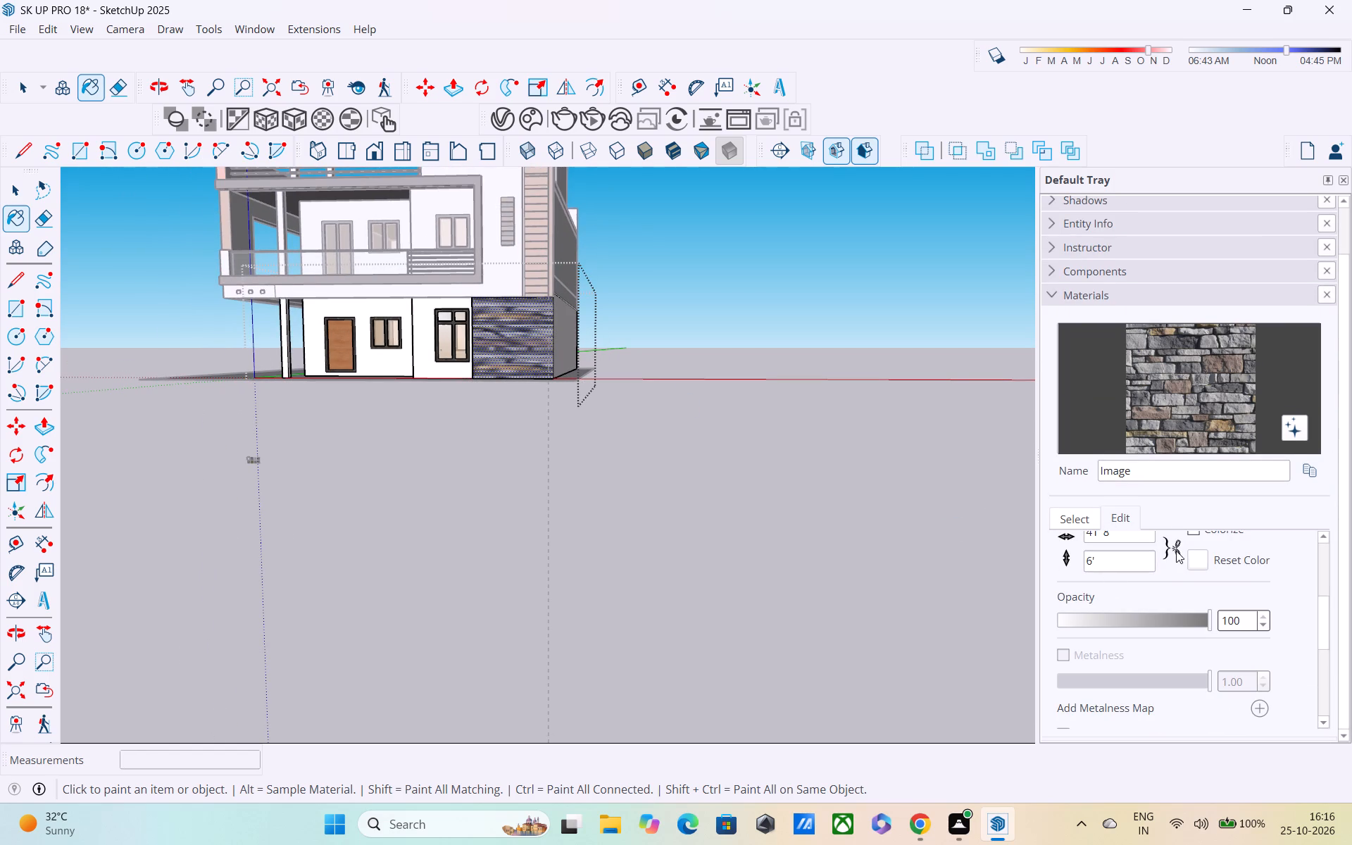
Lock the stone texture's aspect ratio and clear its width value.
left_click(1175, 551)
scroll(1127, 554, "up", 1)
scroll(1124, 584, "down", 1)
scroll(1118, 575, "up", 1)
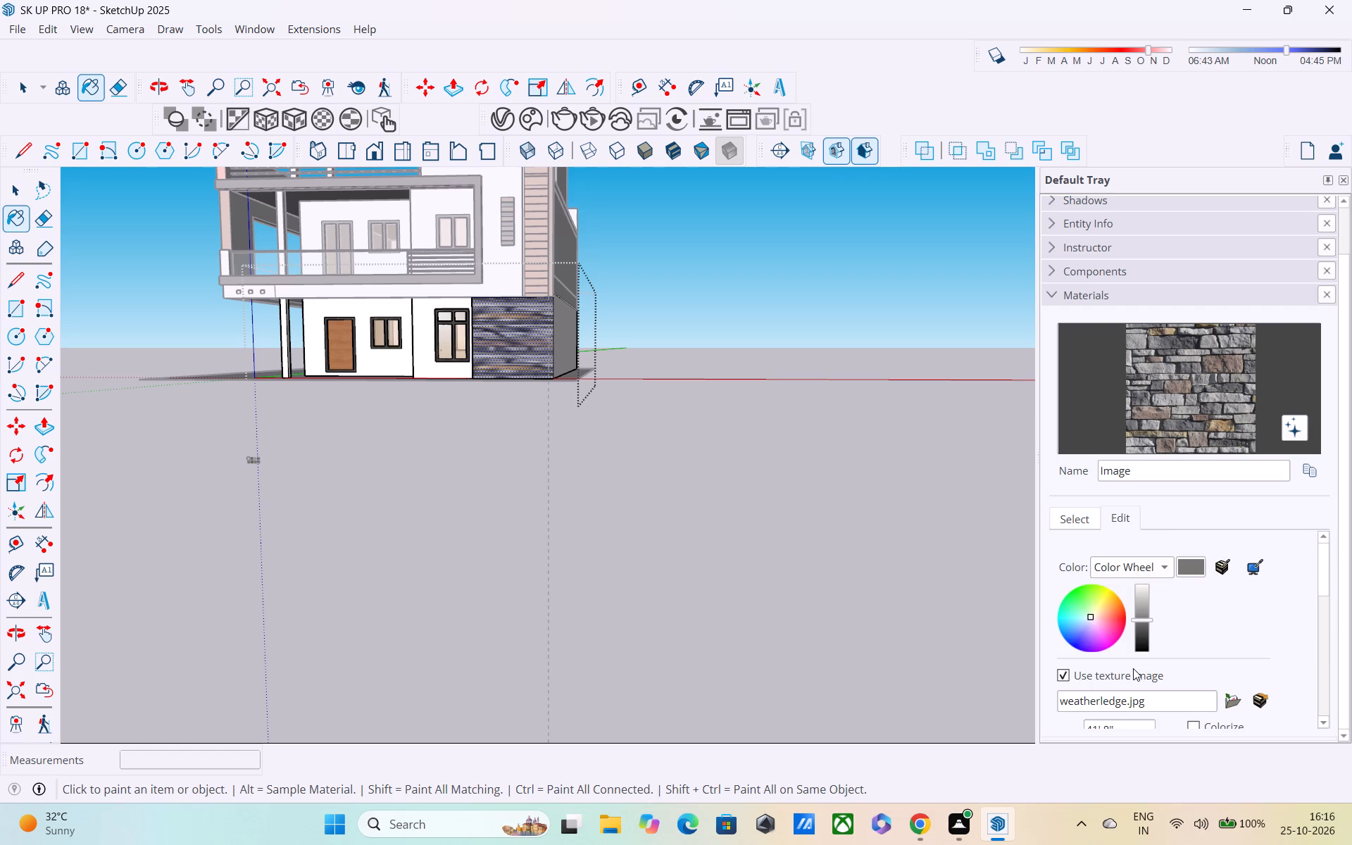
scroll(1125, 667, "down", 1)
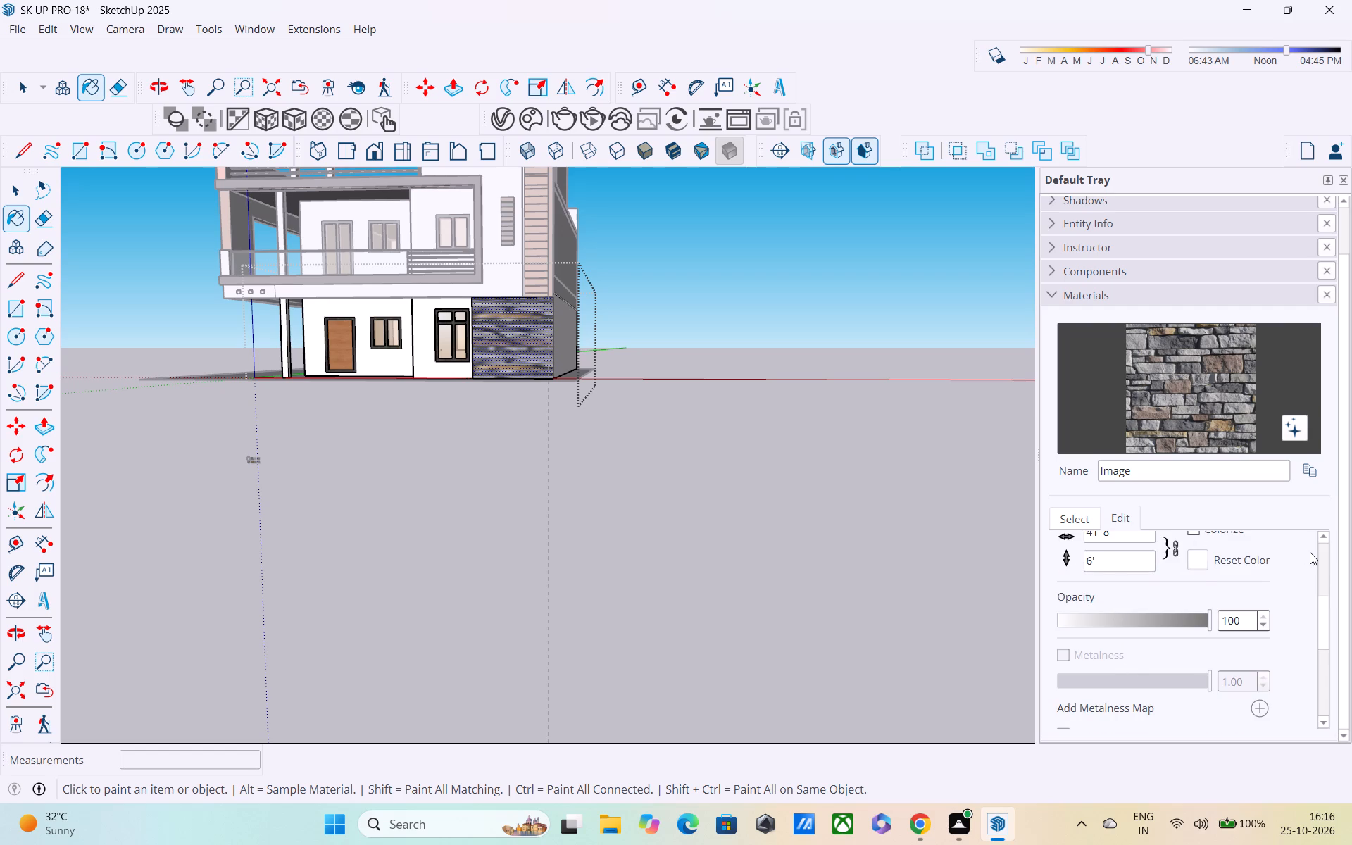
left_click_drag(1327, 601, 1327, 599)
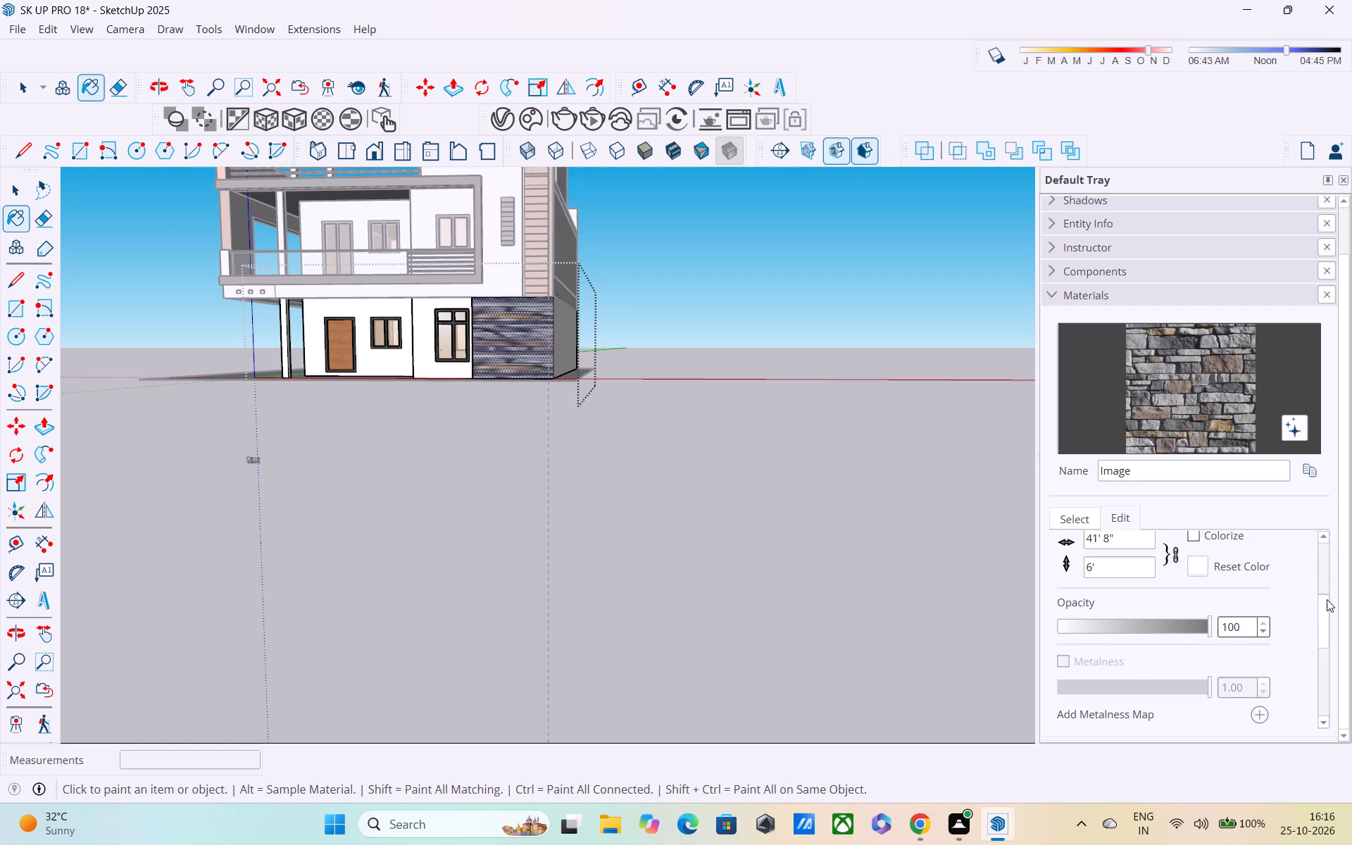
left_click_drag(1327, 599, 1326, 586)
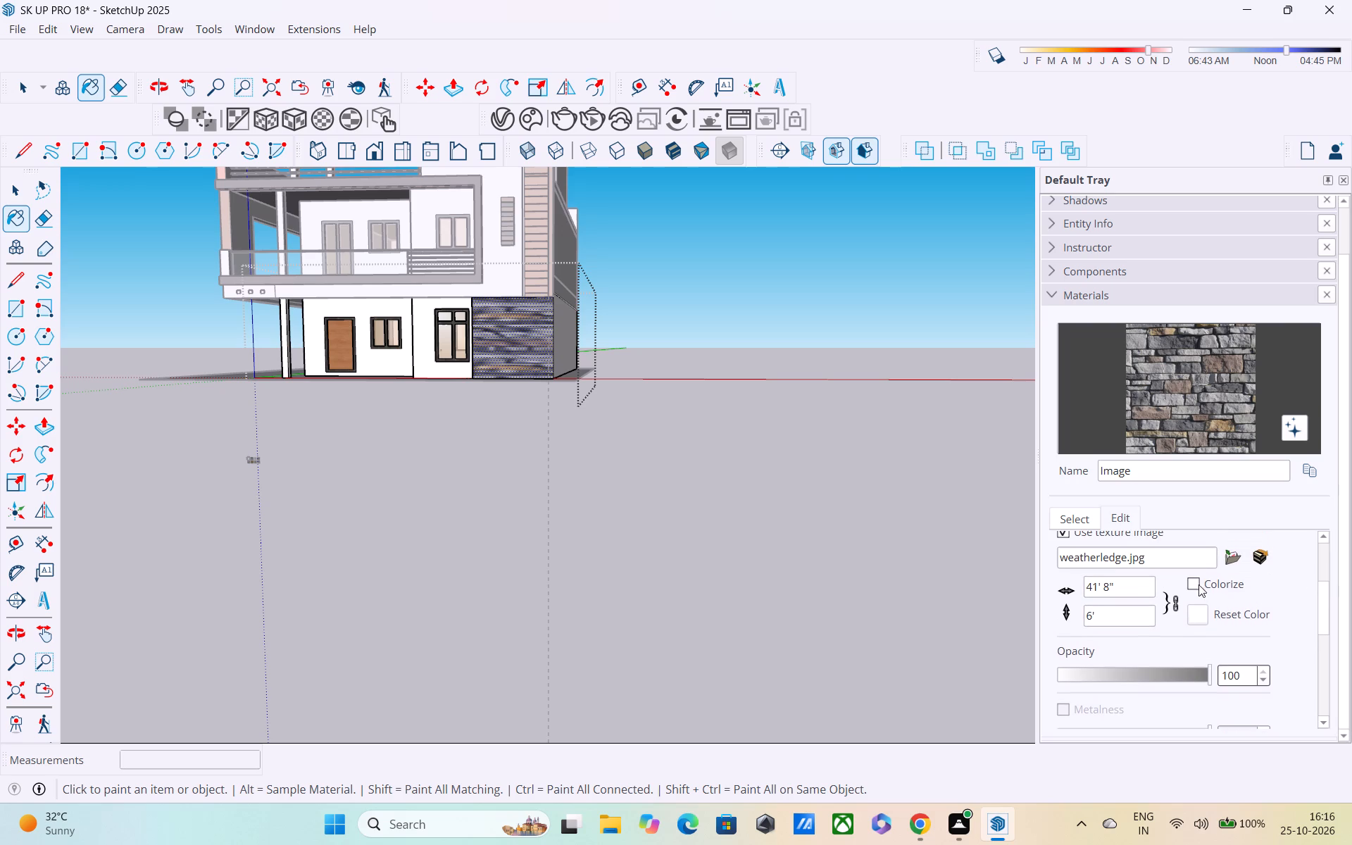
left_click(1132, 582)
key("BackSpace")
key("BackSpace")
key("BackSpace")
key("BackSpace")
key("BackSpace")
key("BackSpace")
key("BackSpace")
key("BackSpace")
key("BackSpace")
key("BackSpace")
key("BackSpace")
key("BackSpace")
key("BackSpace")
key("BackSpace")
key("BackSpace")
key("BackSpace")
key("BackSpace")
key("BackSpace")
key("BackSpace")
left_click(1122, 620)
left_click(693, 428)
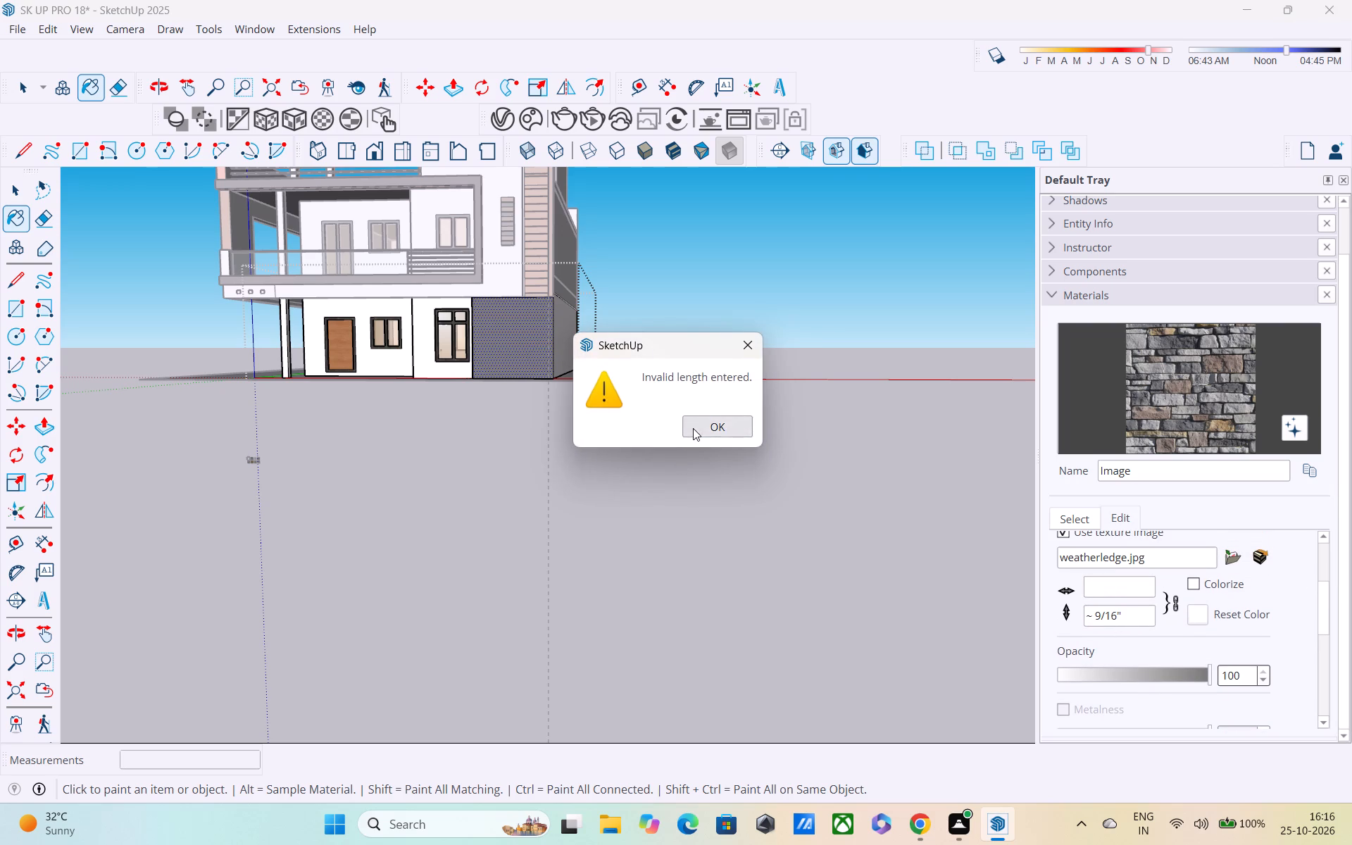
Set the stone texture's height to 5 feet.
left_click(1137, 618)
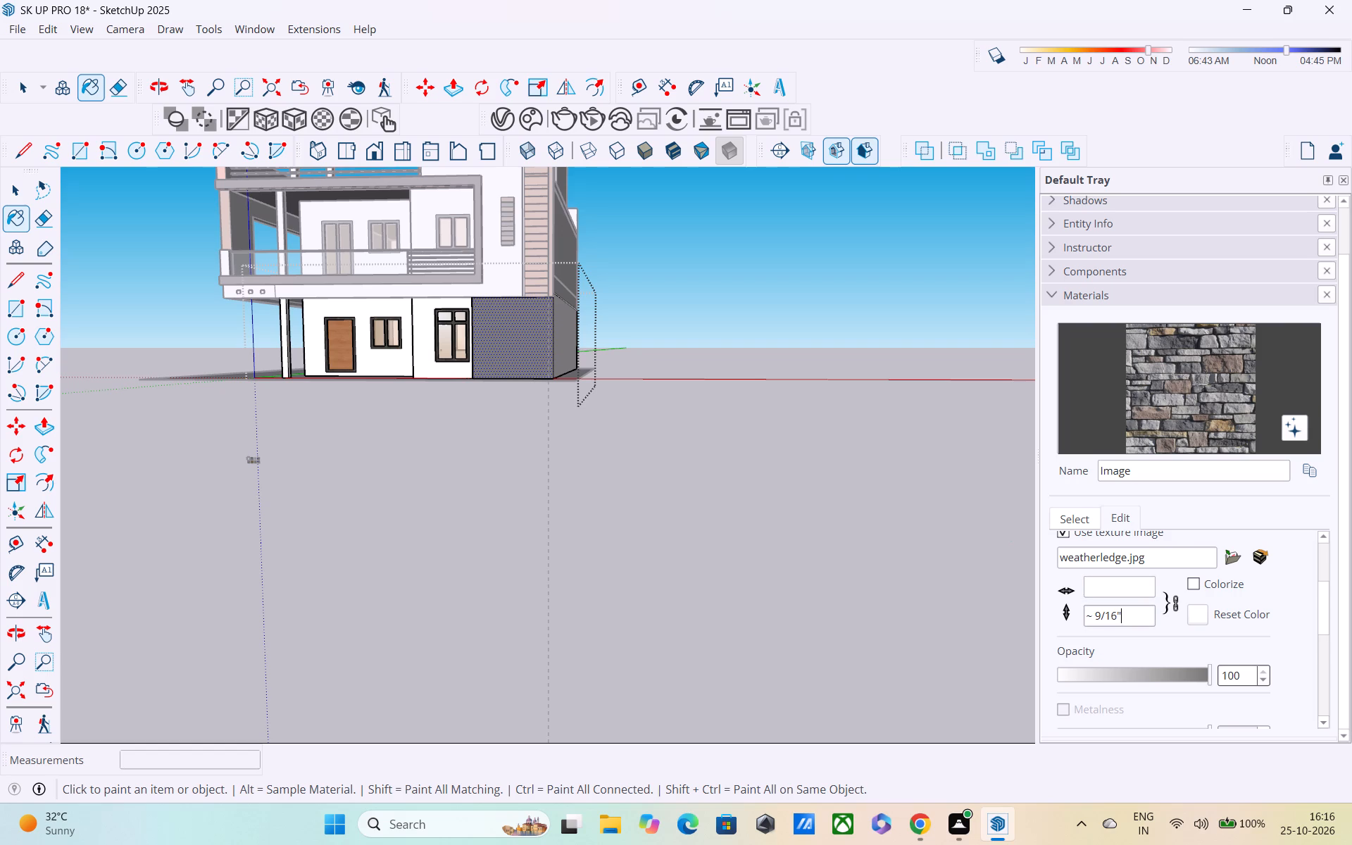
key("BackSpace")
key("BackSpace")
key("BackSpace")
key("BackSpace")
key("BackSpace")
key("BackSpace")
key("BackSpace")
key("BackSpace")
key("BackSpace")
key("BackSpace")
key("BackSpace")
key("BackSpace")
key("BackSpace")
key("BackSpace")
key("BackSpace")
key("BackSpace")
key("BackSpace")
key("BackSpace")
key("BackSpace")
type("5'")
key("Return")
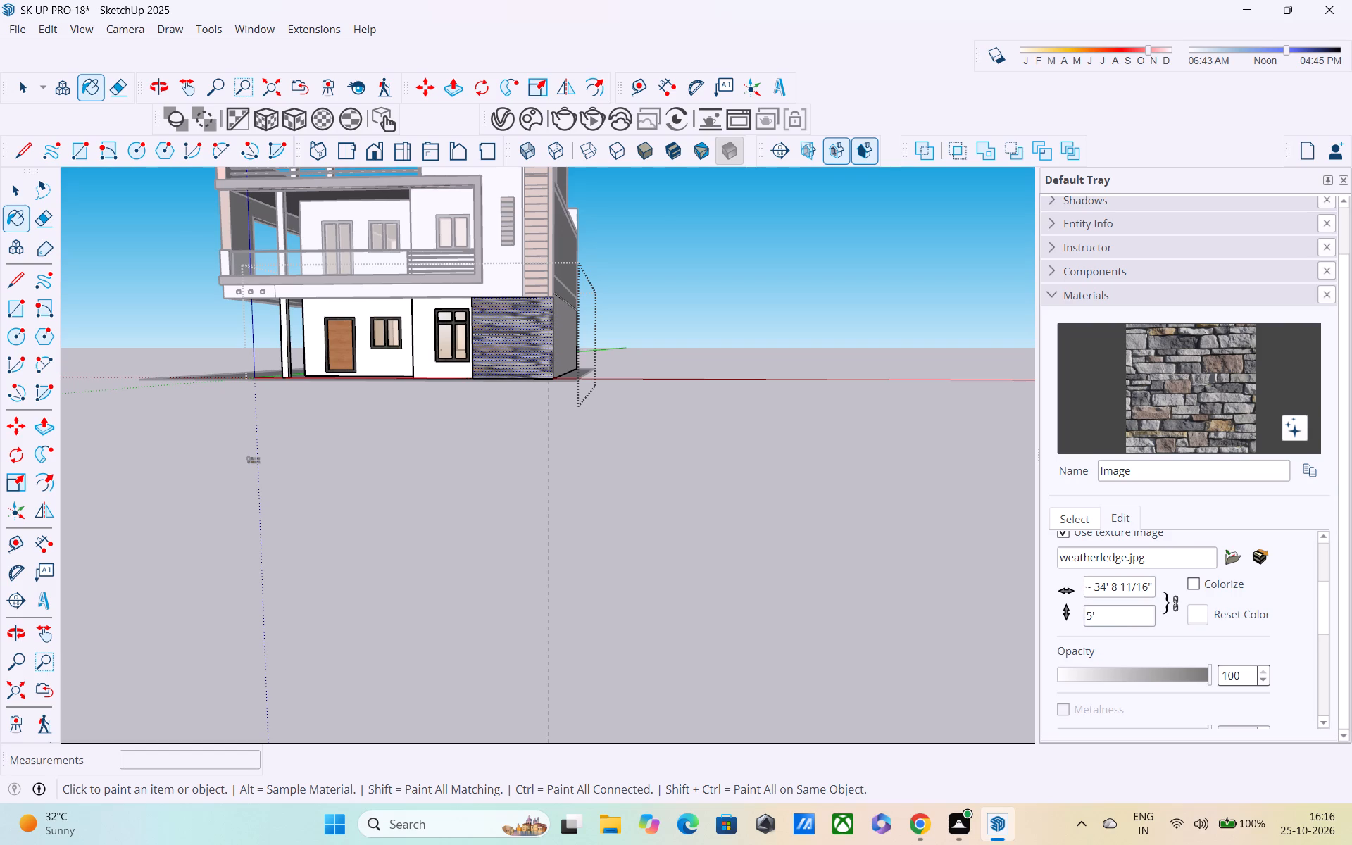
Unlock the stone texture's aspect ratio, set its width to 5 feet, and leave the ground-floor group.
left_click(1178, 599)
left_click(1153, 585)
key("BackSpace")
key("BackSpace")
key("BackSpace")
key("BackSpace")
key("BackSpace")
key("BackSpace")
key("BackSpace")
key("BackSpace")
key("BackSpace")
key("BackSpace")
key("BackSpace")
key("BackSpace")
key("BackSpace")
key("BackSpace")
key("BackSpace")
key("BackSpace")
key("BackSpace")
key("BackSpace")
key("BackSpace")
key("BackSpace")
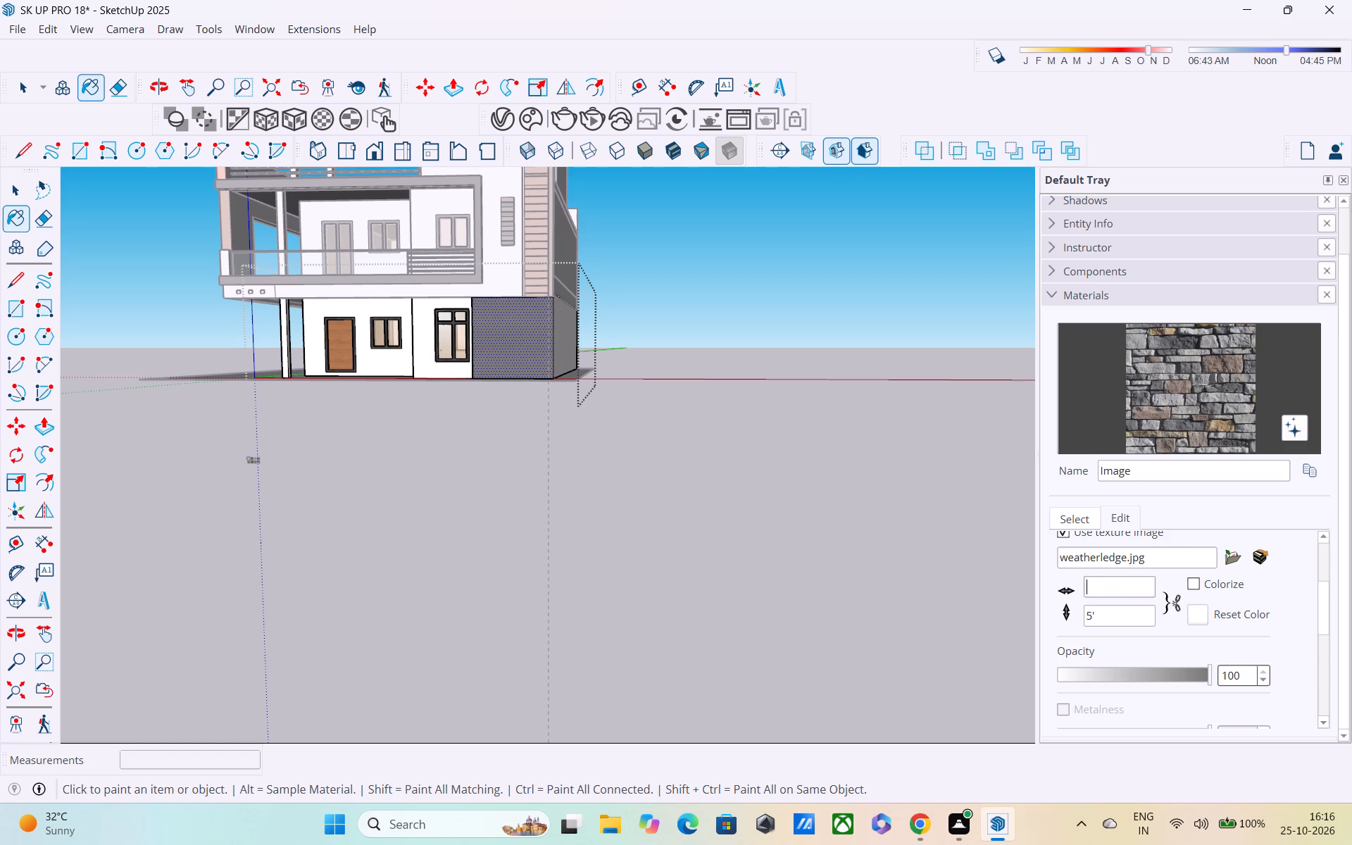
key("5")
key("apostrophe")
key("Return")
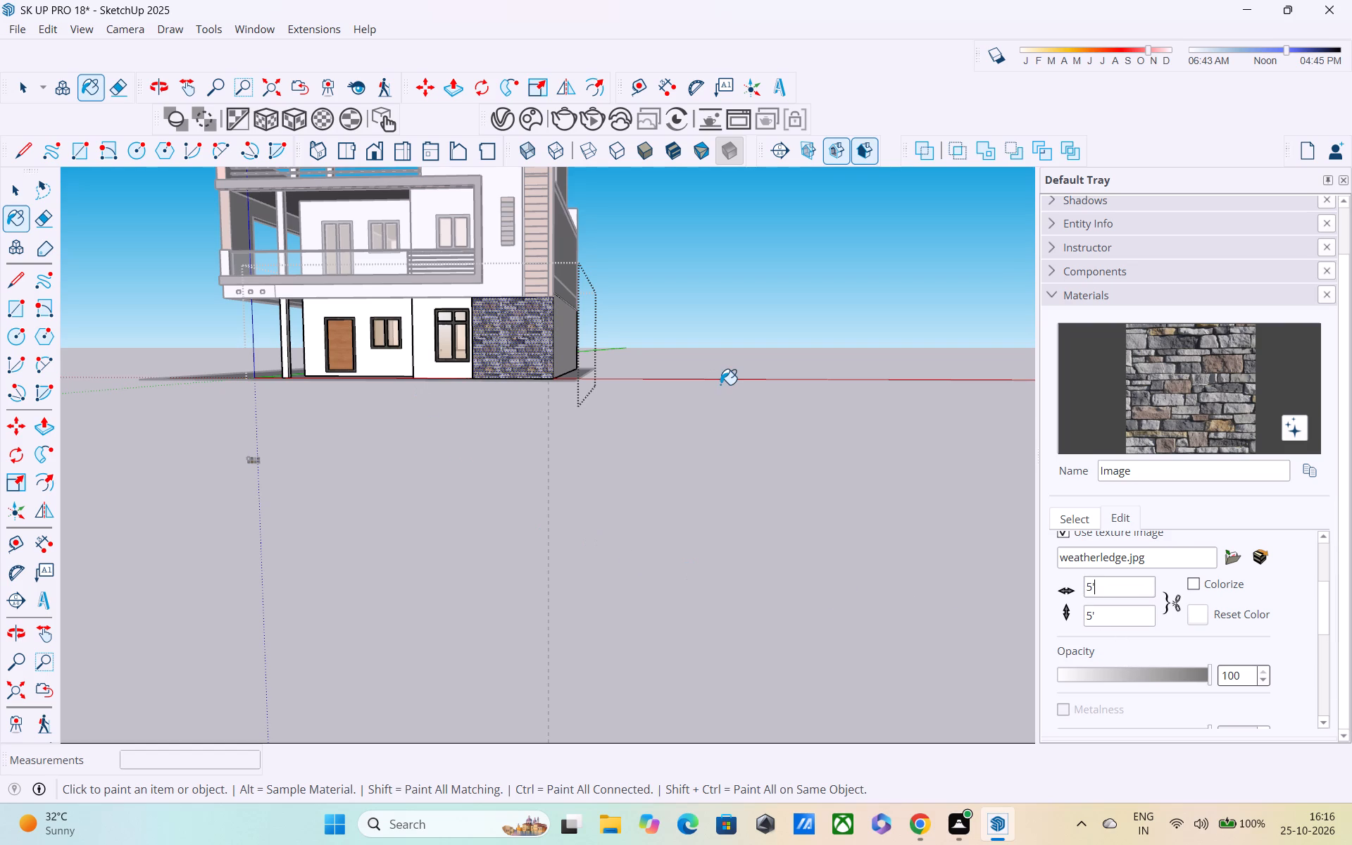
key("space")
left_click(706, 312)
key("space")
left_click(721, 351)
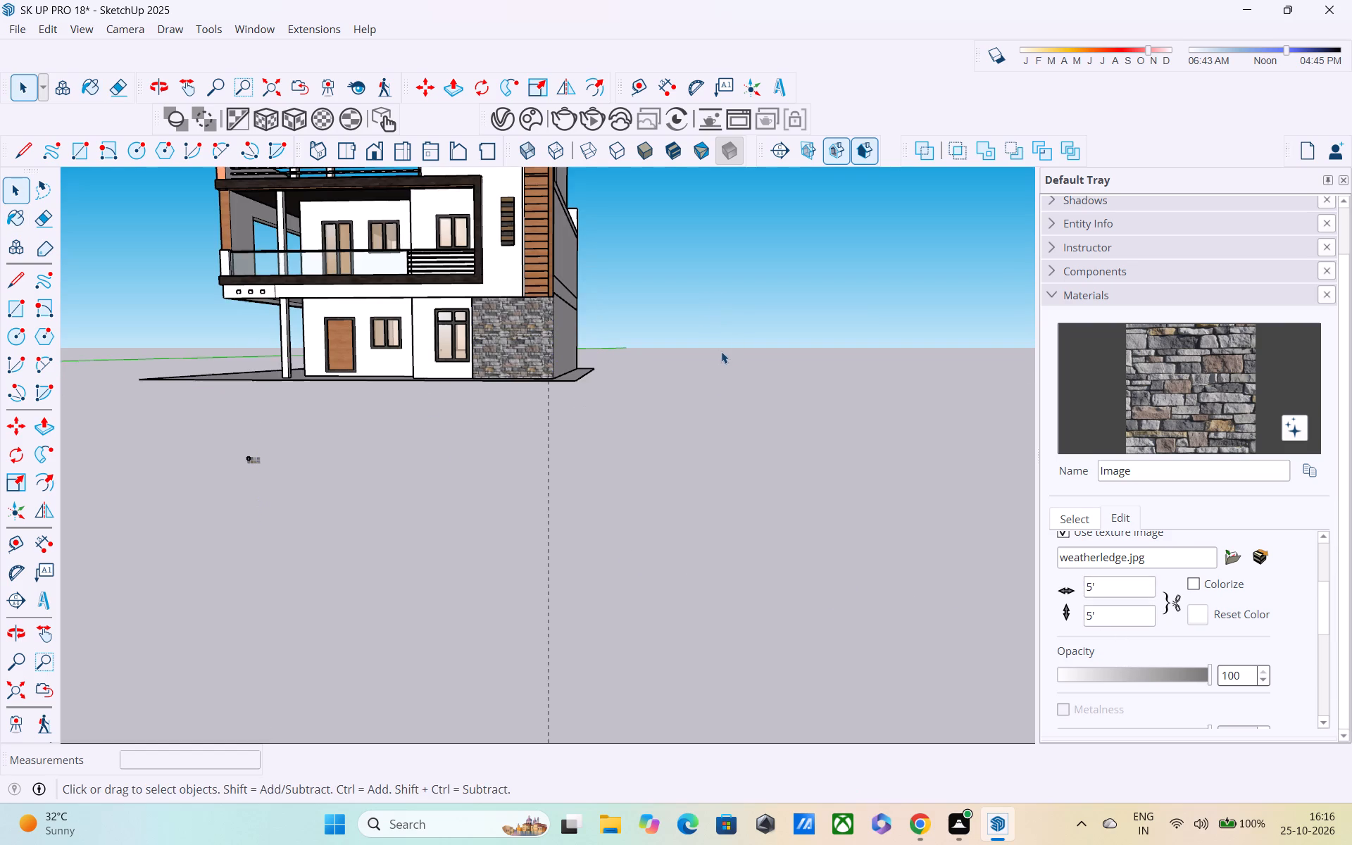
Examine the scaled stone texture on the ground-floor front wall beside the corner.
middle_click_drag(495, 390, 563, 369)
scroll(536, 359, "up", 9)
middle_click_drag(484, 323, 501, 358)
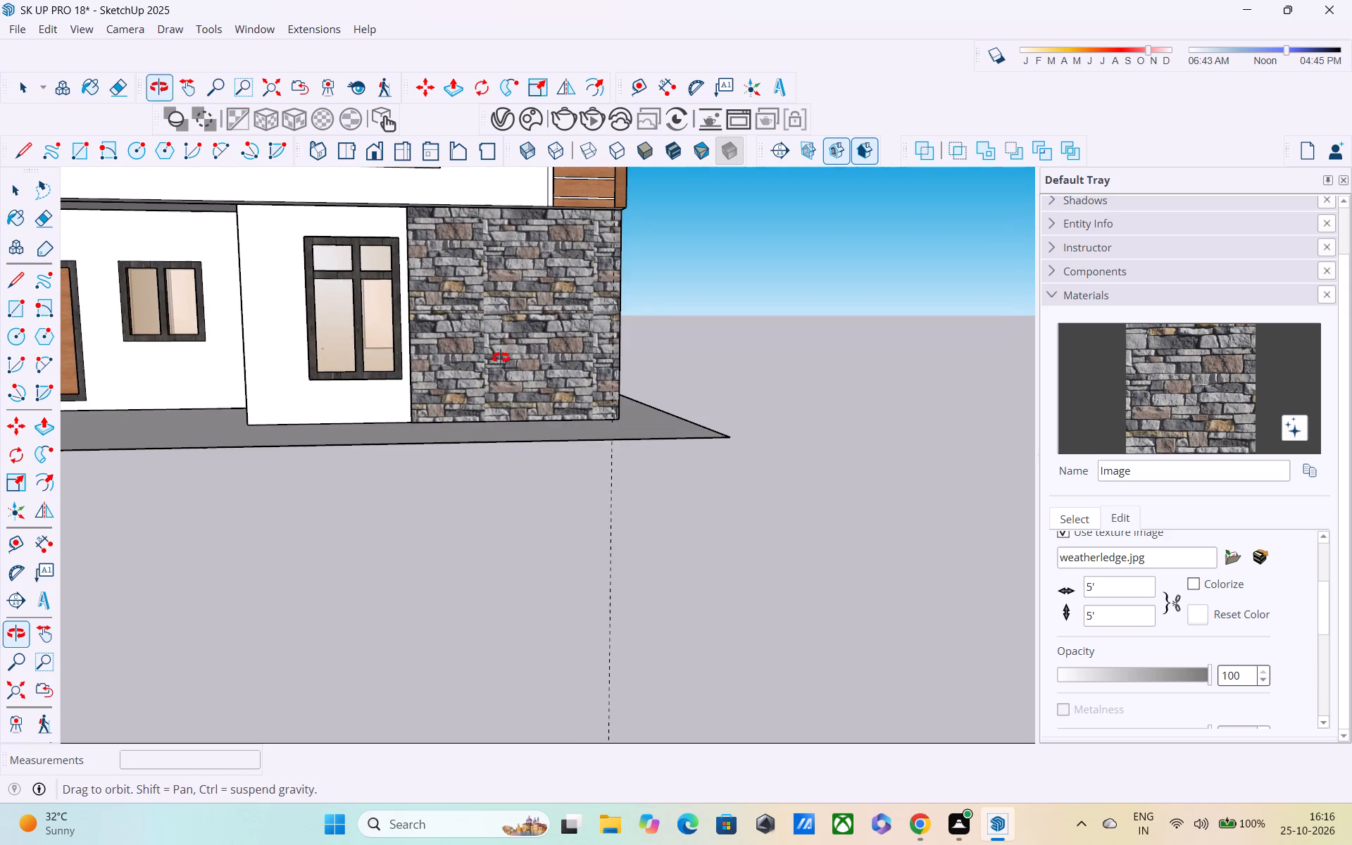
middle_click_drag(501, 358, 503, 361)
middle_click_drag(523, 369, 449, 408)
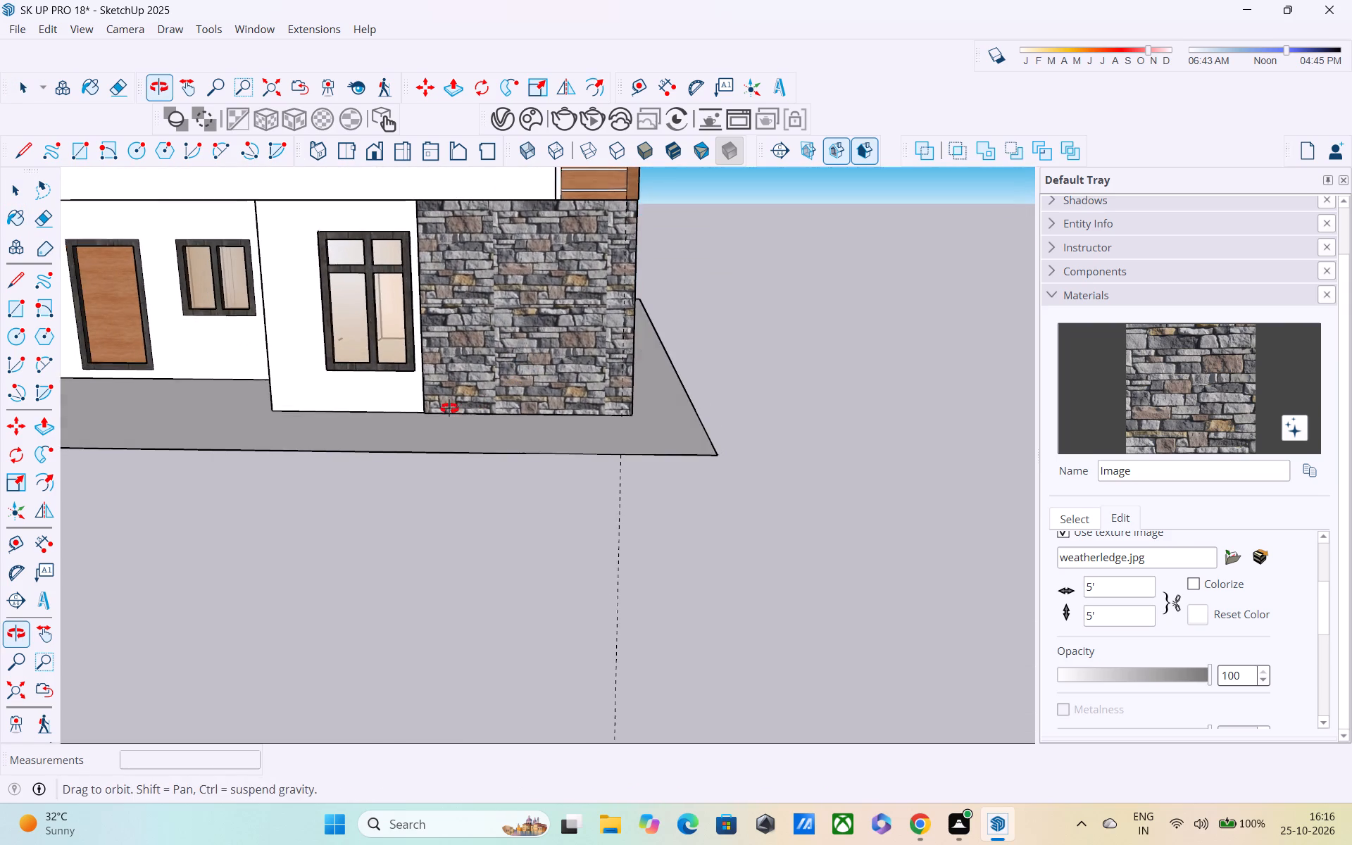
middle_click_drag(449, 408, 442, 406)
scroll(559, 312, "down", 6)
scroll(570, 331, "up", 2)
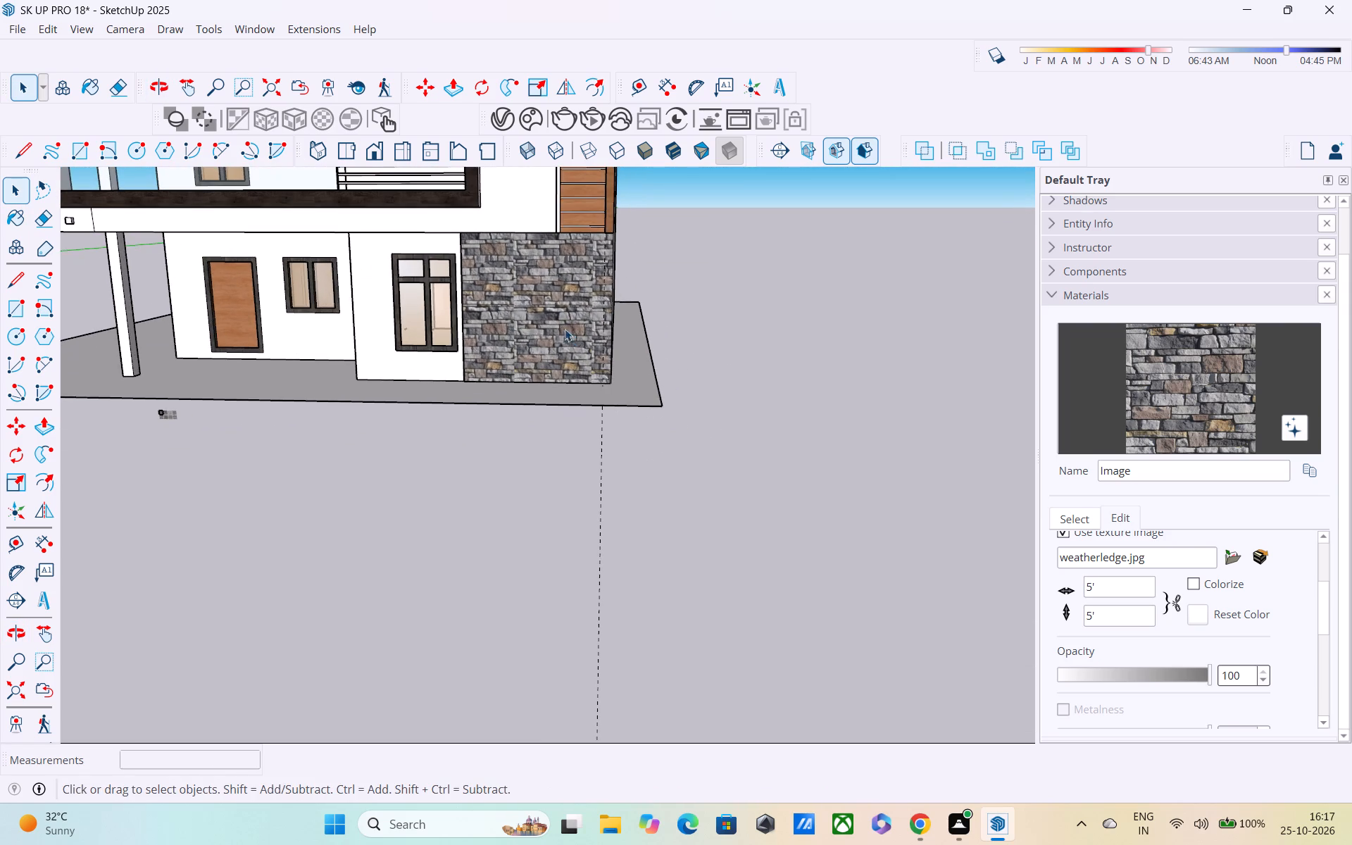
middle_click_drag(564, 329, 544, 279)
scroll(544, 279, "down", 6)
middle_click_drag(544, 281, 545, 282, "shift")
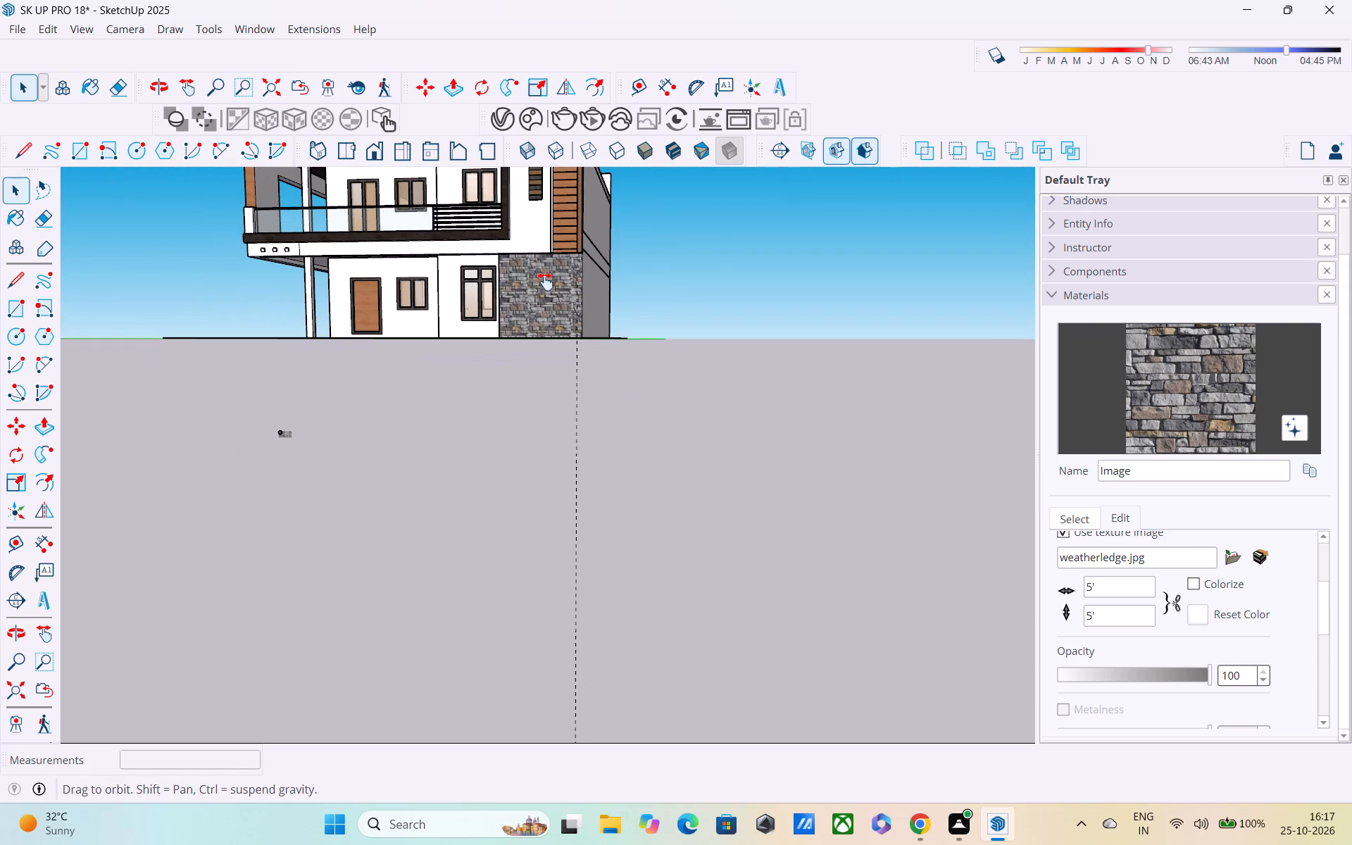
Examine the board of imported stone texture samples in front of the house.
middle_click_drag(545, 282, 727, 371, "shift")
scroll(658, 363, "down", 4)
scroll(377, 399, "down", 4)
scroll(443, 465, "up", 8)
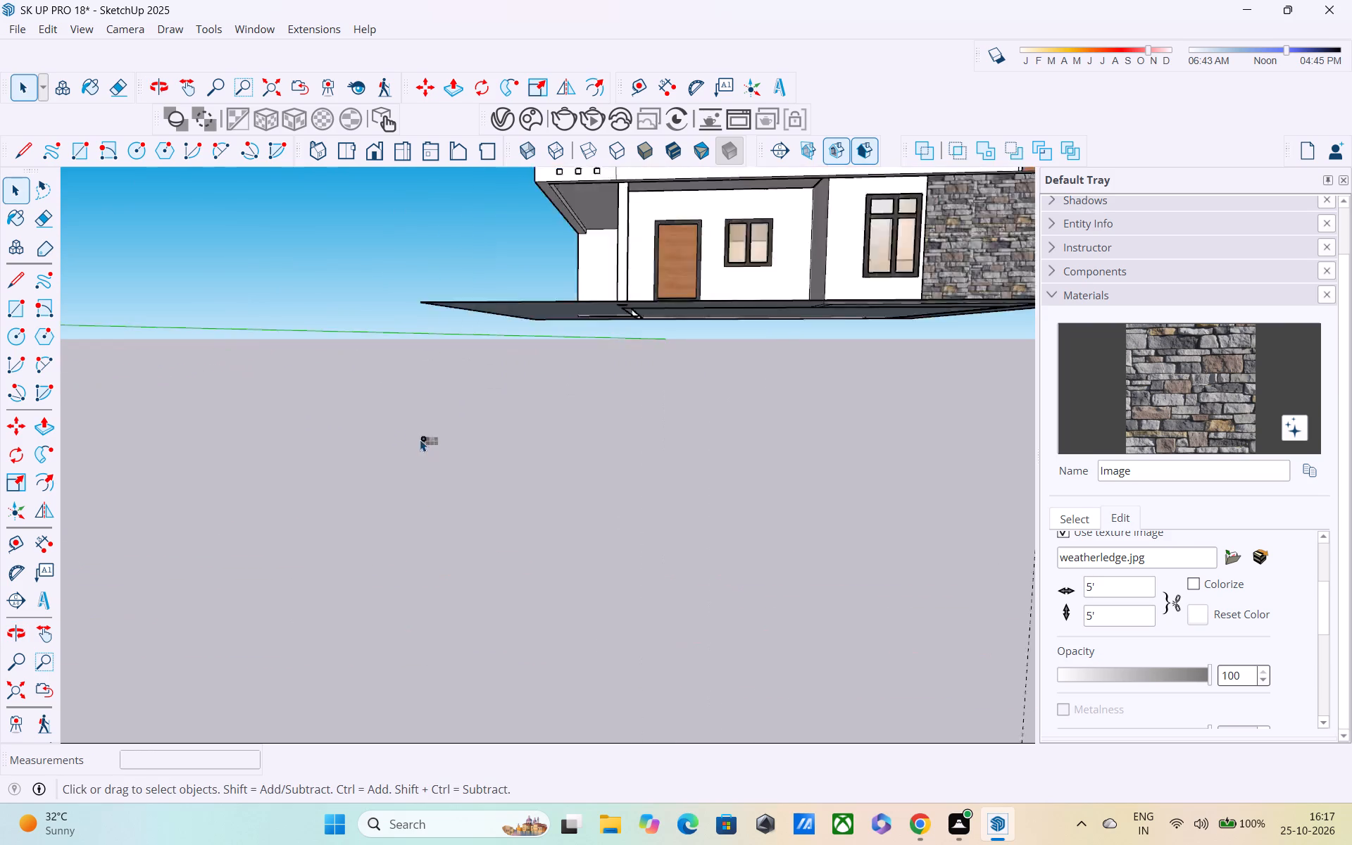
scroll(420, 439, "up", 20)
scroll(420, 439, "up", 1)
middle_click_drag(420, 432, 413, 410)
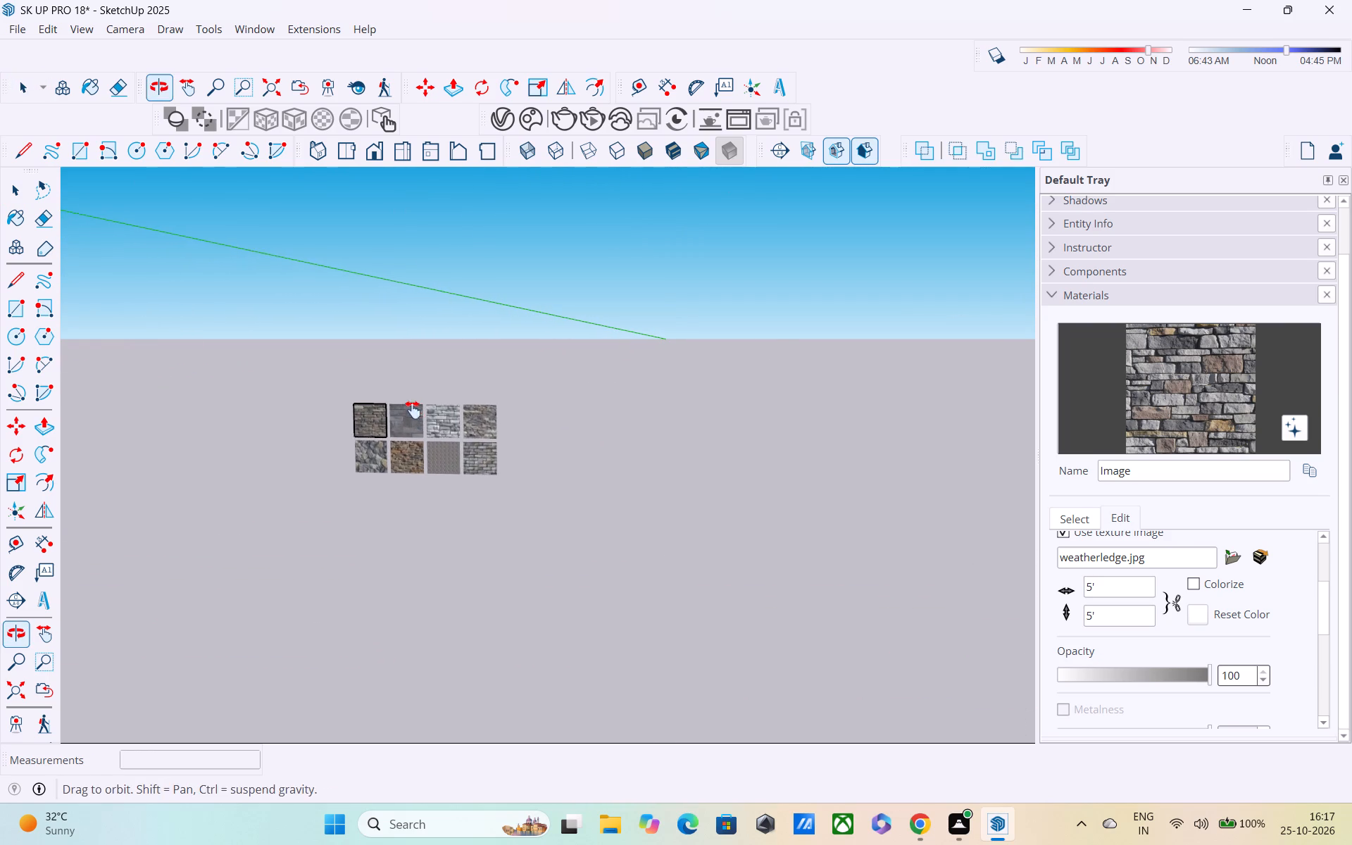
middle_click_drag(413, 410, 418, 377)
scroll(516, 378, "up", 9)
scroll(470, 419, "down", 5)
middle_click_drag(468, 425, 490, 415, "shift")
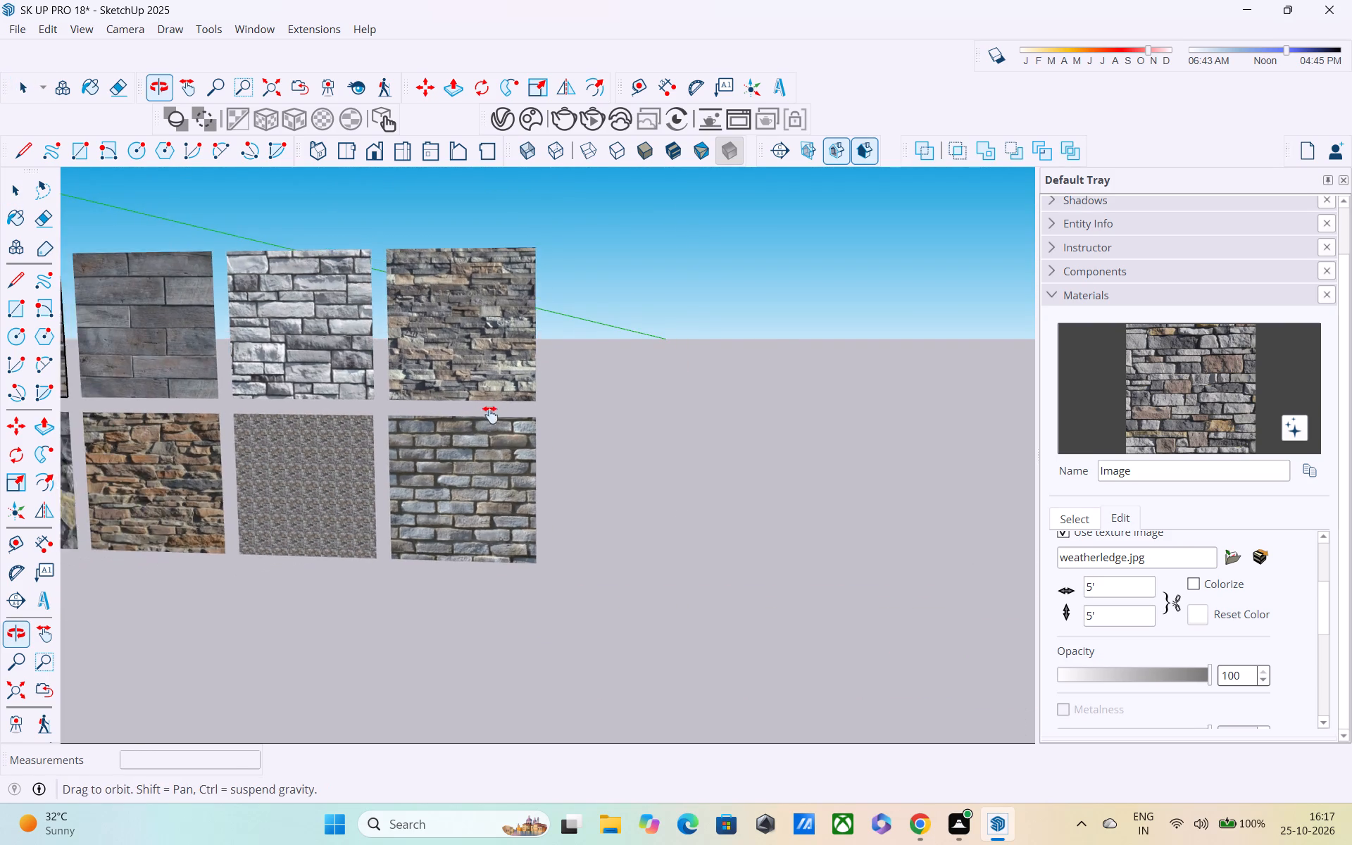
middle_click_drag(490, 415, 699, 407, "shift")
scroll(699, 408, "up", 1)
scroll(510, 451, "down", 1)
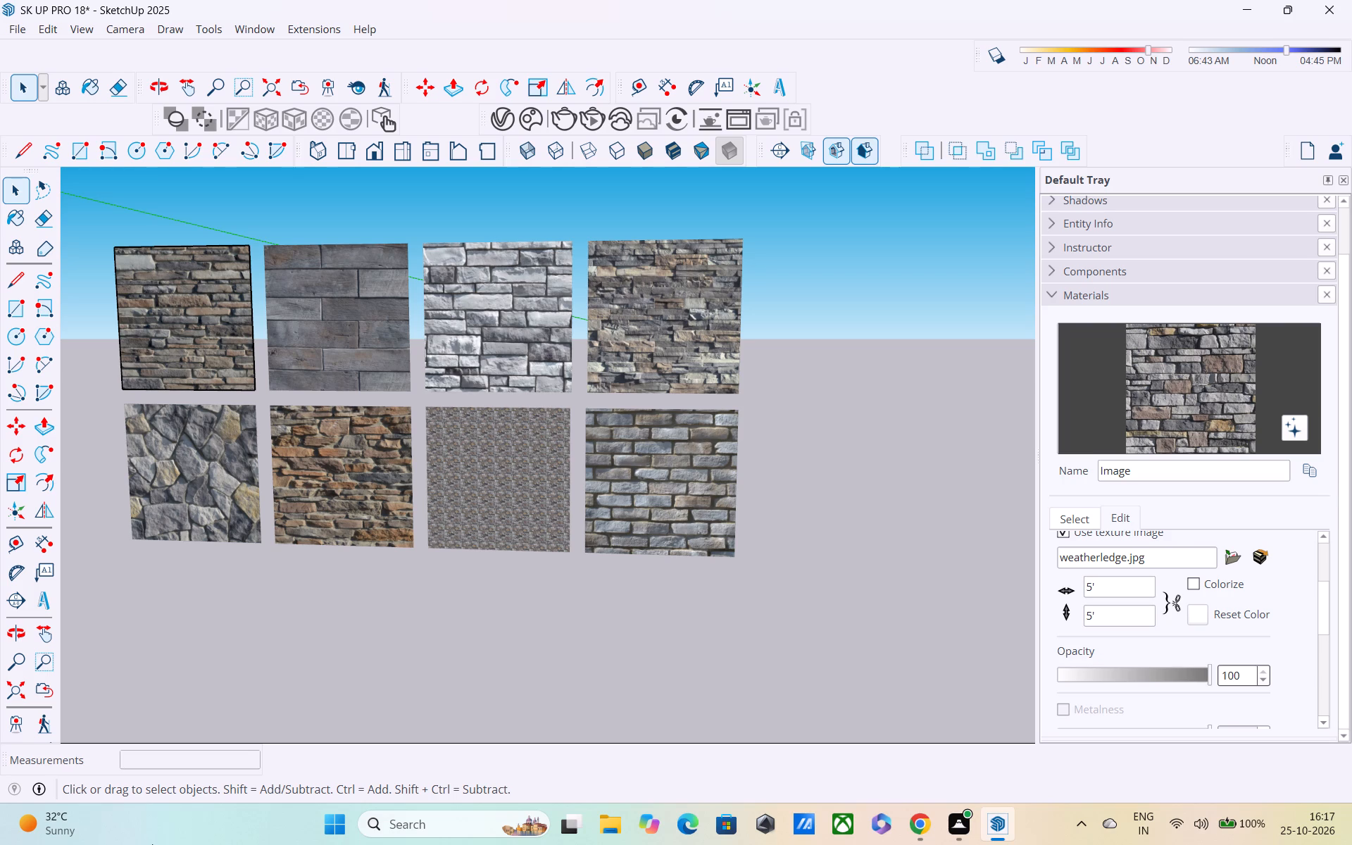
Open the top-floor group and paint the front wall face beside its window with the weatherledge stone material.
scroll(239, 741, "down", 3)
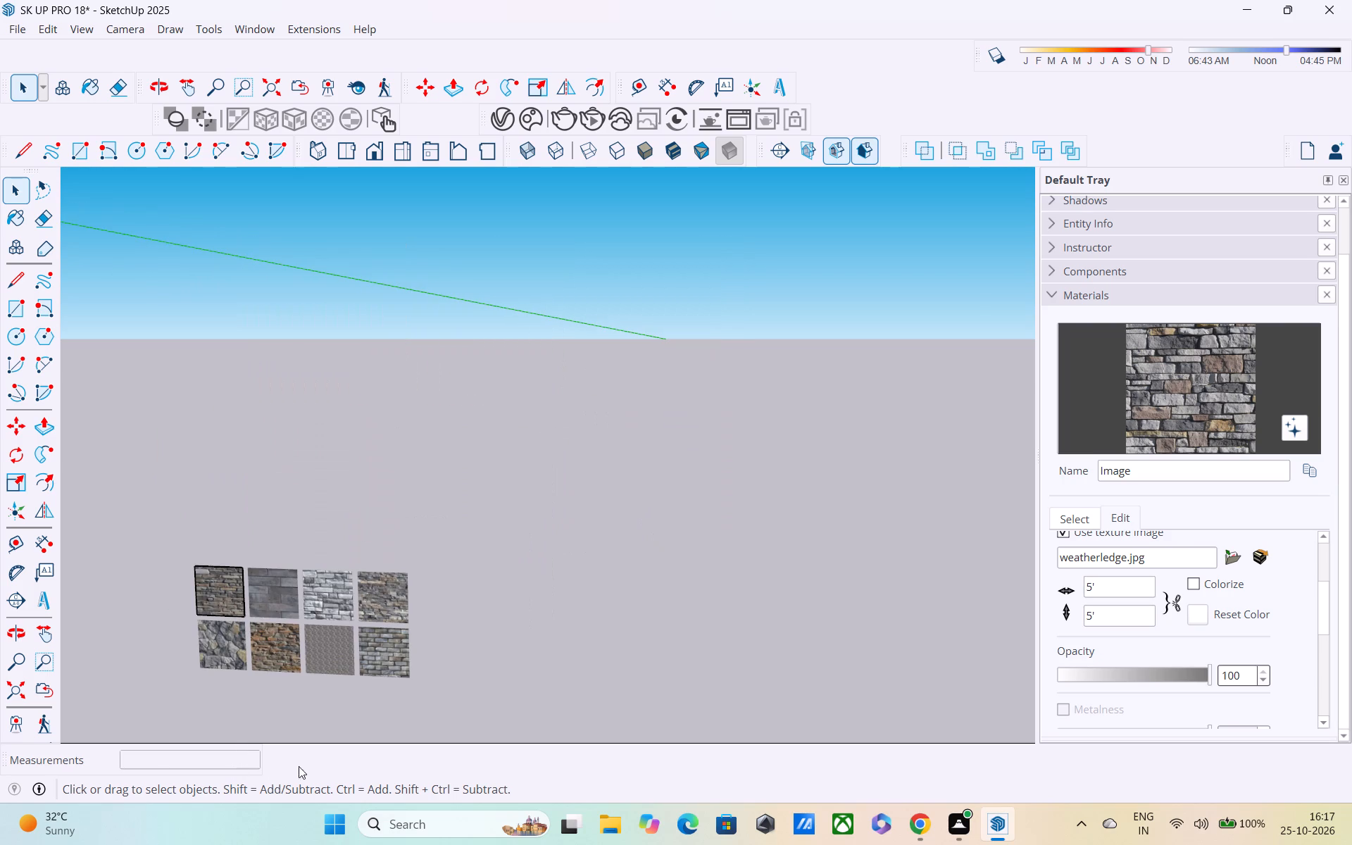
scroll(451, 769, "up", 1)
scroll(449, 765, "down", 5)
scroll(442, 697, "down", 5)
scroll(521, 544, "up", 1)
scroll(527, 542, "down", 5)
scroll(615, 543, "down", 5)
scroll(681, 532, "down", 4)
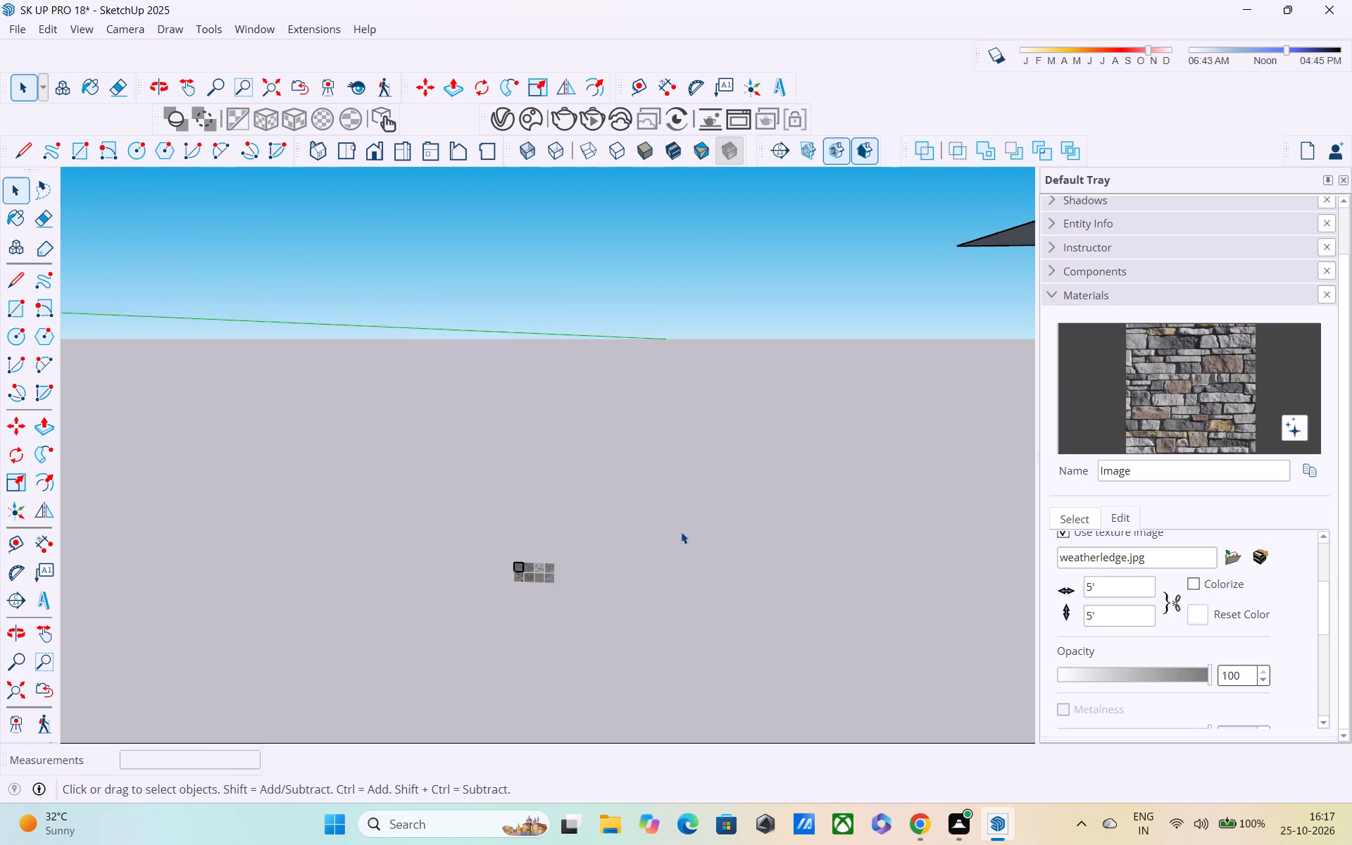
scroll(718, 513, "down", 5)
scroll(924, 485, "down", 1)
middle_click_drag(843, 497, 760, 513)
scroll(760, 497, "down", 9)
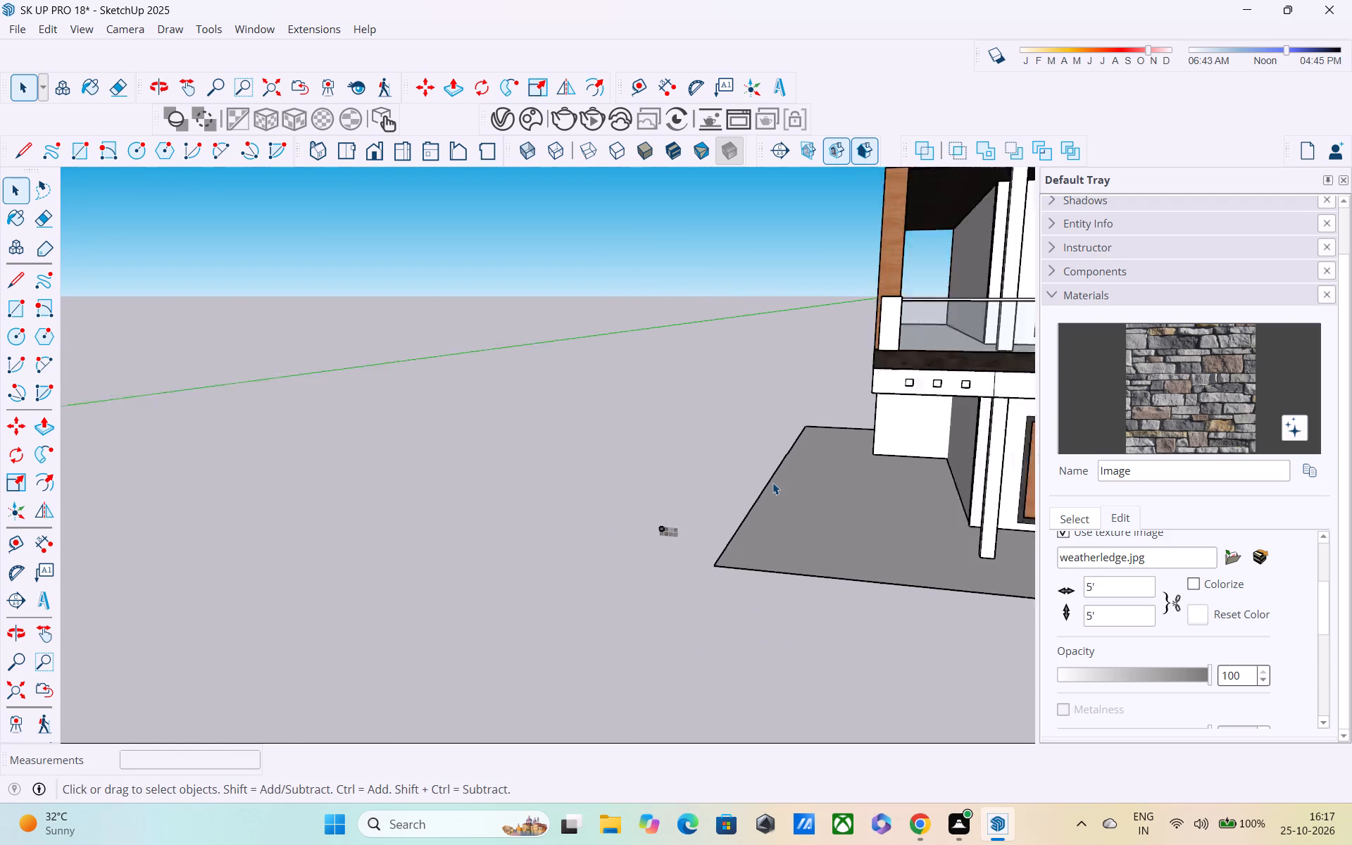
scroll(772, 482, "down", 2)
middle_click_drag(869, 488, 648, 492)
scroll(666, 446, "down", 5)
middle_click_drag(809, 549, 866, 496)
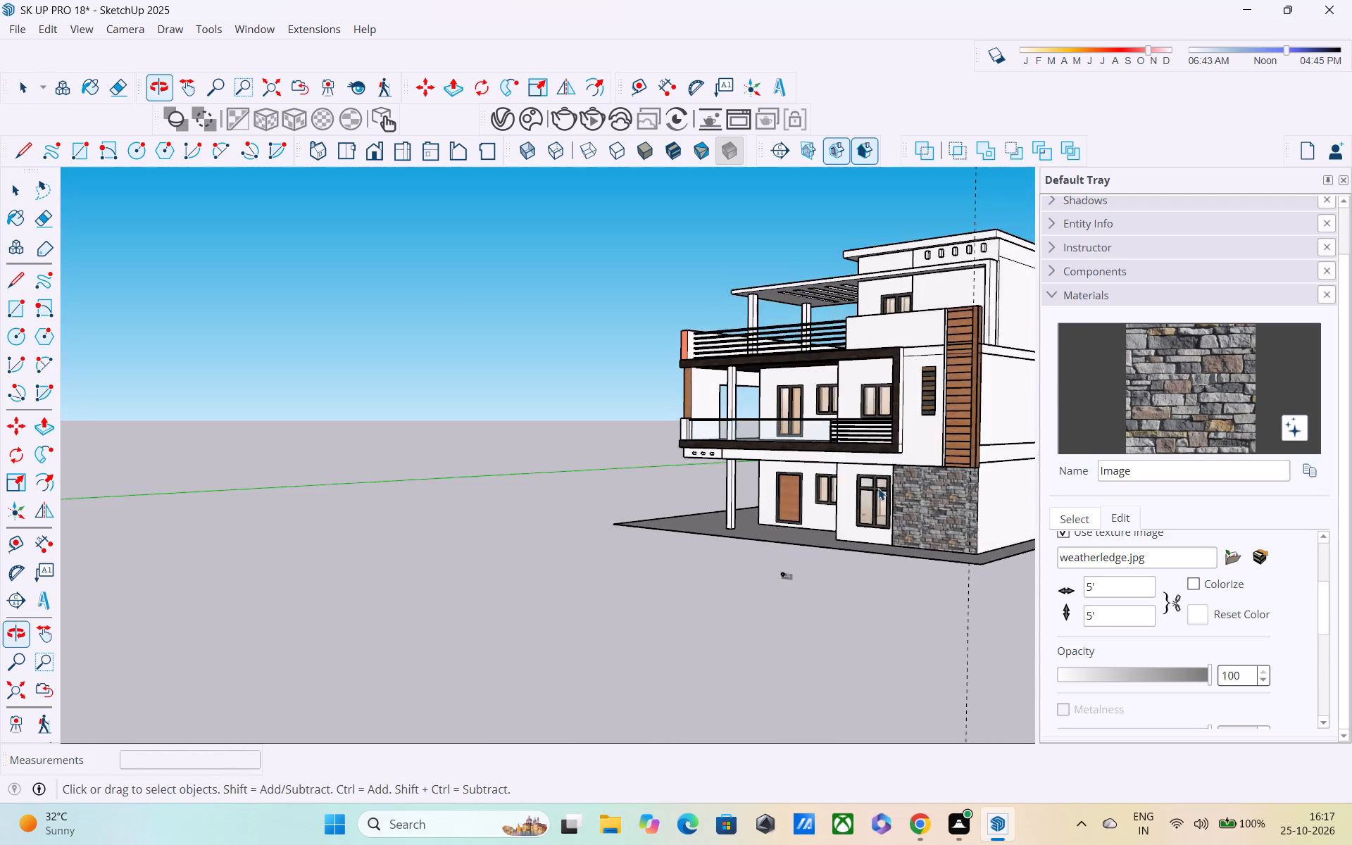
scroll(884, 489, "up", 4)
scroll(867, 521, "down", 3)
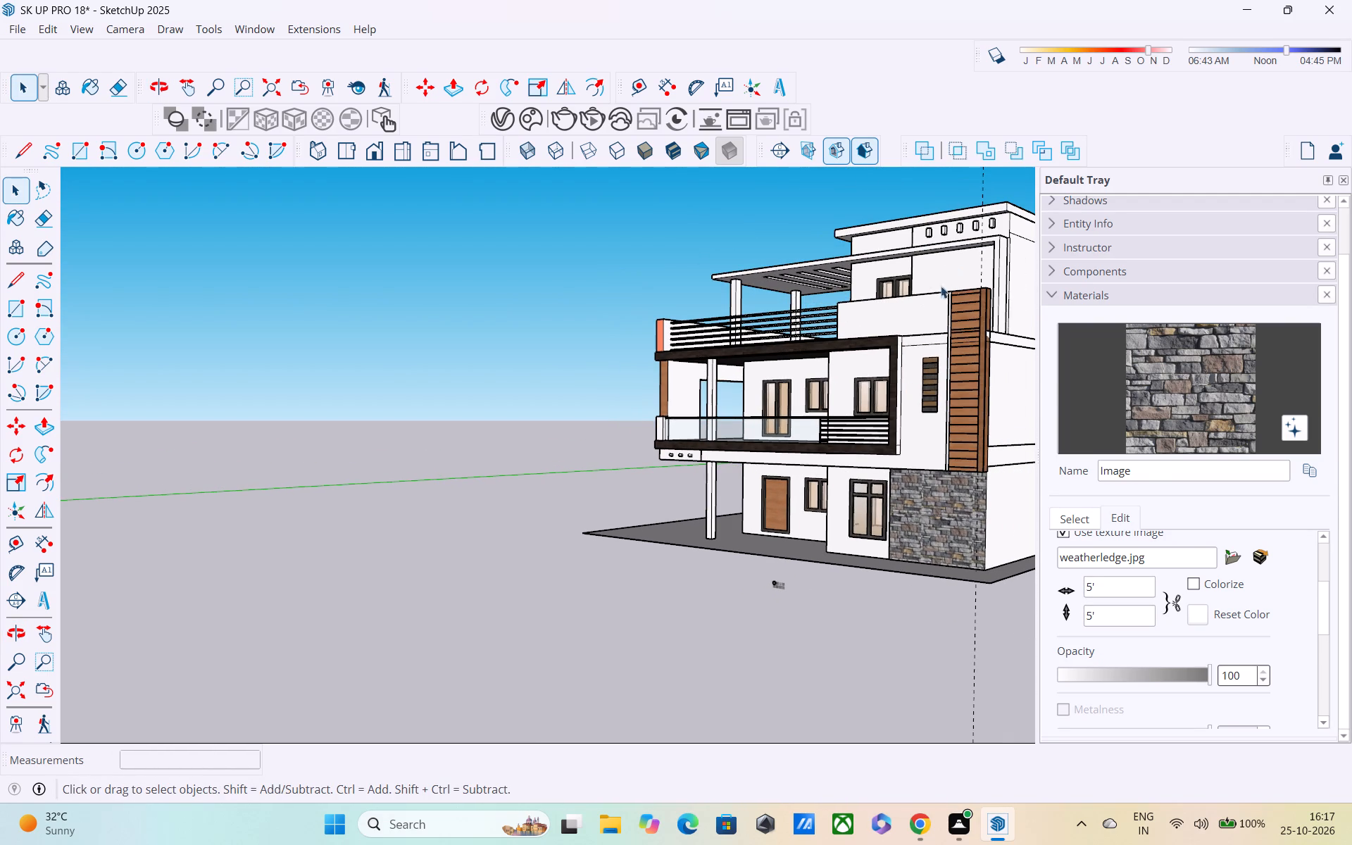
double_click(949, 276)
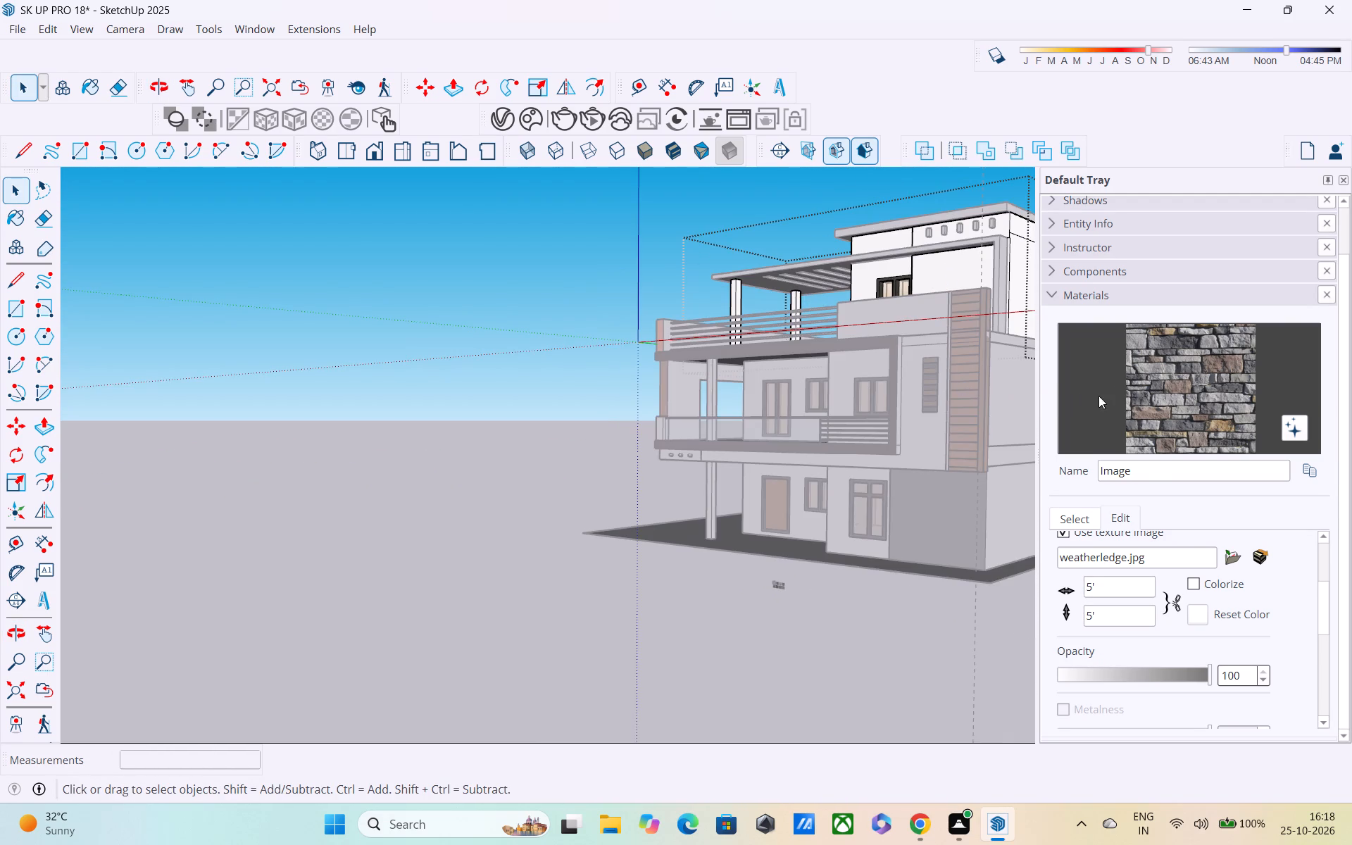
left_click(1144, 372)
middle_click_drag(1002, 411, 797, 547, "shift")
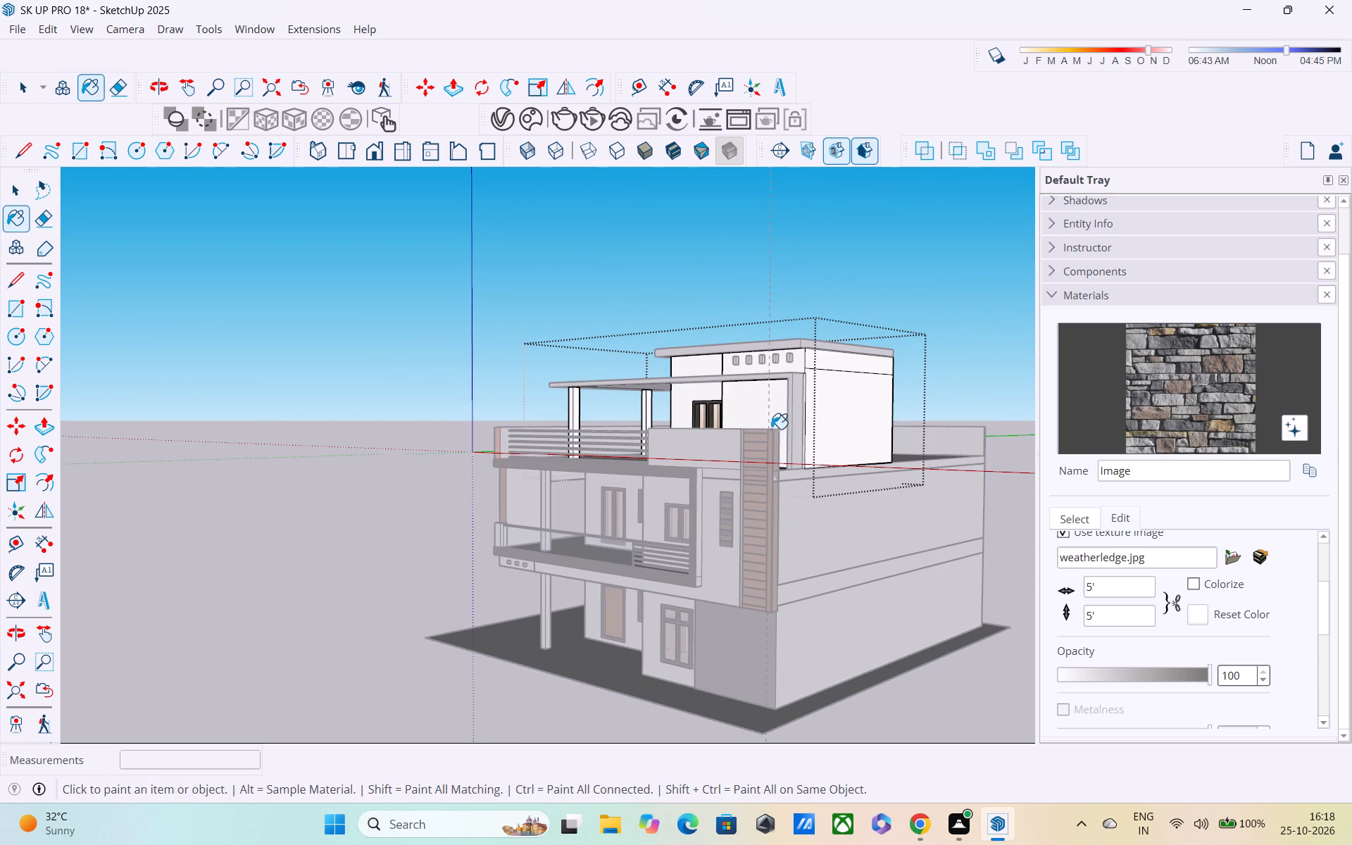
left_click(764, 418)
Paint the top-floor front wall strip containing the row of small openings below the roof with the same stone material.
middle_click_drag(762, 418, 827, 458)
scroll(813, 389, "up", 8)
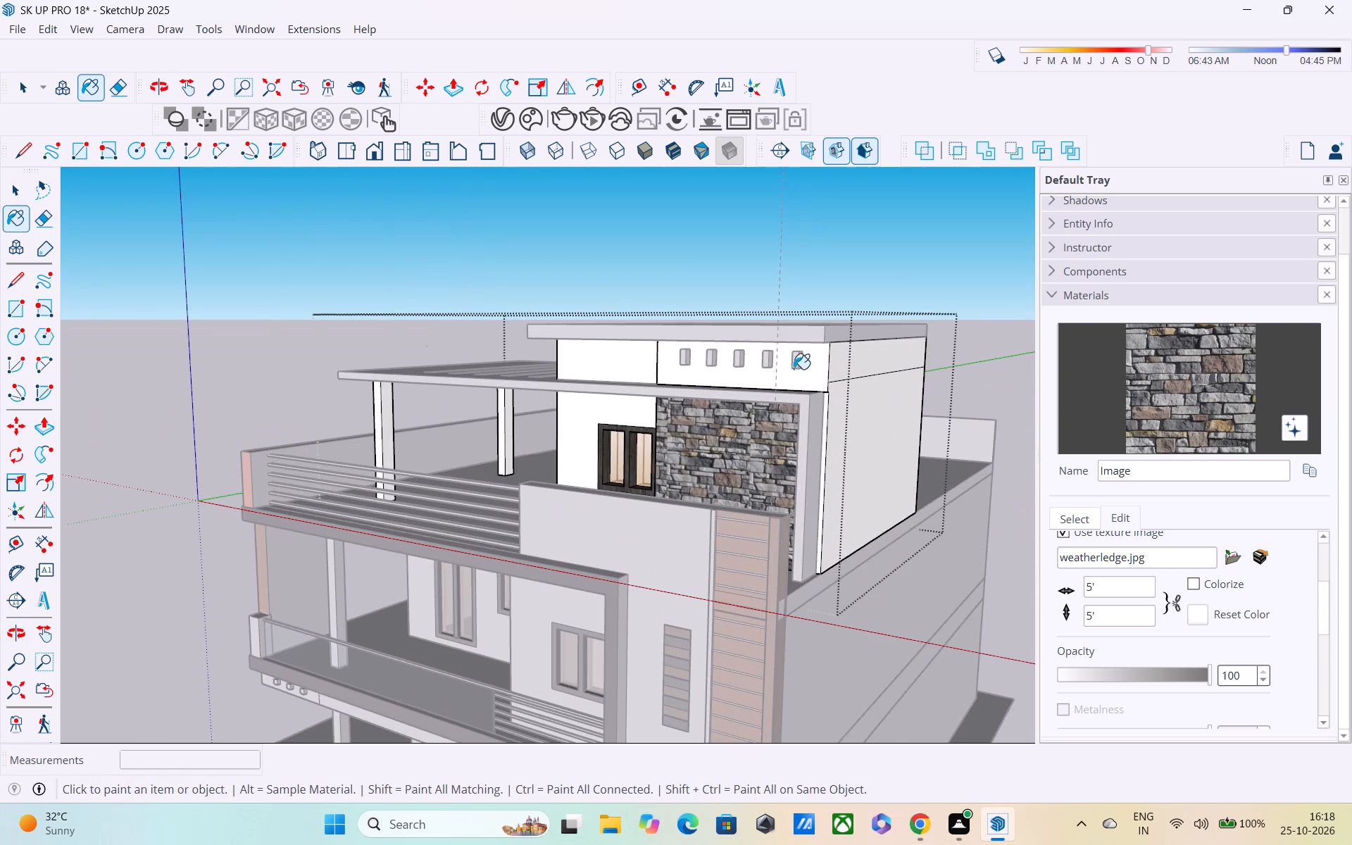
left_click(800, 377)
middle_click_drag(824, 389, 878, 347)
scroll(880, 347, "up", 1)
scroll(882, 349, "down", 3)
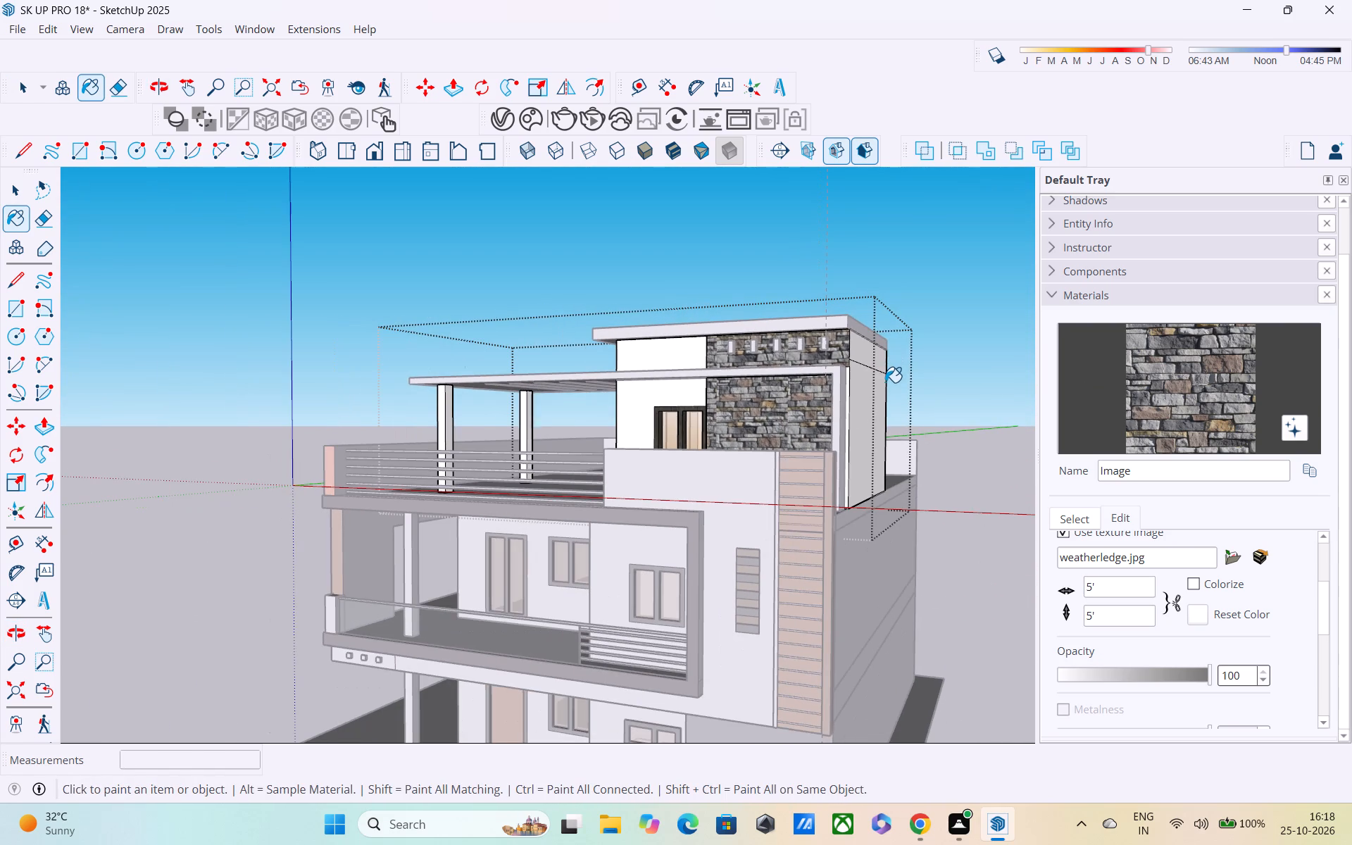
scroll(865, 405, "up", 2)
key("space")
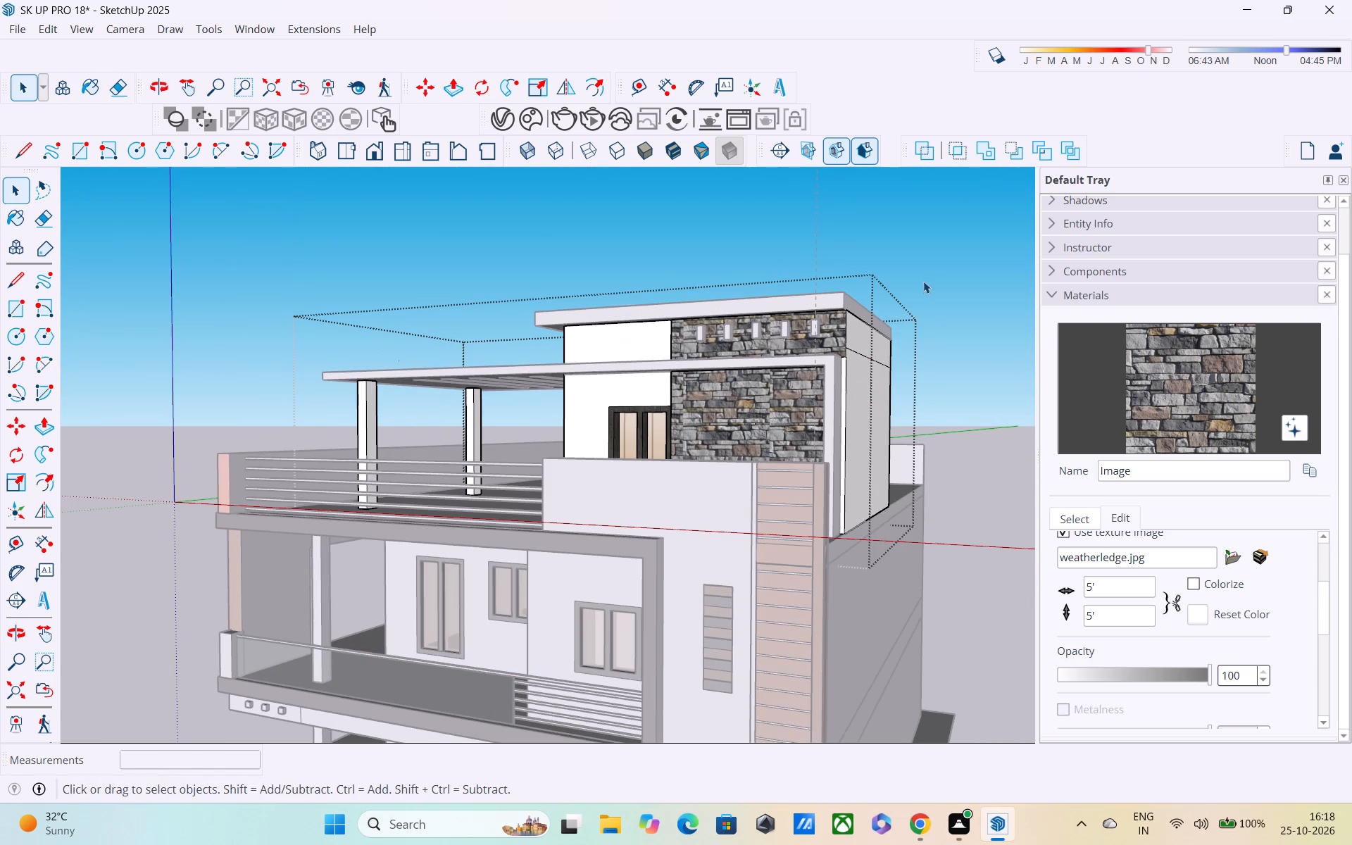
Close the top-floor group and examine the stone, wood and white walls across the whole front elevation.
left_click(923, 281)
middle_click_drag(827, 406, 913, 406)
scroll(812, 389, "down", 3)
middle_click_drag(746, 451, 825, 428)
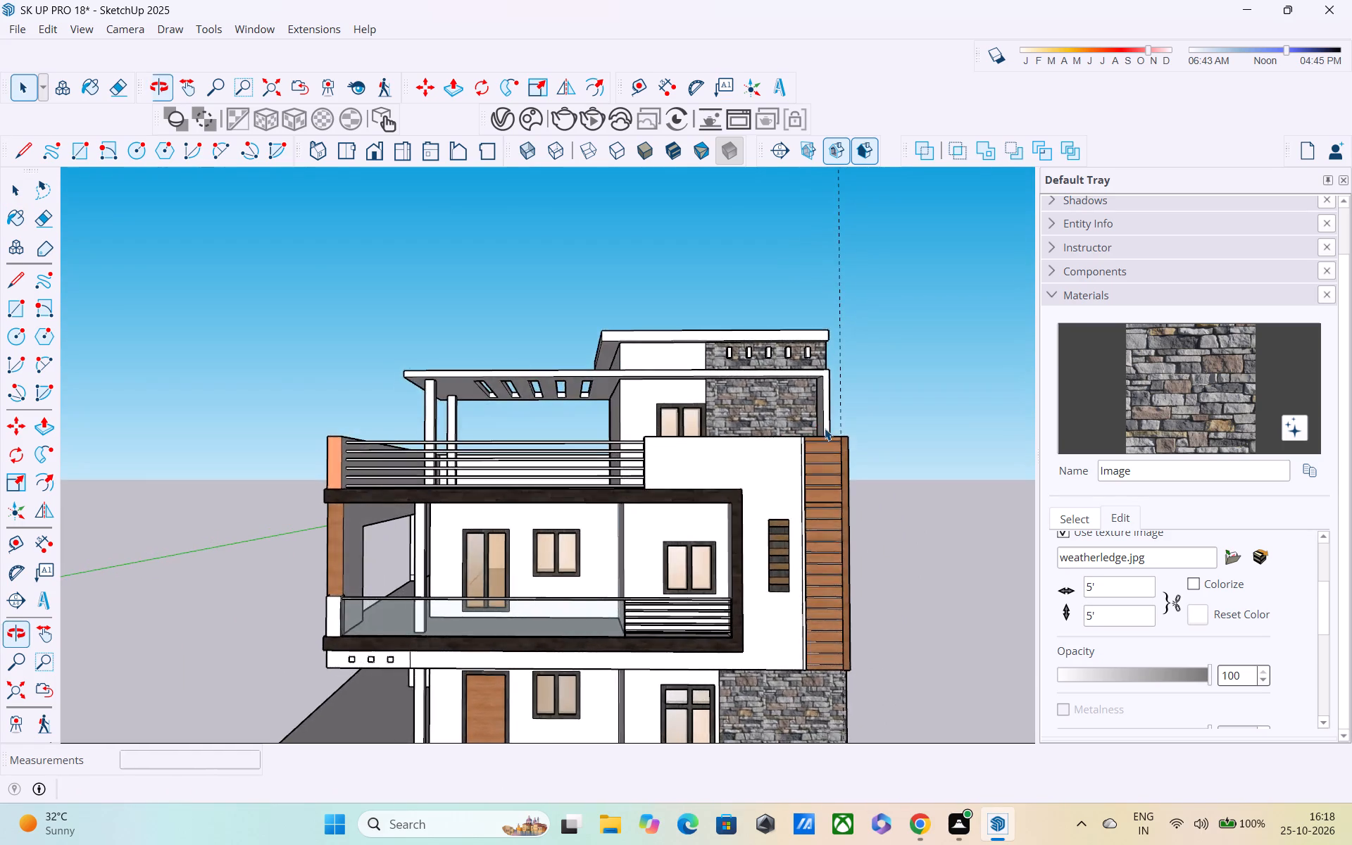
scroll(825, 427, "down", 5)
scroll(706, 599, "down", 1)
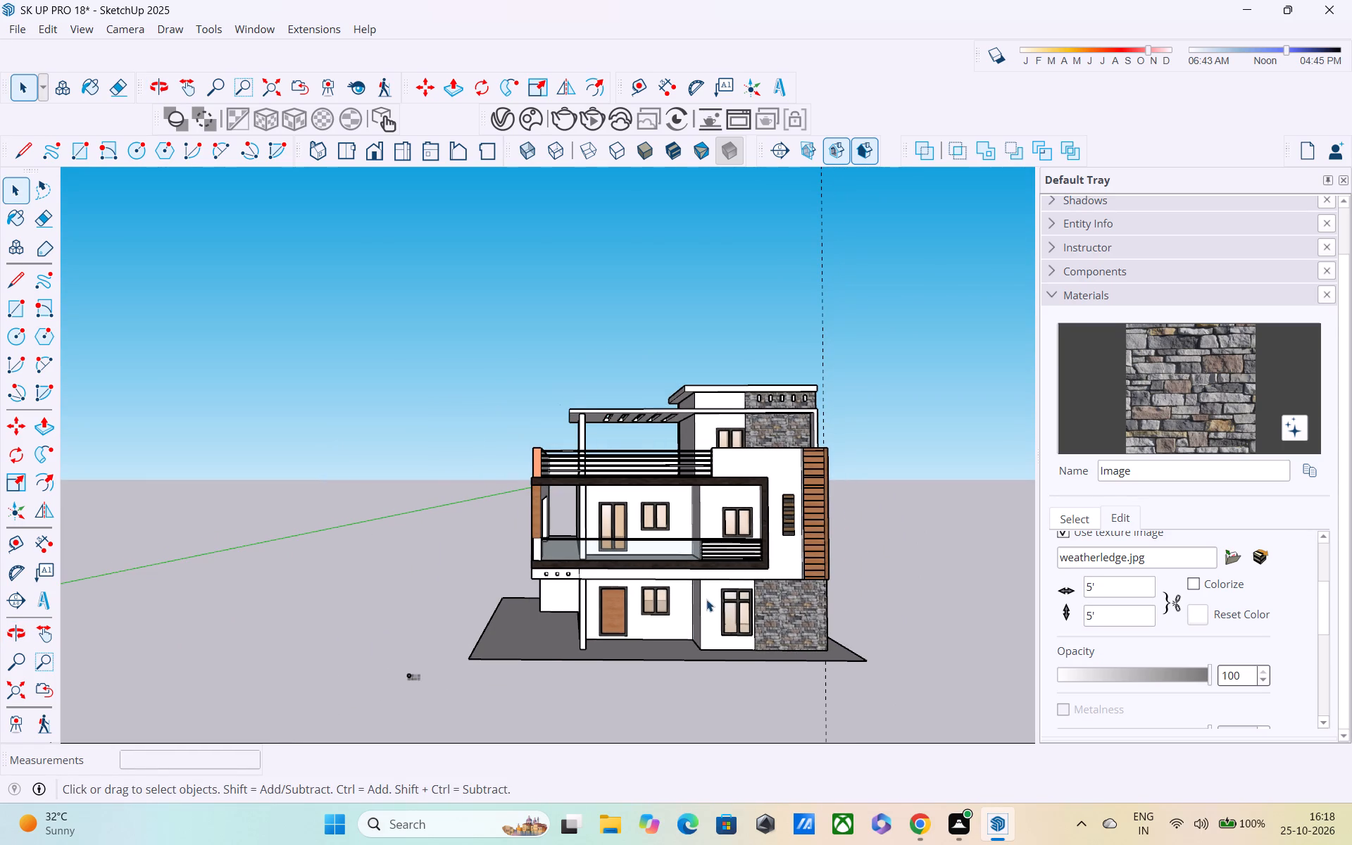
scroll(705, 599, "down", 2)
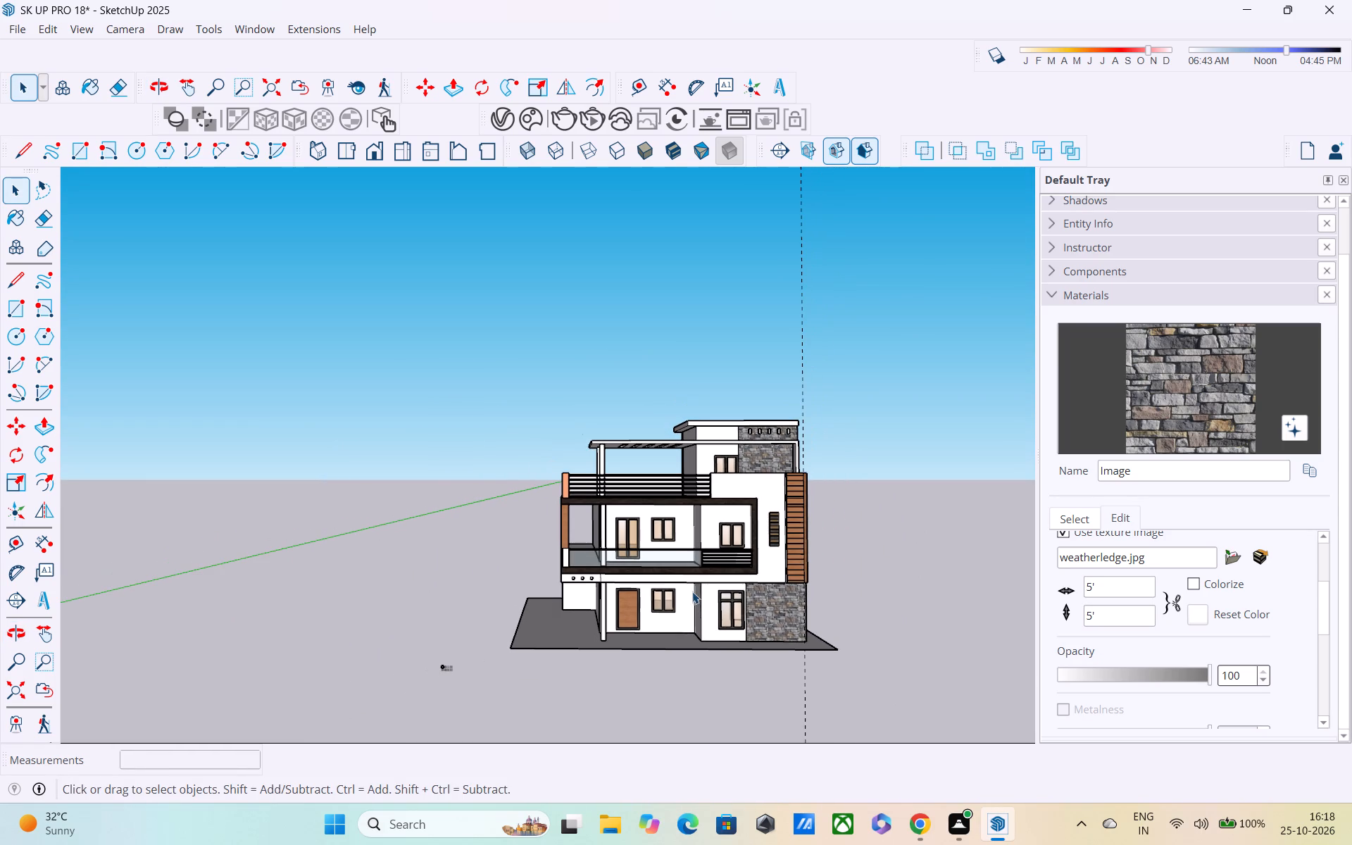
scroll(689, 591, "down", 3)
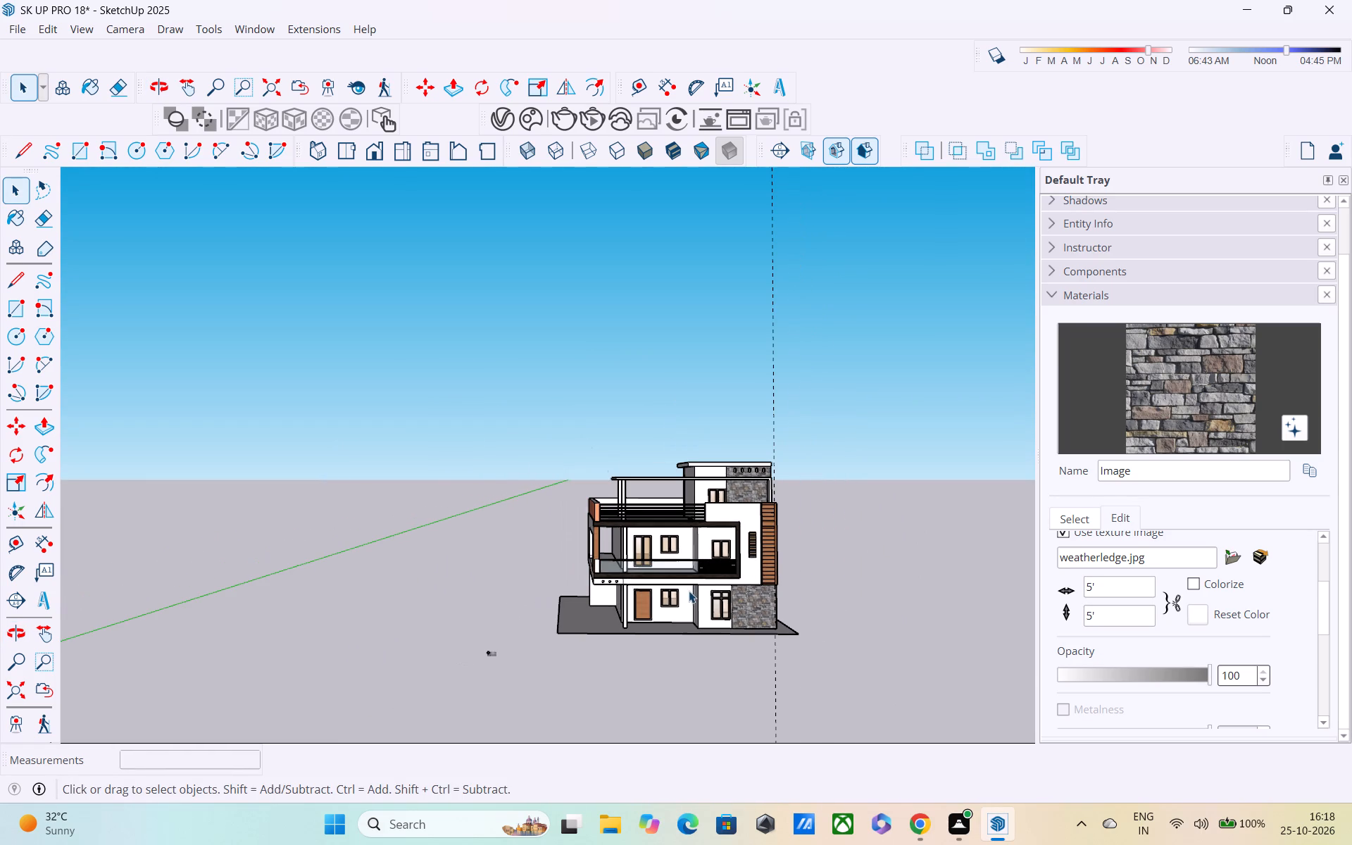
middle_click_drag(675, 595, 673, 543, "shift")
scroll(711, 522, "up", 7)
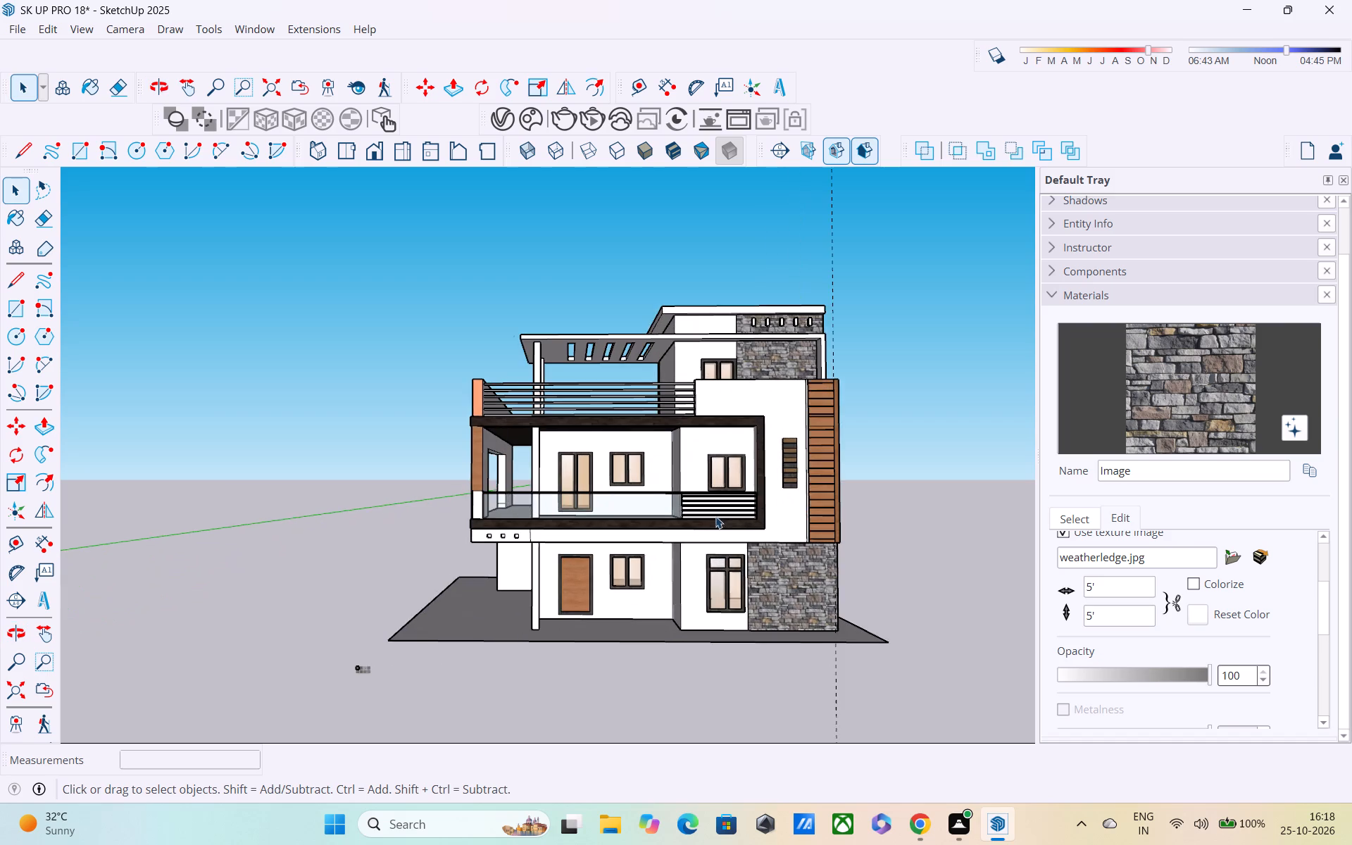
middle_click_drag(705, 513, 684, 484)
scroll(684, 484, "up", 5)
scroll(632, 542, "up", 2)
scroll(630, 540, "down", 3)
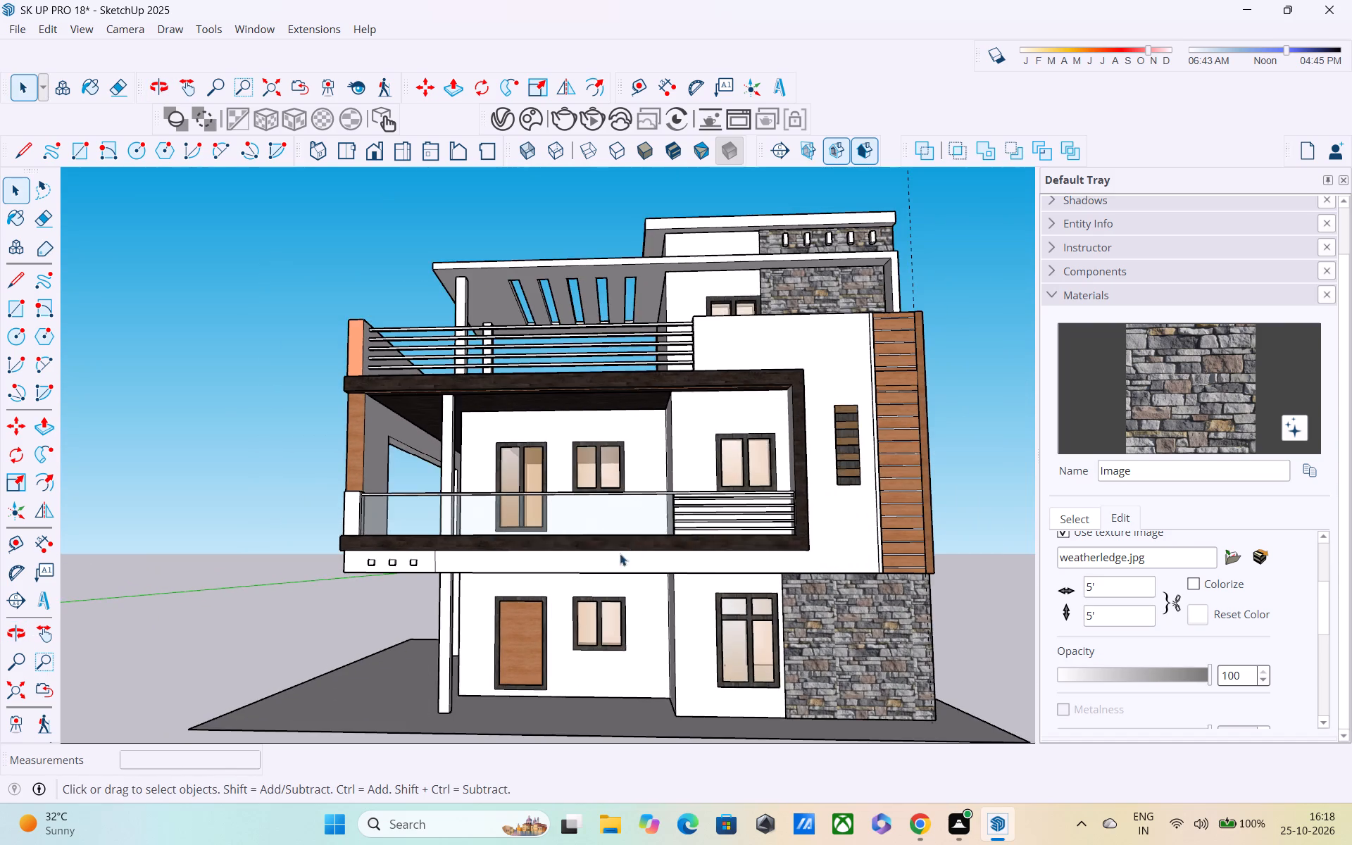
middle_click_drag(590, 573, 613, 502, "shift")
scroll(726, 399, "up", 6)
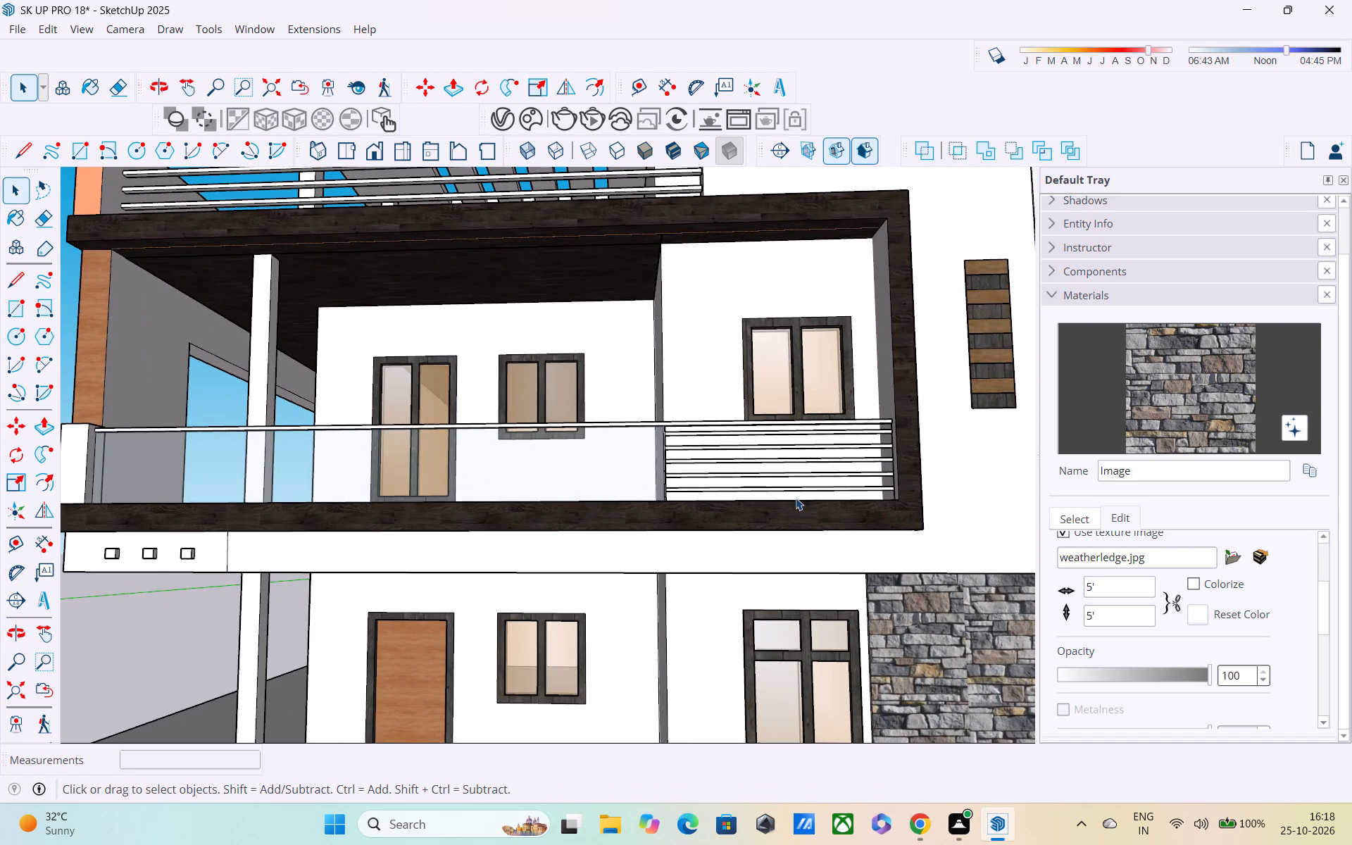
Look through the Patterns and Ground material collections for a balcony railing finish.
left_click(1121, 474)
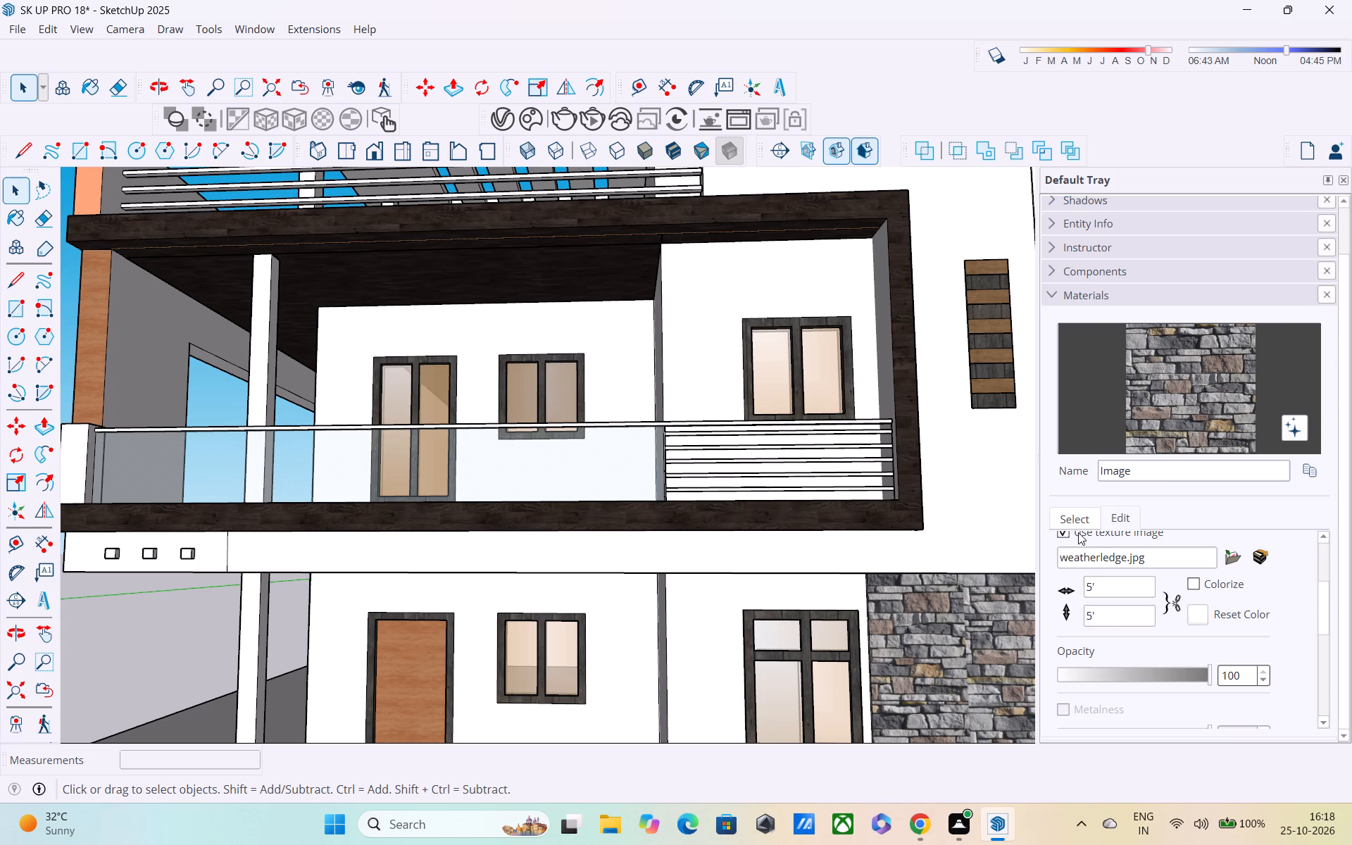
left_click(1072, 522)
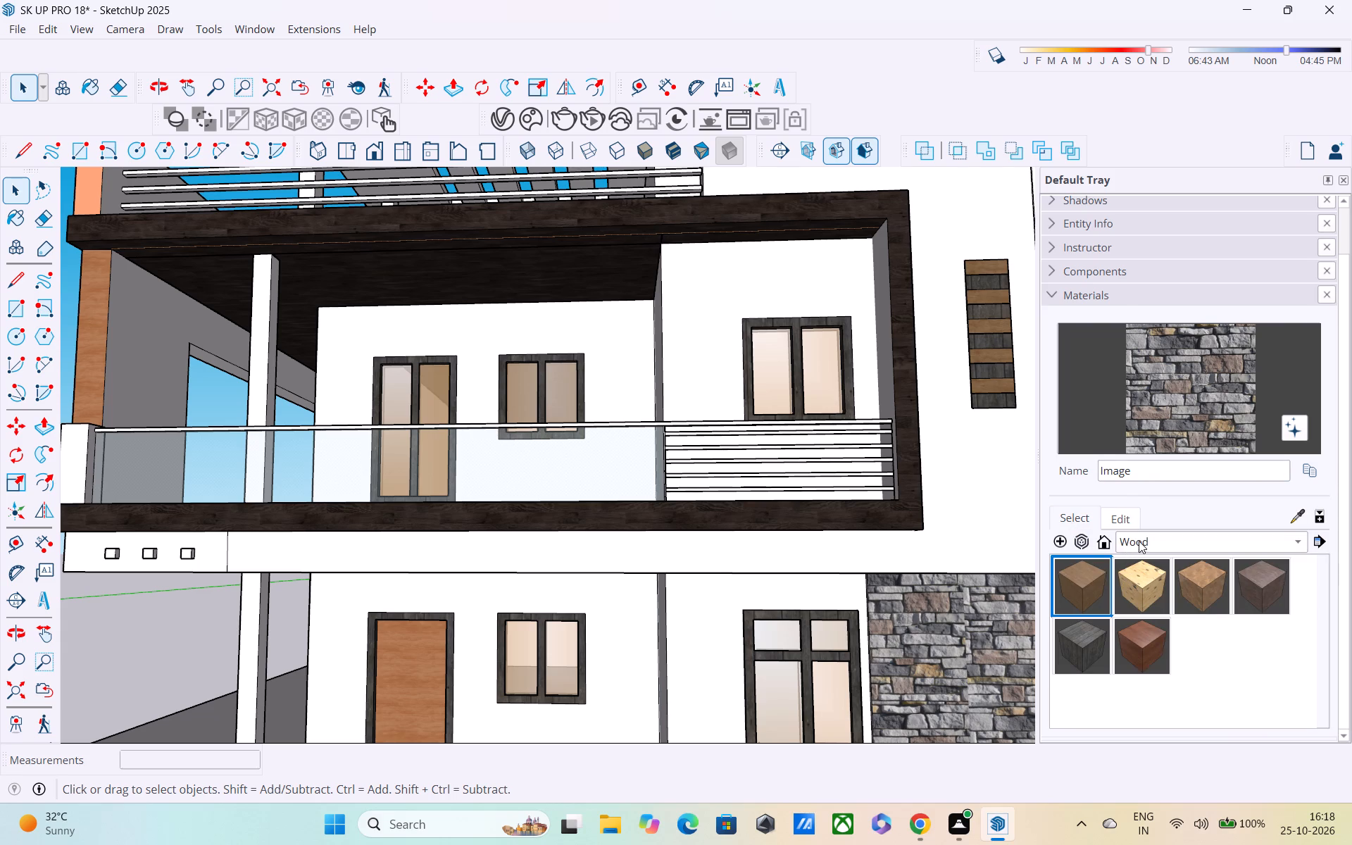
left_click(1139, 541)
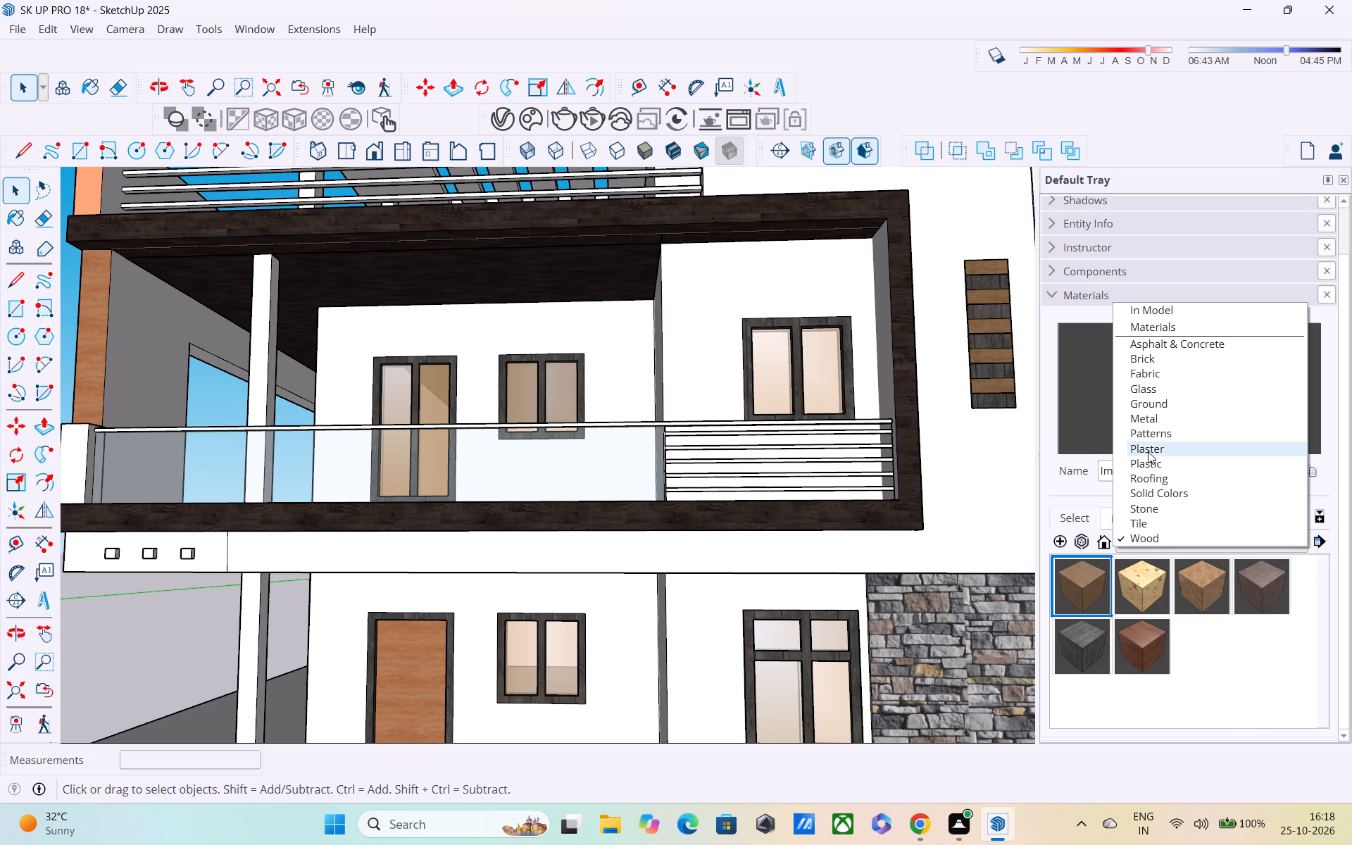
left_click(1148, 437)
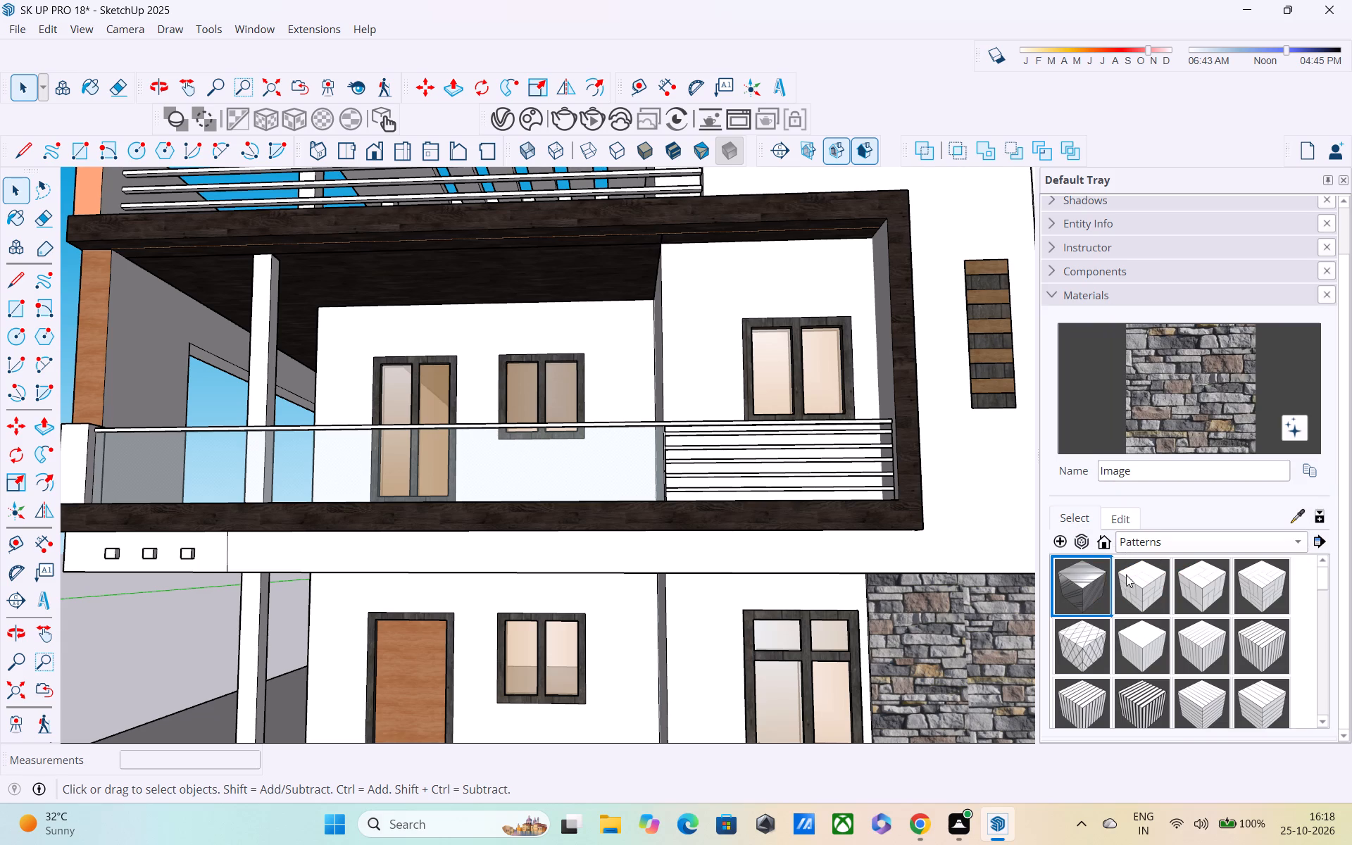
left_click(1150, 544)
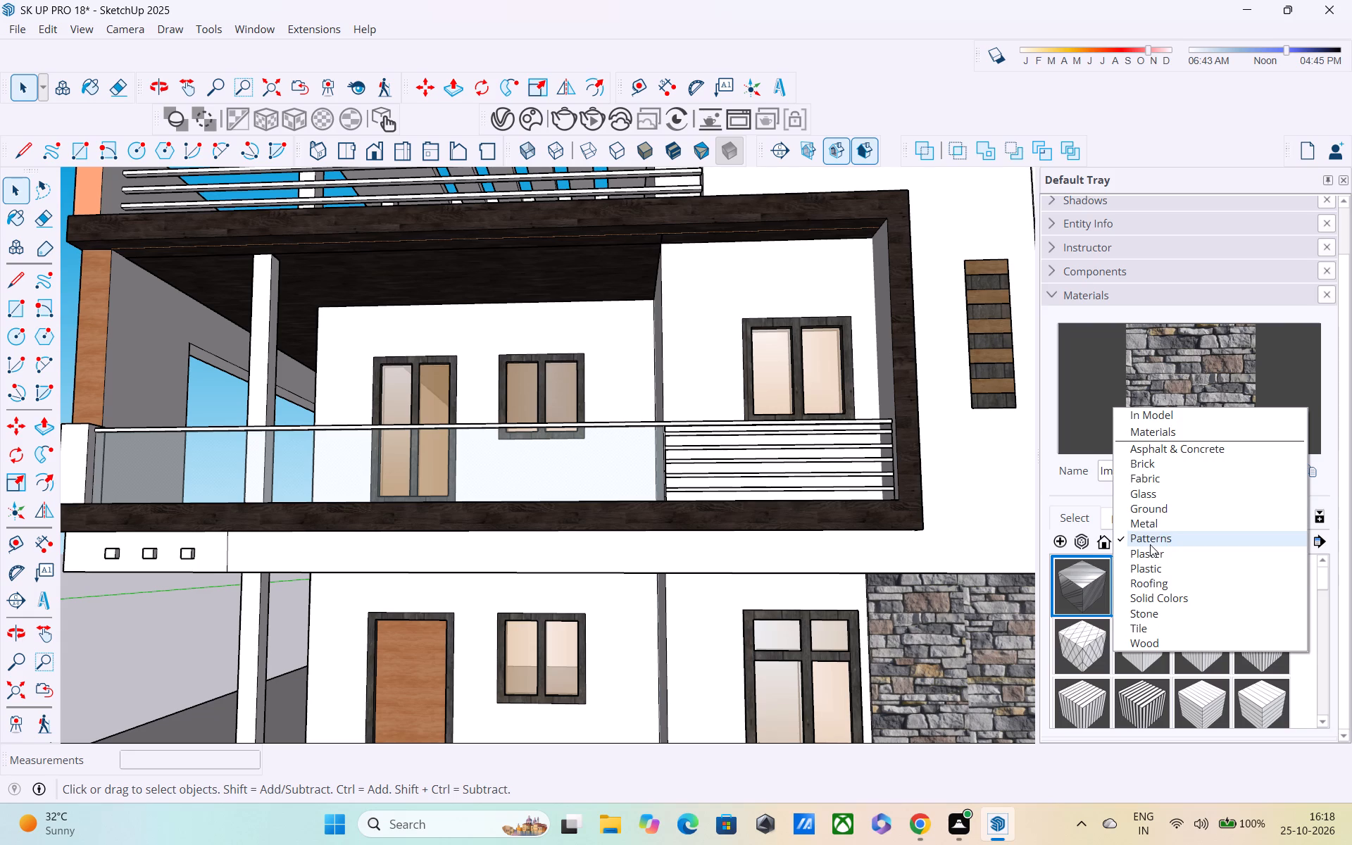
left_click(1143, 507)
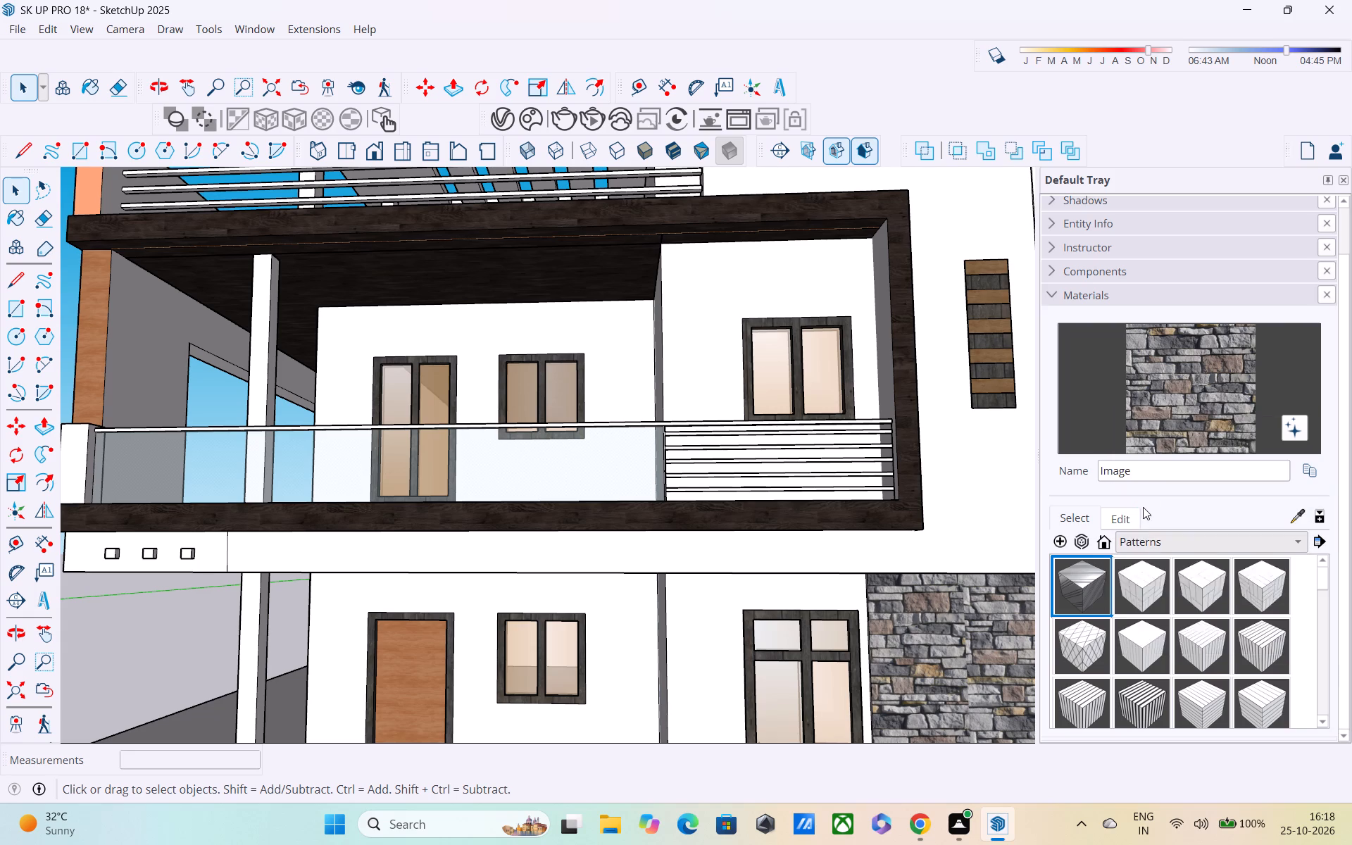
left_click(1130, 465)
left_click(1132, 479)
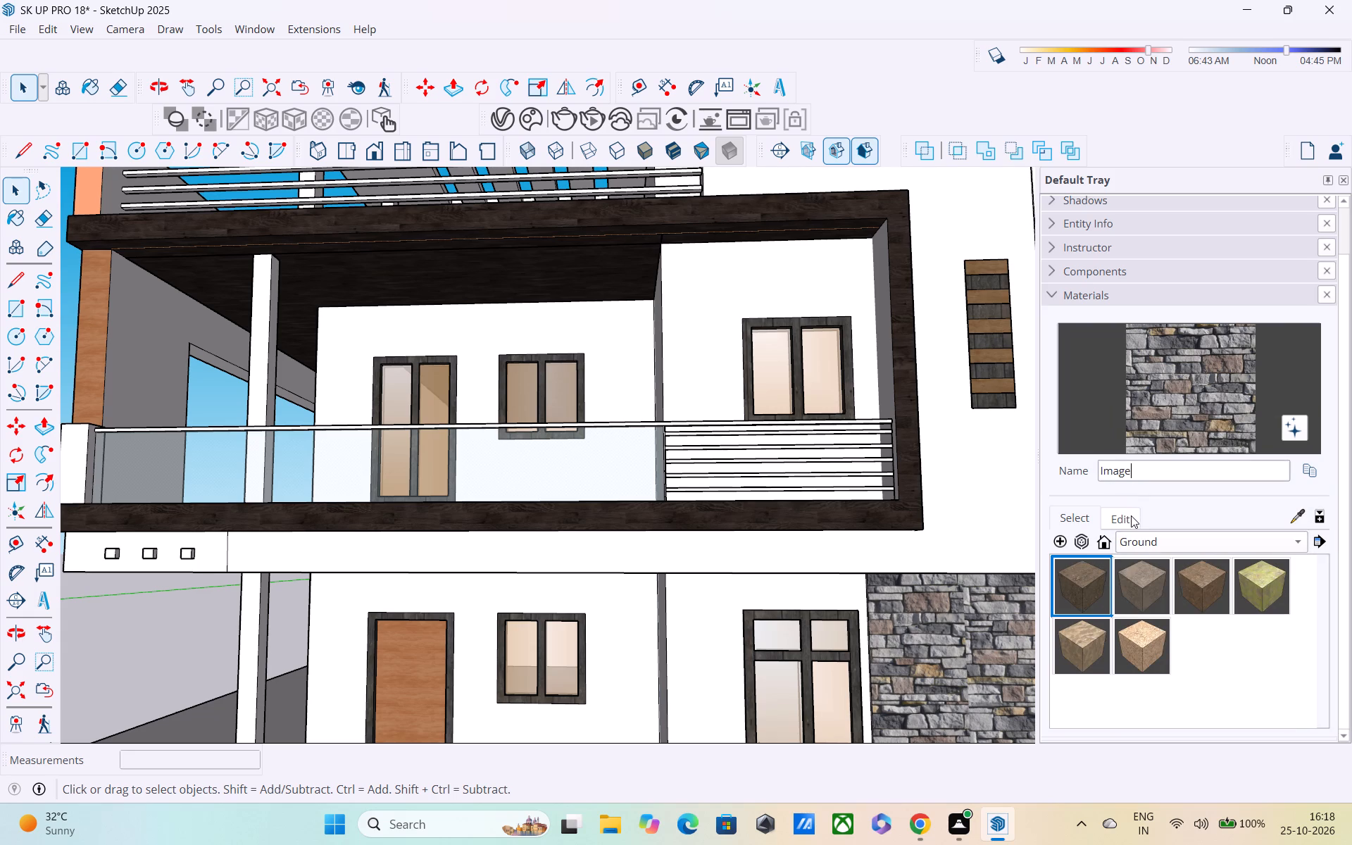
left_click(1083, 520)
left_click(1137, 518)
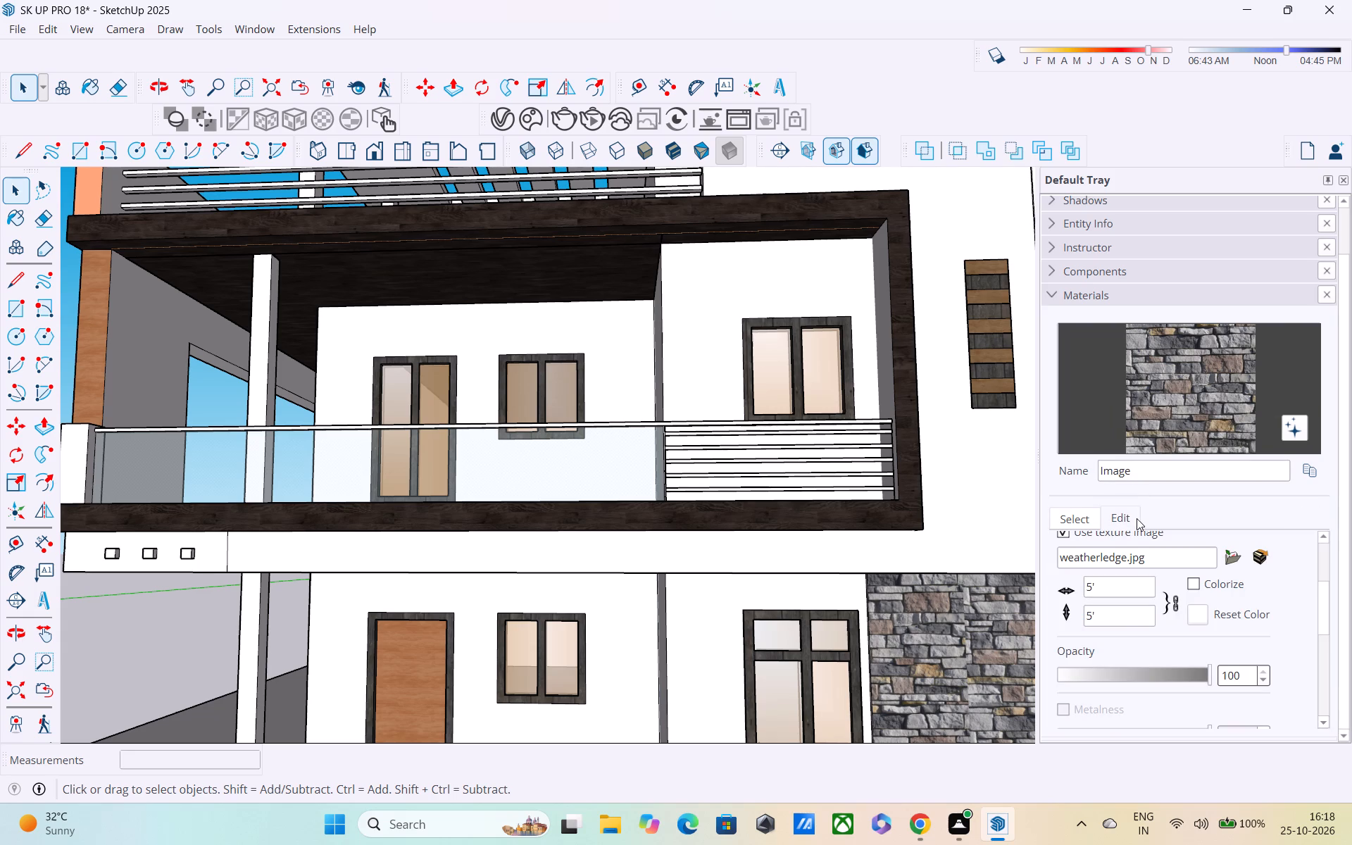
left_click(1078, 520)
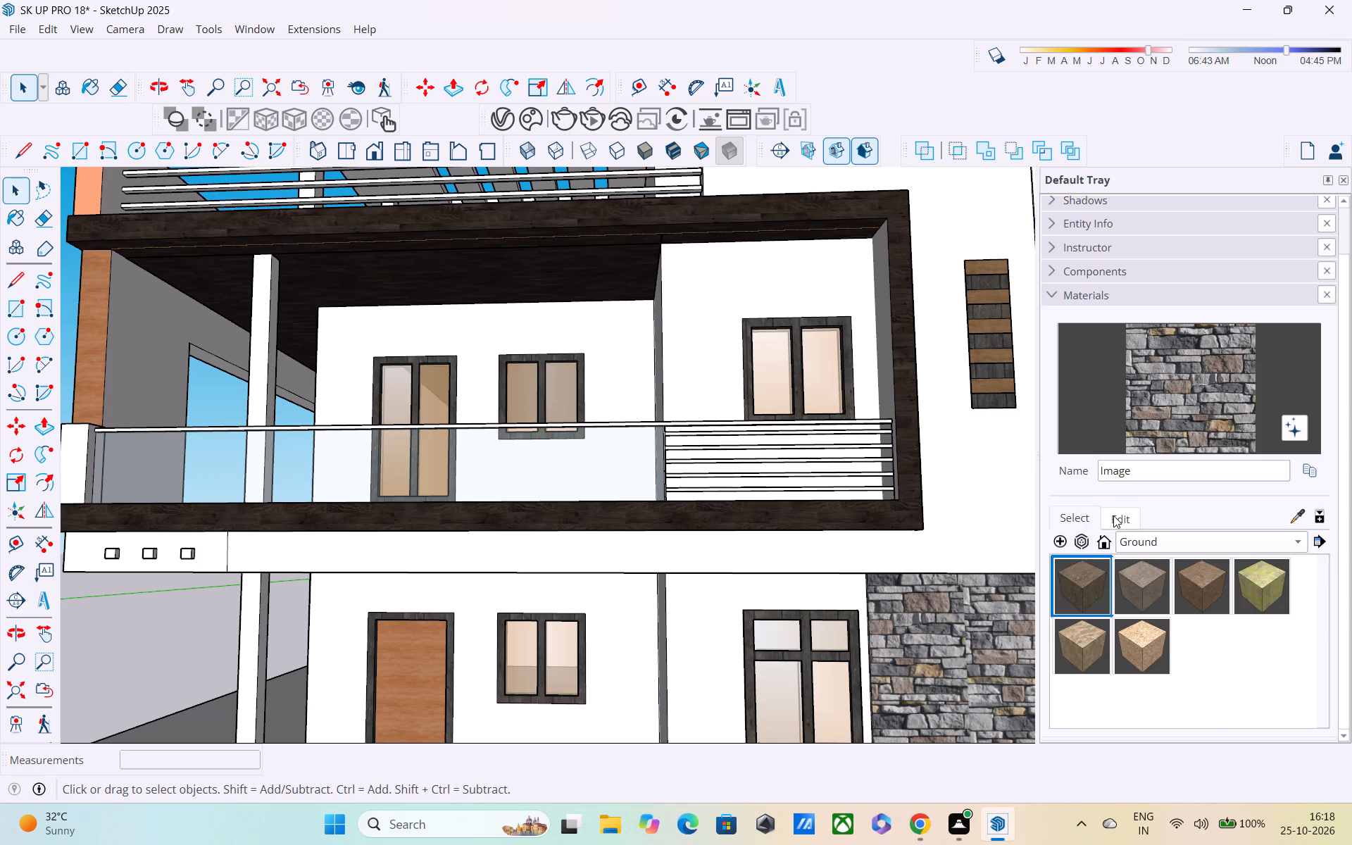
left_click(1113, 515)
left_click(1084, 519)
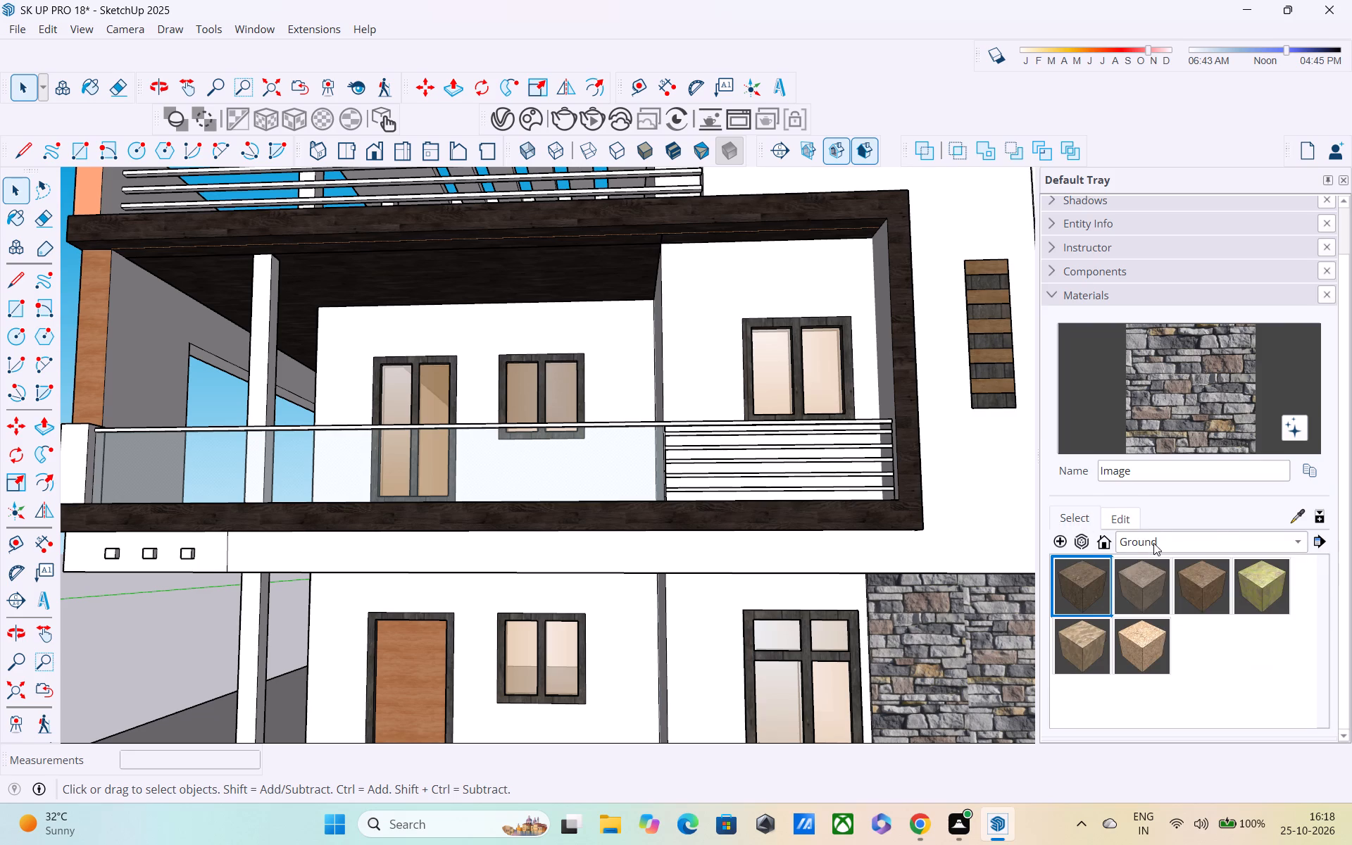
Open the first-floor balcony railing group, select its connected geometry and paint it with Metal_06_1K from the Metal collection.
left_click(1153, 543)
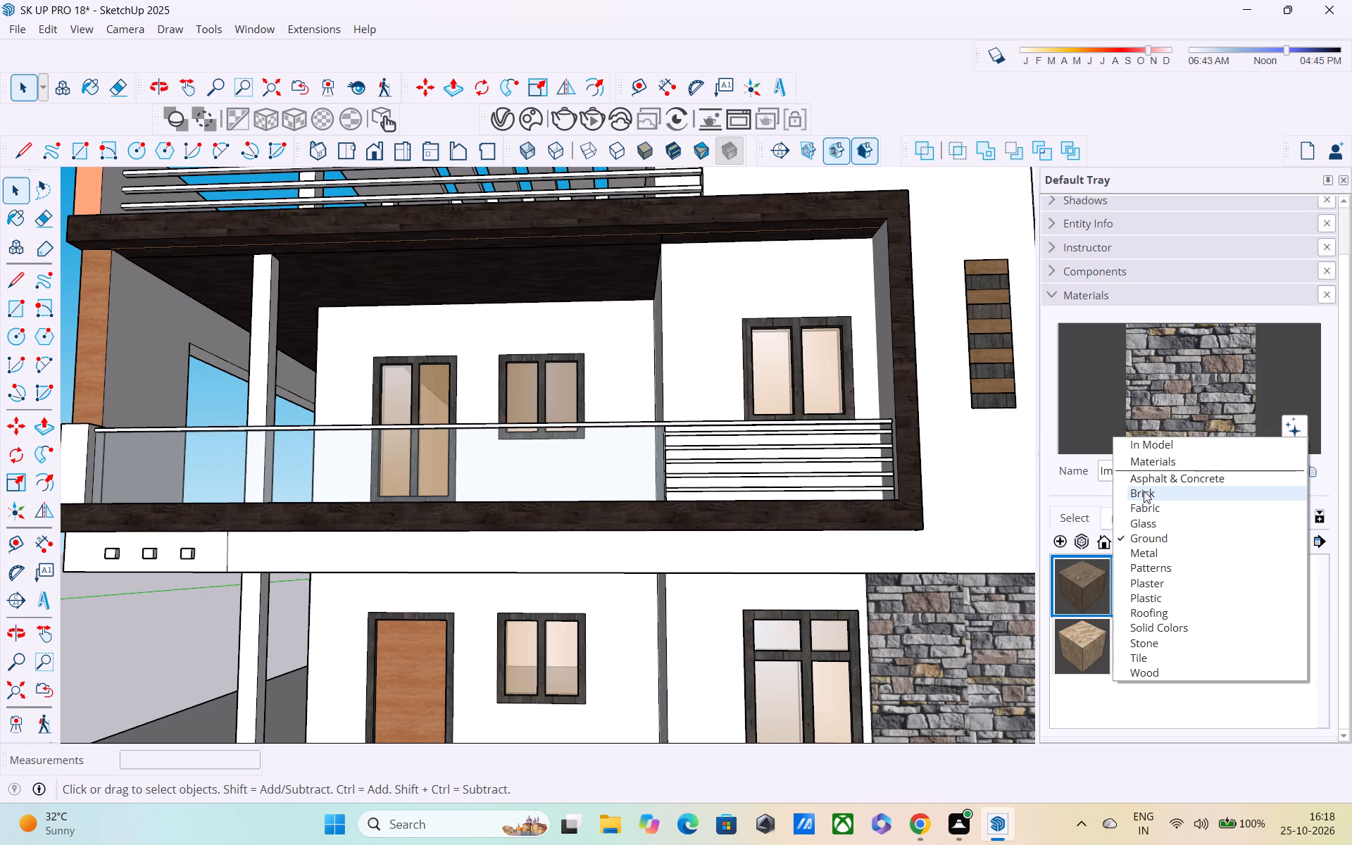
left_click(1151, 550)
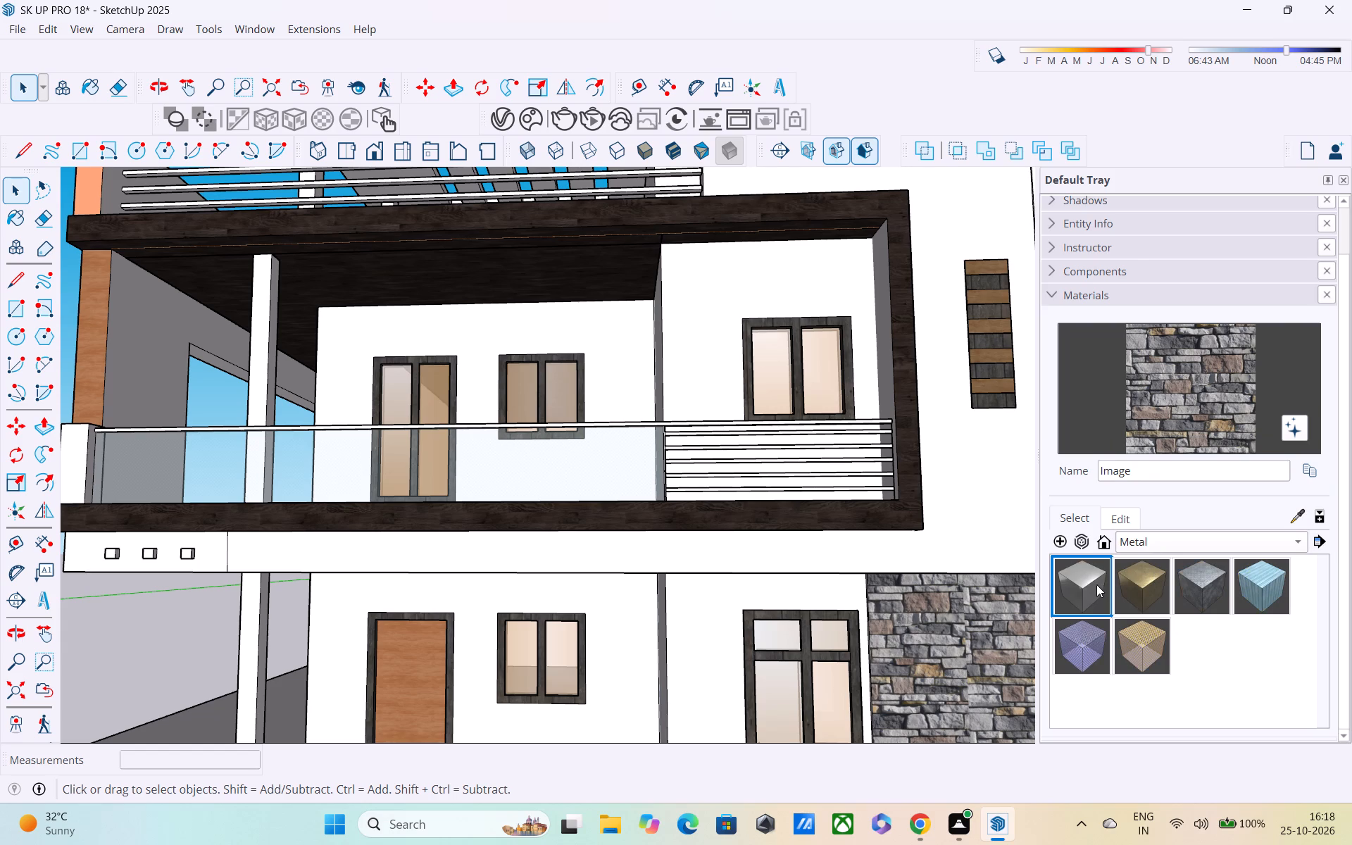
left_click(1096, 584)
scroll(768, 439, "up", 3)
left_click(747, 421)
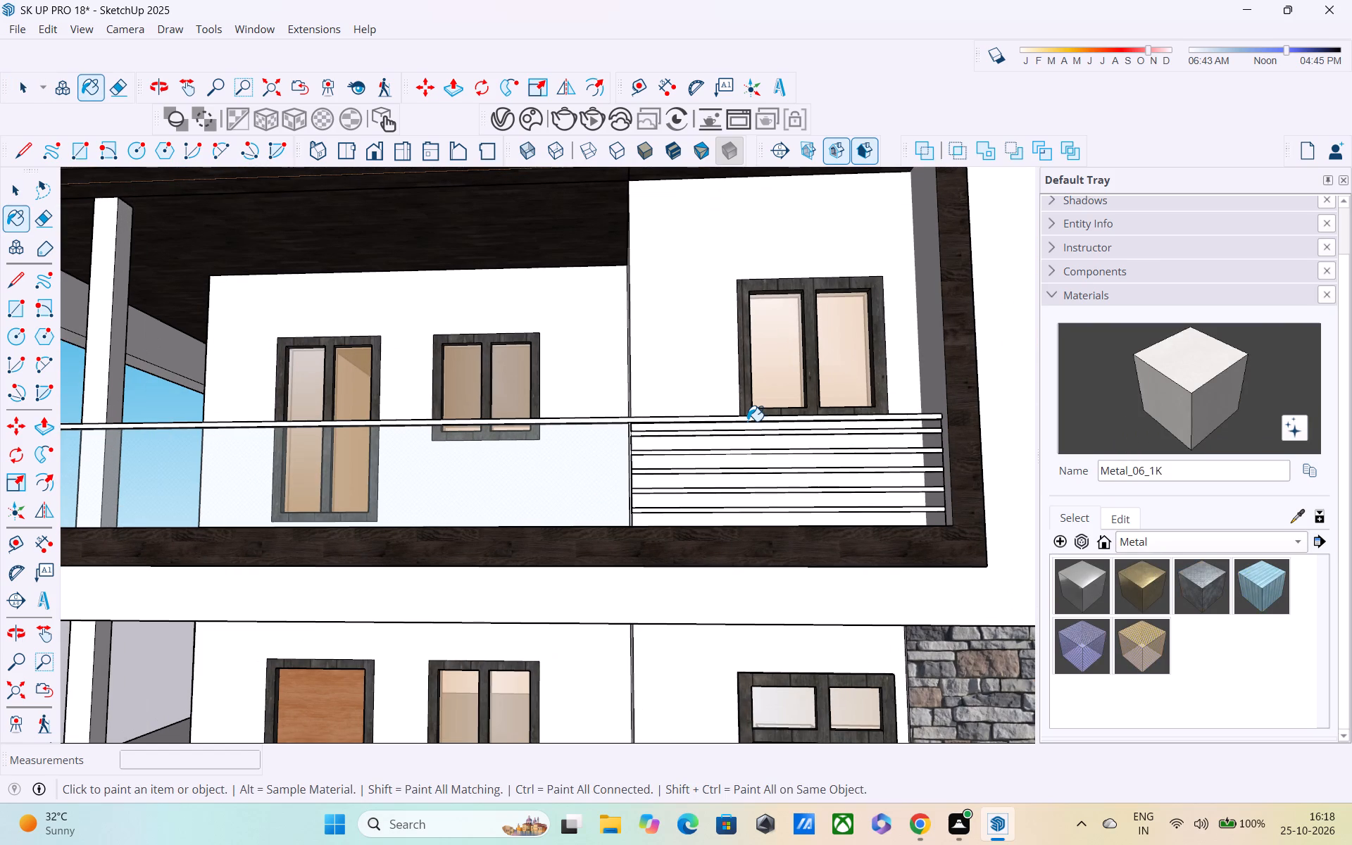
middle_click_drag(746, 456, 458, 539)
key("space")
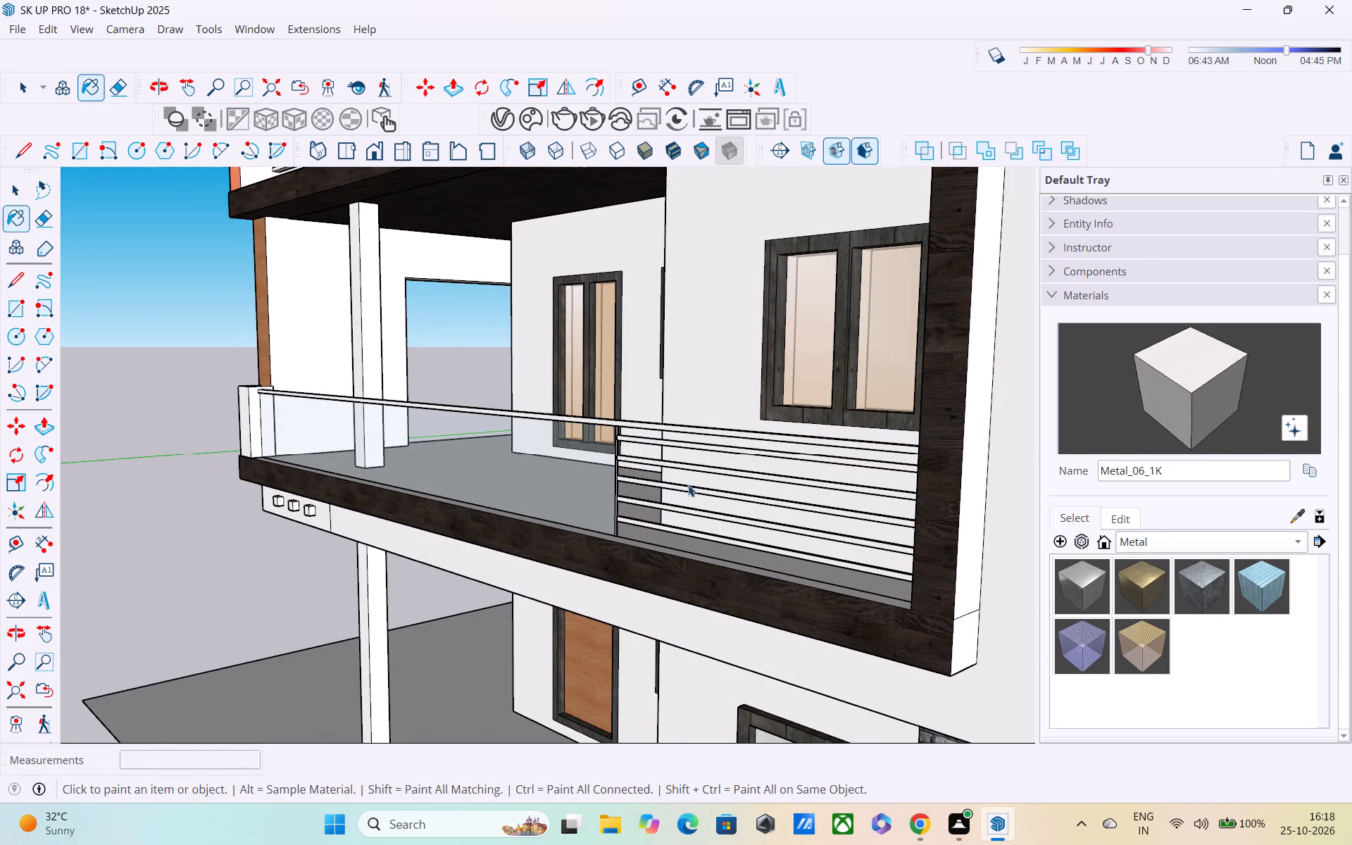
double_click(706, 446)
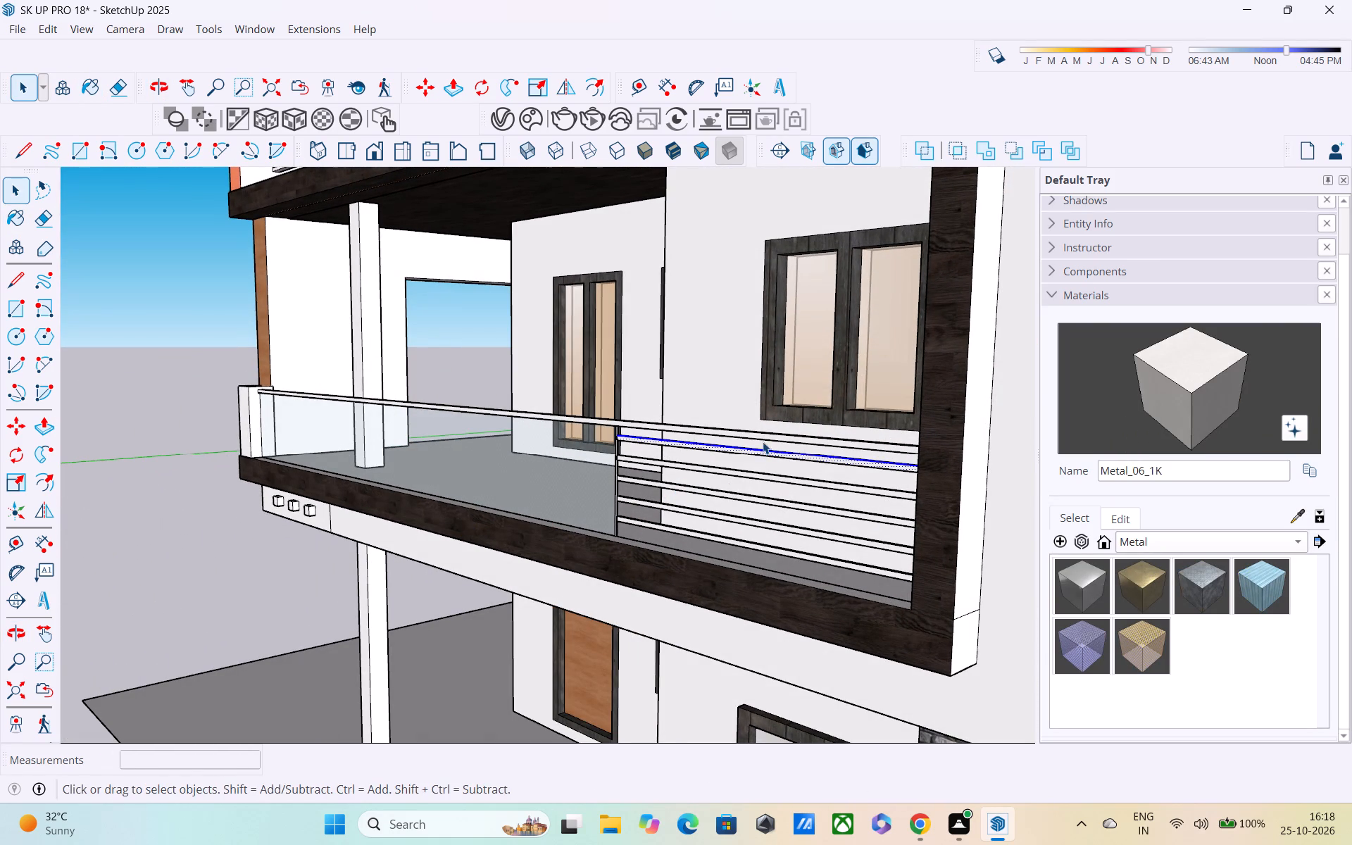
triple_click(763, 442)
left_click(1182, 391)
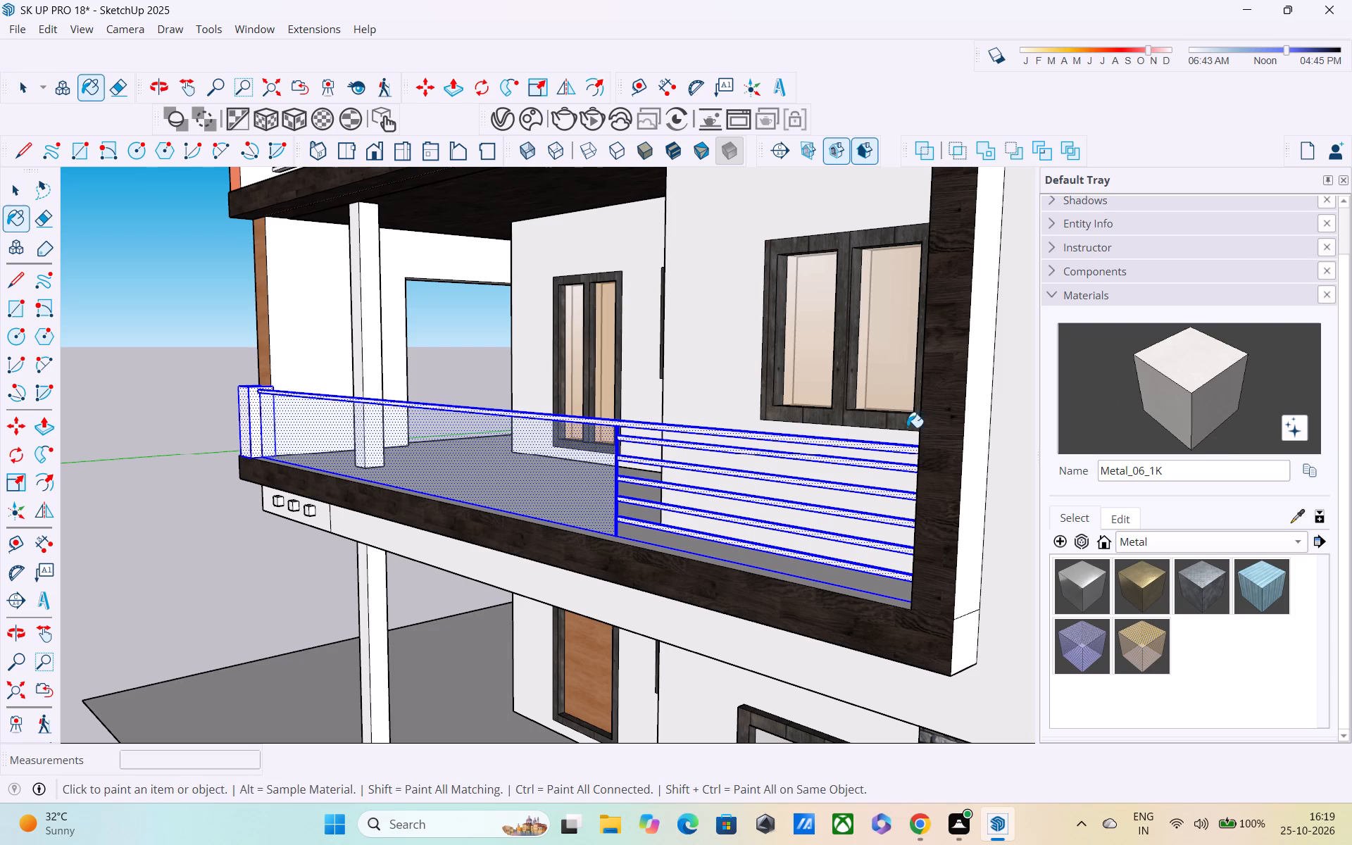
left_click(843, 443)
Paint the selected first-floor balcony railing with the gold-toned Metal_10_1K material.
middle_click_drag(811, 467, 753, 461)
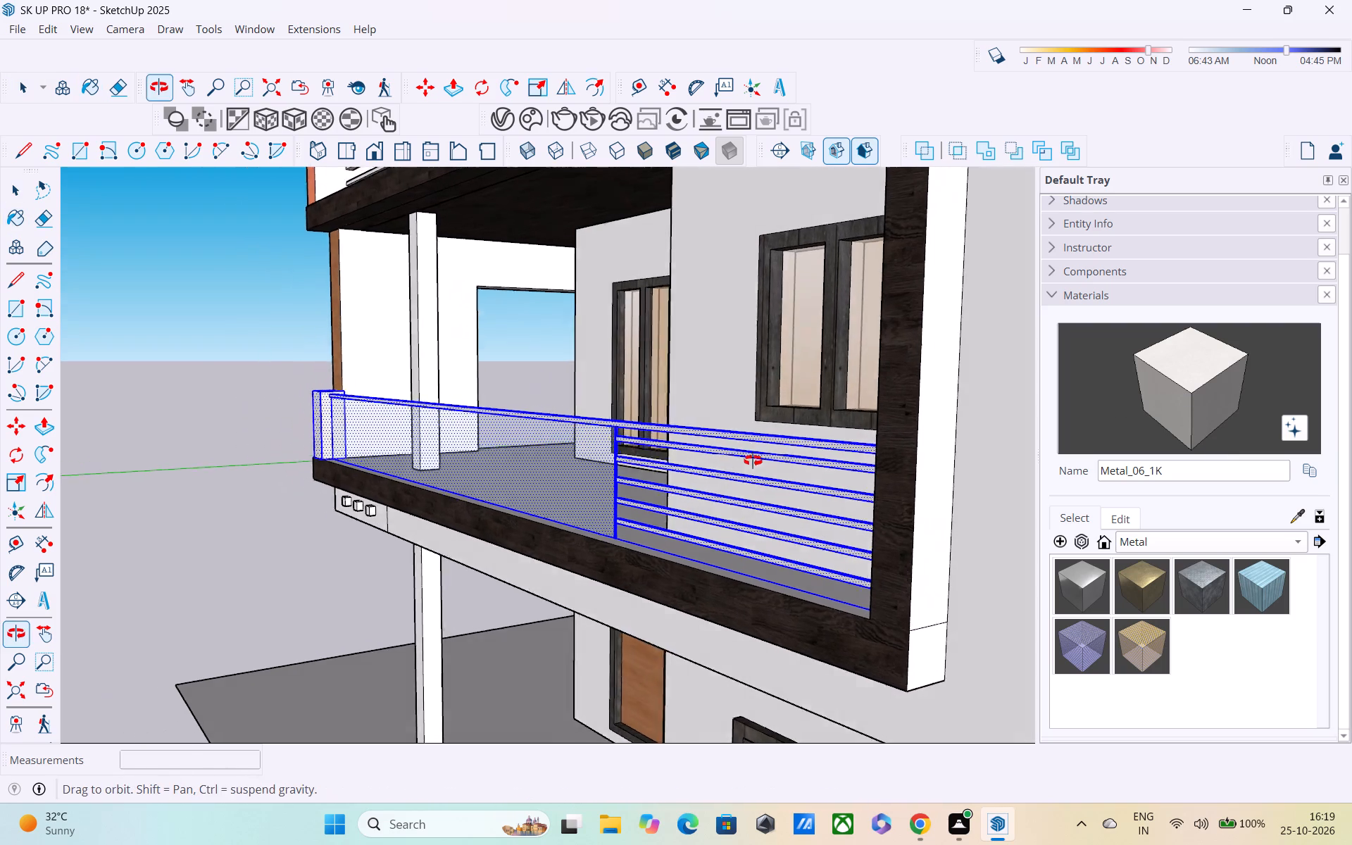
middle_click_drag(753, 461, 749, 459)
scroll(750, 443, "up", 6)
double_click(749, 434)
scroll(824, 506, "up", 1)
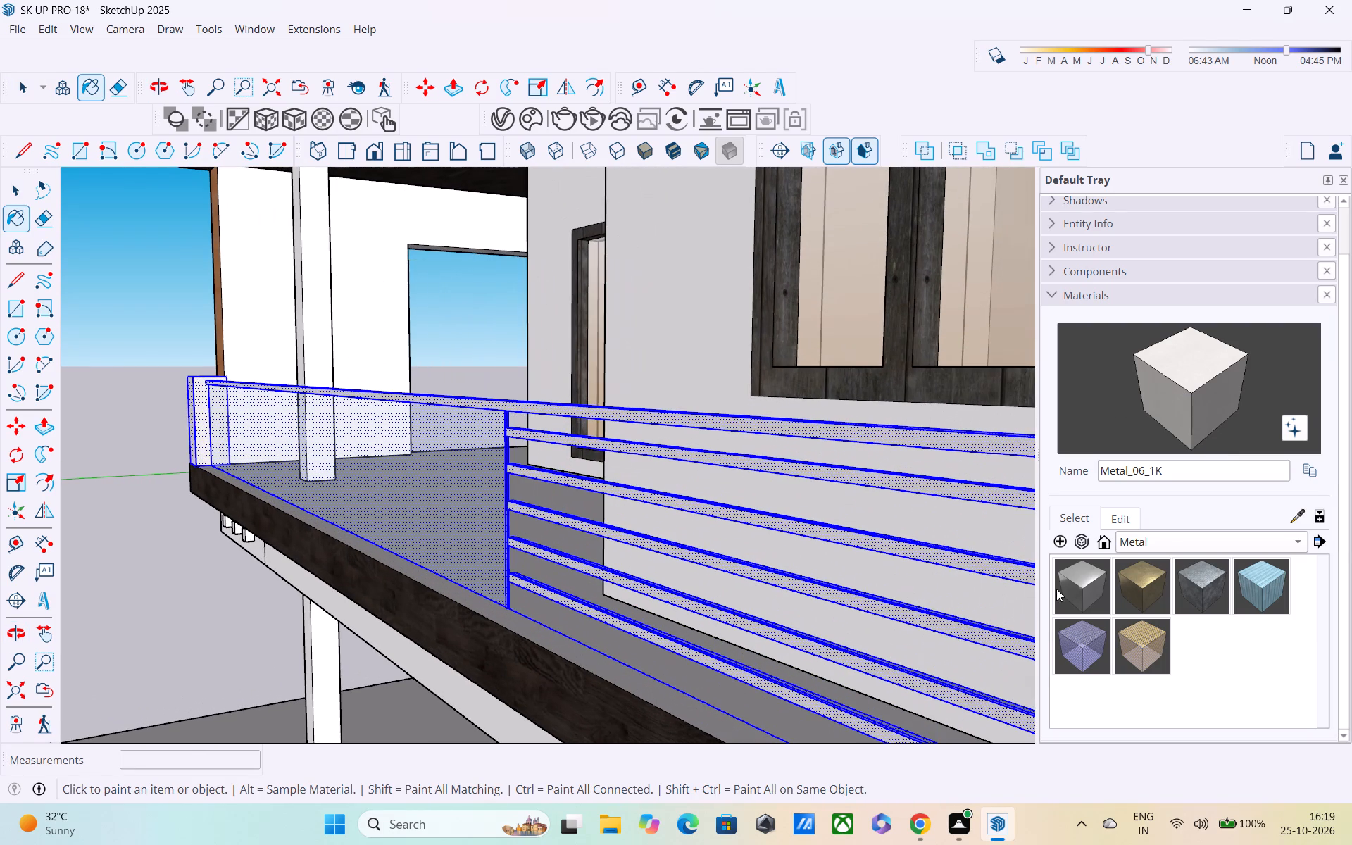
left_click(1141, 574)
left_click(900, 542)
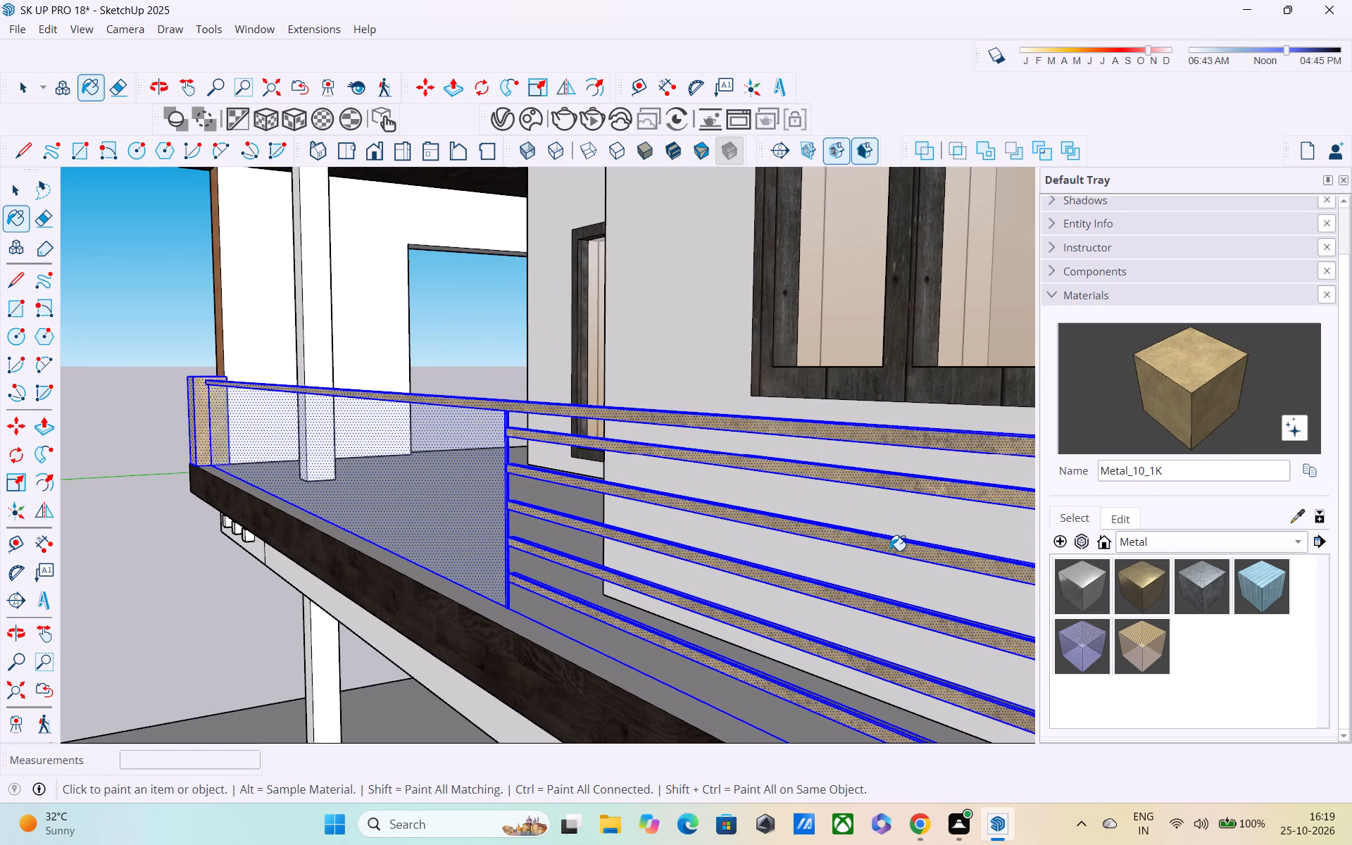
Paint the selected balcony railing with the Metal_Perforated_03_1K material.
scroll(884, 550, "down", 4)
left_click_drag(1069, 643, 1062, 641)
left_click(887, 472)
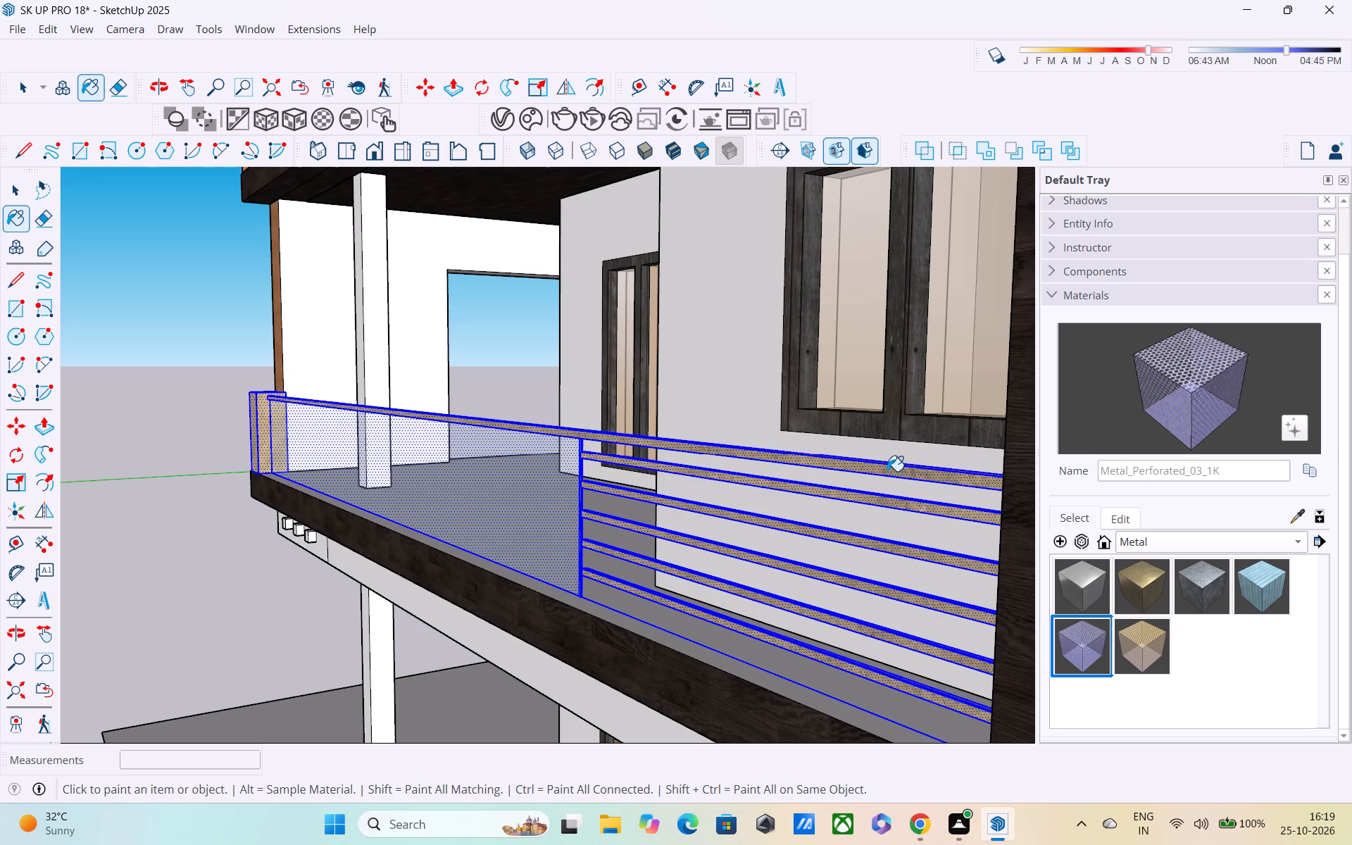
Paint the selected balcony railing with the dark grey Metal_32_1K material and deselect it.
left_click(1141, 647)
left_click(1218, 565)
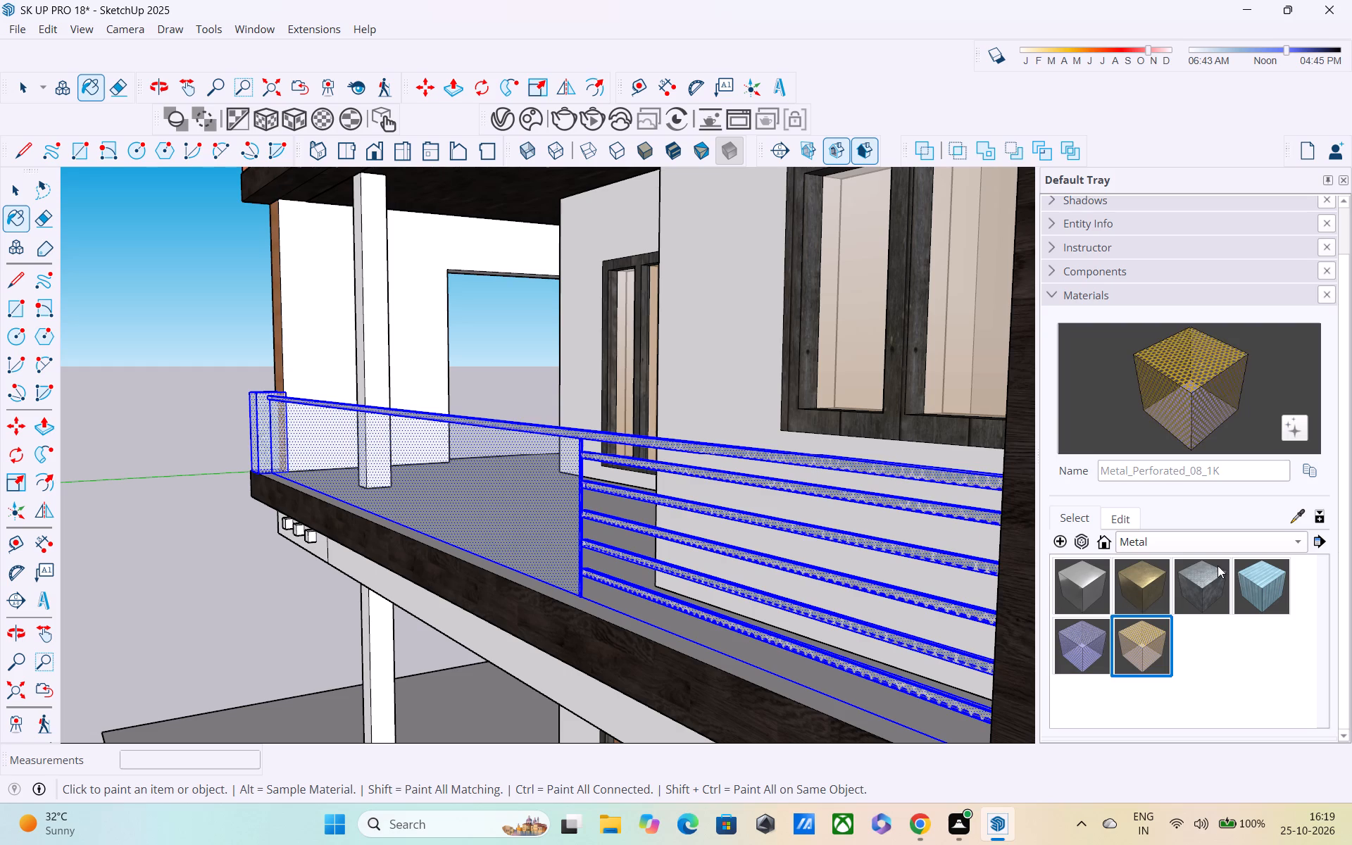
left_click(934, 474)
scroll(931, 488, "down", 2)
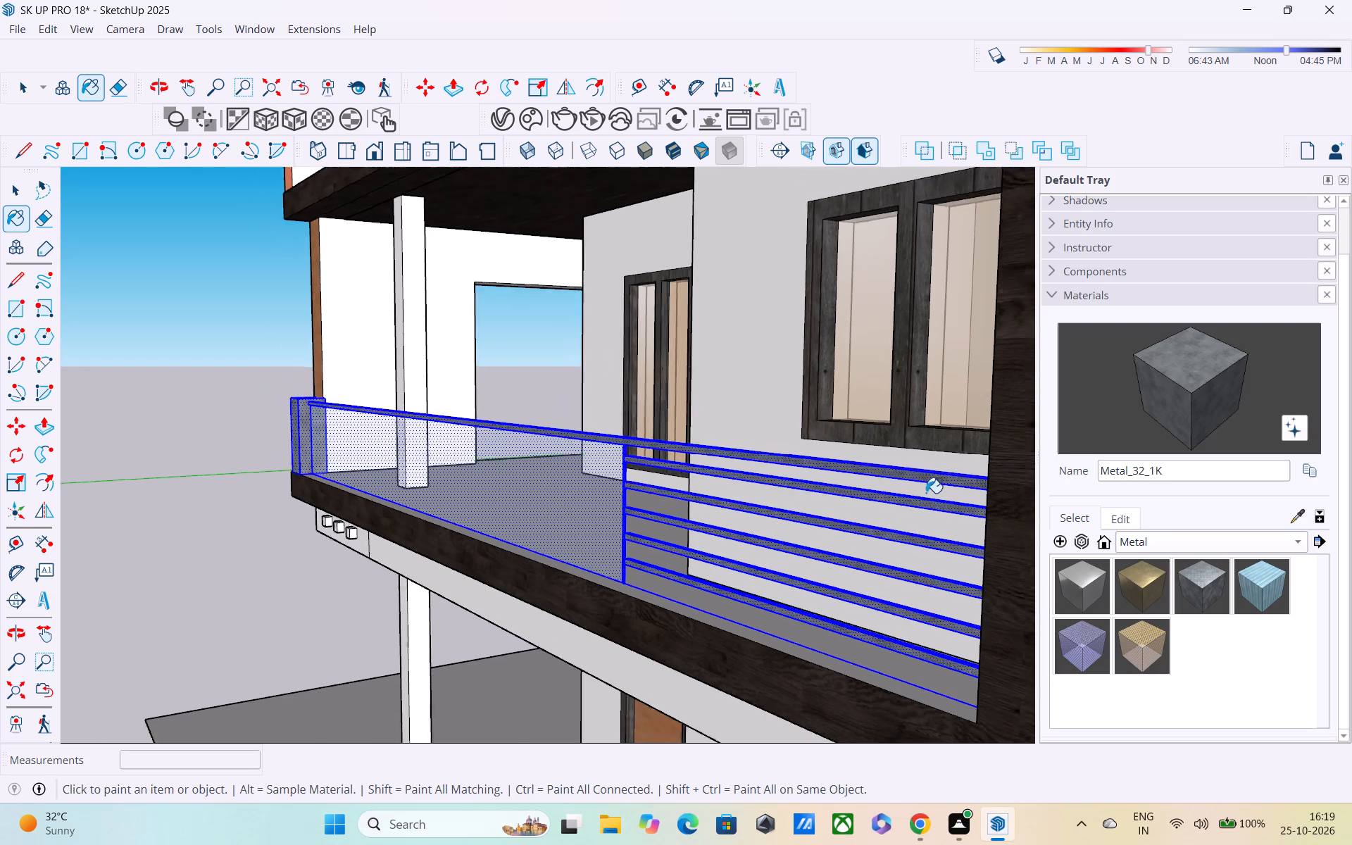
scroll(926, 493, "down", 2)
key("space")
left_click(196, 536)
Examine the balcony railing's dark metal finish against the whole front elevation.
middle_click_drag(301, 561, 511, 542)
scroll(528, 538, "down", 3)
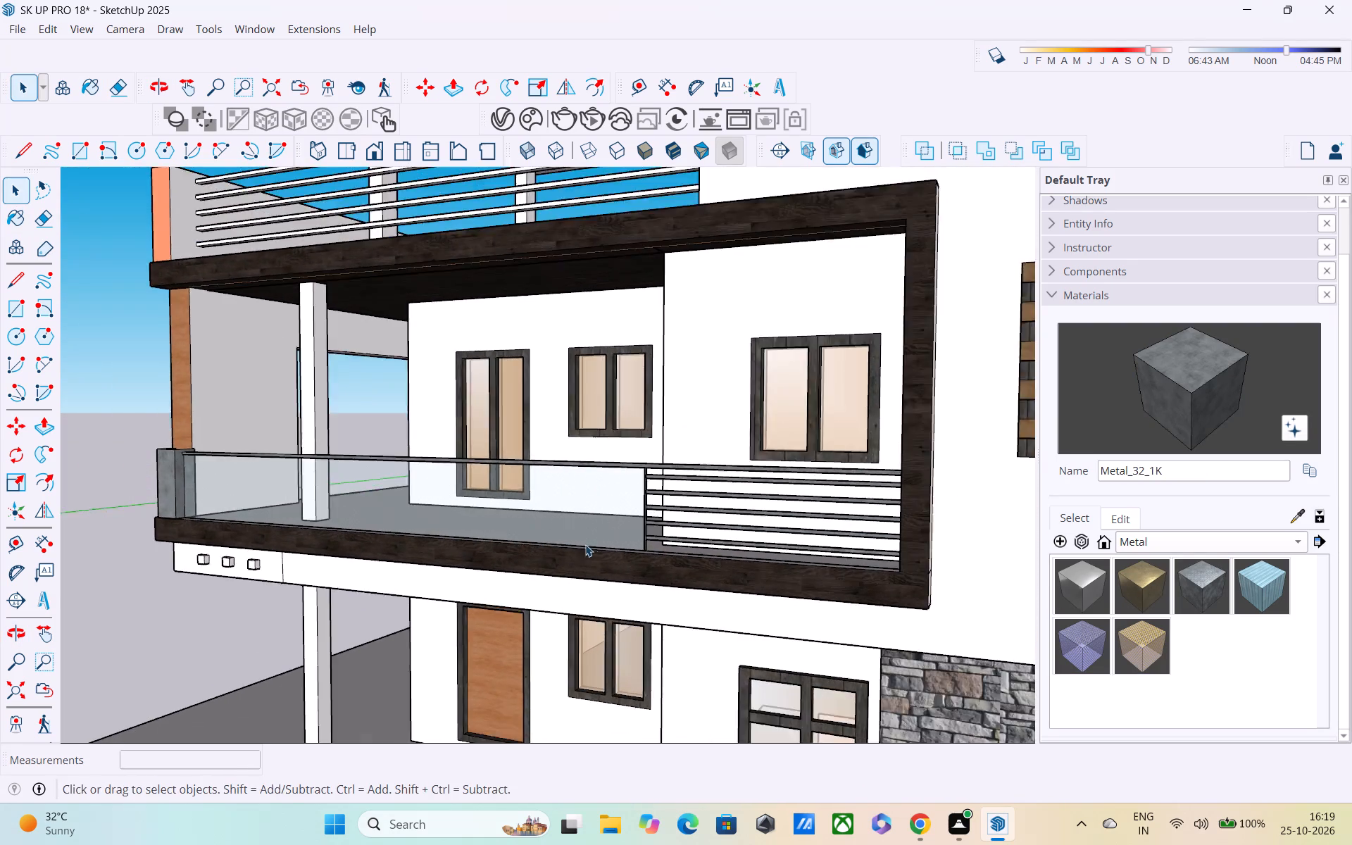
scroll(590, 545, "up", 1)
middle_click_drag(590, 545, 756, 549)
scroll(758, 548, "down", 5)
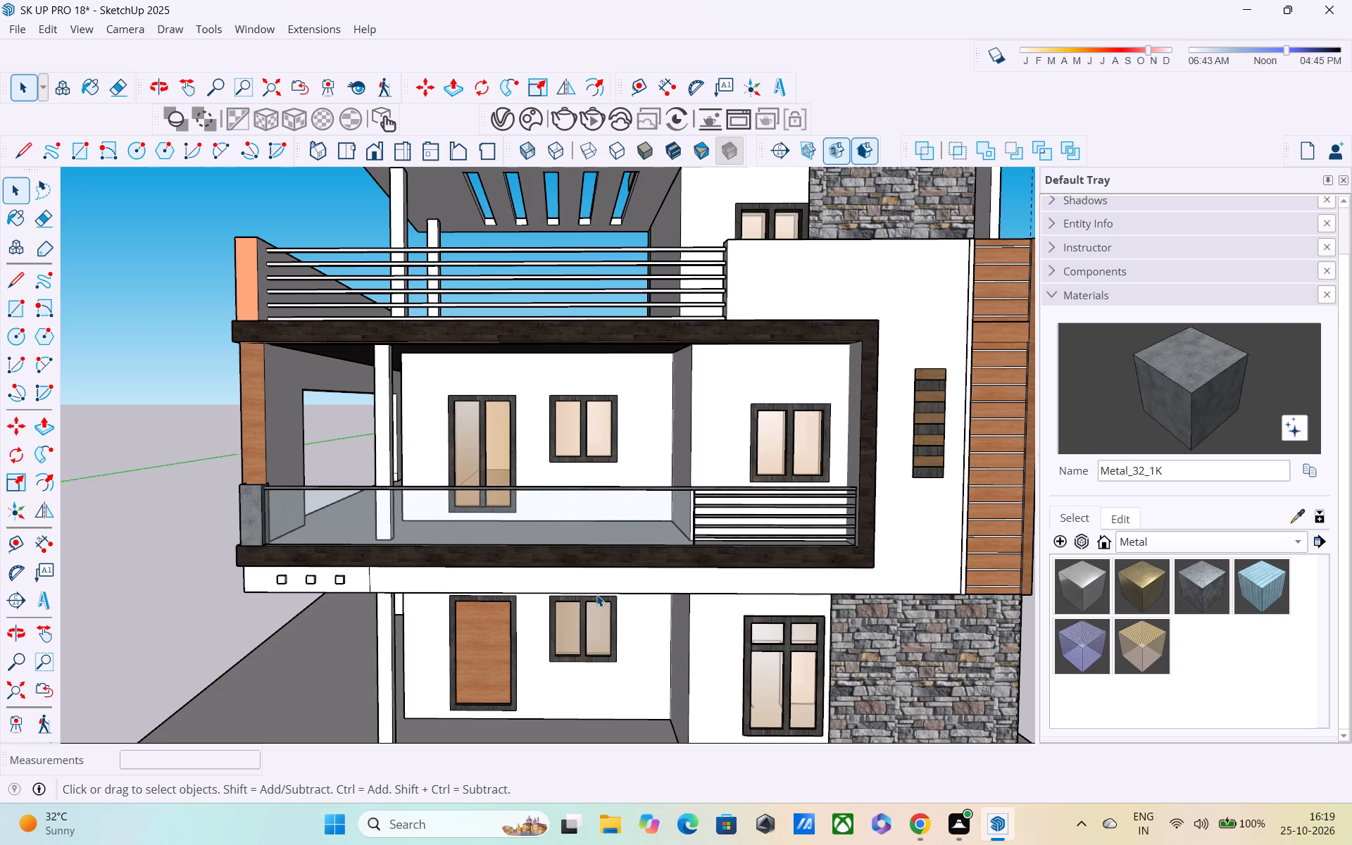
scroll(588, 593, "down", 1)
middle_click_drag(581, 588, 560, 536)
scroll(560, 536, "down", 2)
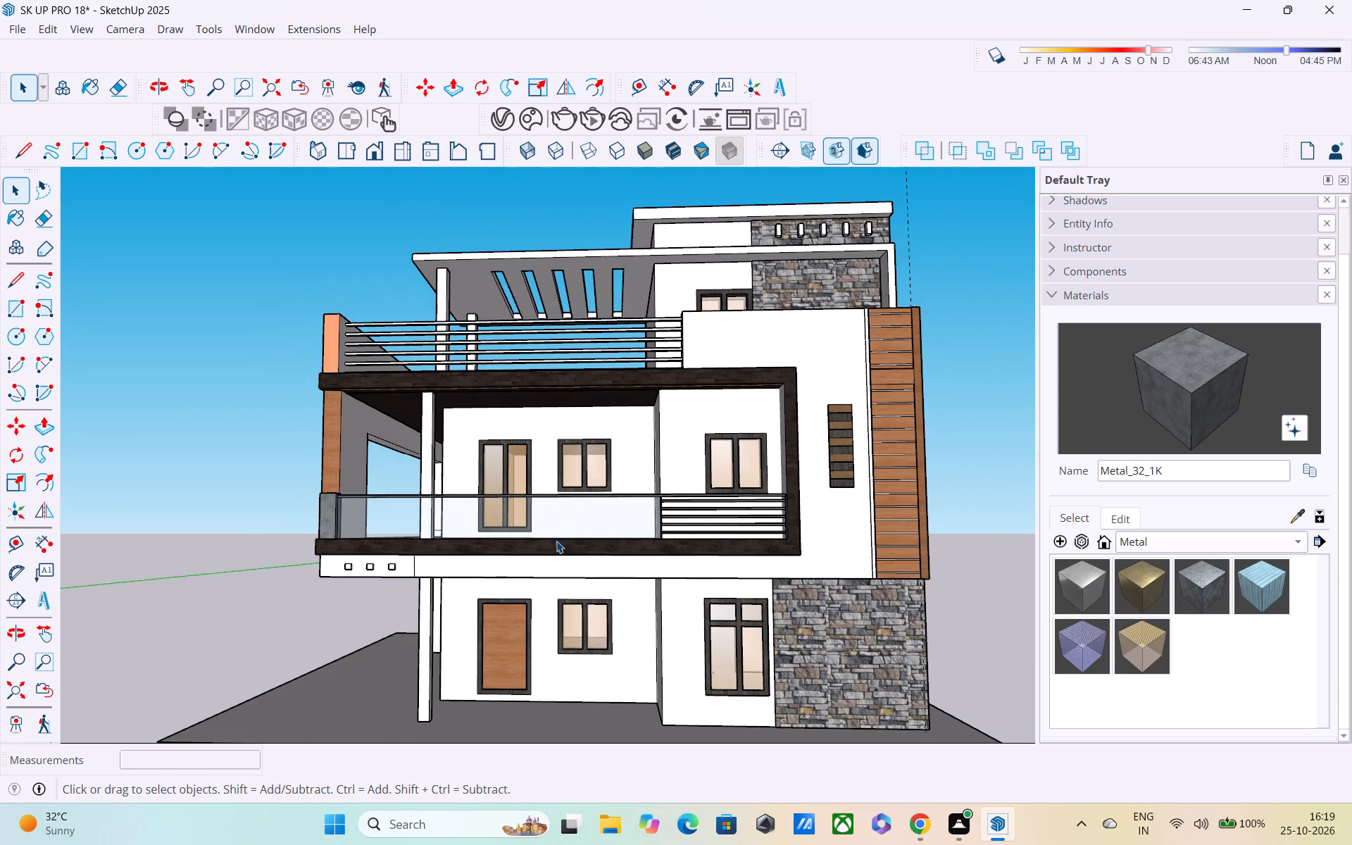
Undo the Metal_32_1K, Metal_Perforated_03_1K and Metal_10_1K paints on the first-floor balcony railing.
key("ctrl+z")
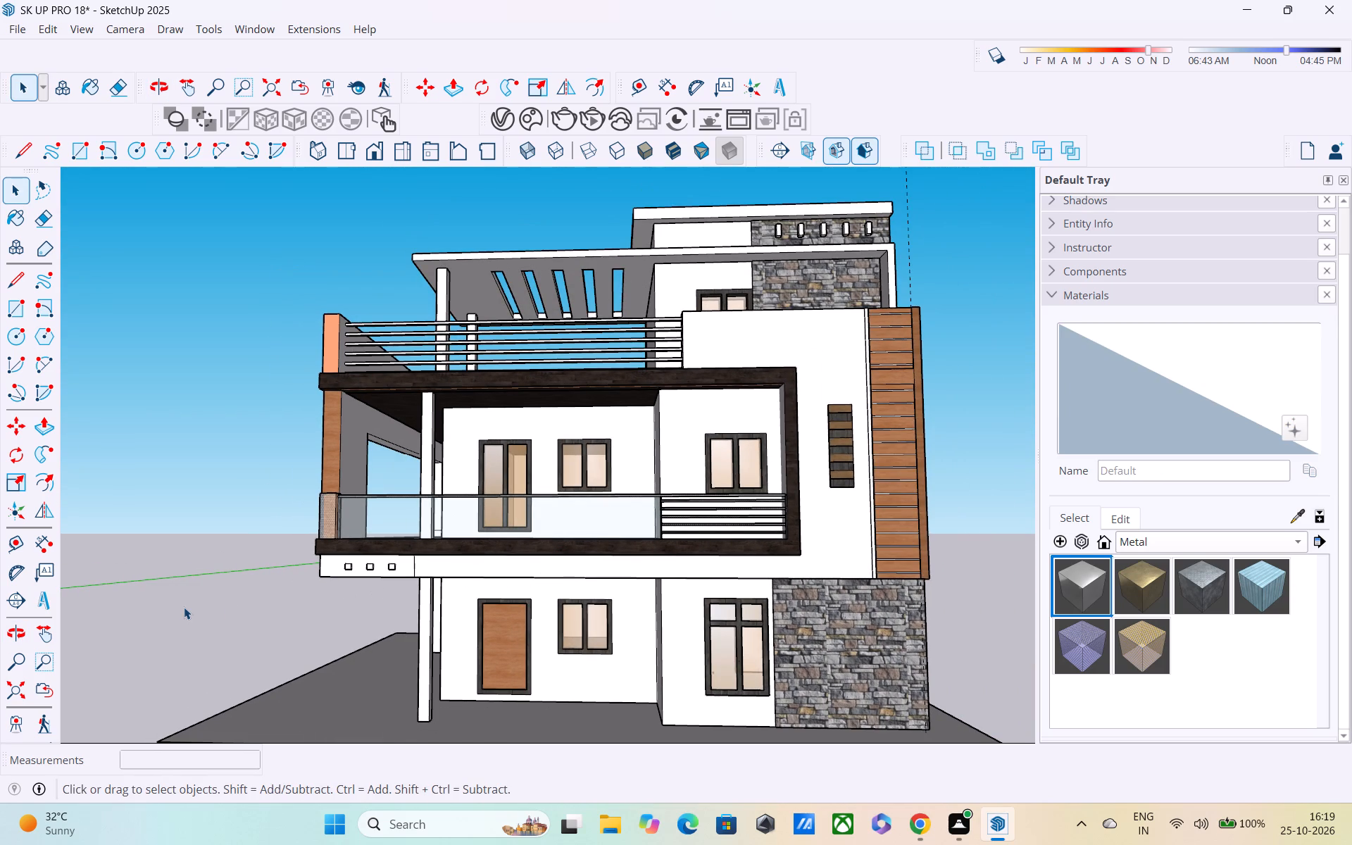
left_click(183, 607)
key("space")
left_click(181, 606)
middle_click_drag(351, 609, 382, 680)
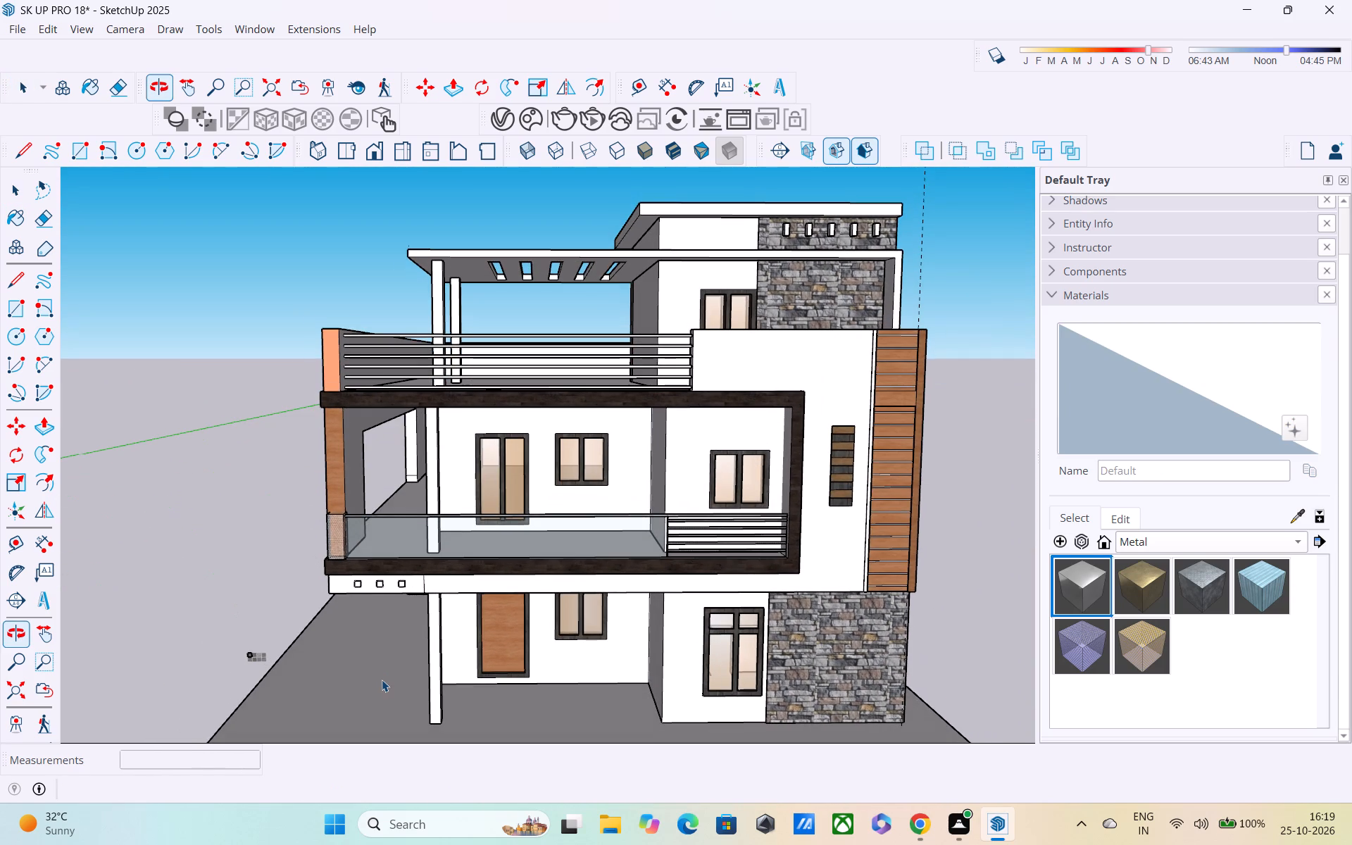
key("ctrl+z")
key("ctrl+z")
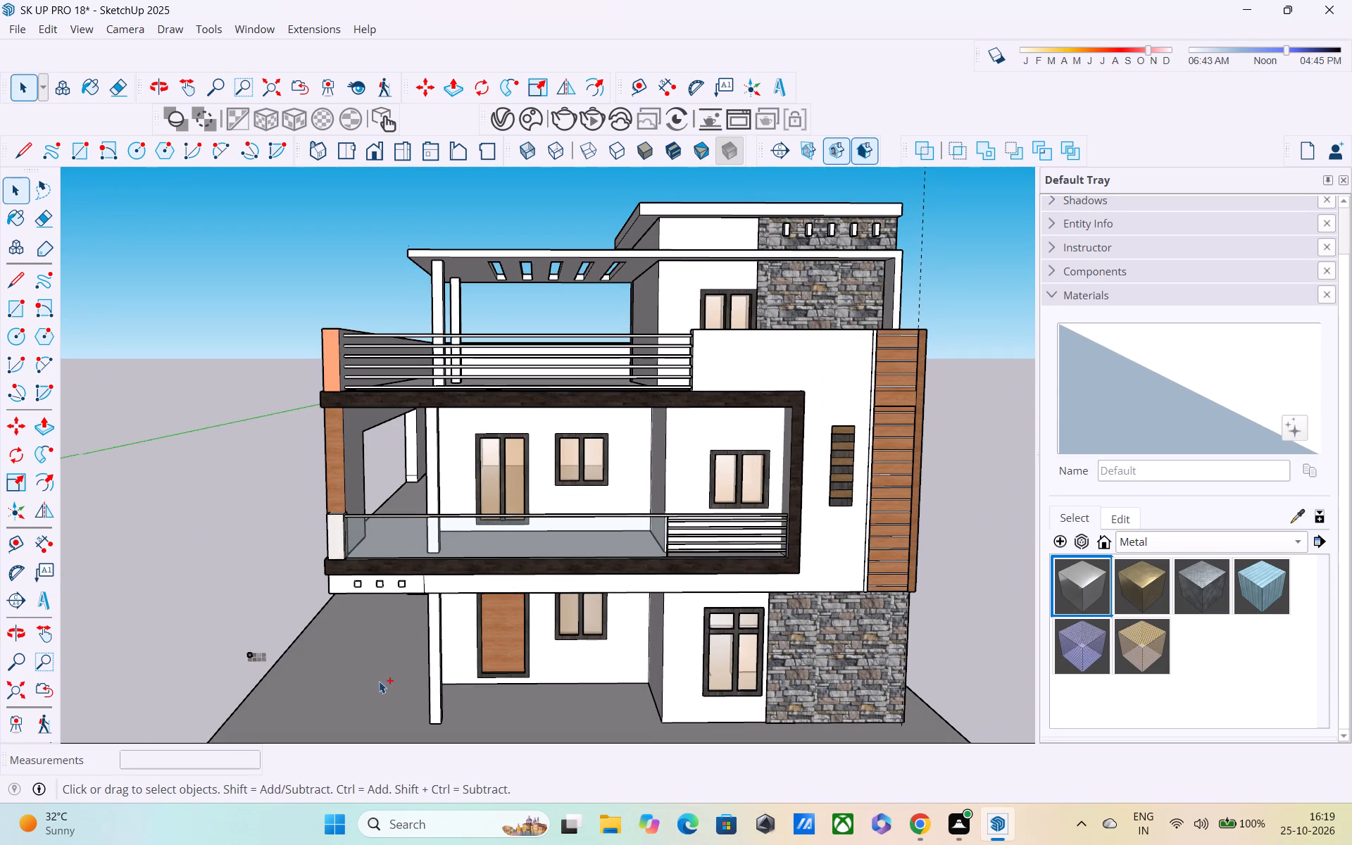
Paint the long top handrail of the first-floor balcony with the dark grey Metal_32_1K material.
middle_click_drag(370, 682, 321, 620)
scroll(321, 551, "up", 10)
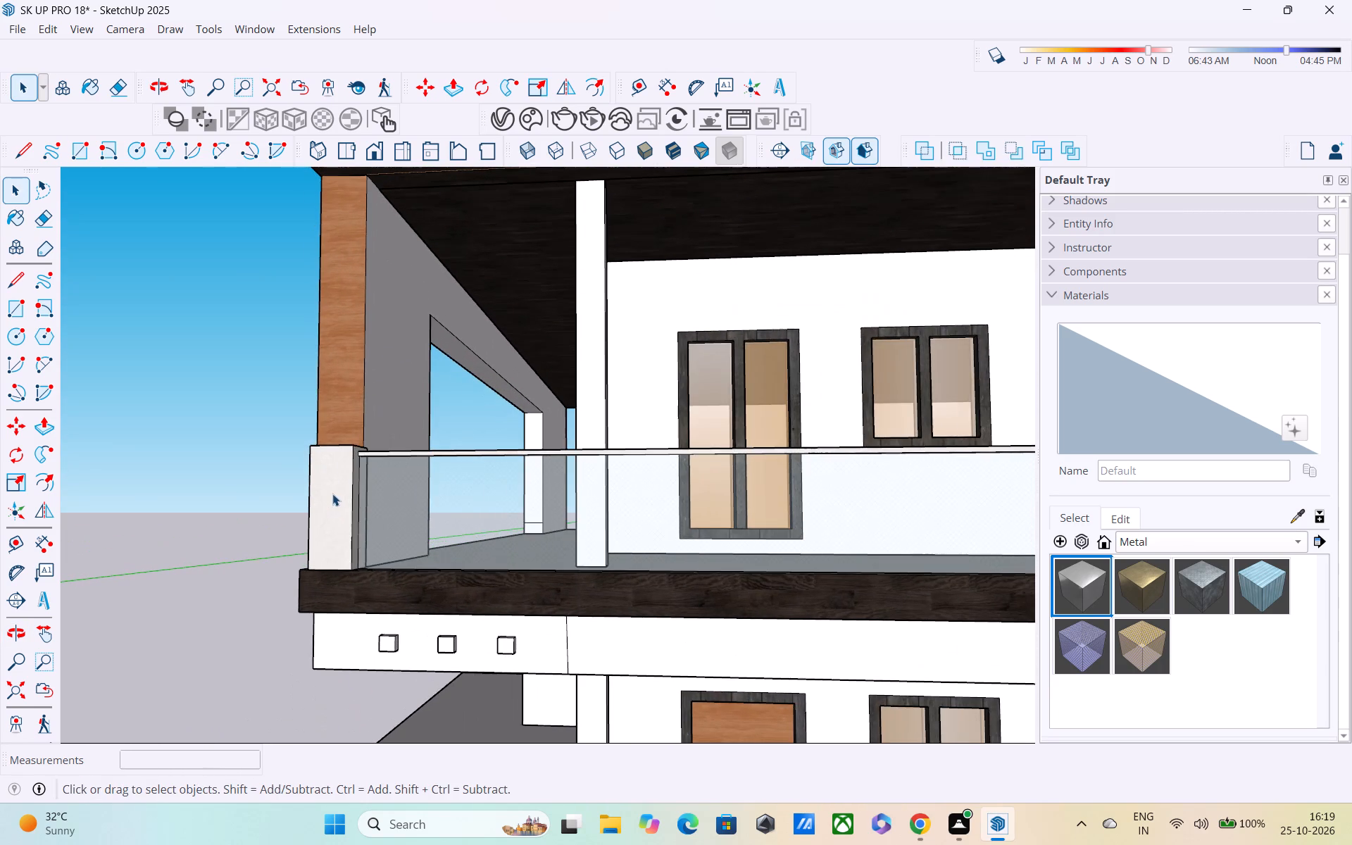
double_click(335, 493)
middle_click_drag(349, 495, 259, 521)
scroll(325, 479, "up", 2)
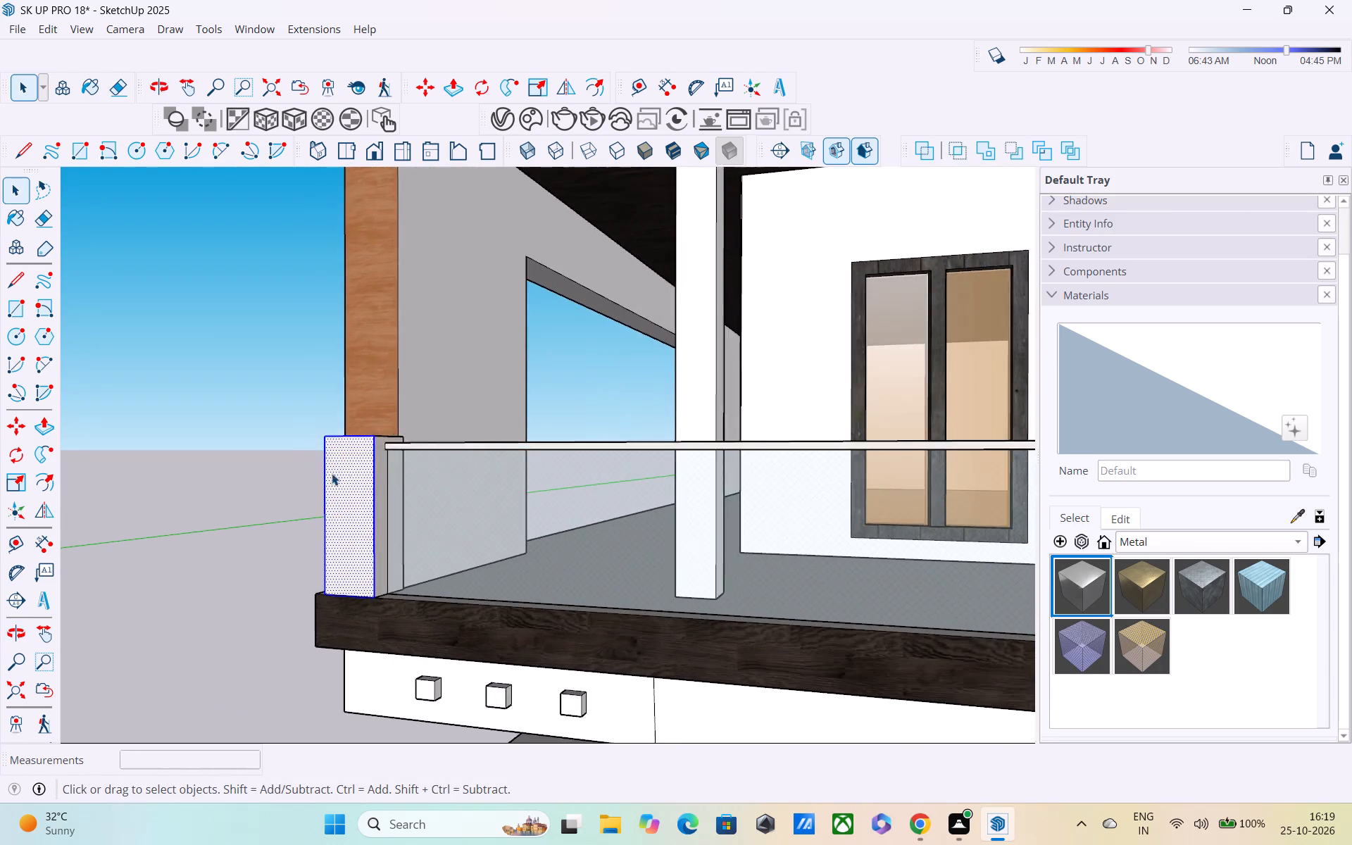
scroll(332, 473, "up", 6)
middle_click_drag(430, 456, 368, 556)
scroll(365, 519, "down", 4)
scroll(368, 513, "up", 1)
middle_click_drag(368, 511, 368, 508)
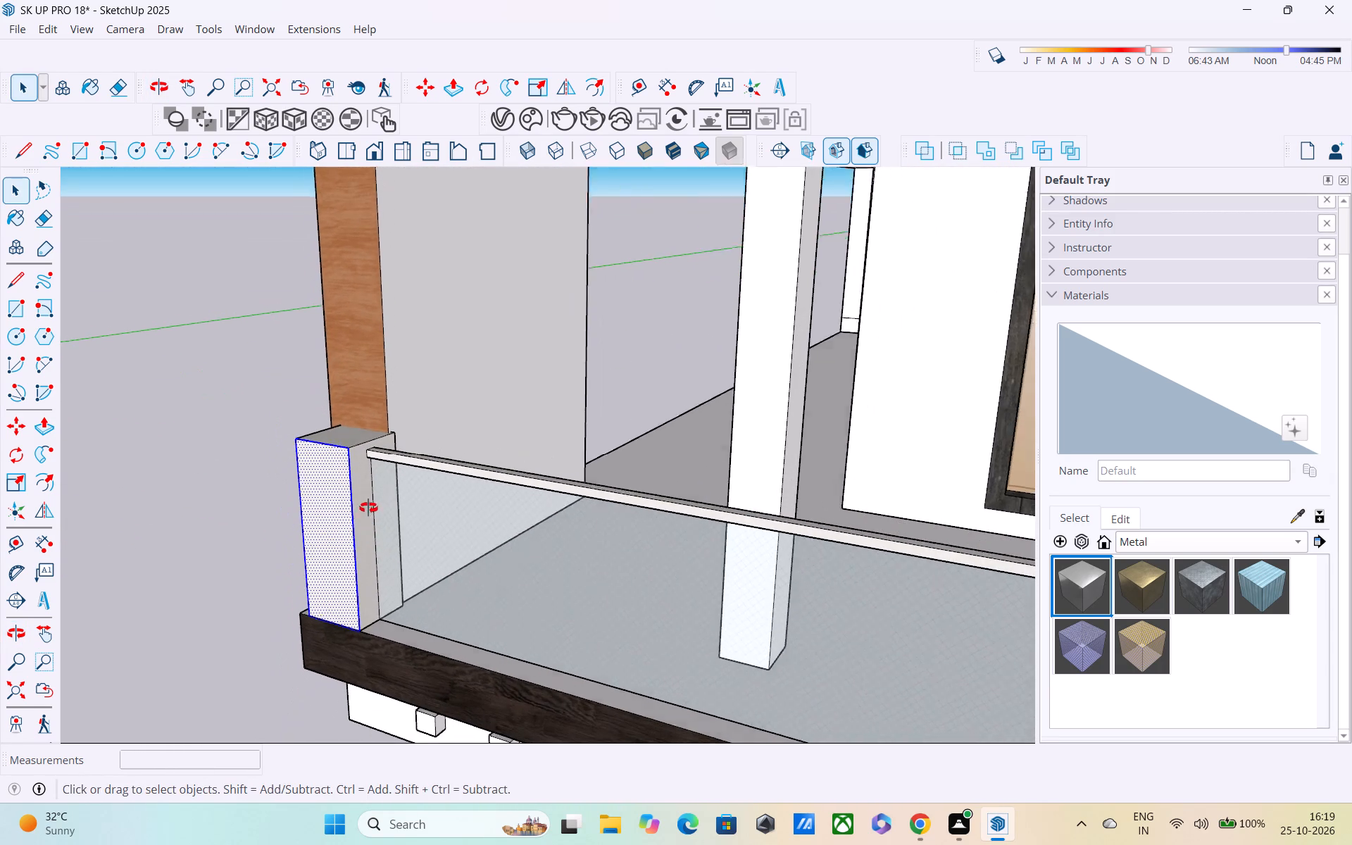
middle_click_drag(368, 508, 374, 482)
key("space")
left_click(446, 458)
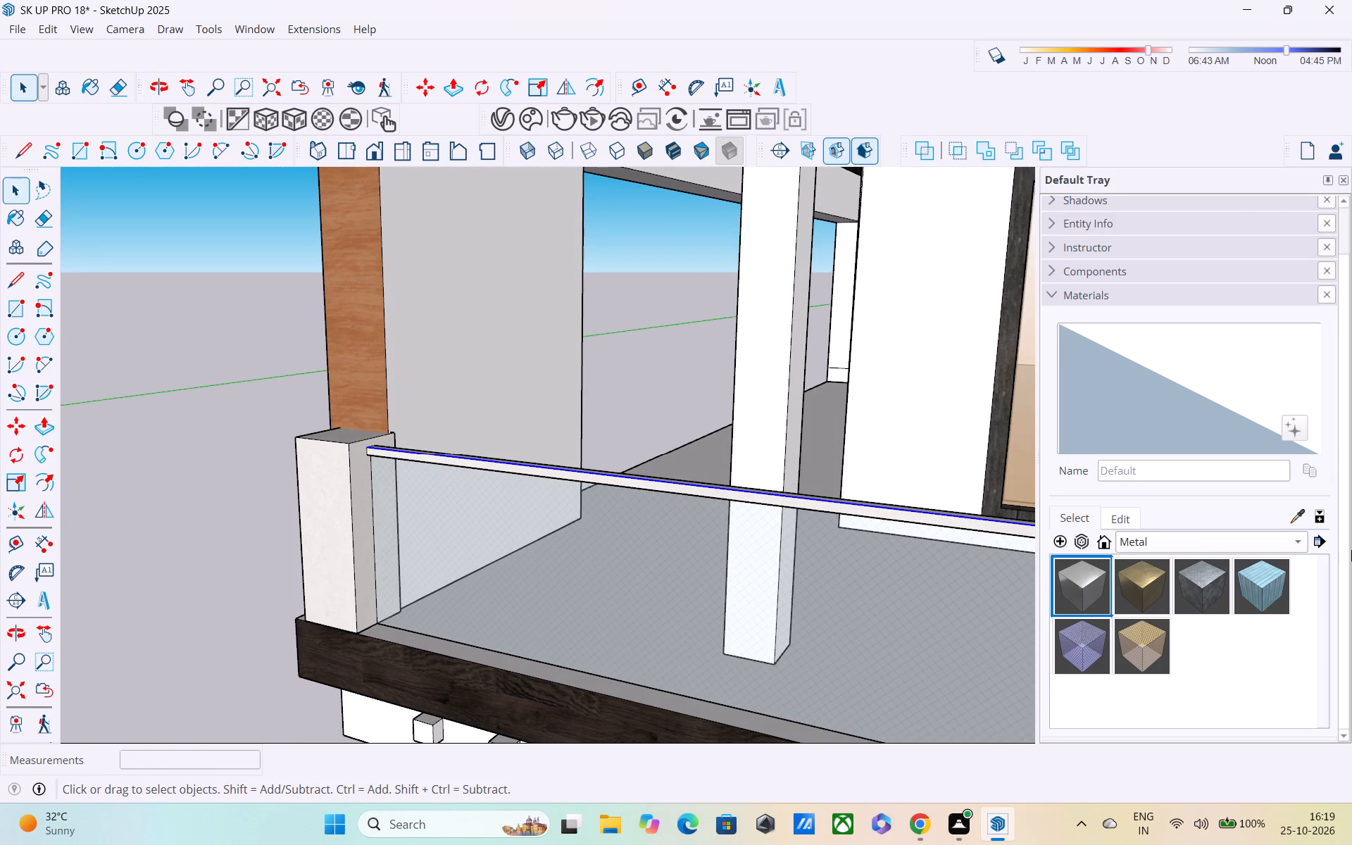
left_click(1156, 580)
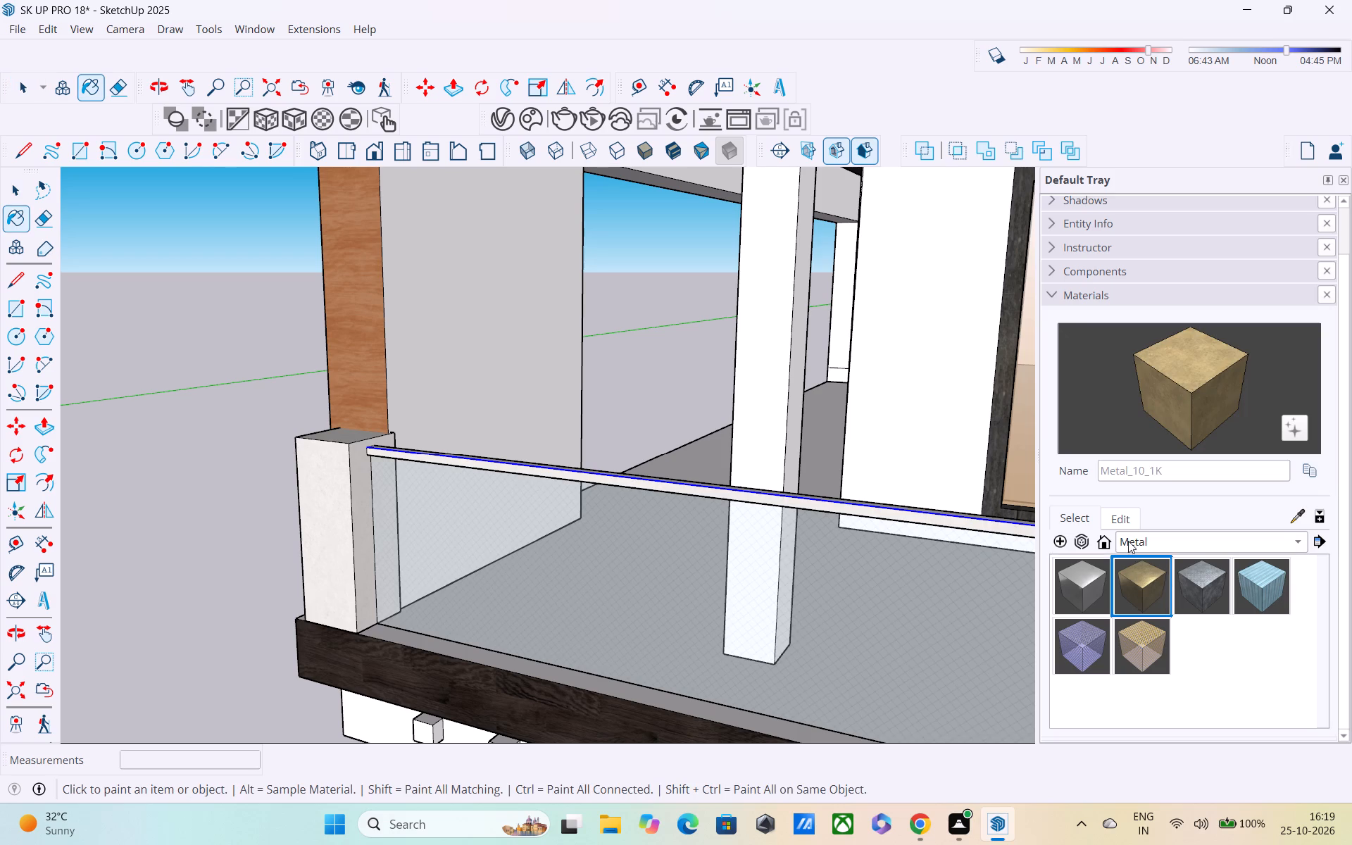
left_click(1190, 582)
left_click(884, 516)
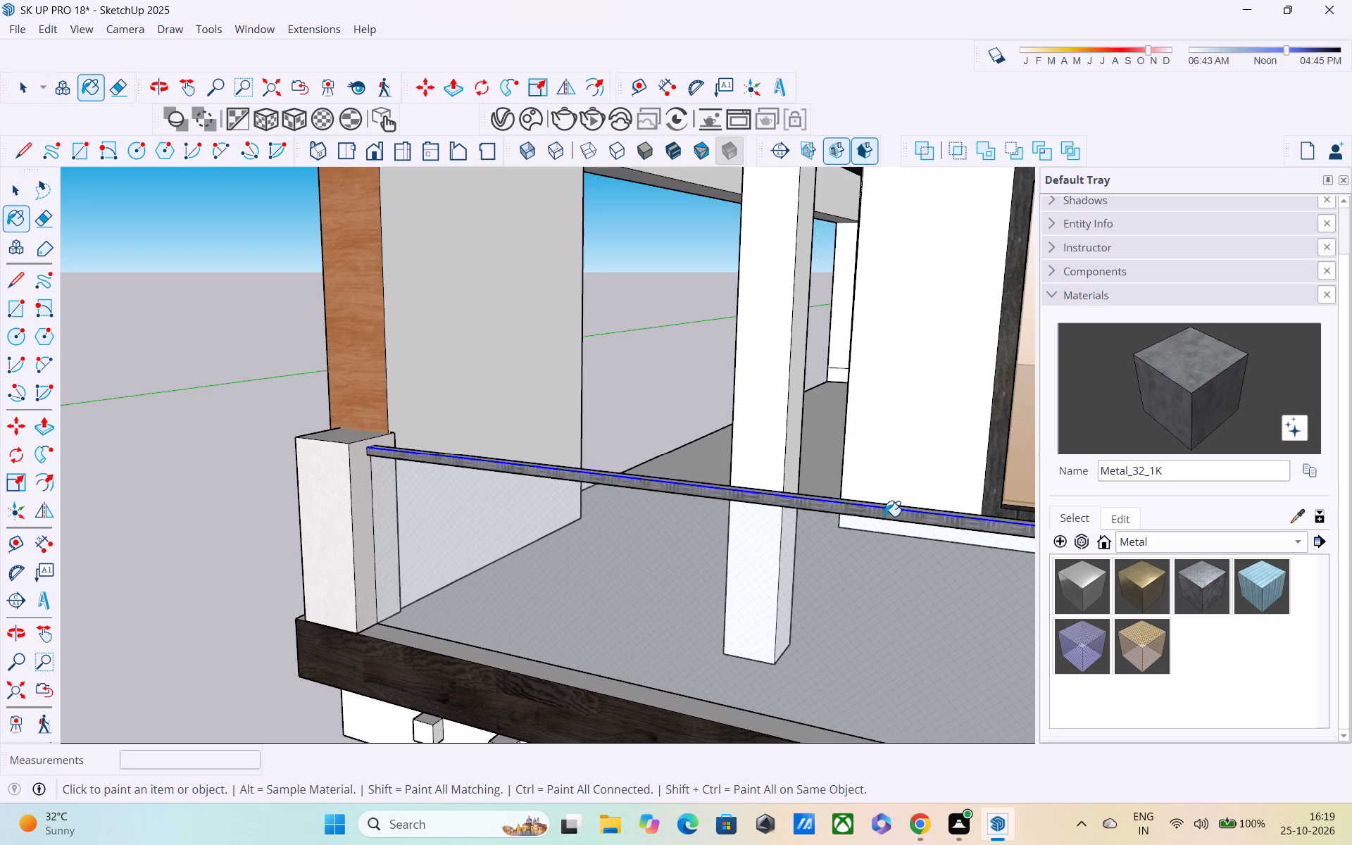
Paint the five horizontal bars of the first-floor balcony railing with the Metal_32_1K material.
middle_click_drag(877, 512, 819, 493)
scroll(817, 491, "down", 5)
middle_click_drag(837, 511, 487, 509)
scroll(487, 509, "down", 4)
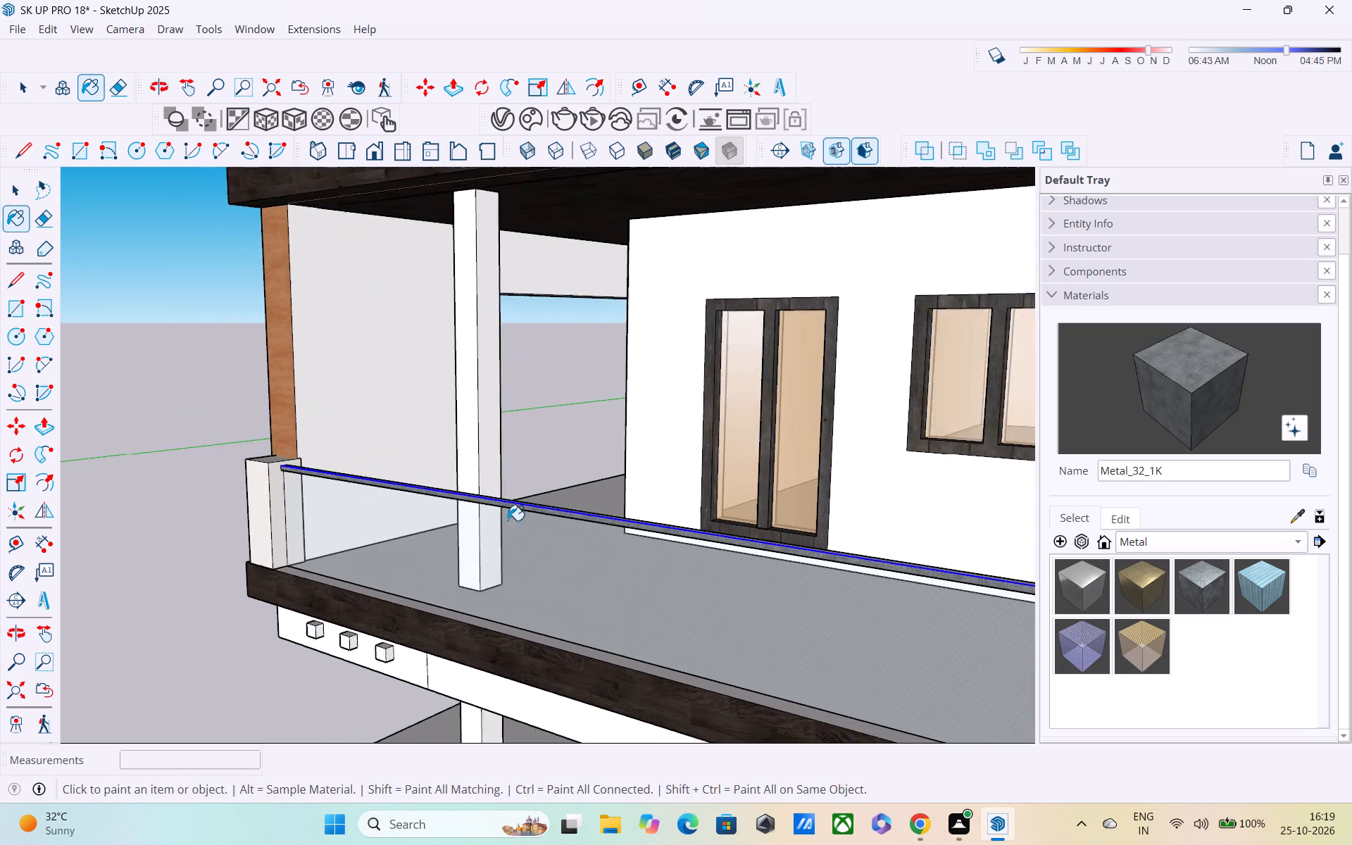
scroll(508, 520, "down", 1)
middle_click_drag(746, 536, 586, 484, "shift")
scroll(577, 482, "up", 1, "shift")
scroll(779, 549, "up", 3)
left_click(793, 520)
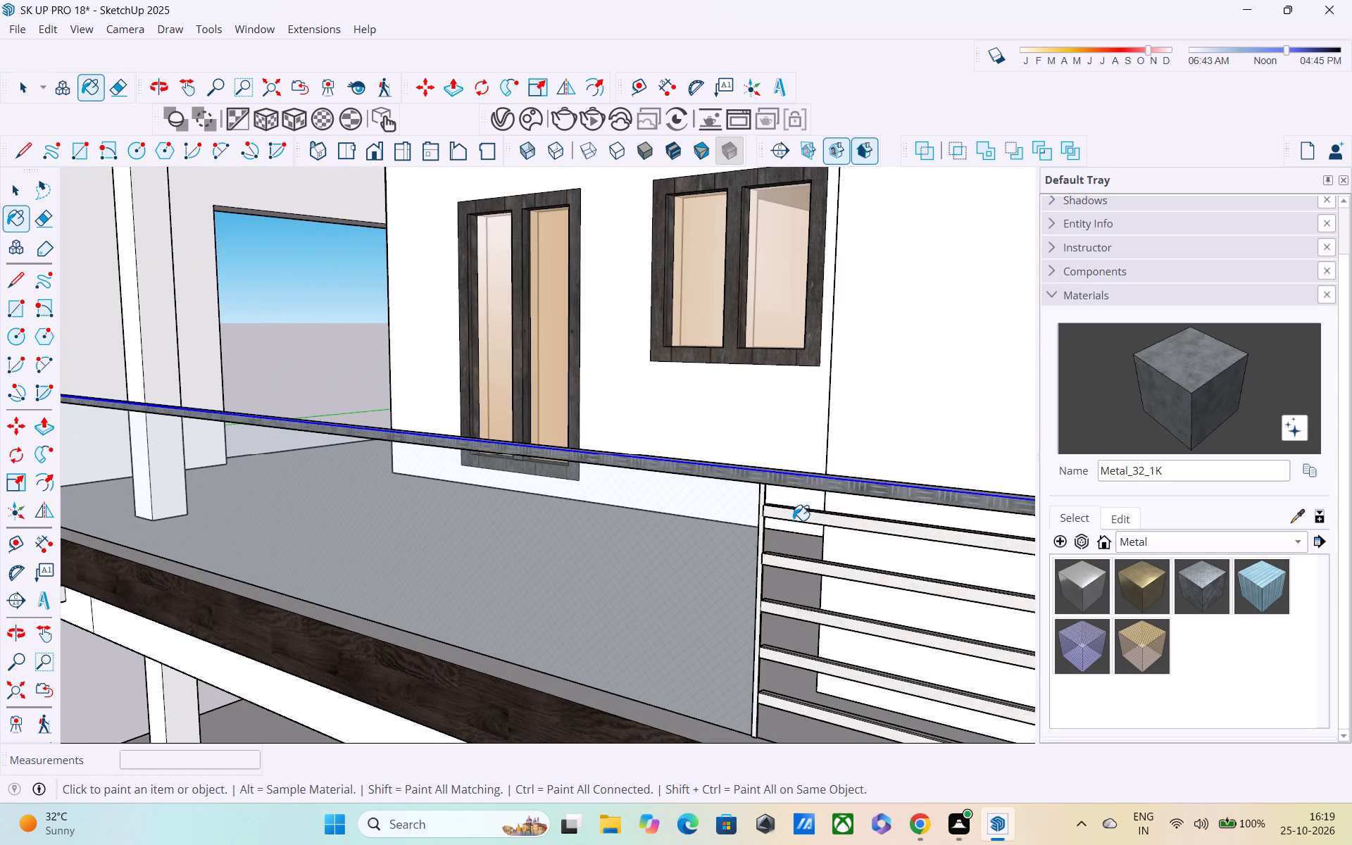
left_click(815, 519)
left_click(833, 572)
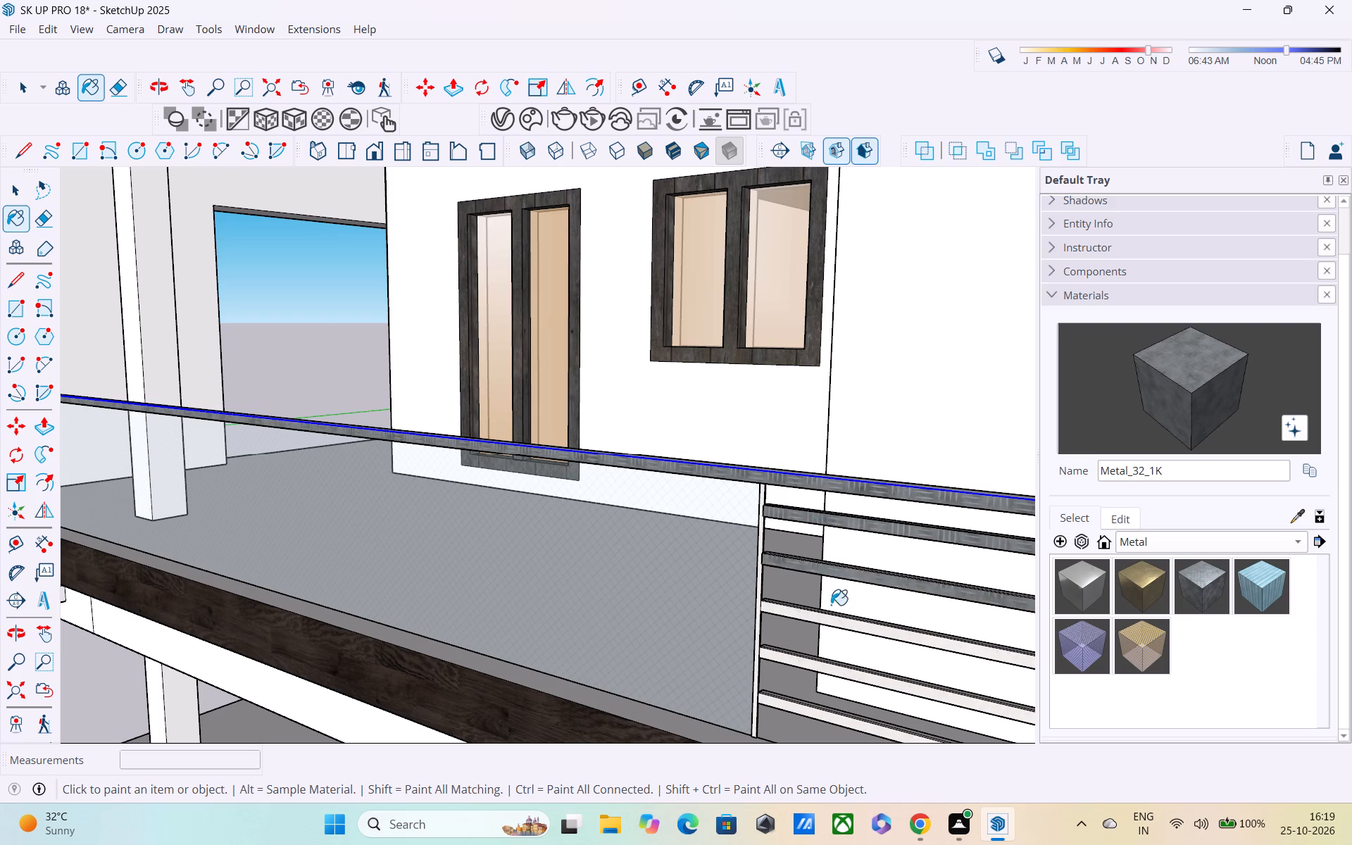
left_click(831, 625)
left_click(830, 669)
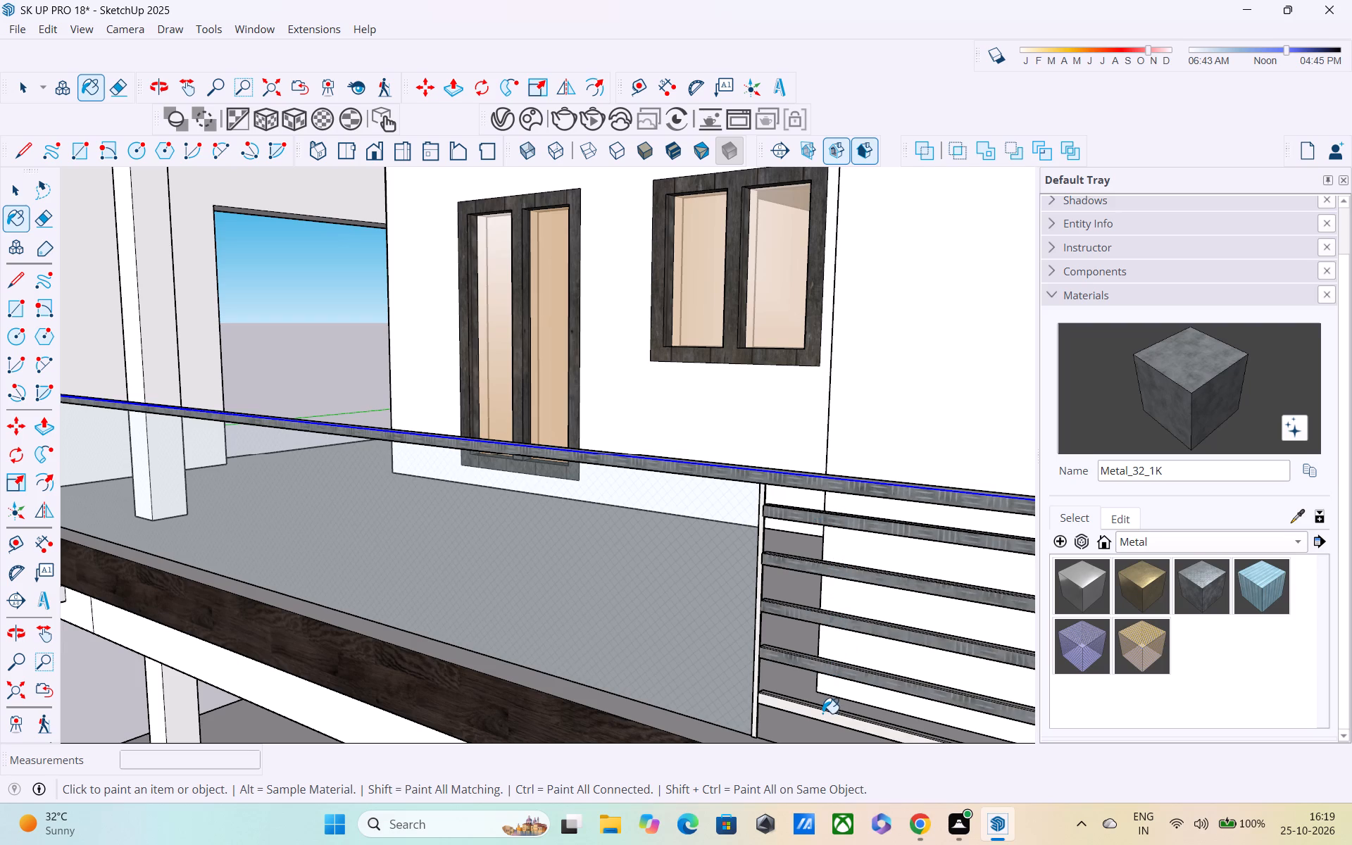
left_click(822, 713)
Paint the vertical post between the balcony's glass panel and horizontal bars with Metal_32_1K, and clear the selection.
middle_click_drag(822, 715, 799, 575)
scroll(796, 568, "down", 10)
scroll(792, 565, "up", 3)
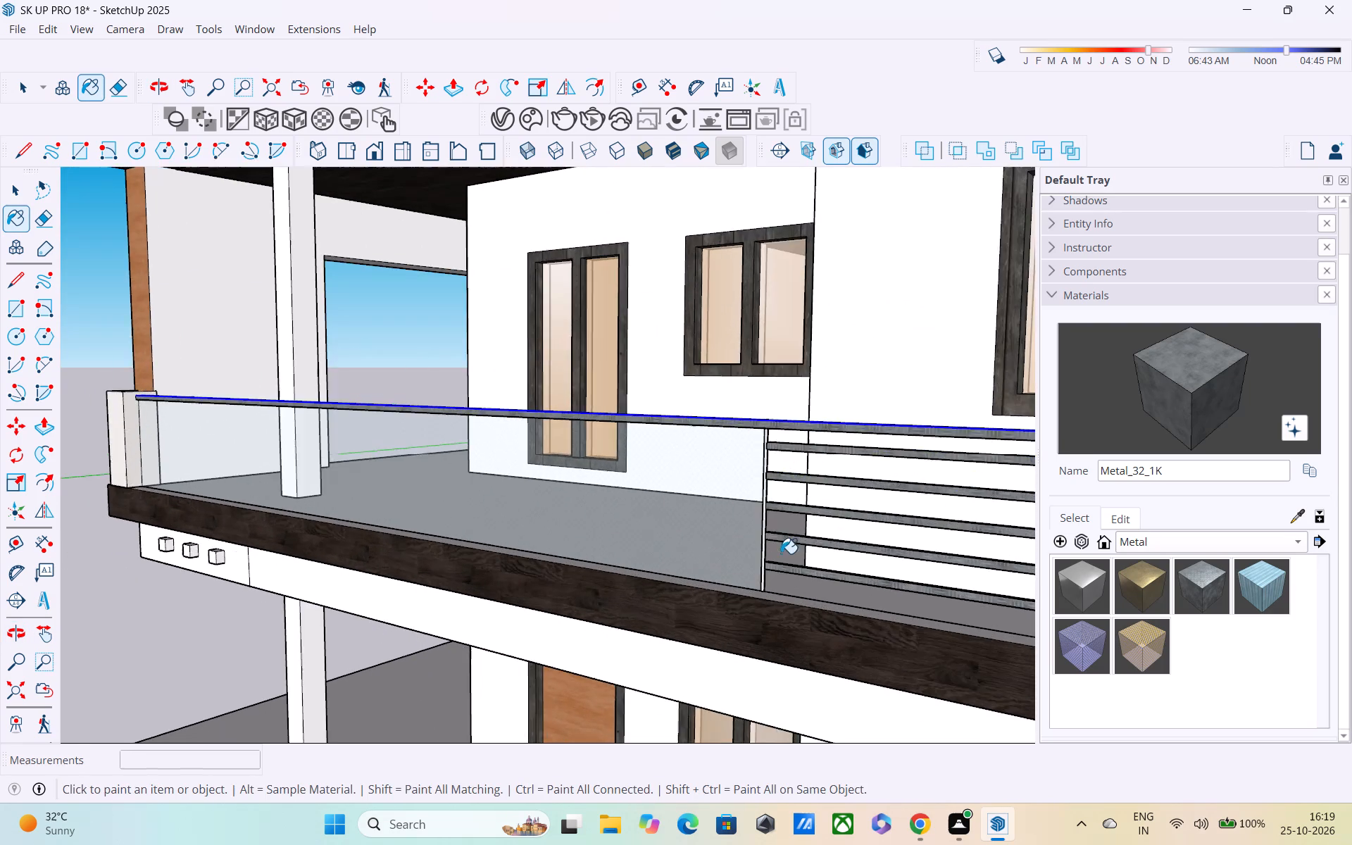
scroll(781, 553, "up", 6)
left_click(760, 517)
scroll(760, 520, "down", 5)
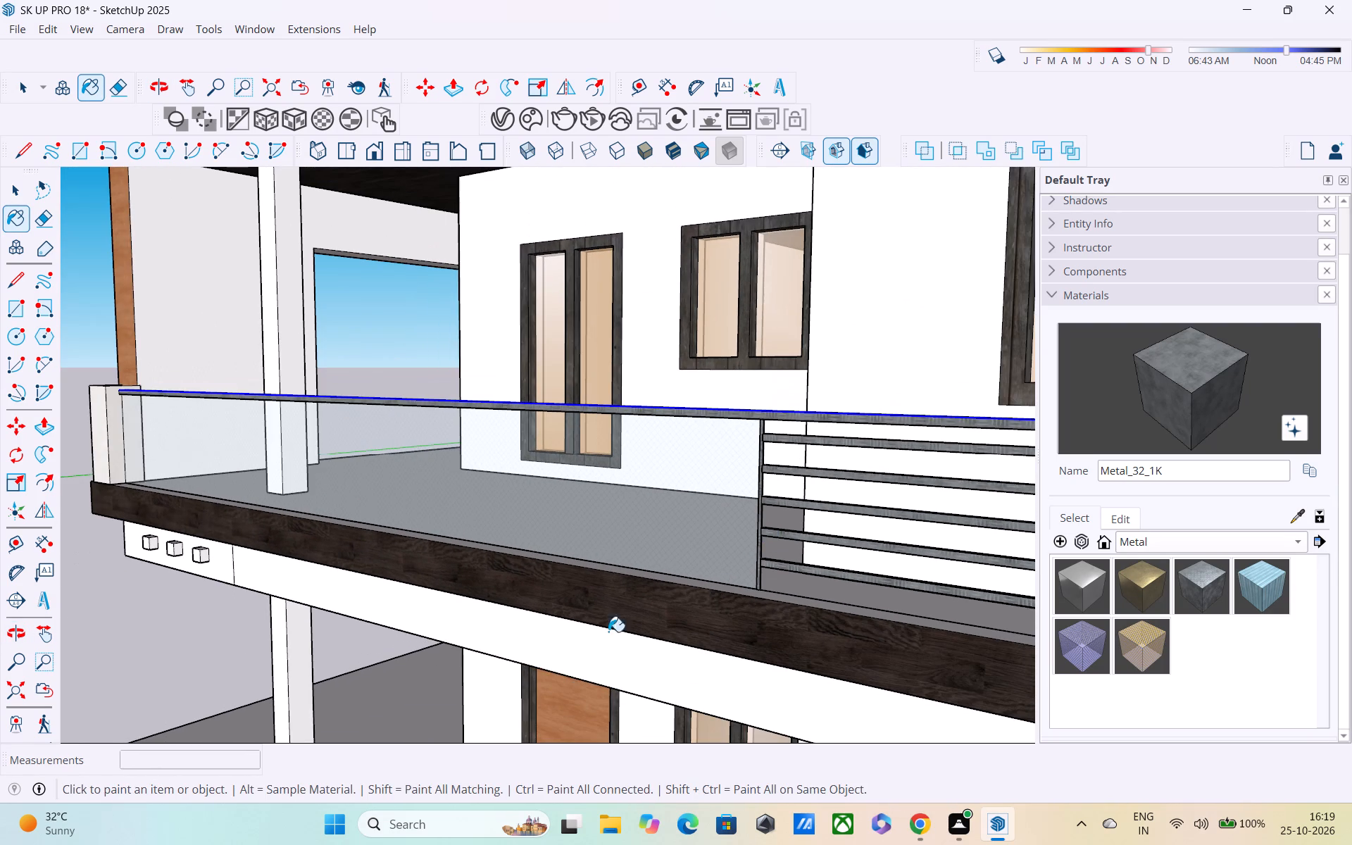
key("space")
left_click(119, 601)
Examine the dark metal balcony railing against the whole front elevation and the side corner of the house.
middle_click_drag(148, 619, 397, 628)
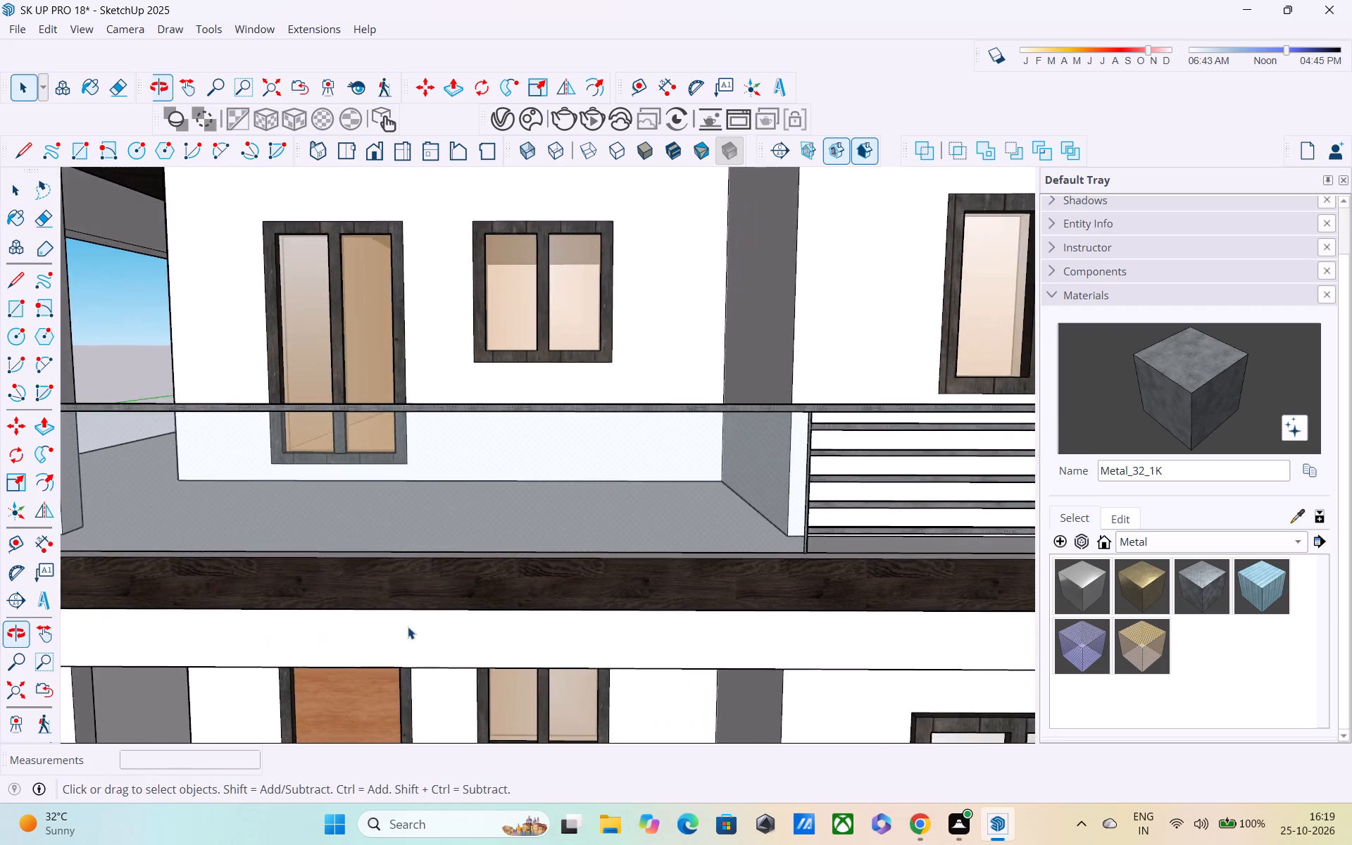
scroll(408, 627, "down", 4)
scroll(627, 606, "down", 1, "shift")
scroll(742, 592, "up", 1)
middle_click_drag(742, 593, 978, 548, "shift")
scroll(720, 579, "down", 5)
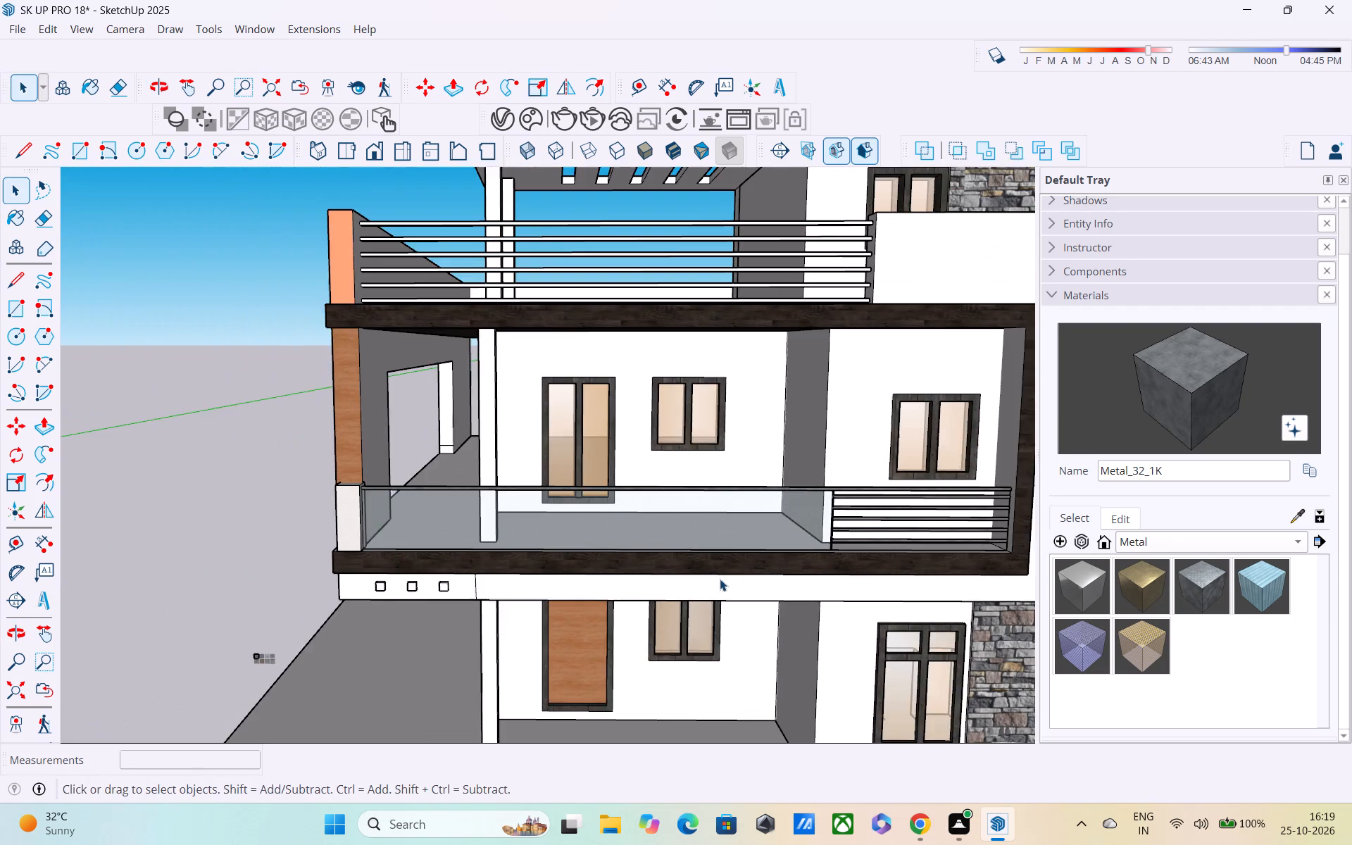
middle_click_drag(568, 589, 487, 576, "shift")
scroll(484, 577, "down", 4)
middle_click_drag(487, 587, 423, 580)
scroll(436, 581, "down", 1)
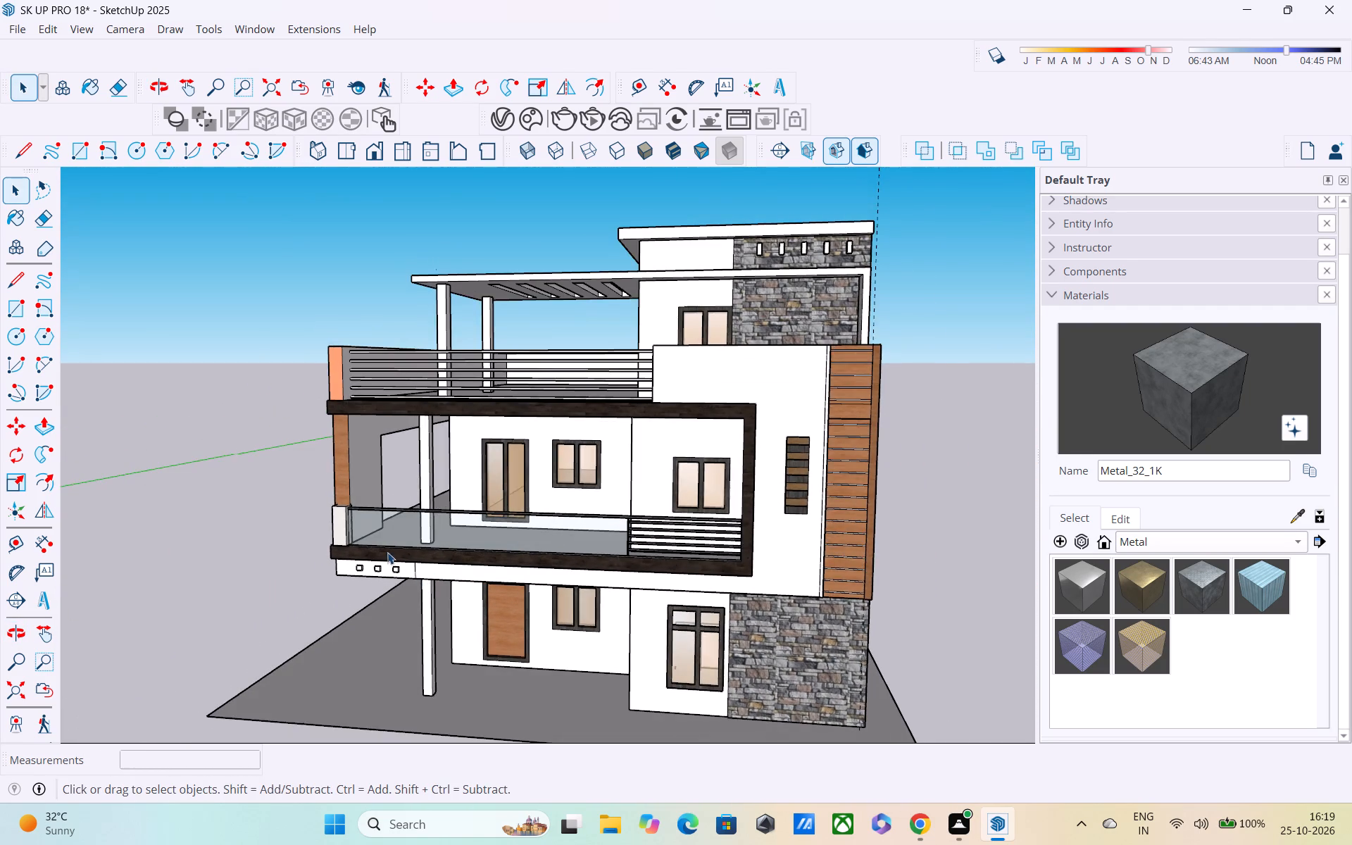
scroll(387, 552, "up", 1)
scroll(332, 442, "up", 1)
middle_click_drag(332, 442, 342, 379)
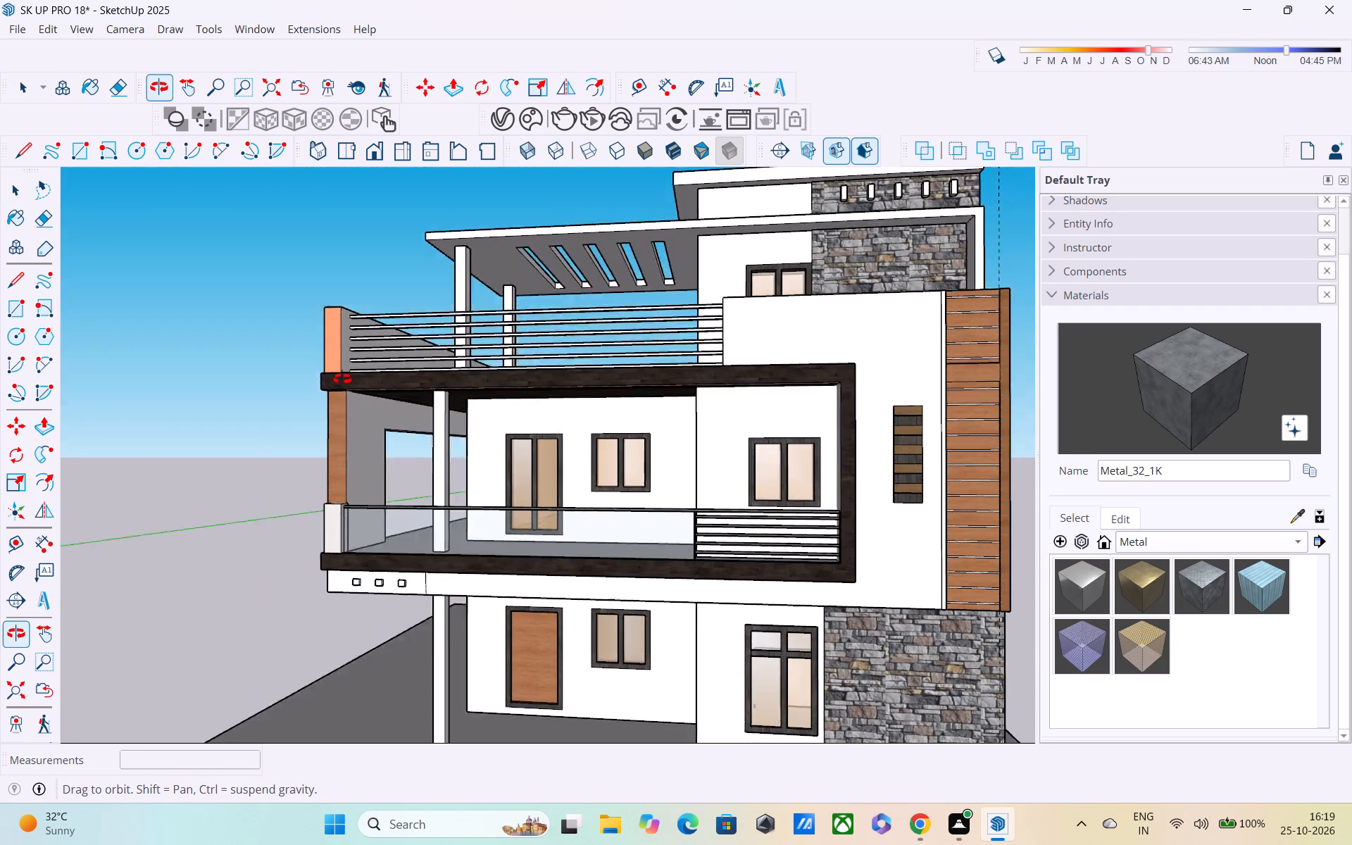
middle_click_drag(342, 379, 773, 424)
scroll(706, 465, "up", 1)
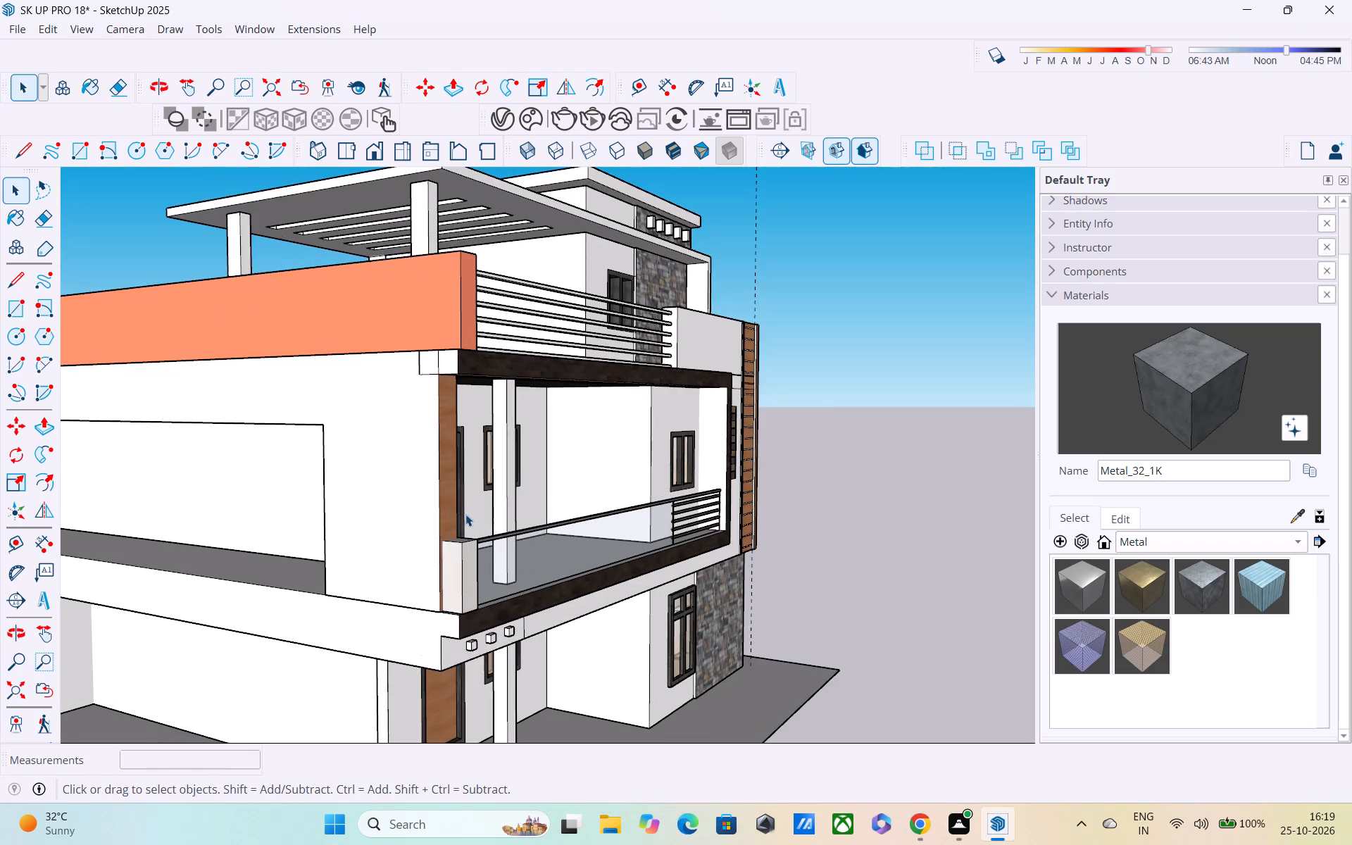
middle_click_drag(463, 515, 392, 503)
scroll(377, 490, "down", 2)
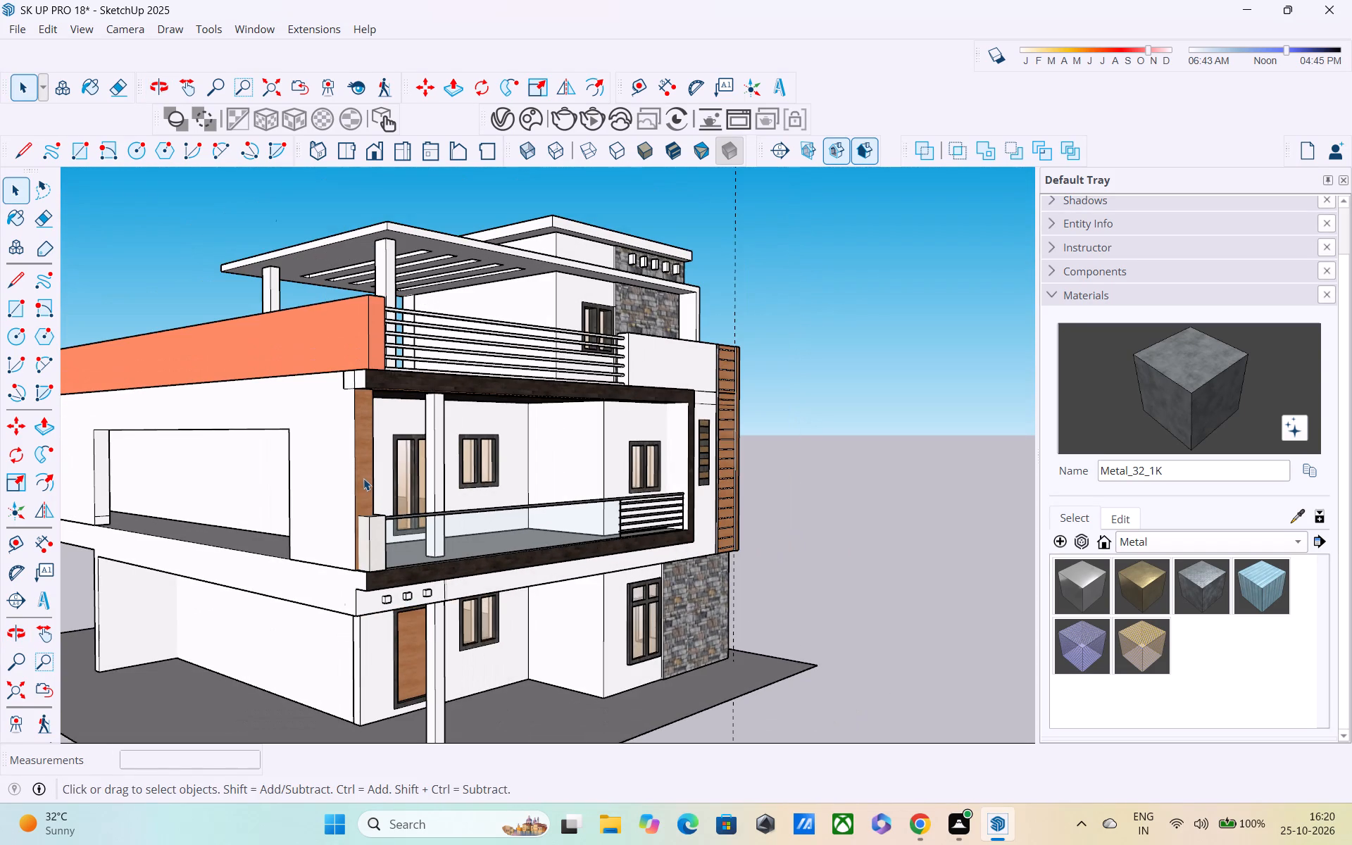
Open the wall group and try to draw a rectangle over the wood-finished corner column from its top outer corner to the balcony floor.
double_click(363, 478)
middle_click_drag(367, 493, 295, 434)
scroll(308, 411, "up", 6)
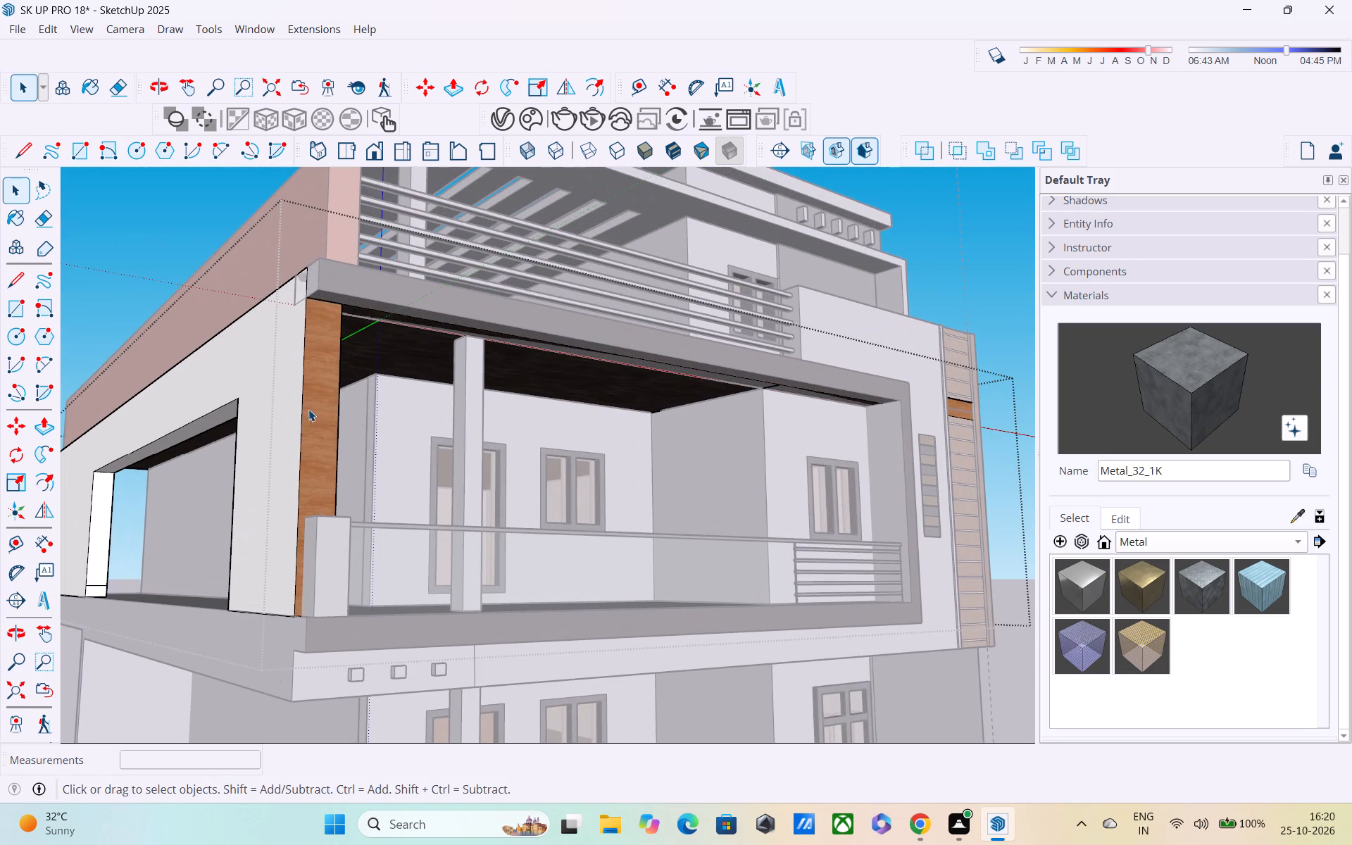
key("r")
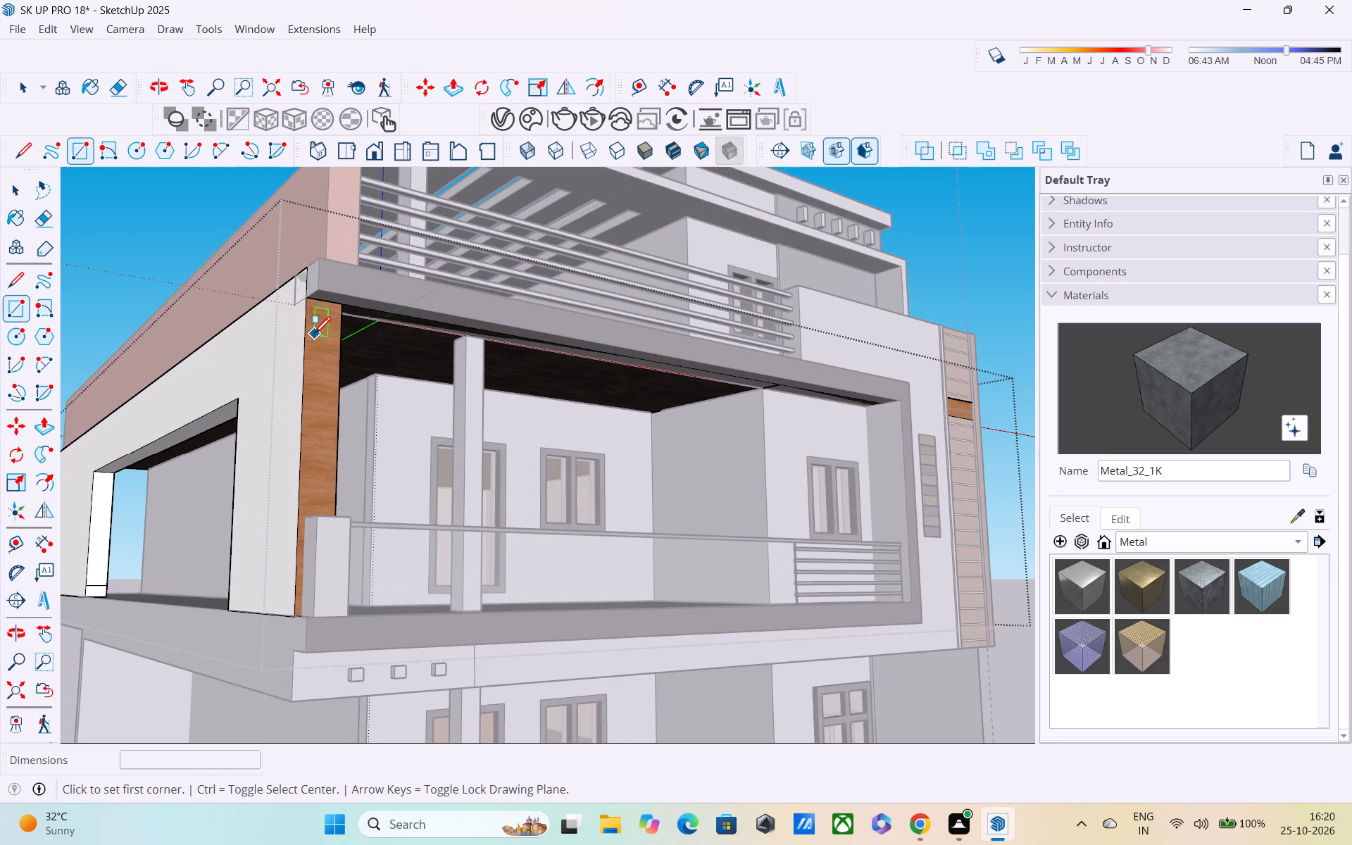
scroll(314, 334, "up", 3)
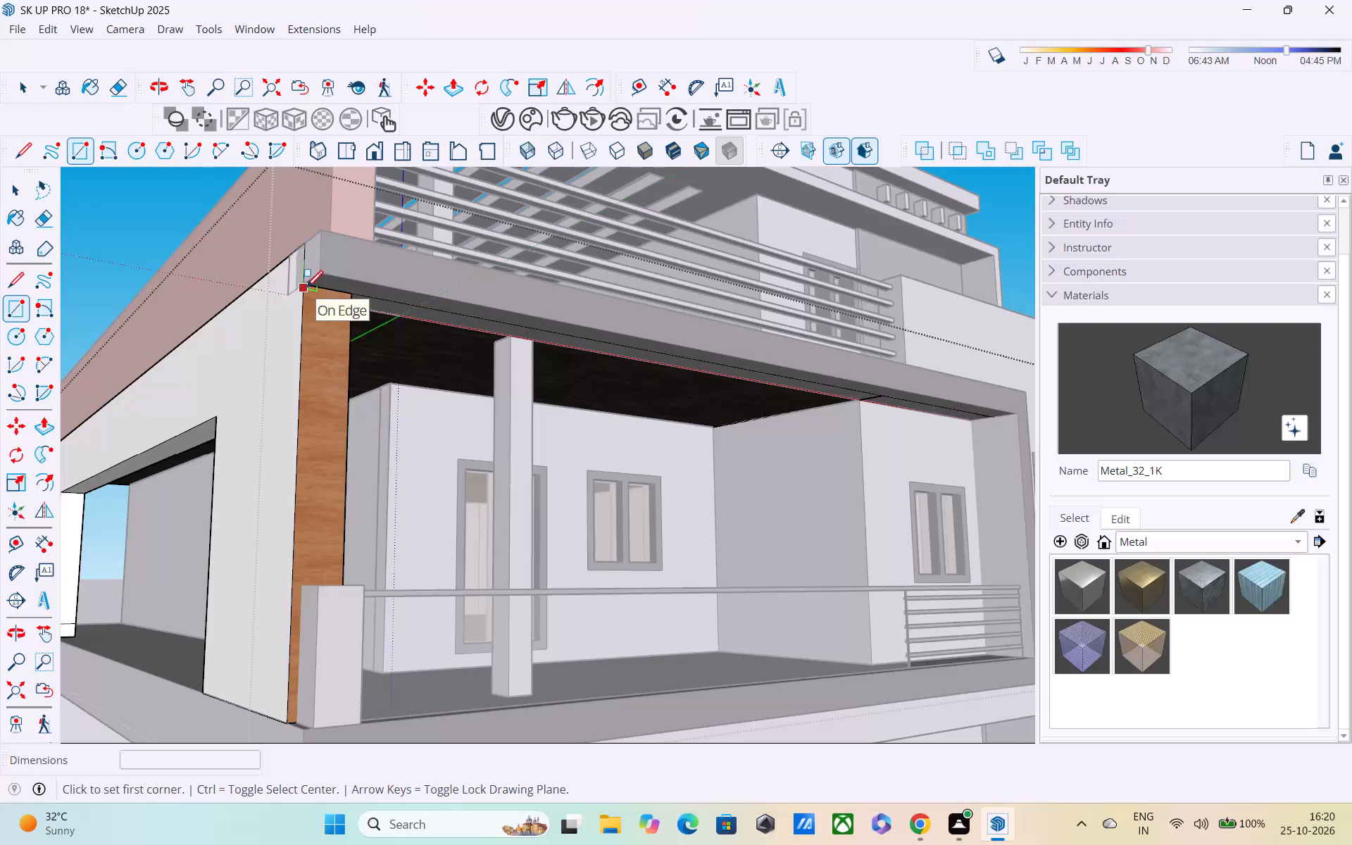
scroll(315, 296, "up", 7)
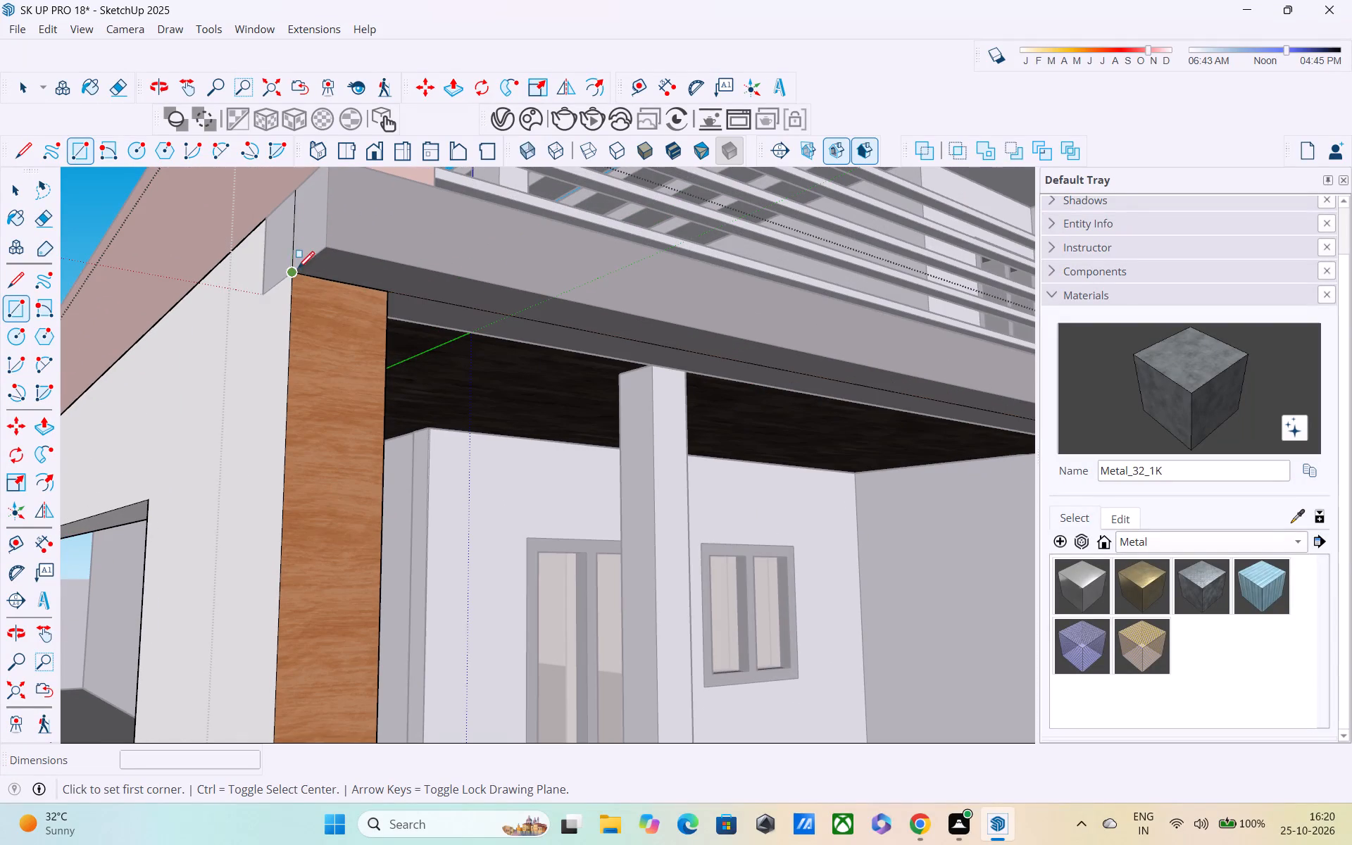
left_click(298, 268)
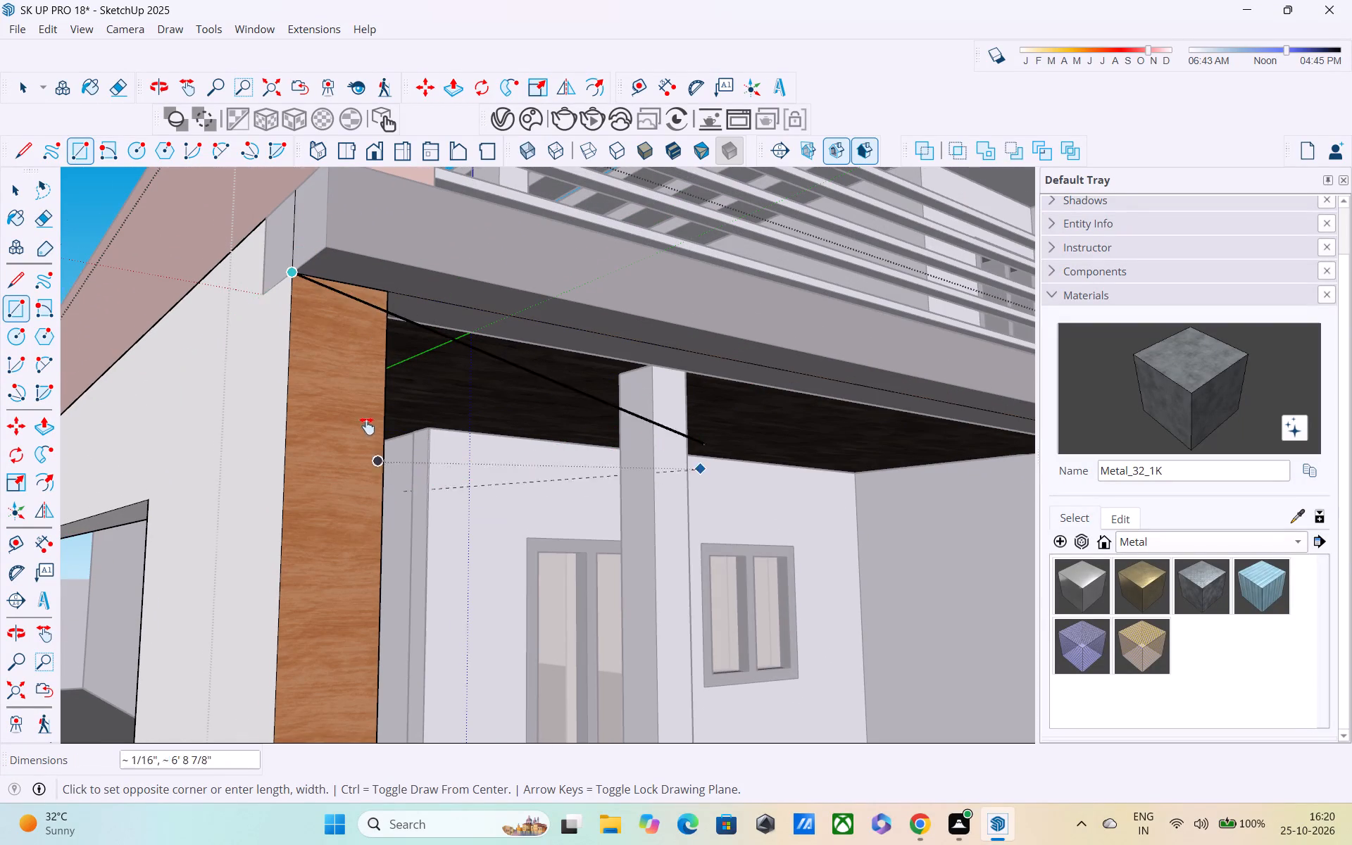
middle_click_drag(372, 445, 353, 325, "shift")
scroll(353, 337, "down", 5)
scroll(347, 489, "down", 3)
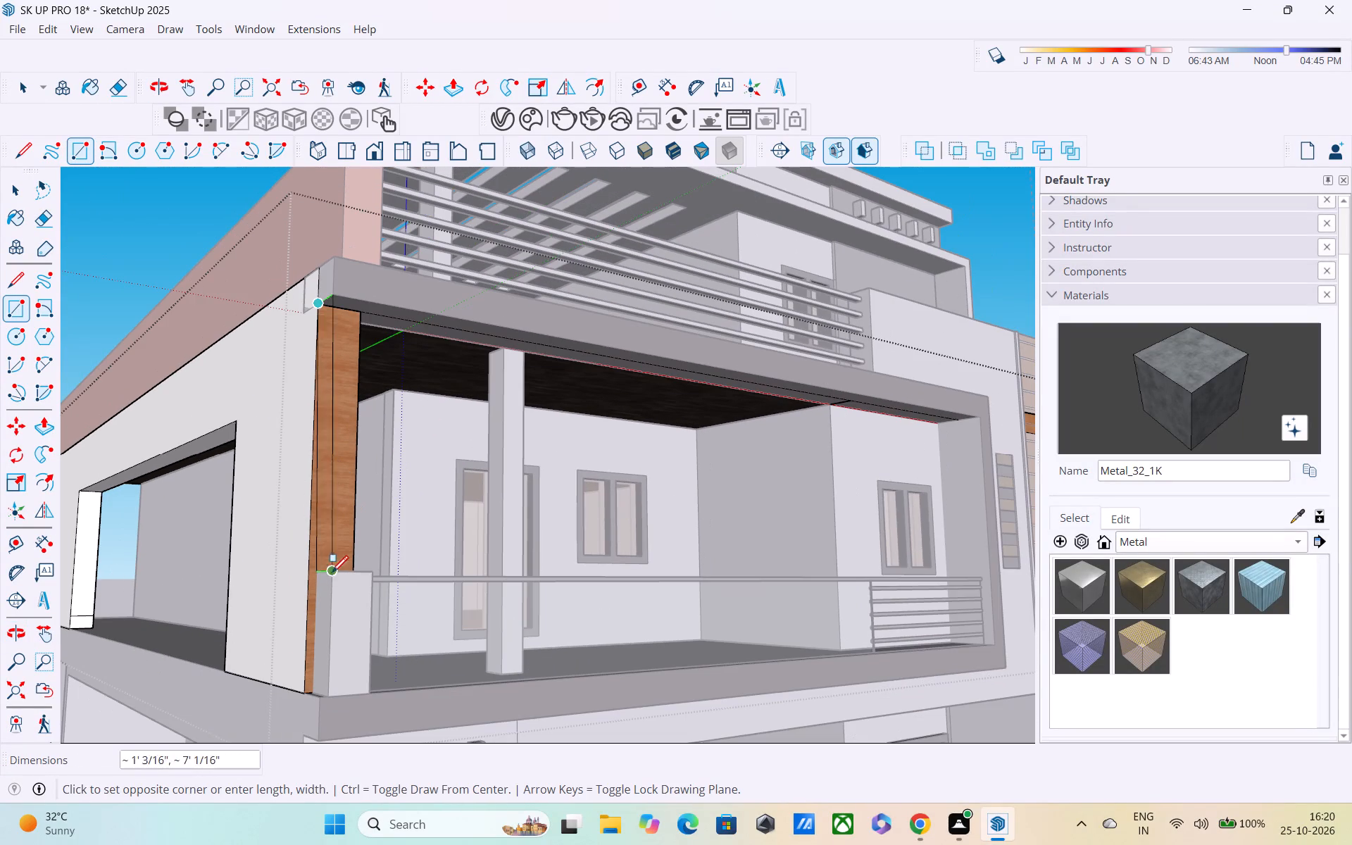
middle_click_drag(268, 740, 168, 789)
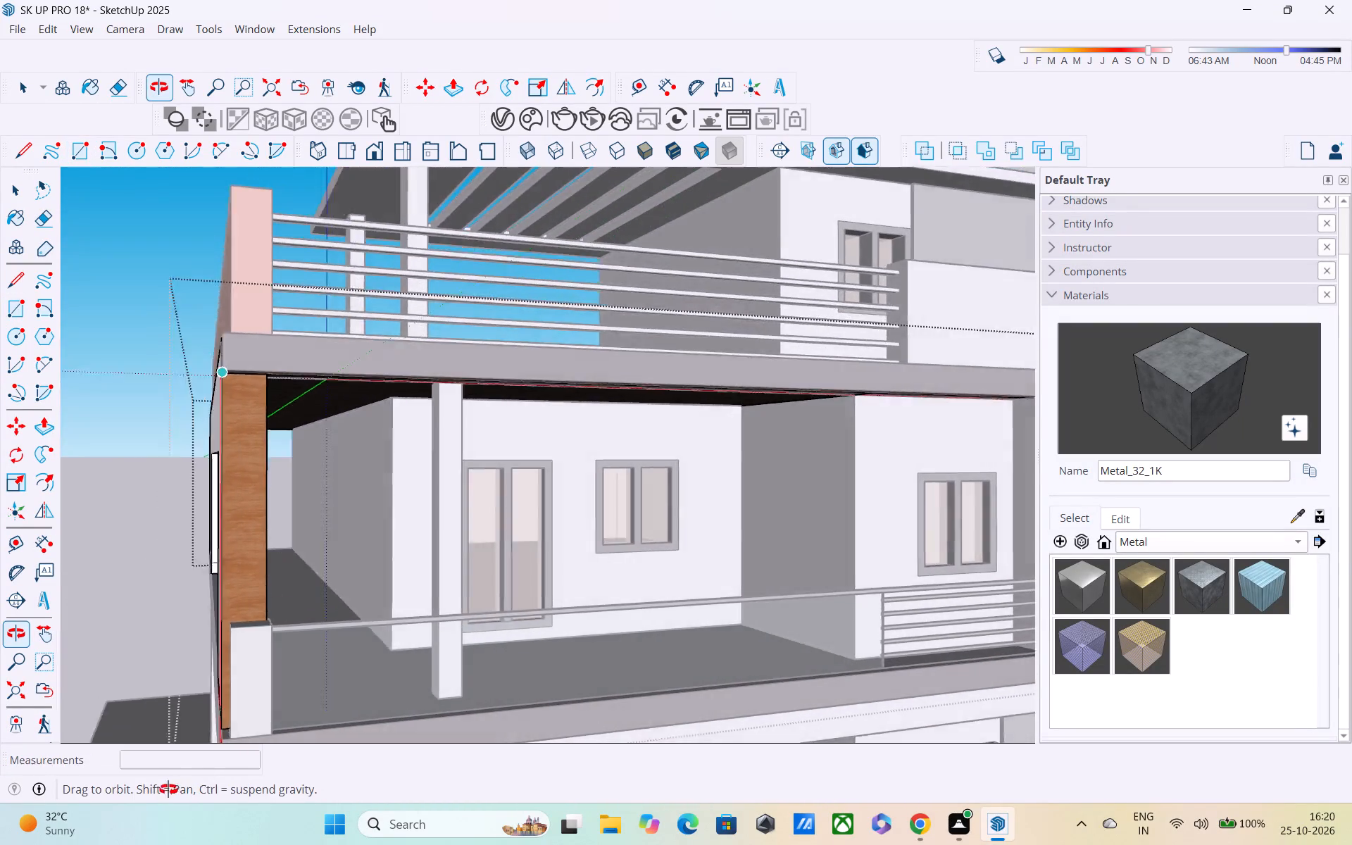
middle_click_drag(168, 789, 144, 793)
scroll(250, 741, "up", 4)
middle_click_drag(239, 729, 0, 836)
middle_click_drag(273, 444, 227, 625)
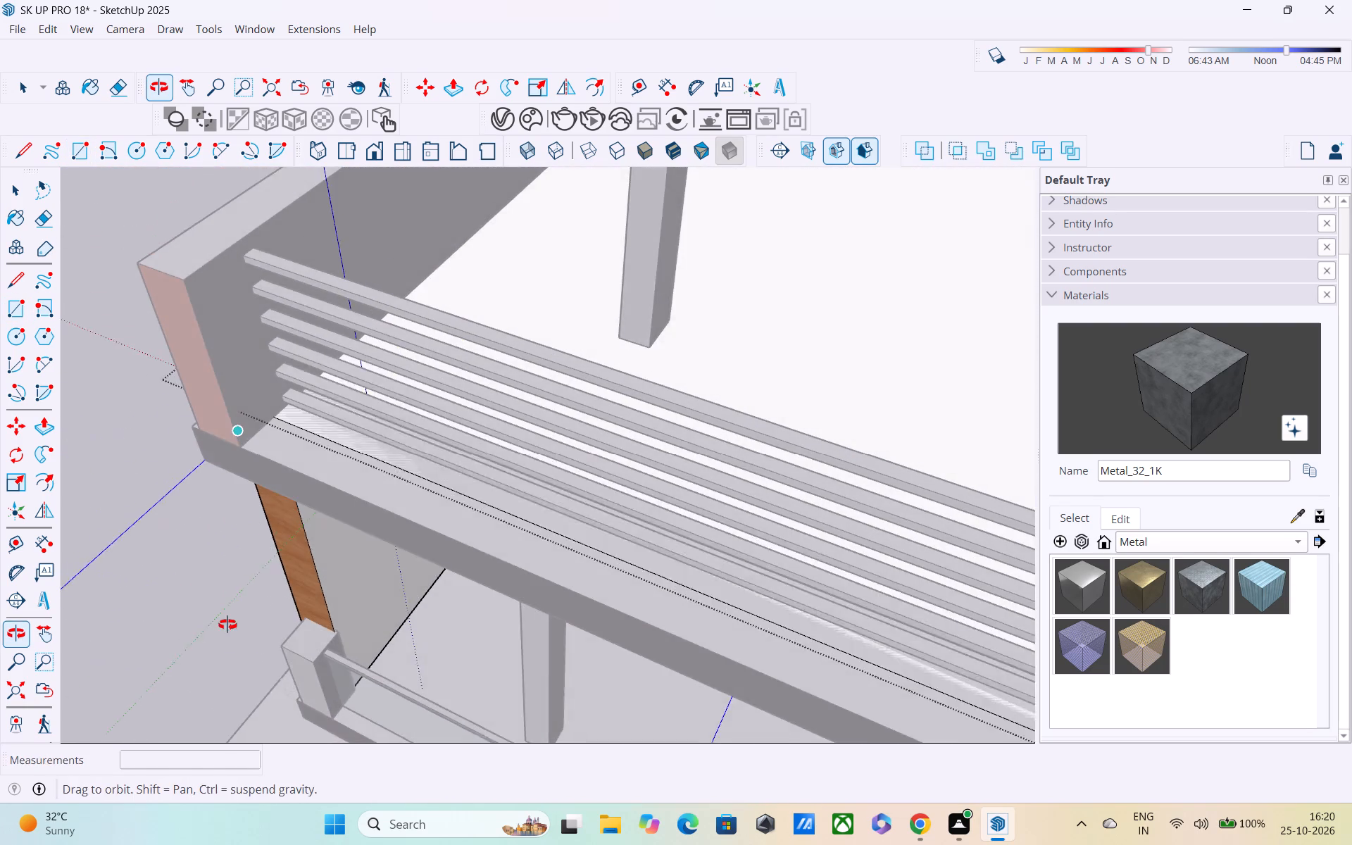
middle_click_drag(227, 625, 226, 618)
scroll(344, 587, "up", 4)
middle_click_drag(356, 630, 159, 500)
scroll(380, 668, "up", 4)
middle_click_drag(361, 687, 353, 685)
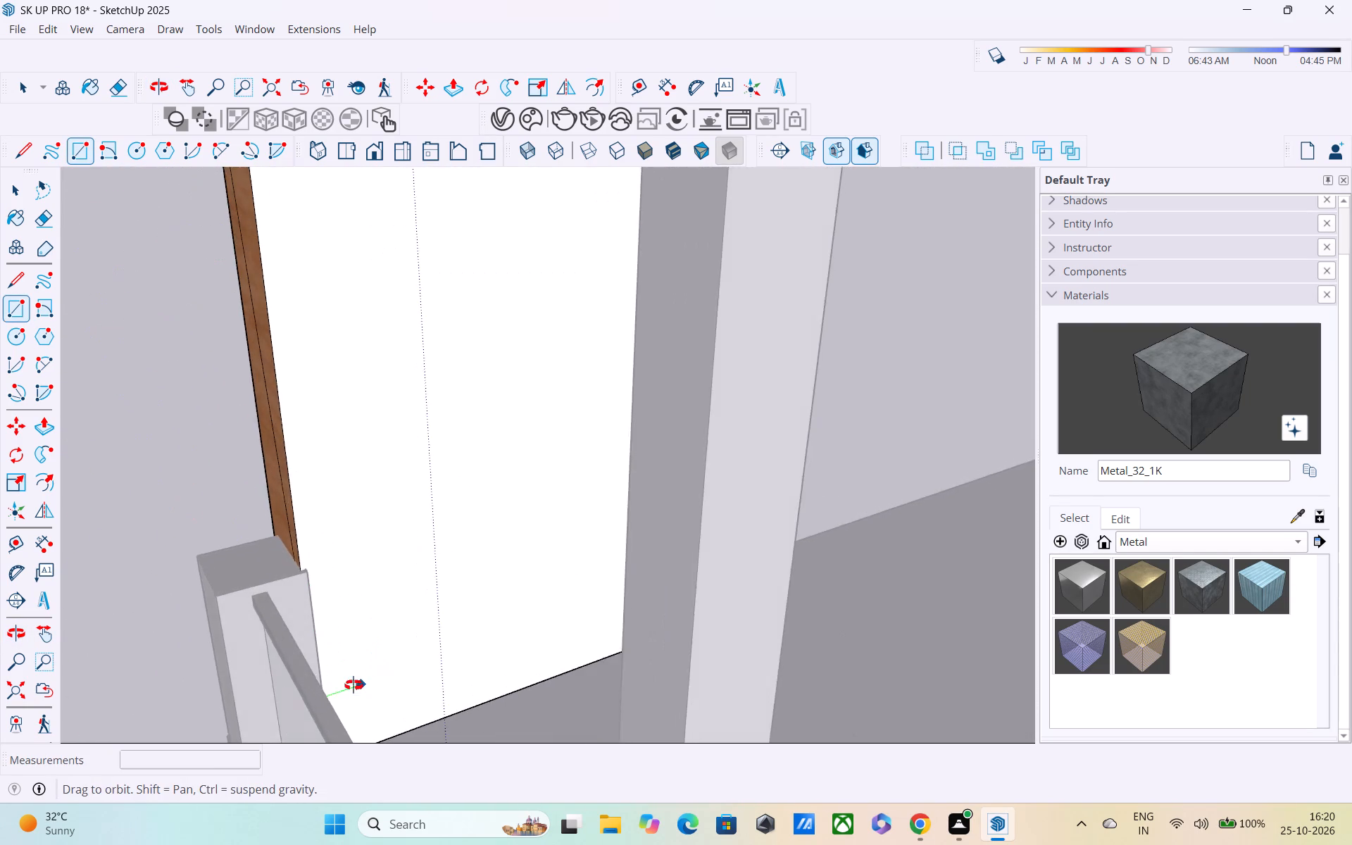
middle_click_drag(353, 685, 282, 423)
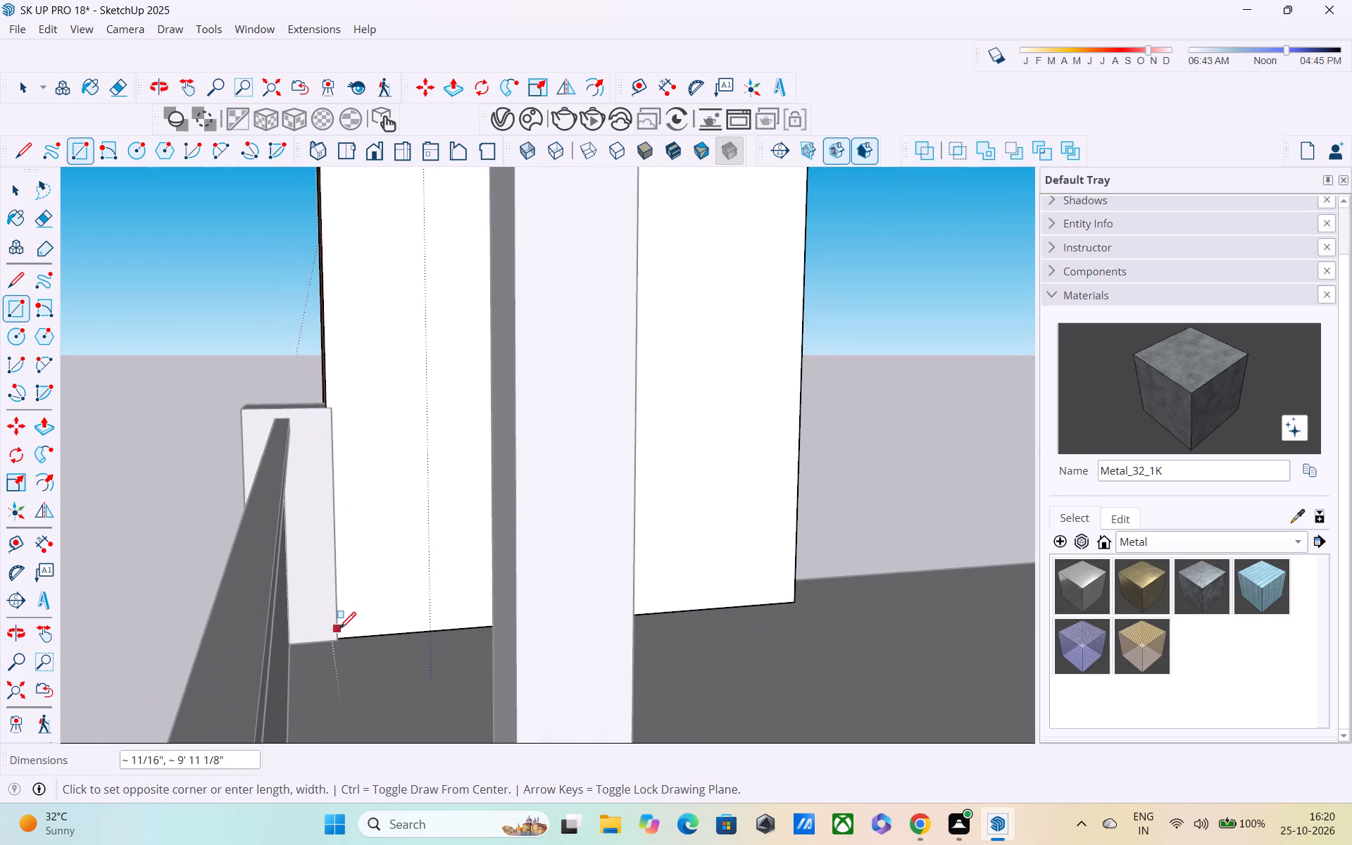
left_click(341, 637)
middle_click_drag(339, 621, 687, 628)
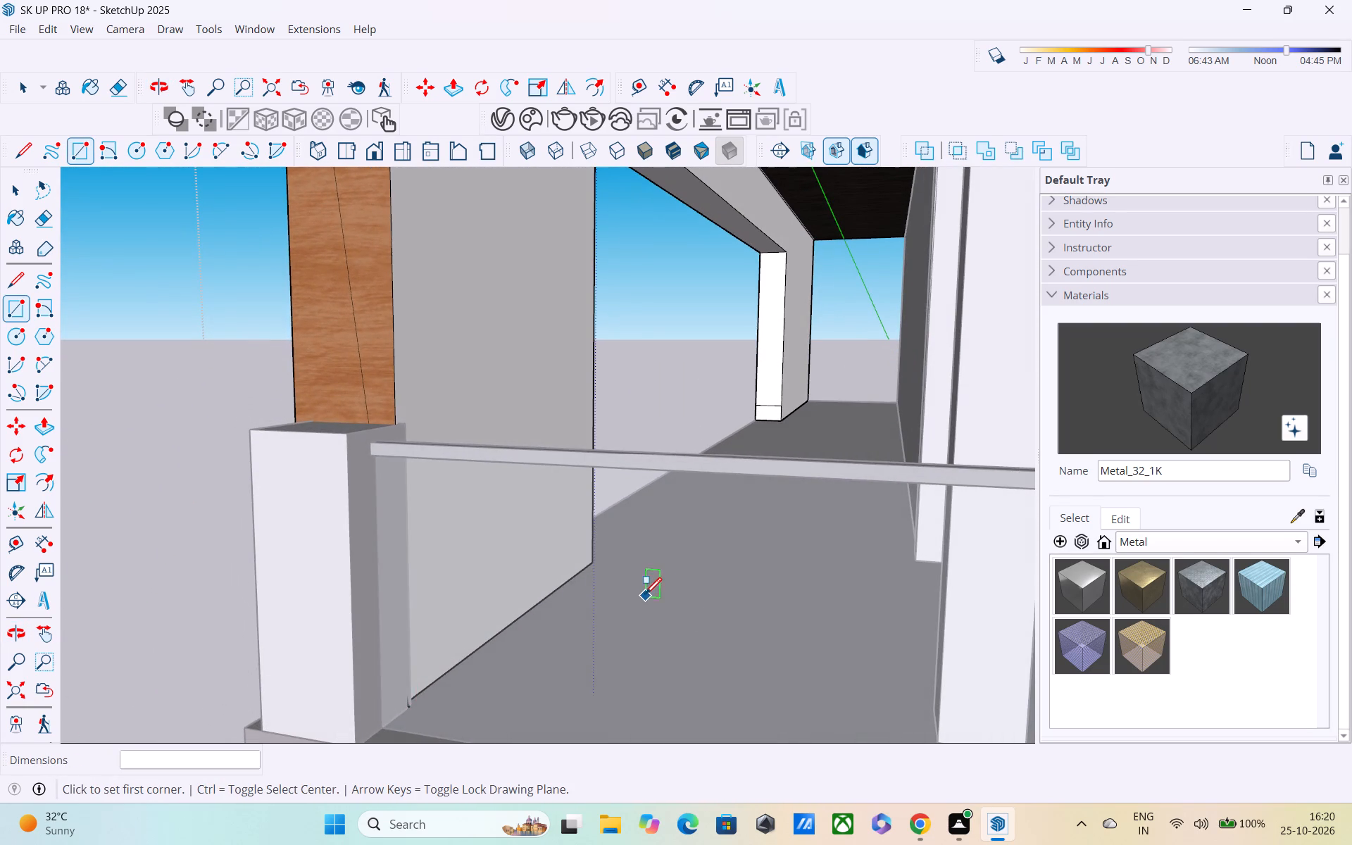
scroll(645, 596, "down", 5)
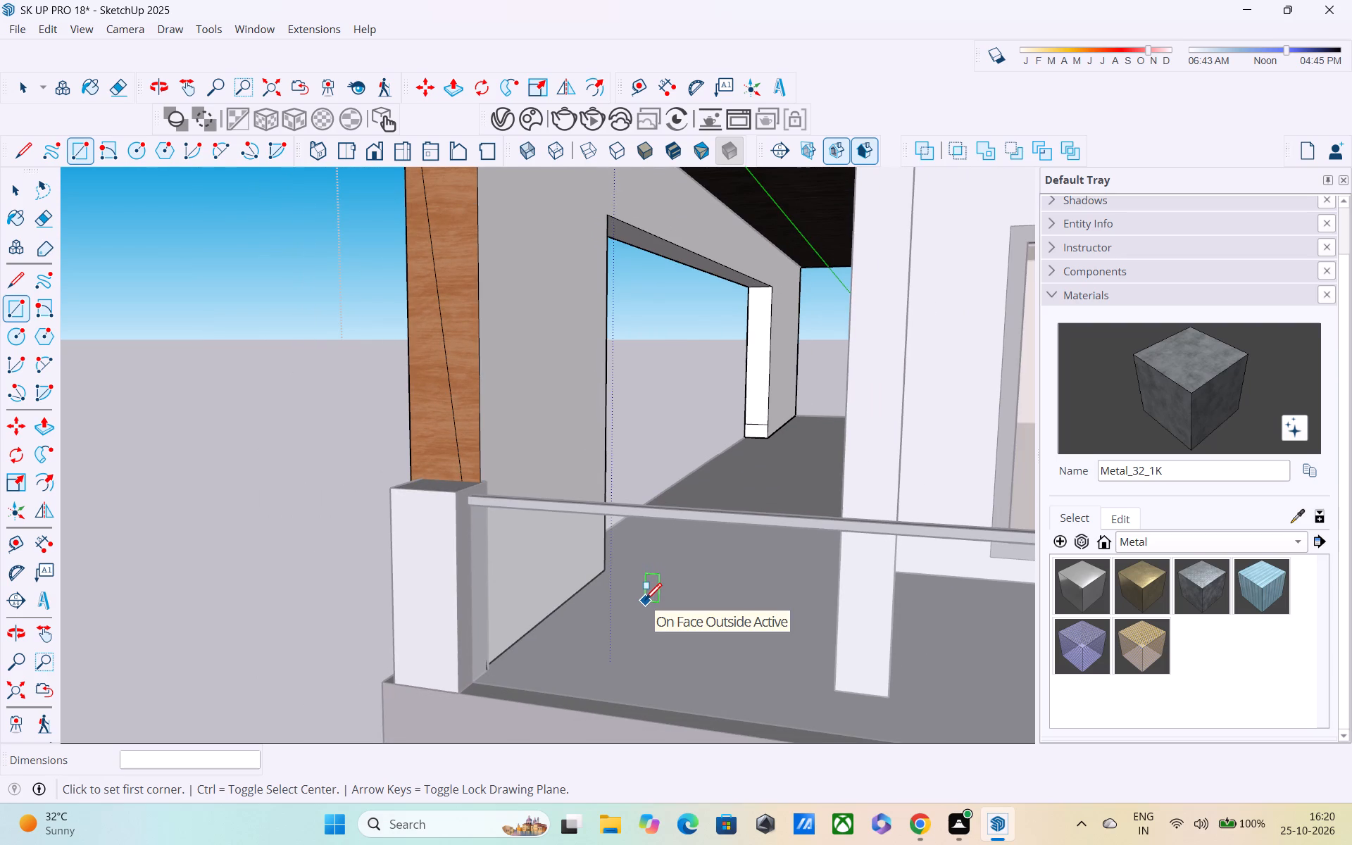
Save the model, purging its unused items.
key("ctrl+s")
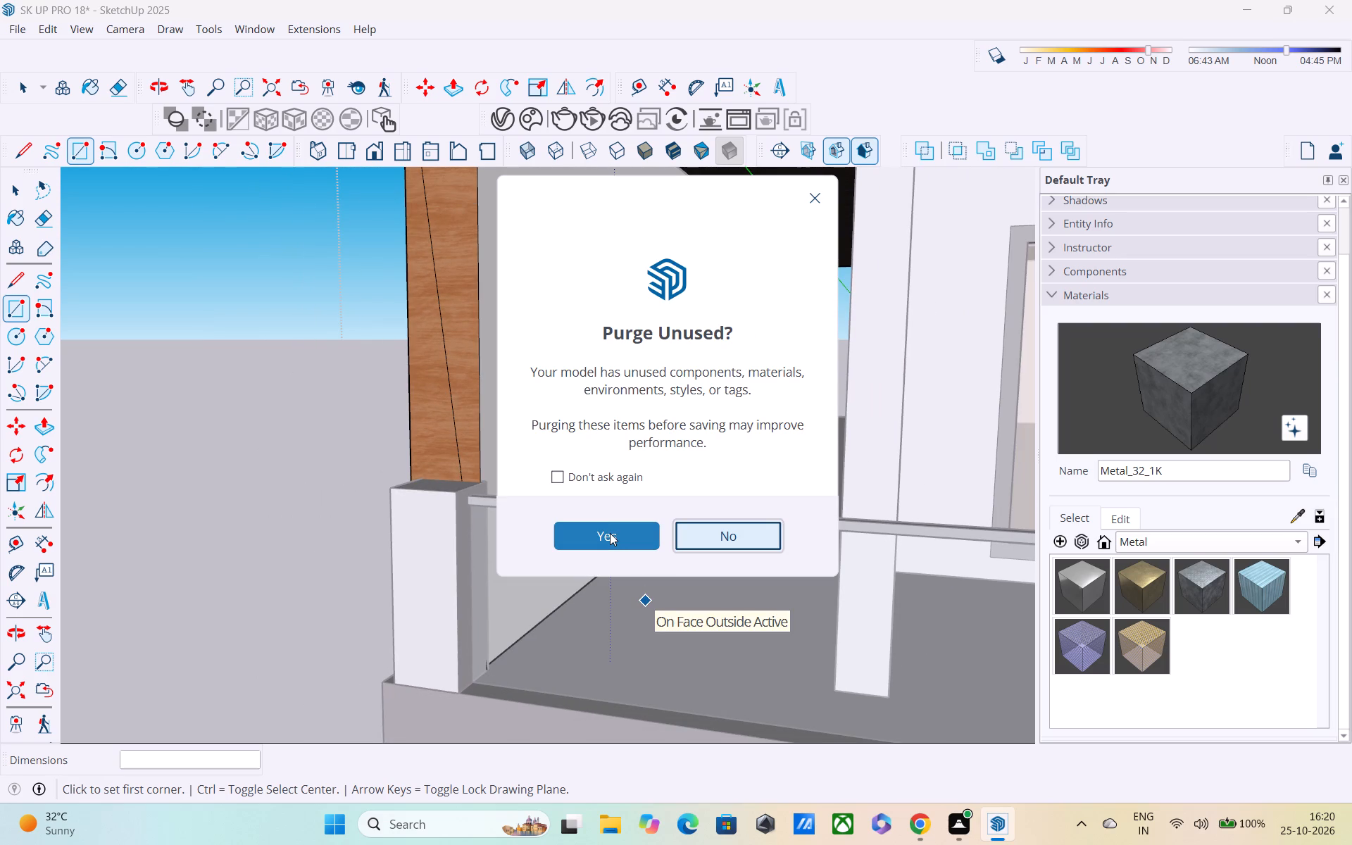
left_click(610, 533)
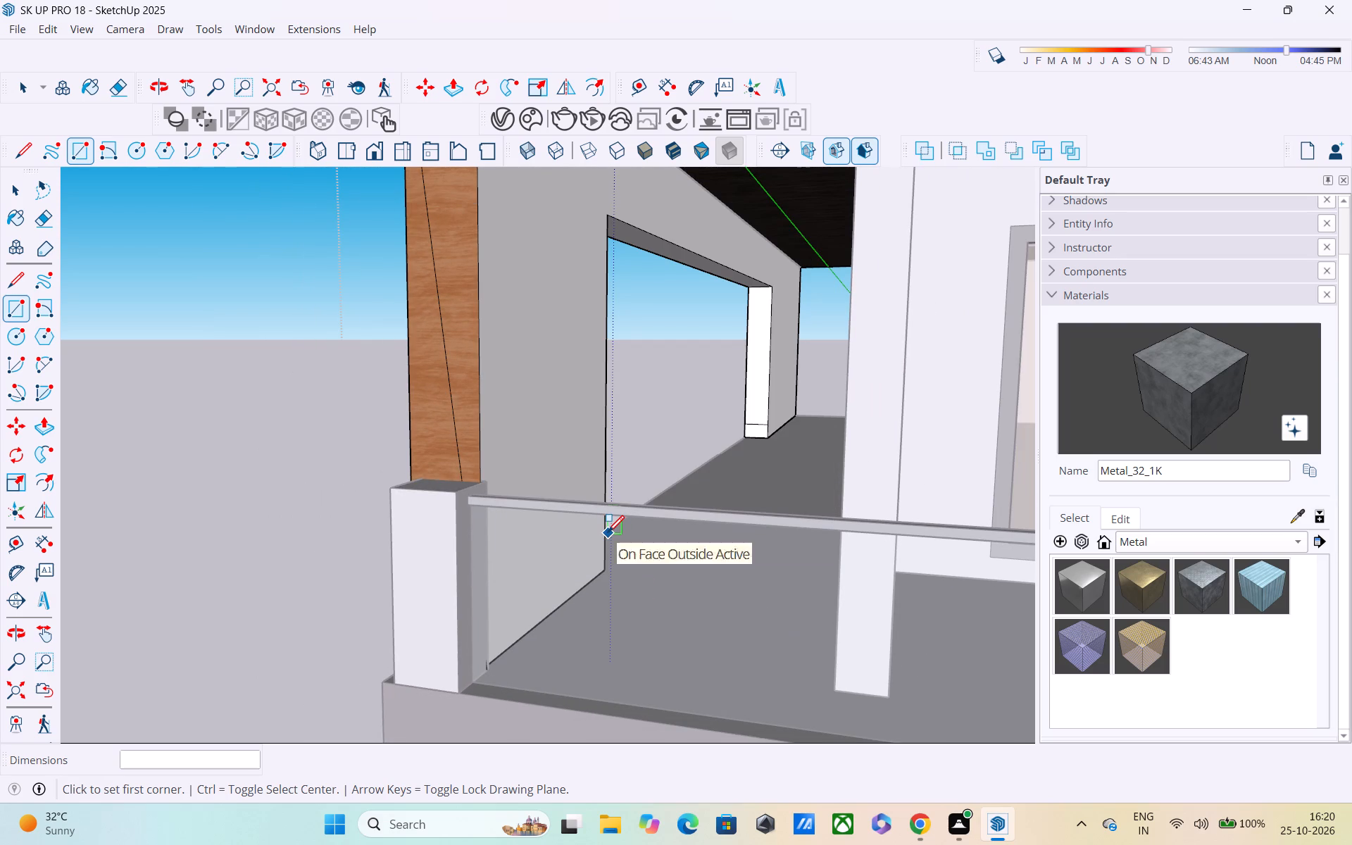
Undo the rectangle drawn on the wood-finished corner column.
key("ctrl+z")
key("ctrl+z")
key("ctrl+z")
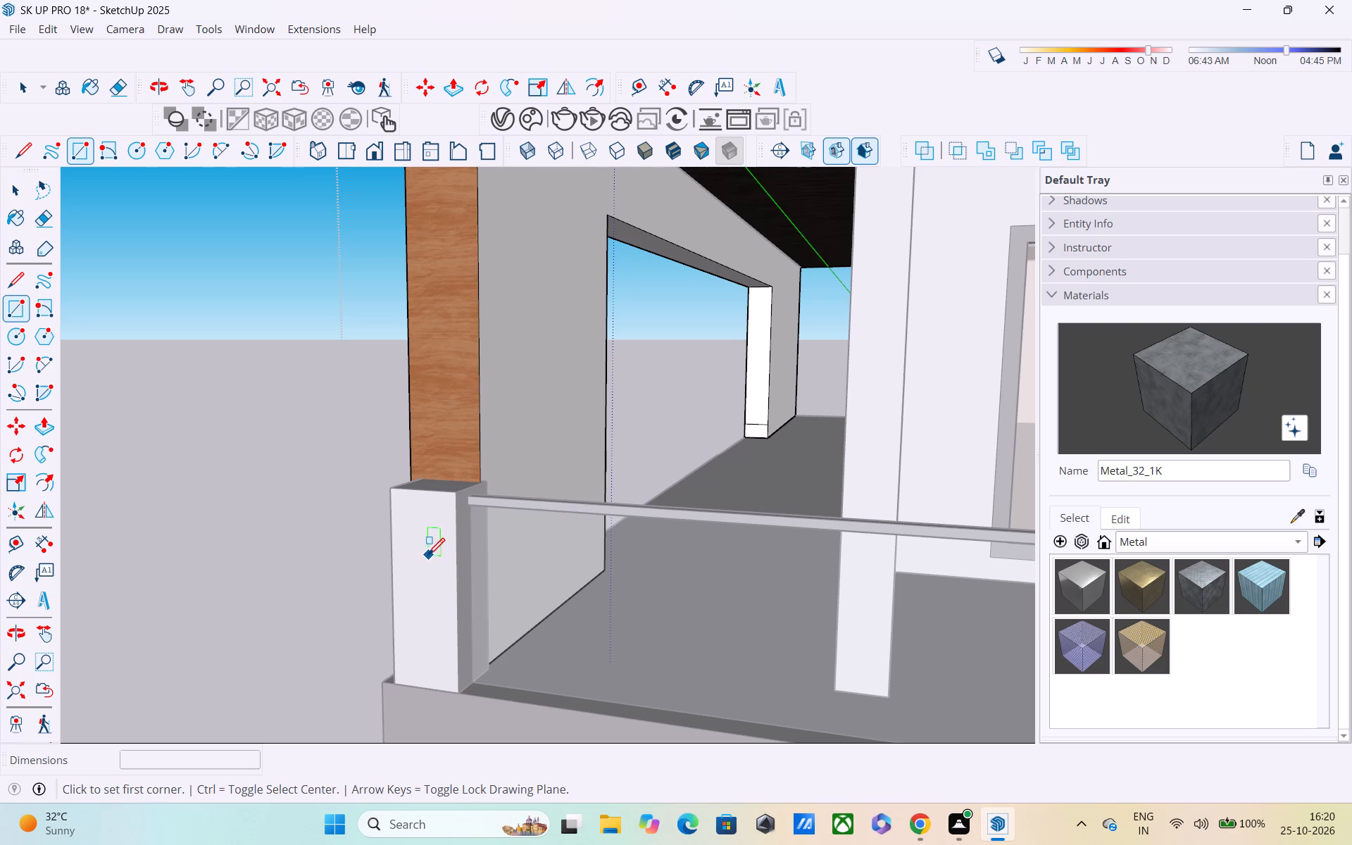
Save the model again, purging its unused items.
middle_click_drag(428, 556, 546, 556)
key("ctrl+s")
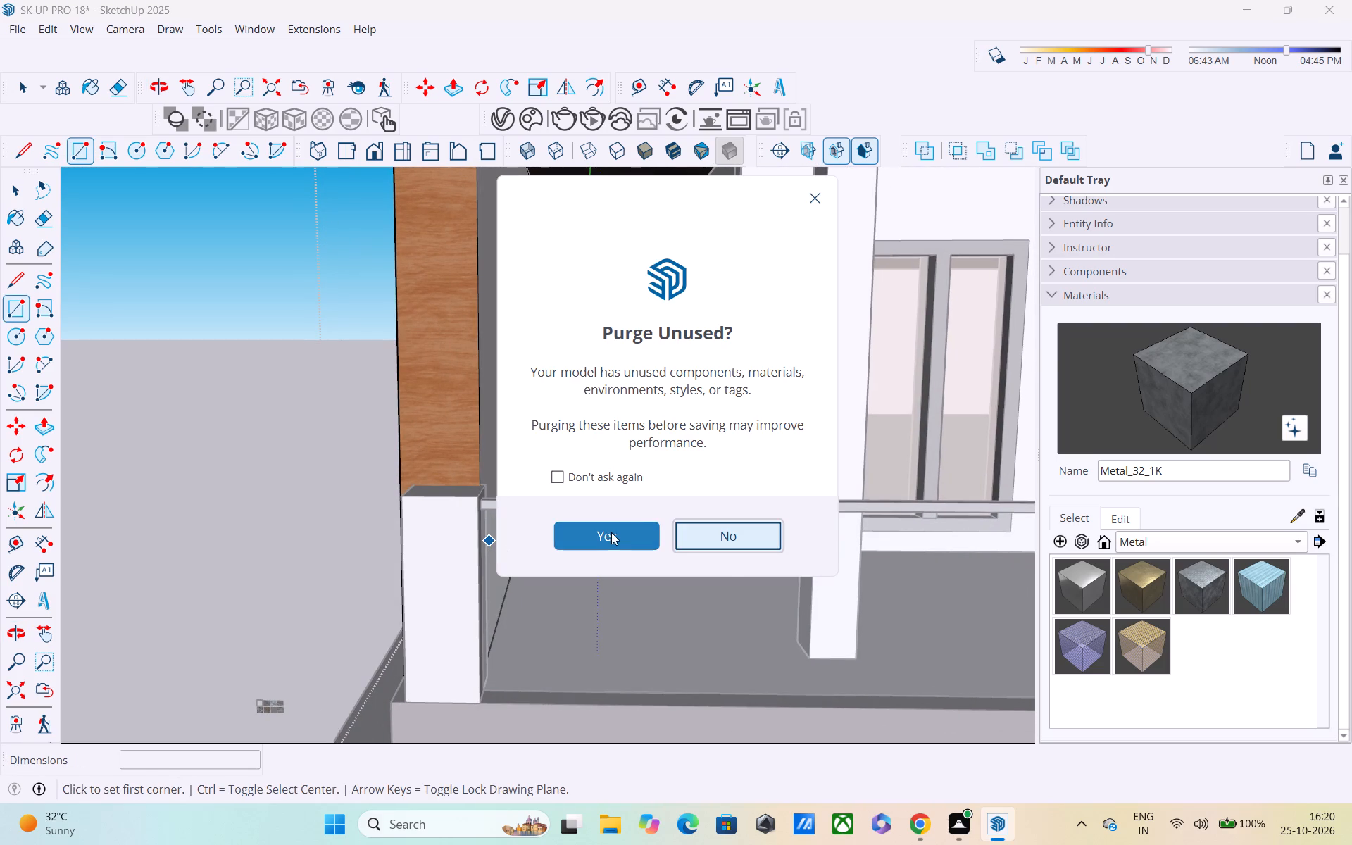
left_click(612, 532)
key("ctrl+s")
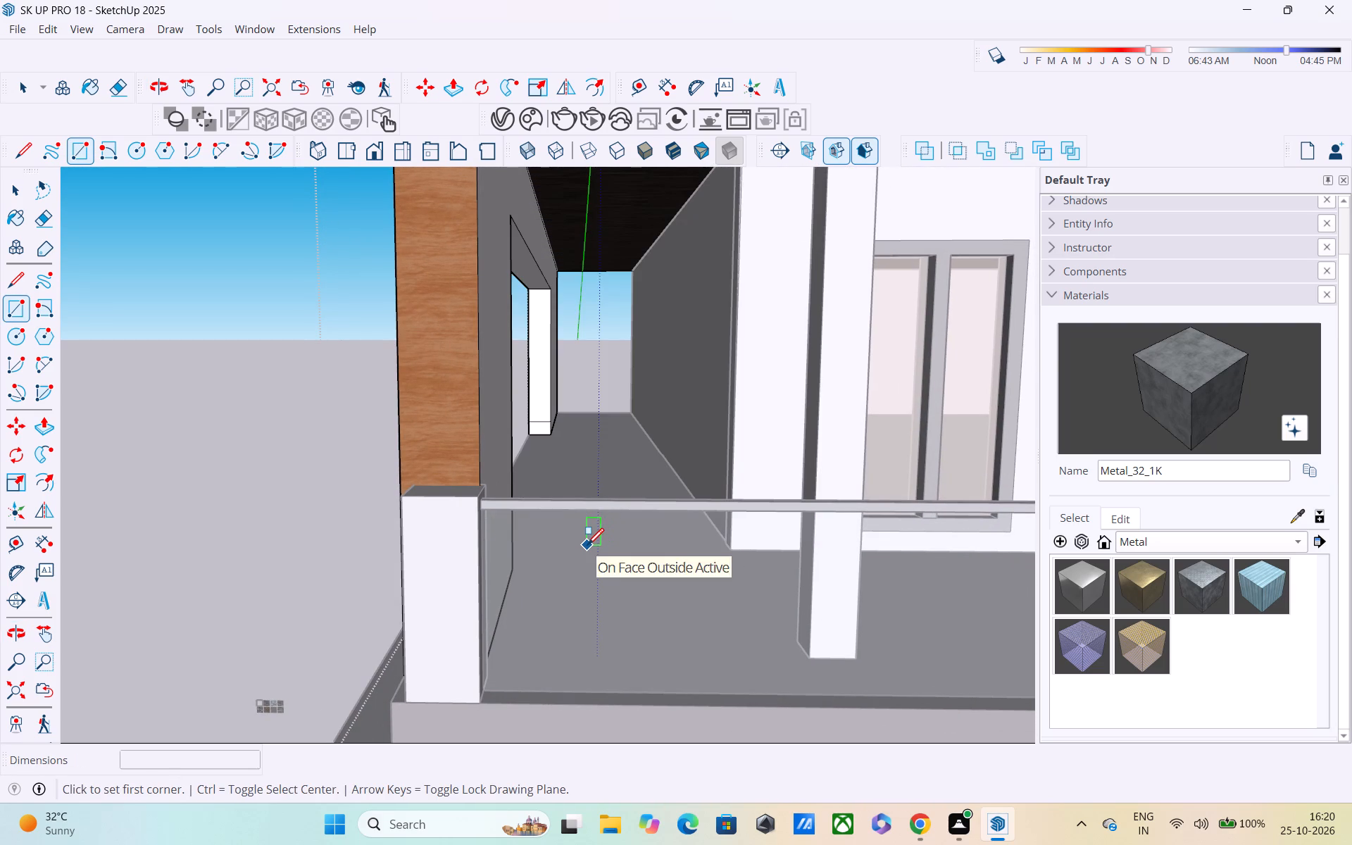
Inside the wall group, draw an edge about 1' 1/4" long under the balcony ceiling, from the side wall's outer top corner.
key("Escape")
scroll(586, 537, "down", 3)
key("space")
middle_click_drag(409, 528, 452, 445)
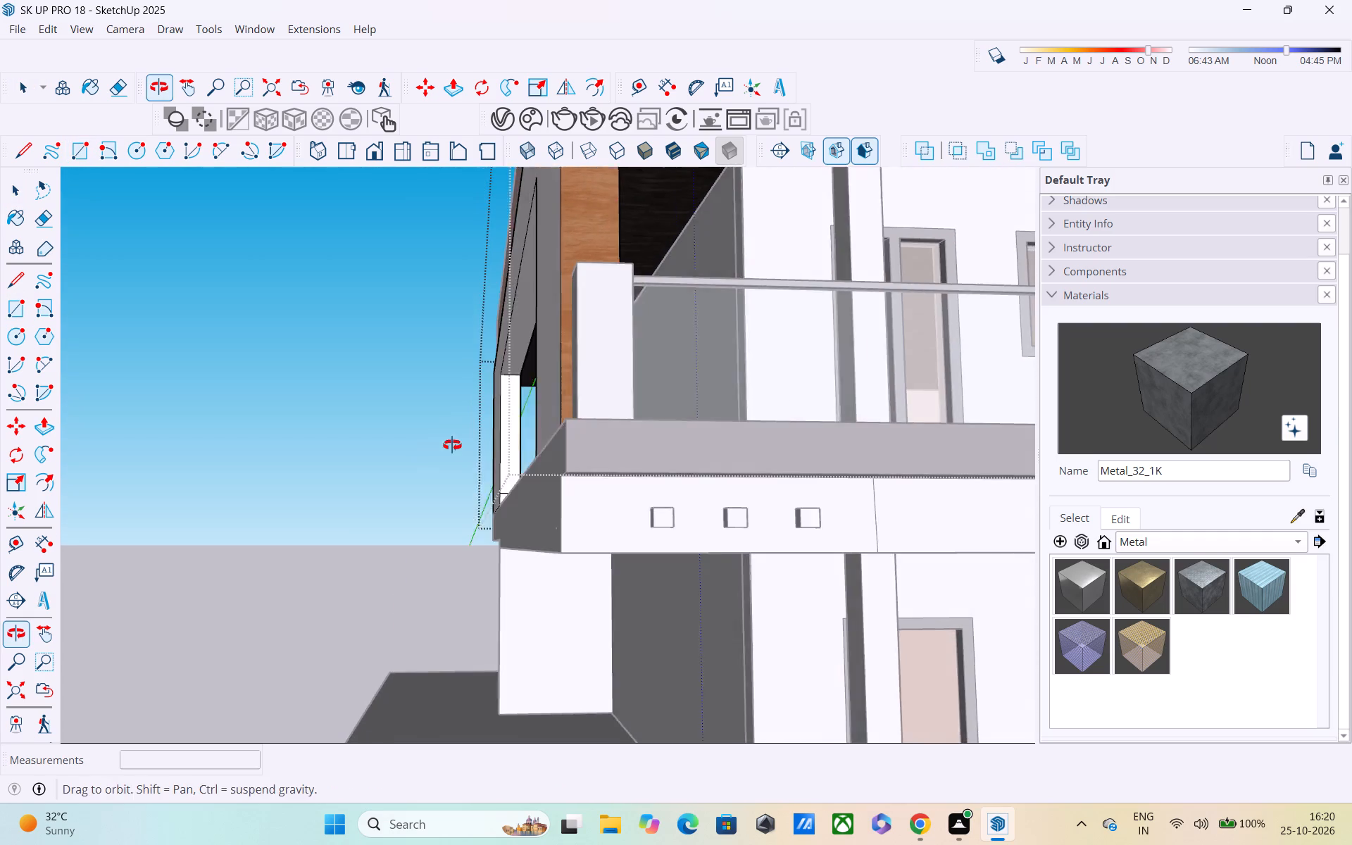
middle_click_drag(452, 445, 454, 445)
scroll(470, 442, "down", 4)
middle_click_drag(564, 406, 453, 488)
scroll(570, 460, "down", 1)
scroll(449, 453, "down", 4)
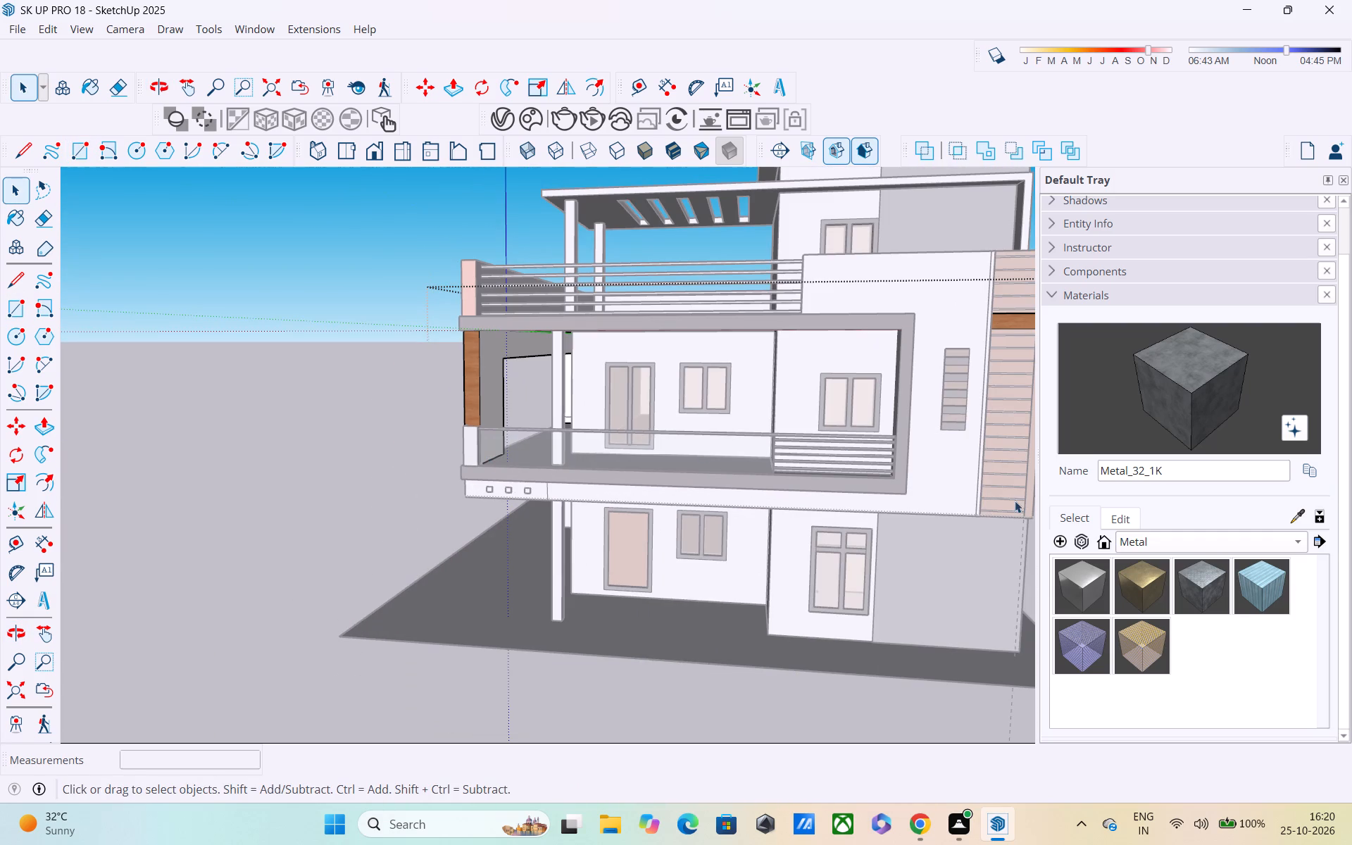
middle_click_drag(801, 384, 699, 313)
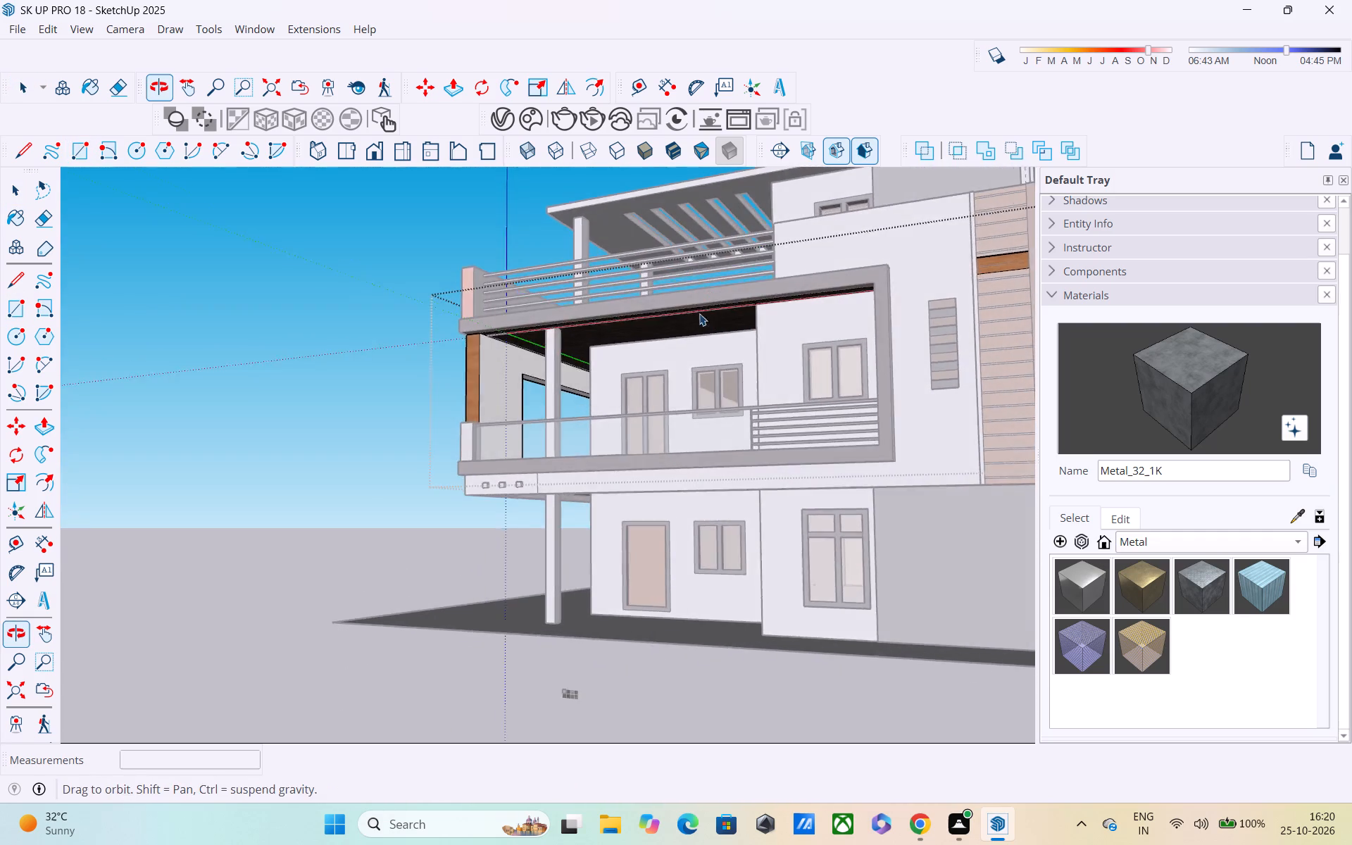
middle_click_drag(699, 313, 699, 312)
scroll(713, 340, "down", 4)
middle_click_drag(728, 361, 443, 344)
scroll(443, 344, "up", 1)
scroll(589, 361, "up", 9)
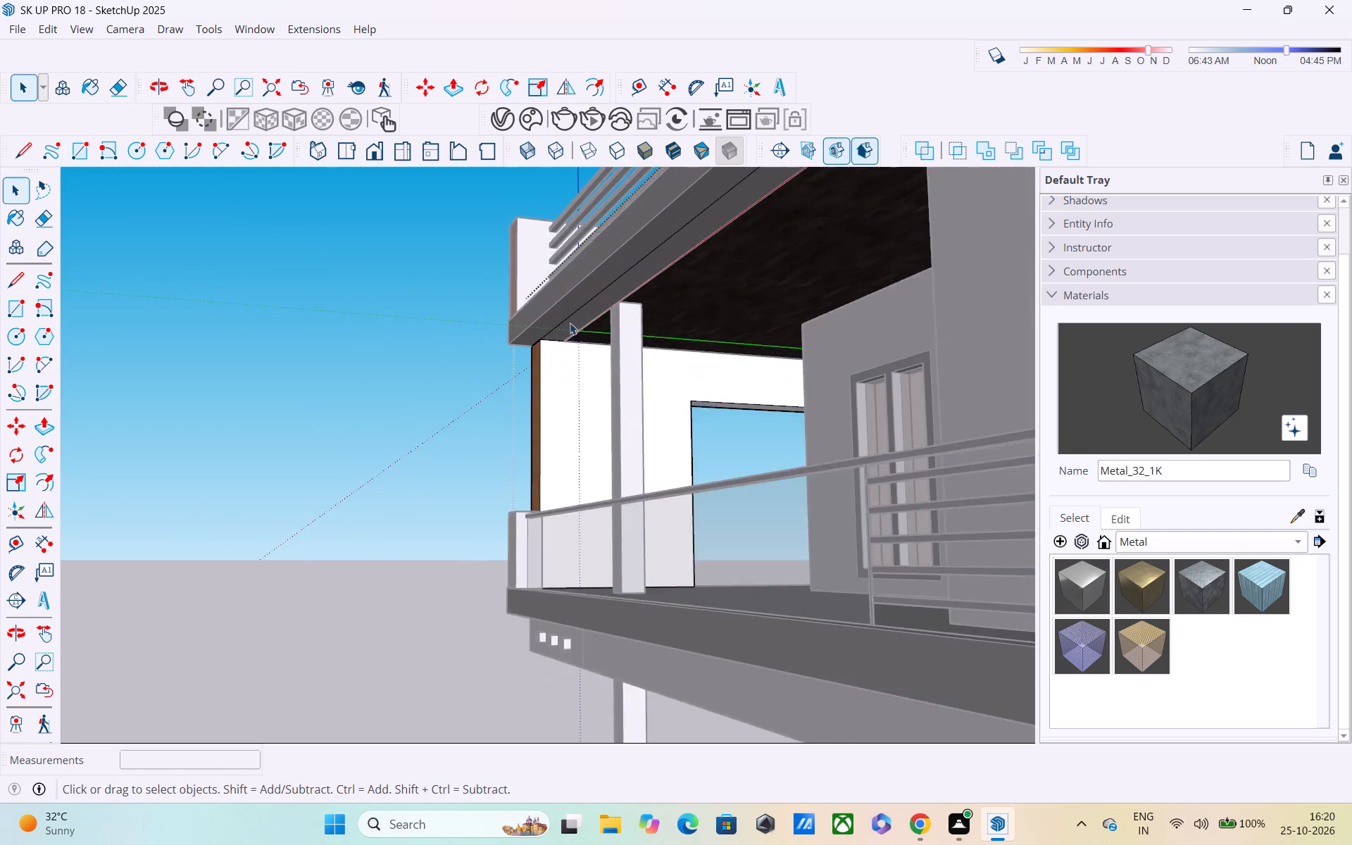
scroll(570, 323, "up", 7)
middle_click_drag(573, 331, 508, 302)
scroll(518, 364, "up", 12)
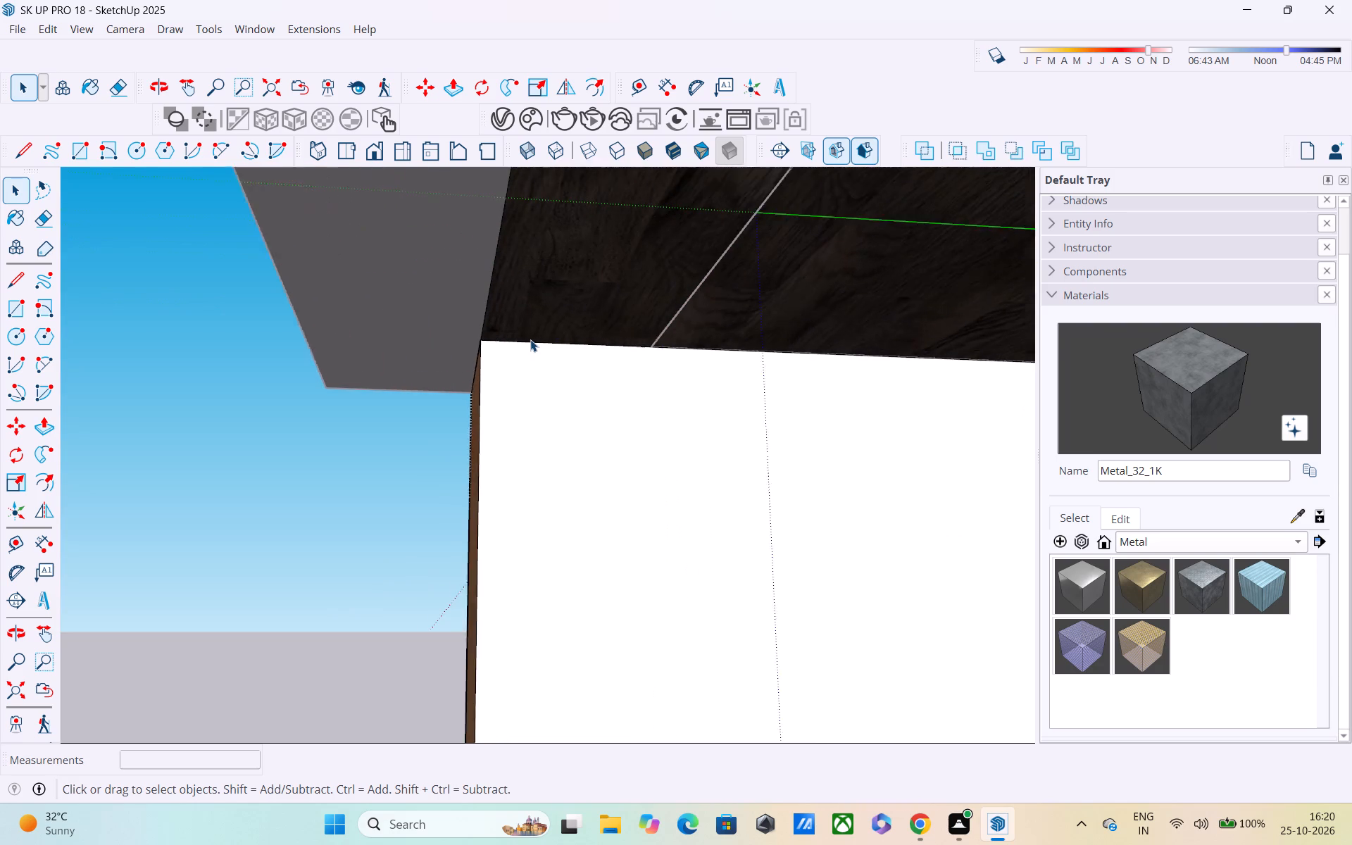
scroll(530, 339, "up", 2)
double_click(551, 458)
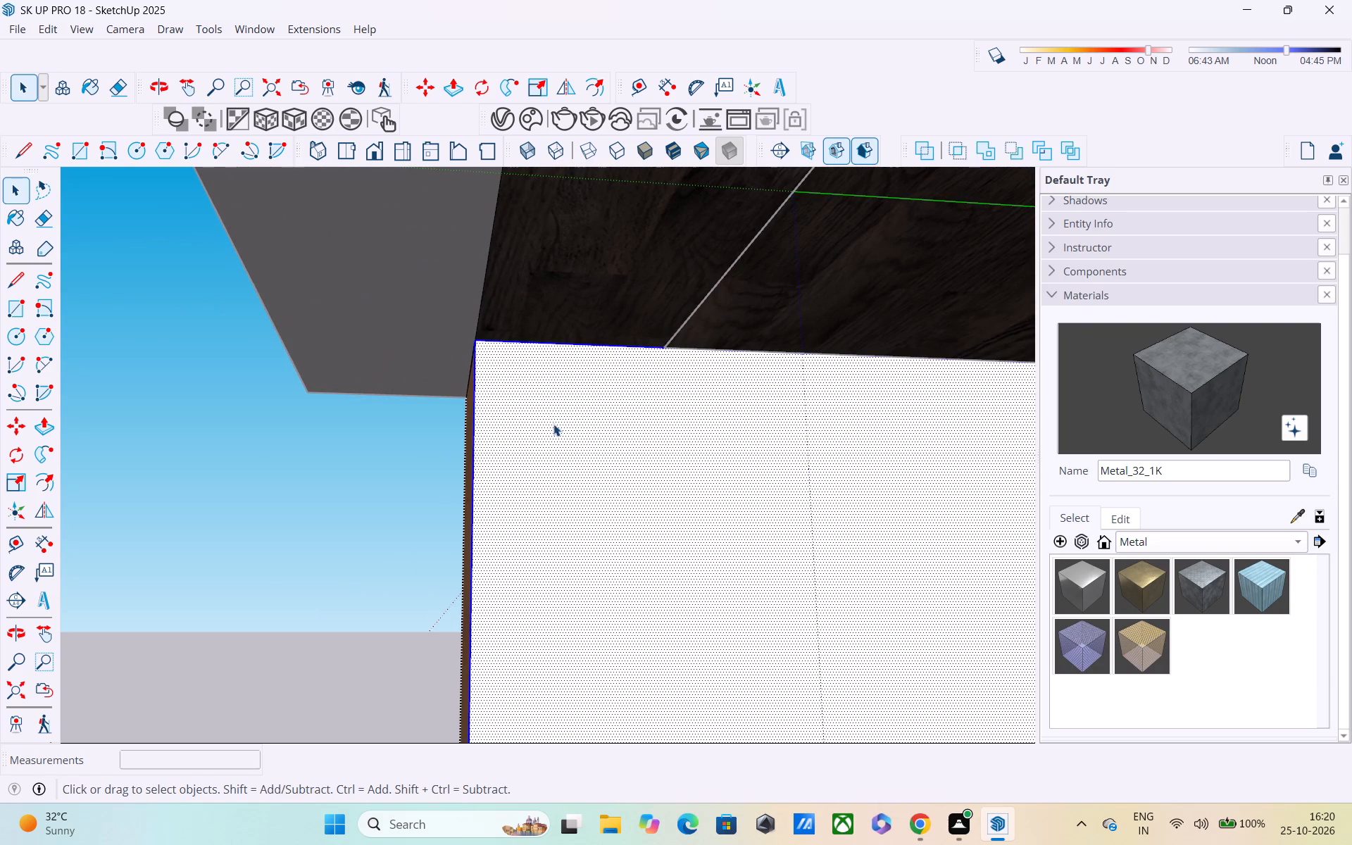
key("l")
left_click(482, 344)
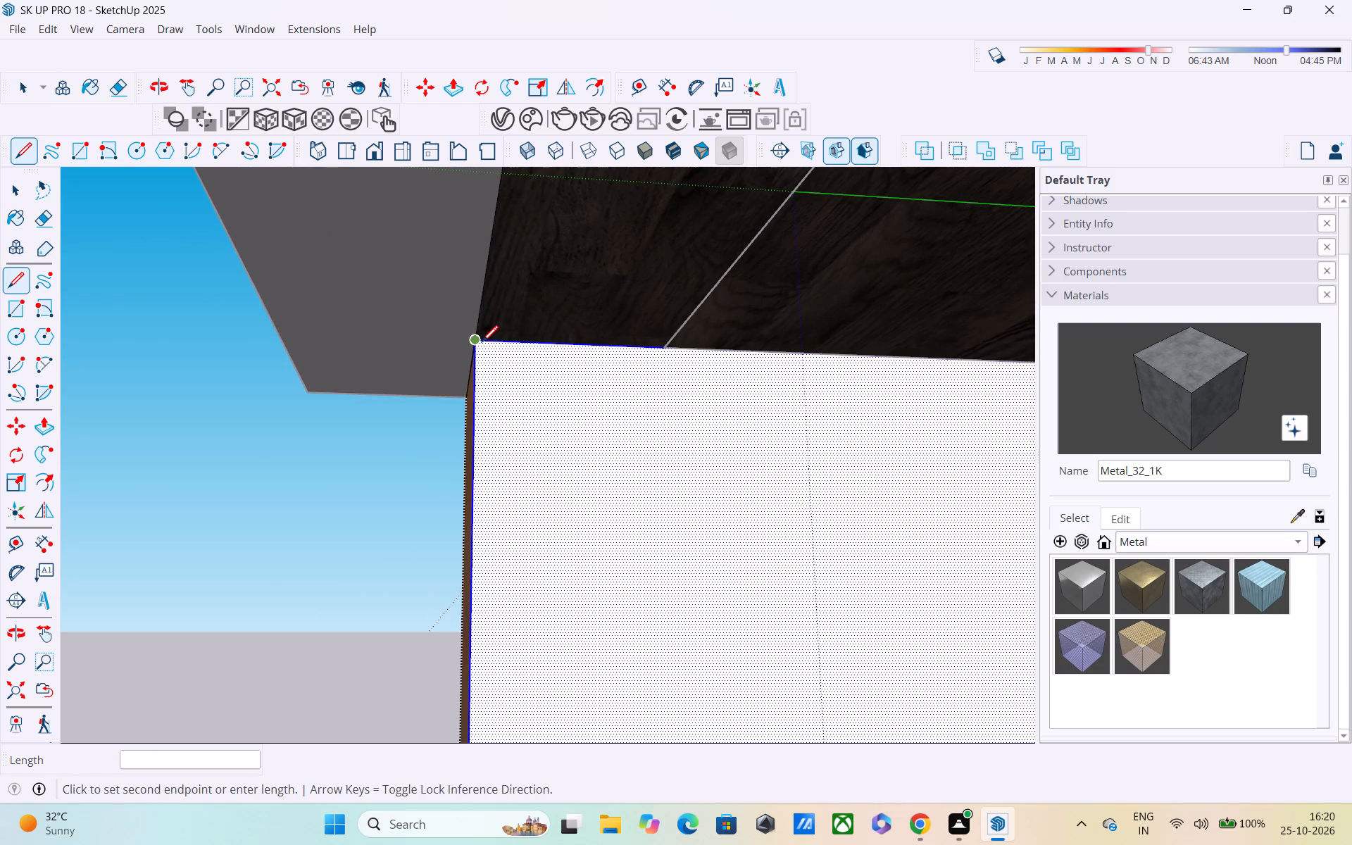
left_click(667, 344)
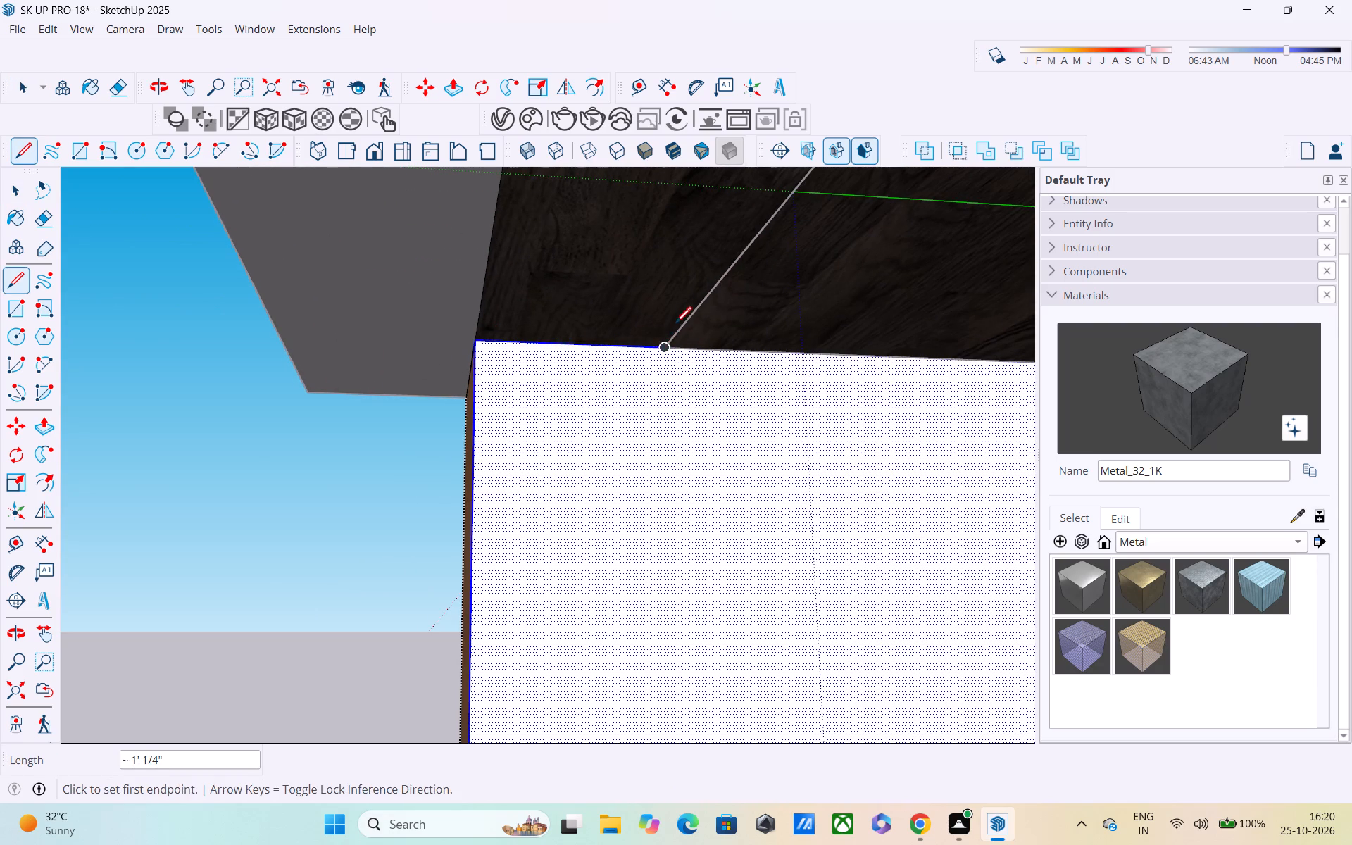
Draw a 1' vertical edge along the top end of the wood-finished column where it sits behind the beam.
middle_click_drag(675, 325, 682, 365)
scroll(672, 339, "up", 2)
middle_click_drag(678, 342, 760, 457)
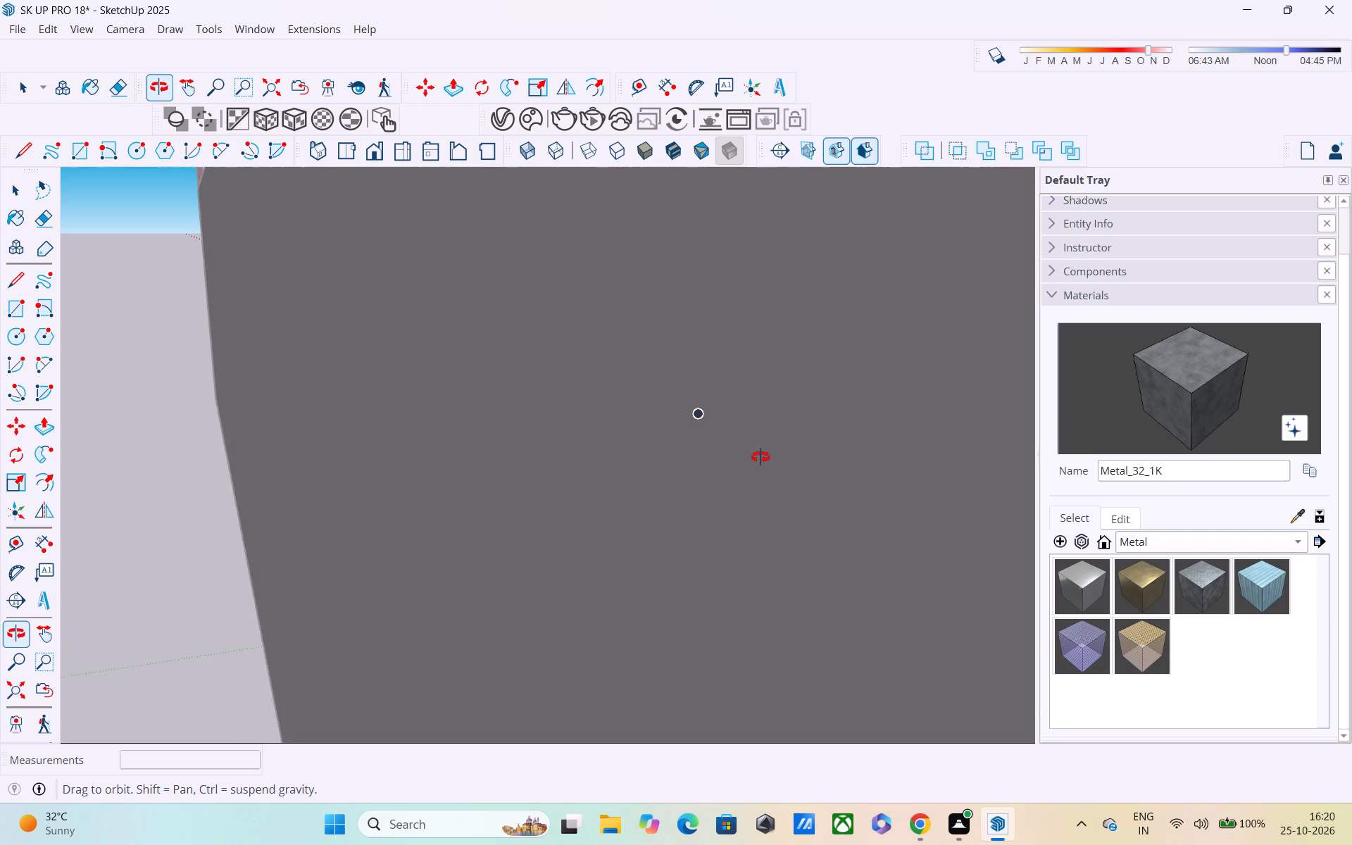
middle_click_drag(760, 457, 732, 406)
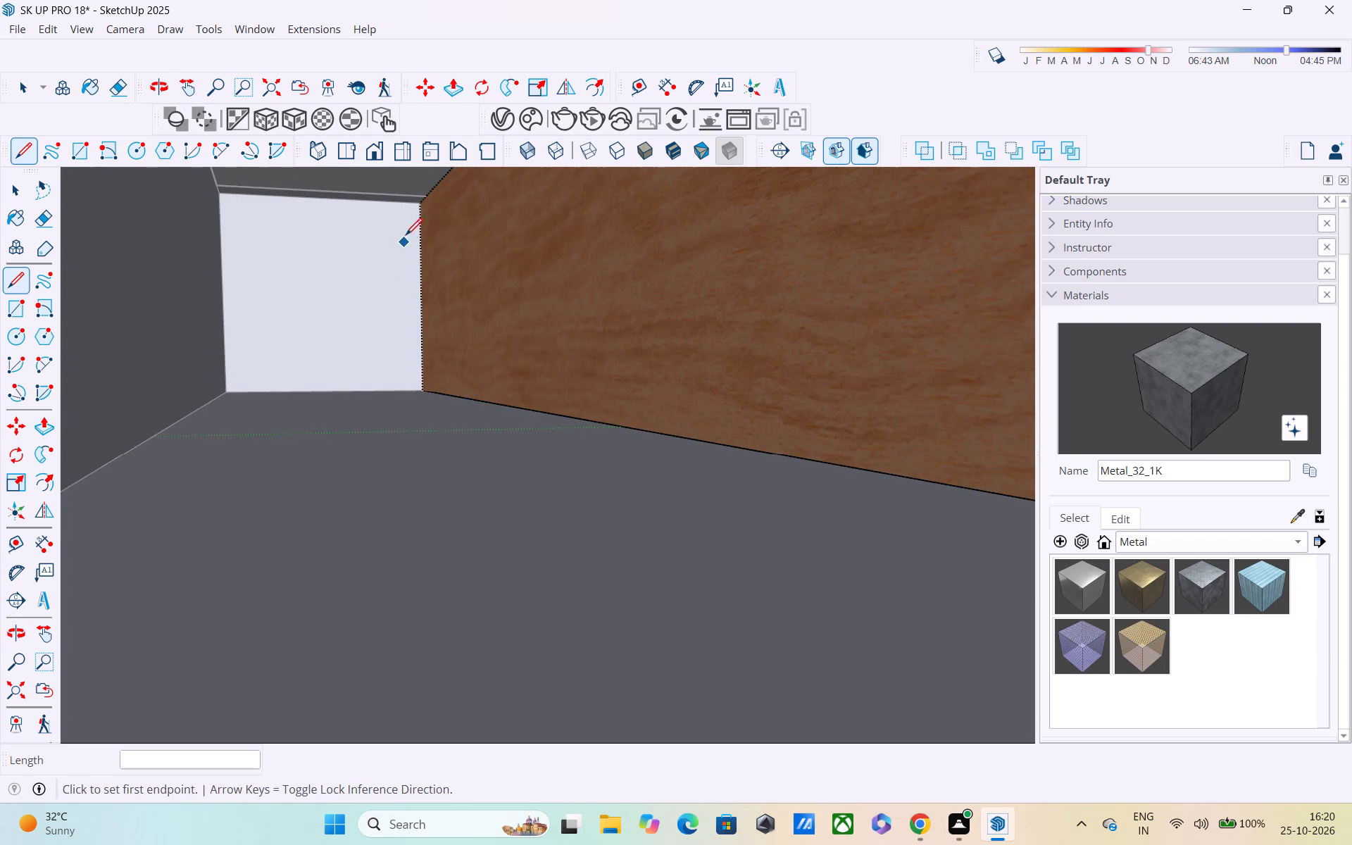
left_click(417, 210)
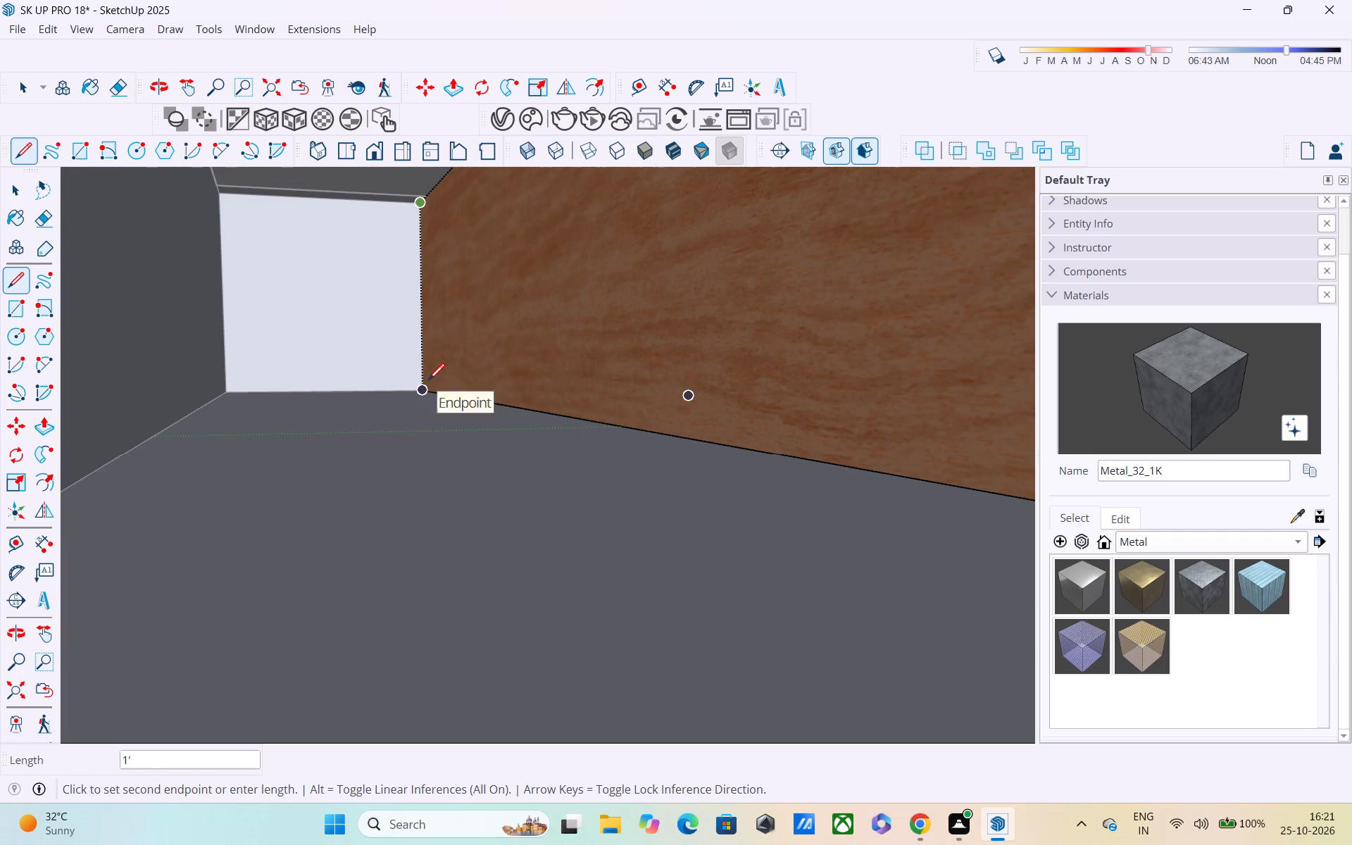
left_click(428, 382)
Trace the outline of the small end face beside the wood-finished column, 1' high and about 10 9/16" wide, and close the wall group.
middle_click(430, 386)
scroll(432, 387, "down", 6)
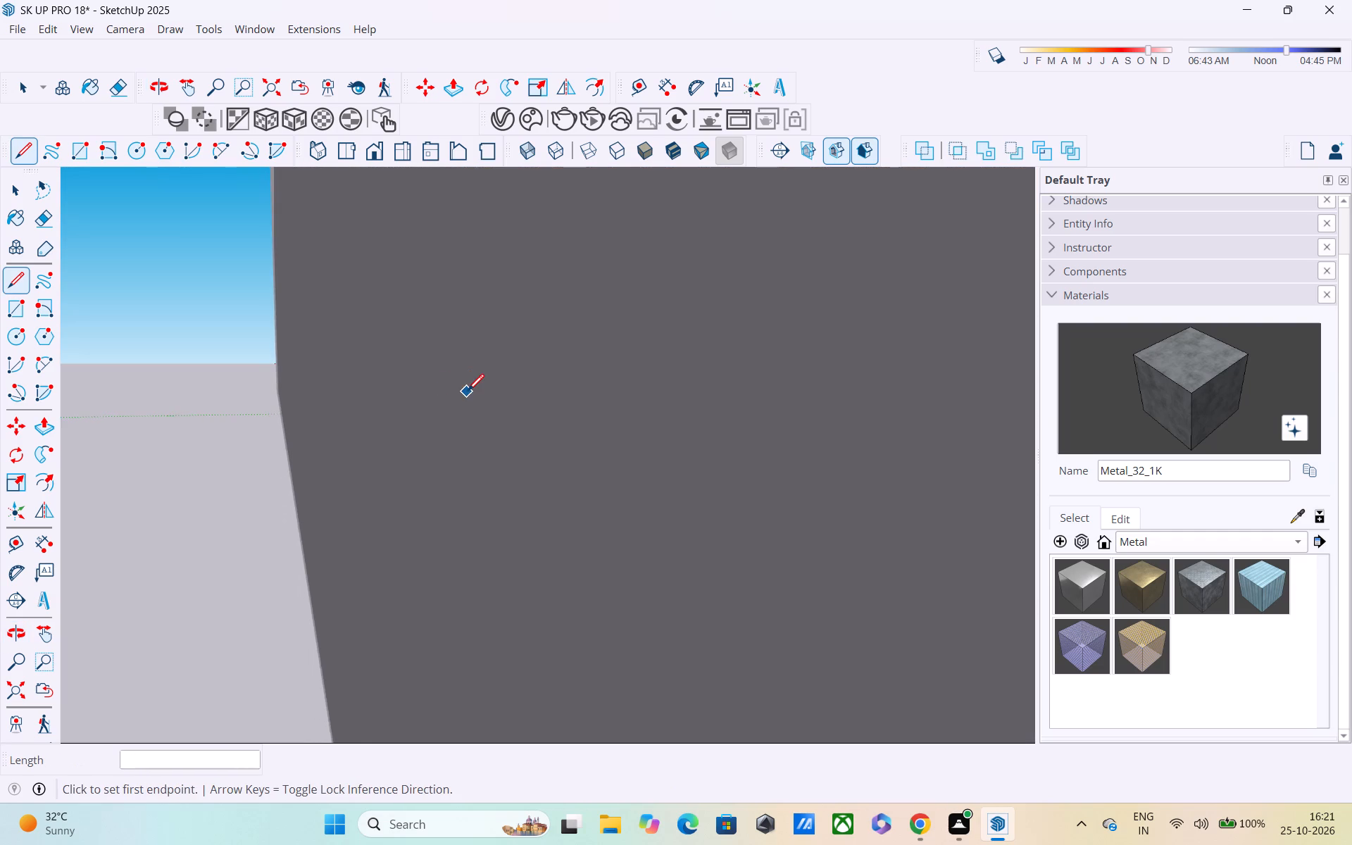
scroll(468, 392, "down", 16)
middle_click_drag(703, 568, 839, 317, "shift")
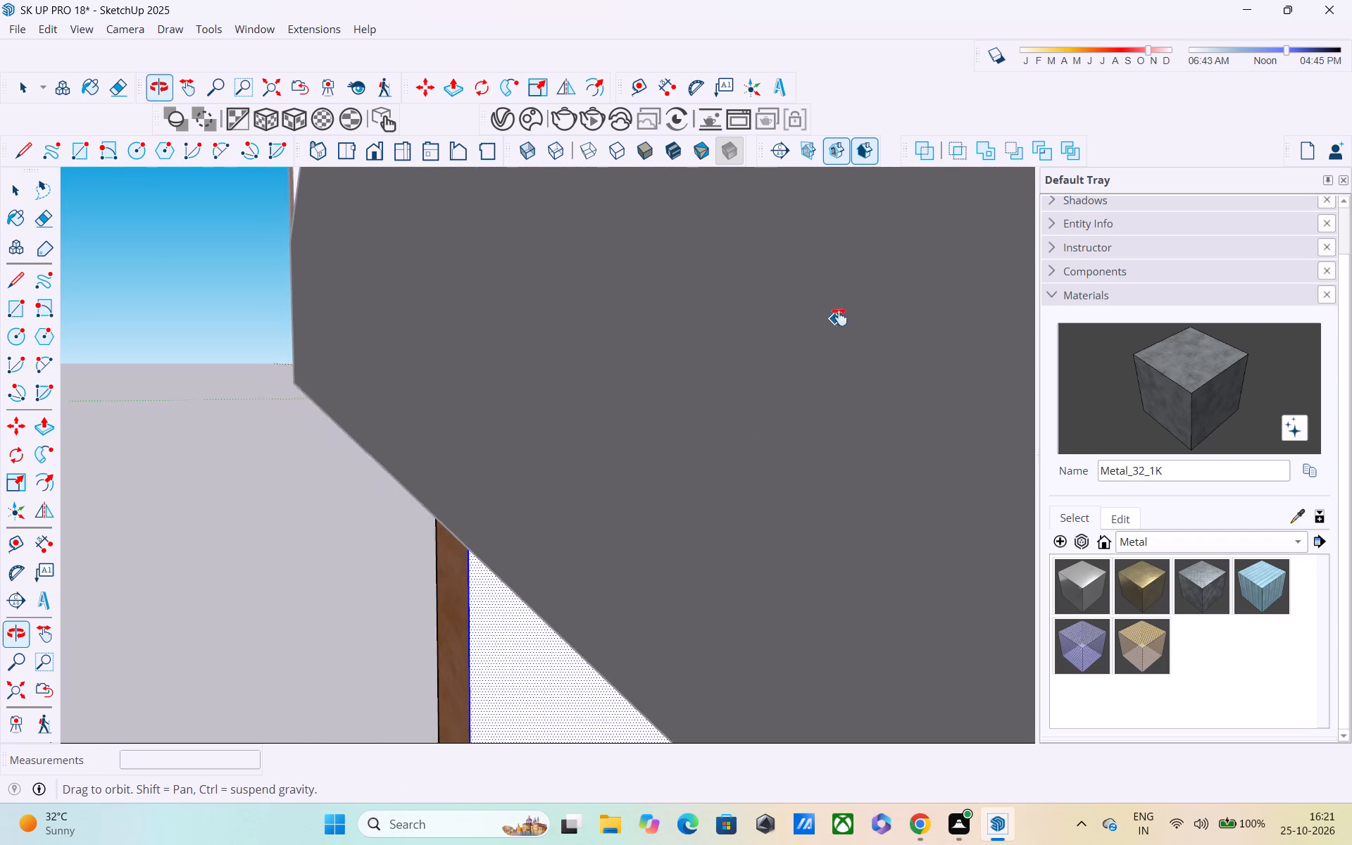
middle_click_drag(839, 317, 215, 338, "shift")
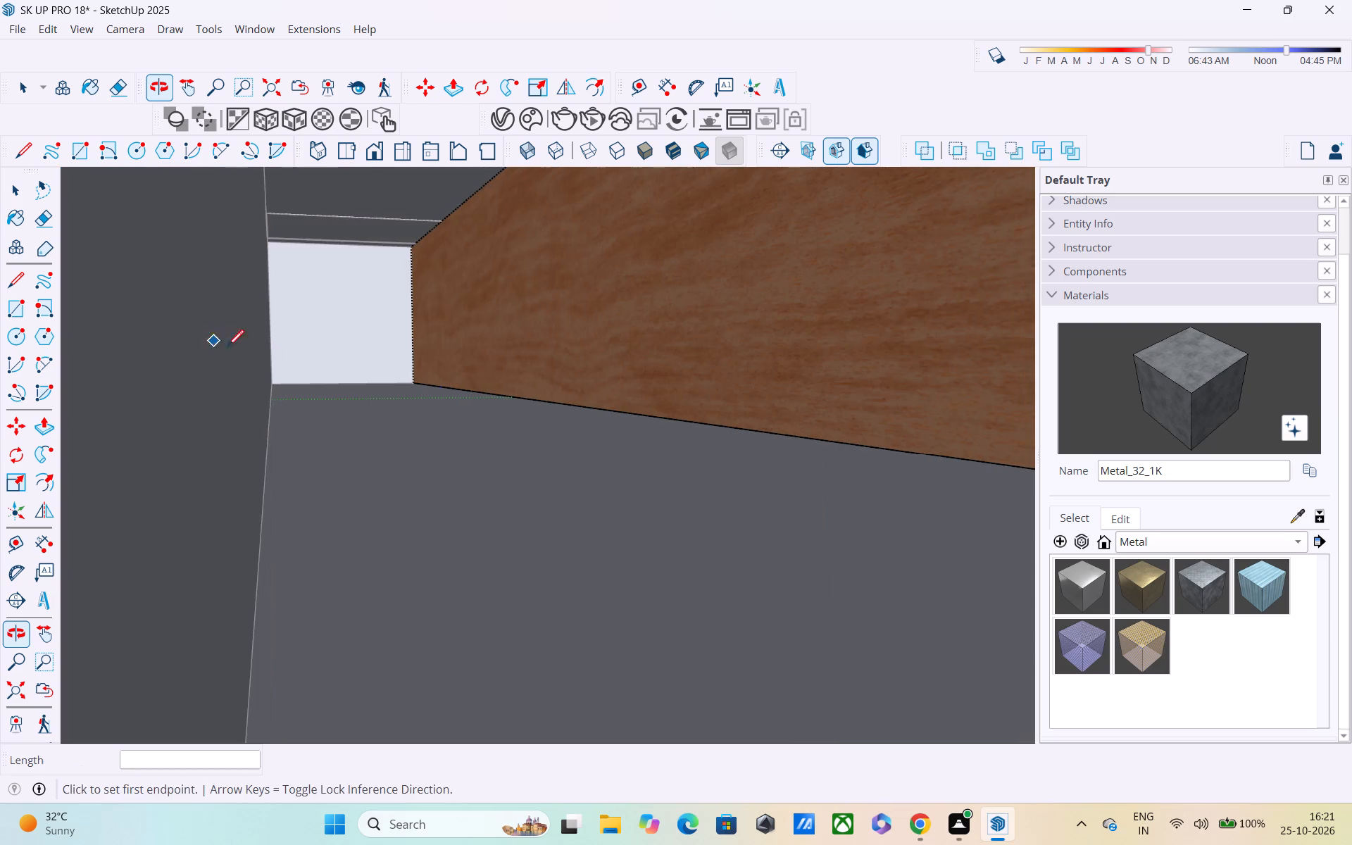
middle_click_drag(346, 356, 321, 396)
left_click_drag(427, 369, 410, 370)
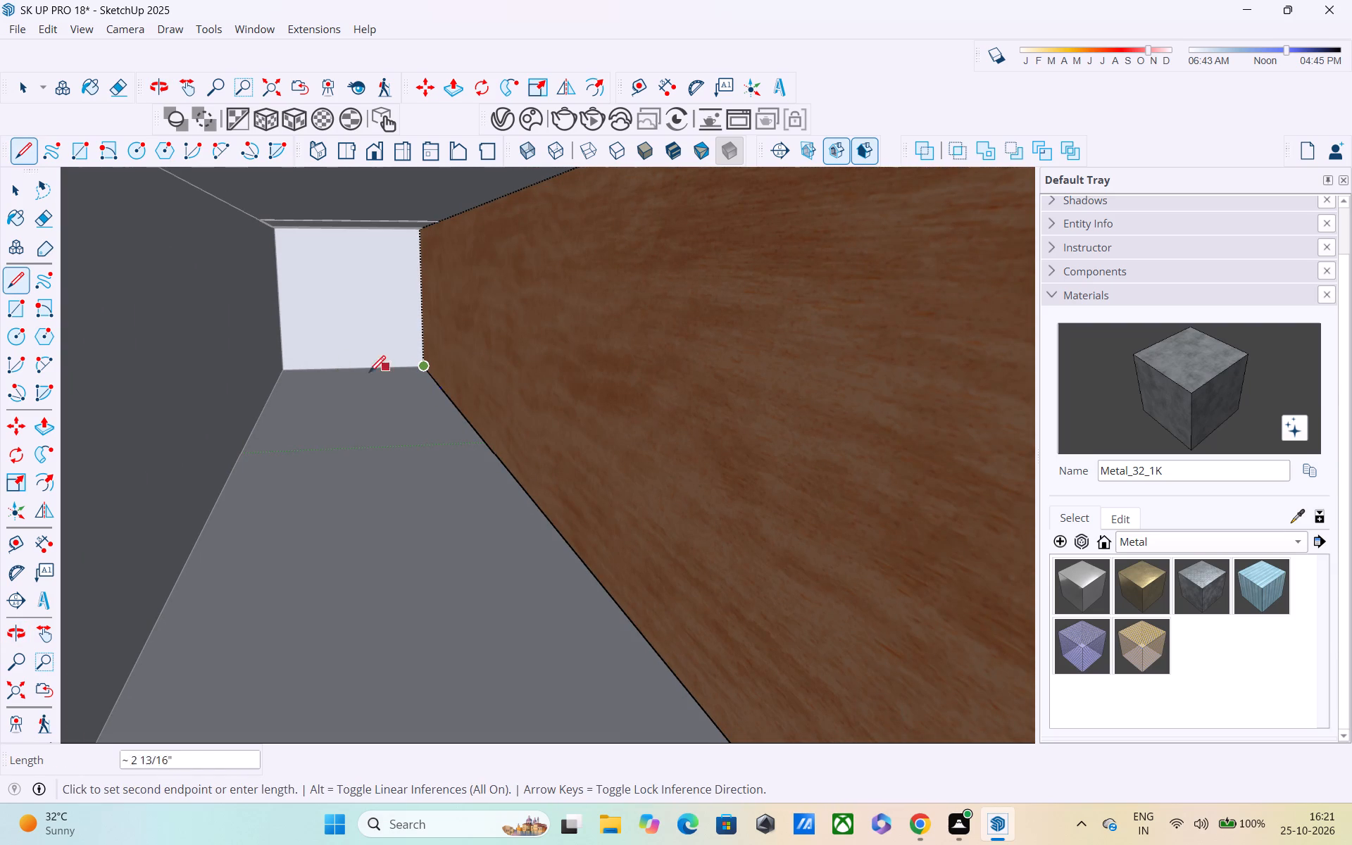
left_click(421, 374)
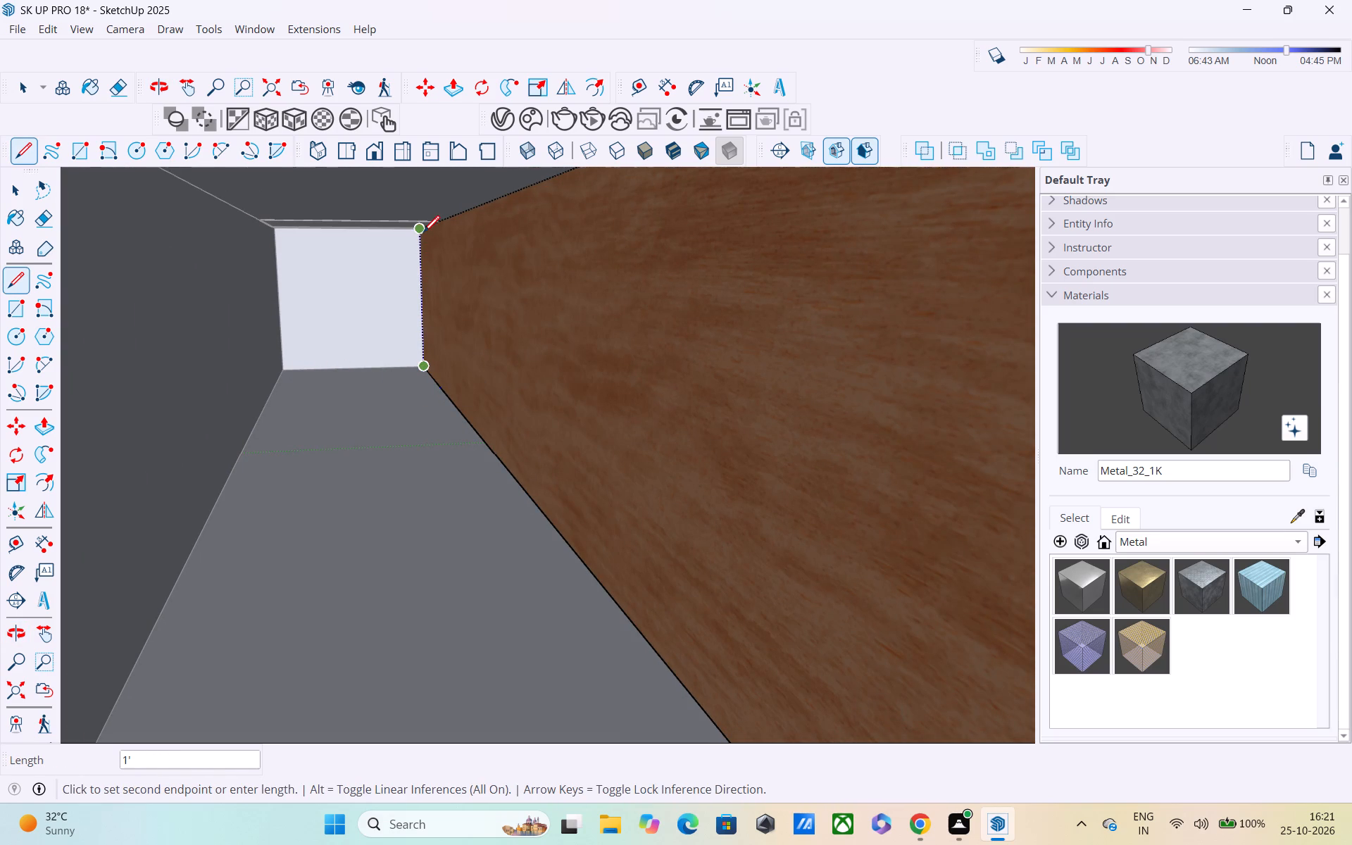
left_click(423, 234)
left_click(420, 231)
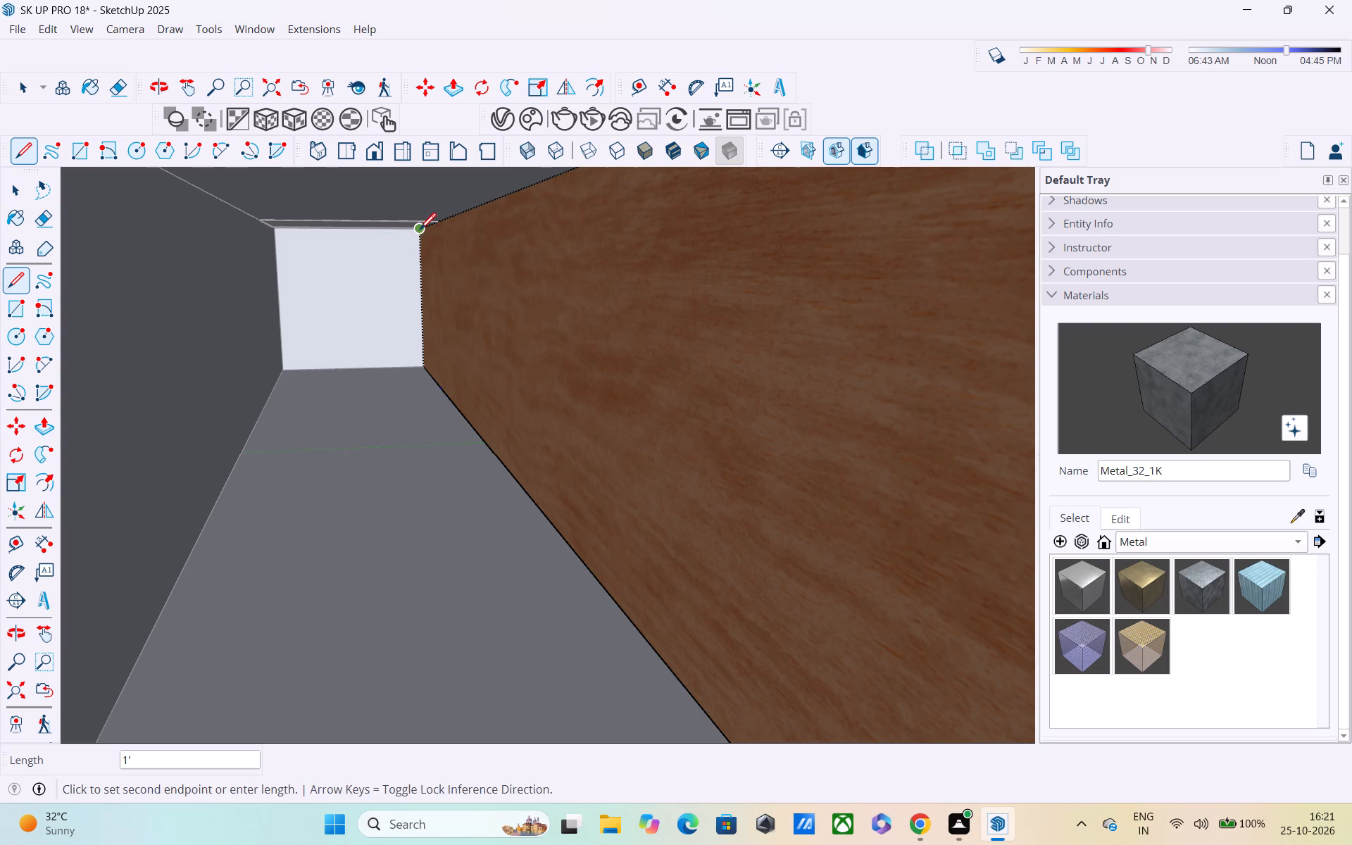
left_click(275, 233)
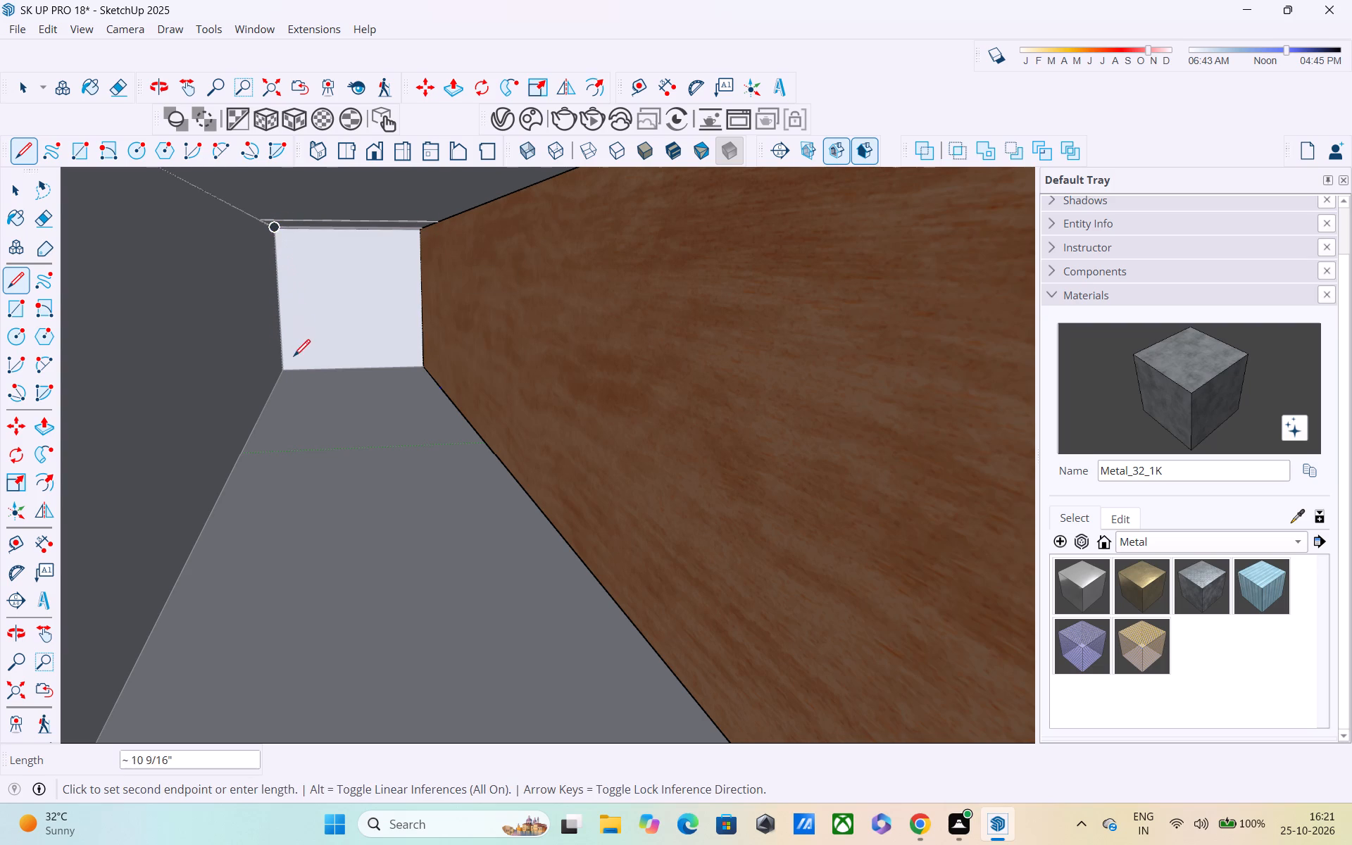
left_click(288, 369)
left_click(434, 368)
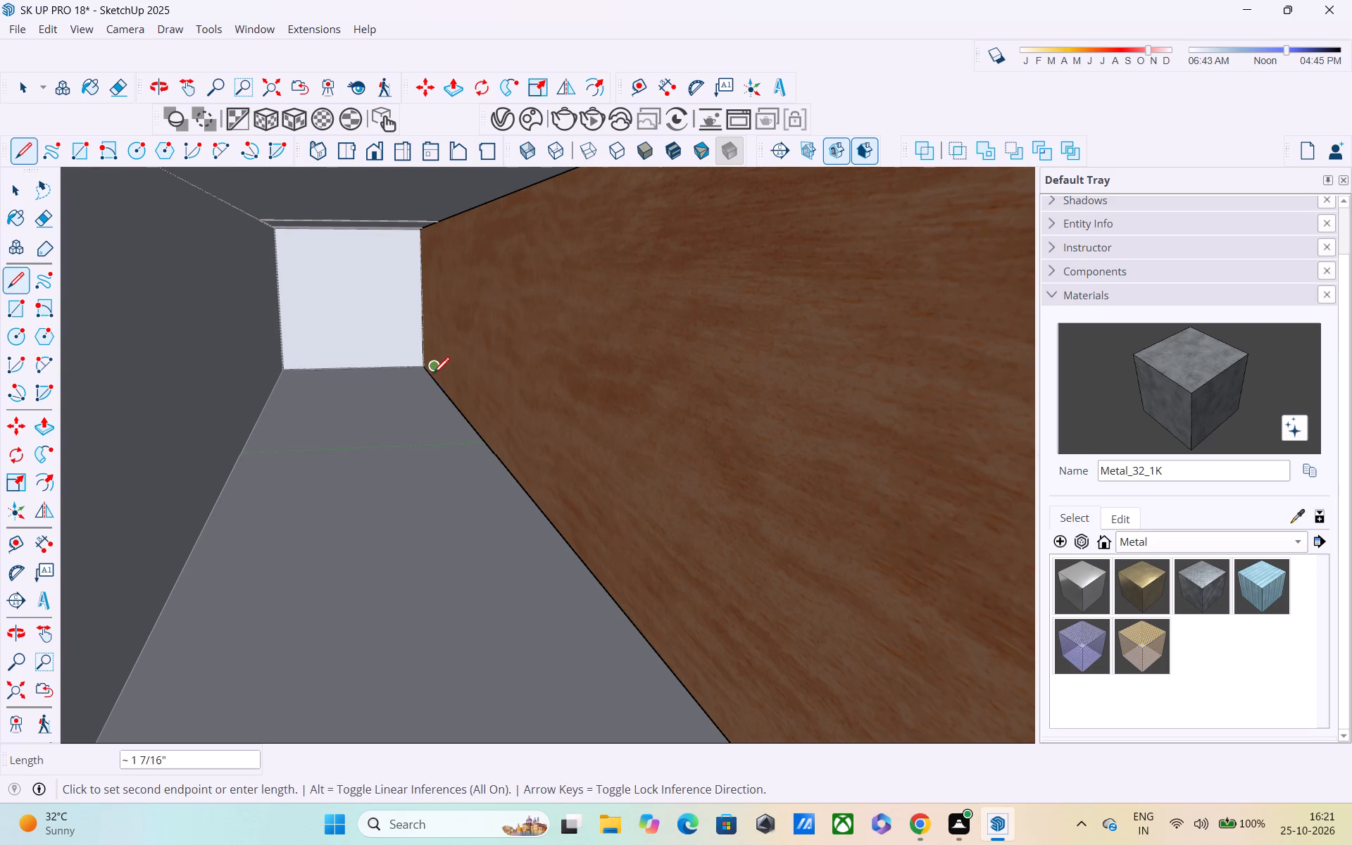
middle_click_drag(403, 389, 615, 383)
scroll(615, 382, "down", 5)
middle_click_drag(675, 477, 760, 458)
scroll(768, 458, "down", 1)
key("space")
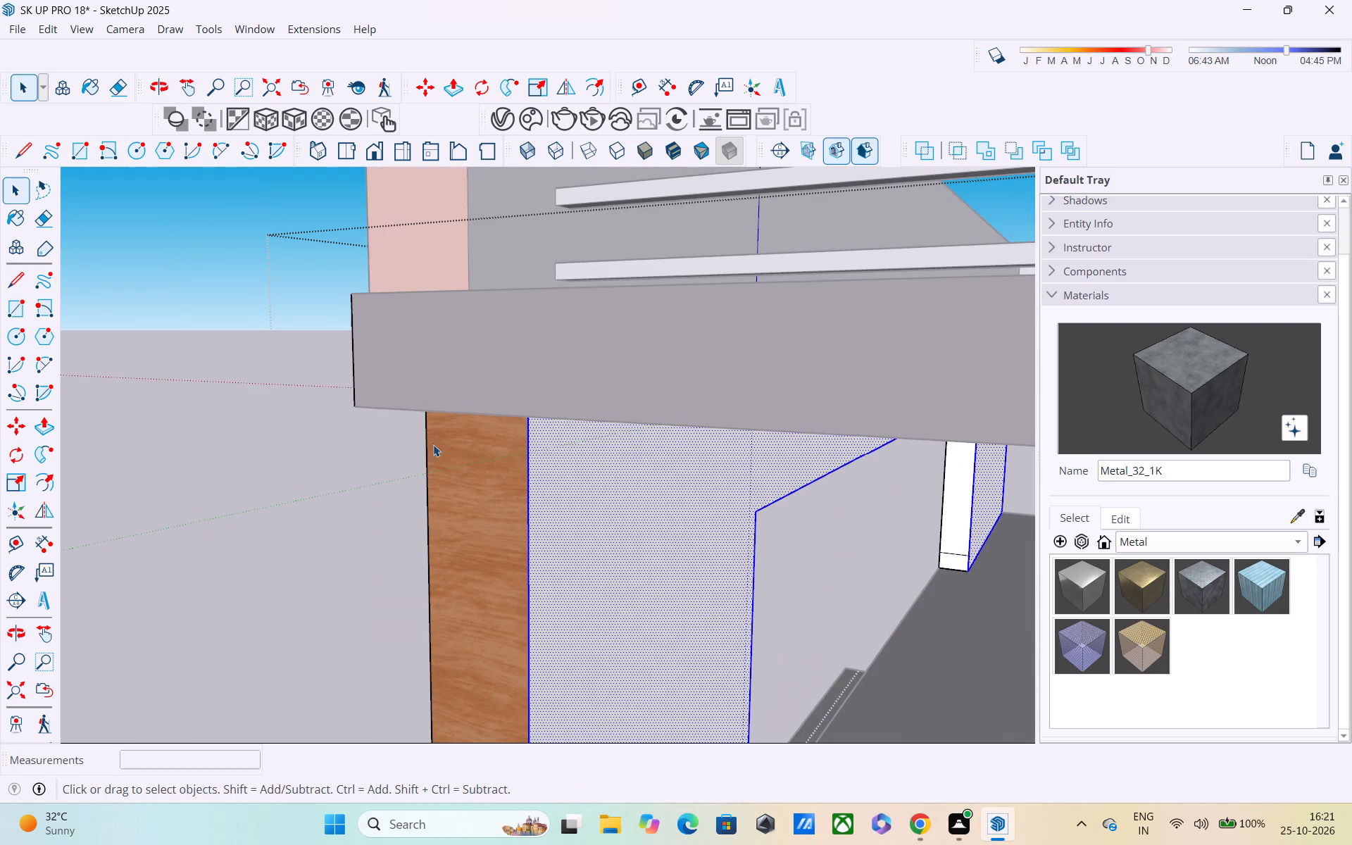
left_click(406, 439)
middle_click_drag(412, 519, 553, 500)
scroll(558, 494, "down", 5)
left_click(304, 497)
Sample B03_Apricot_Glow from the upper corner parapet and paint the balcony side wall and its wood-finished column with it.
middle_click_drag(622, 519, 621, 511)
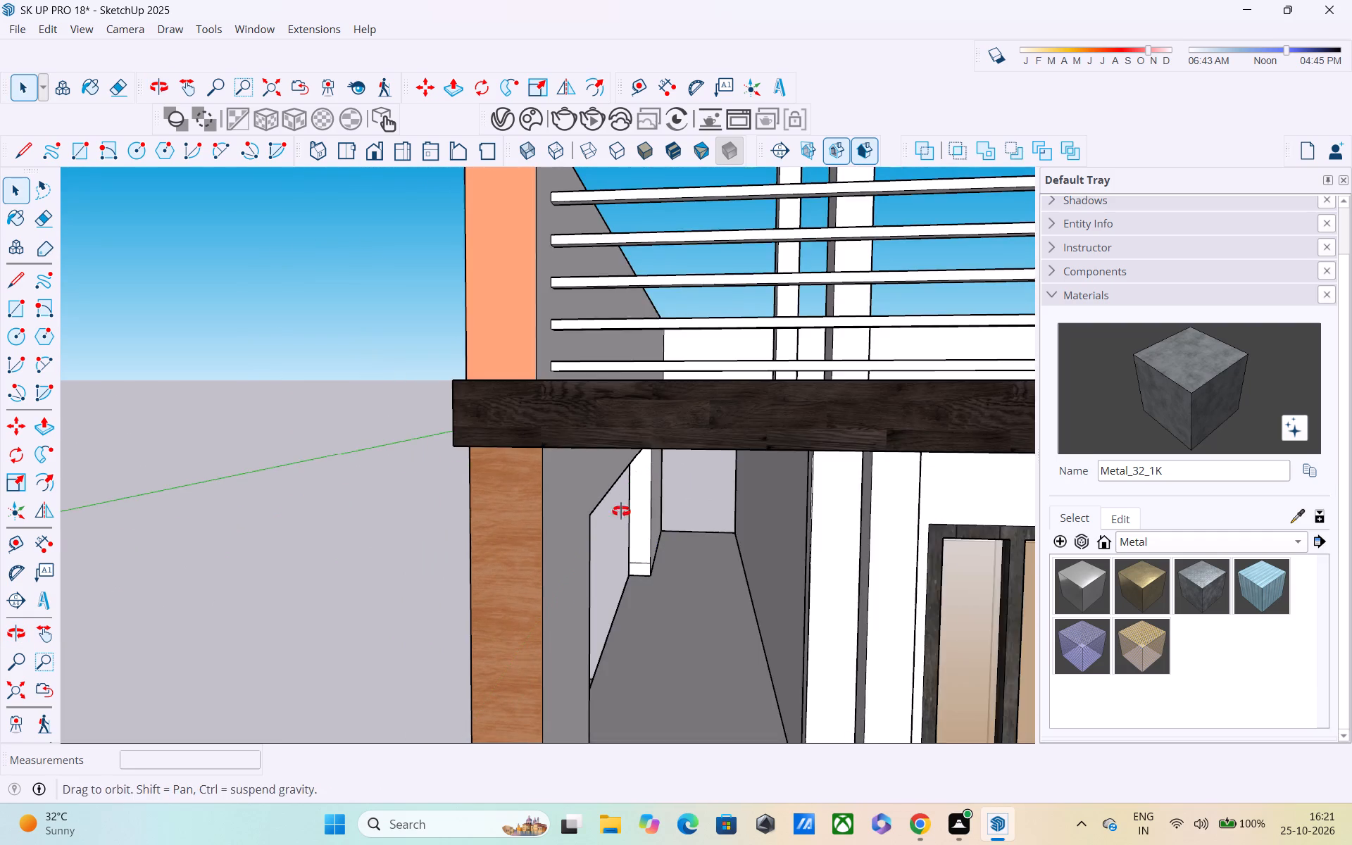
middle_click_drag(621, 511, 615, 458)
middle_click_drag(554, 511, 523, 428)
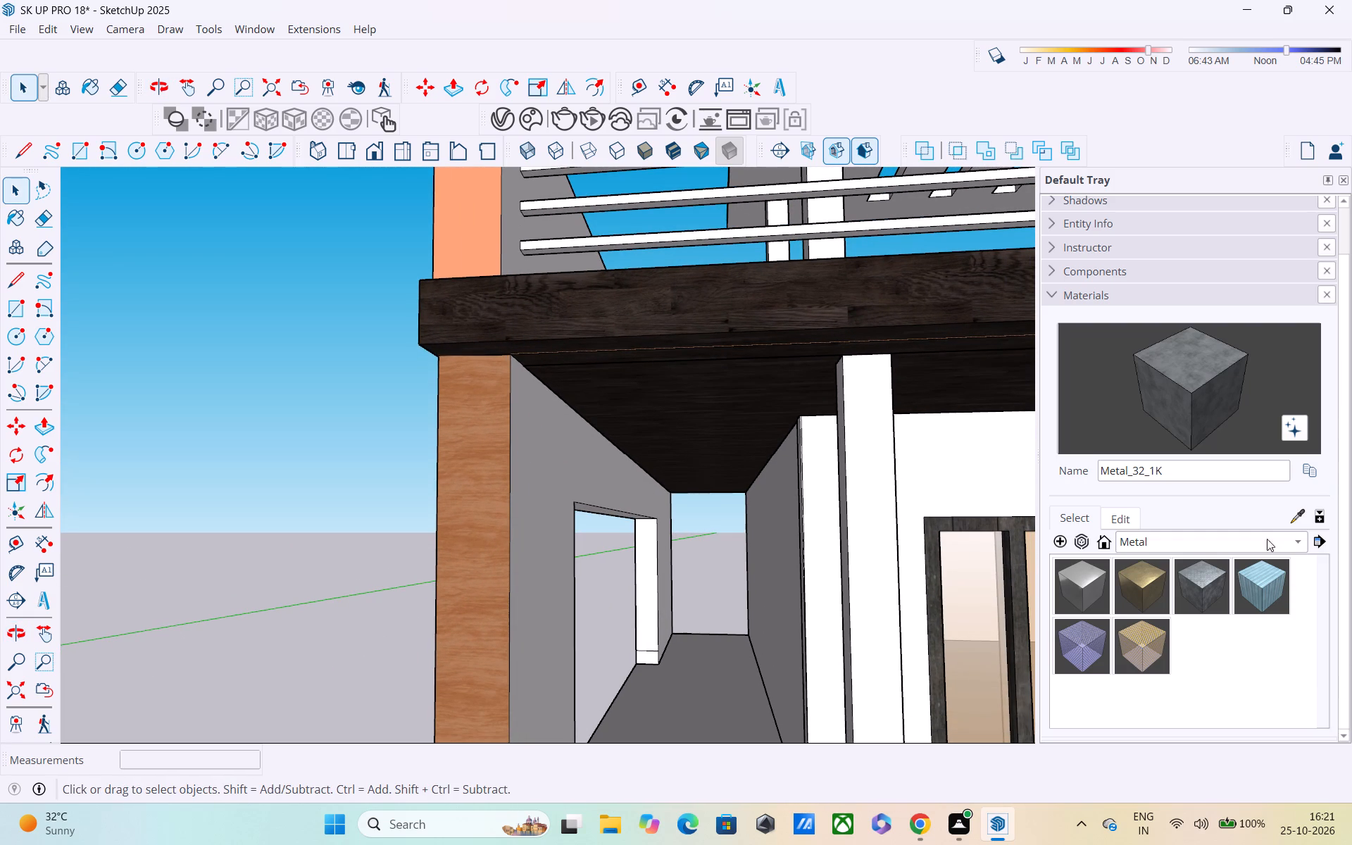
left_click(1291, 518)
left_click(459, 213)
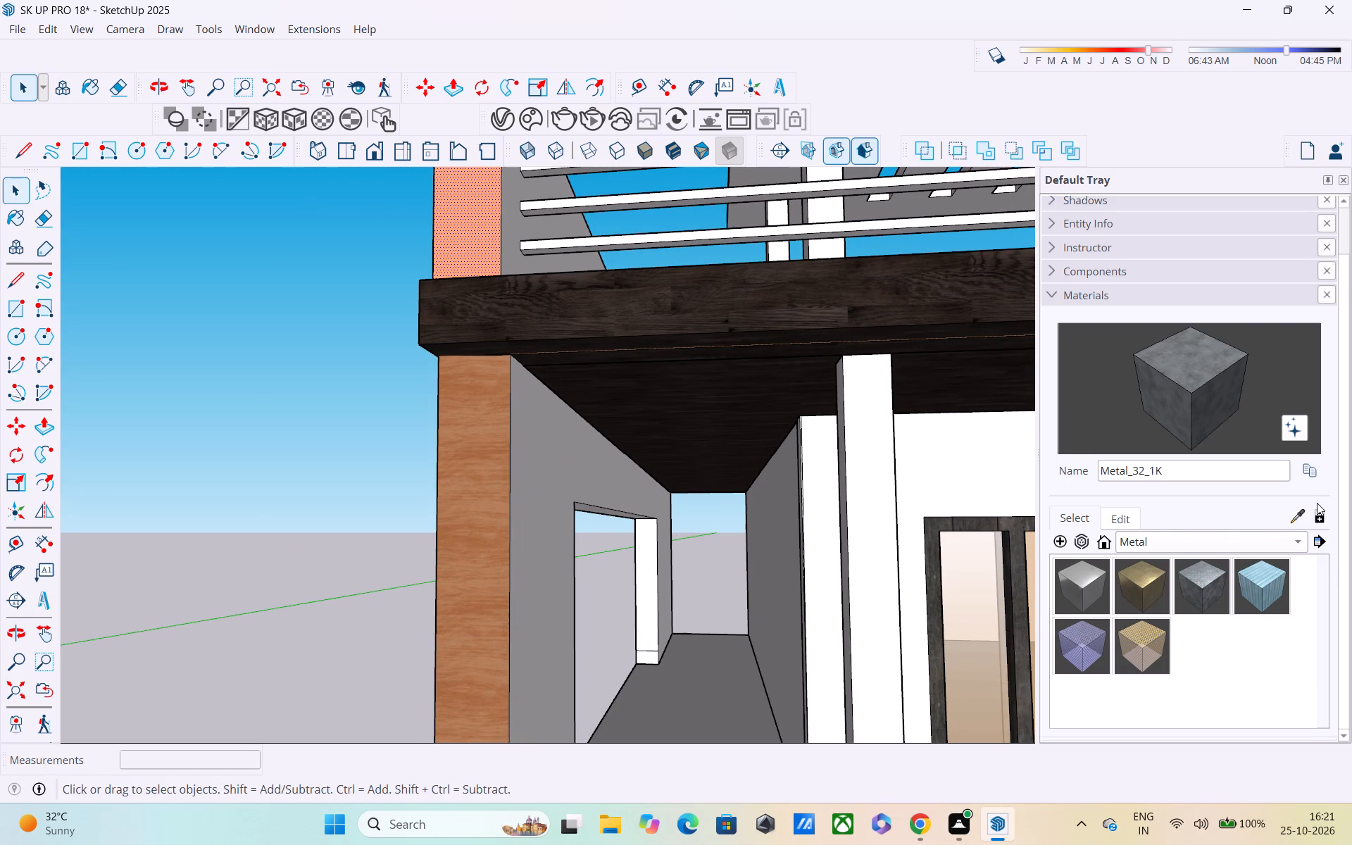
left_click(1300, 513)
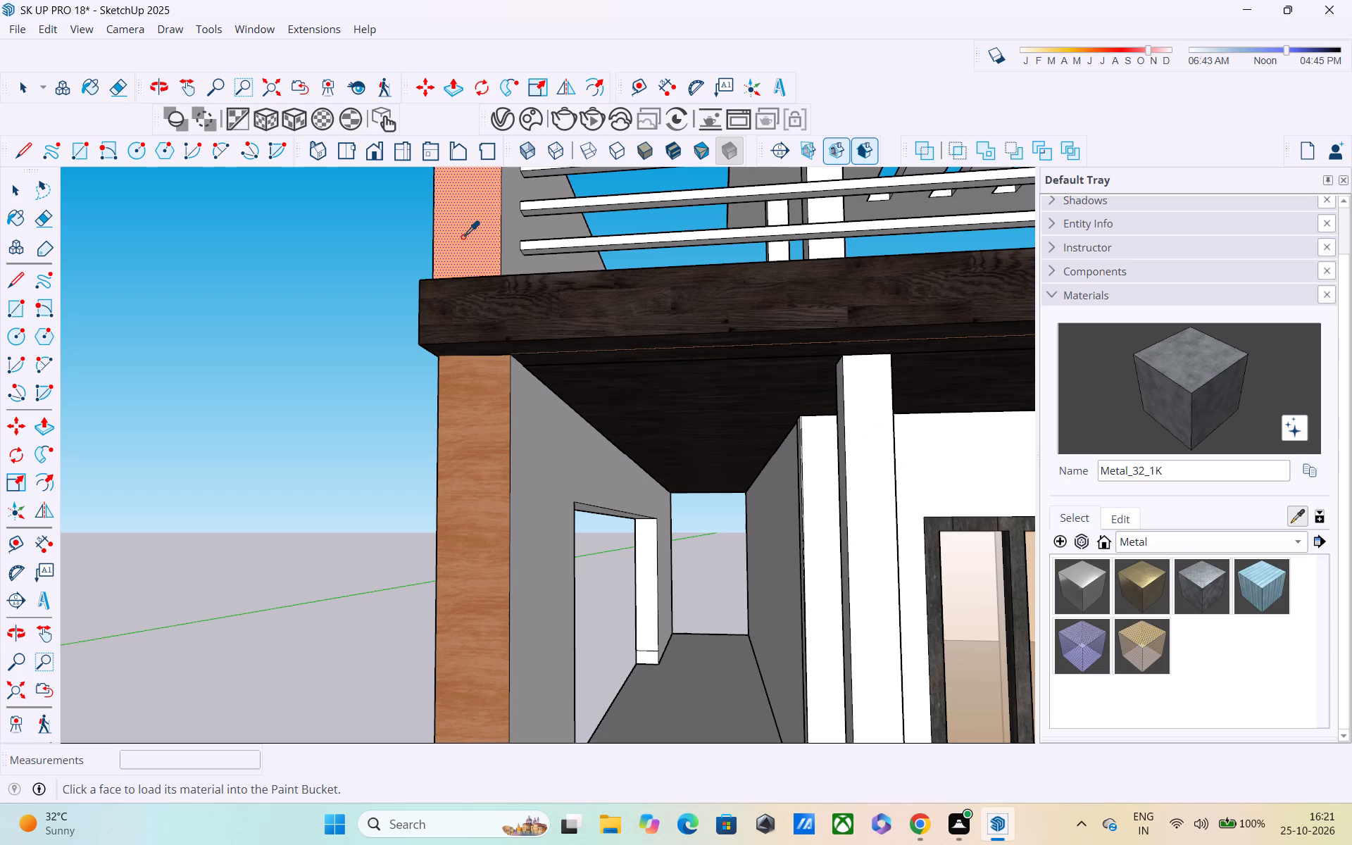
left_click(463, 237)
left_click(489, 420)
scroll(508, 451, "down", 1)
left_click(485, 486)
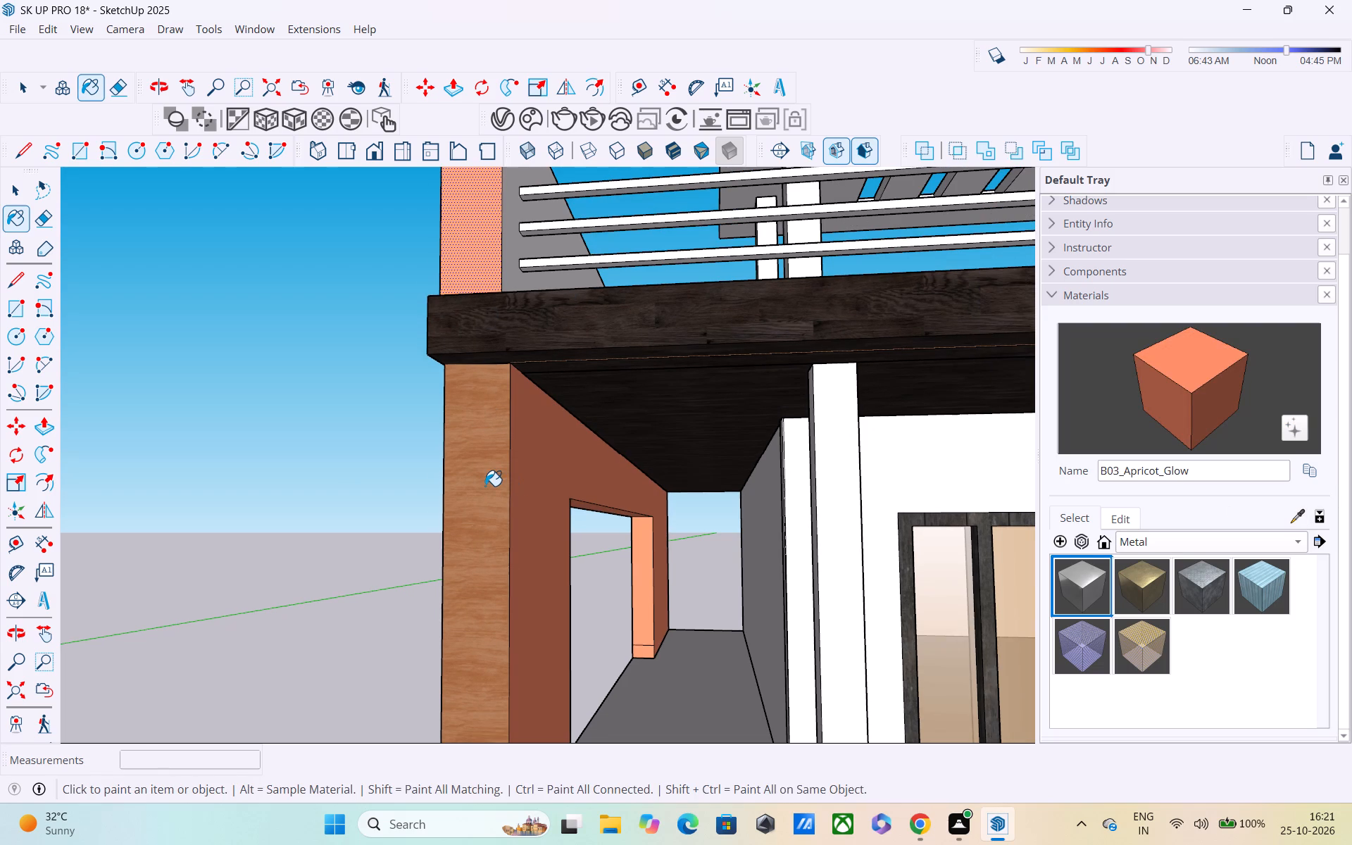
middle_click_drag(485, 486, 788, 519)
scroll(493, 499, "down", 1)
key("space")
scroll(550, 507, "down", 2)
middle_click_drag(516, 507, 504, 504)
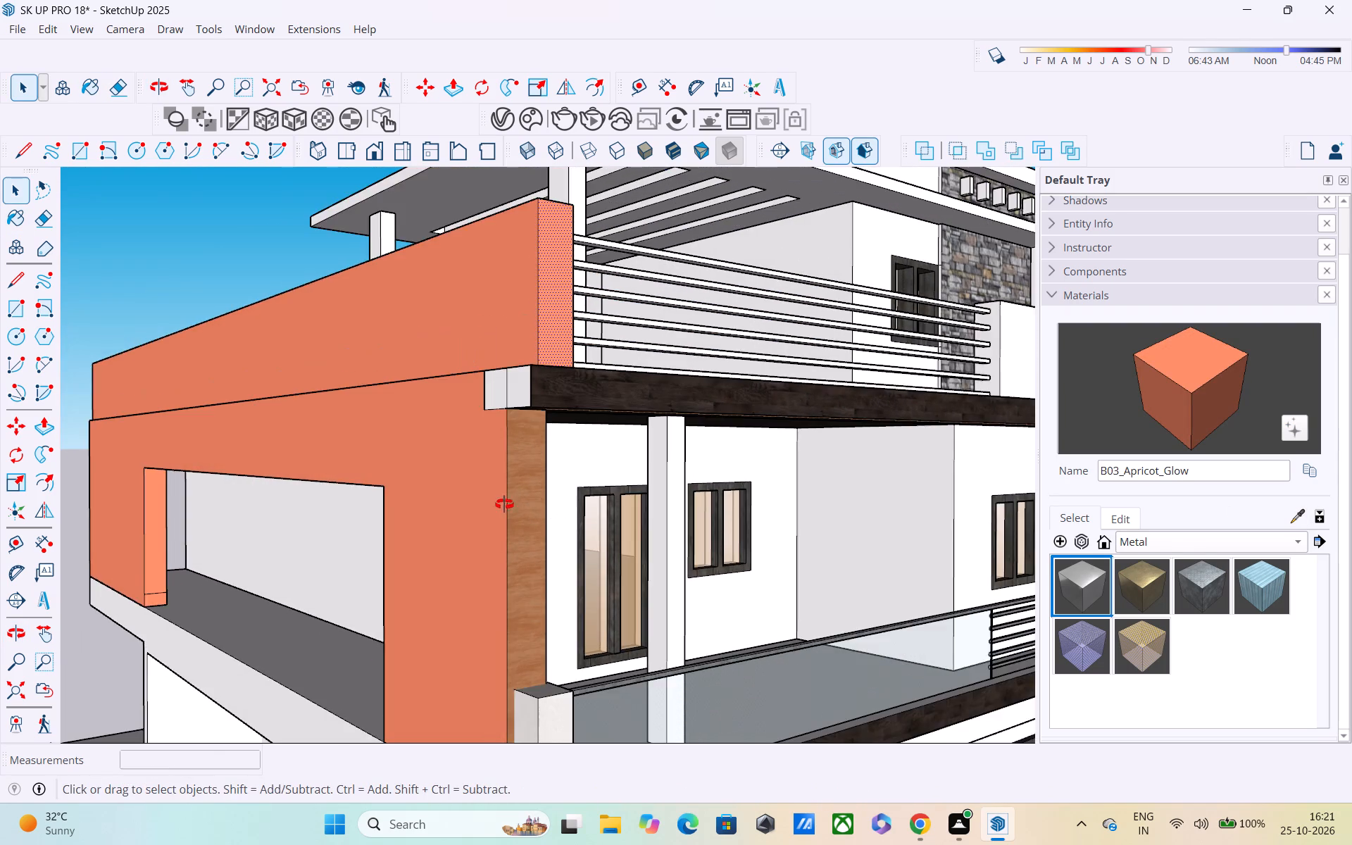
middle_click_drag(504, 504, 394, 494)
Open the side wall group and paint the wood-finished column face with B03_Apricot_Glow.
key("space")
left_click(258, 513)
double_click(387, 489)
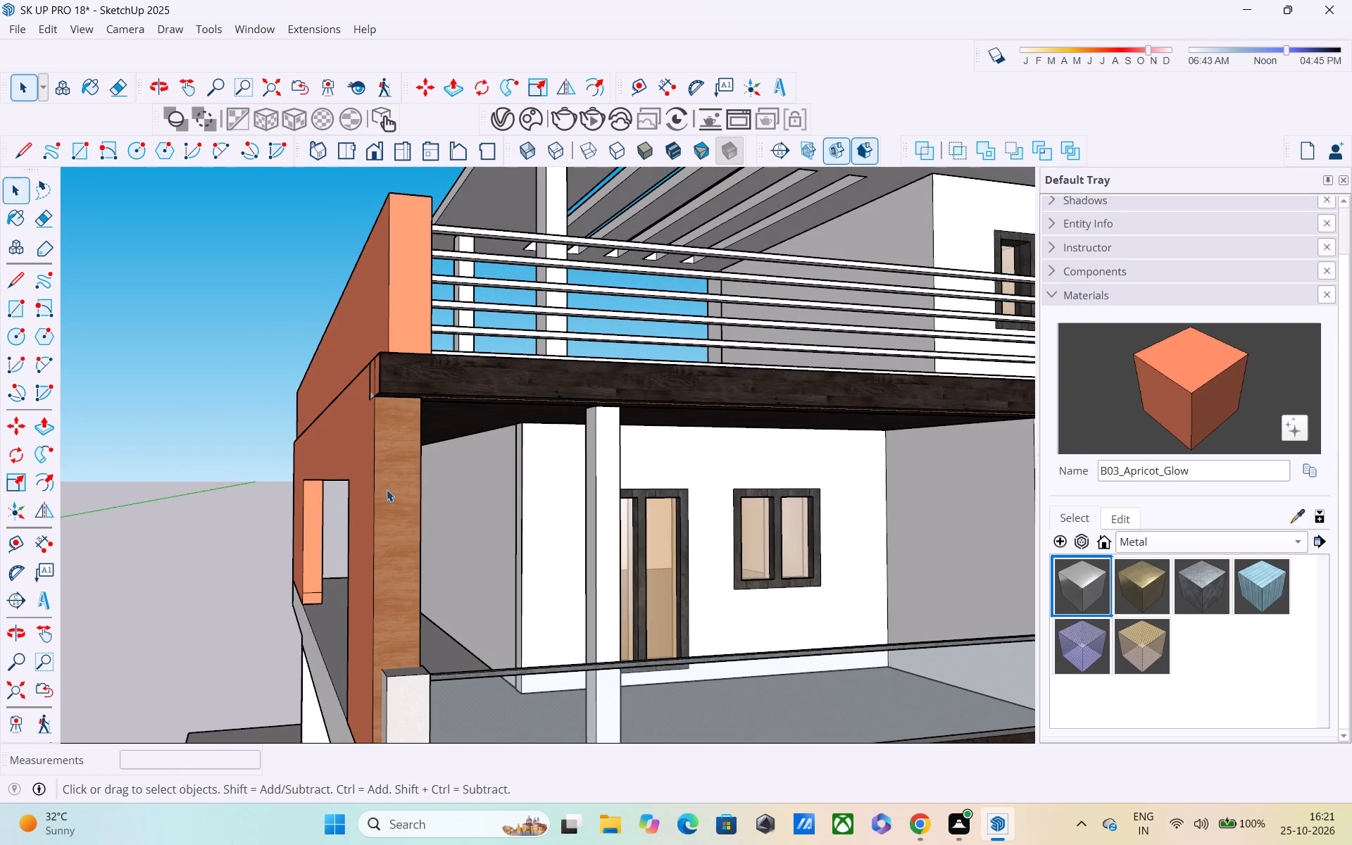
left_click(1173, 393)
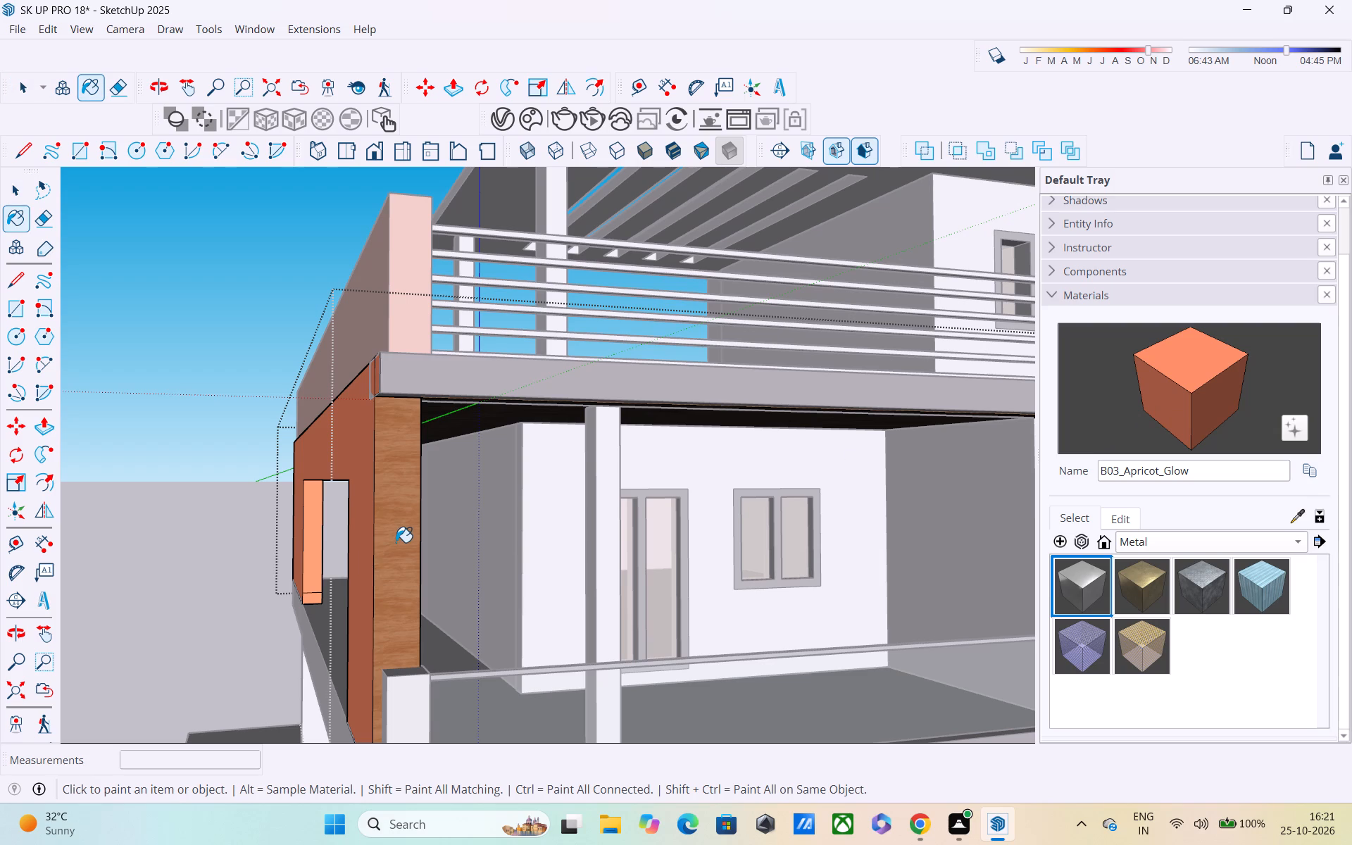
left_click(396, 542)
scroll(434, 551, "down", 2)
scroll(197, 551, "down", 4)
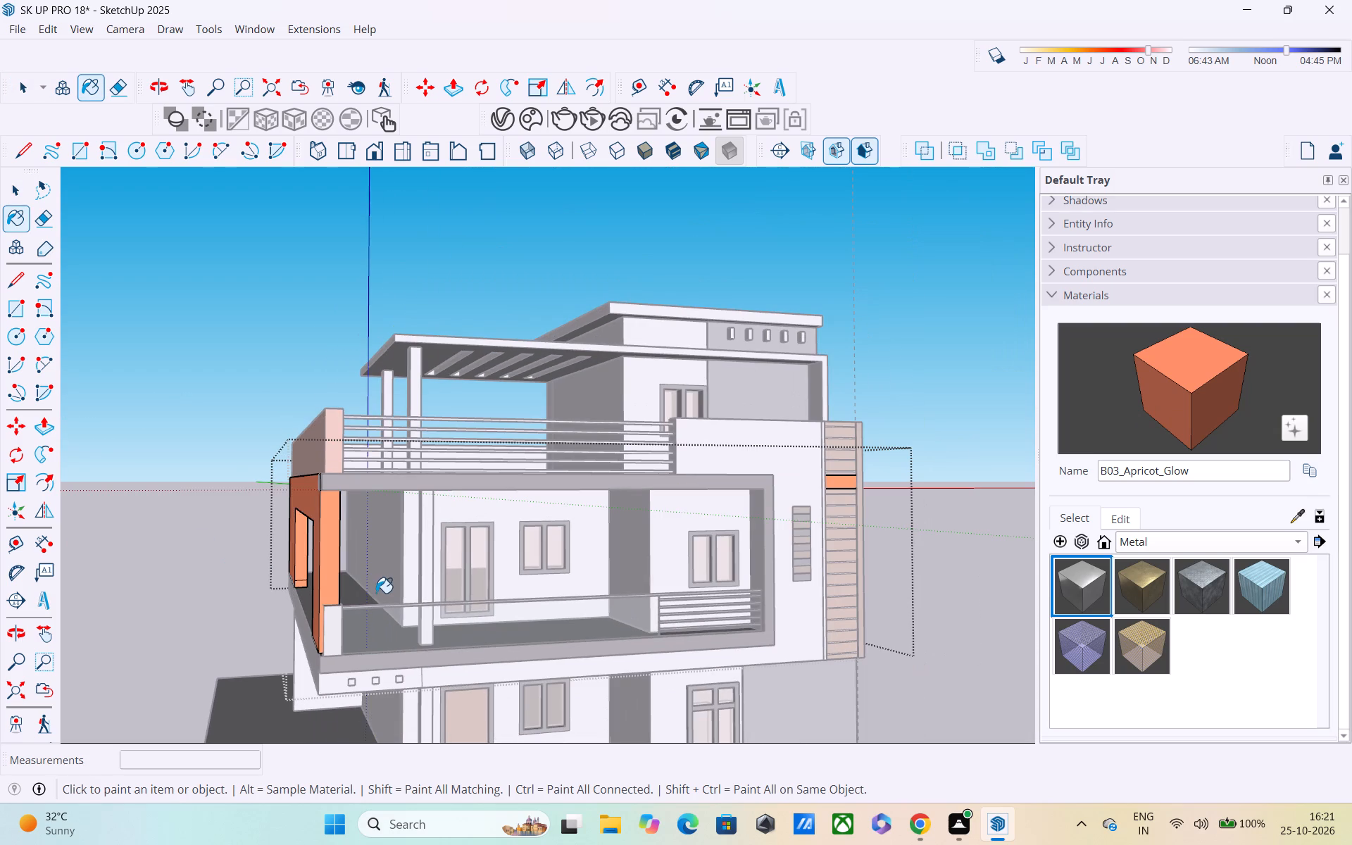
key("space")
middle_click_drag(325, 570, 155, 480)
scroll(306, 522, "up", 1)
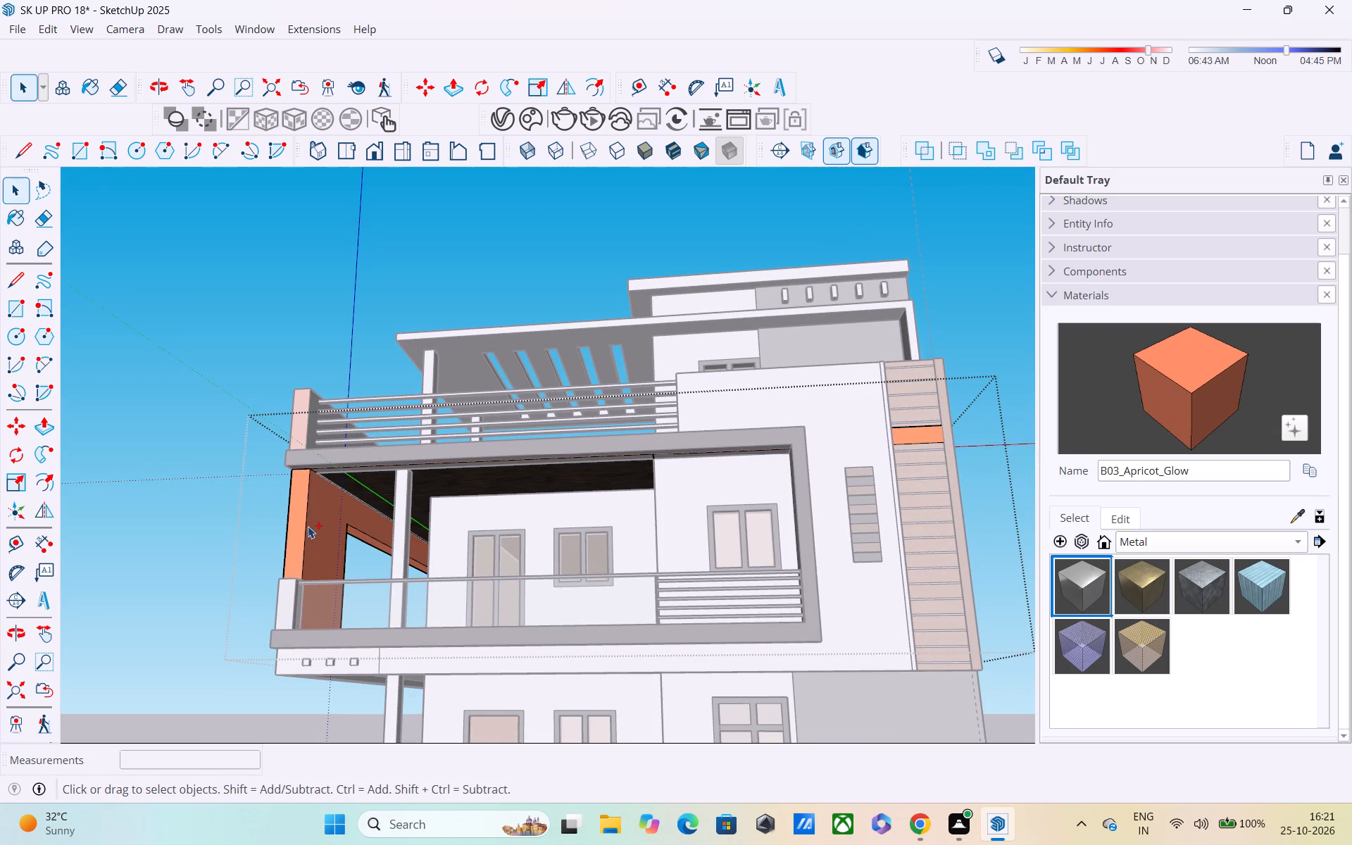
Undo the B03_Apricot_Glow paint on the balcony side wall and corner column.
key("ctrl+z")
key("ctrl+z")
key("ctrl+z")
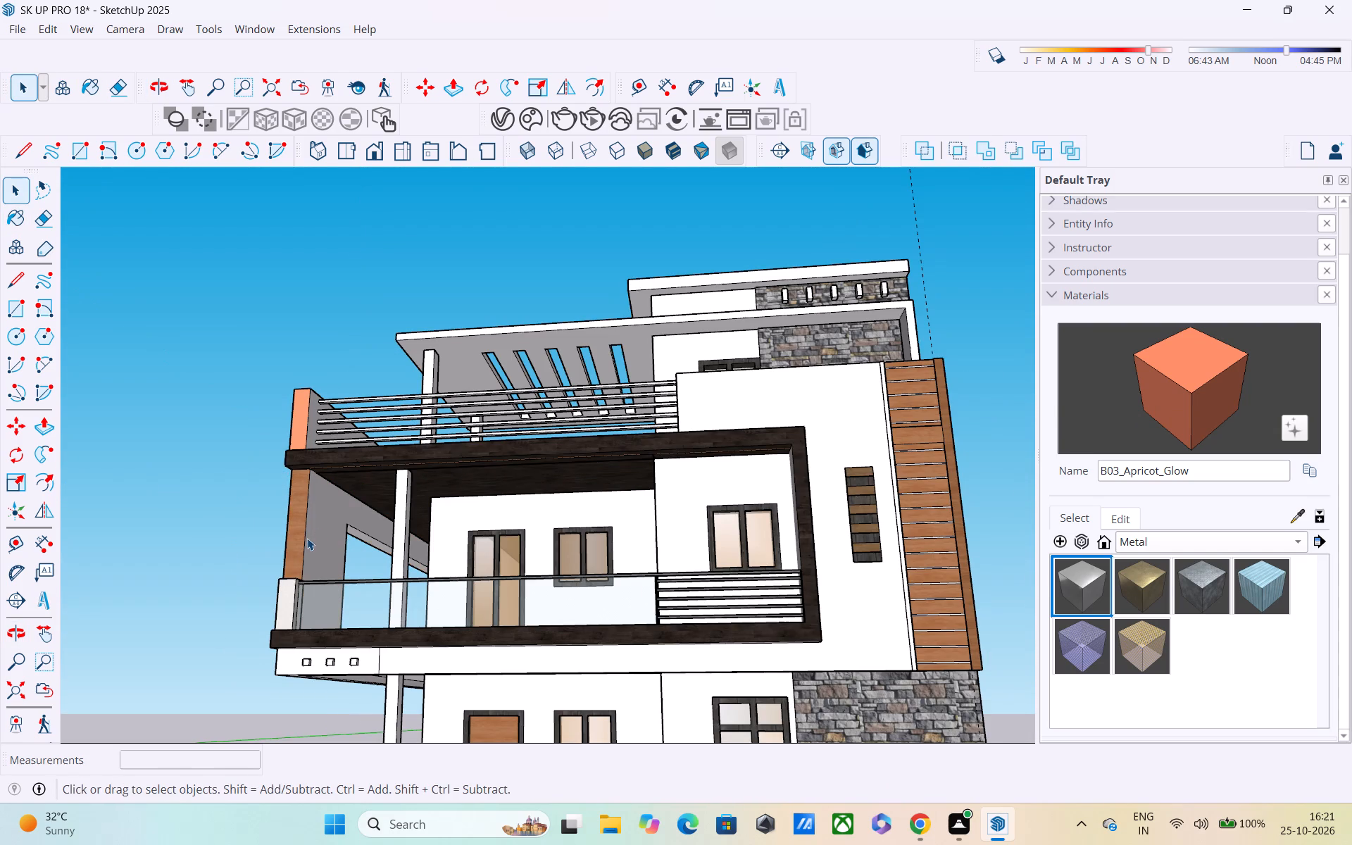
Open the balcony side wall group and draw a line about 1' 1/4" along its top edge, starting at the wood-finished column.
middle_click_drag(298, 531, 73, 545)
key("space")
double_click(351, 549)
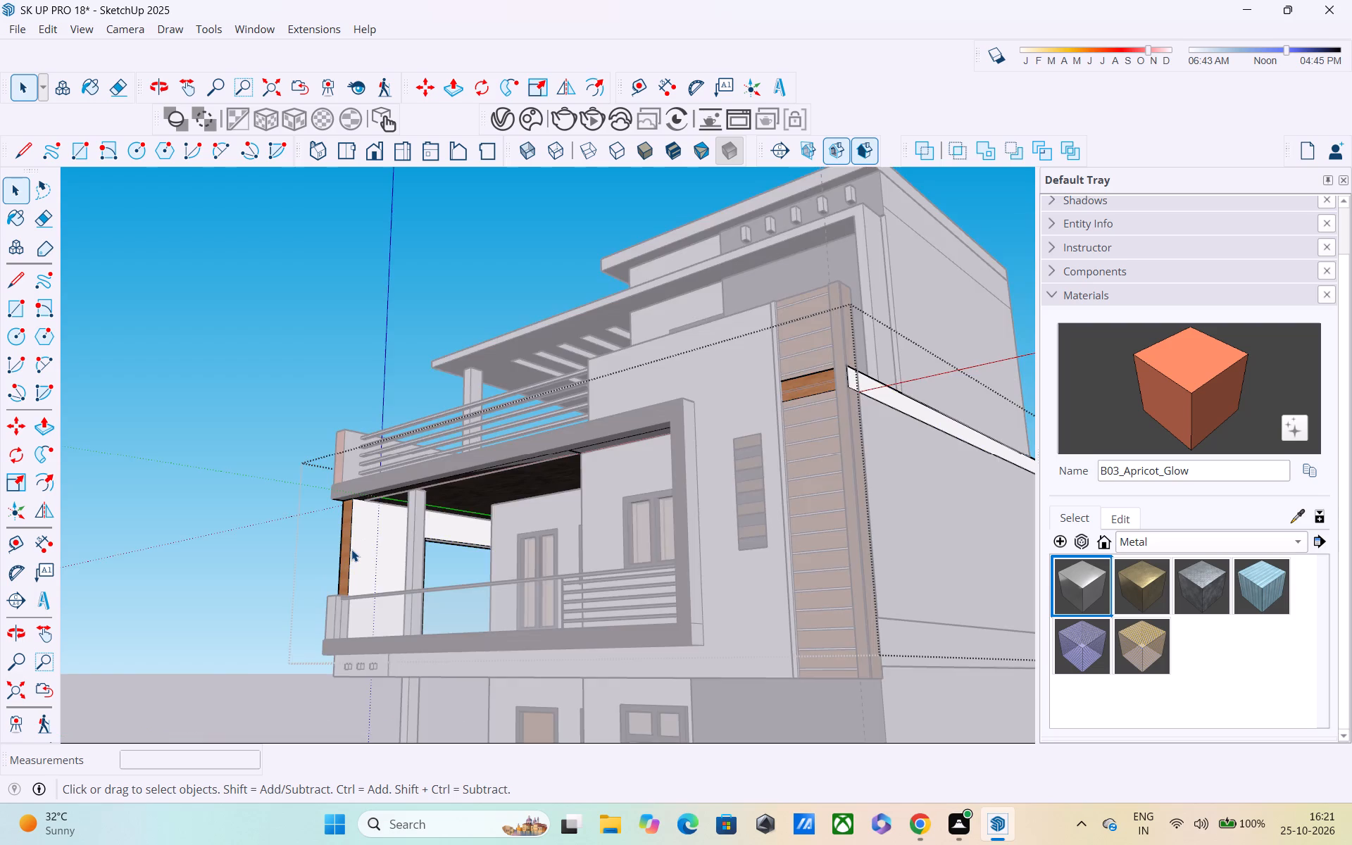
scroll(376, 509, "up", 10)
middle_click_drag(387, 503, 281, 462)
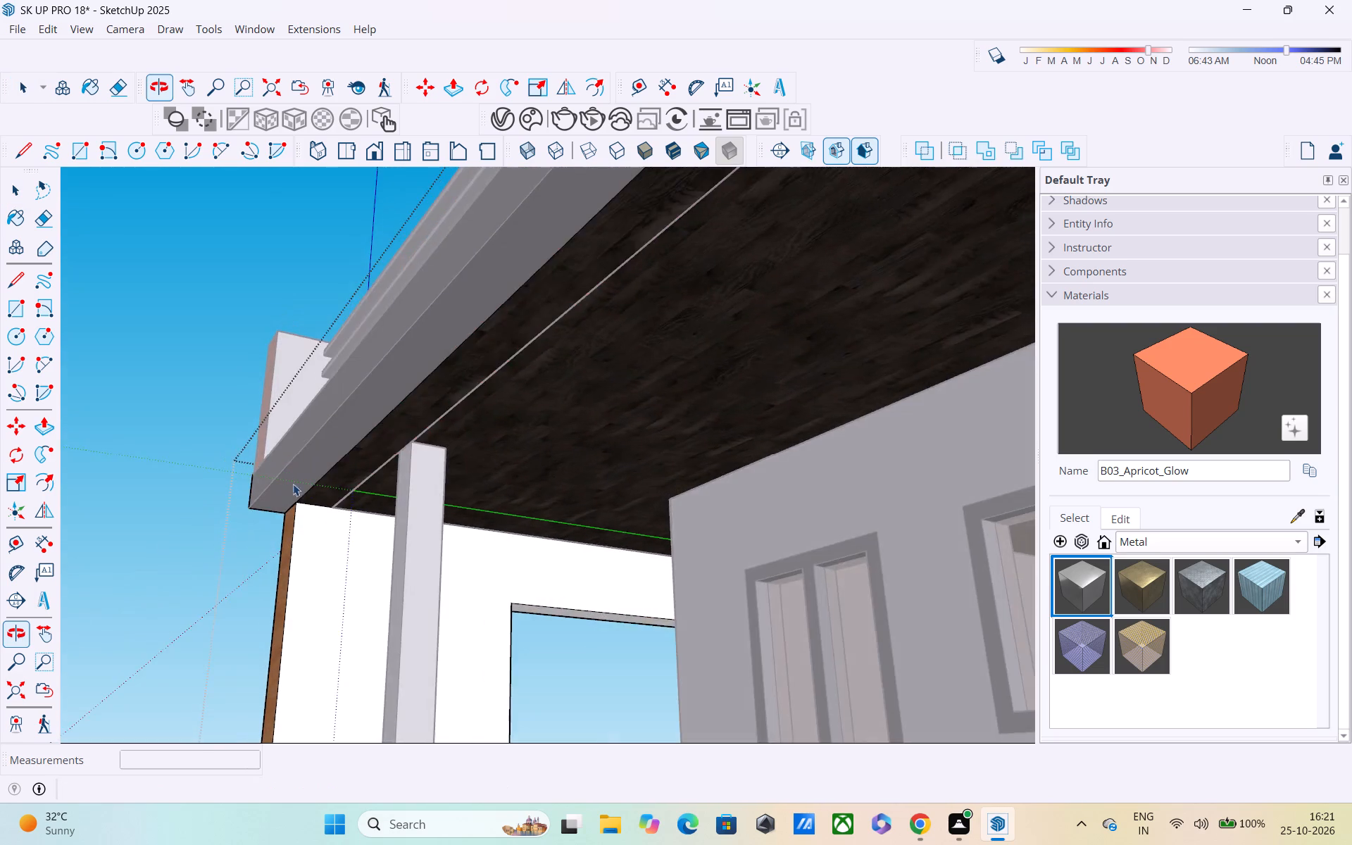
scroll(317, 508, "up", 5)
key("l")
scroll(330, 525, "up", 6)
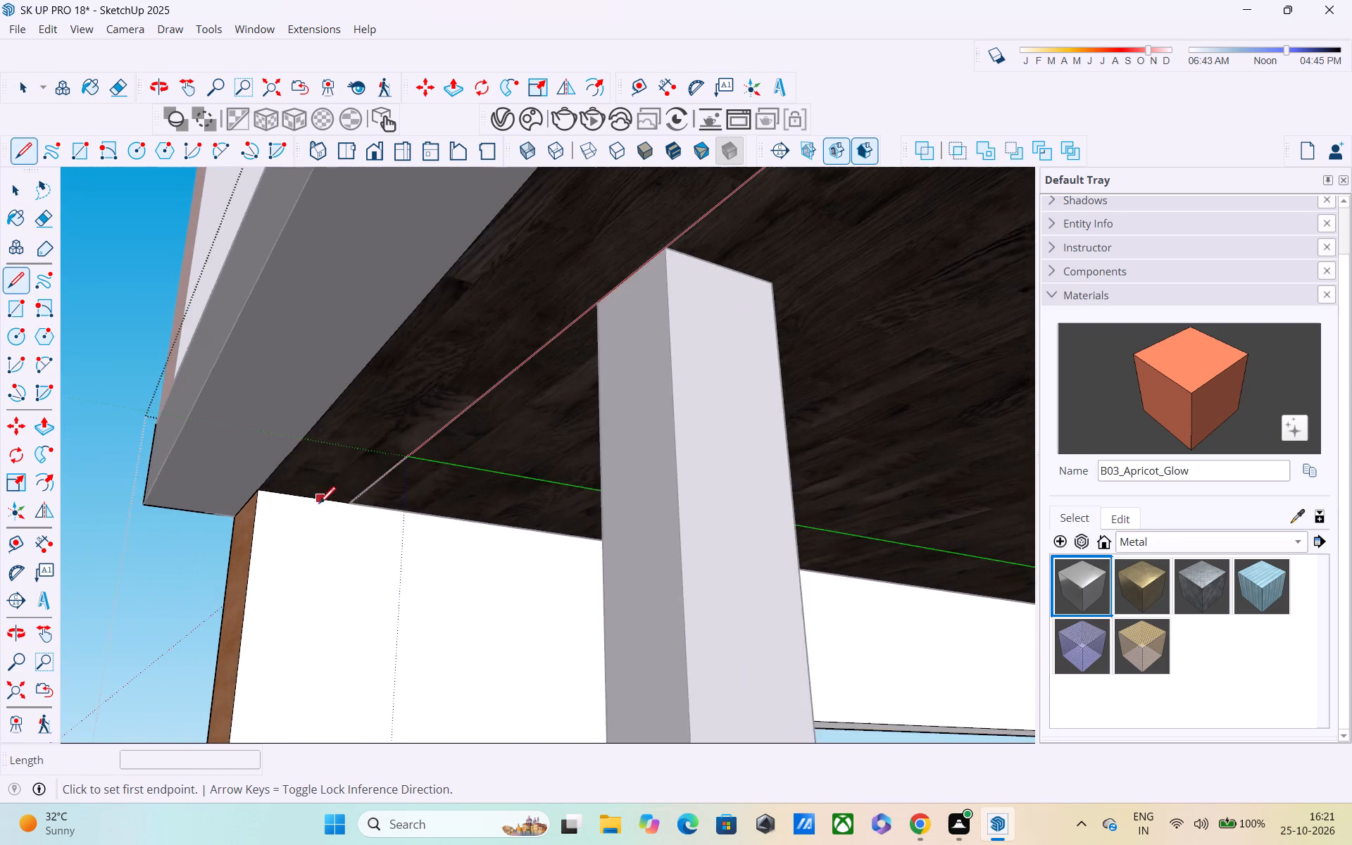
scroll(319, 505, "up", 2)
left_click(234, 489)
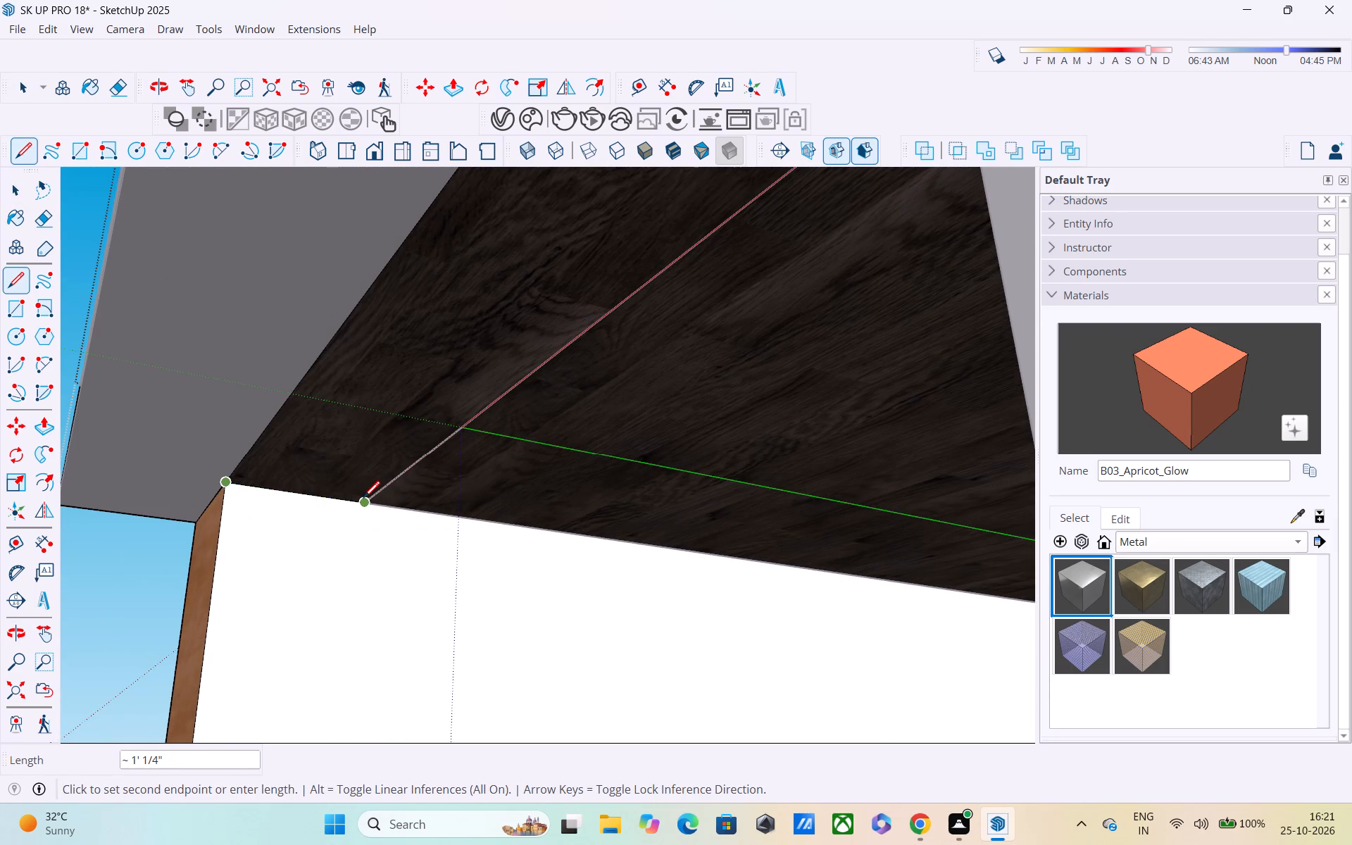
left_click(368, 505)
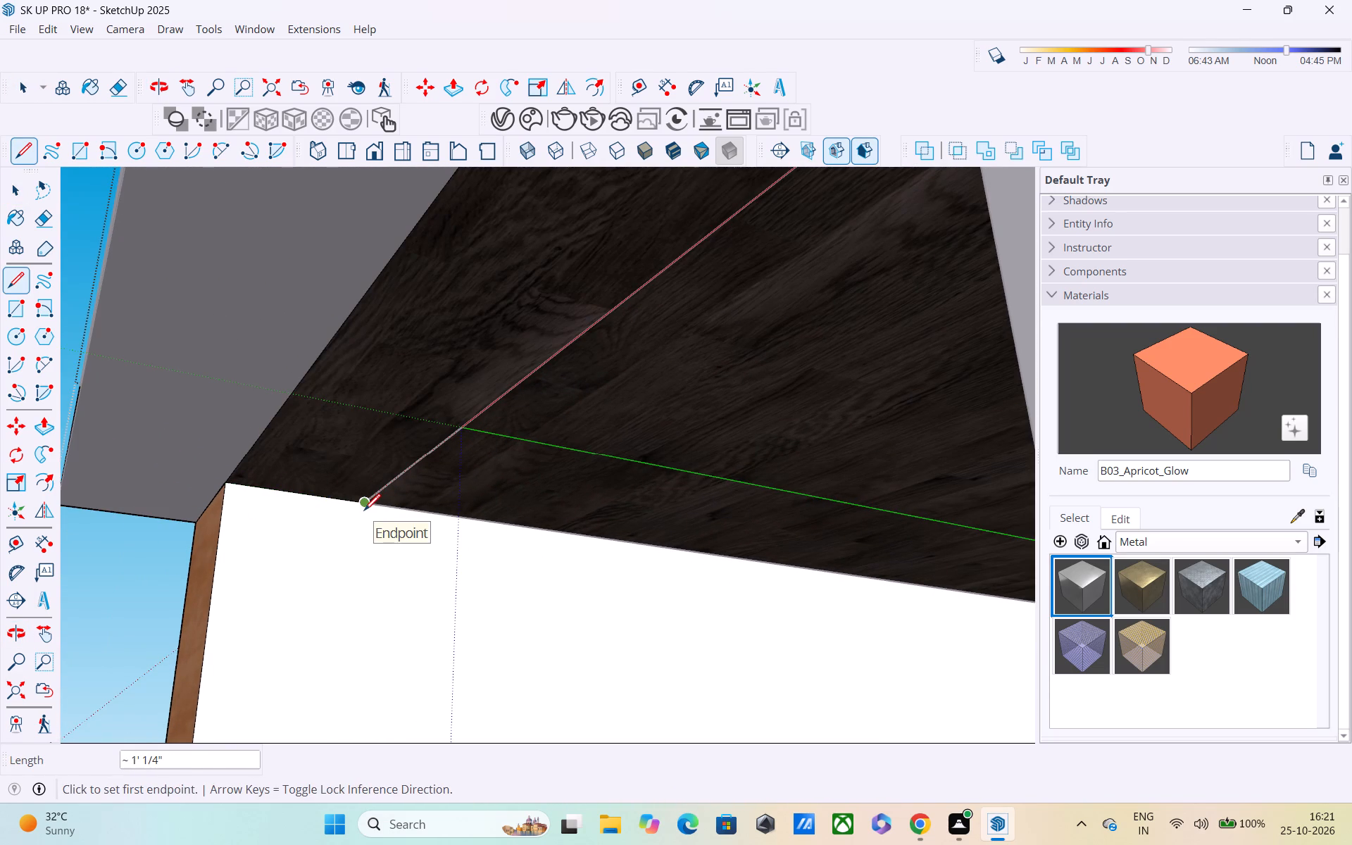
Trace the opposite edges of the concealed strip where the side wall meets the beam, each about 1' 2 7/16" long.
middle_click_drag(363, 512, 752, 501)
middle_click_drag(466, 438, 176, 462)
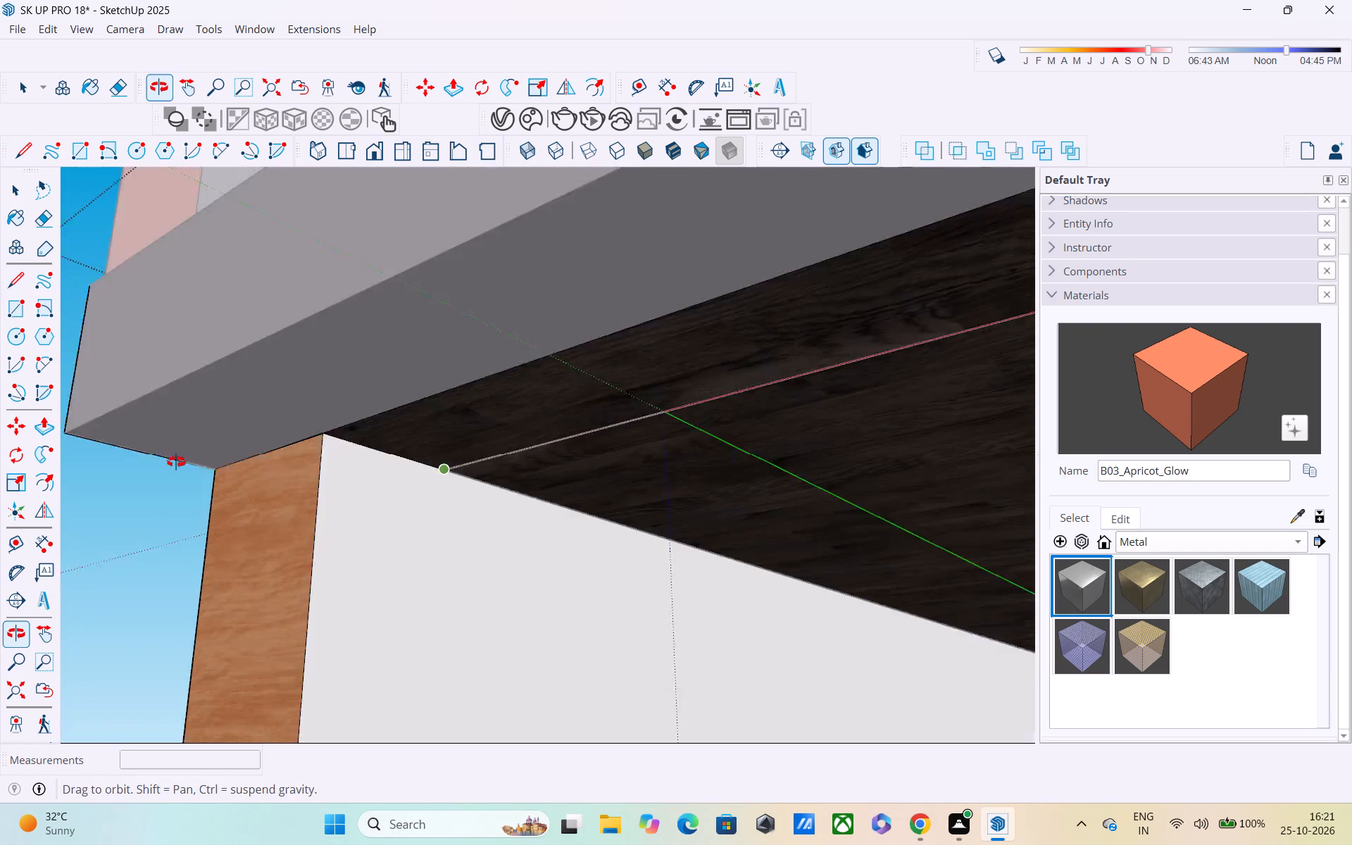
middle_click_drag(176, 462, 144, 464)
scroll(262, 469, "up", 1)
scroll(392, 456, "up", 12)
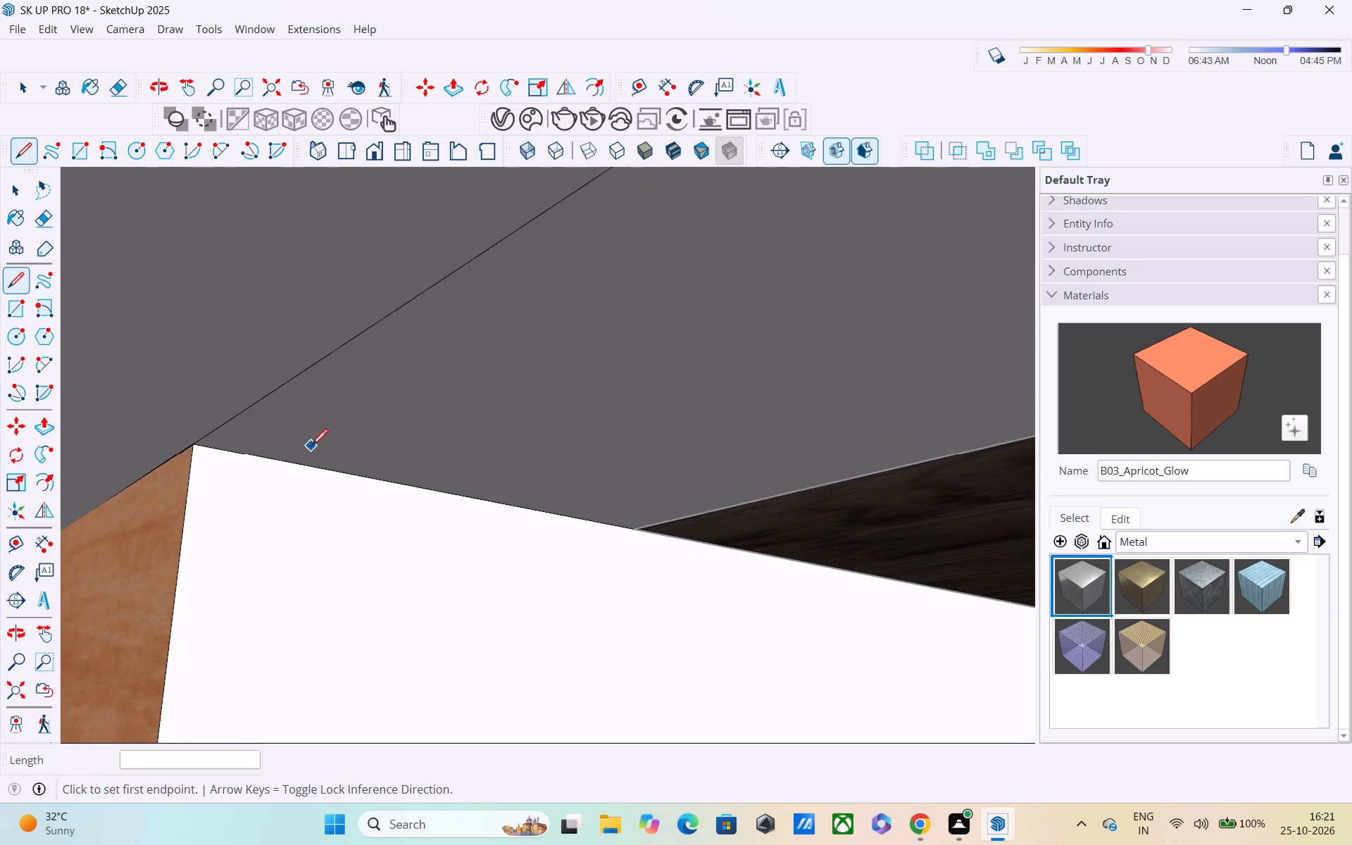
scroll(311, 447, "up", 4)
middle_click_drag(220, 459, 75, 580)
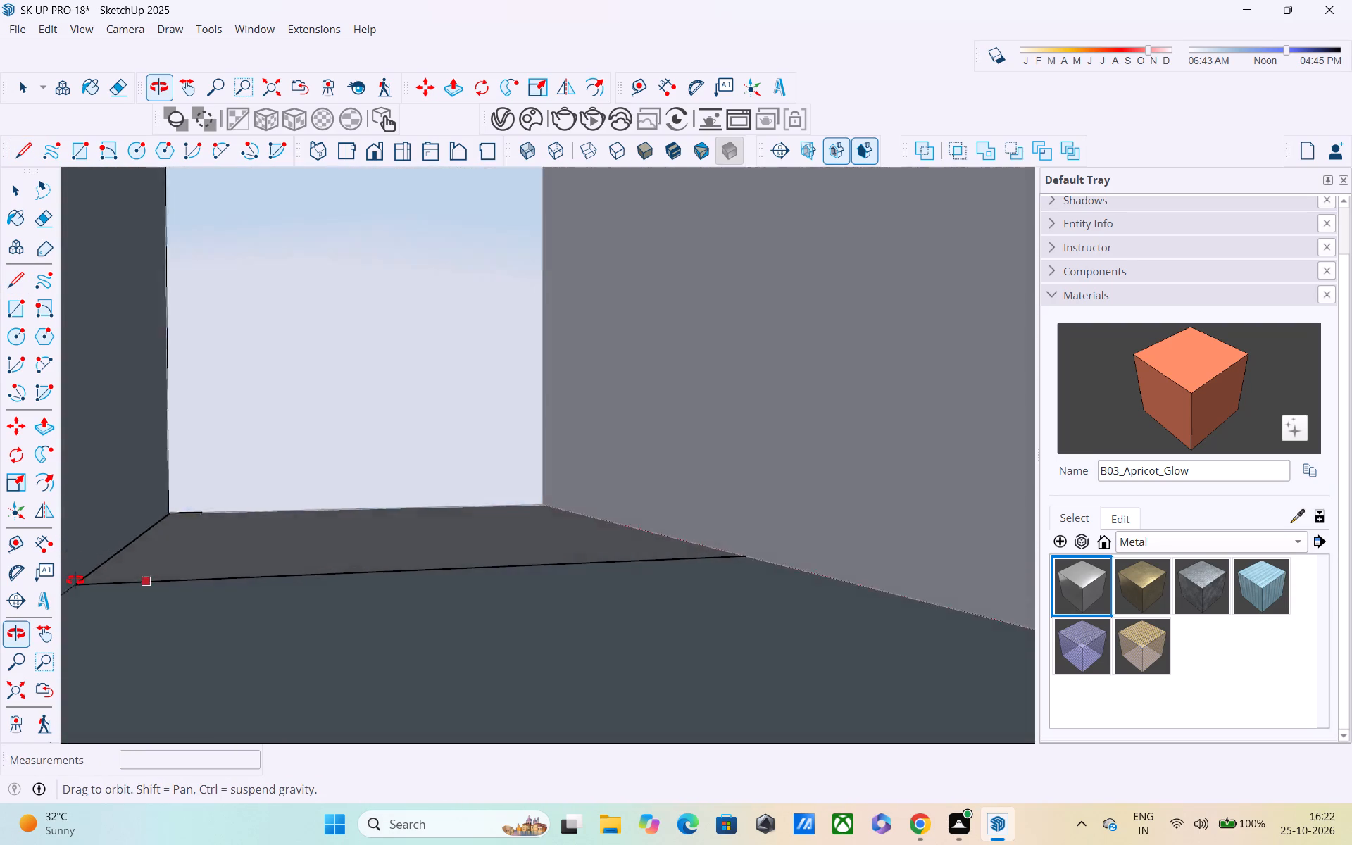
middle_click_drag(75, 580, 84, 608)
left_click(81, 608)
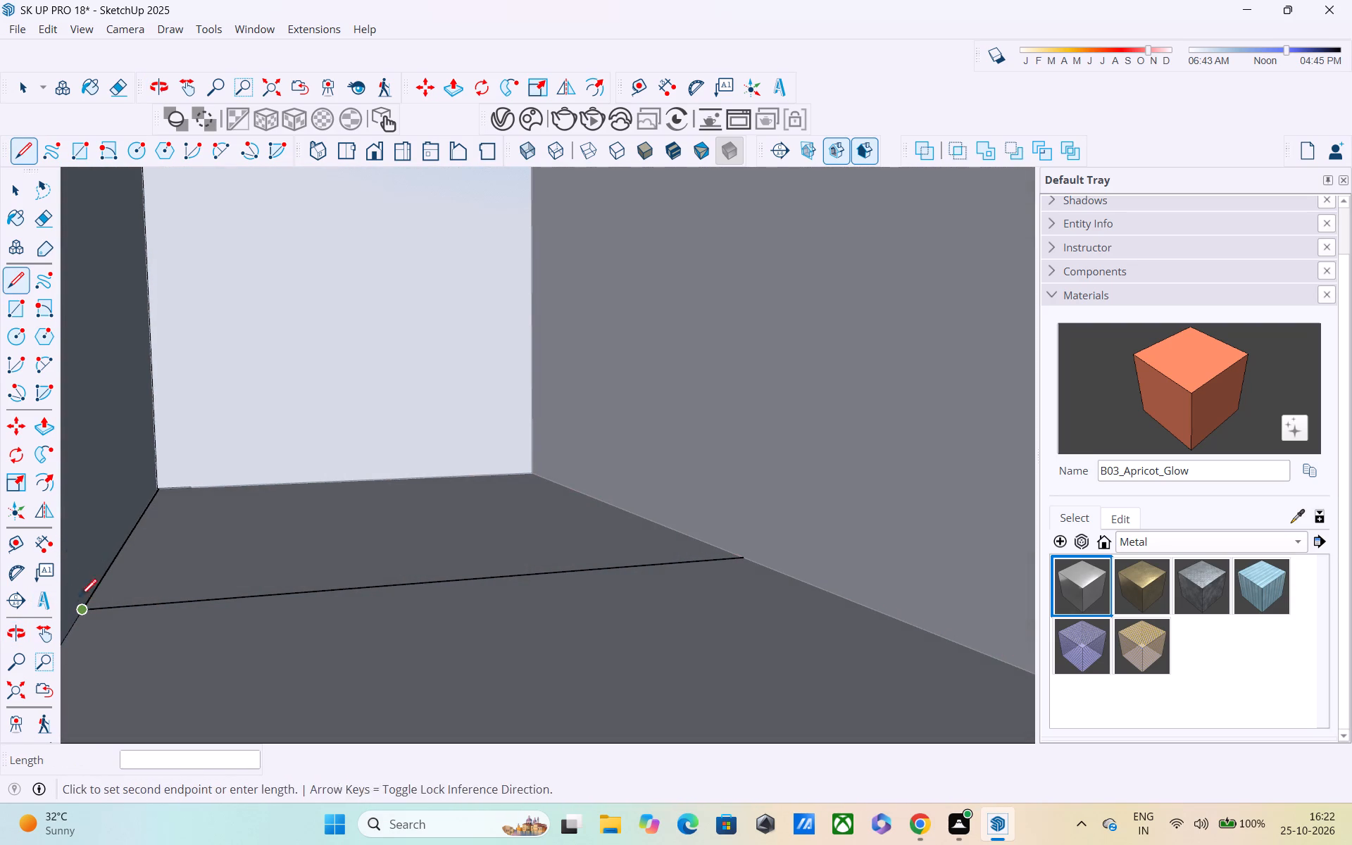
left_click(163, 489)
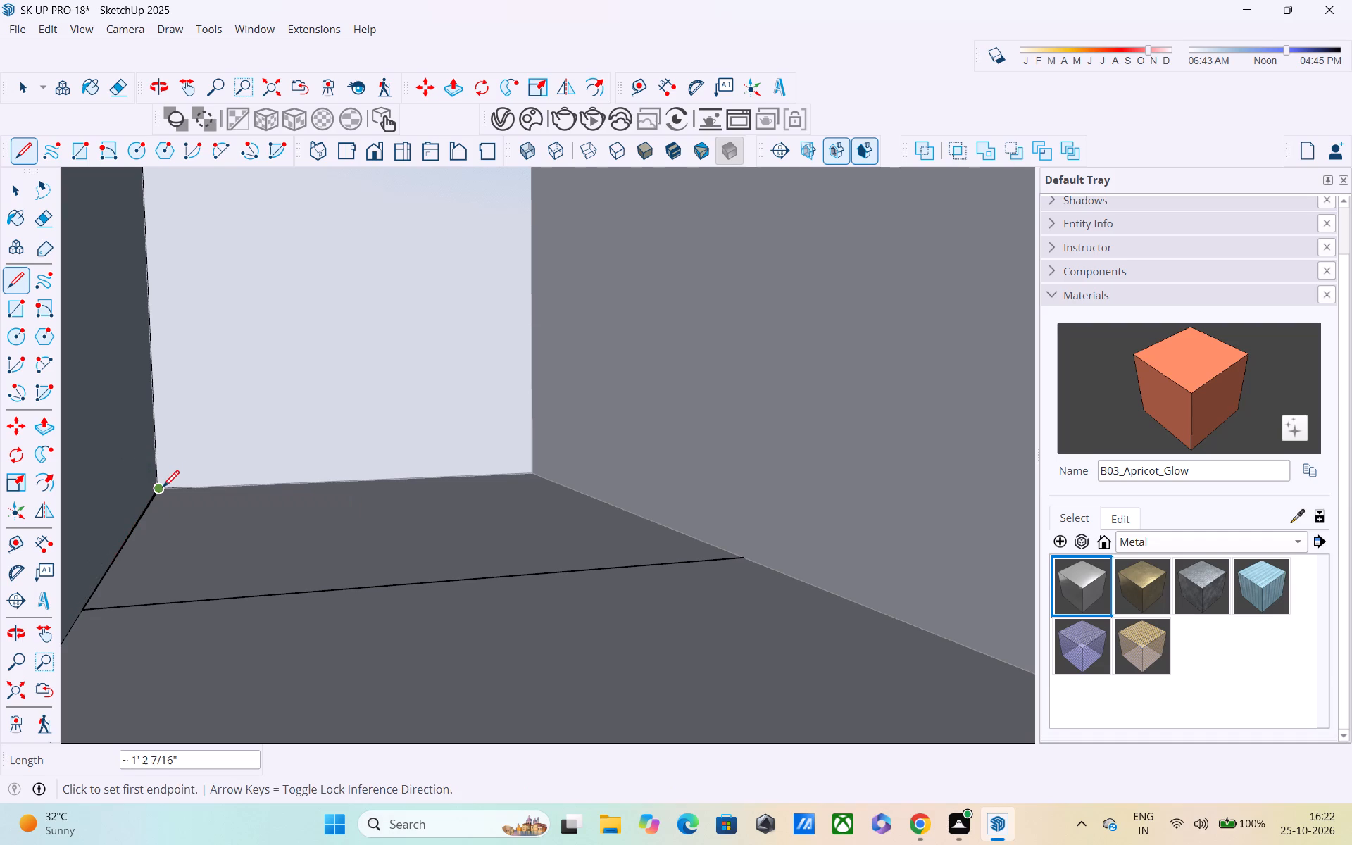
left_click(527, 471)
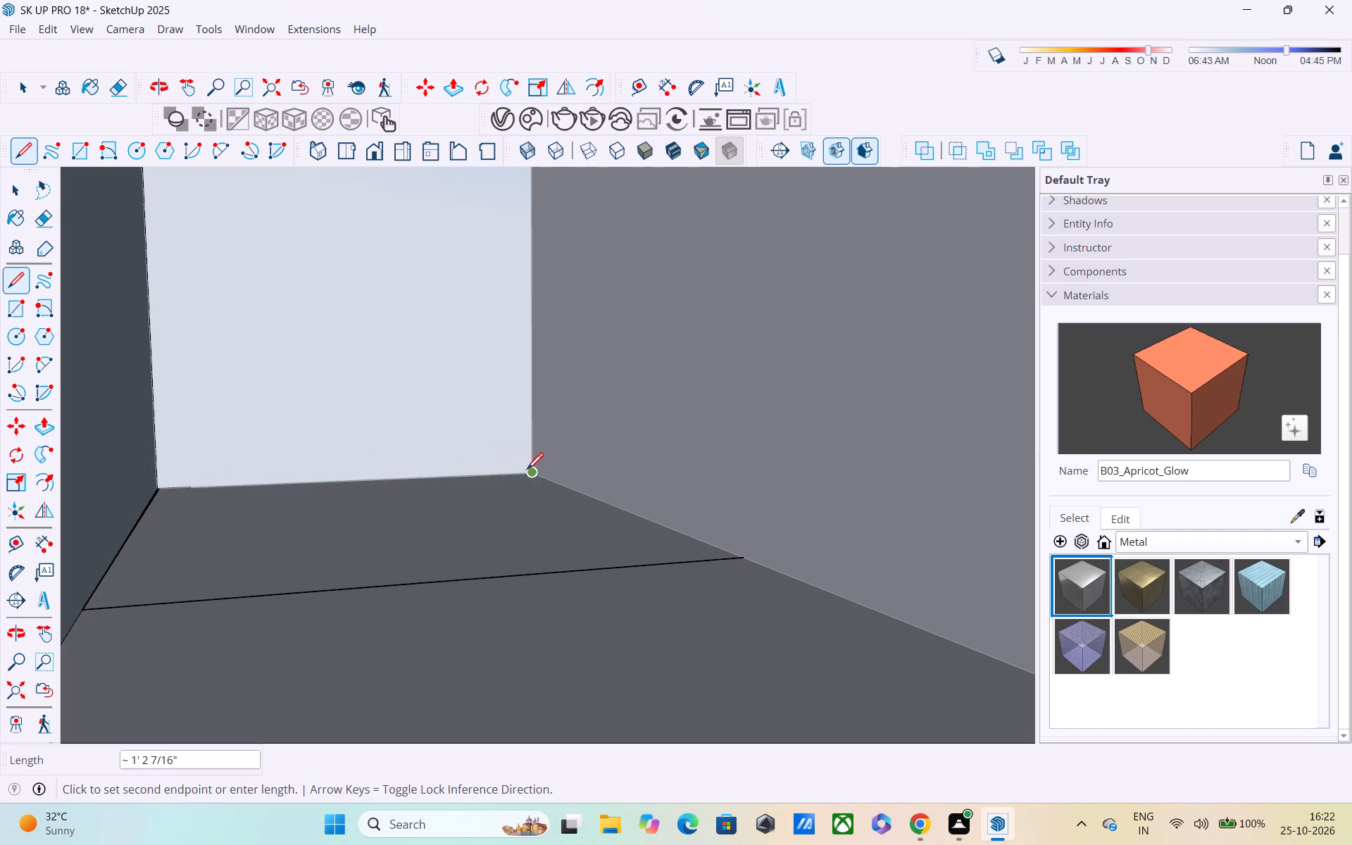
left_click(735, 558)
Draw a line about 2' 13/16" along the bottom edge of the wood-finished face inside the beam.
scroll(719, 427, "down", 4)
middle_click(725, 440, "shift")
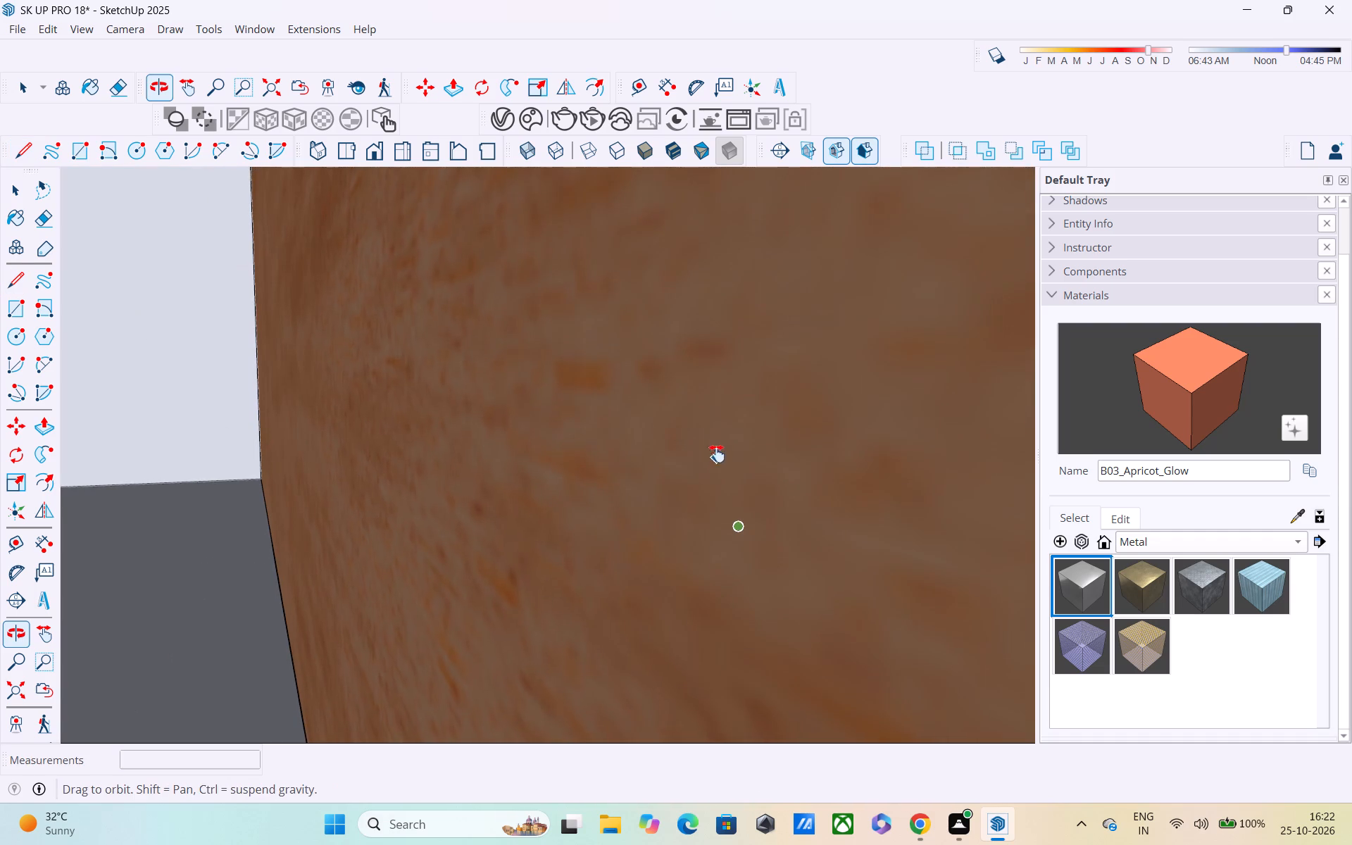
scroll(580, 464, "down", 8)
scroll(276, 581, "down", 3)
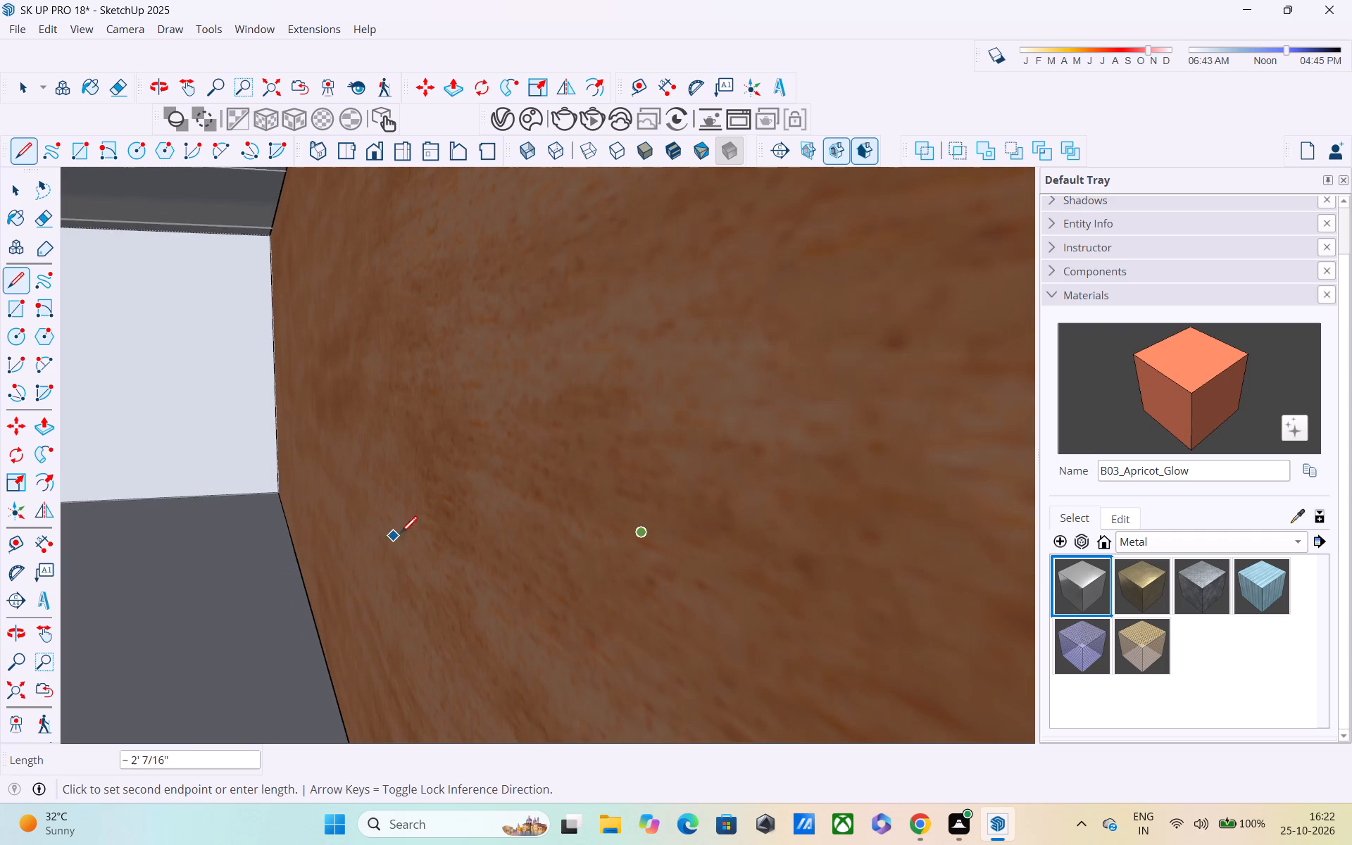
scroll(407, 532, "down", 9)
middle_click_drag(373, 553, 453, 512, "shift")
scroll(390, 539, "down", 1, "shift")
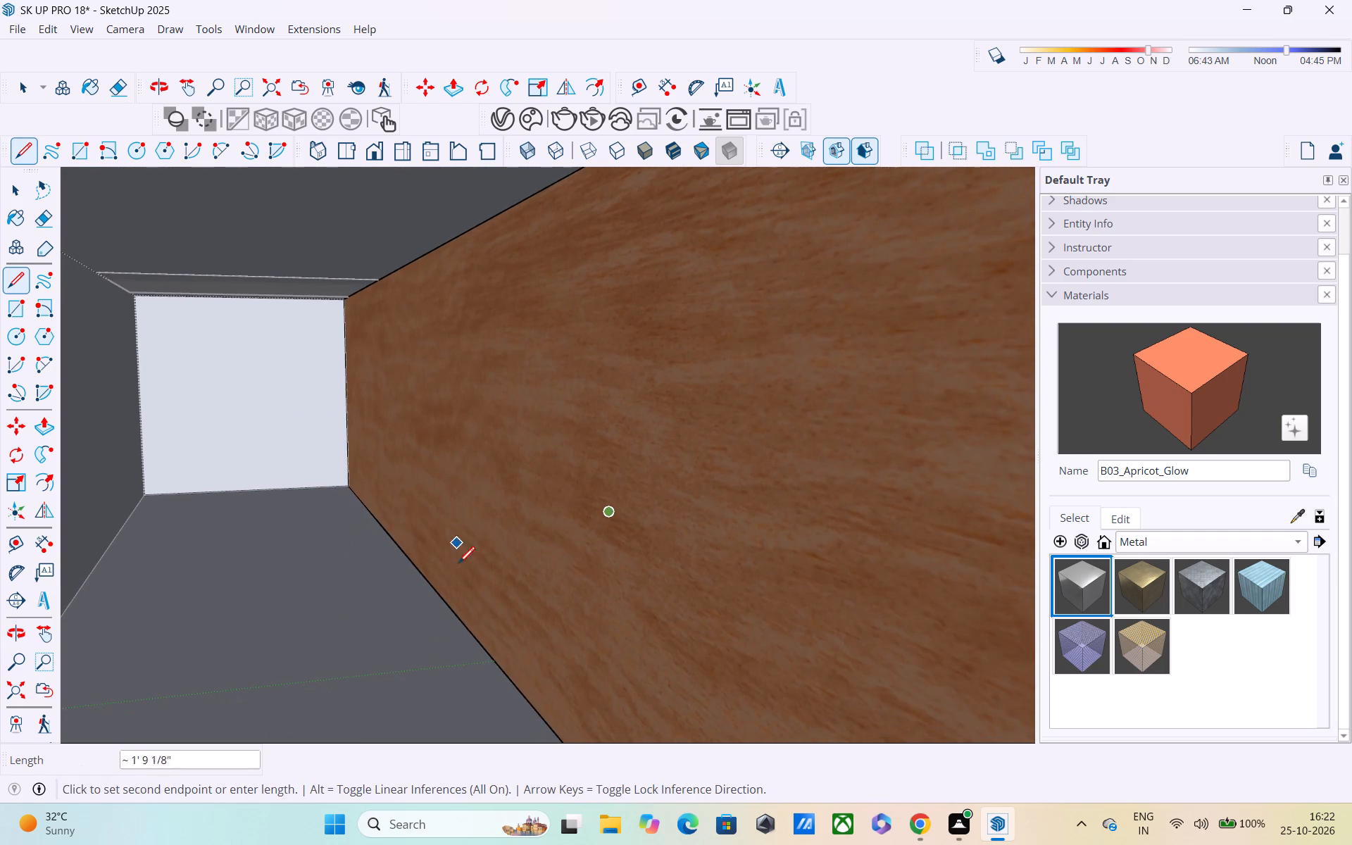
left_click(500, 668)
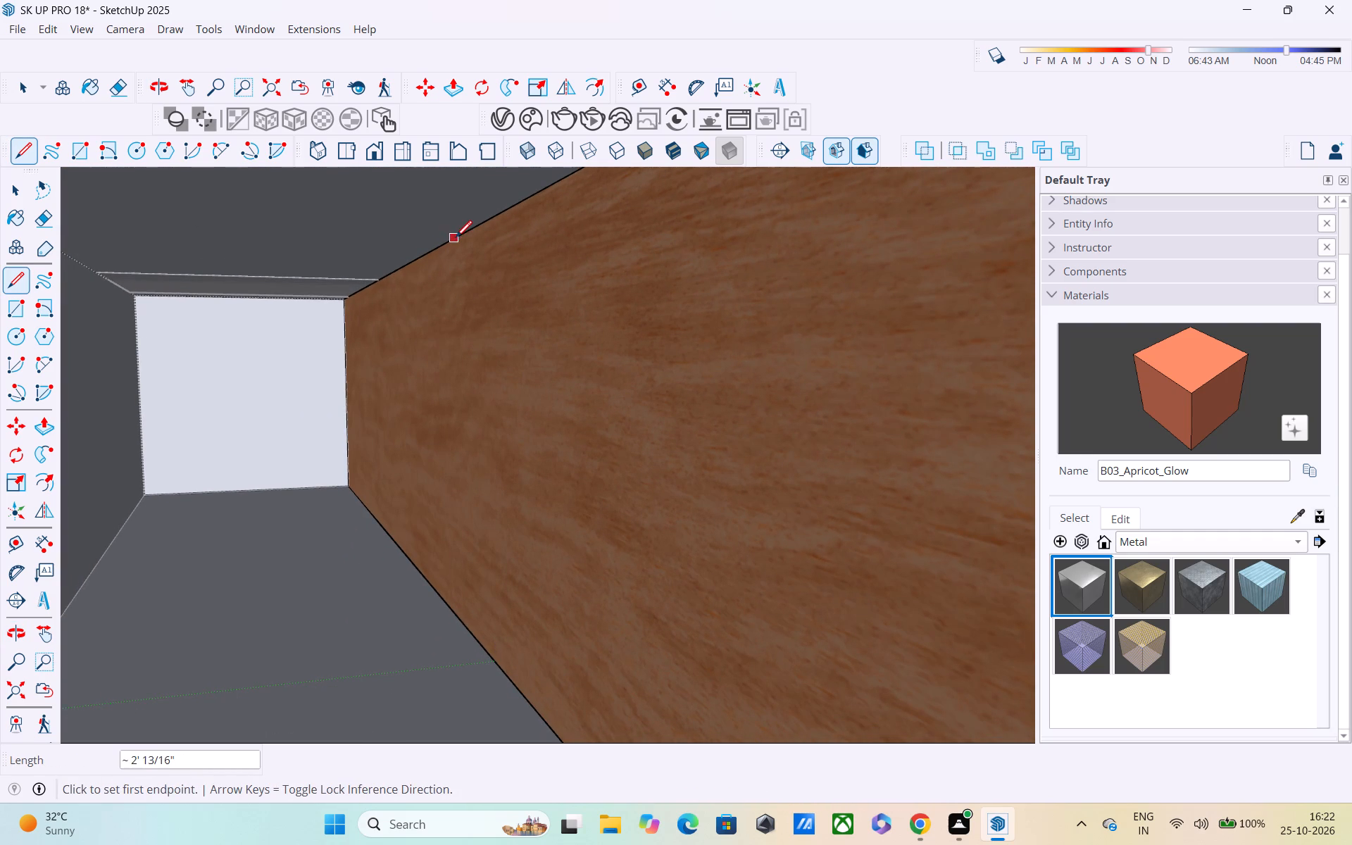
Draw a closed line loop about 1' wide around the inside of the beam, finishing with the vertical edge on the wood-finished face.
left_click(485, 226)
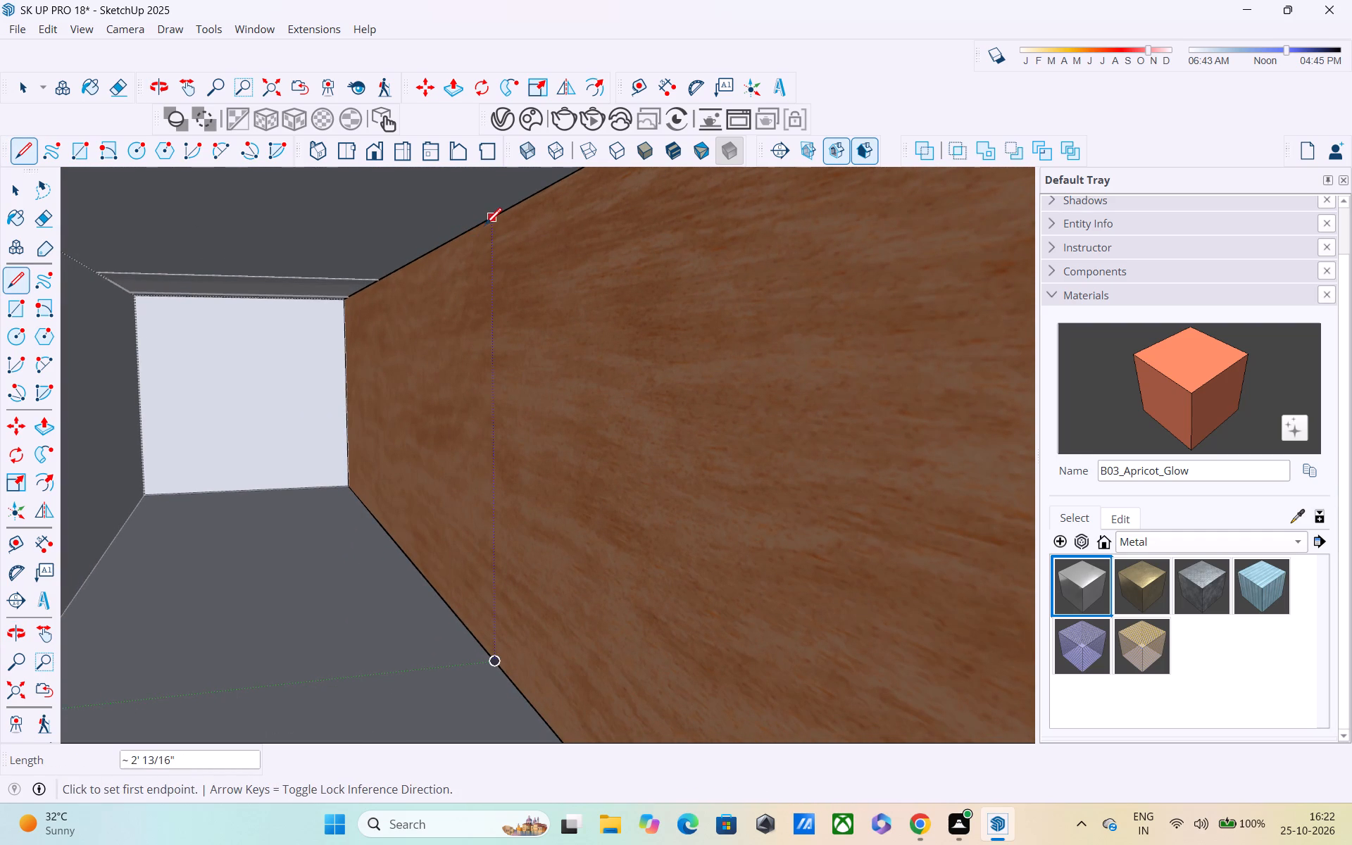
scroll(220, 268, "up", 1, "shift")
middle_click_drag(233, 278, 404, 284, "shift")
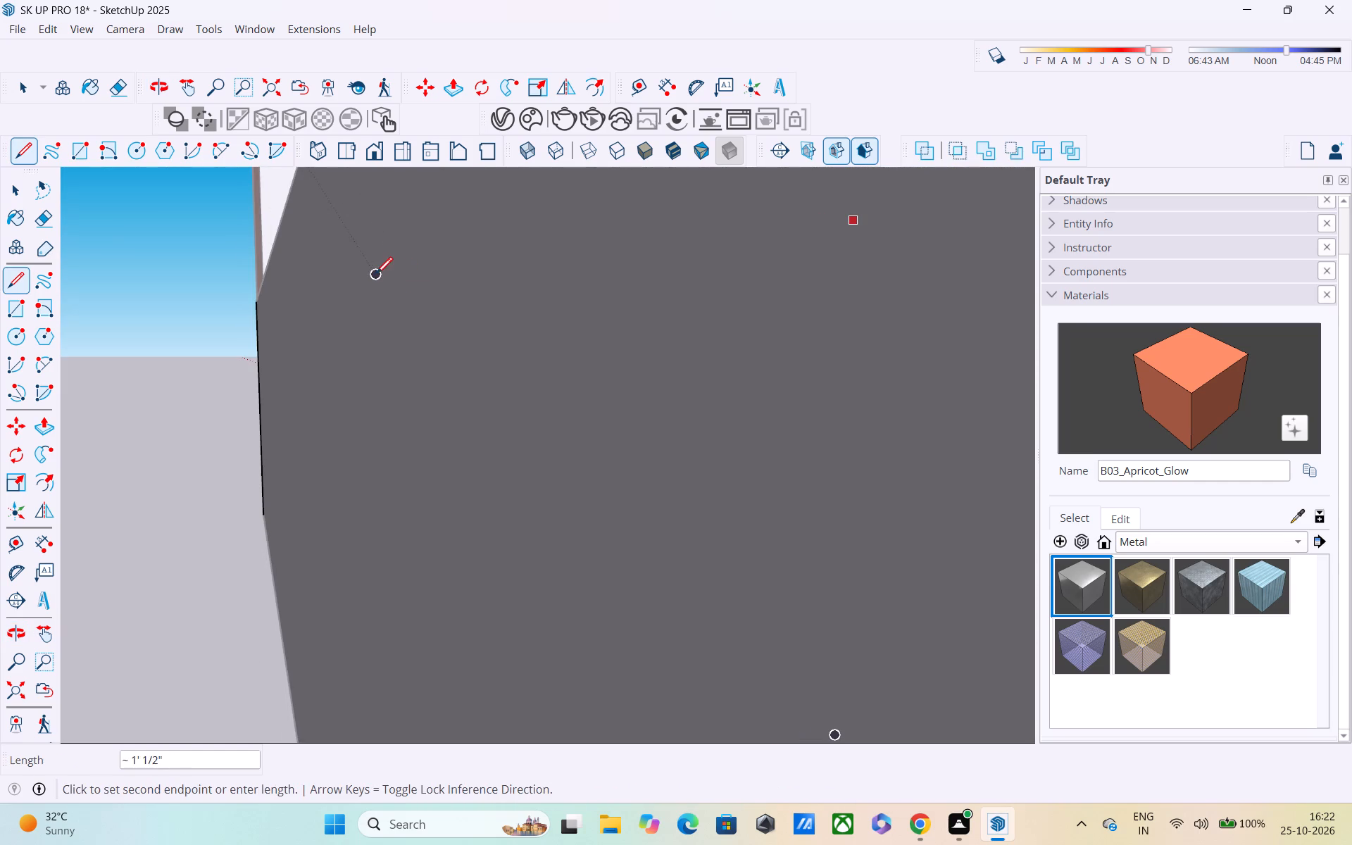
scroll(376, 275, "down", 1, "shift")
middle_click_drag(370, 275, 83, 301, "shift")
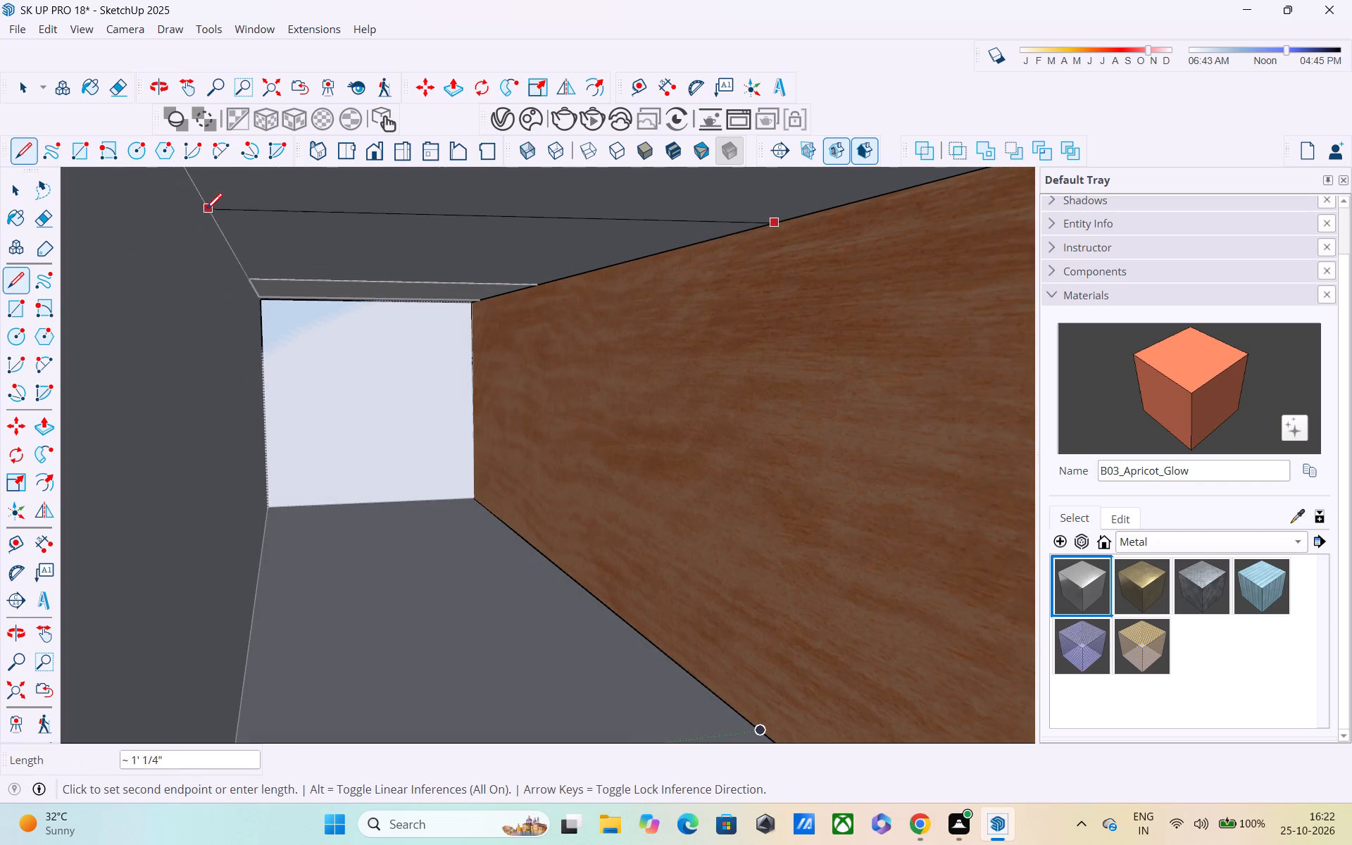
left_click(206, 208)
middle_click_drag(234, 317, 271, 241, "shift")
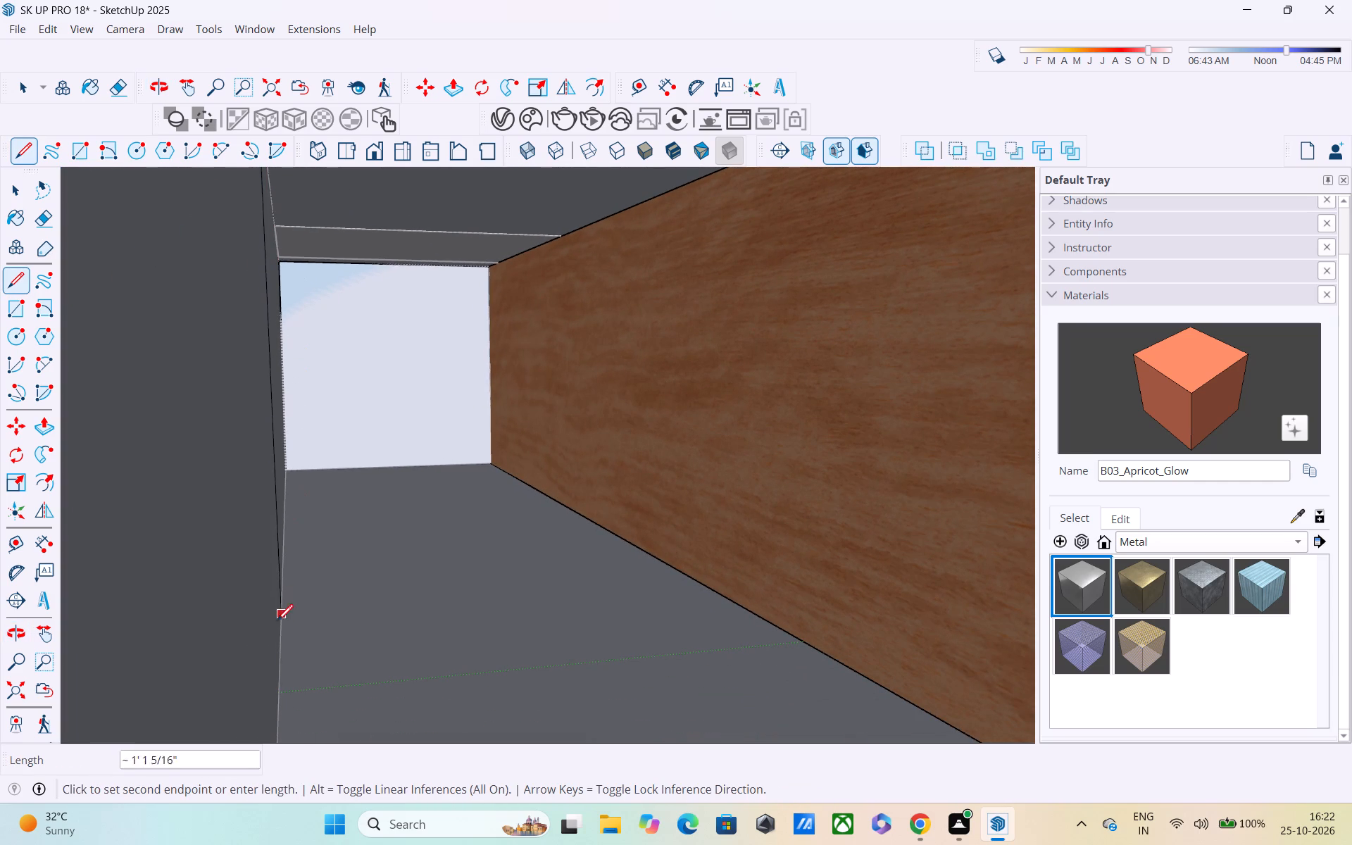
left_click(279, 688)
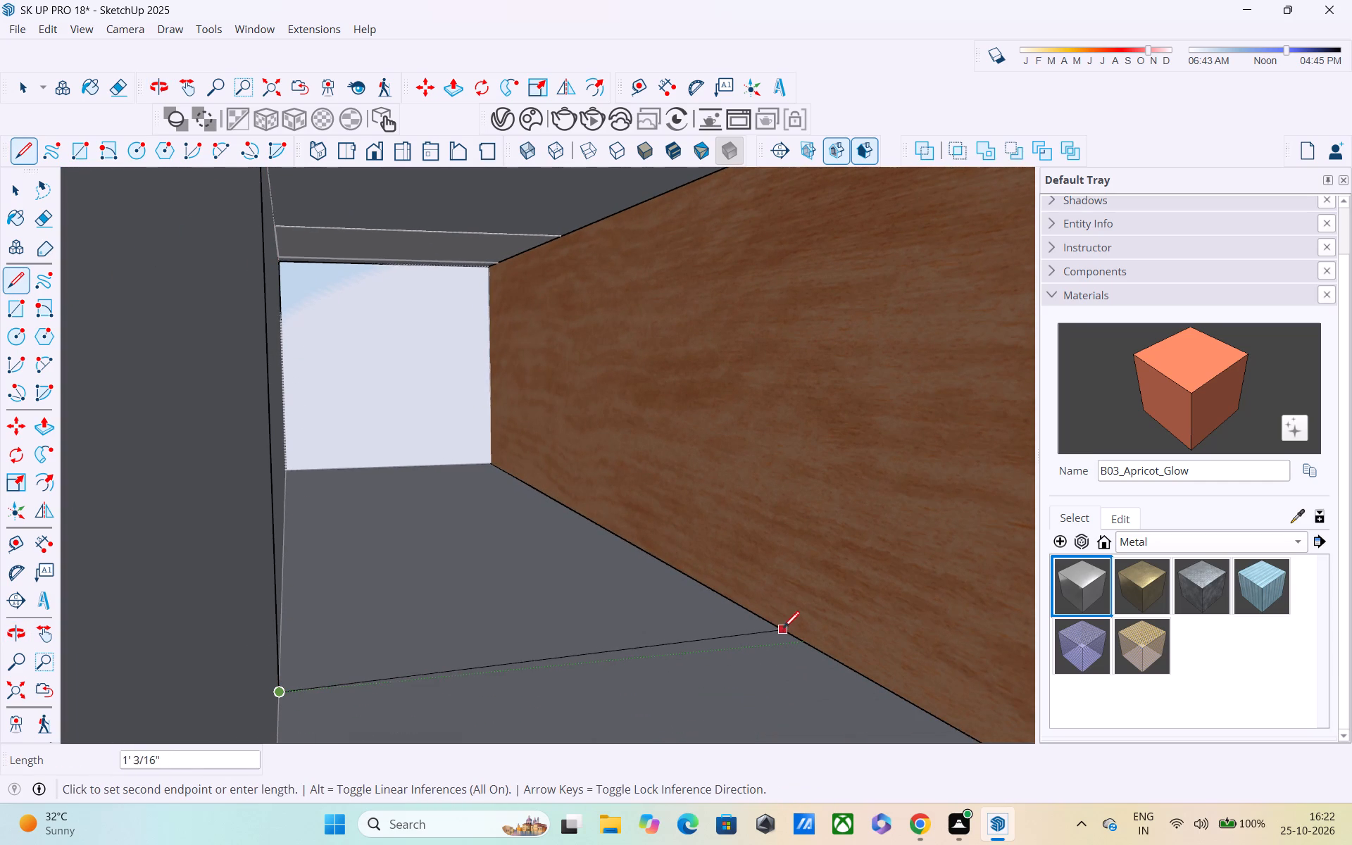
left_click(804, 634)
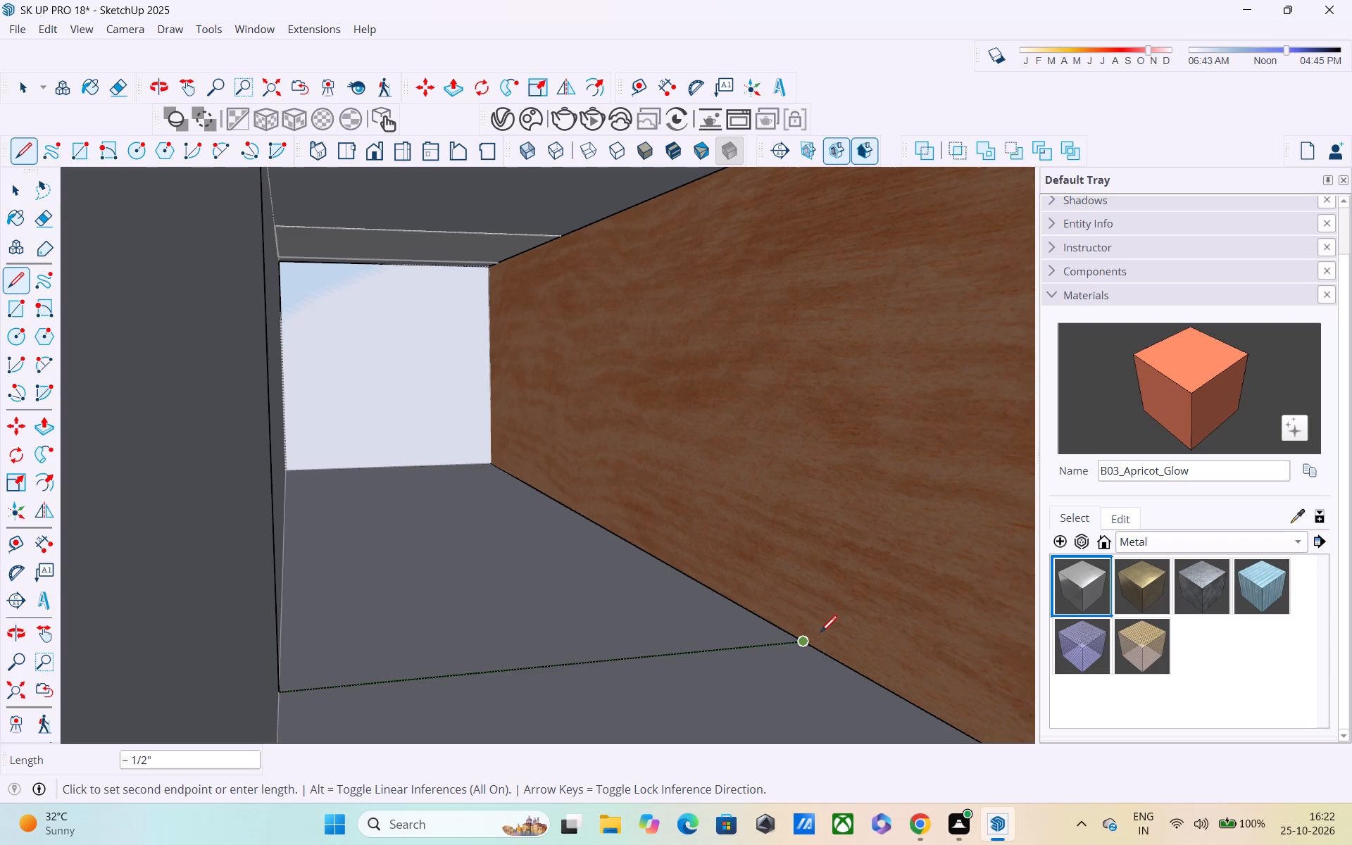
left_click(808, 641)
middle_click_drag(787, 265, 815, 371, "shift")
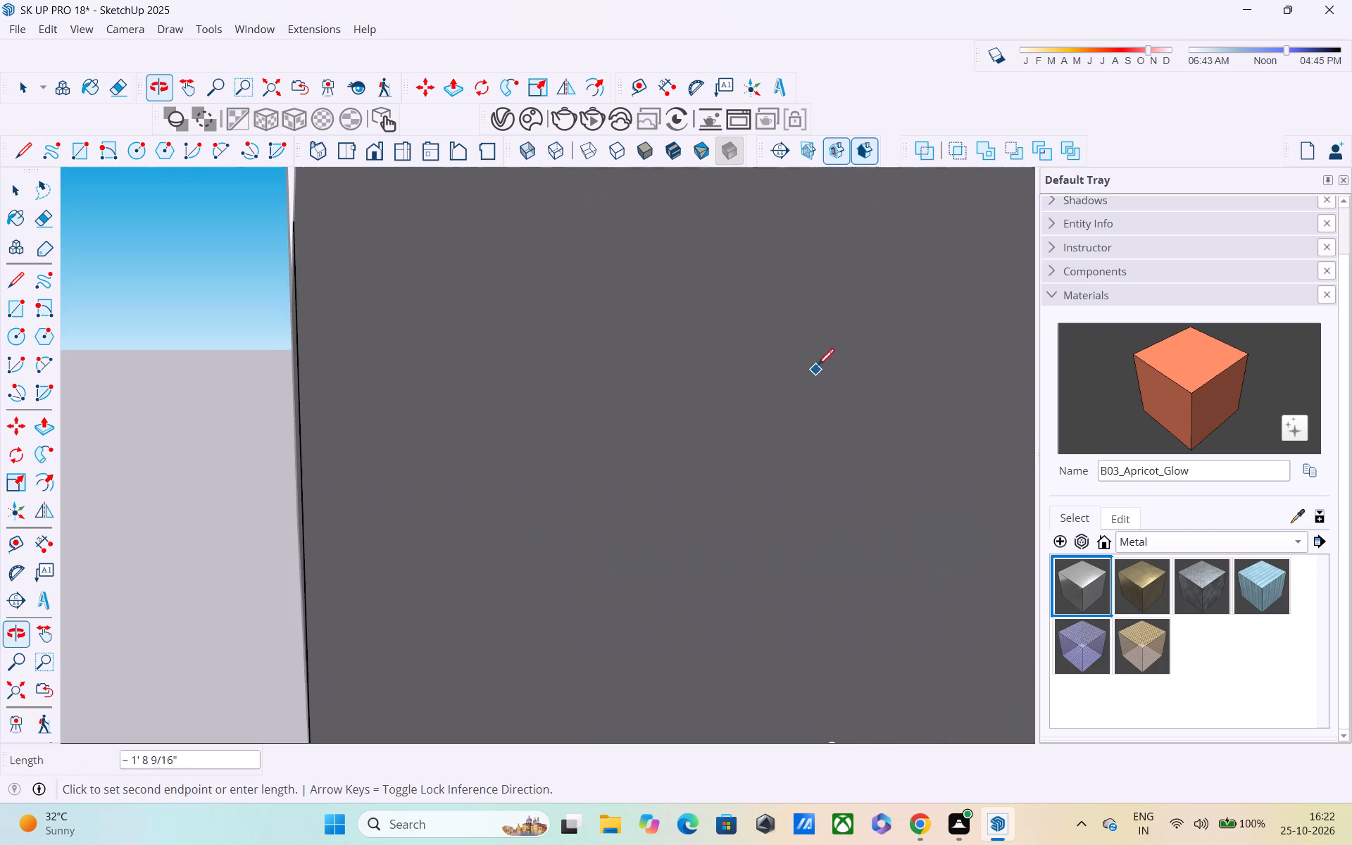
middle_click_drag(825, 328, 565, 354)
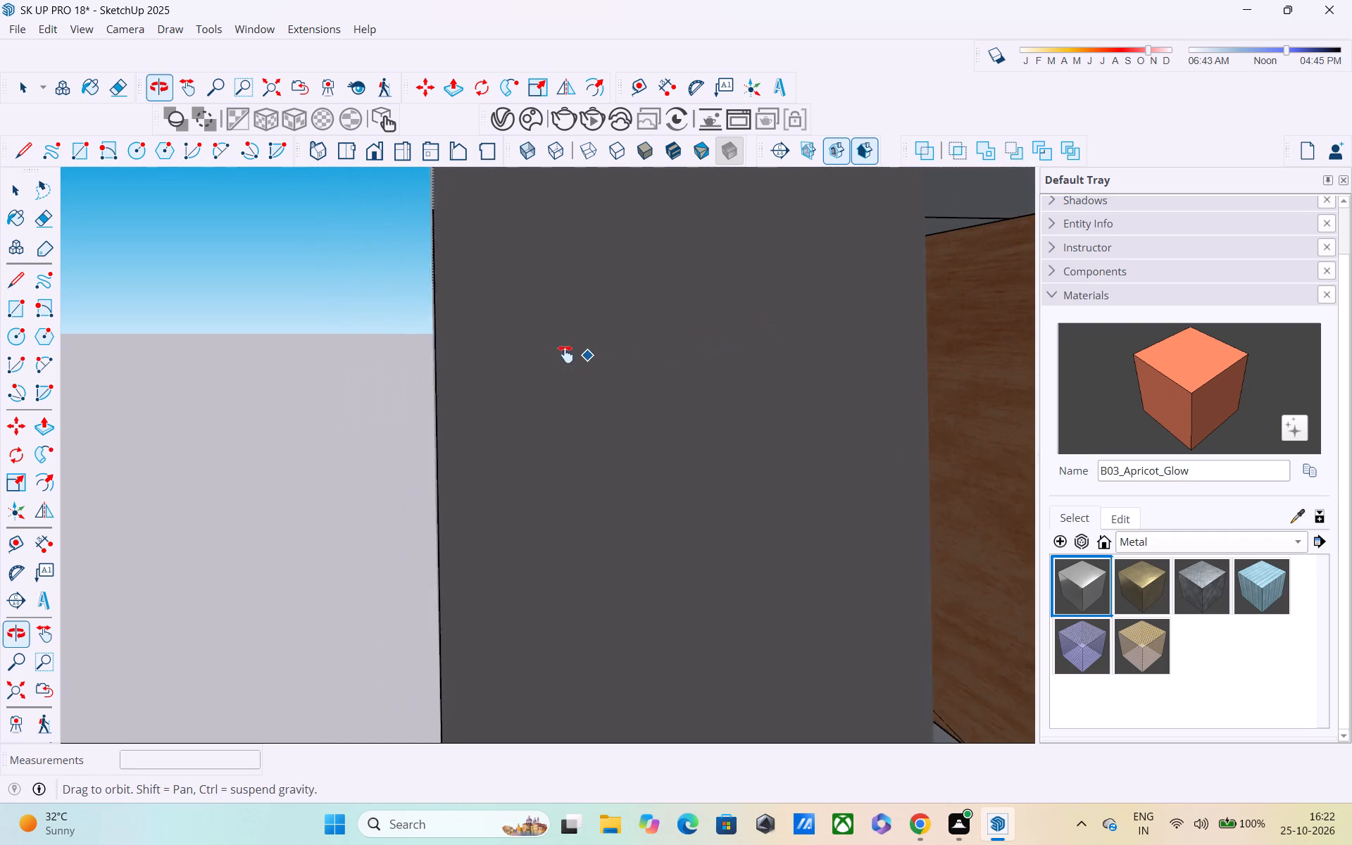
middle_click_drag(565, 354, 323, 363)
scroll(323, 363, "down", 2)
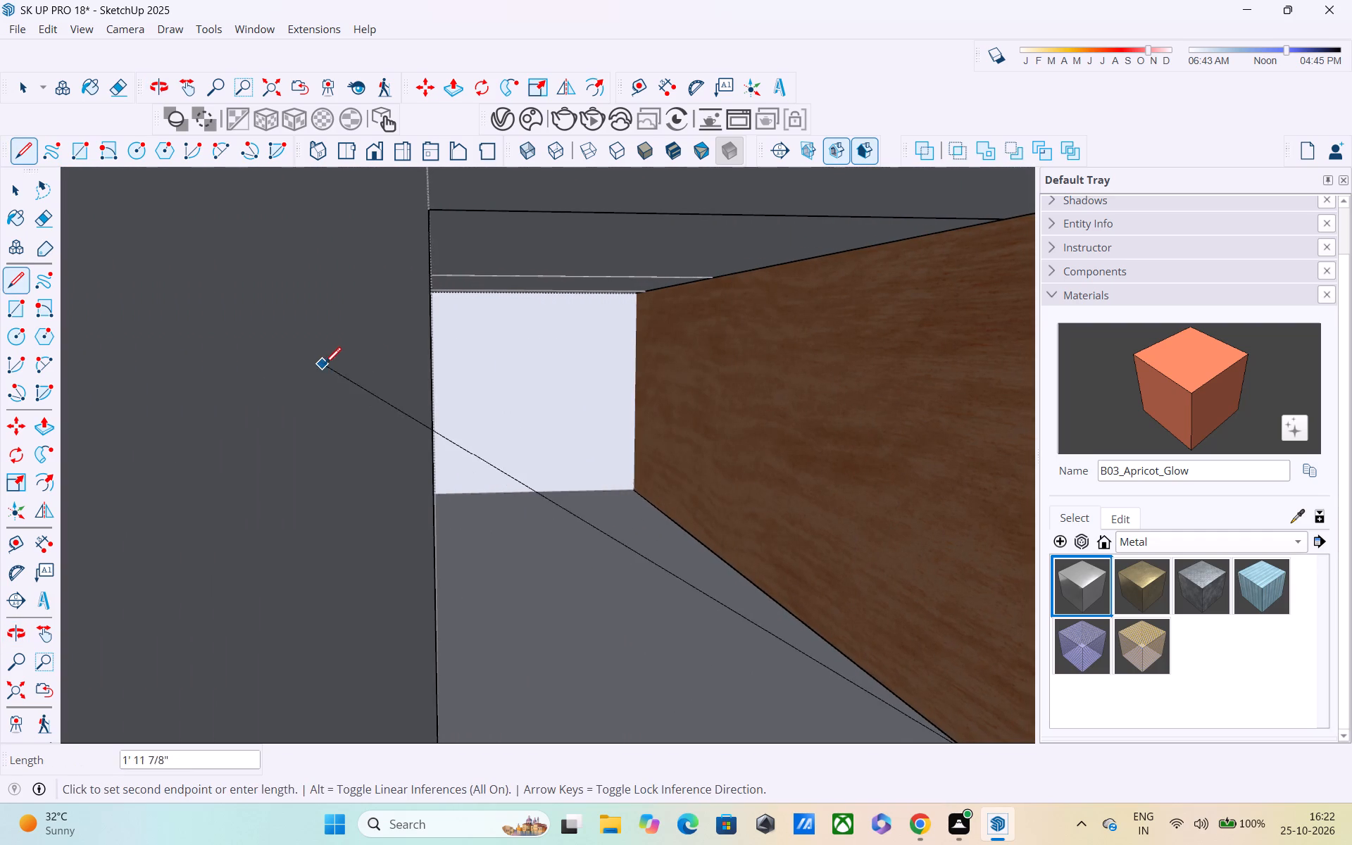
middle_click_drag(656, 388, 515, 367, "shift")
middle_click_drag(645, 337, 646, 391, "shift")
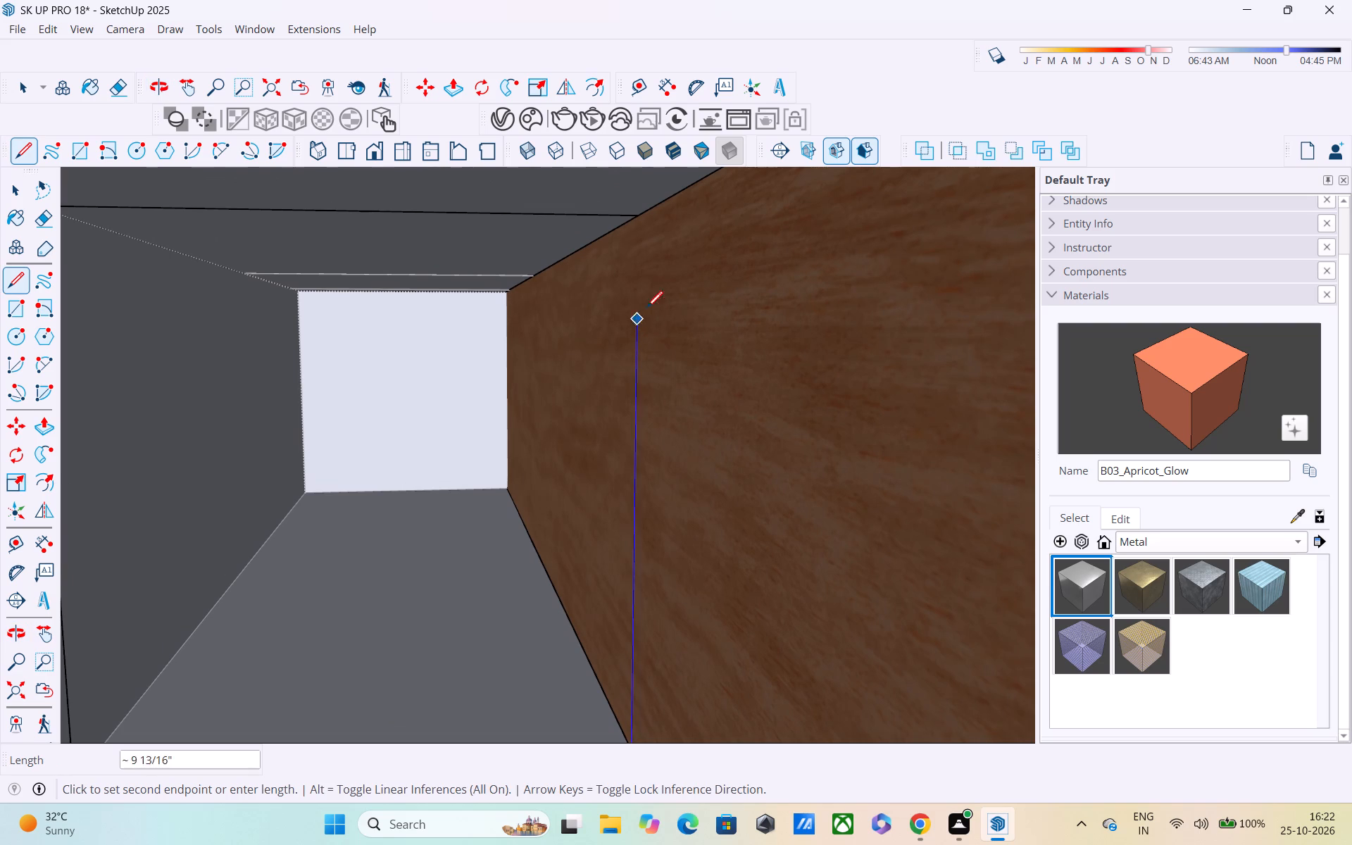
left_click(638, 220)
scroll(646, 317, "down", 3)
scroll(625, 387, "down", 5)
middle_click_drag(506, 436, 682, 411)
scroll(690, 431, "down", 4)
key("space")
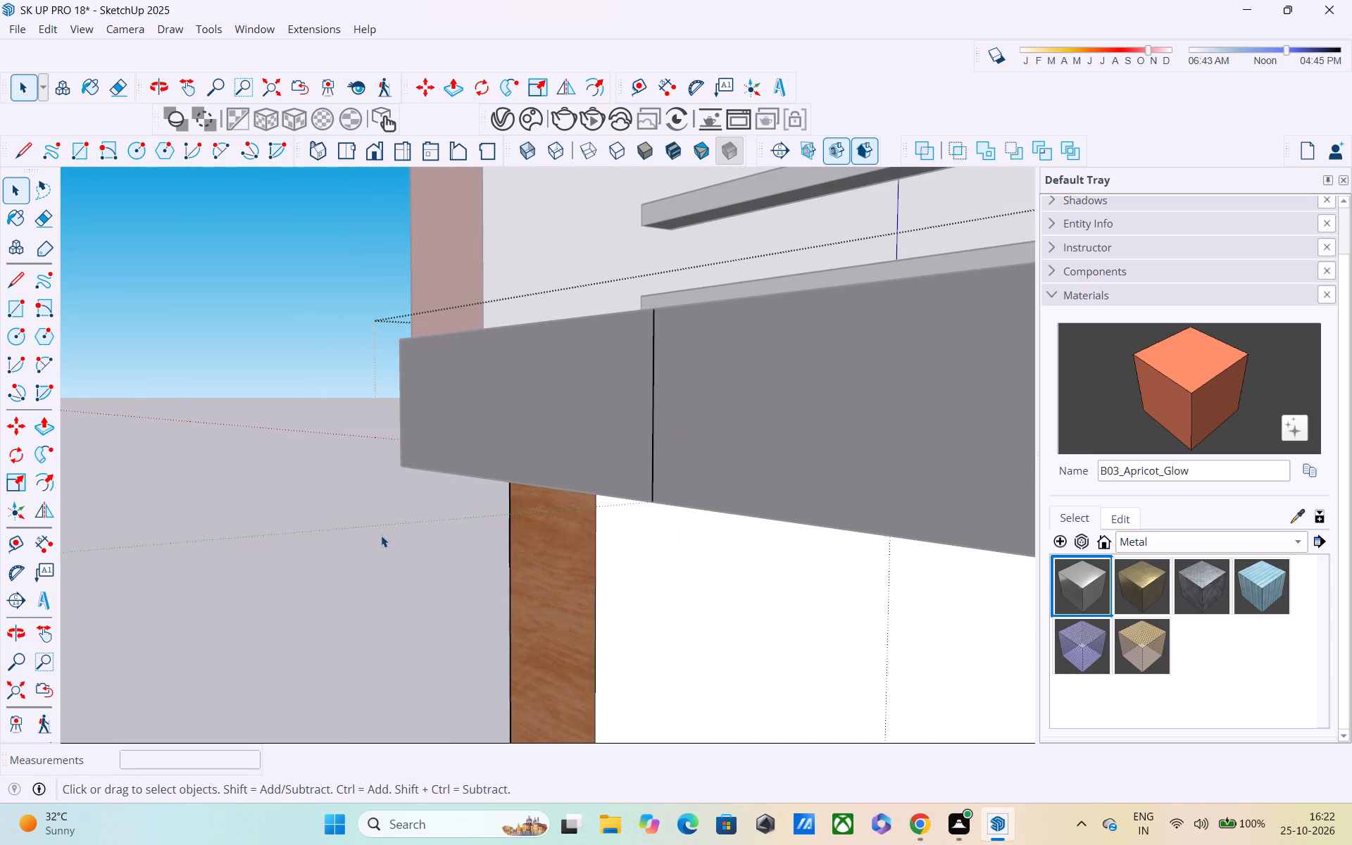
Paint the wood-finished column face below the beam with B03_Apricot_Glow.
left_click(381, 535)
middle_click_drag(484, 559, 663, 525)
double_click(518, 595)
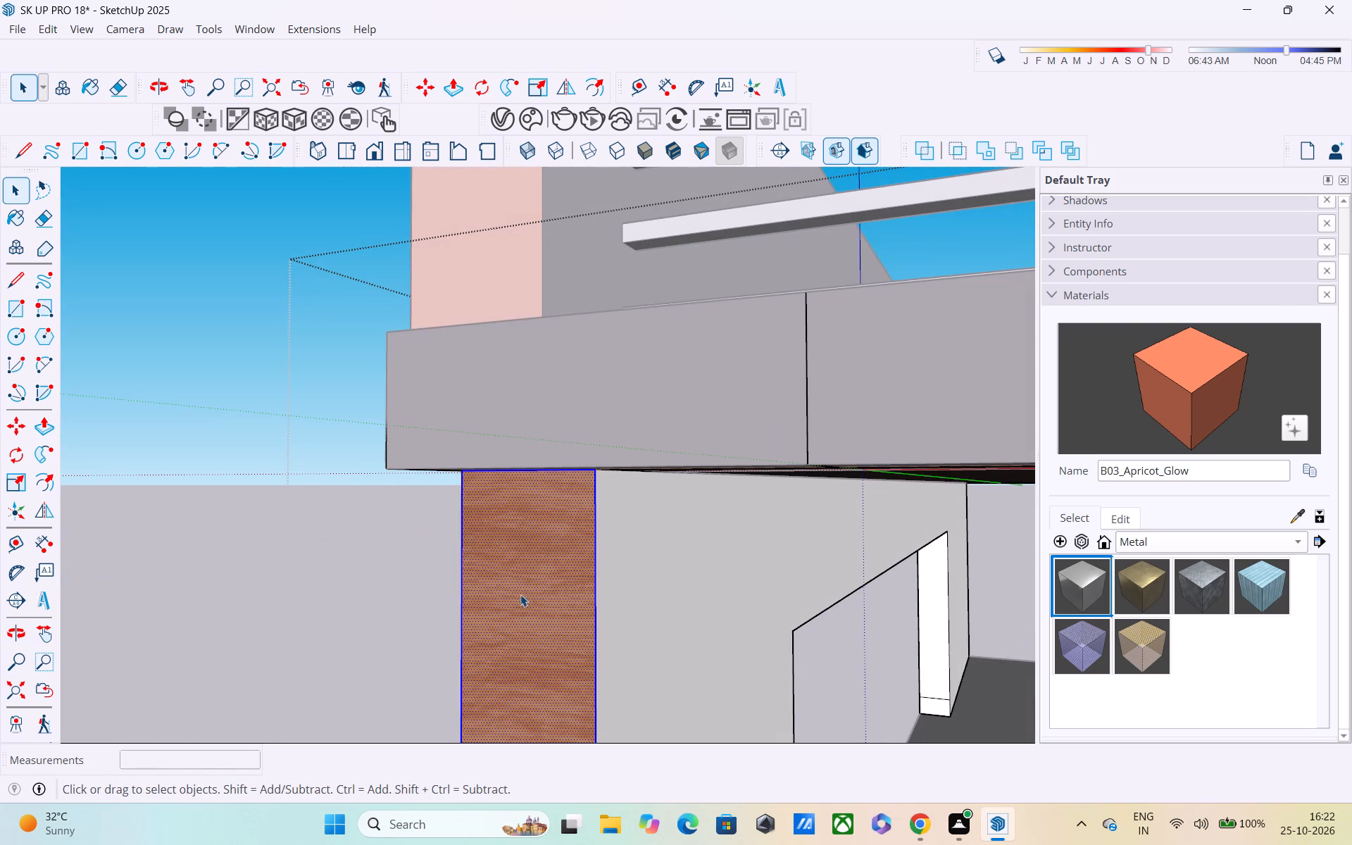
left_click(1215, 382)
left_click(579, 558)
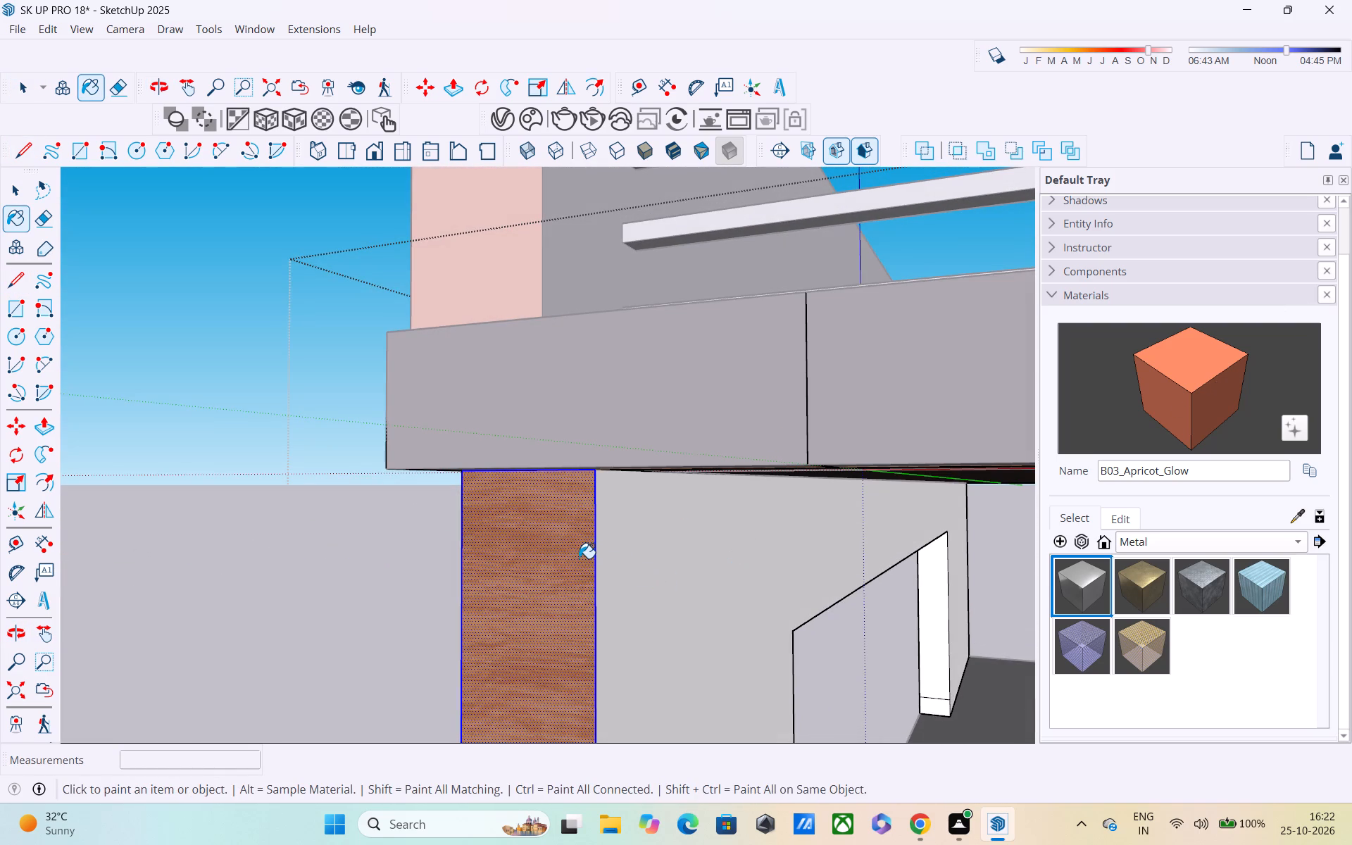
scroll(612, 607, "down", 4)
middle_click_drag(629, 625, 361, 496, "shift")
scroll(353, 493, "down", 9)
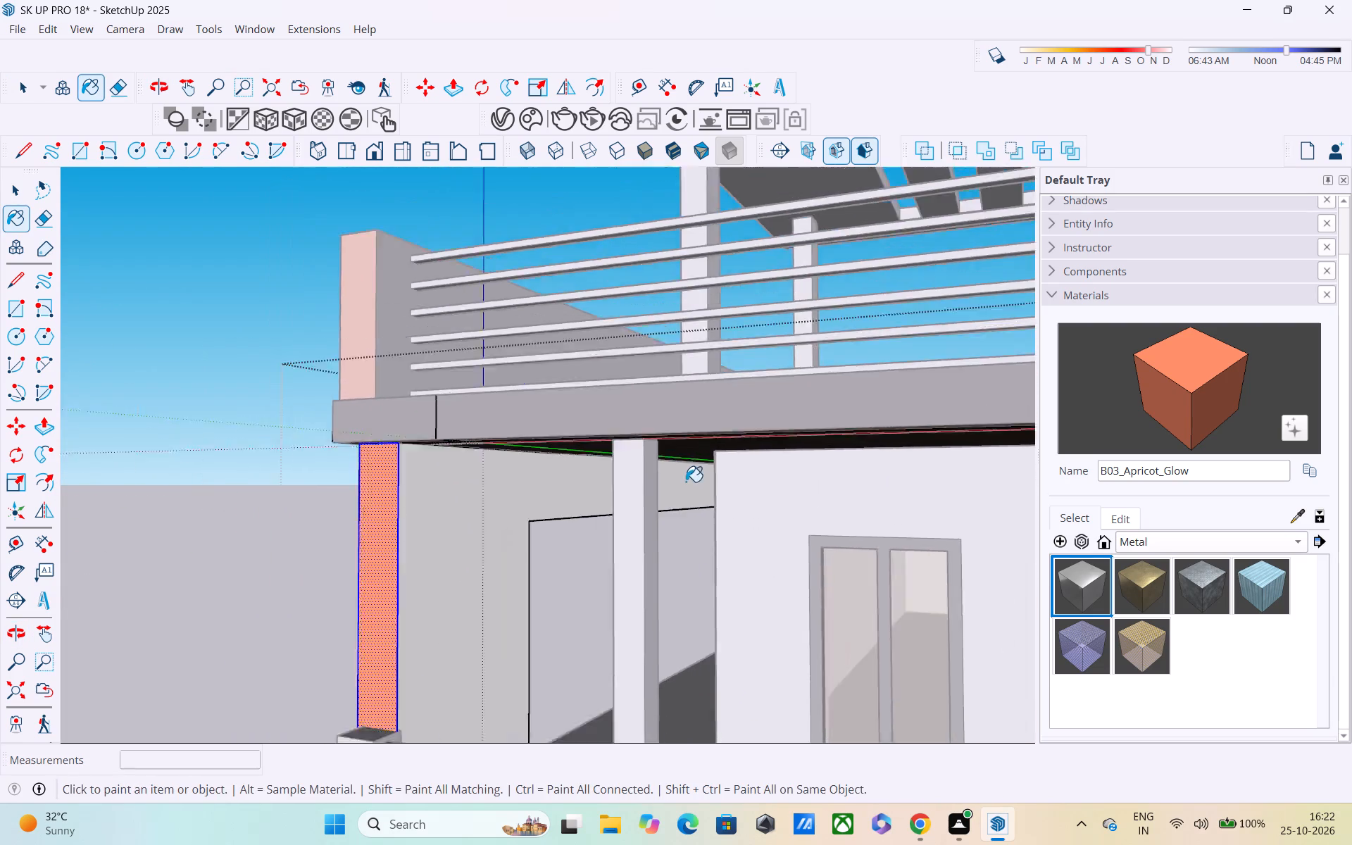
scroll(686, 482, "down", 2)
middle_click_drag(849, 488, 479, 472, "shift")
scroll(694, 463, "down", 2)
key("space")
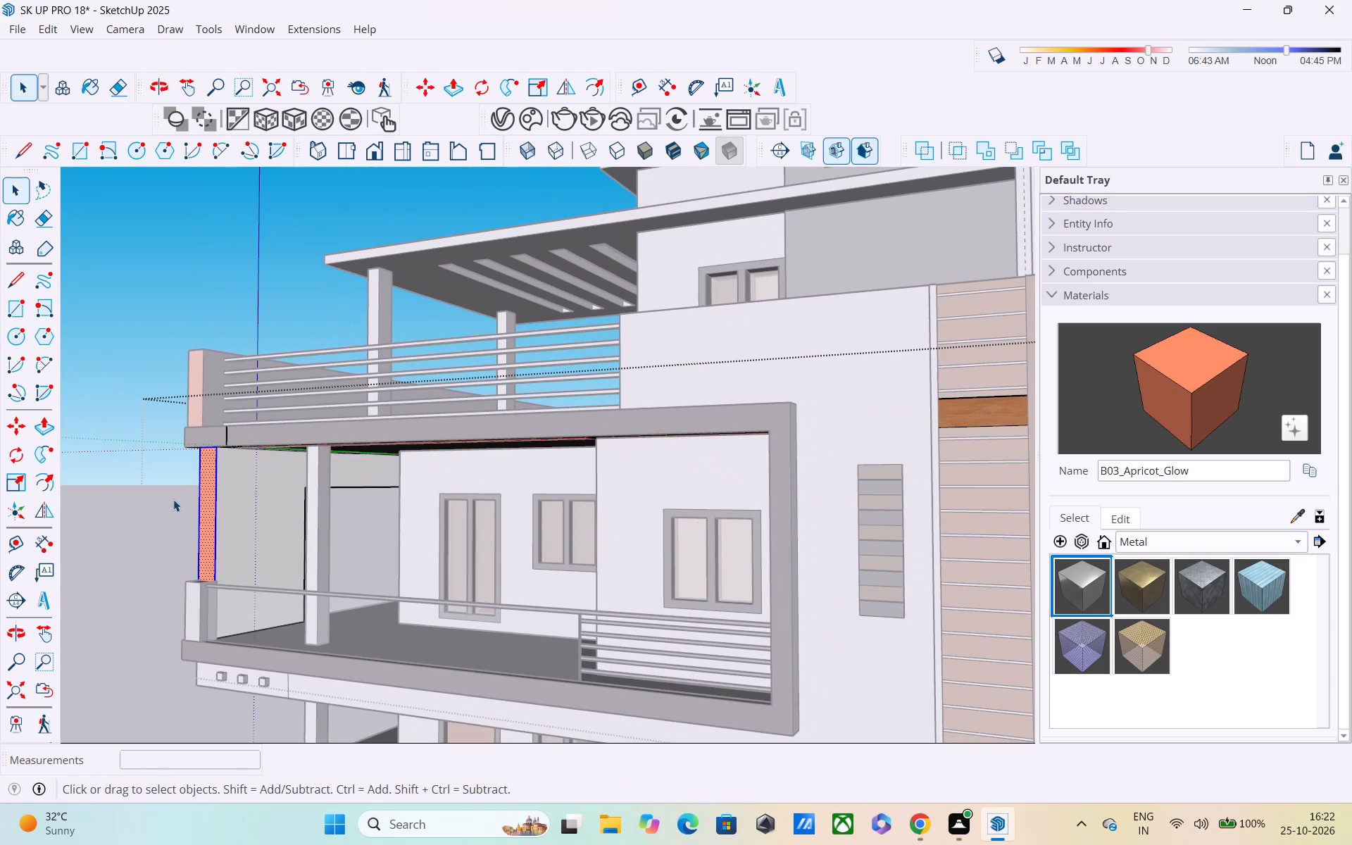
Delete the short vertical edge crossing the beam near the painted column and close the side wall group.
left_click(159, 494)
middle_click_drag(399, 491, 678, 519)
key("space")
left_click(223, 434)
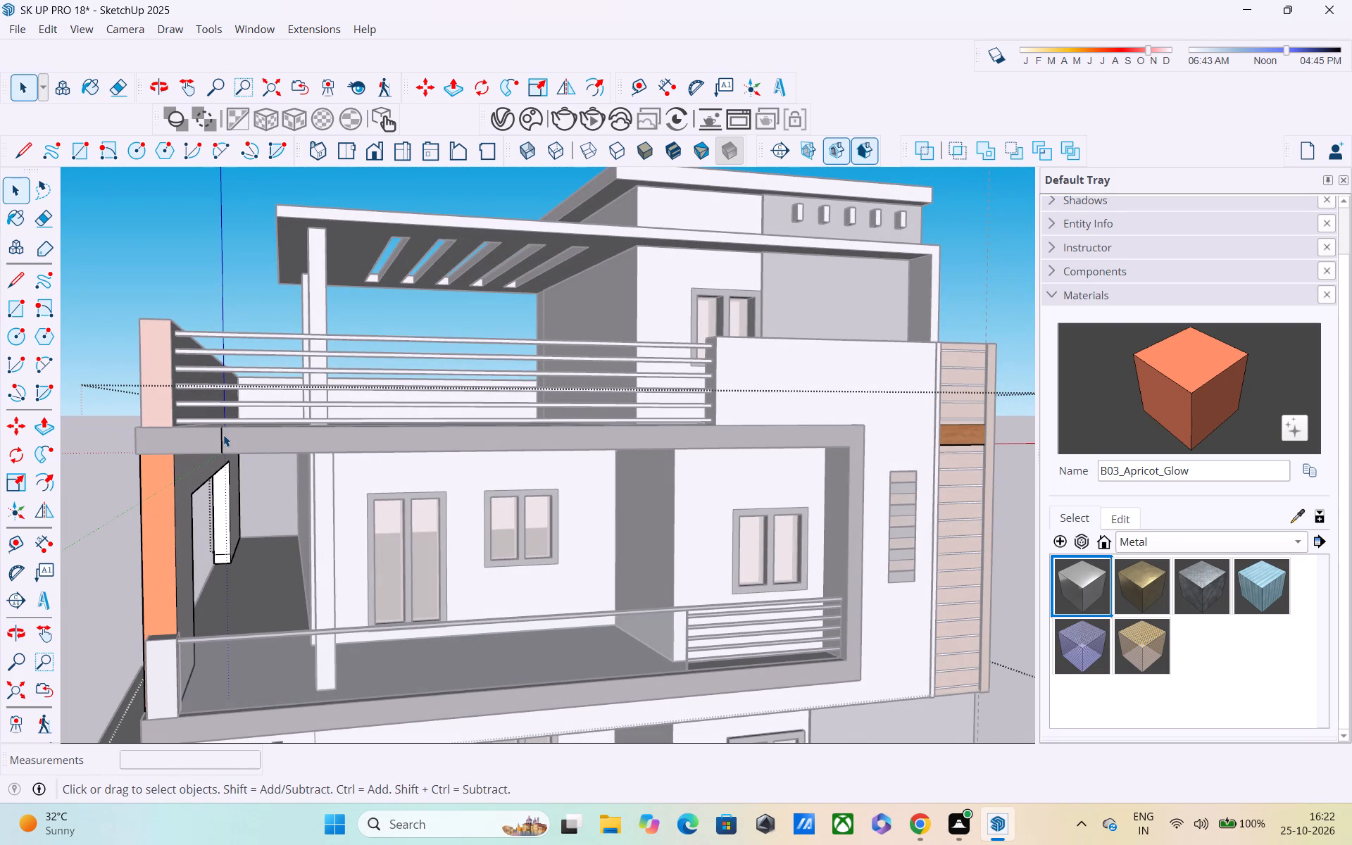
left_click(220, 437)
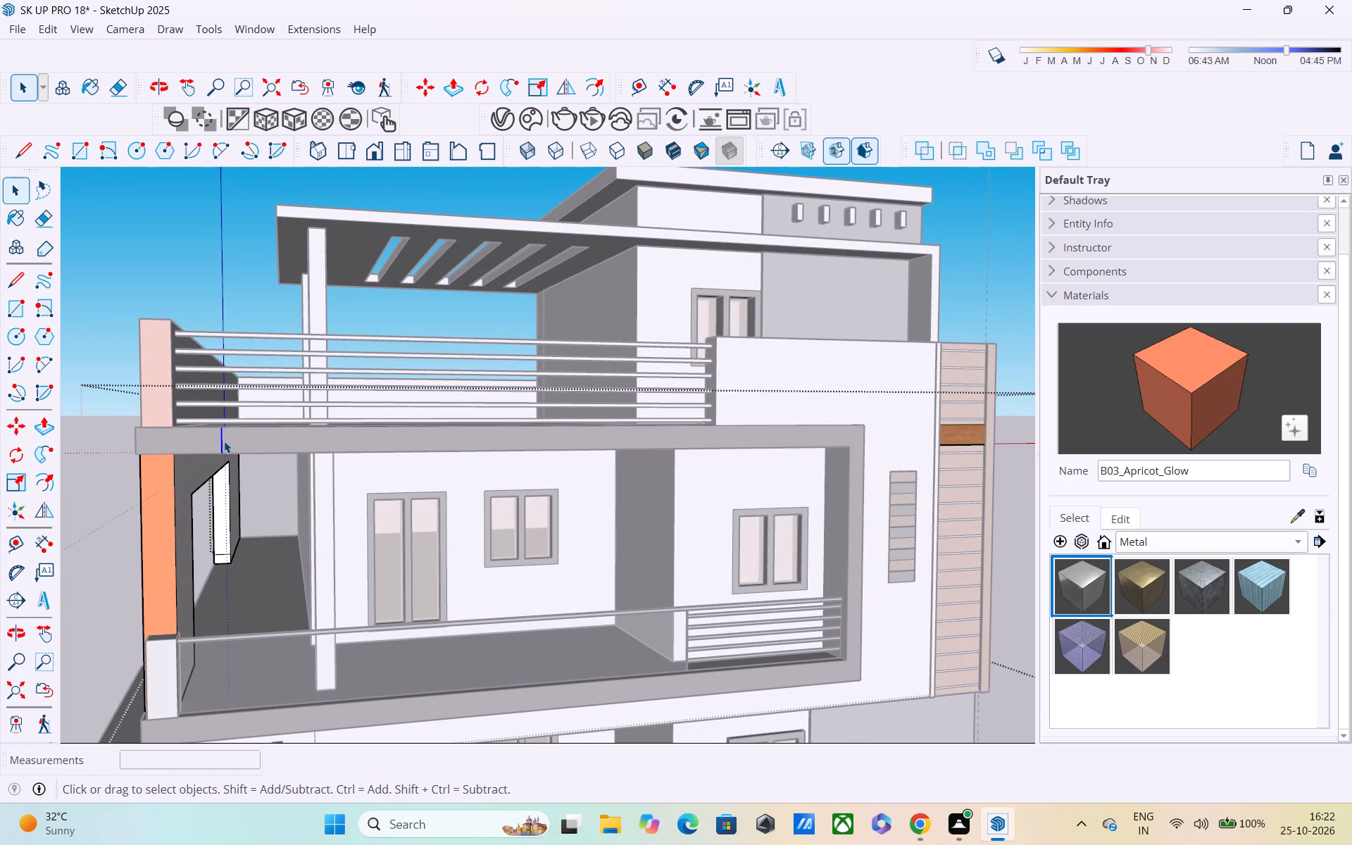
key("Pause")
key("Delete")
scroll(258, 464, "down", 3)
key("space")
left_click(138, 478)
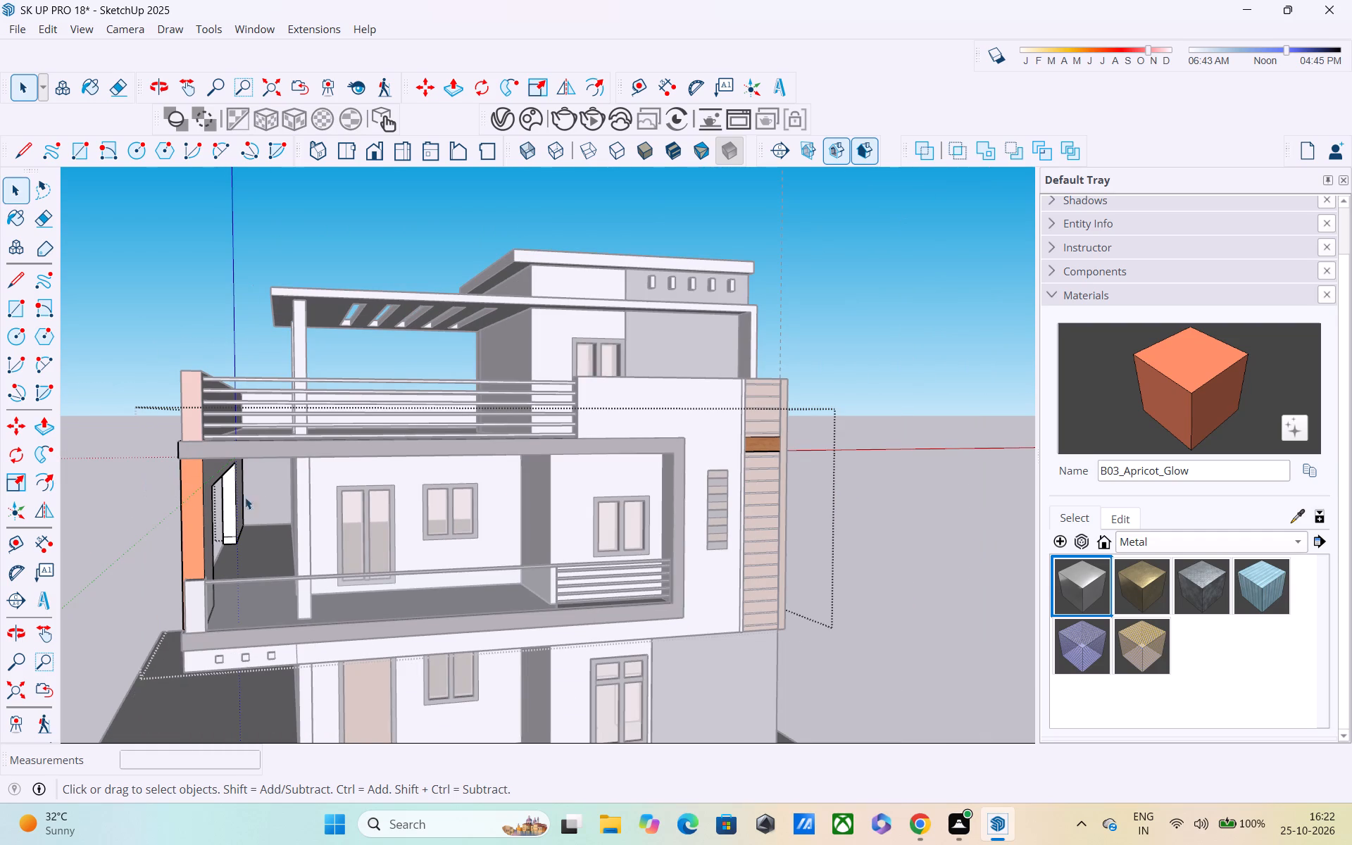
middle_click_drag(307, 530, 294, 449)
key("space")
left_click(939, 440)
middle_click_drag(920, 429, 785, 509)
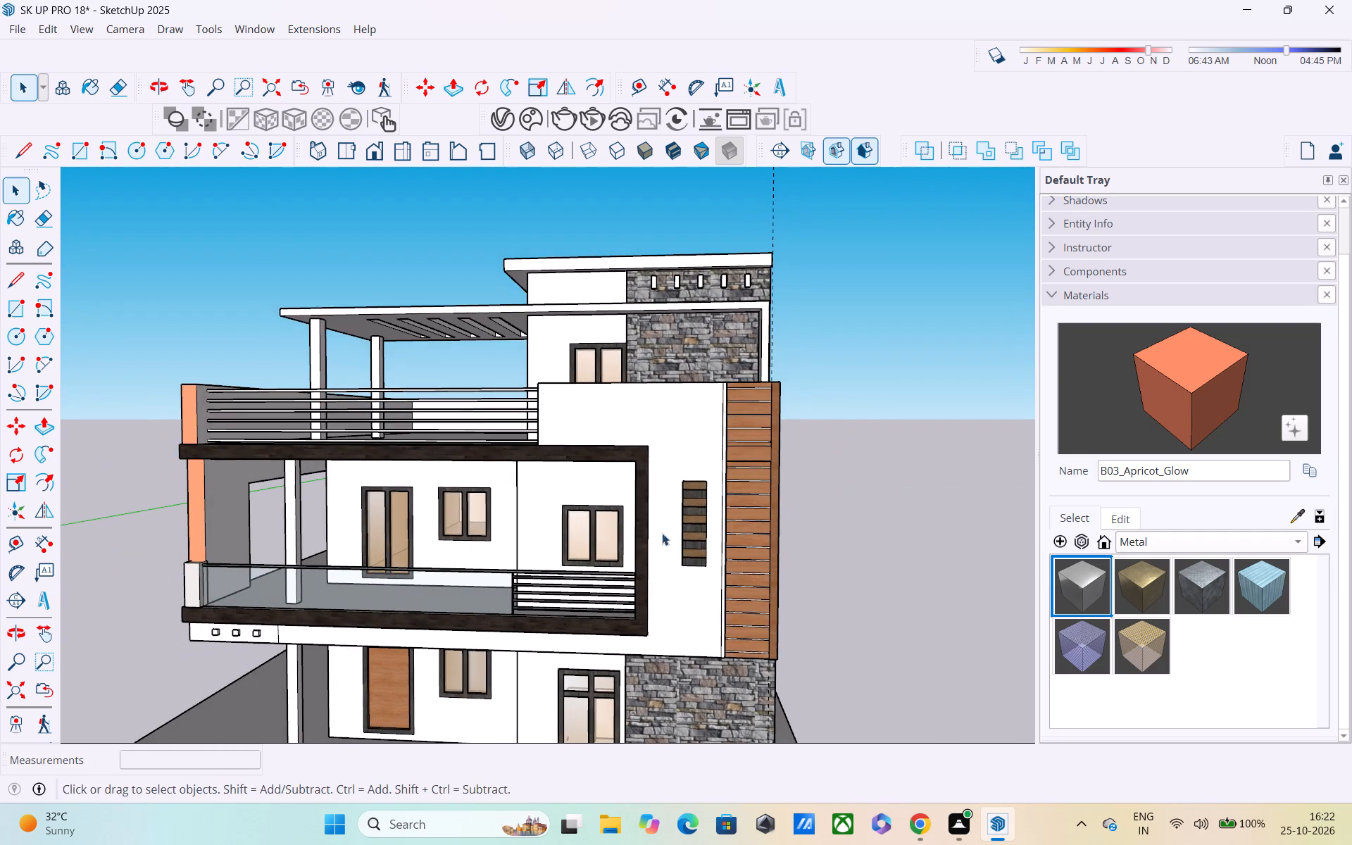
Paint the front, top and both side faces of the low block at the balcony's corner column with B03_Apricot_Glow.
scroll(296, 566, "up", 4)
middle_click_drag(308, 584, 318, 551)
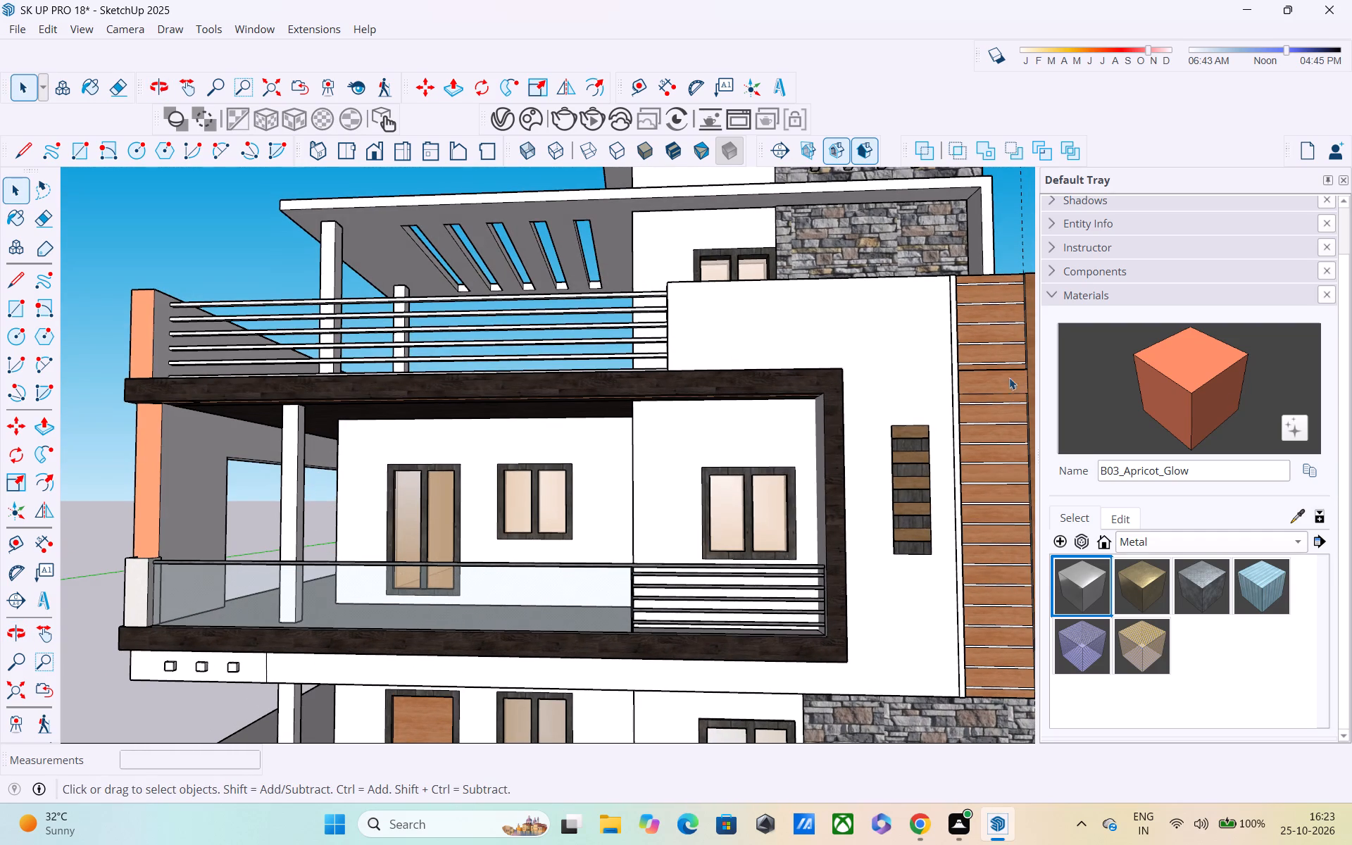
left_click(1219, 363)
left_click(142, 591)
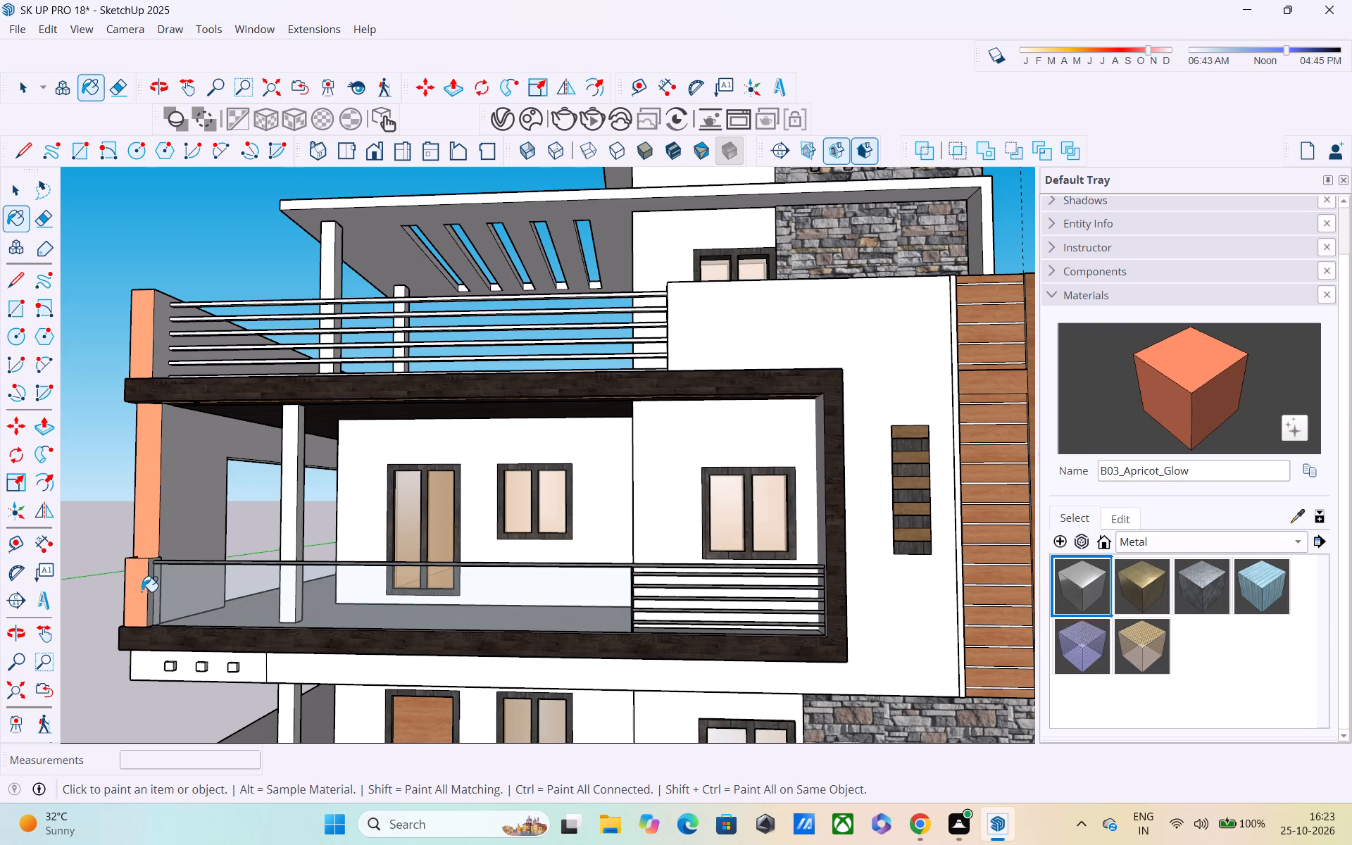
middle_click_drag(155, 591, 34, 651)
scroll(180, 615, "up", 1)
scroll(180, 615, "down", 1)
scroll(180, 615, "up", 3)
scroll(225, 549, "up", 3)
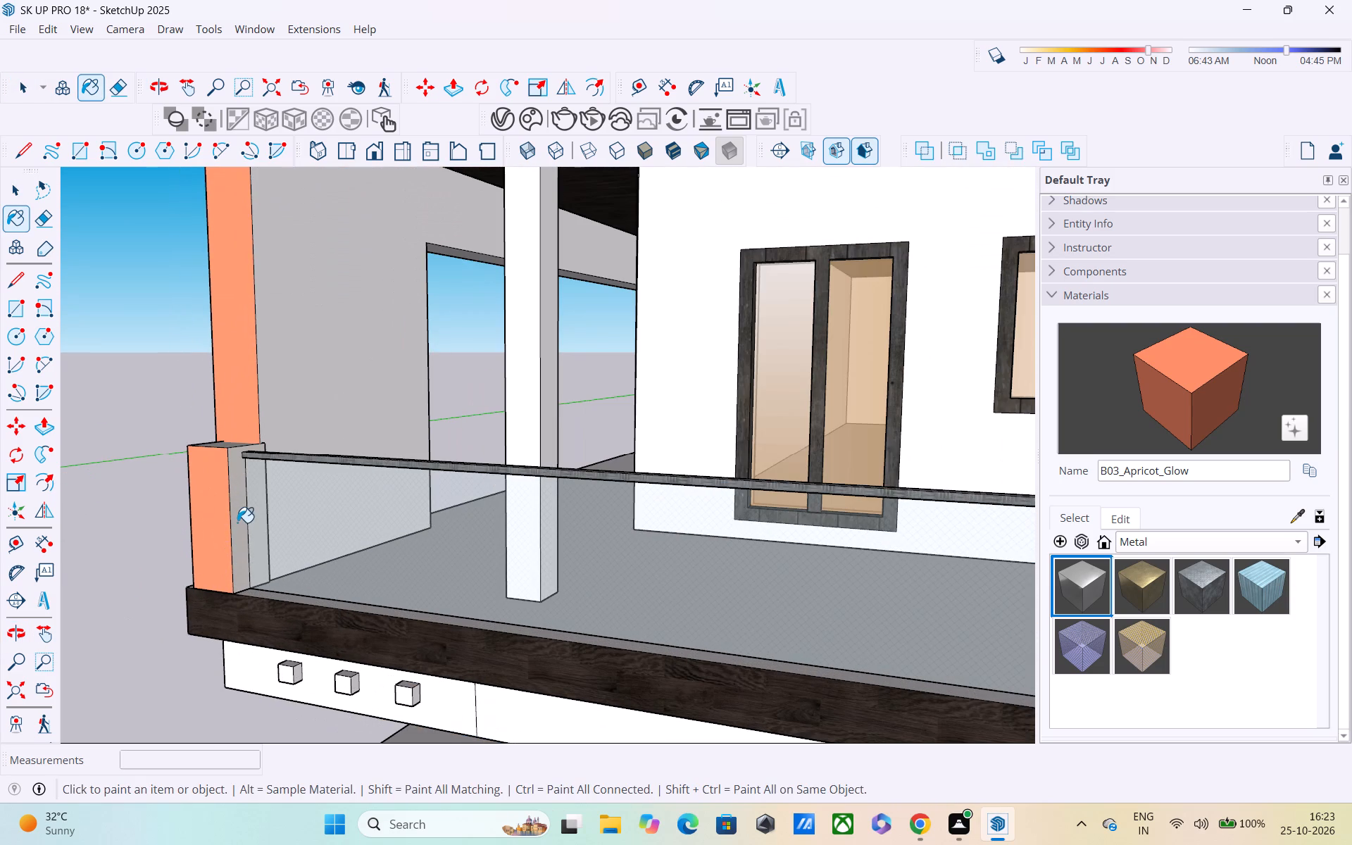
left_click(237, 522)
middle_click_drag(232, 511, 250, 596)
left_click(225, 458)
scroll(292, 487, "down", 1)
middle_click_drag(333, 506, 354, 507)
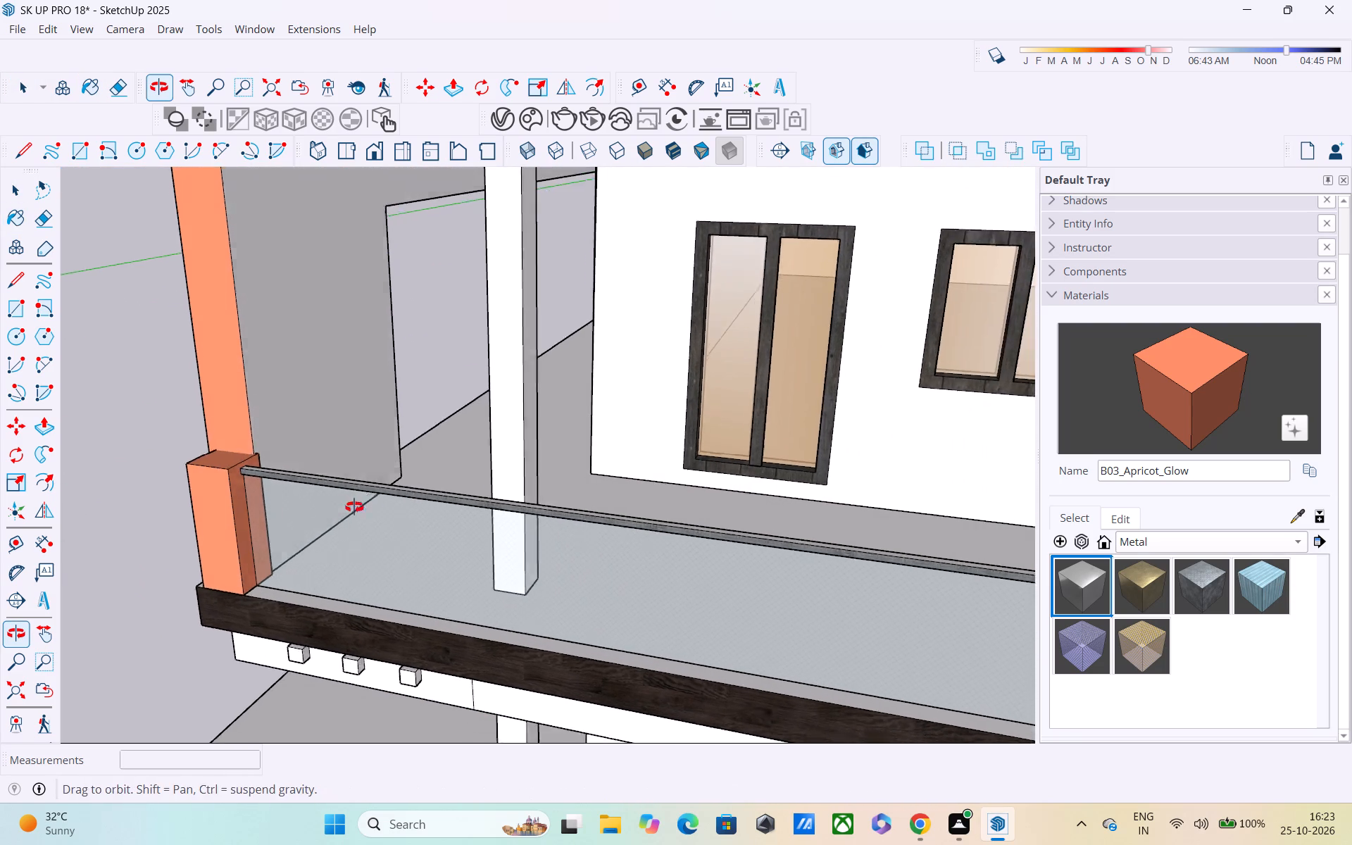
middle_click_drag(354, 507, 542, 447)
scroll(531, 475, "down", 1)
middle_click_drag(750, 482, 961, 460)
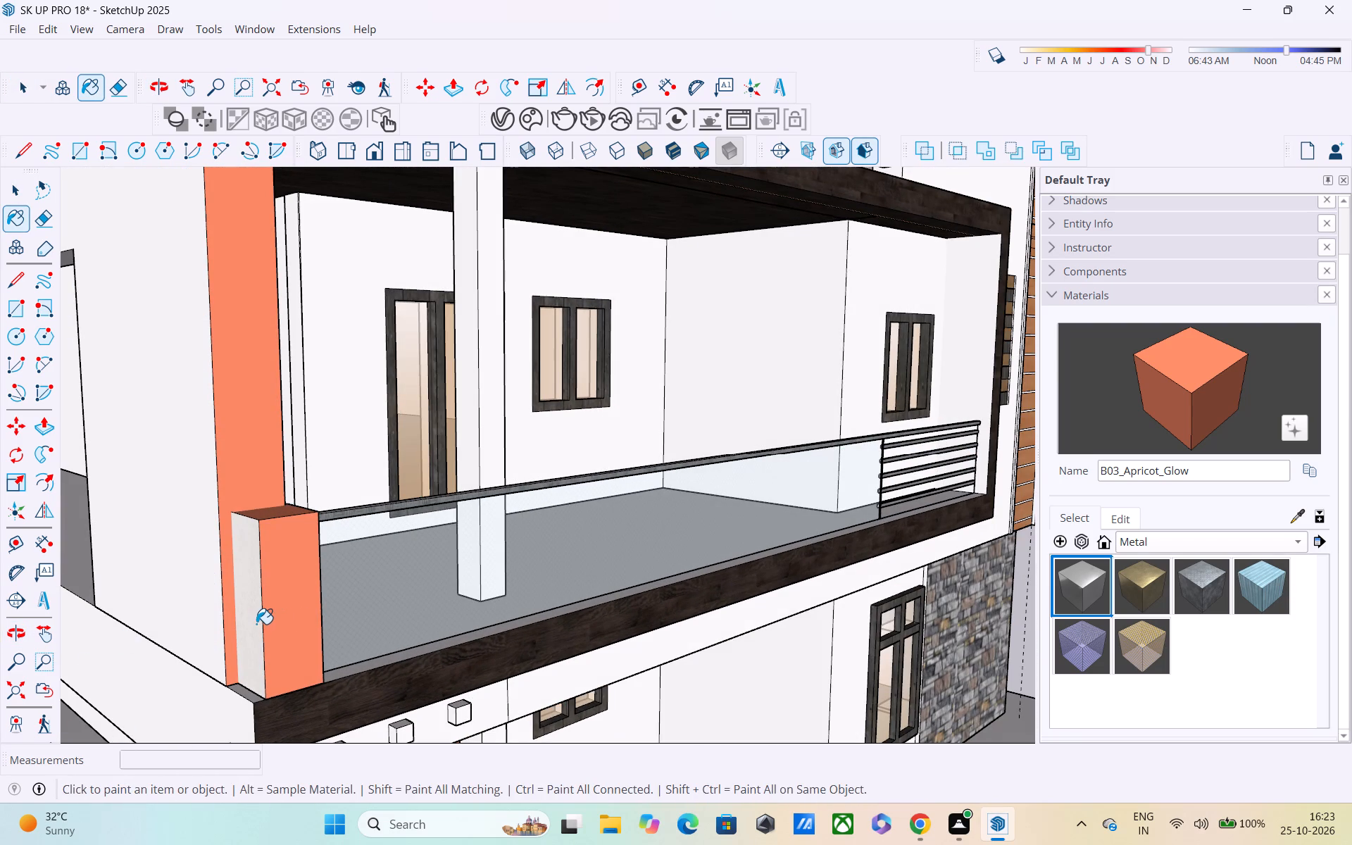
left_click(256, 624)
Examine the painted corner, the whole front elevation and the surrounding ground from several angles.
scroll(240, 637, "down", 3)
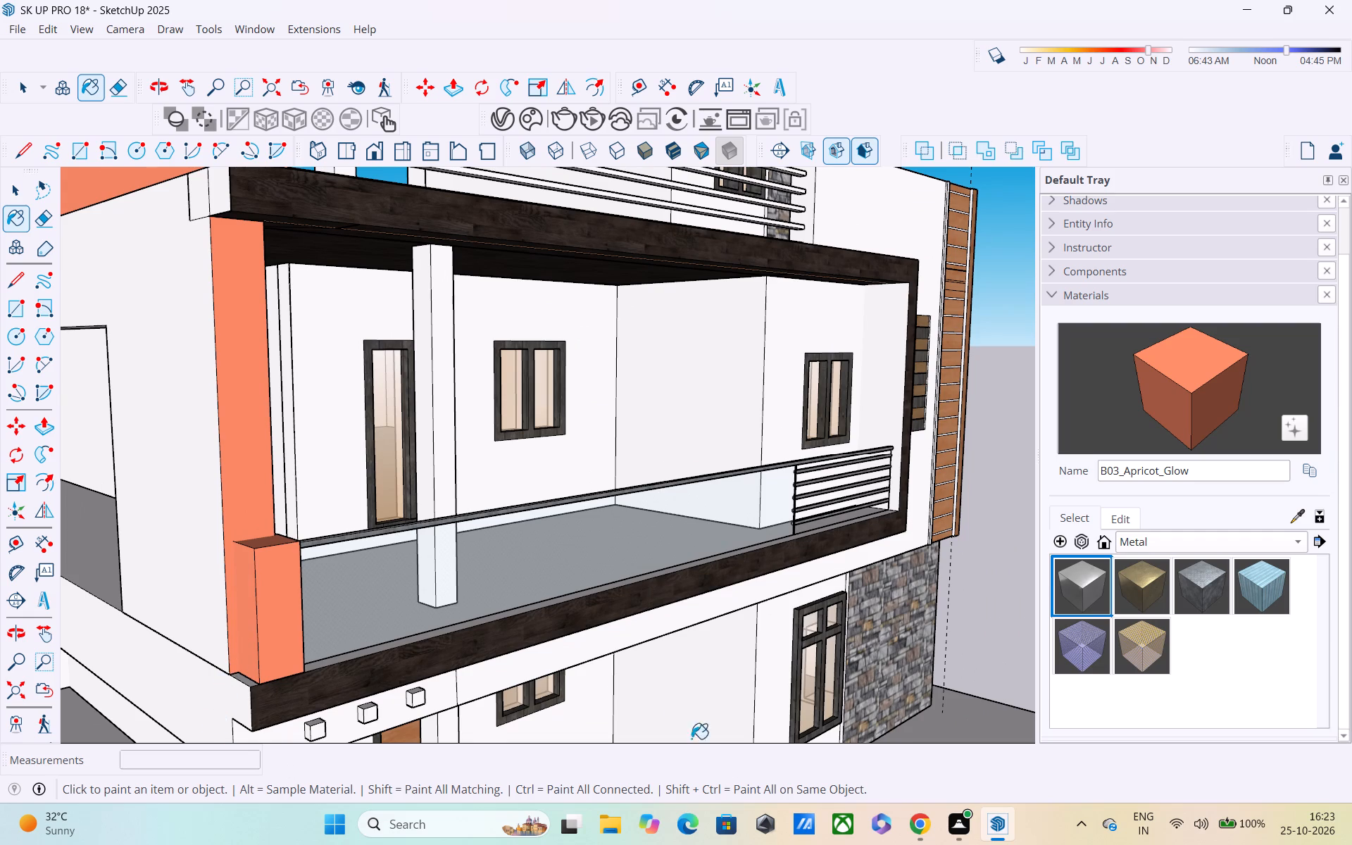
scroll(665, 710, "down", 4)
middle_click_drag(677, 699, 611, 658)
scroll(618, 668, "down", 1)
middle_click_drag(618, 668, 568, 594)
scroll(578, 579, "down", 3)
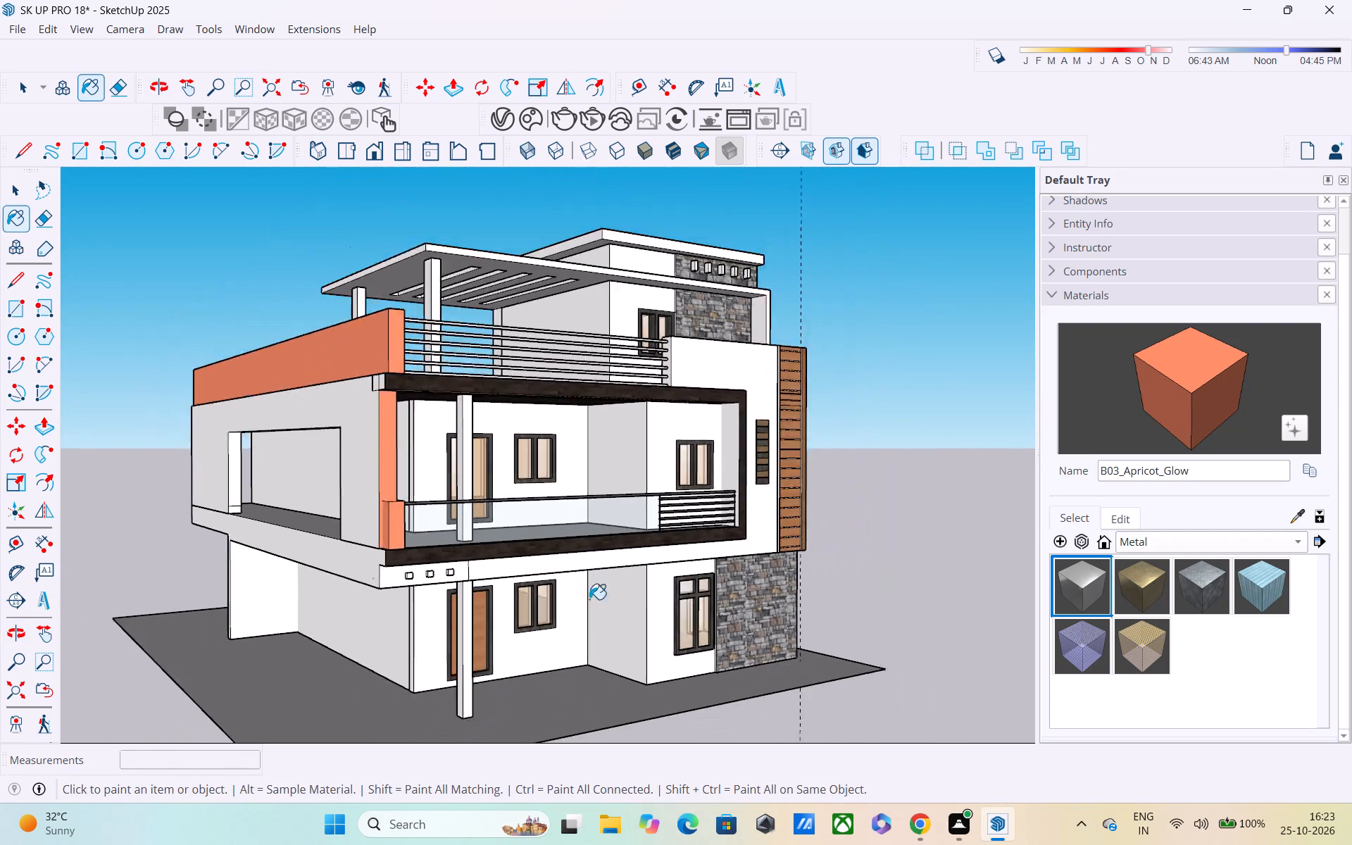
middle_click_drag(637, 620, 386, 604)
middle_click_drag(463, 637, 653, 600)
scroll(665, 620, "down", 4)
key("space")
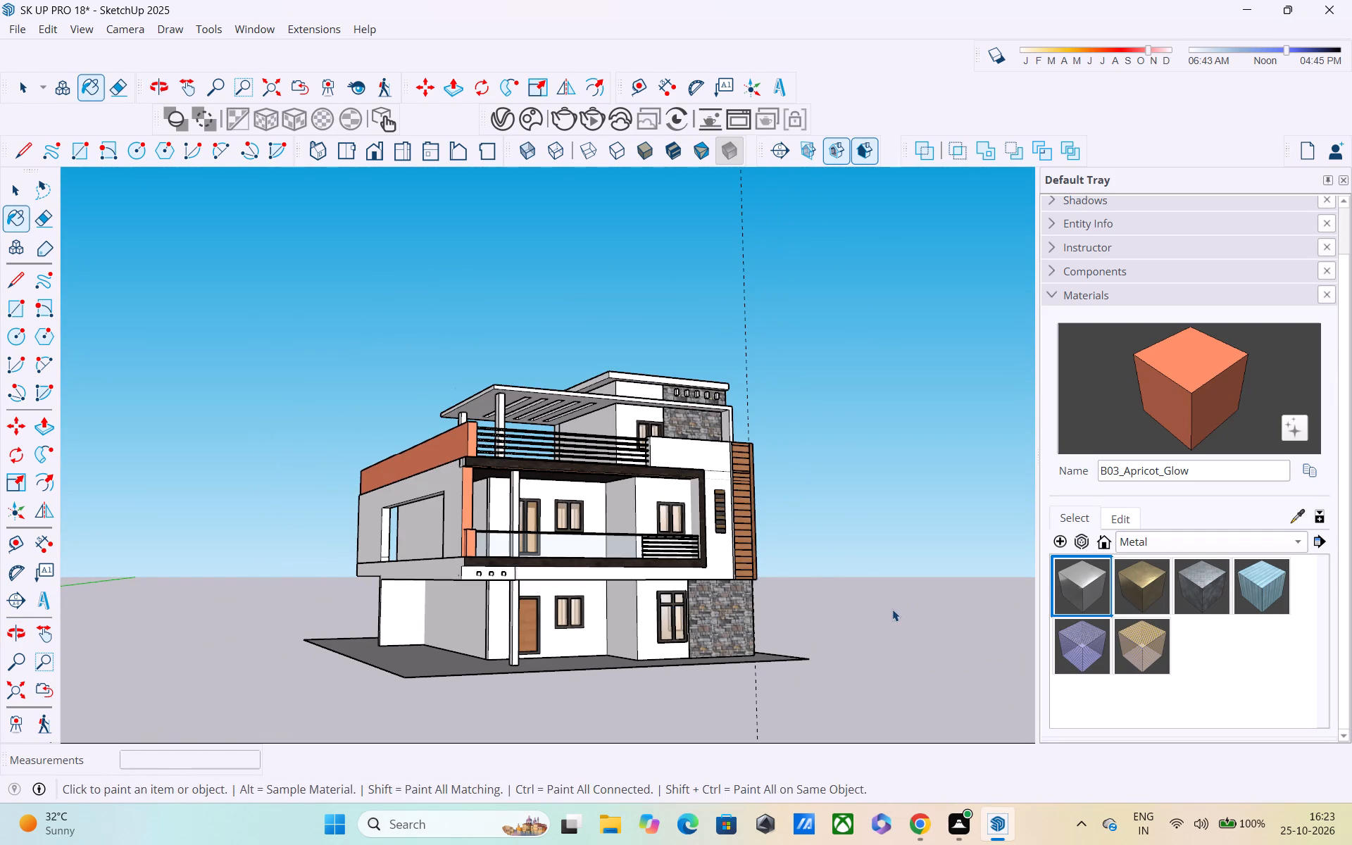
scroll(756, 567, "down", 1)
scroll(552, 570, "up", 1)
scroll(673, 638, "down", 3)
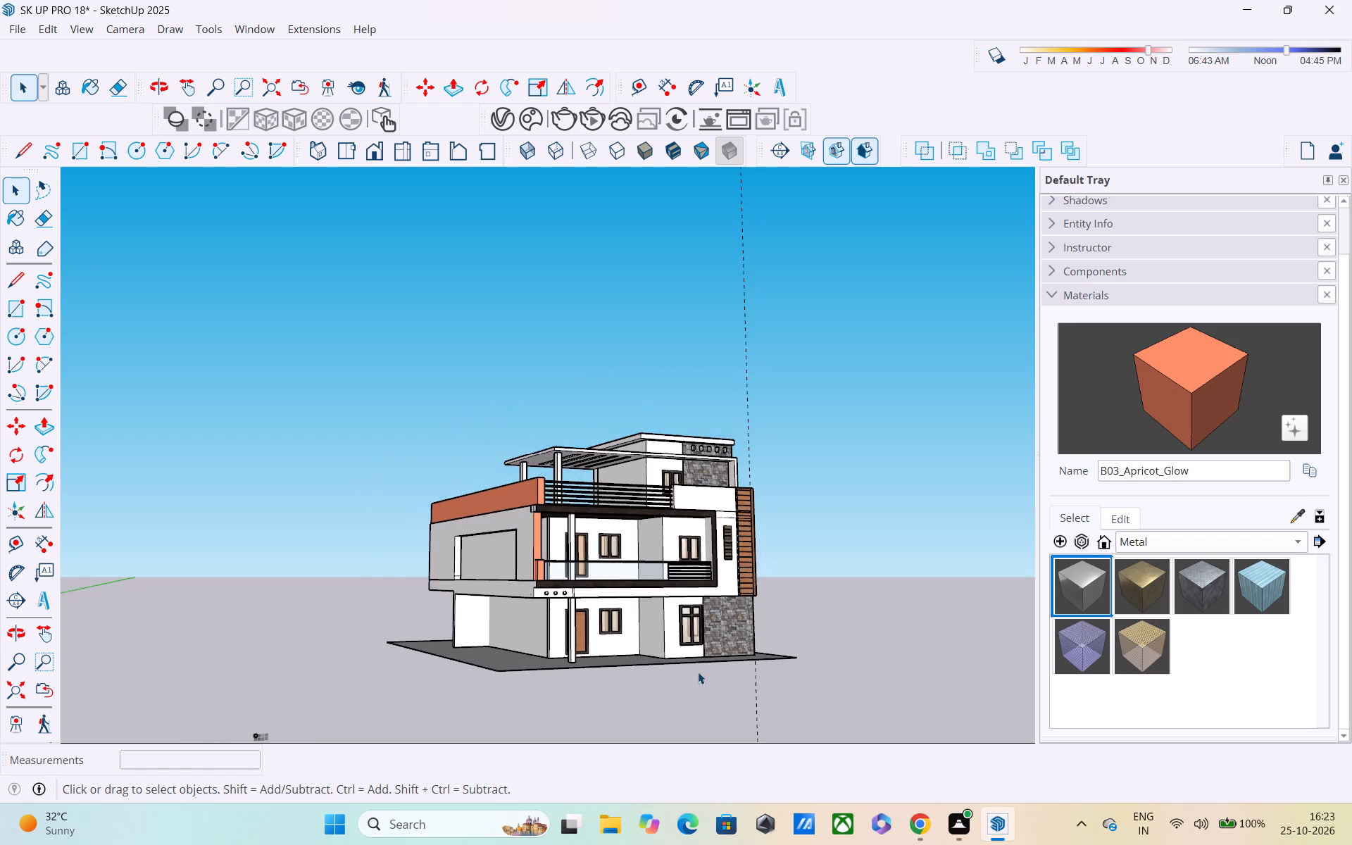
middle_click_drag(808, 668, 720, 704)
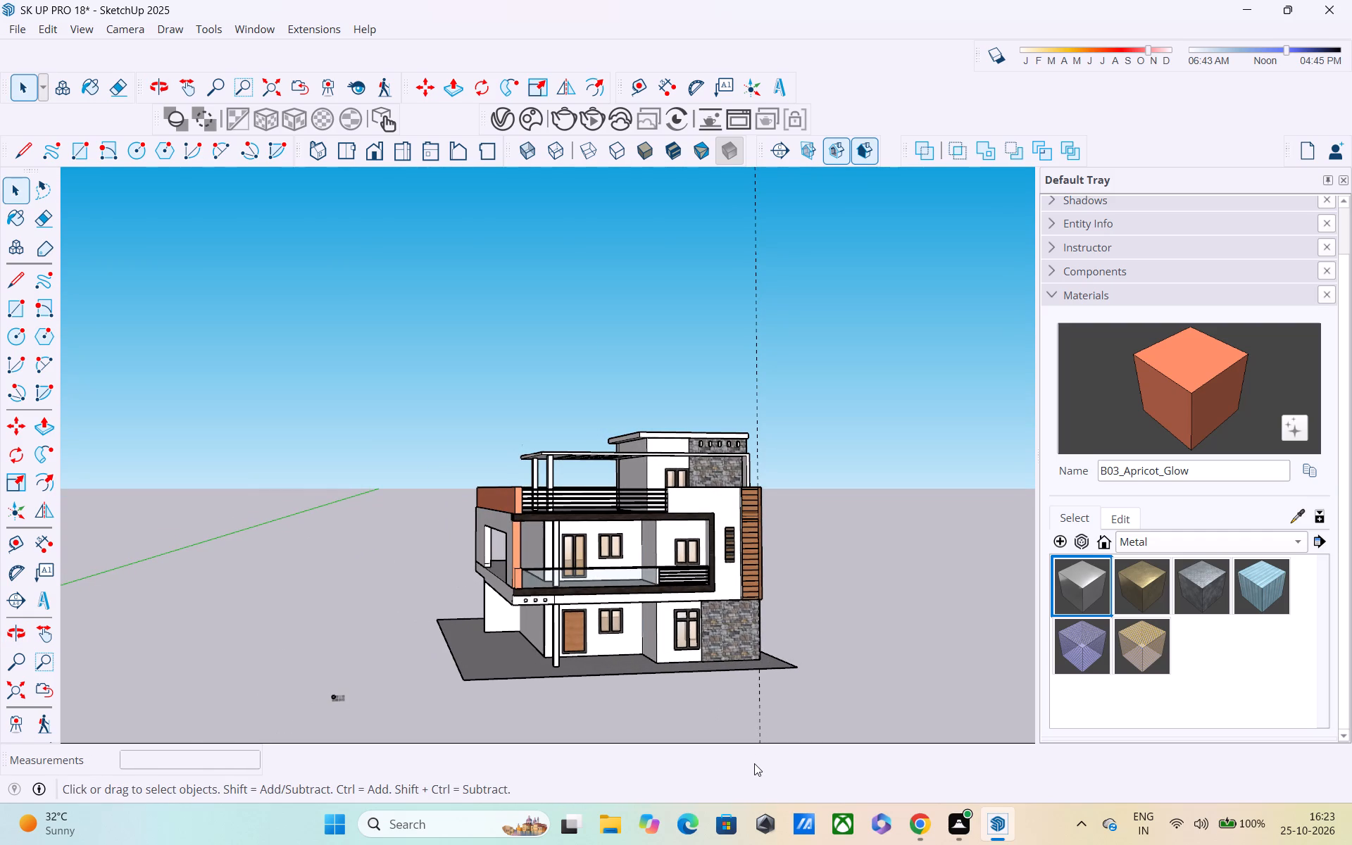
scroll(979, 722, "down", 1)
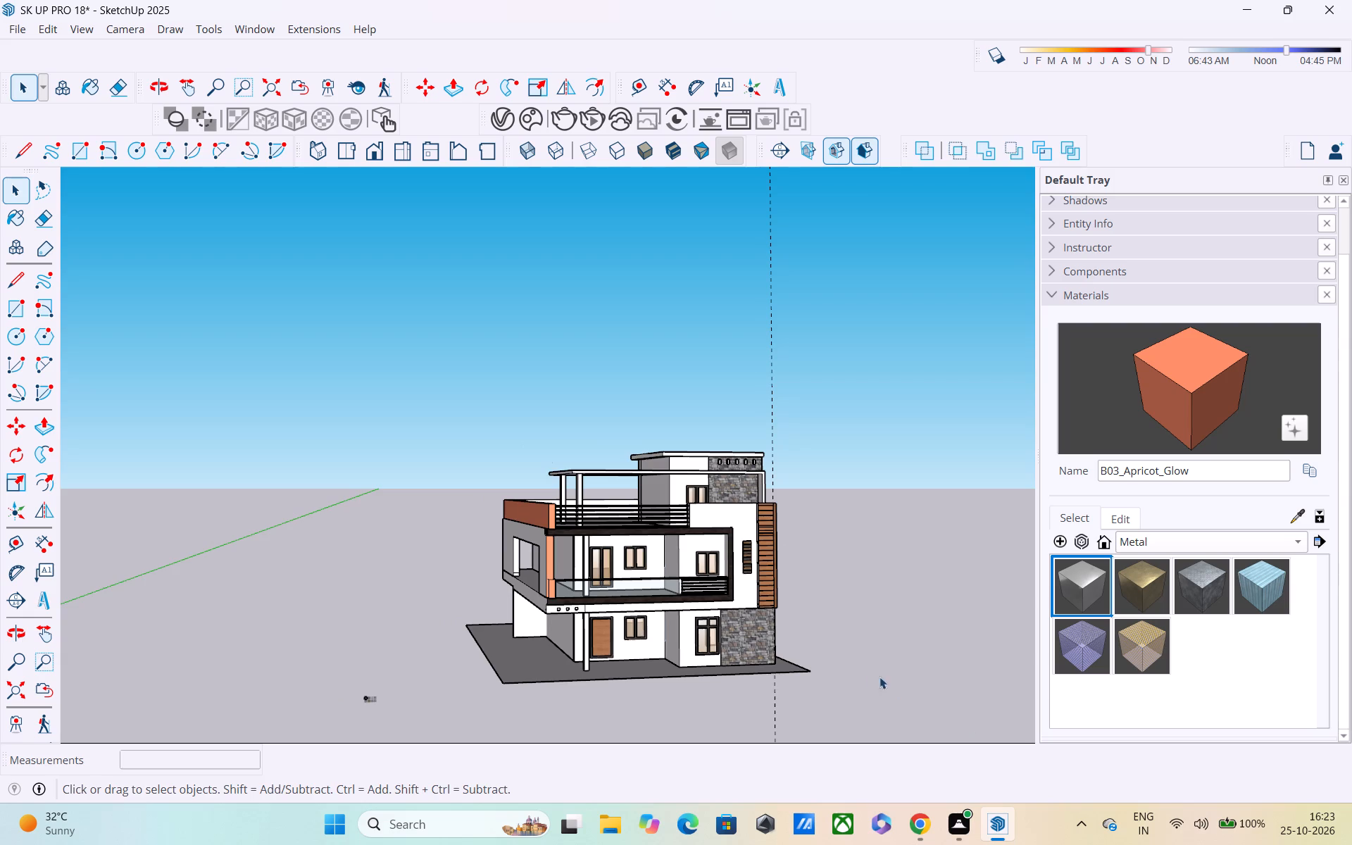
middle_click_drag(796, 691, 713, 702)
scroll(690, 680, "up", 5)
middle_click_drag(684, 680, 696, 815)
scroll(704, 684, "up", 5)
middle_click_drag(701, 668, 696, 665)
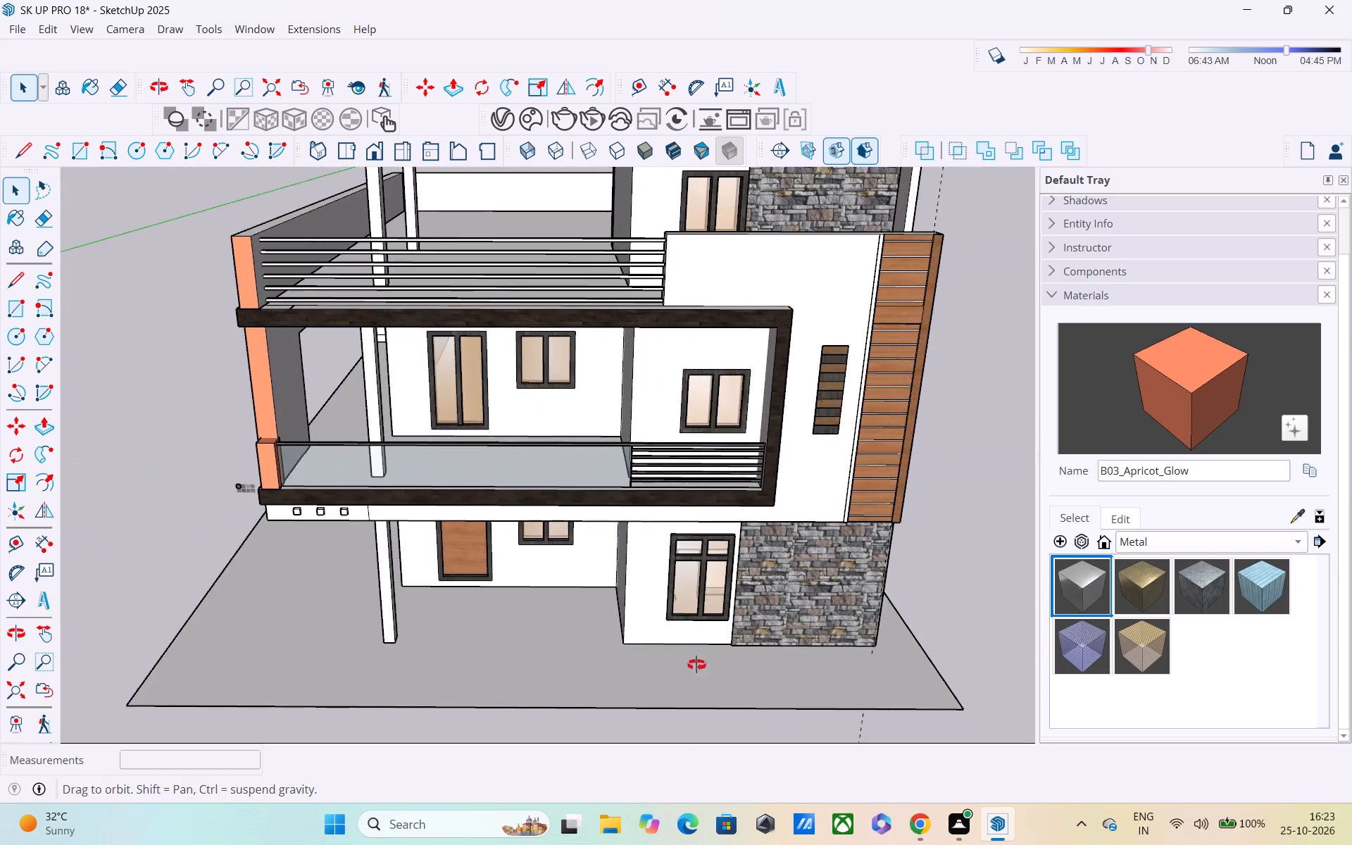
middle_click_drag(696, 665, 691, 633)
scroll(694, 634, "down", 1)
scroll(700, 672, "up", 5)
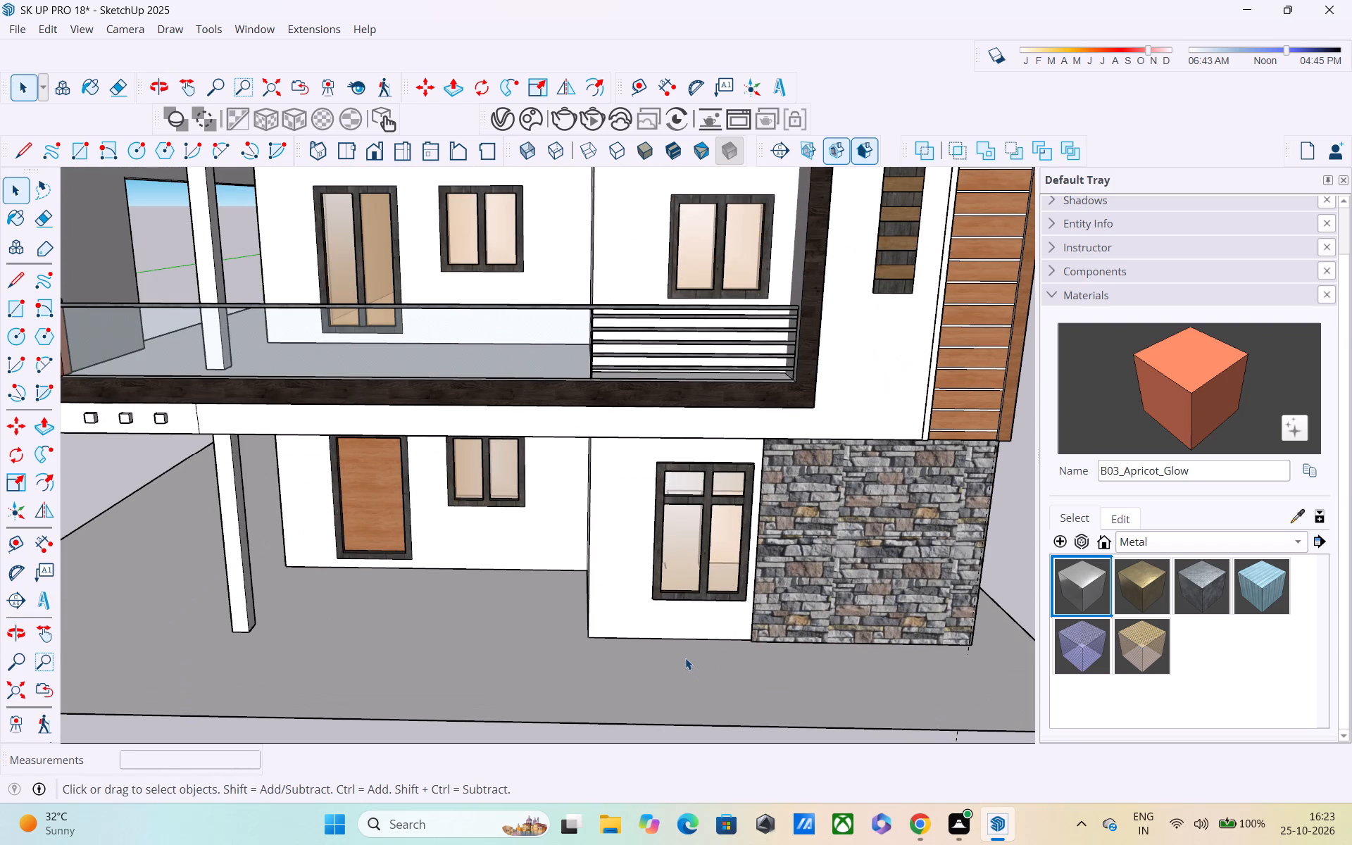
scroll(621, 680, "down", 2)
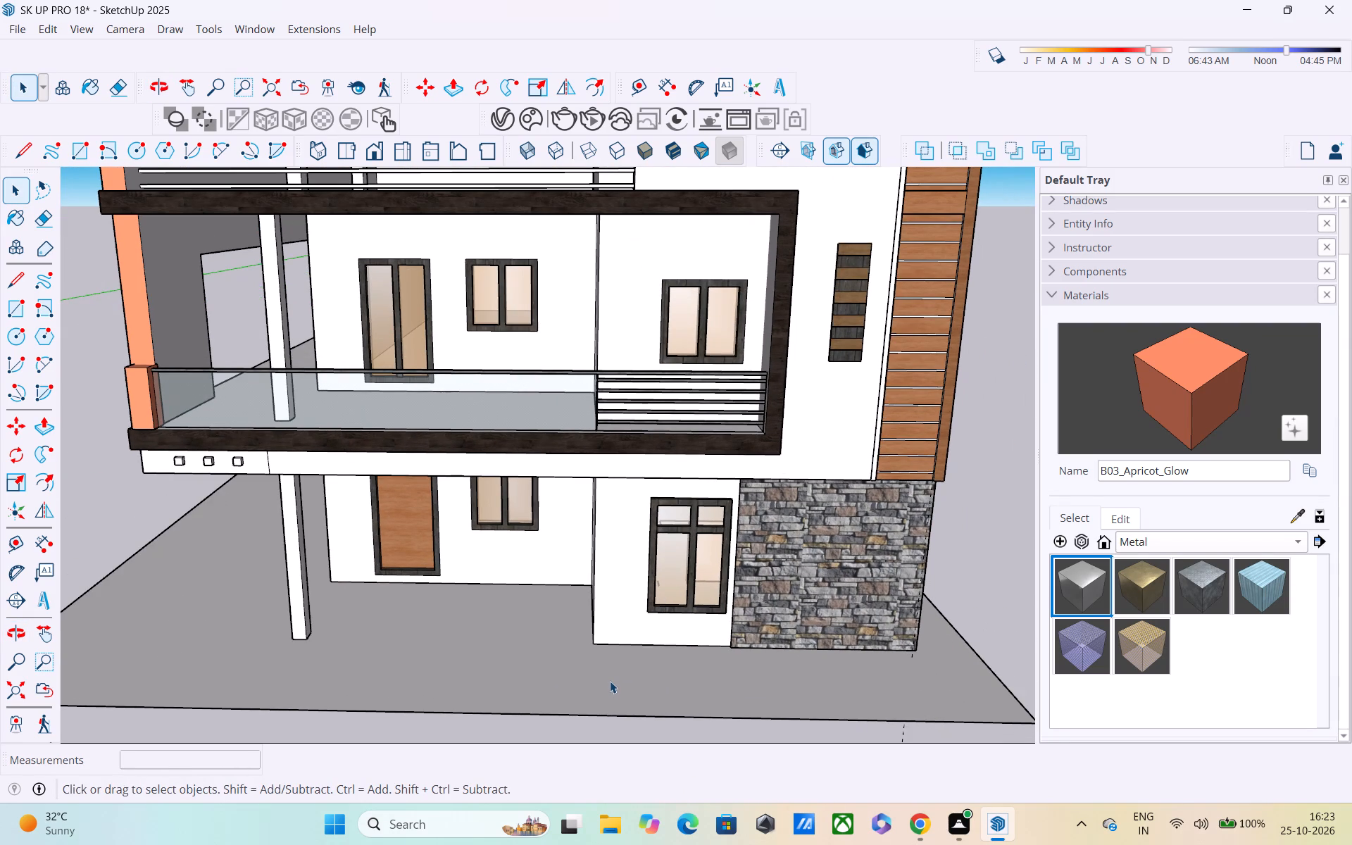
Place a guide about 3' 4 1/2" inside the ground face's side edge, on the apricot column side of the house.
key("t")
scroll(507, 689, "down", 1)
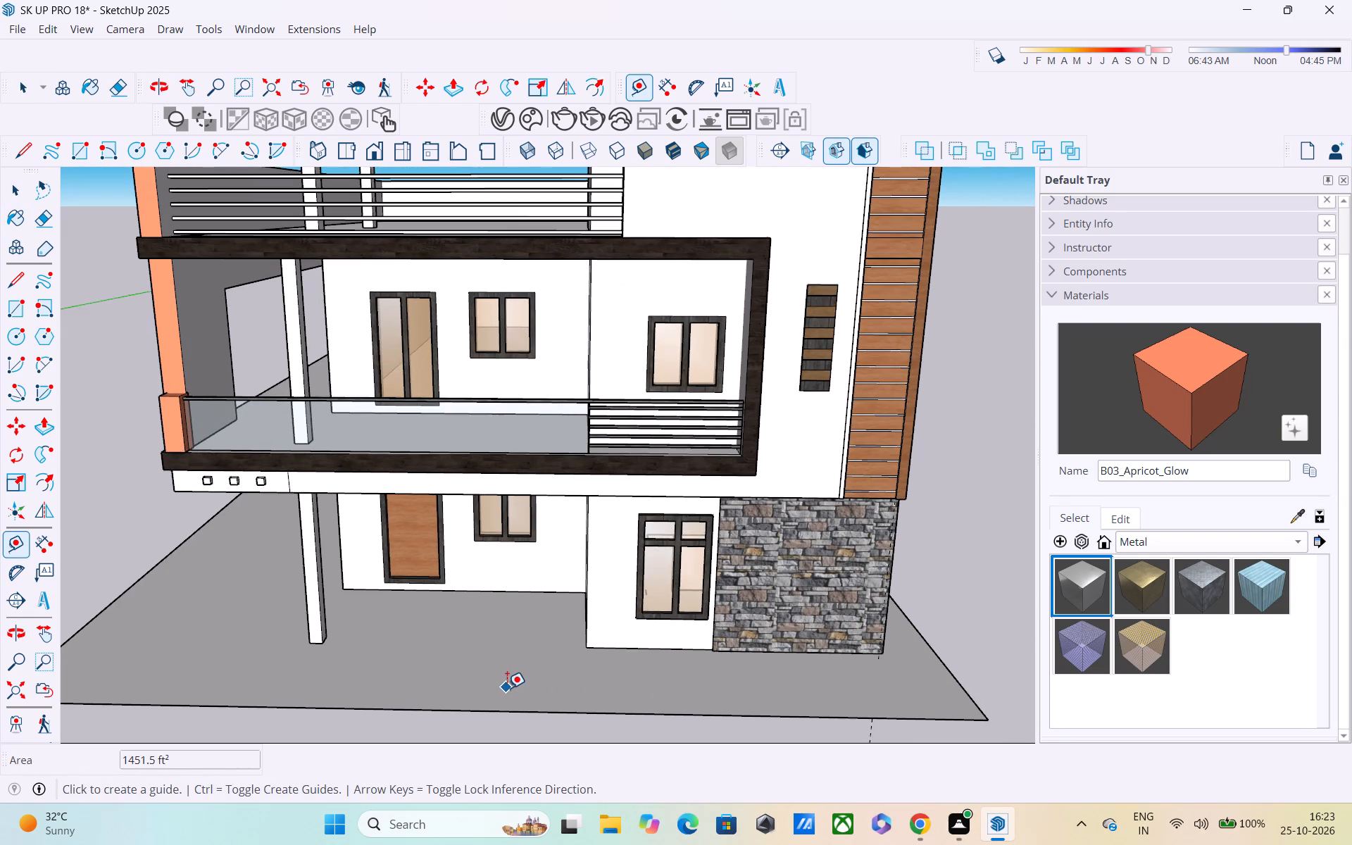
middle_click_drag(507, 688, 896, 581, "shift")
left_click(450, 472)
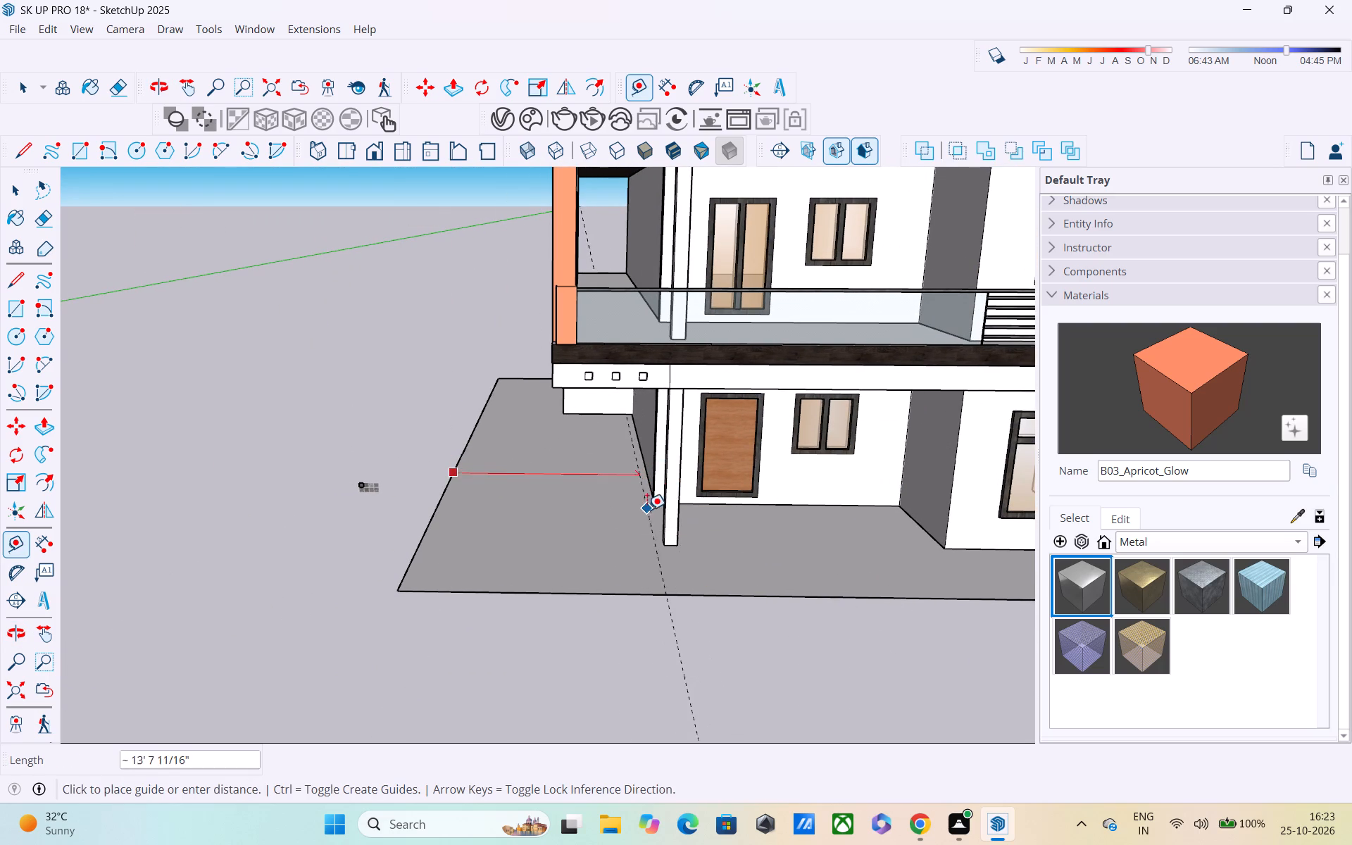
scroll(647, 510, "up", 6)
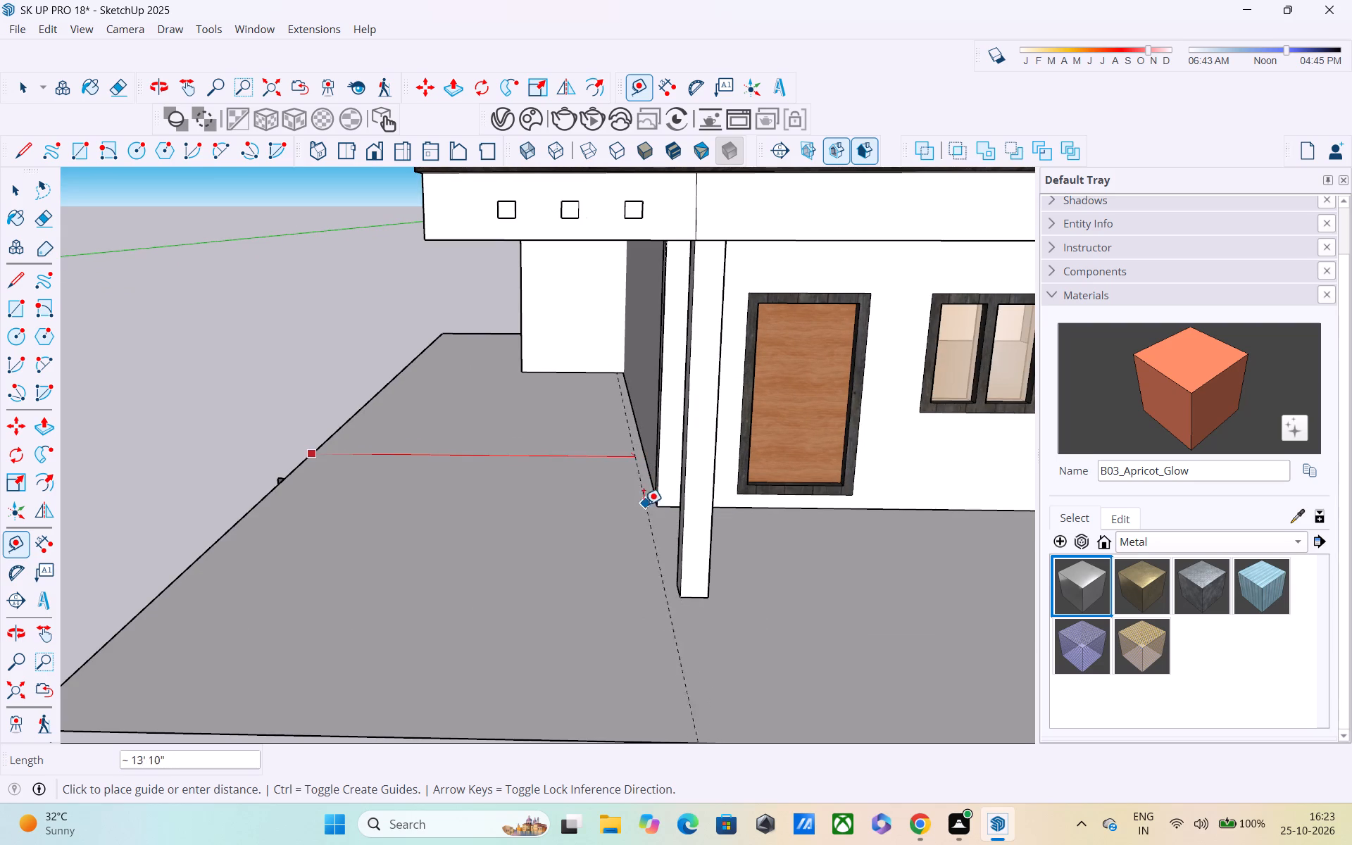
left_click(359, 497)
Place a second guide 9" from the side guide, parallel to it.
middle_click_drag(374, 497, 478, 491)
middle_click(261, 513)
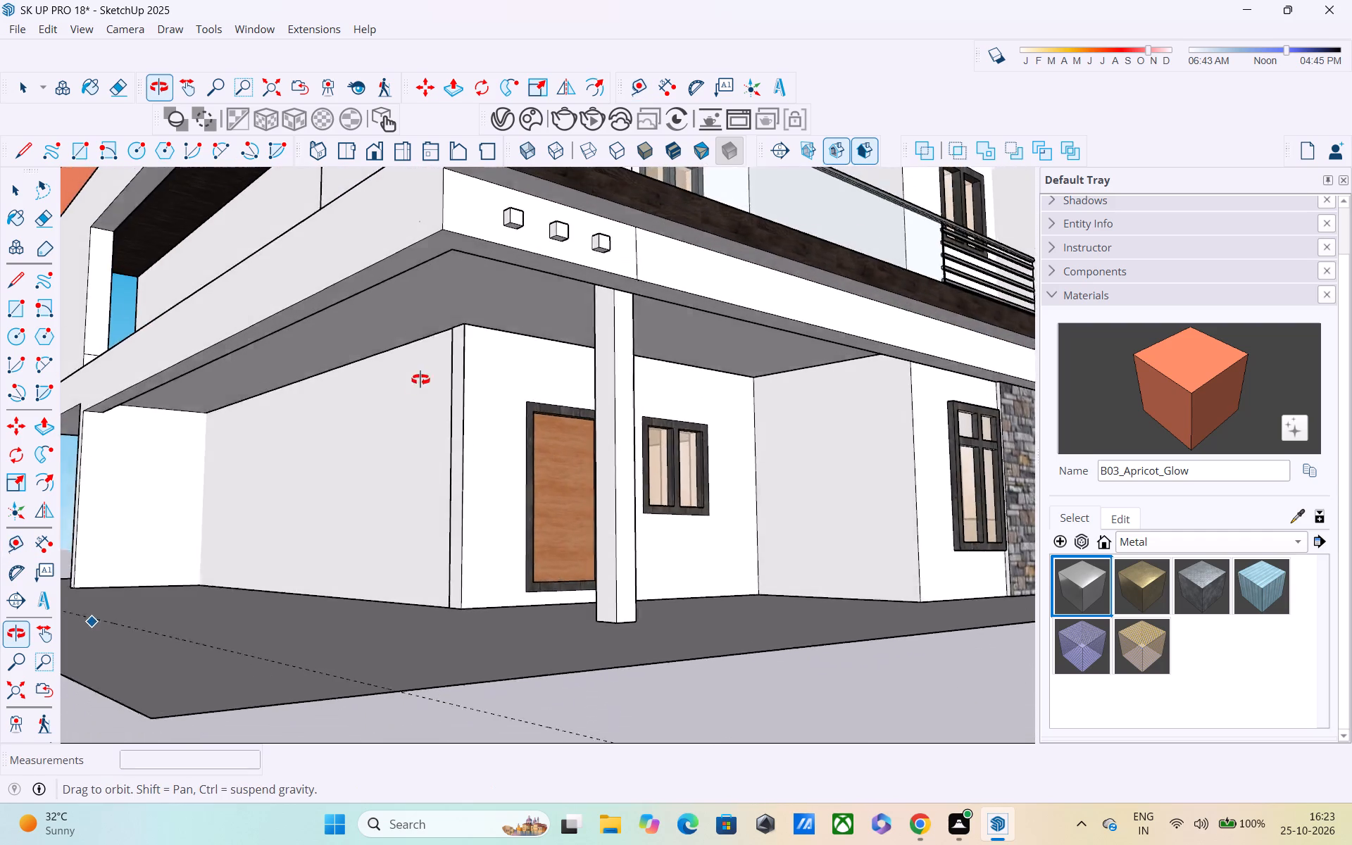
left_click(264, 532)
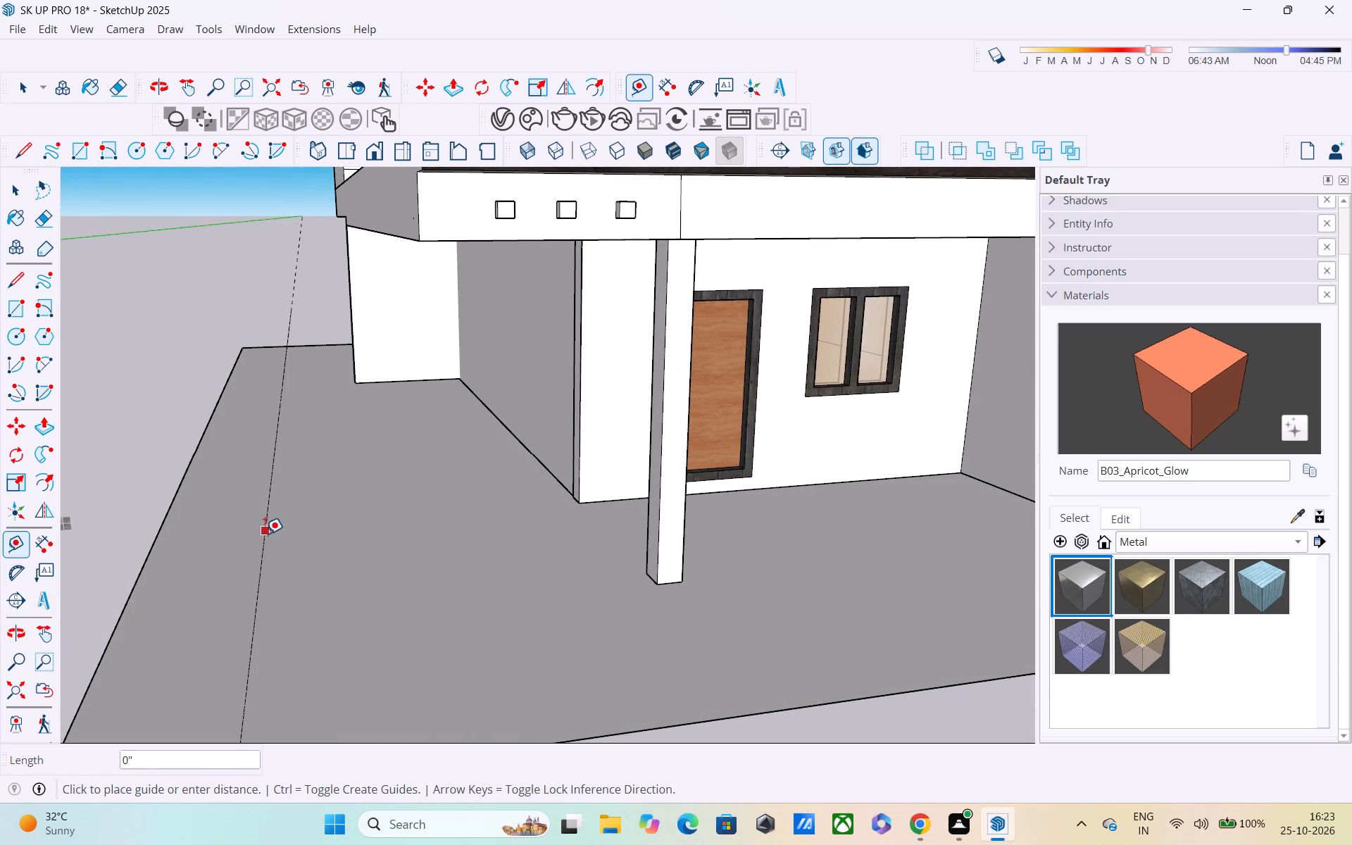
type("9\"")
key("Return")
Place a guide 2' inside the ground face's front edge.
scroll(303, 533, "down", 1, "shift")
middle_click_drag(295, 522, 247, 361, "shift")
scroll(301, 420, "down", 3)
middle_click_drag(374, 453, 780, 539)
left_click(587, 391)
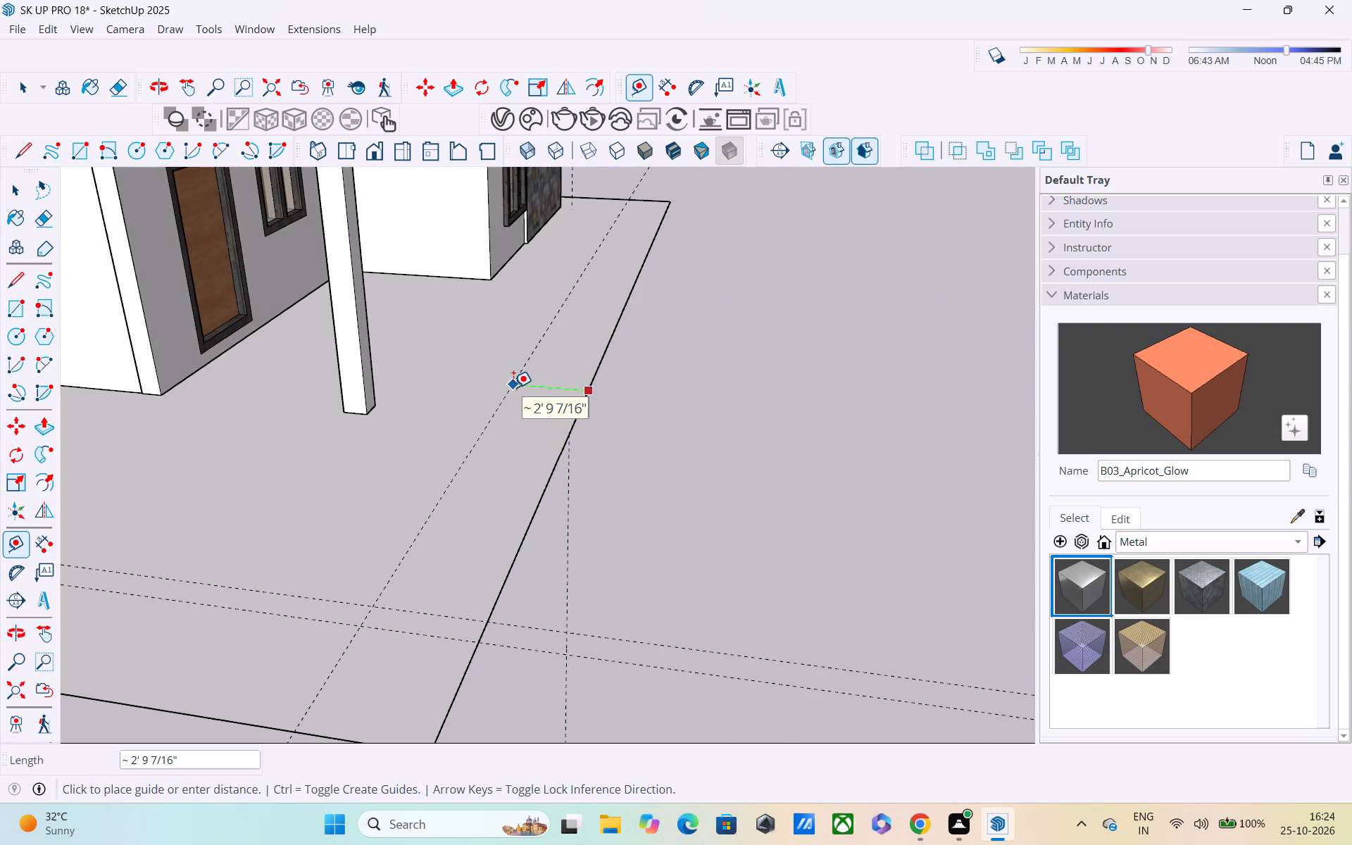
type("2'")
key("Return")
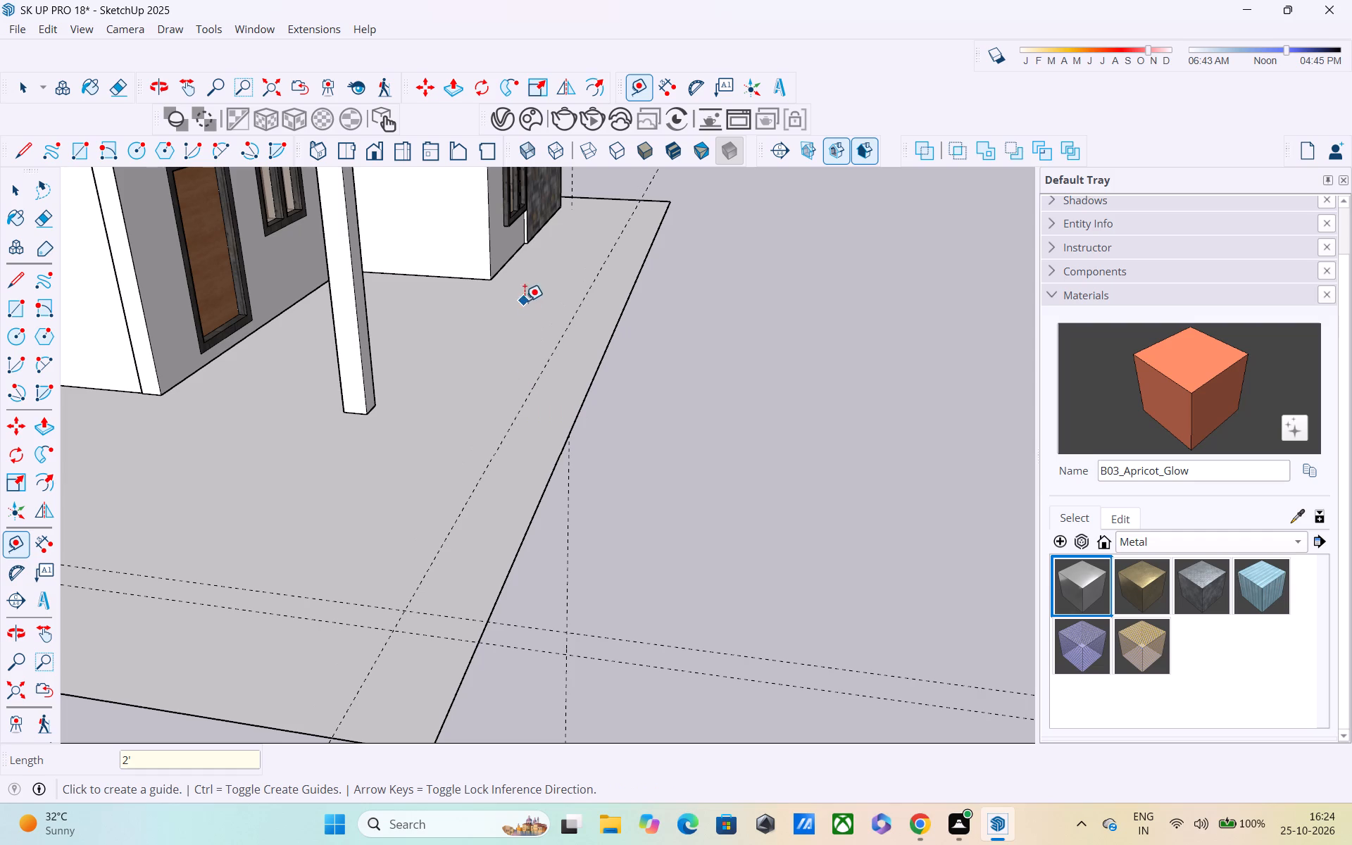
Place another guide 9" from the front guide, offset towards the house.
left_click(550, 353)
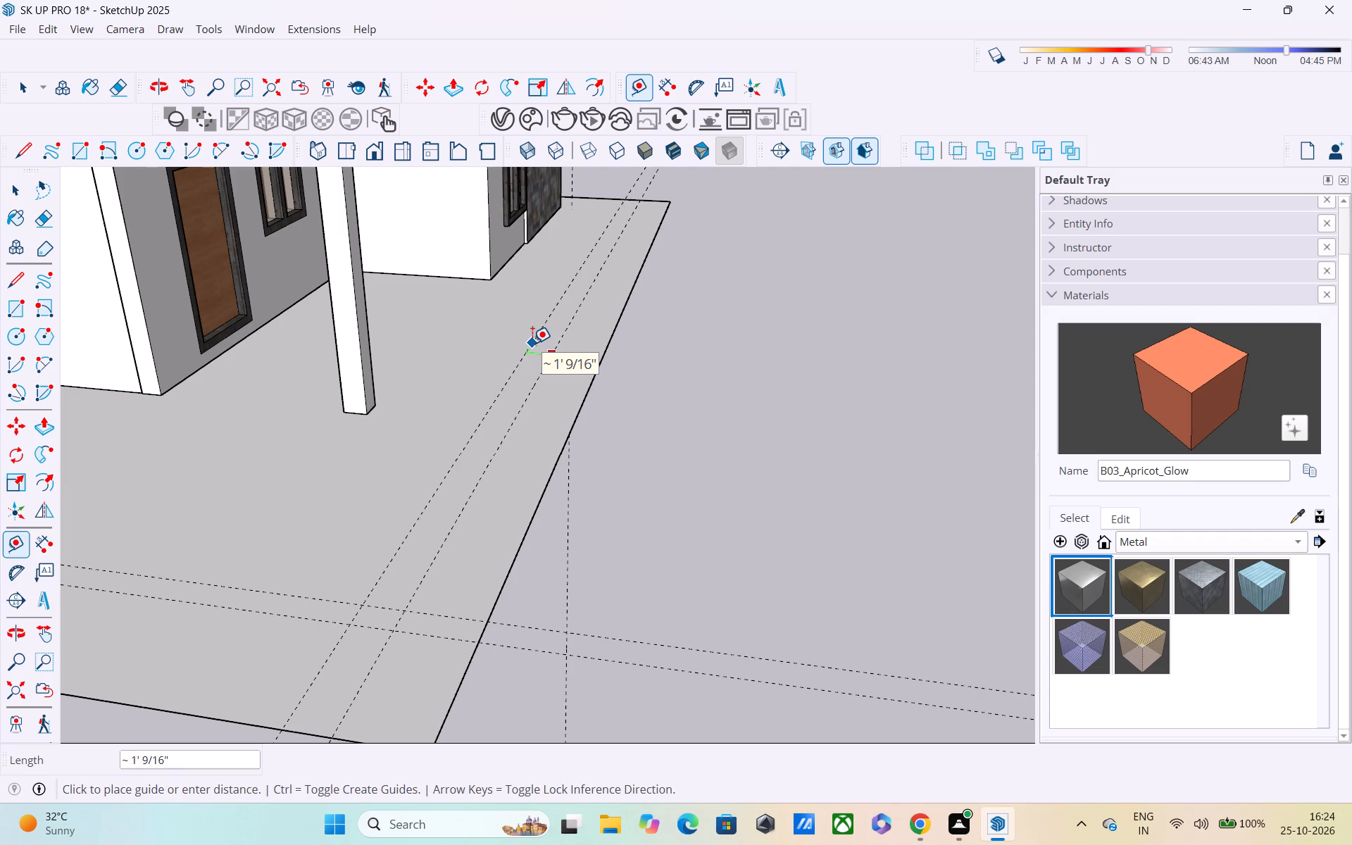
key("9")
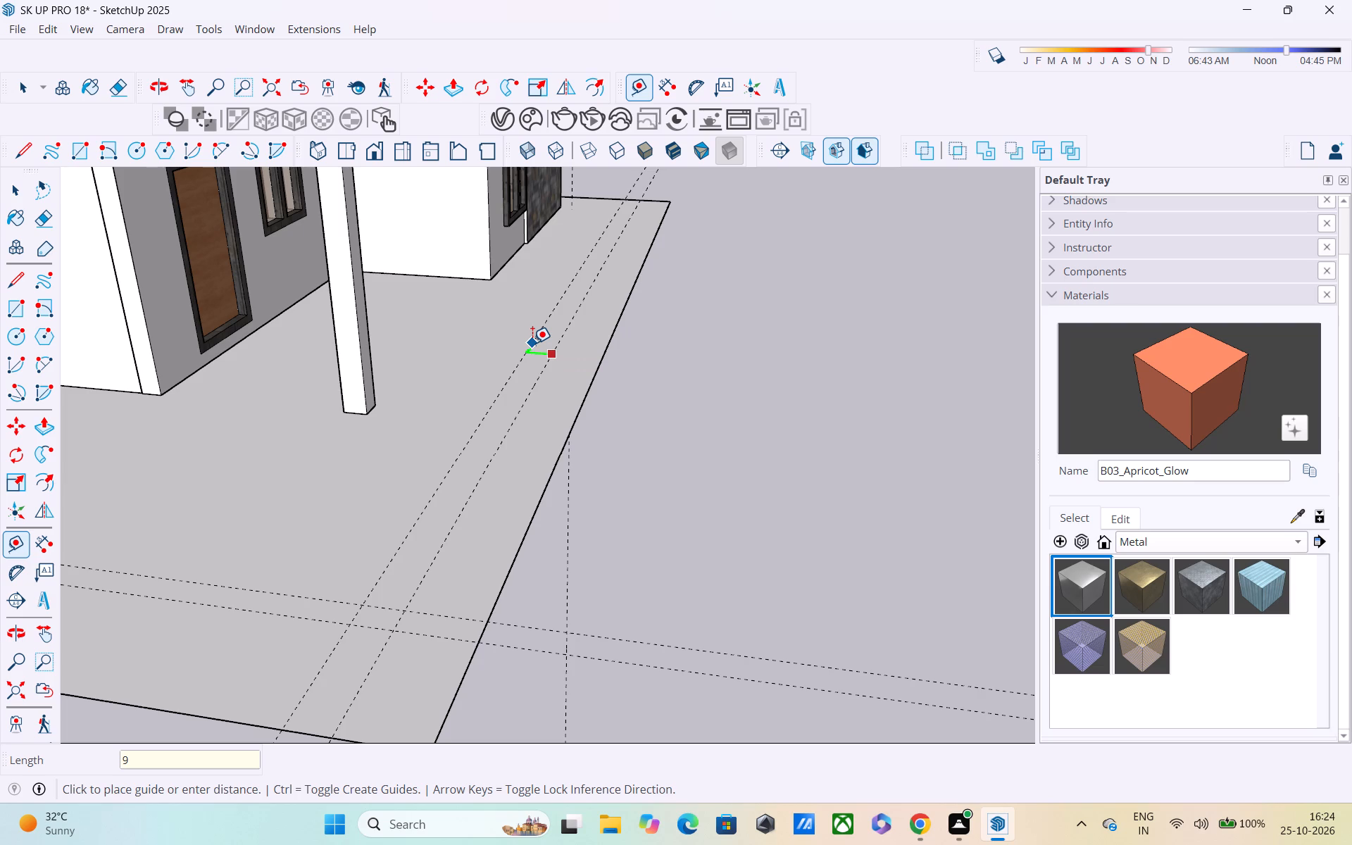
key("shift+quotedbl")
key("Return")
Examine the crossing pairs of guides around the ground face's front corner and along its edges.
scroll(533, 325, "down", 3)
scroll(546, 314, "up", 1)
middle_click_drag(531, 324, 259, 477)
scroll(259, 477, "down", 1)
scroll(258, 475, "up", 1)
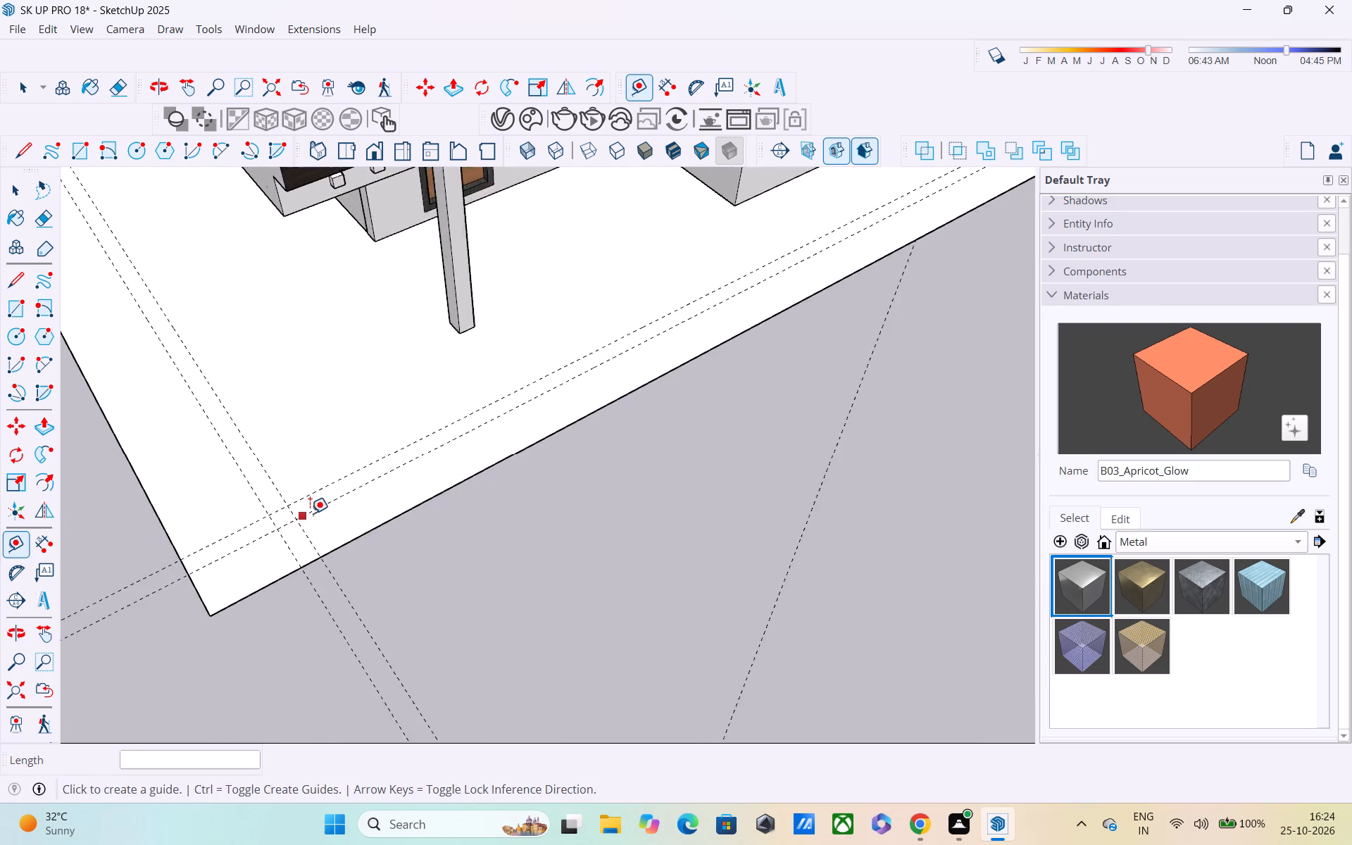
scroll(349, 510, "down", 4)
middle_click_drag(678, 461, 549, 332)
middle_click_drag(885, 745, 821, 600)
scroll(873, 742, "down", 1)
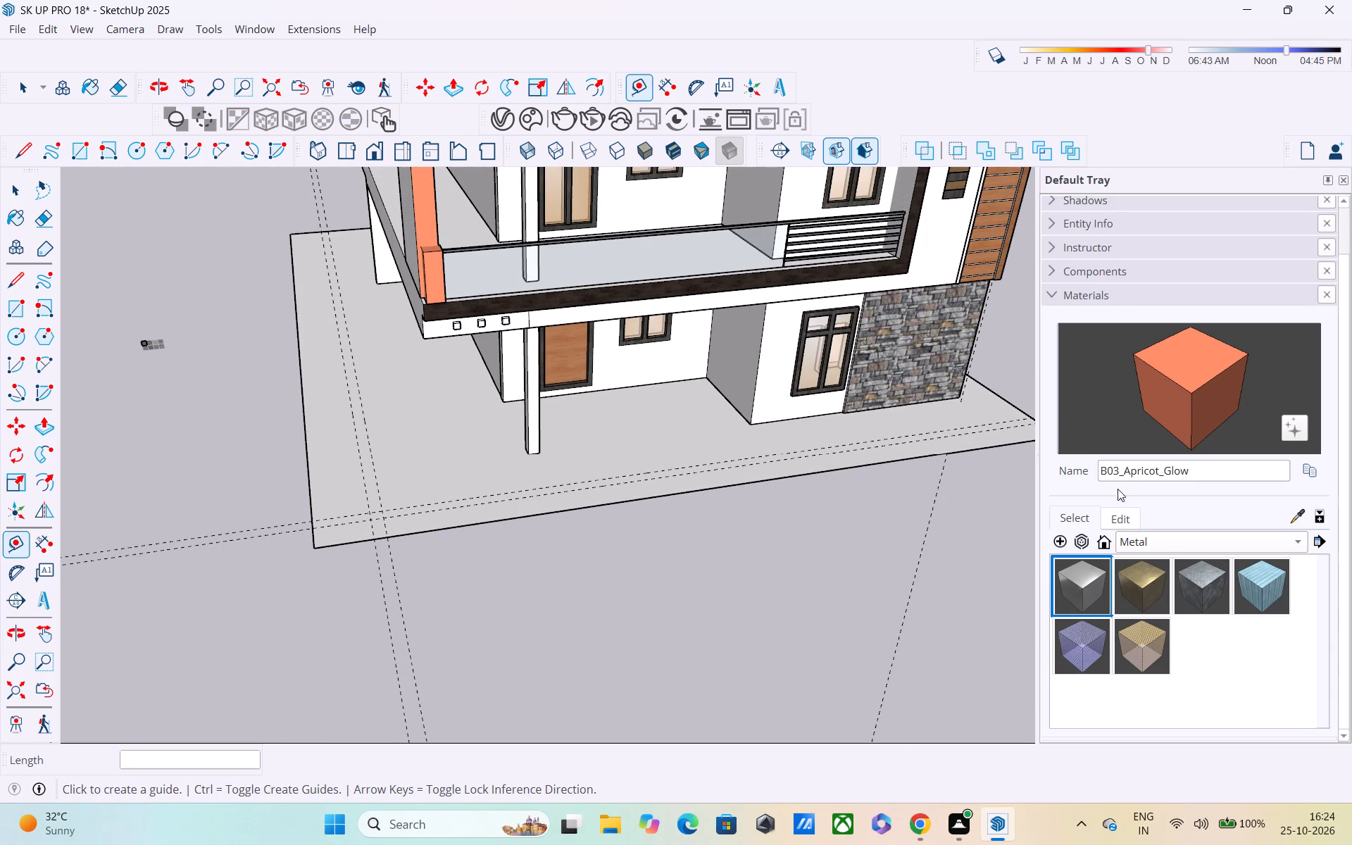
scroll(1102, 471, "down", 1)
middle_click_drag(812, 492, 741, 401)
scroll(724, 477, "up", 2)
middle_click_drag(580, 486, 720, 580)
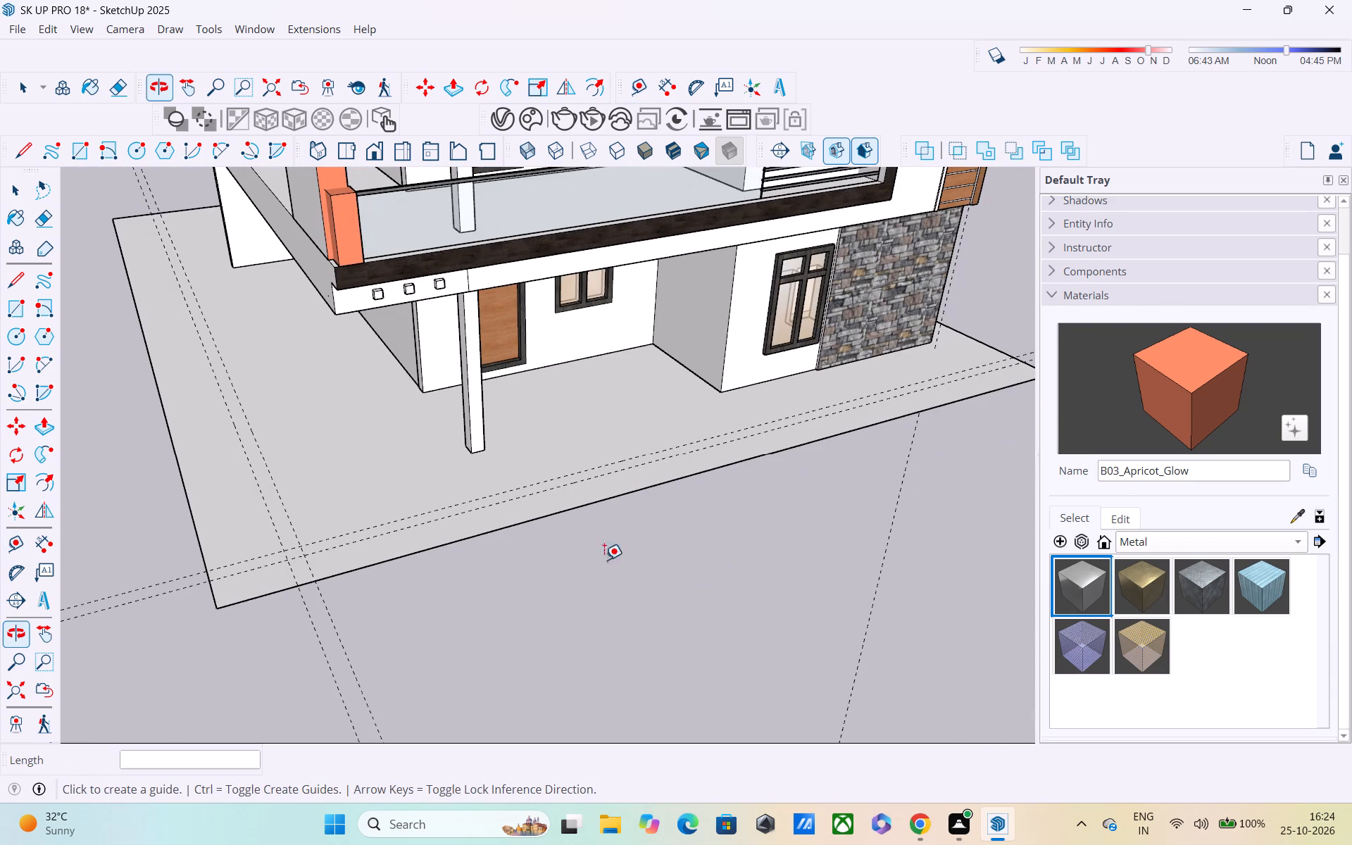
middle_click_drag(551, 537, 515, 505, "shift")
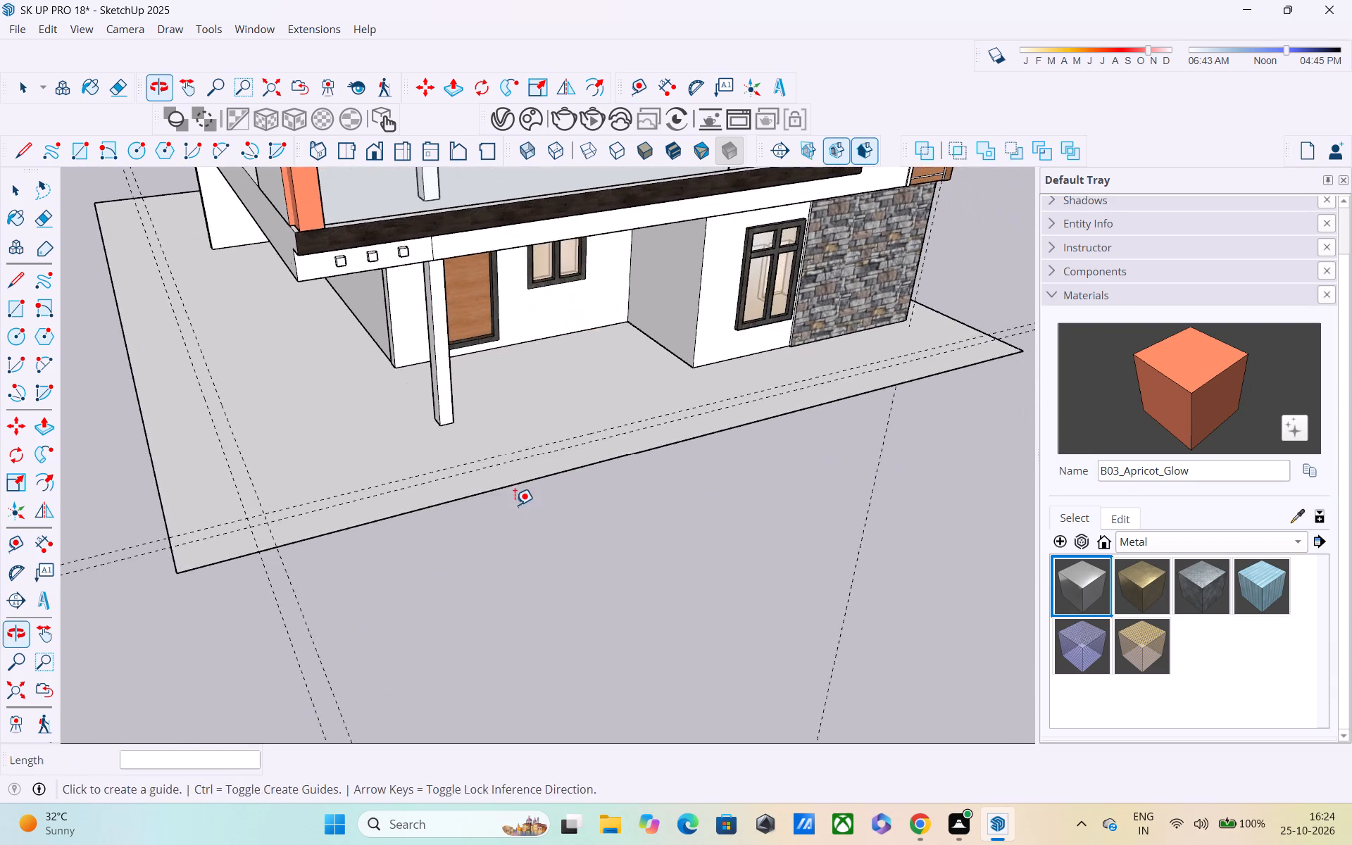
middle_click_drag(519, 513, 684, 685, "shift")
Draw a 9" line along the ground face's rear edge between the two side guides.
key("l")
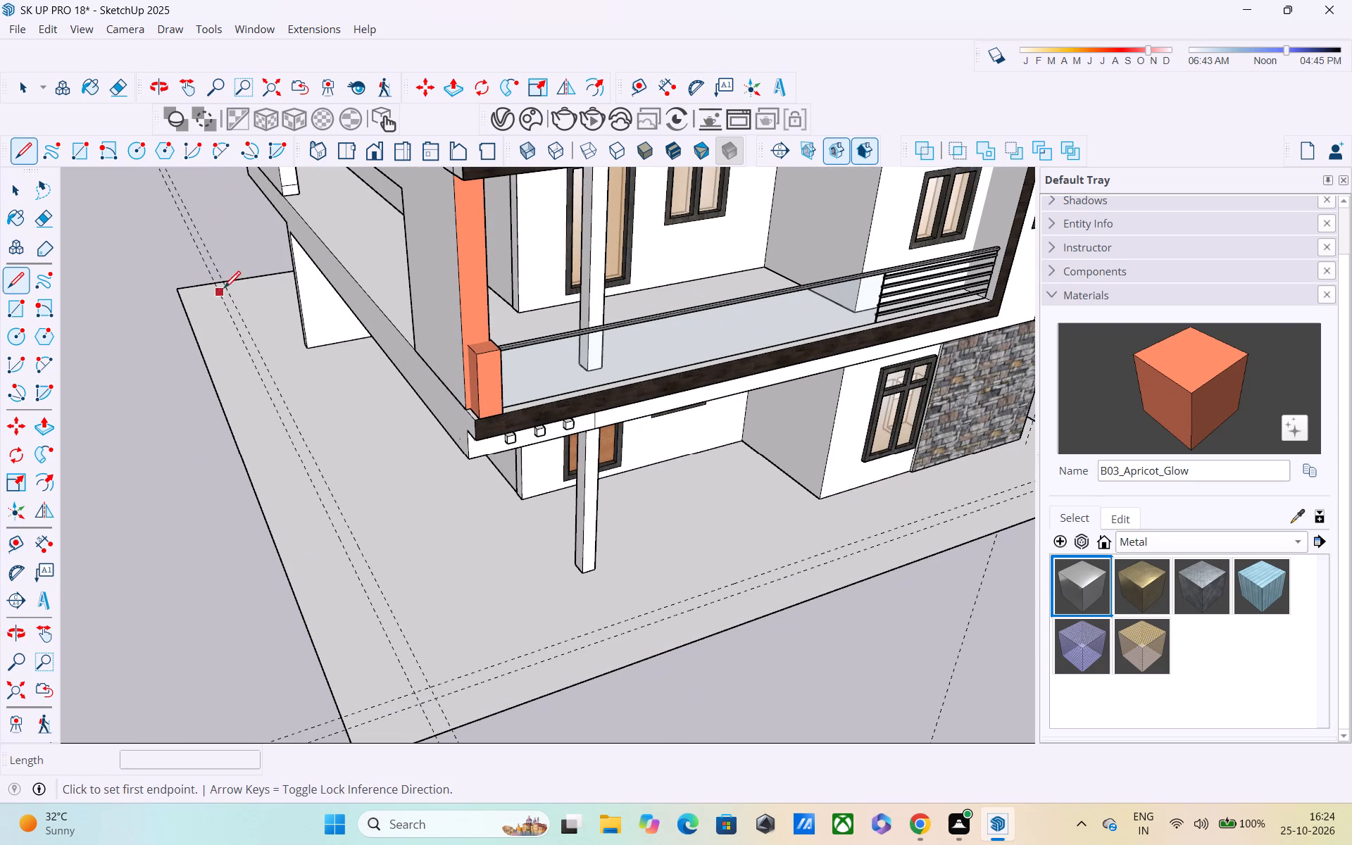
scroll(210, 287, "up", 6)
key("space")
double_click(253, 392)
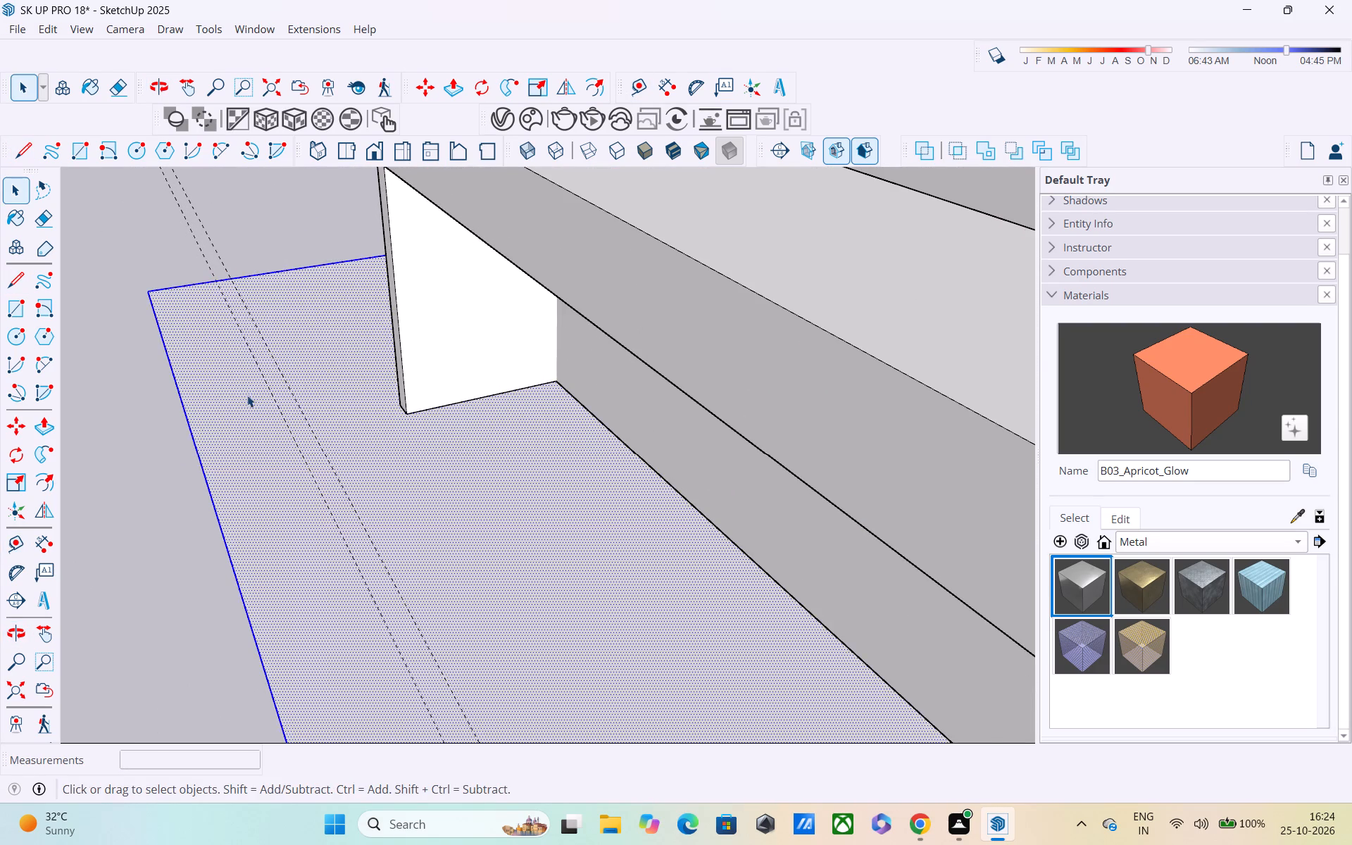
scroll(261, 406, "up", 1)
middle_click_drag(261, 406, 225, 364)
left_click(134, 265)
scroll(248, 258, "up", 1)
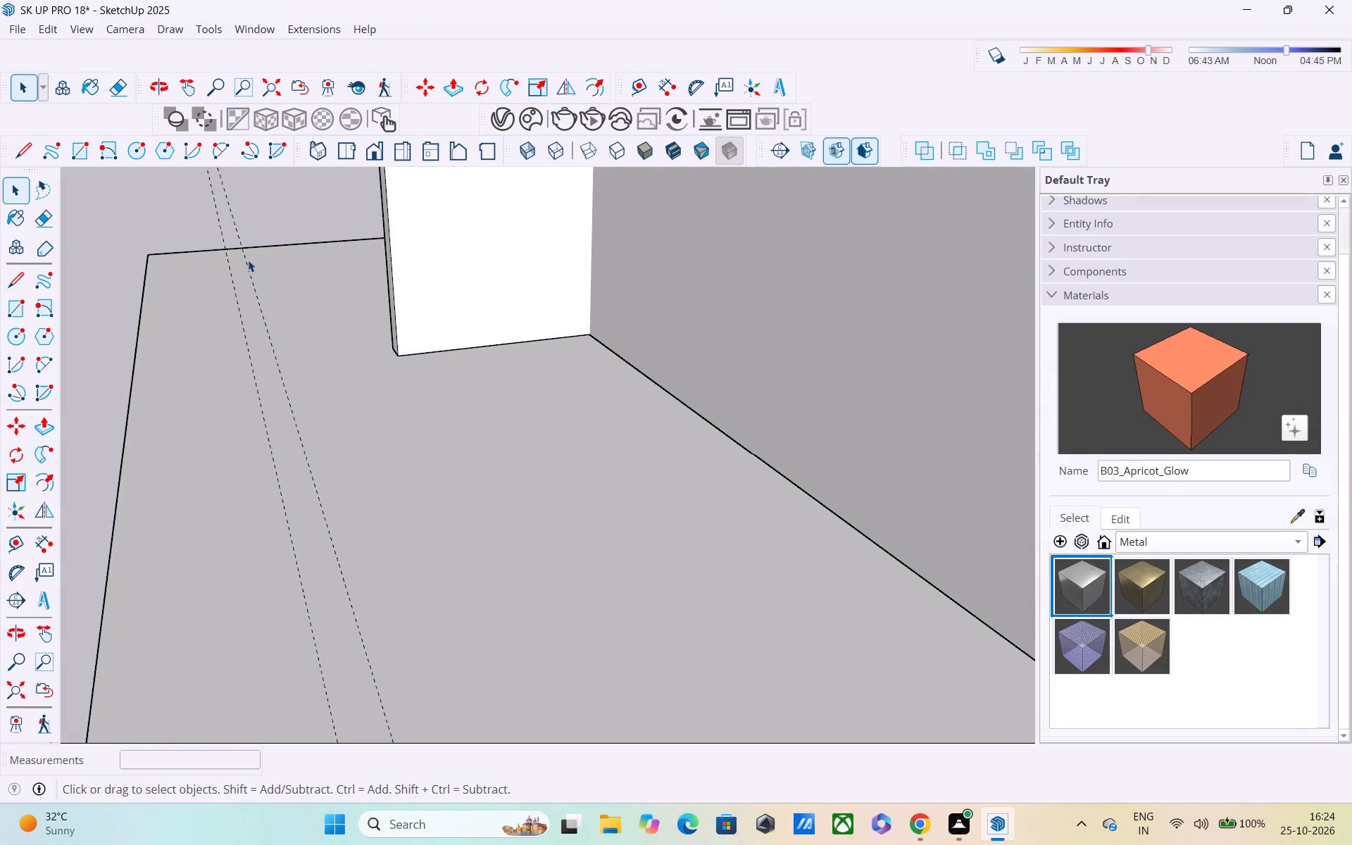
key("semicolon")
key("l")
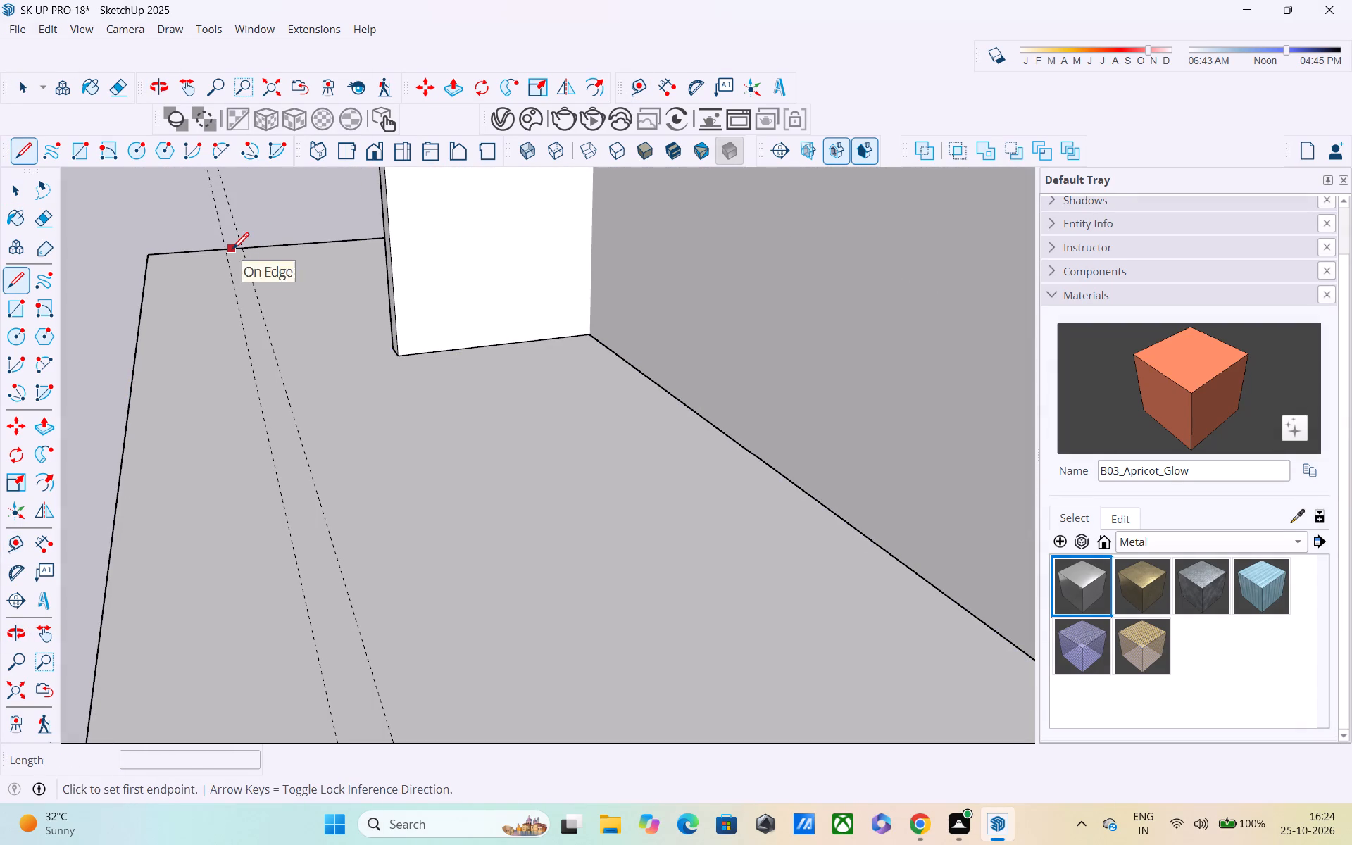
left_click(225, 251)
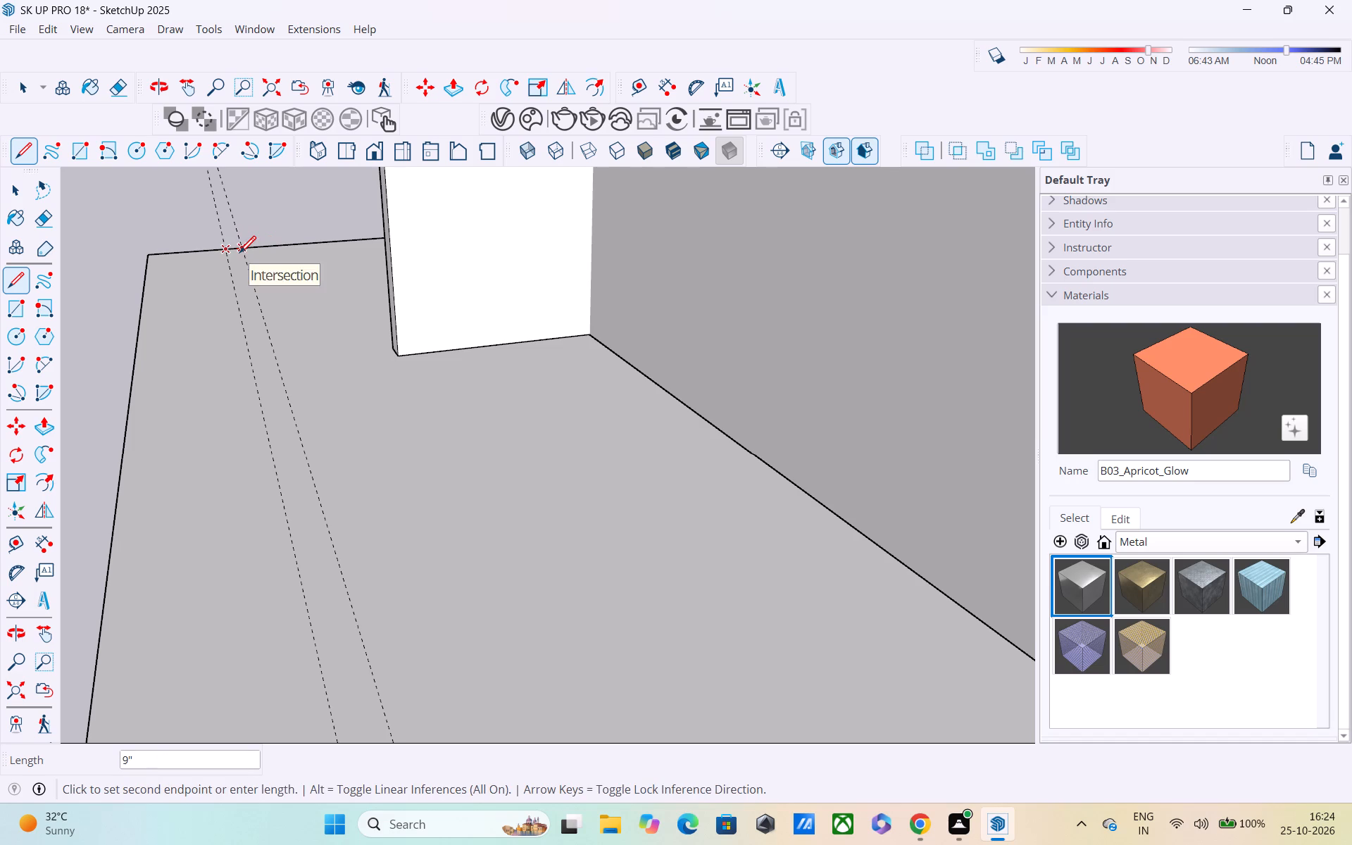
scroll(258, 262, "up", 6)
left_click(240, 244)
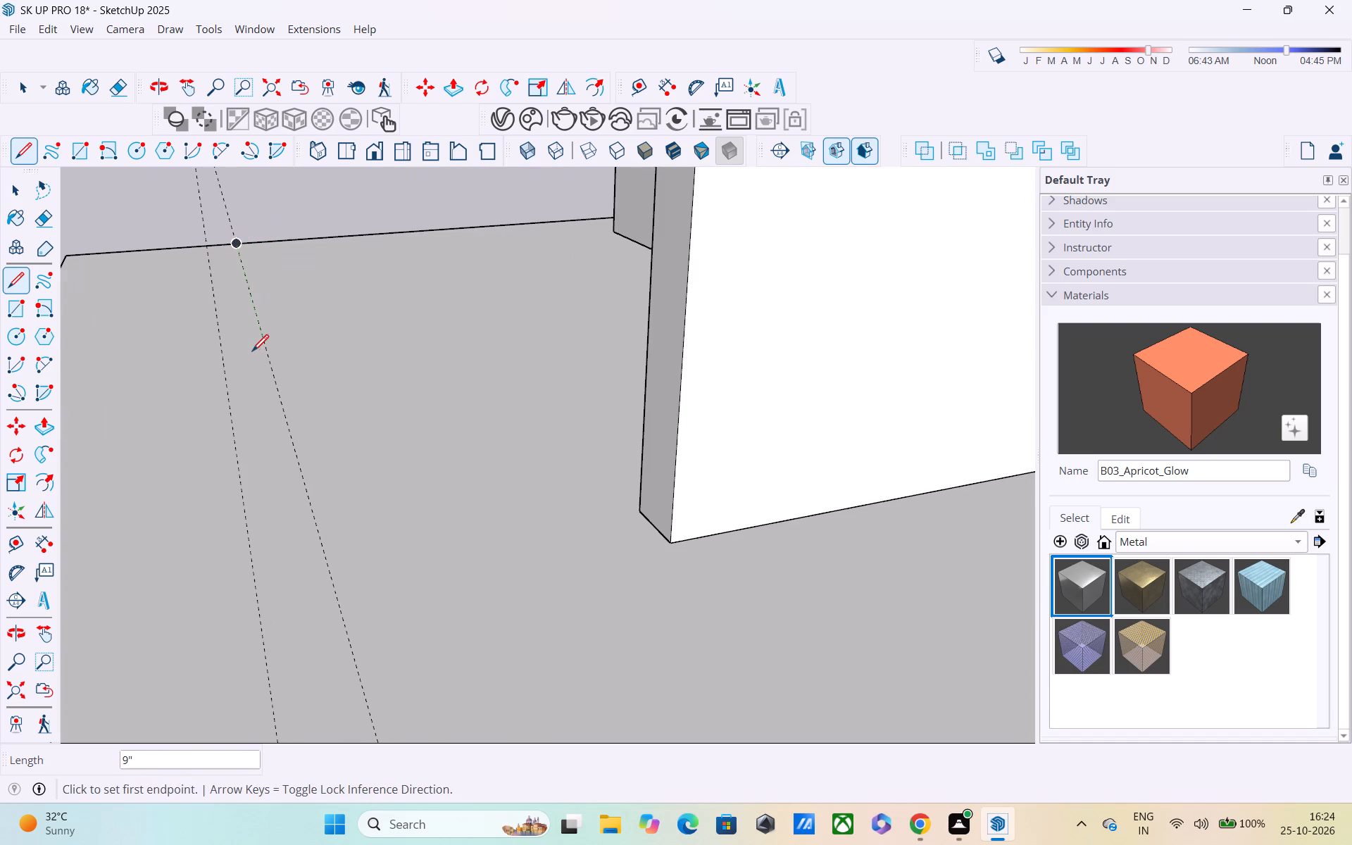
Draw a 57' 3" line along the inner side guide, from its crossing with the inner front guide to the ground face's rear edge.
scroll(253, 355, "down", 2)
middle_click_drag(263, 377, 227, 234, "shift")
scroll(308, 379, "down", 7)
middle_click_drag(325, 531, 294, 494, "shift")
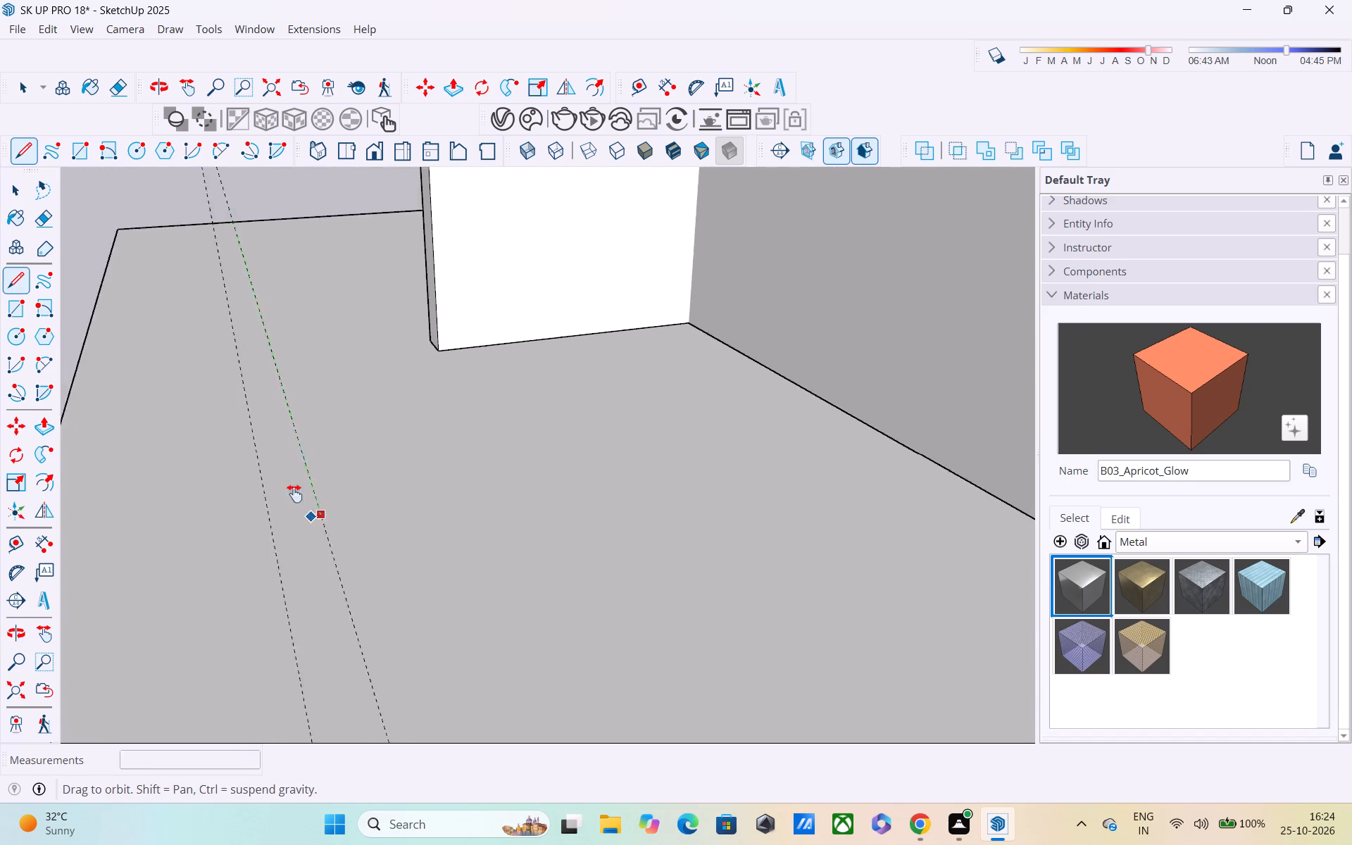
middle_click_drag(294, 494, 249, 192, "shift")
scroll(279, 263, "down", 6)
middle_click_drag(390, 458, 321, 212, "shift")
scroll(325, 282, "down", 6)
scroll(605, 516, "down", 3)
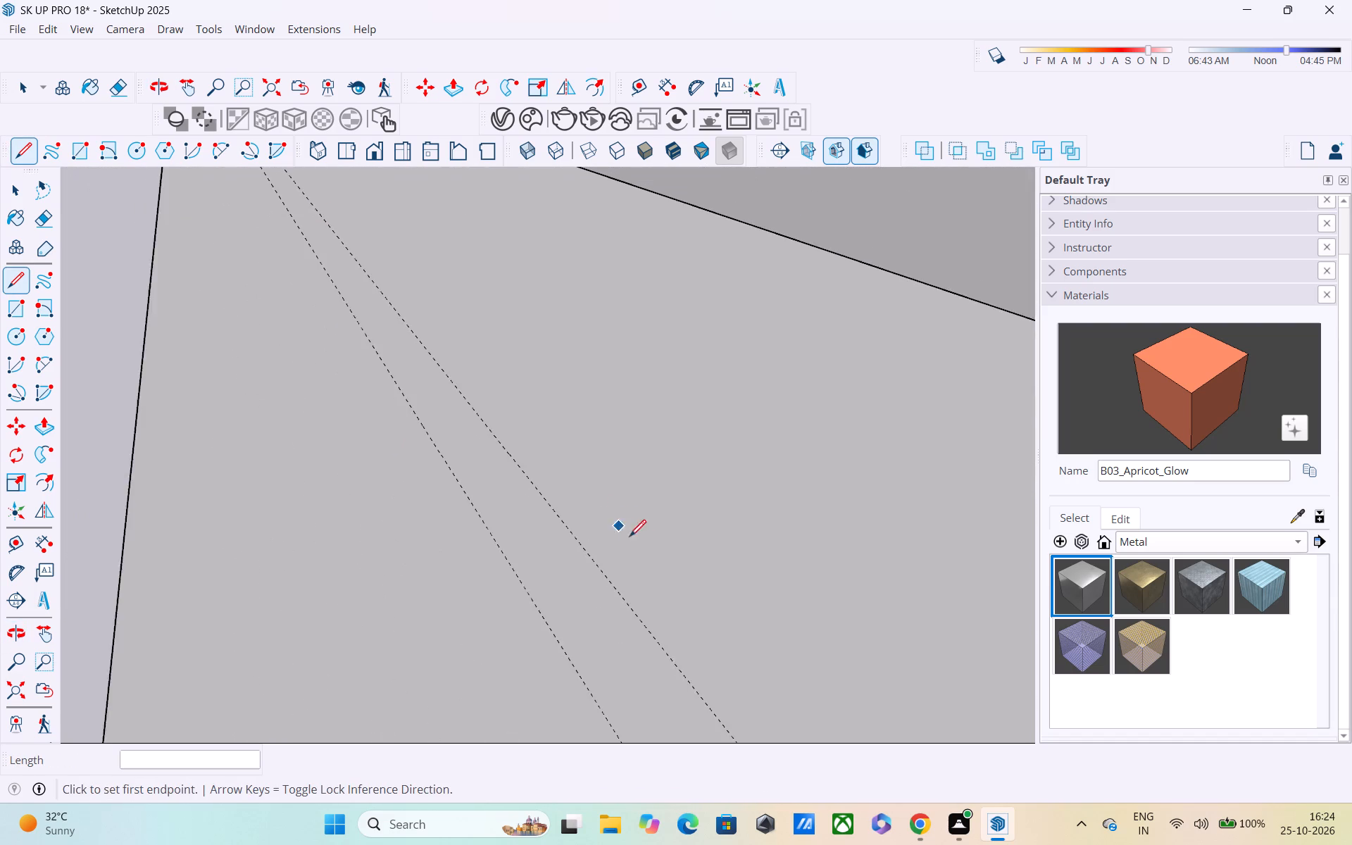
scroll(630, 538, "down", 3)
middle_click_drag(634, 561, 460, 312)
scroll(482, 358, "down", 4)
middle_click_drag(641, 506, 444, 228, "shift")
scroll(619, 480, "down", 1, "shift")
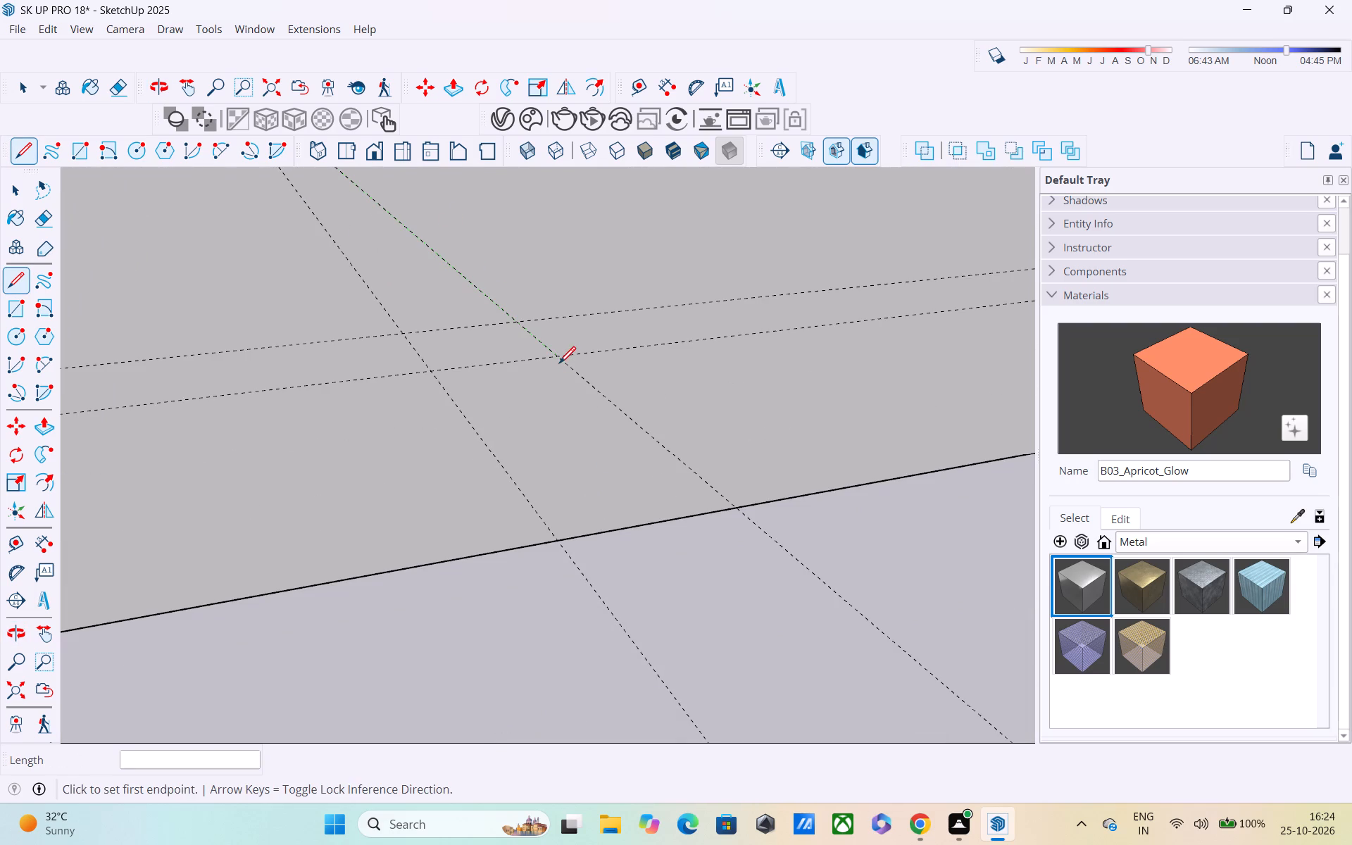
left_click(519, 323)
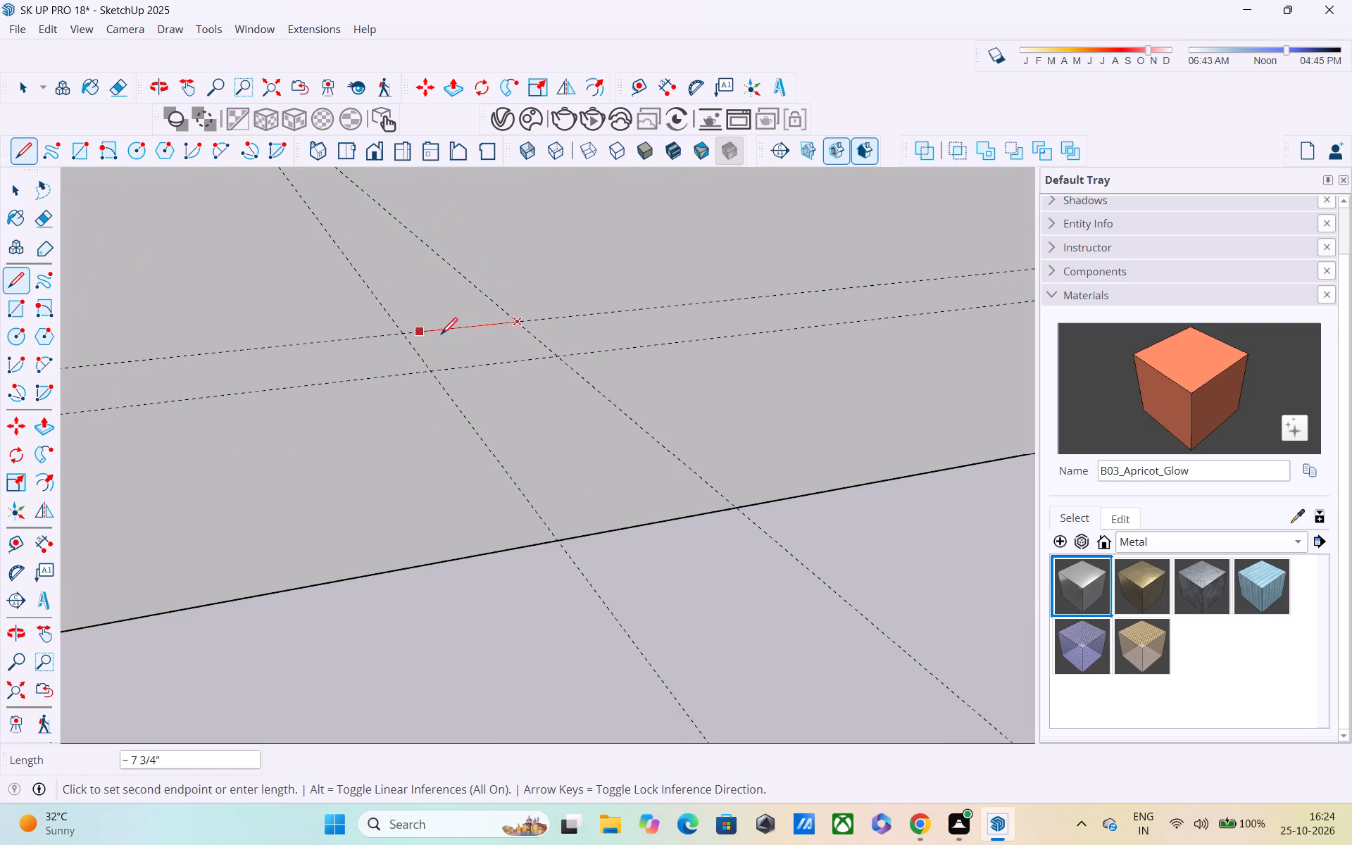
middle_click_drag(514, 332, 569, 488, "shift")
middle_click_drag(458, 351, 716, 833, "shift")
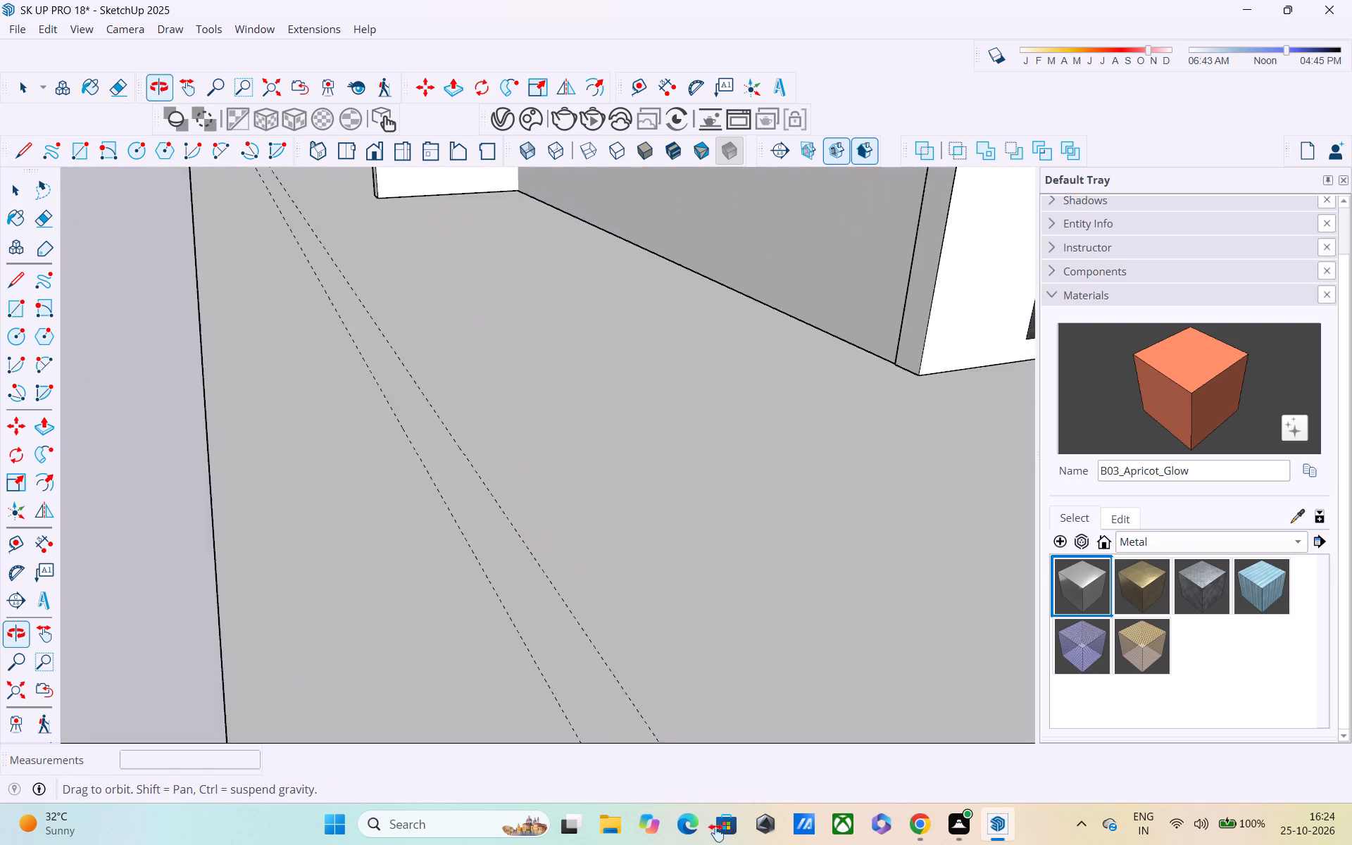
middle_click_drag(716, 833, 708, 793, "shift")
scroll(494, 412, "down", 3)
scroll(330, 267, "up", 3)
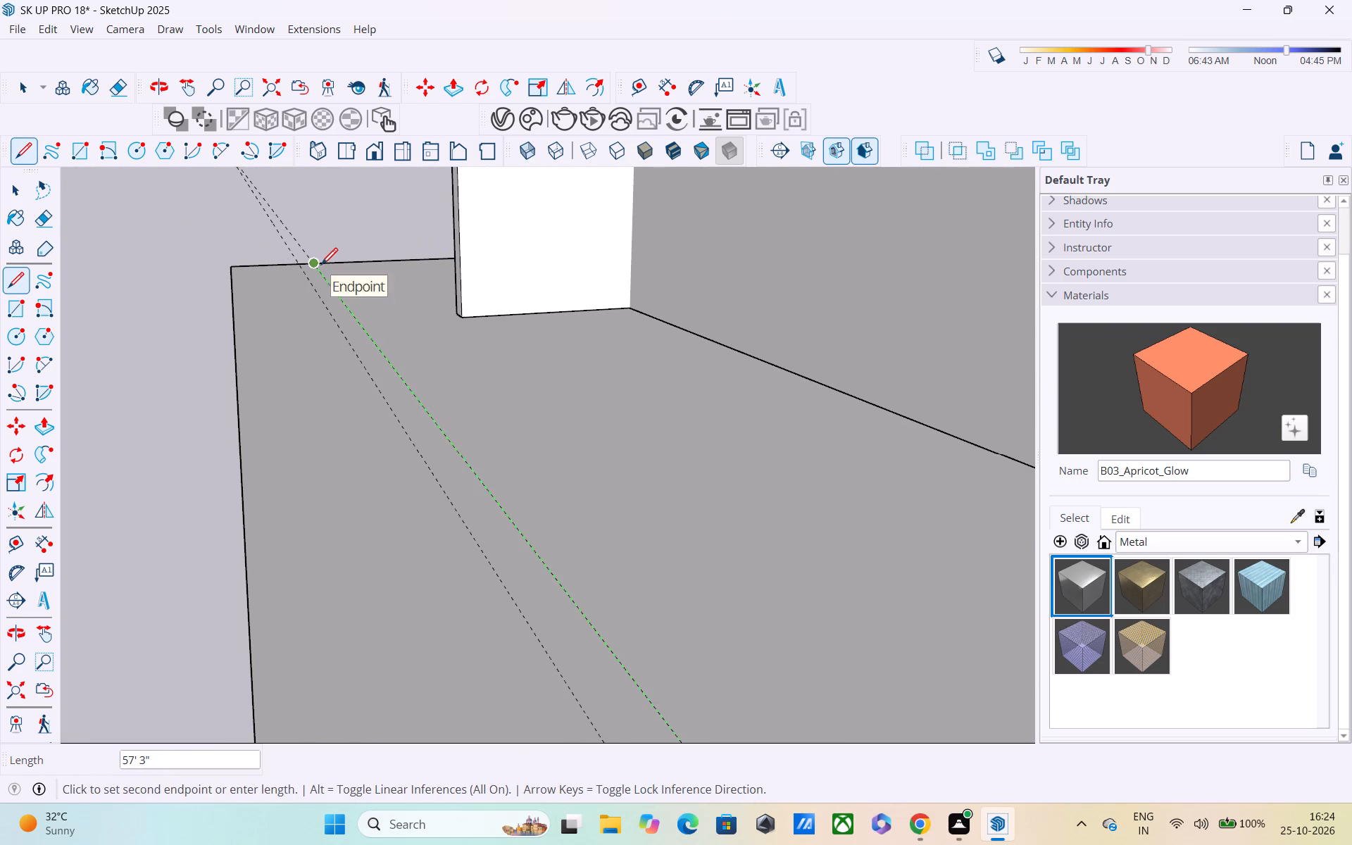
left_click(320, 266)
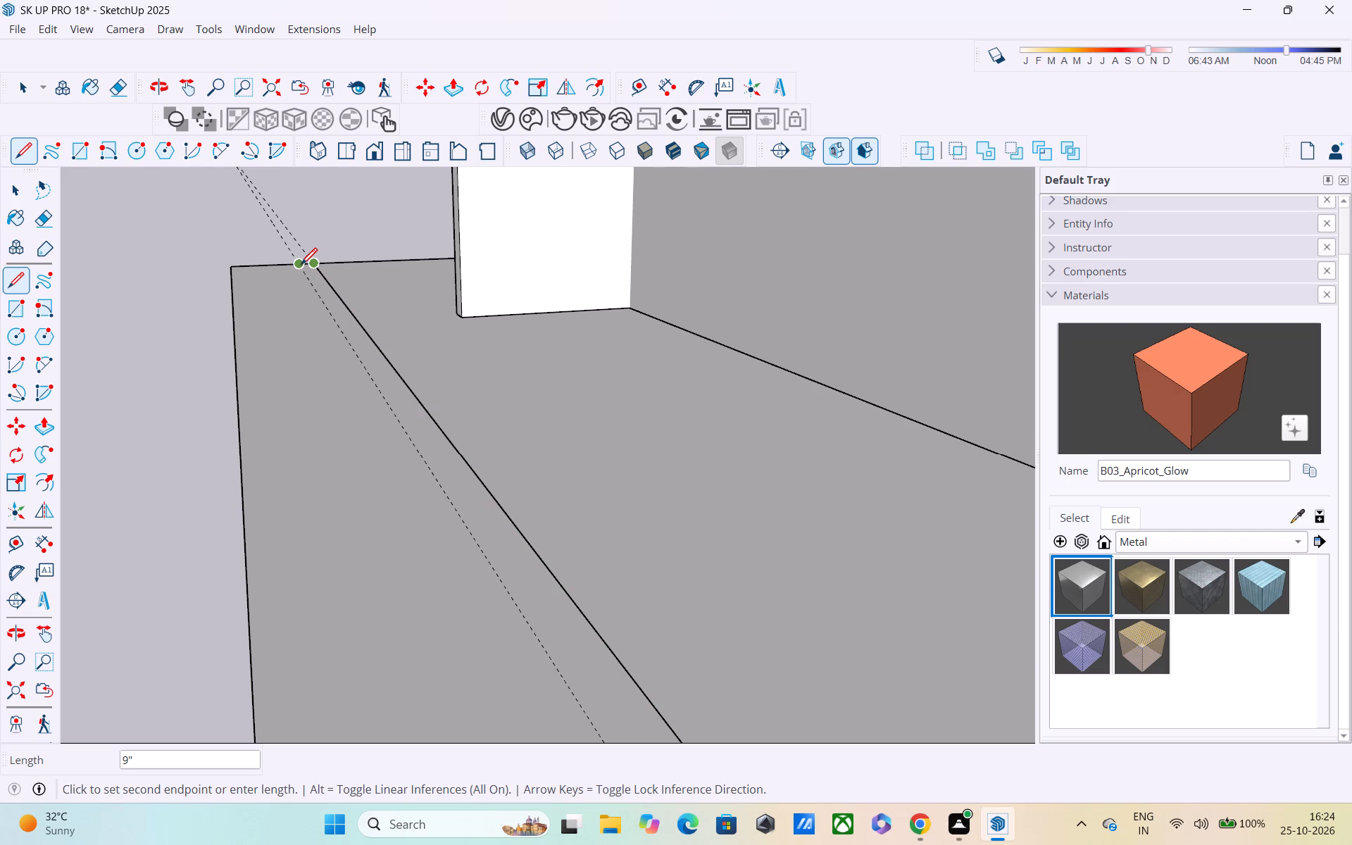
Continue 9" across the rear edge and draw the strip's outer line, about 58' long, along the outer side guide to the outer front guide.
left_click(297, 266)
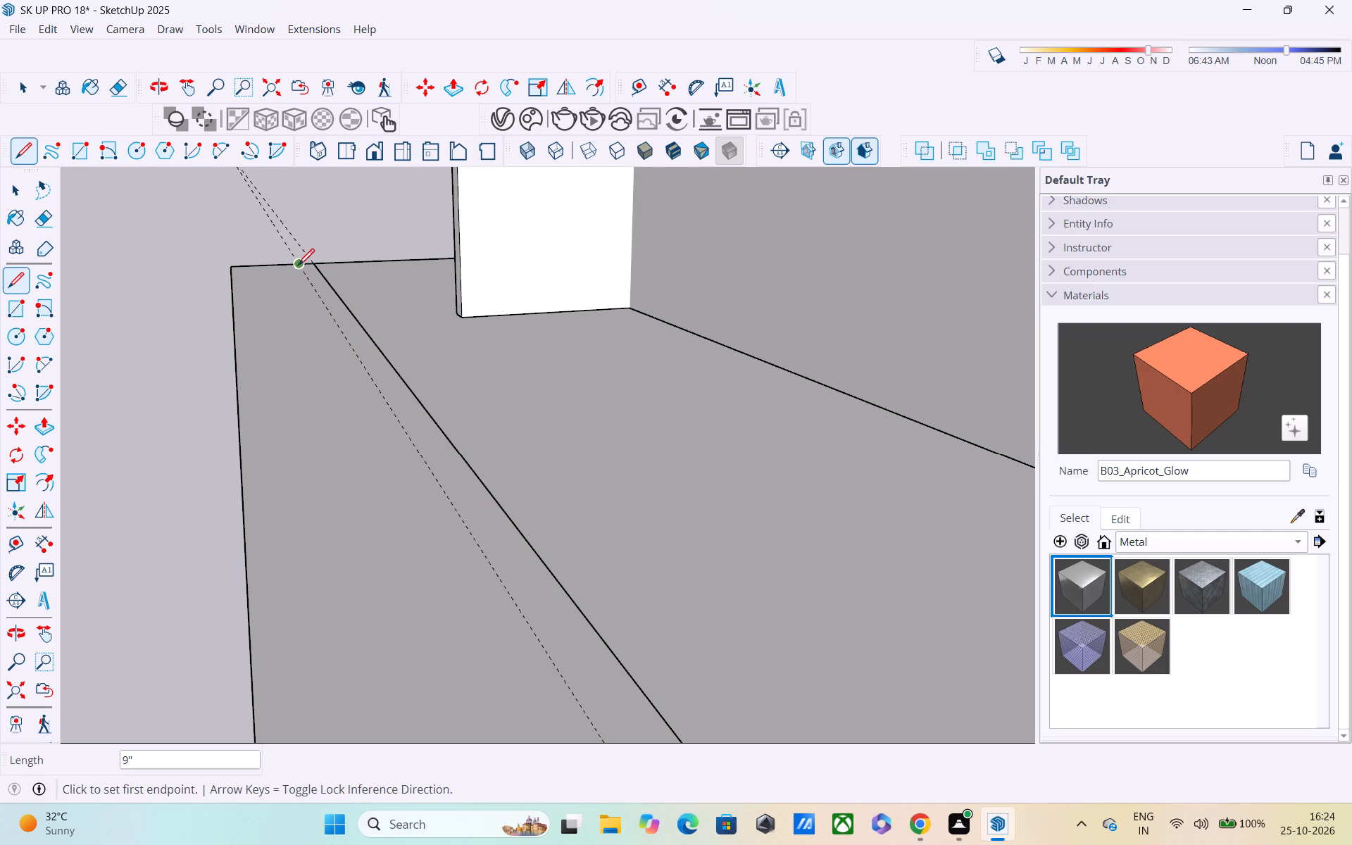
left_click(298, 267)
middle_click_drag(348, 365, 286, 254, "shift")
scroll(285, 251, "up", 1, "shift")
scroll(282, 254, "down", 5)
middle_click_drag(360, 390, 299, 211)
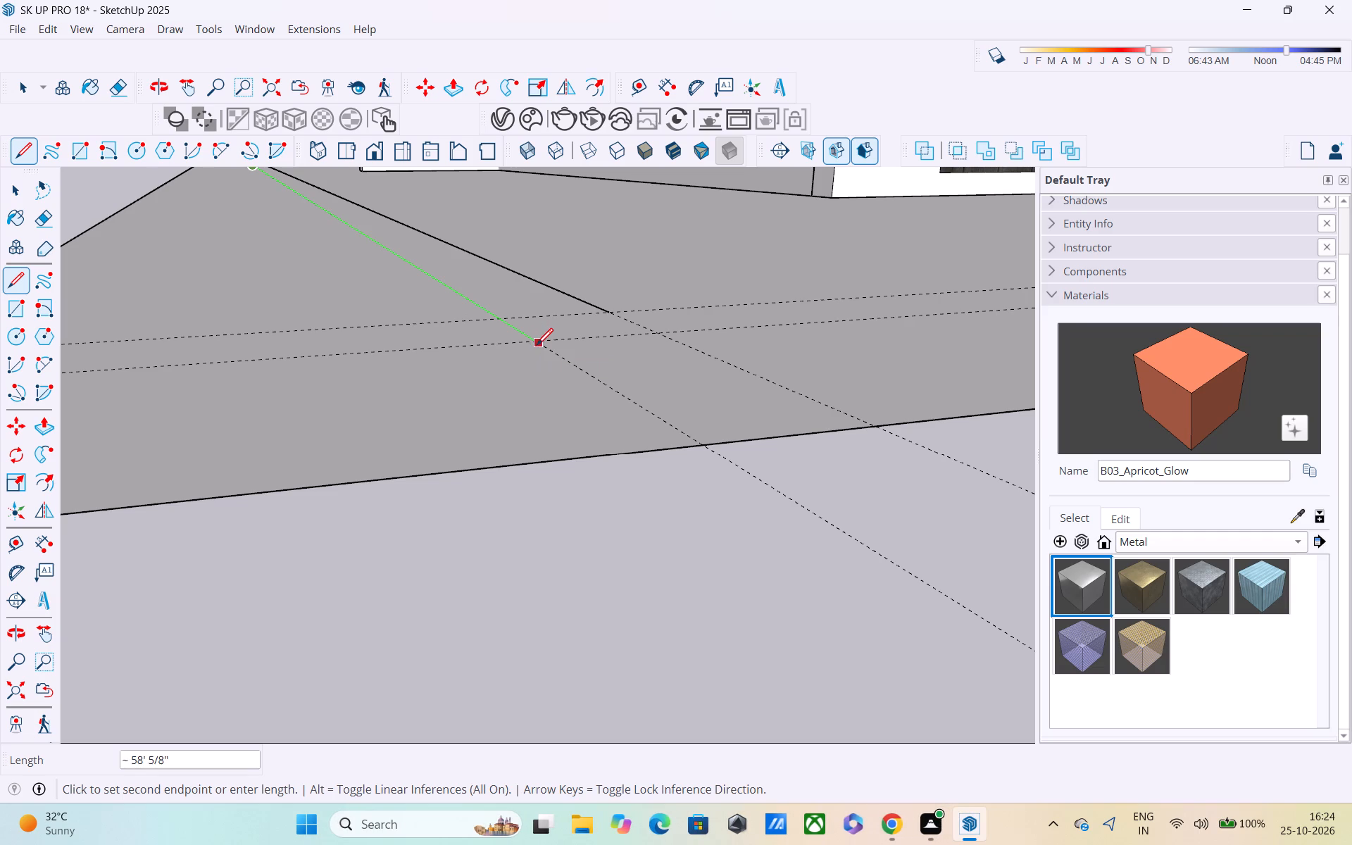
left_click(537, 346)
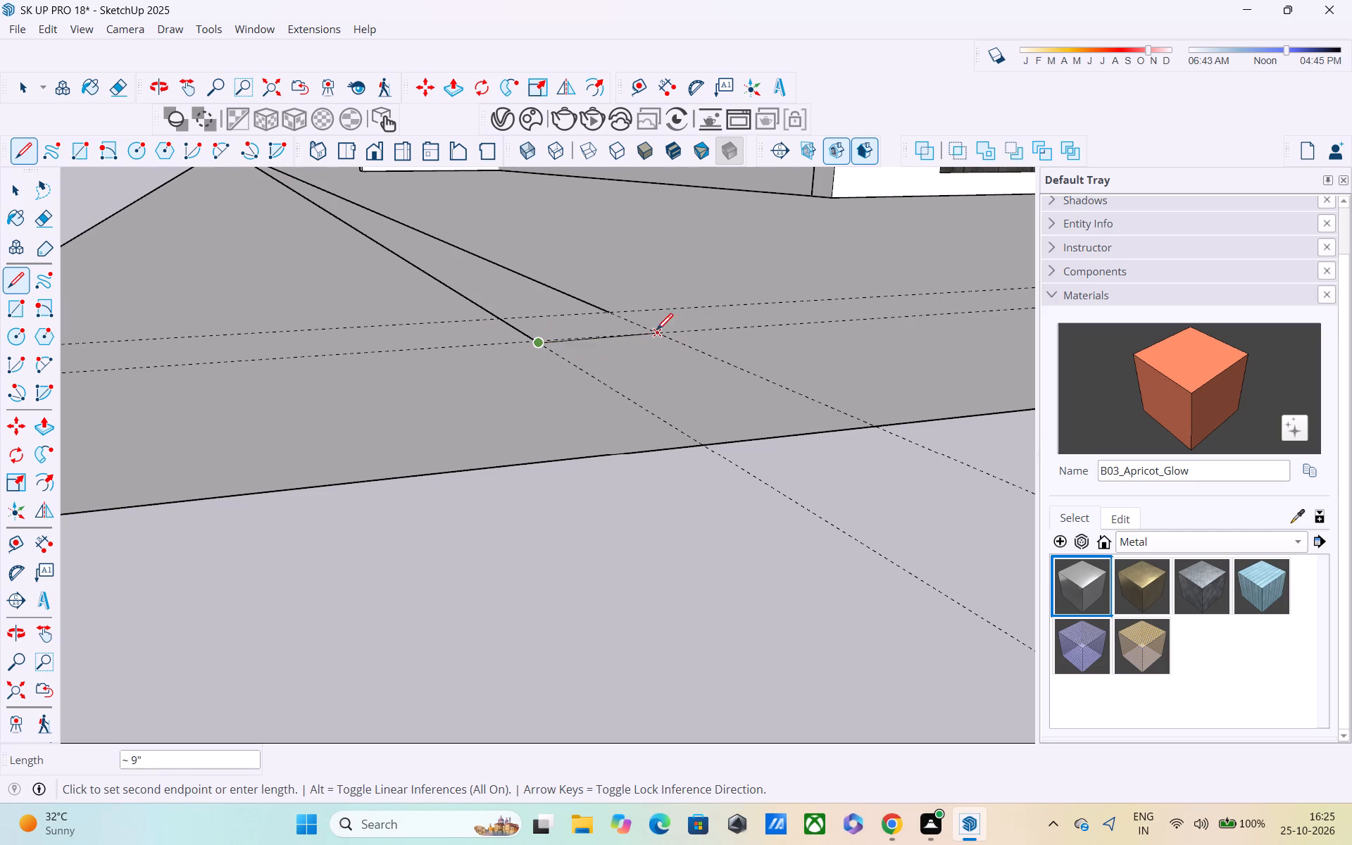
Close the side strip's front end with a 9" line along the outer front guide and a return line to the inner line's end.
middle_click_drag(655, 332, 654, 442)
key("ctrl+z")
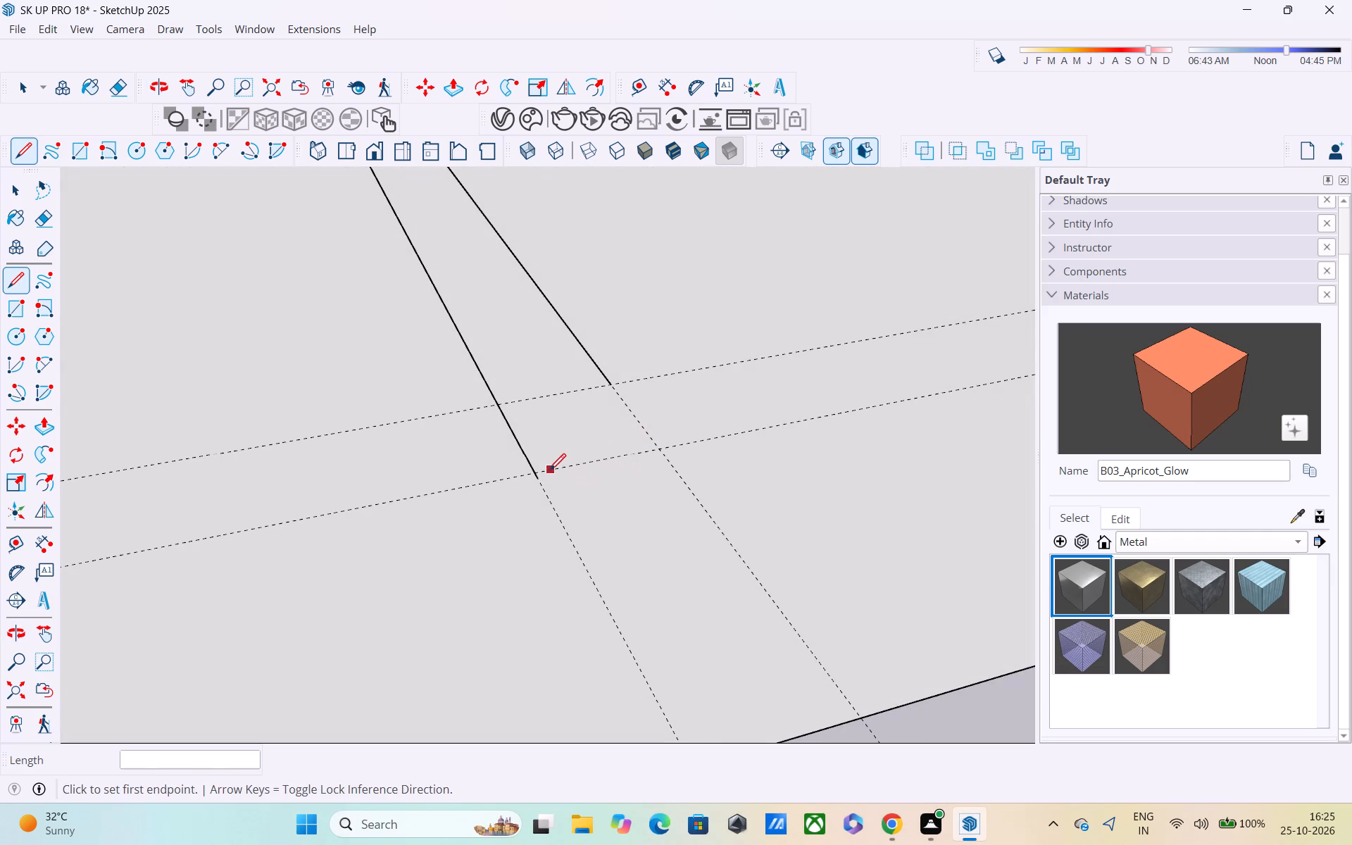
scroll(539, 475, "up", 11)
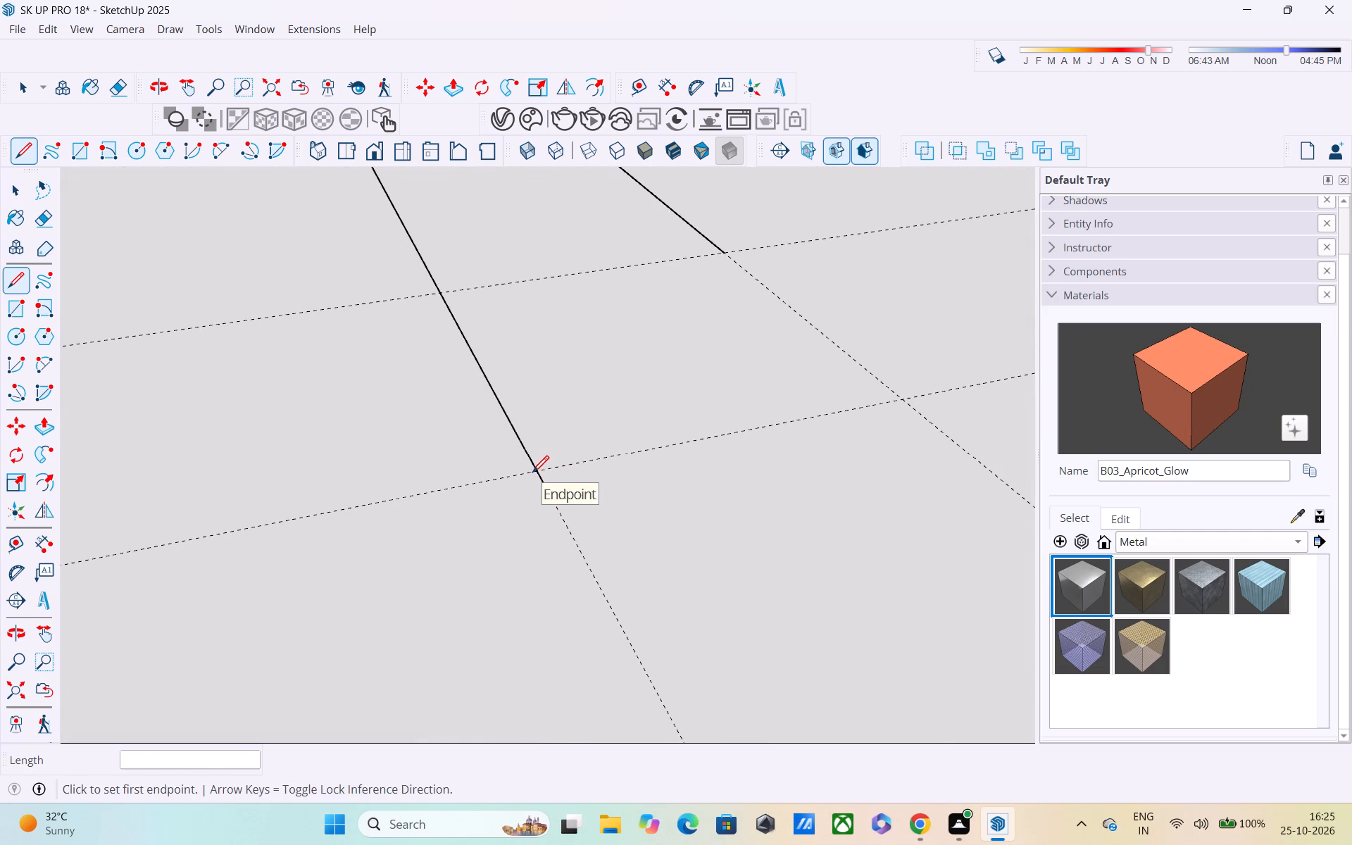
left_click(540, 472)
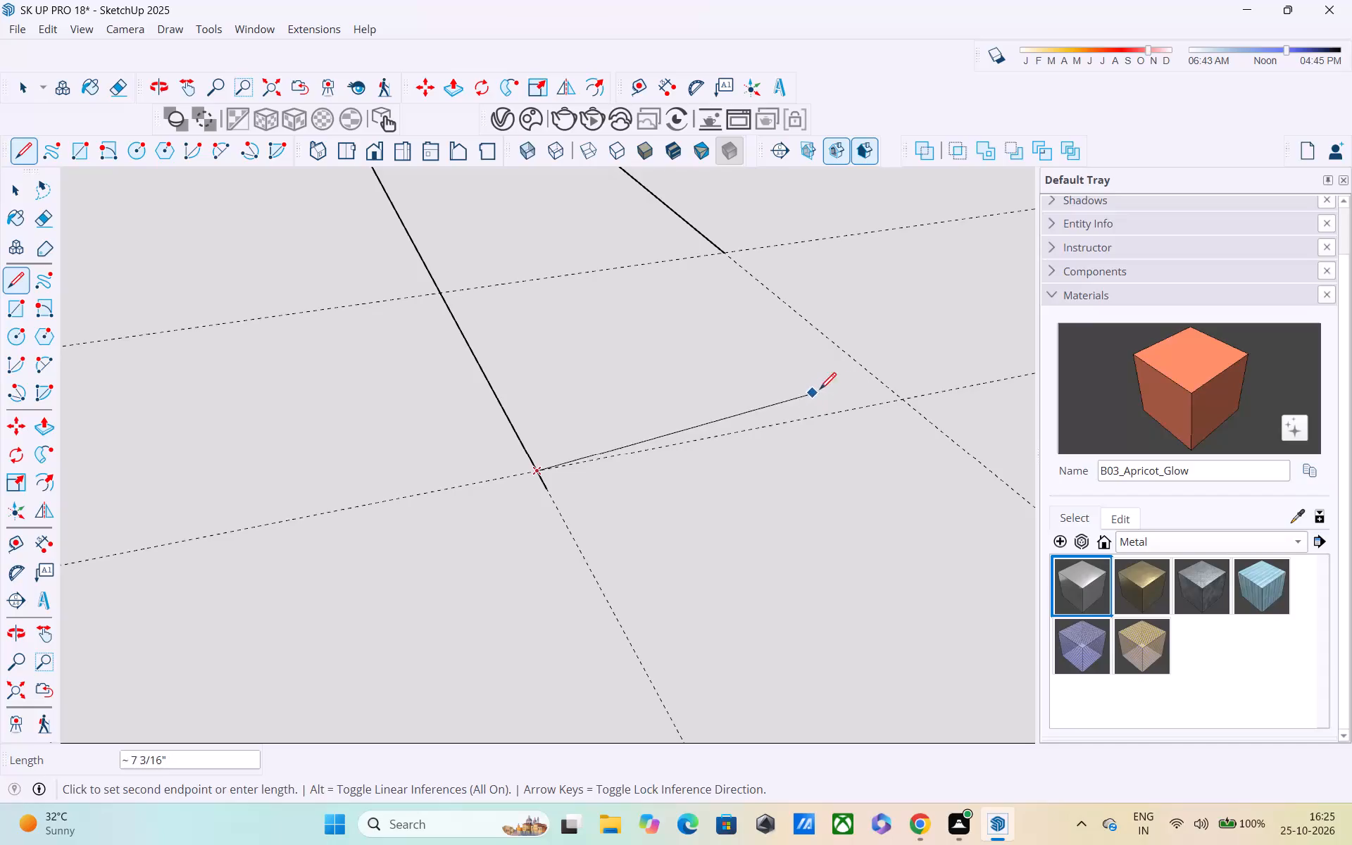
left_click(902, 401)
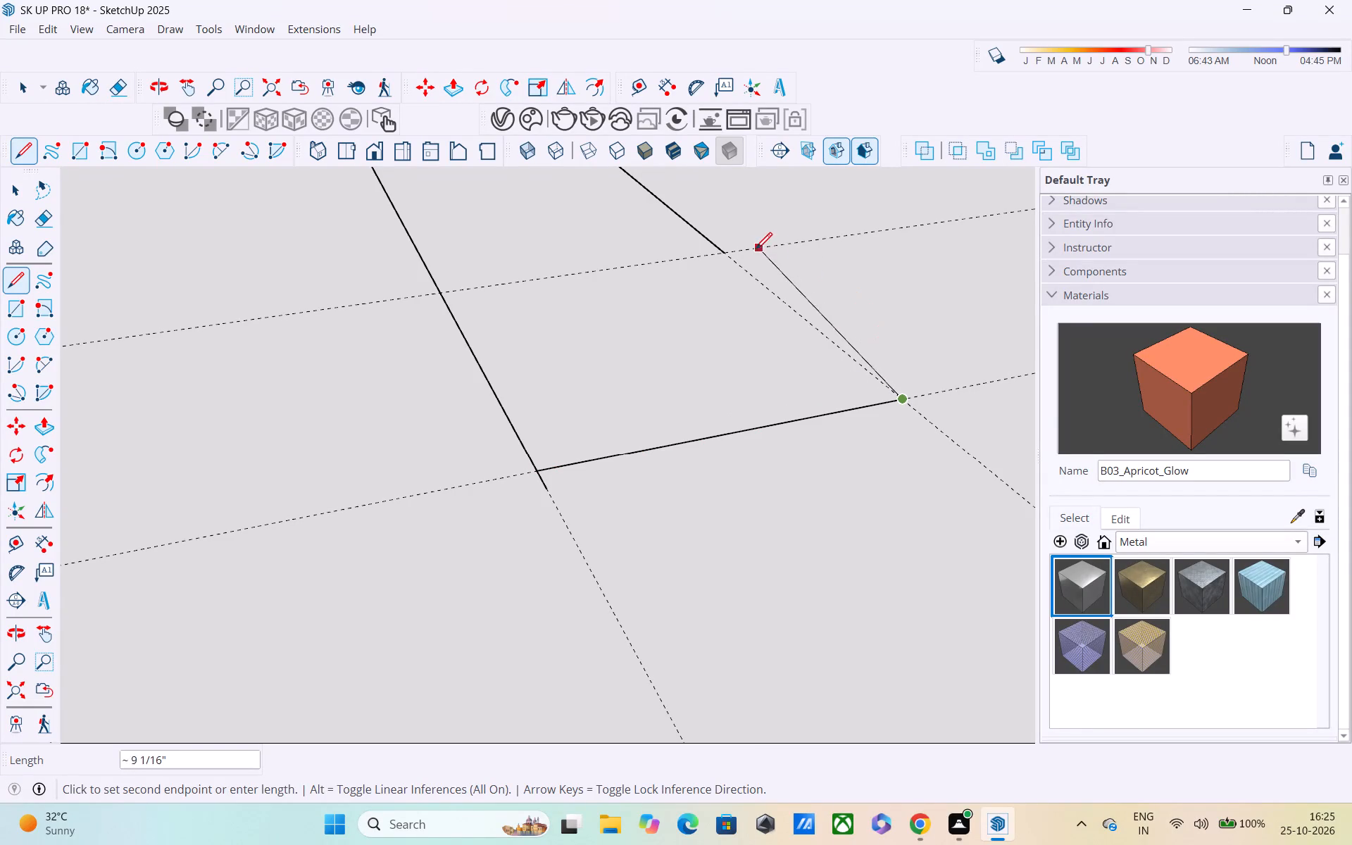
left_click(734, 253)
Erase the outer side guide and the short line stub overshooting the strip's front corner.
middle_click_drag(748, 303, 632, 303)
key("space")
scroll(618, 304, "down", 5)
middle_click_drag(663, 338, 631, 366)
scroll(631, 366, "up", 1)
scroll(630, 367, "down", 6)
key("e")
scroll(581, 420, "up", 5)
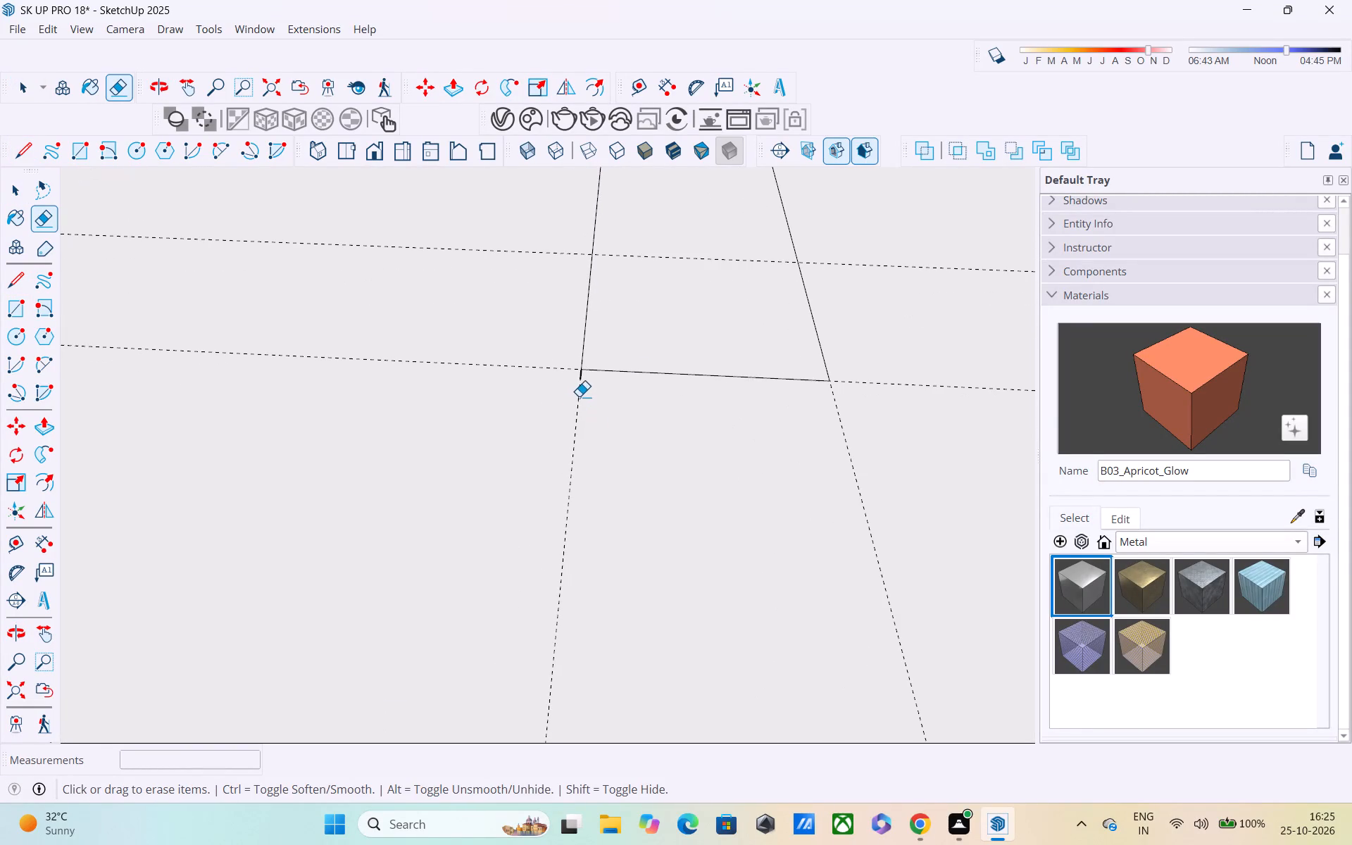
left_click(579, 382)
scroll(594, 394, "up", 8)
left_click(584, 367)
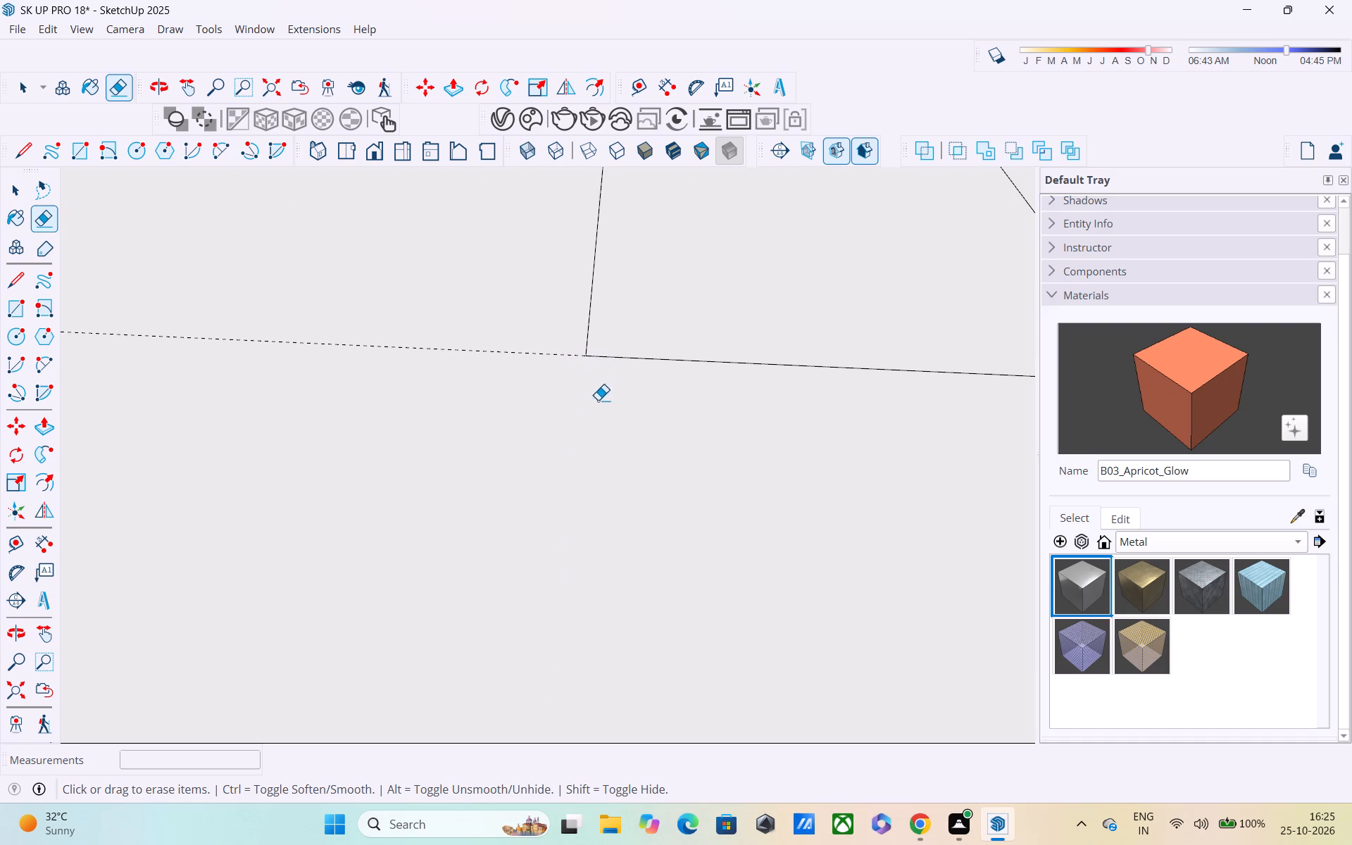
Push/Pull the side strip up 5' to form the side boundary wall.
scroll(604, 406, "down", 3)
middle_click(611, 422)
middle_click_drag(601, 432, 484, 525, "shift")
key("p")
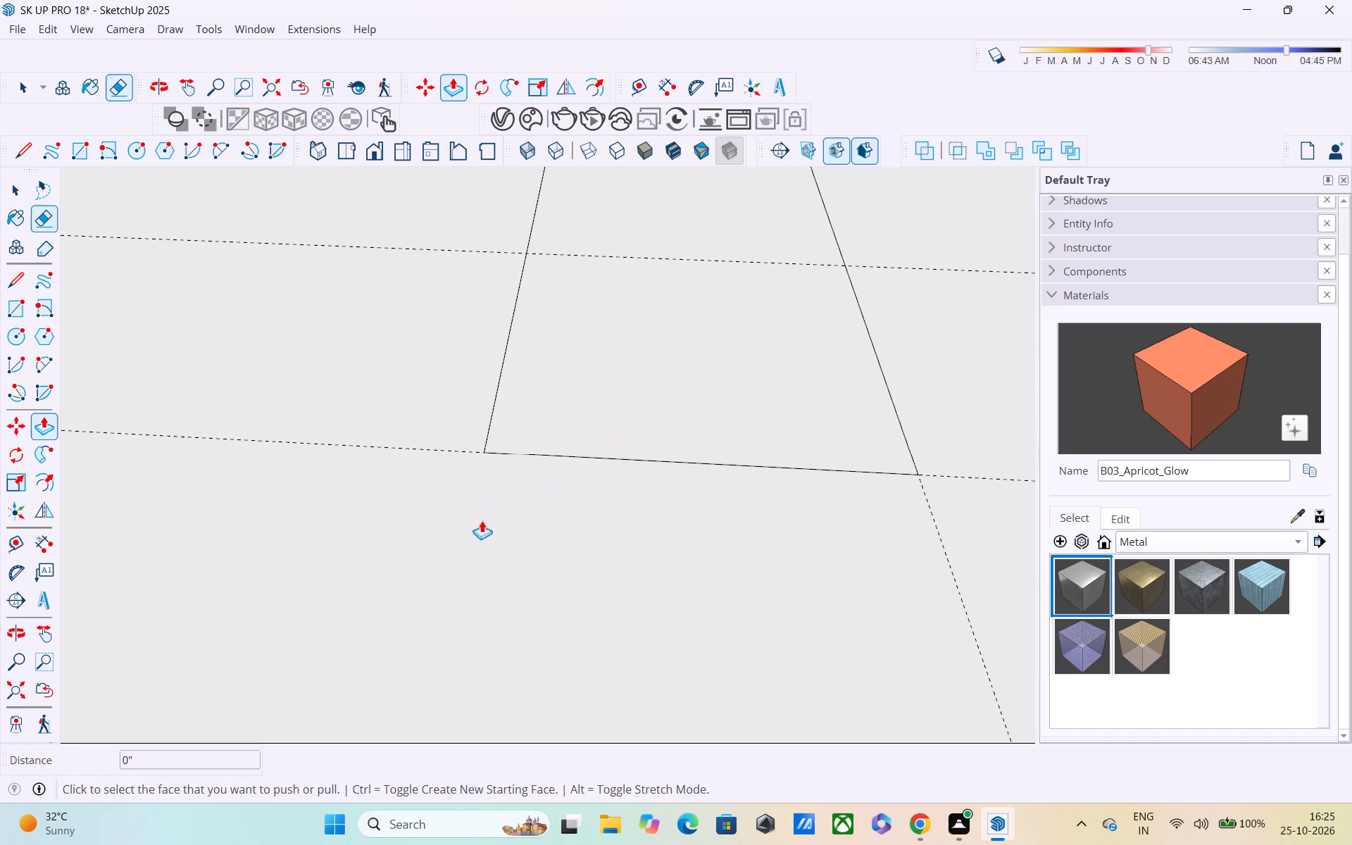
left_click(646, 383)
scroll(654, 329, "down", 5)
middle_click_drag(659, 342, 659, 576, "shift")
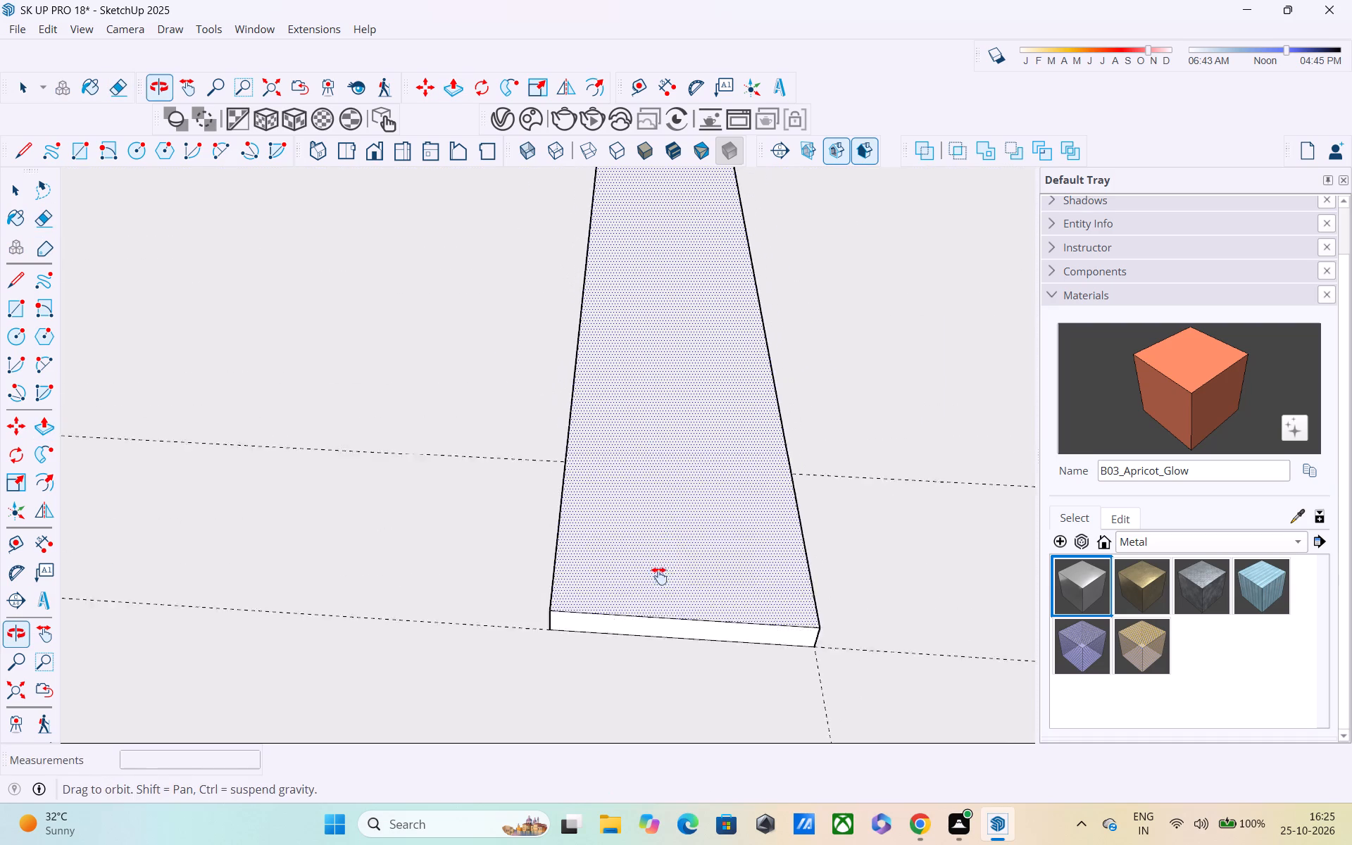
middle_click_drag(659, 576, 658, 591, "shift")
scroll(658, 418, "down", 6)
middle_click_drag(657, 413, 621, 739, "shift")
scroll(630, 584, "down", 6)
middle_click_drag(656, 572, 627, 477)
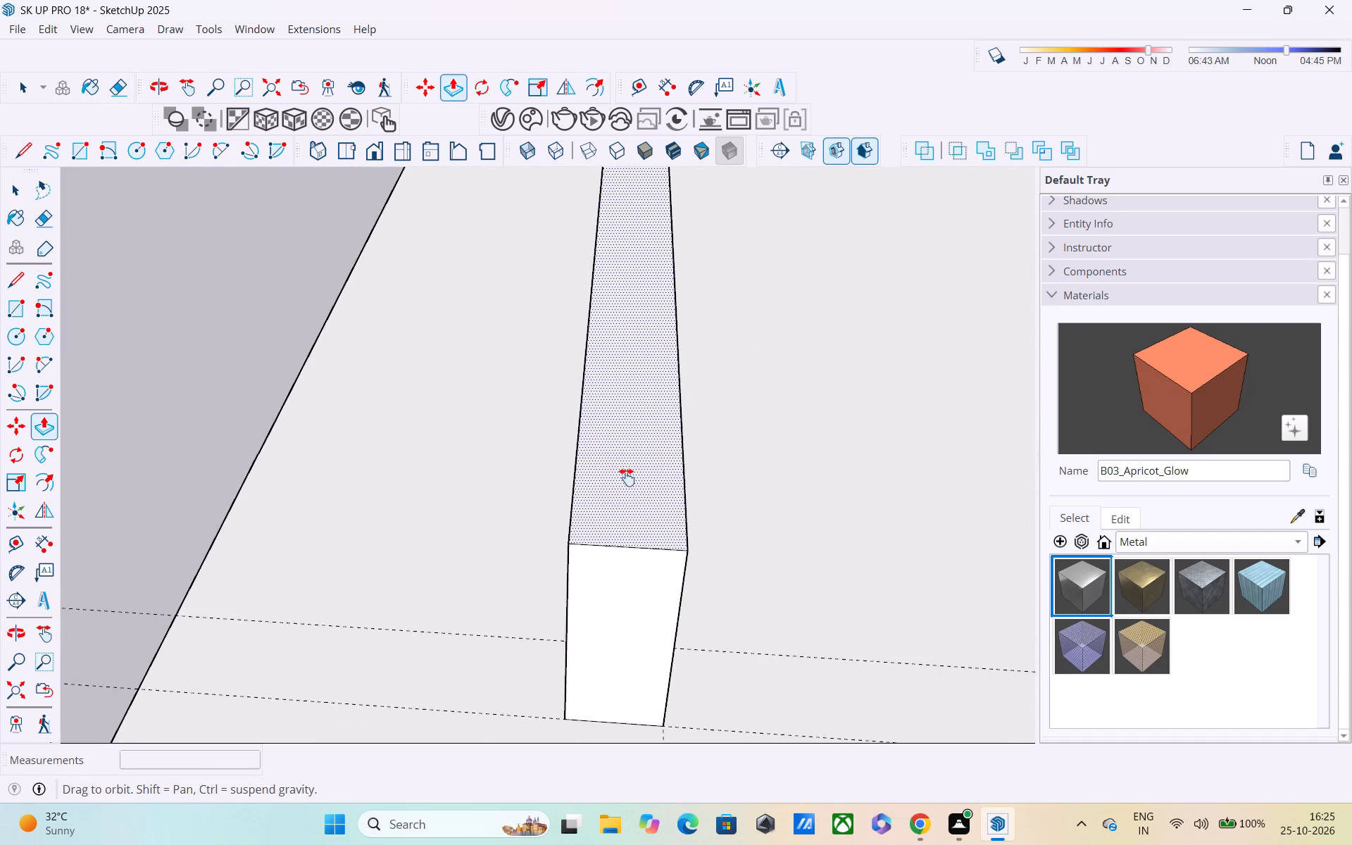
middle_click_drag(627, 477, 627, 406)
scroll(627, 406, "down", 5)
middle_click_drag(641, 432, 651, 722, "shift")
scroll(657, 578, "down", 6)
middle_click_drag(675, 551, 661, 710, "shift")
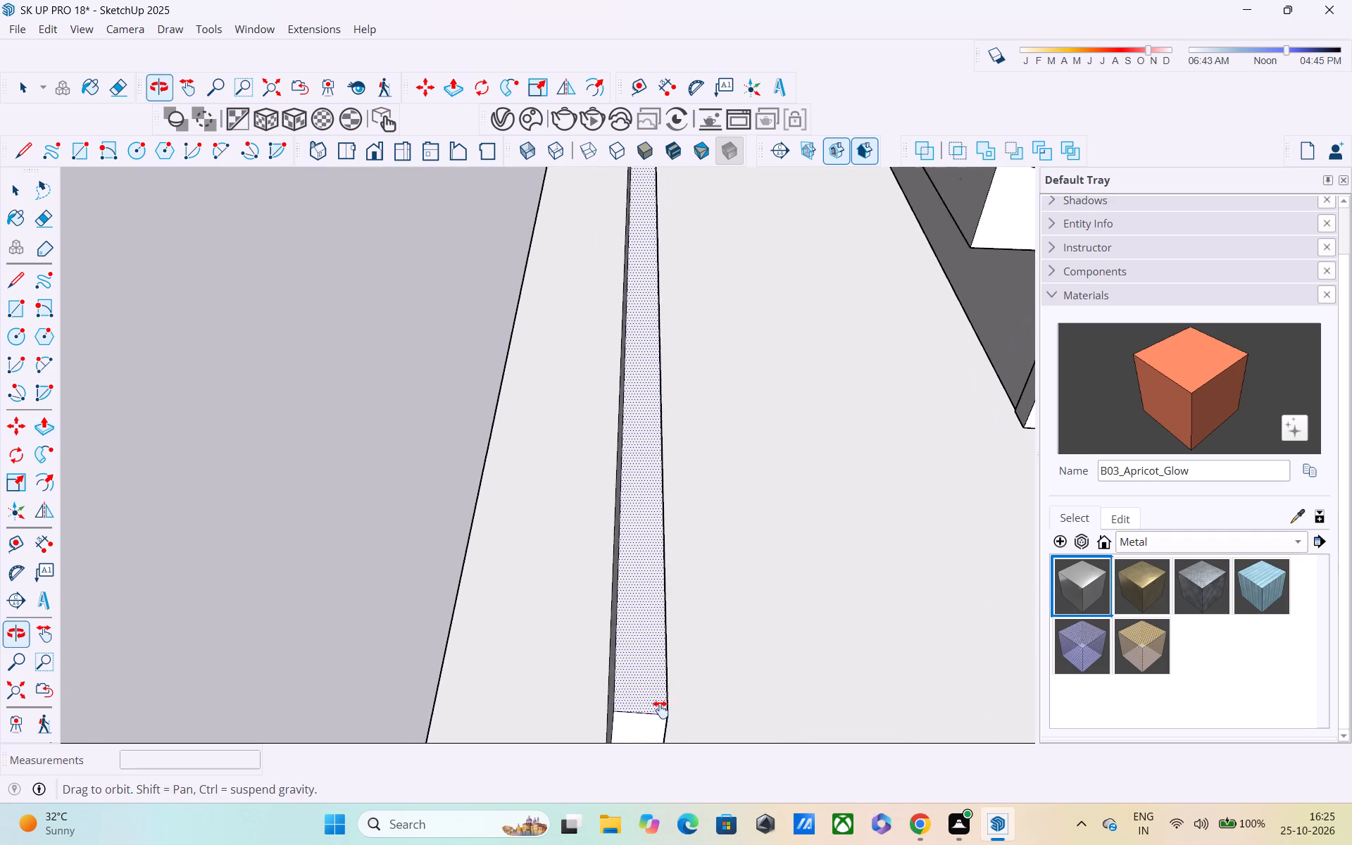
middle_click_drag(661, 710, 660, 712, "shift")
scroll(660, 712, "down", 2, "shift")
middle_click_drag(651, 607, 639, 496)
middle_click_drag(671, 478, 646, 415)
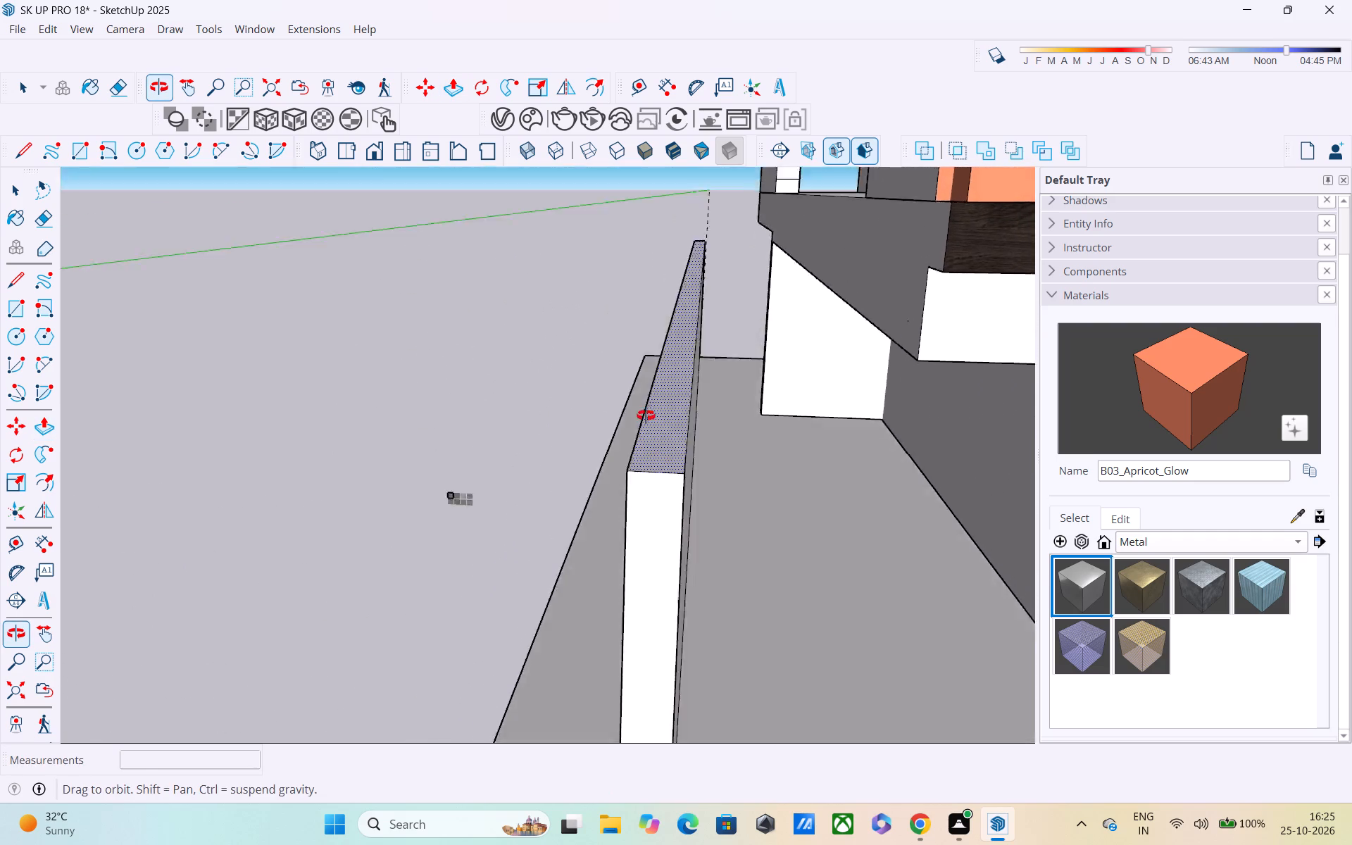
middle_click_drag(646, 415, 642, 323)
type("5'")
key("Return")
Examine the side boundary wall and the plot's front edge from several angles around the house.
scroll(830, 551, "down", 5)
middle_click_drag(894, 661, 853, 619)
scroll(849, 603, "down", 5)
middle_click_drag(872, 604, 634, 630)
scroll(643, 620, "down", 5)
middle_click_drag(758, 619, 682, 657)
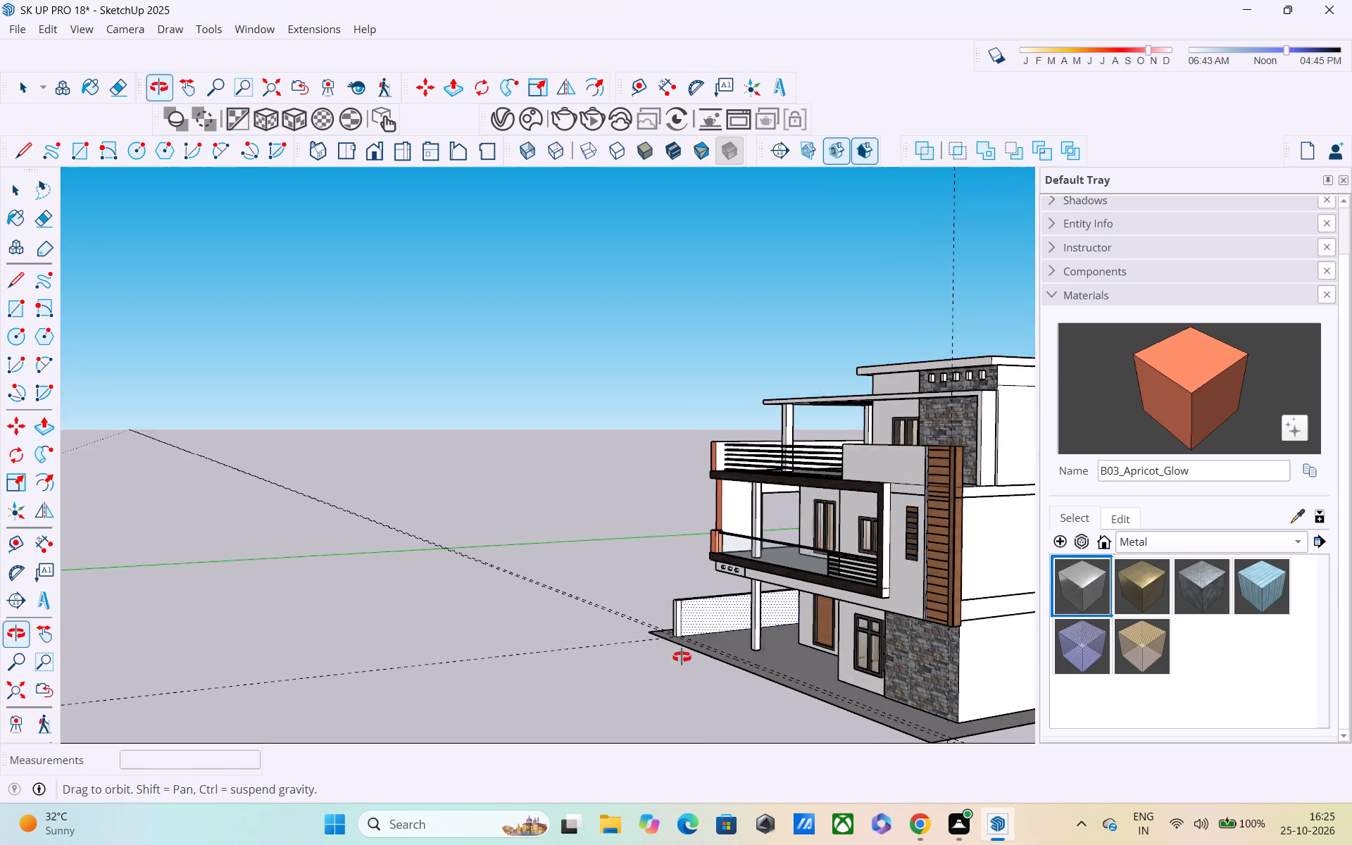
middle_click_drag(682, 657, 668, 649)
scroll(667, 616, "down", 1)
middle_click_drag(741, 634, 777, 673)
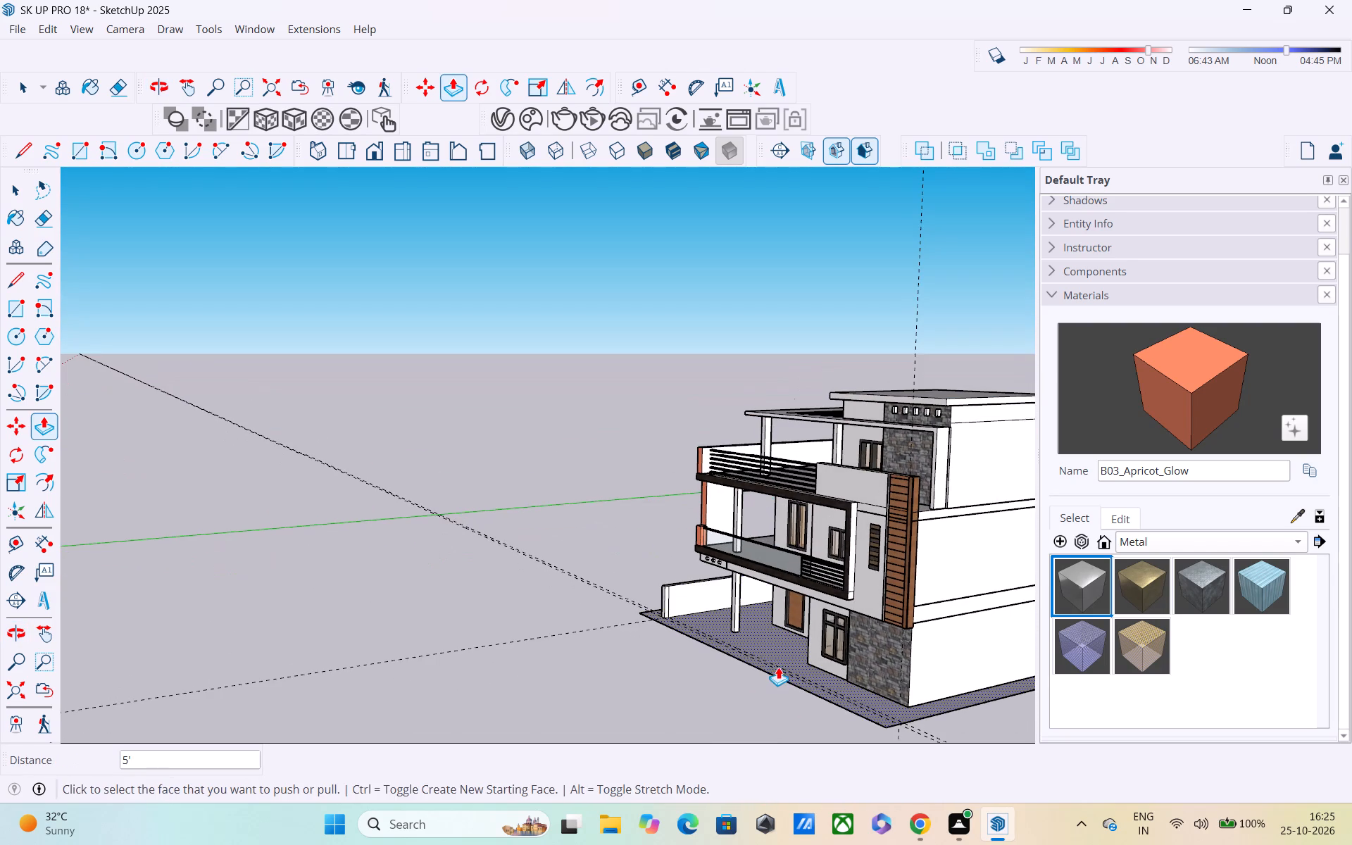
middle_click_drag(778, 676, 772, 763)
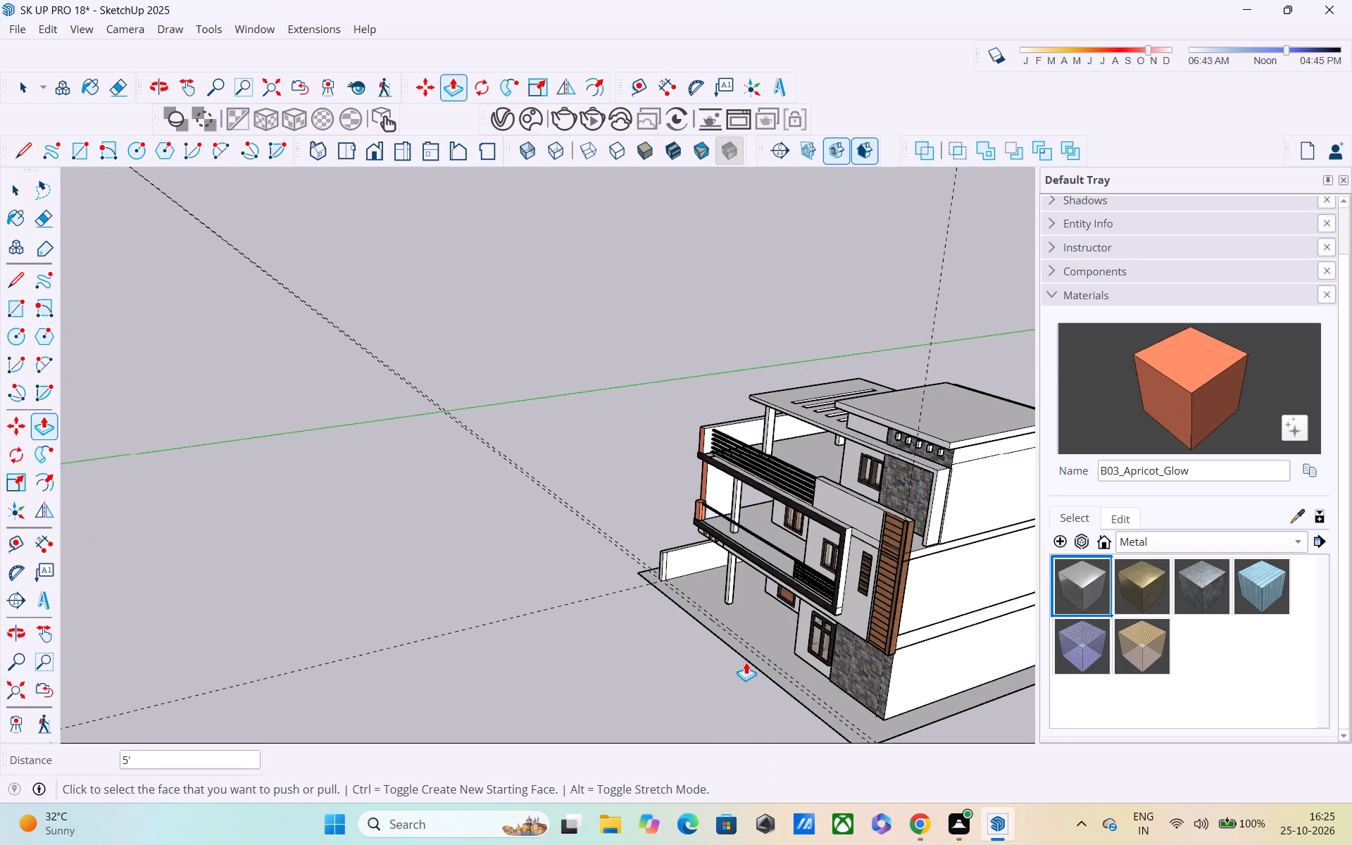
scroll(758, 668, "down", 1)
middle_click_drag(860, 684, 1013, 689)
scroll(585, 618, "up", 1)
middle_click_drag(585, 617, 763, 555)
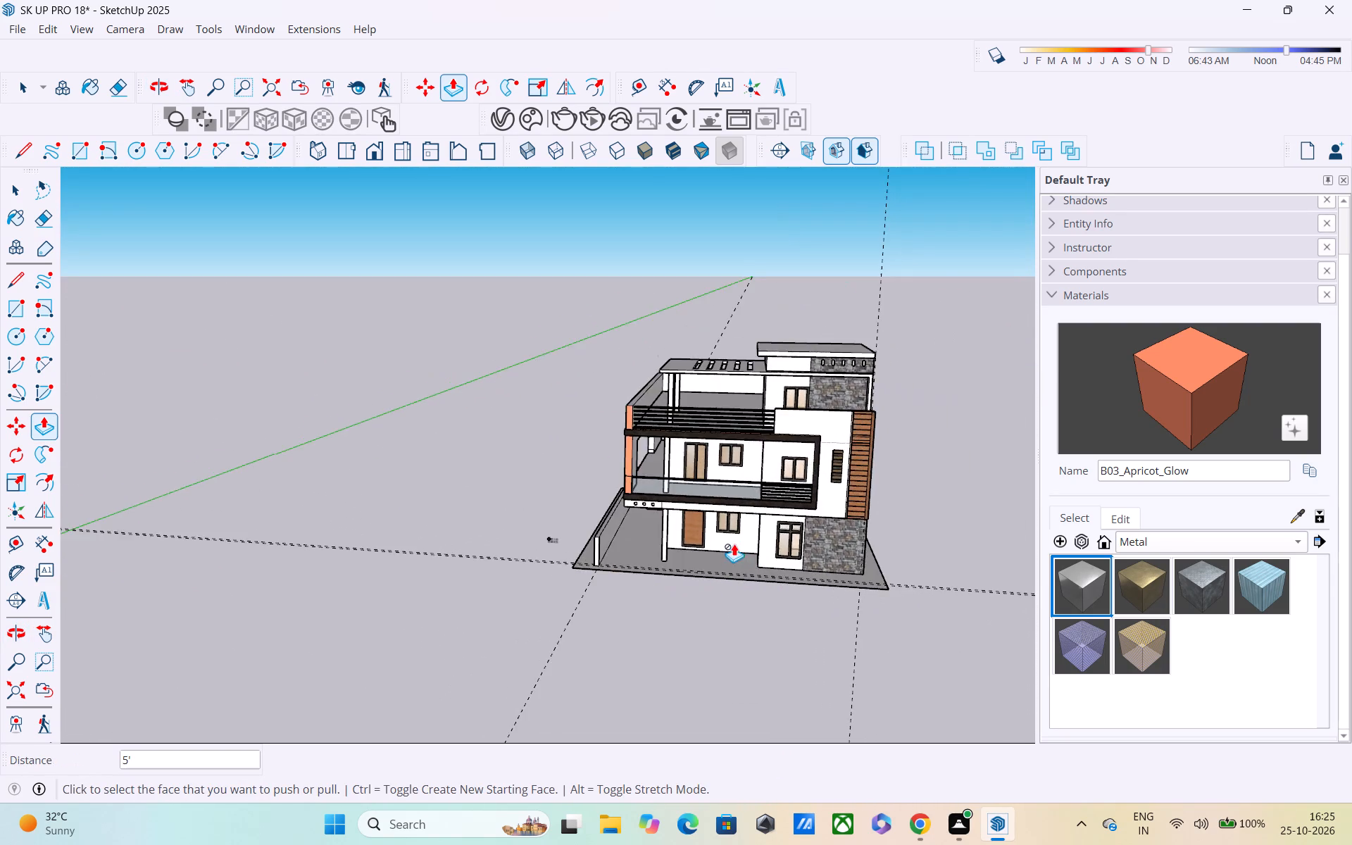
scroll(727, 544, "up", 3)
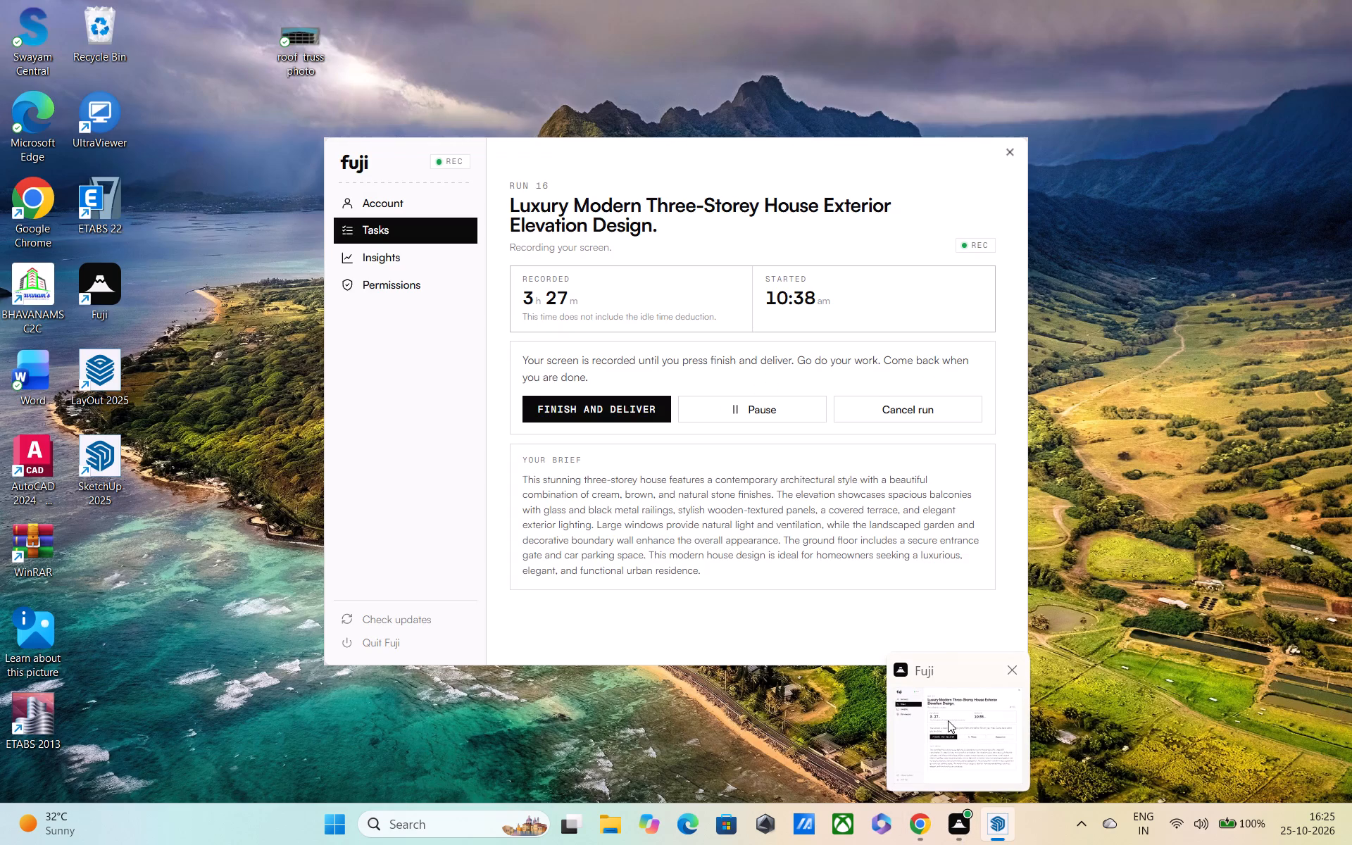
Outline the 9" front strip with lines about 45' 10 1/2" long along both front guides, from the side wall to the opposite ground edge.
middle_click_drag(837, 541, 699, 470)
scroll(698, 588, "up", 3)
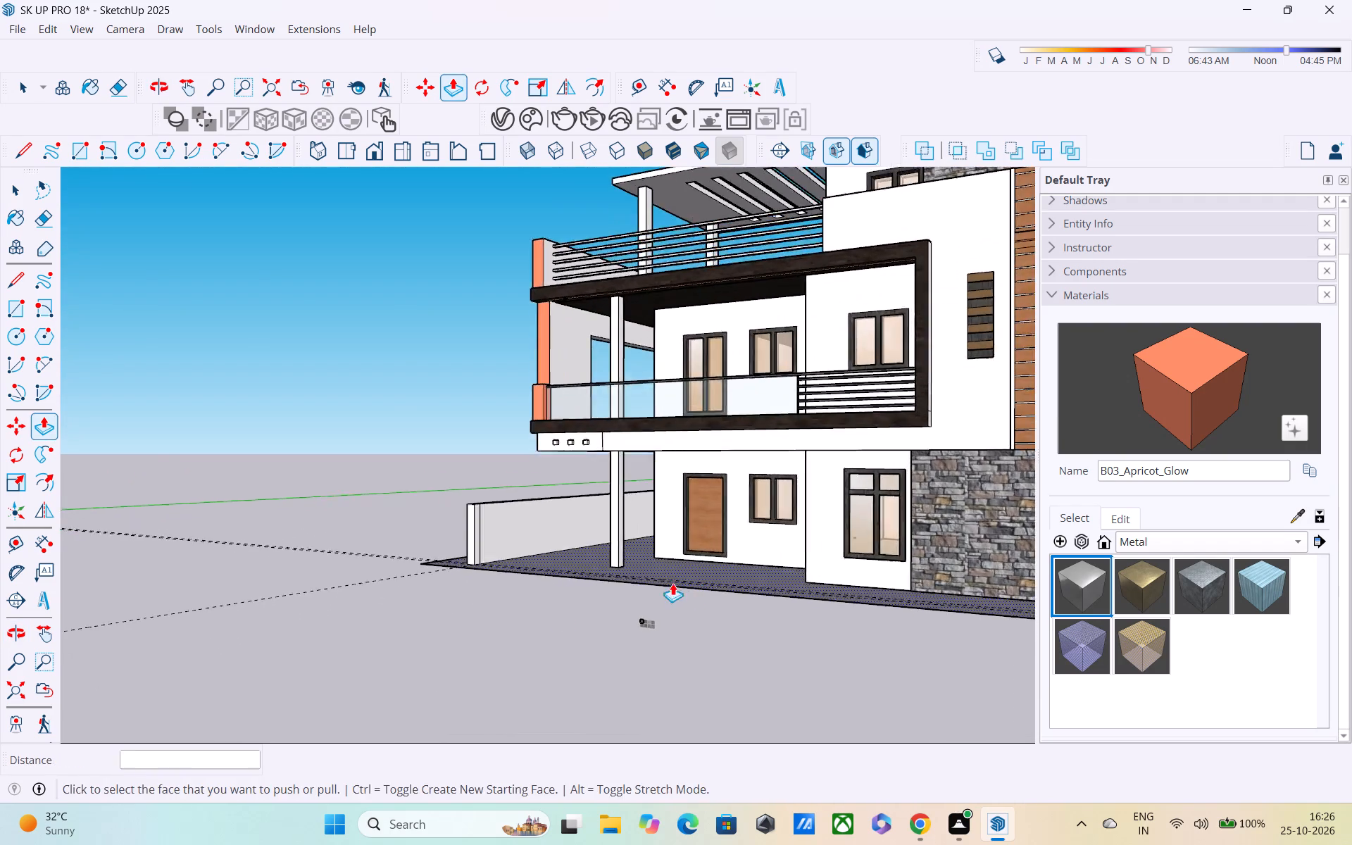
scroll(672, 583, "up", 1)
middle_click_drag(665, 583, 323, 622)
scroll(401, 563, "down", 5)
middle_click_drag(494, 614, 530, 658)
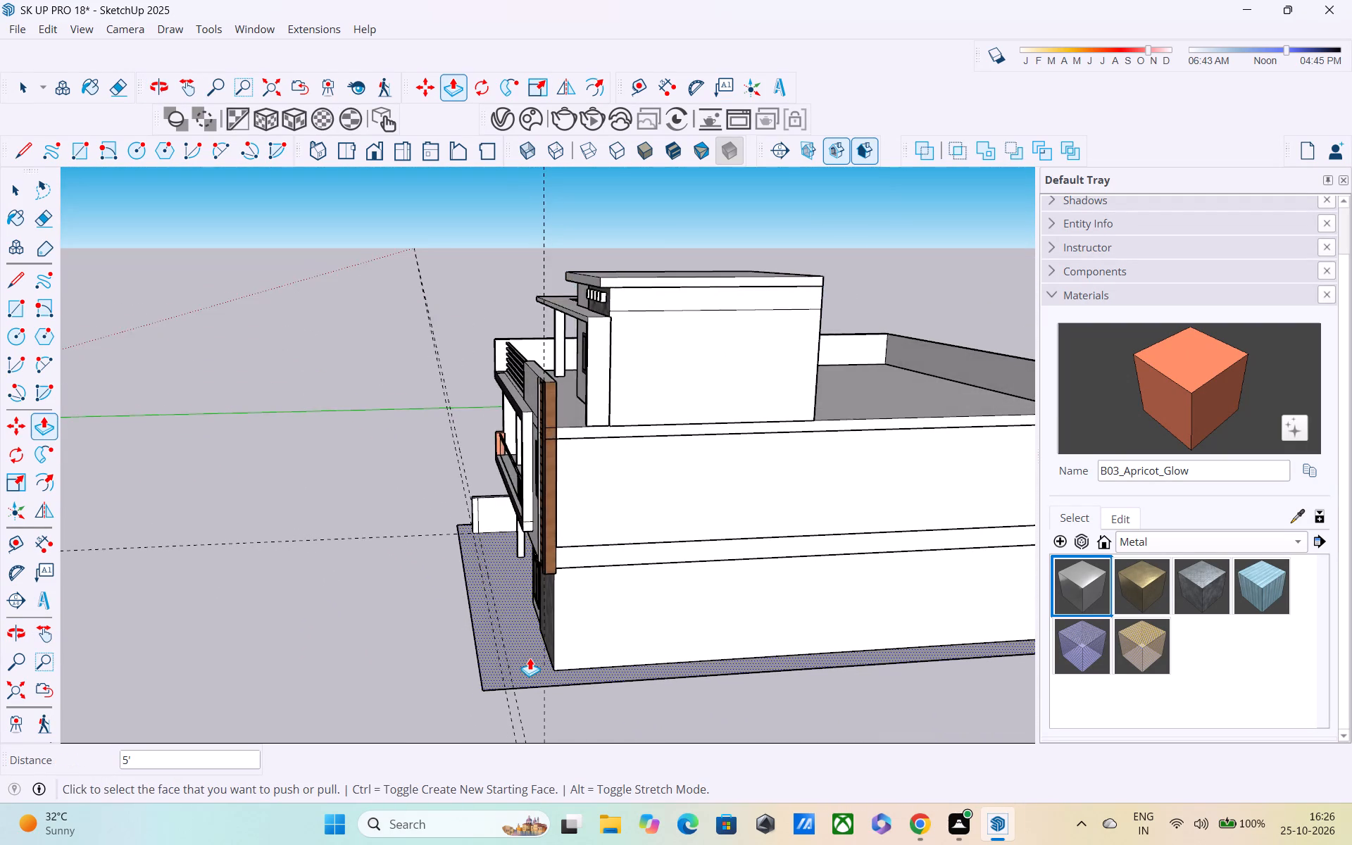
scroll(529, 658, "up", 2)
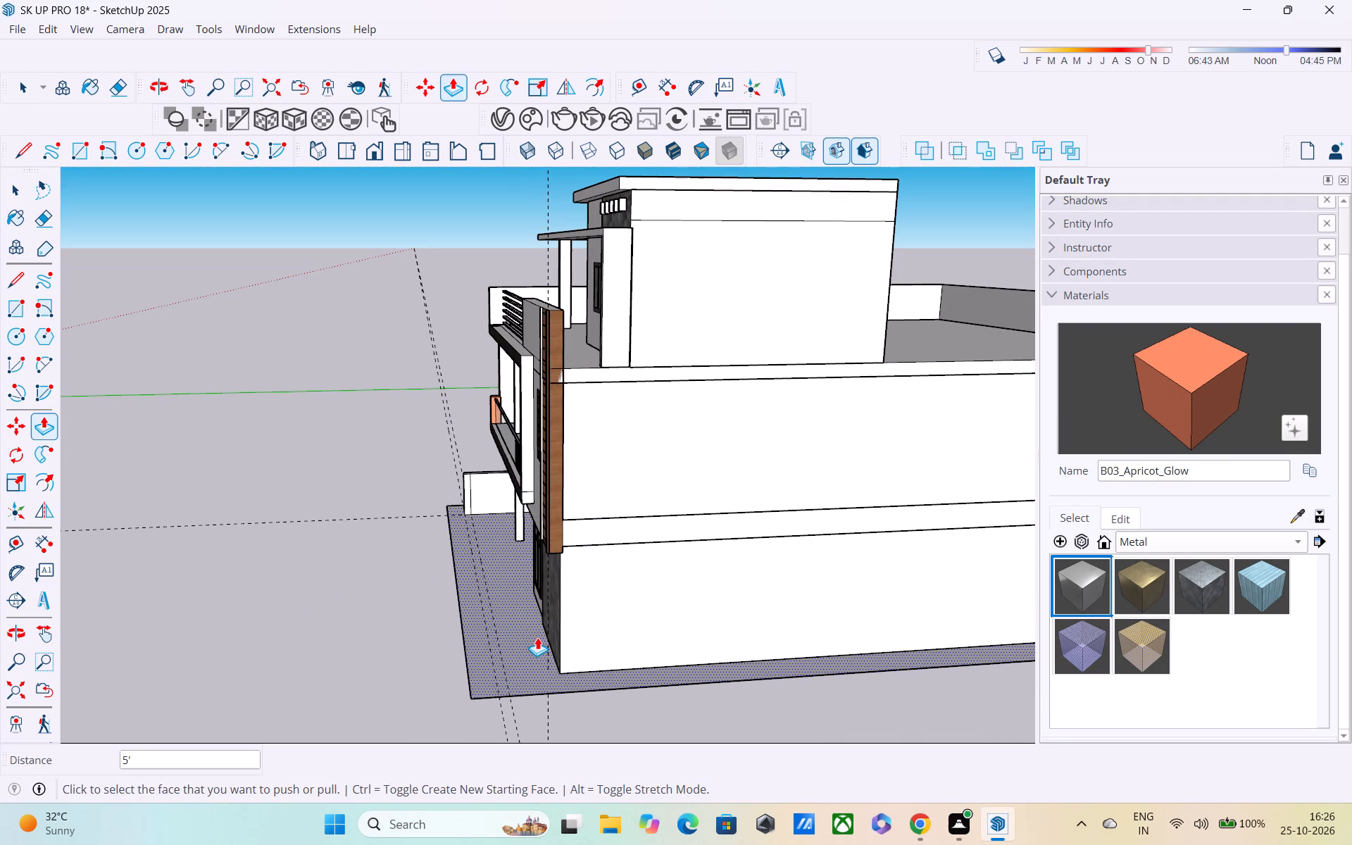
middle_click_drag(699, 674, 770, 677)
scroll(625, 687, "up", 2)
key("space")
key("l")
scroll(565, 692, "up", 2)
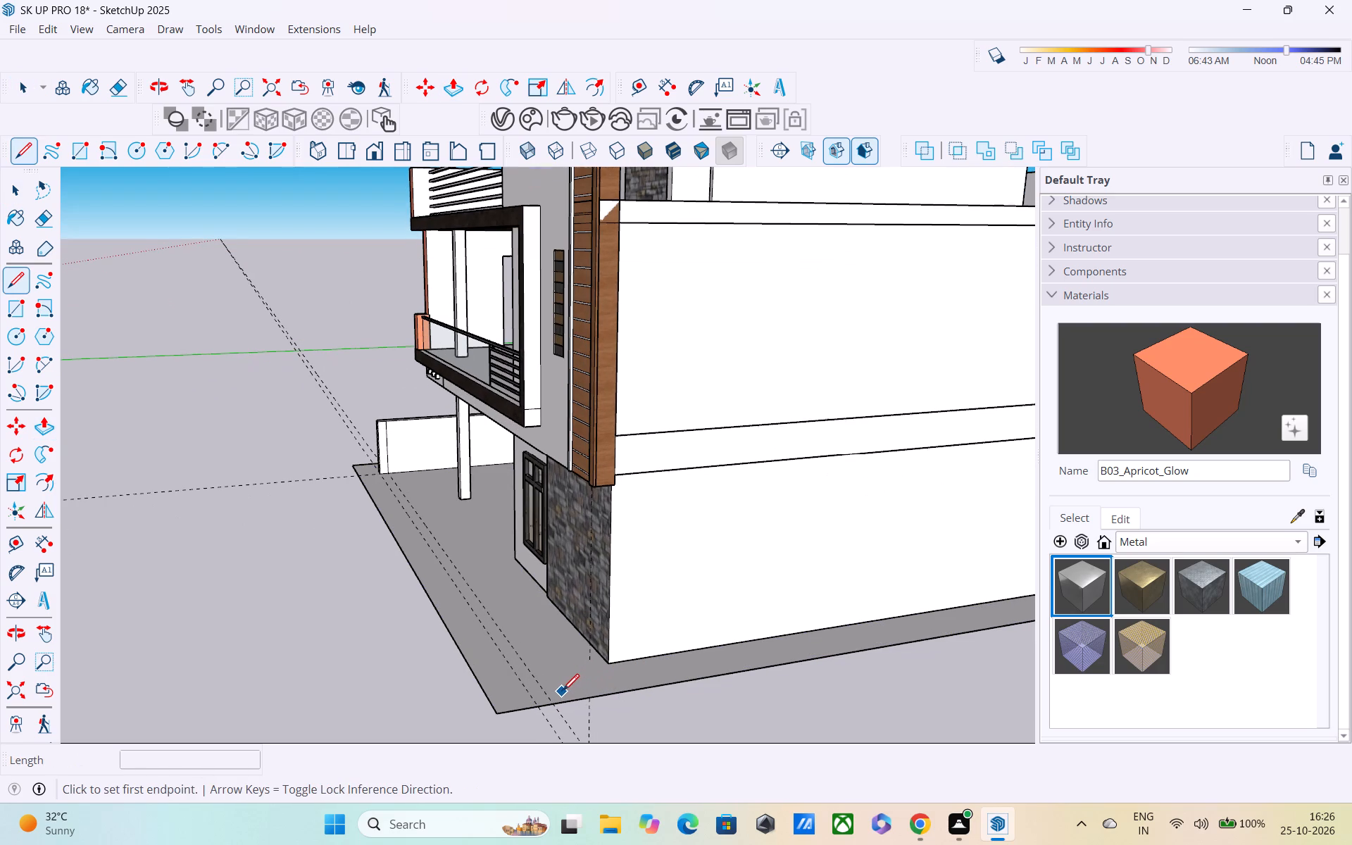
left_click(553, 703)
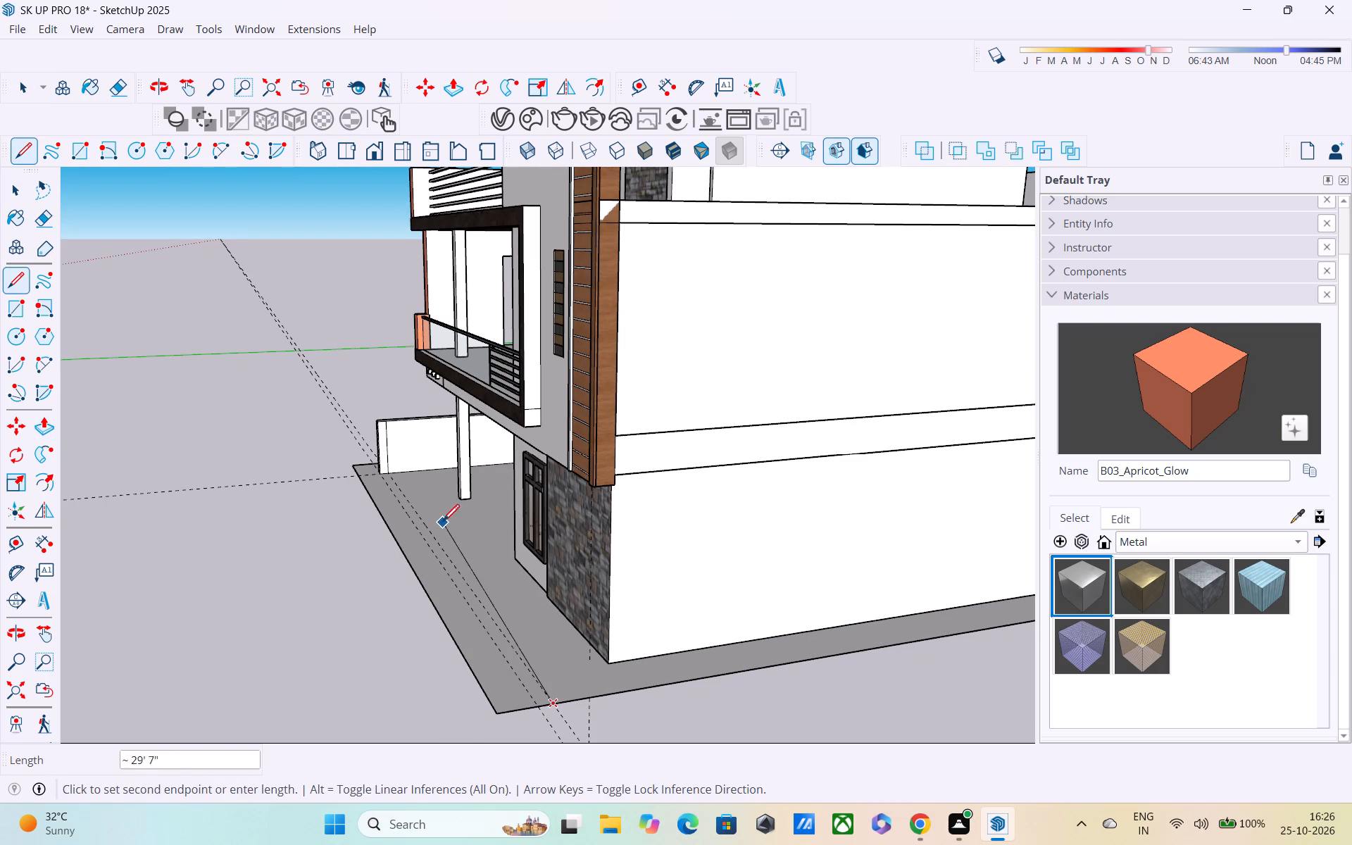
left_click(398, 472)
left_click(382, 475)
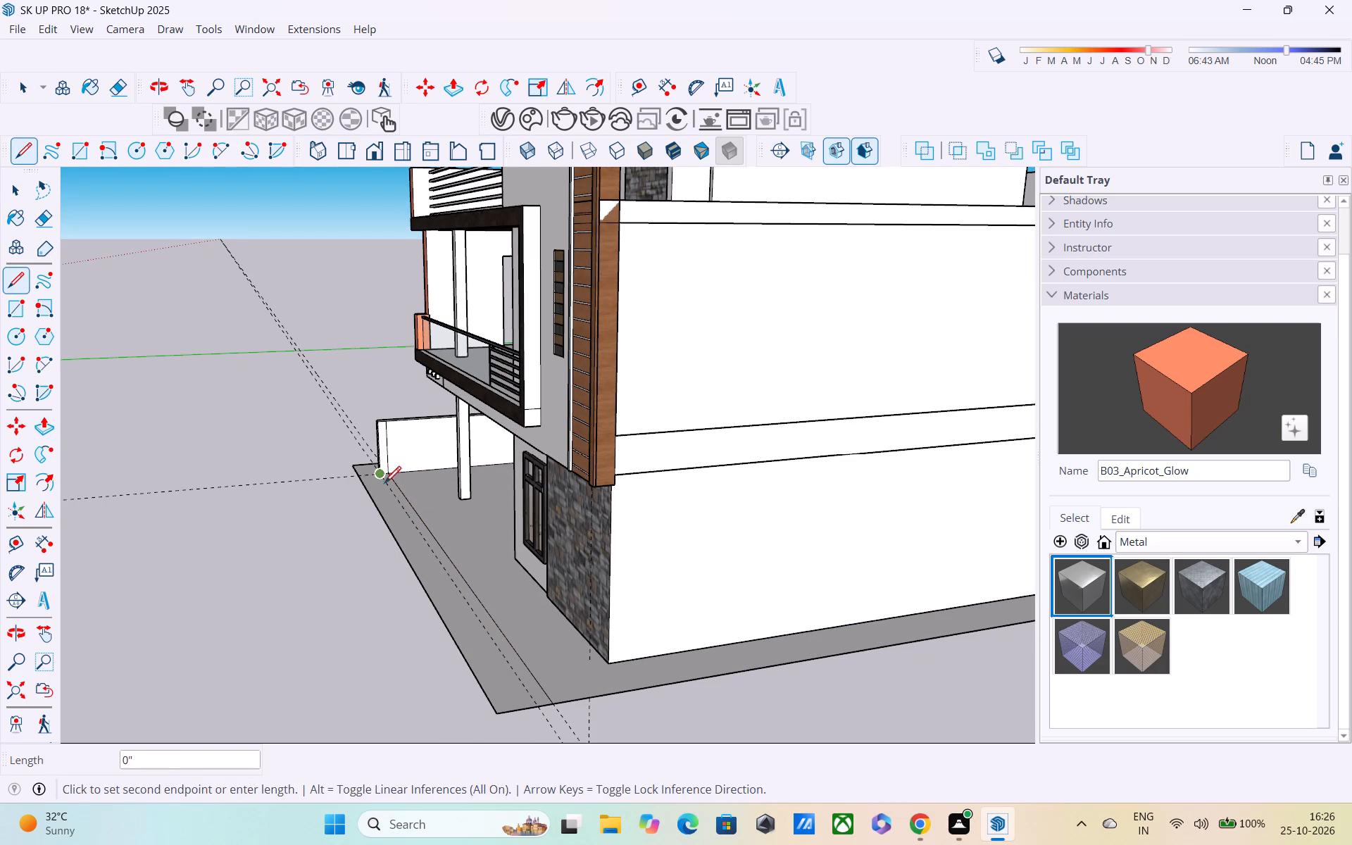
left_click(532, 709)
left_click(547, 711)
Push/Pull the front strip up to the side wall's 5' height to form the front boundary wall.
middle_click_drag(559, 730, 577, 747)
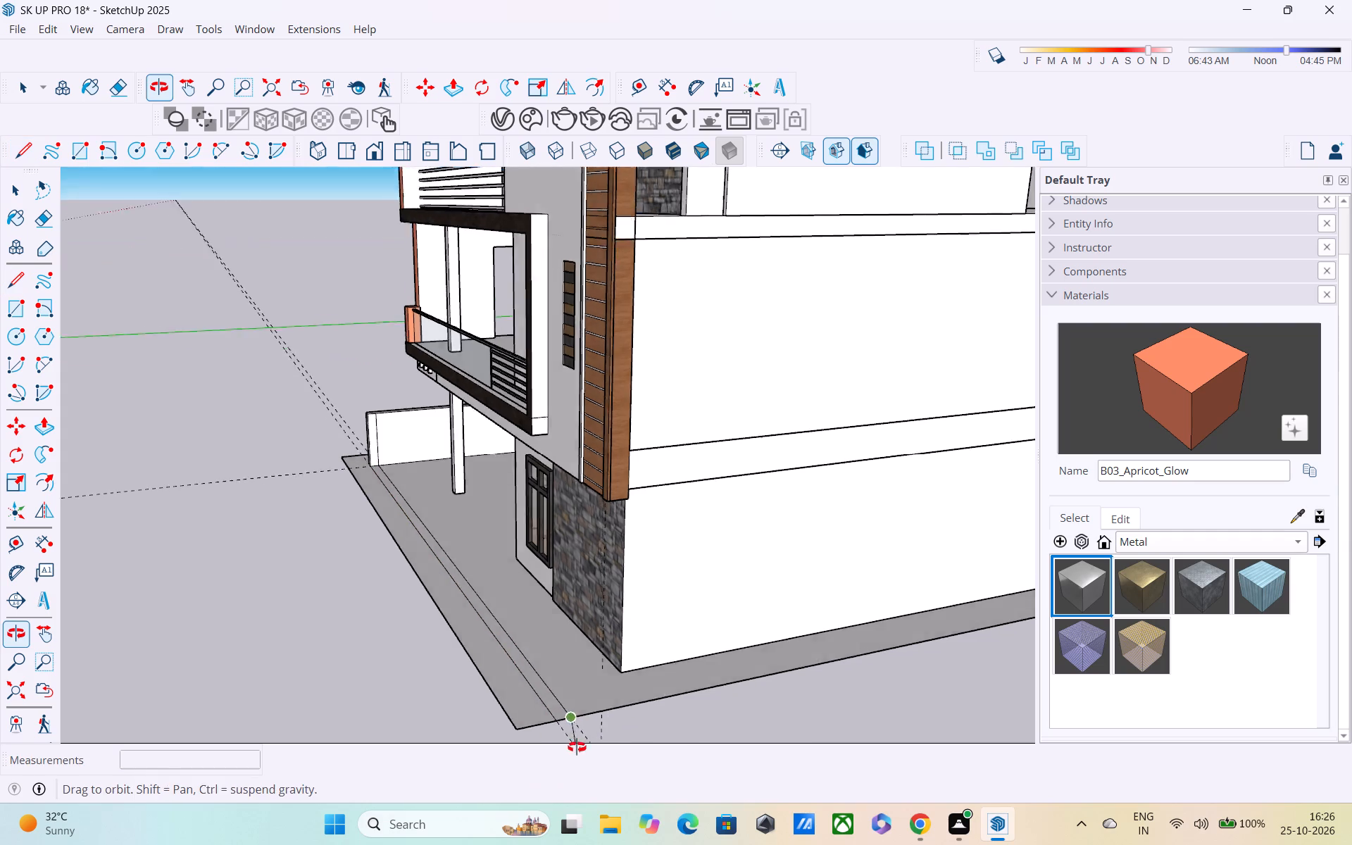
middle_click_drag(577, 747, 815, 736)
key("space")
key("p")
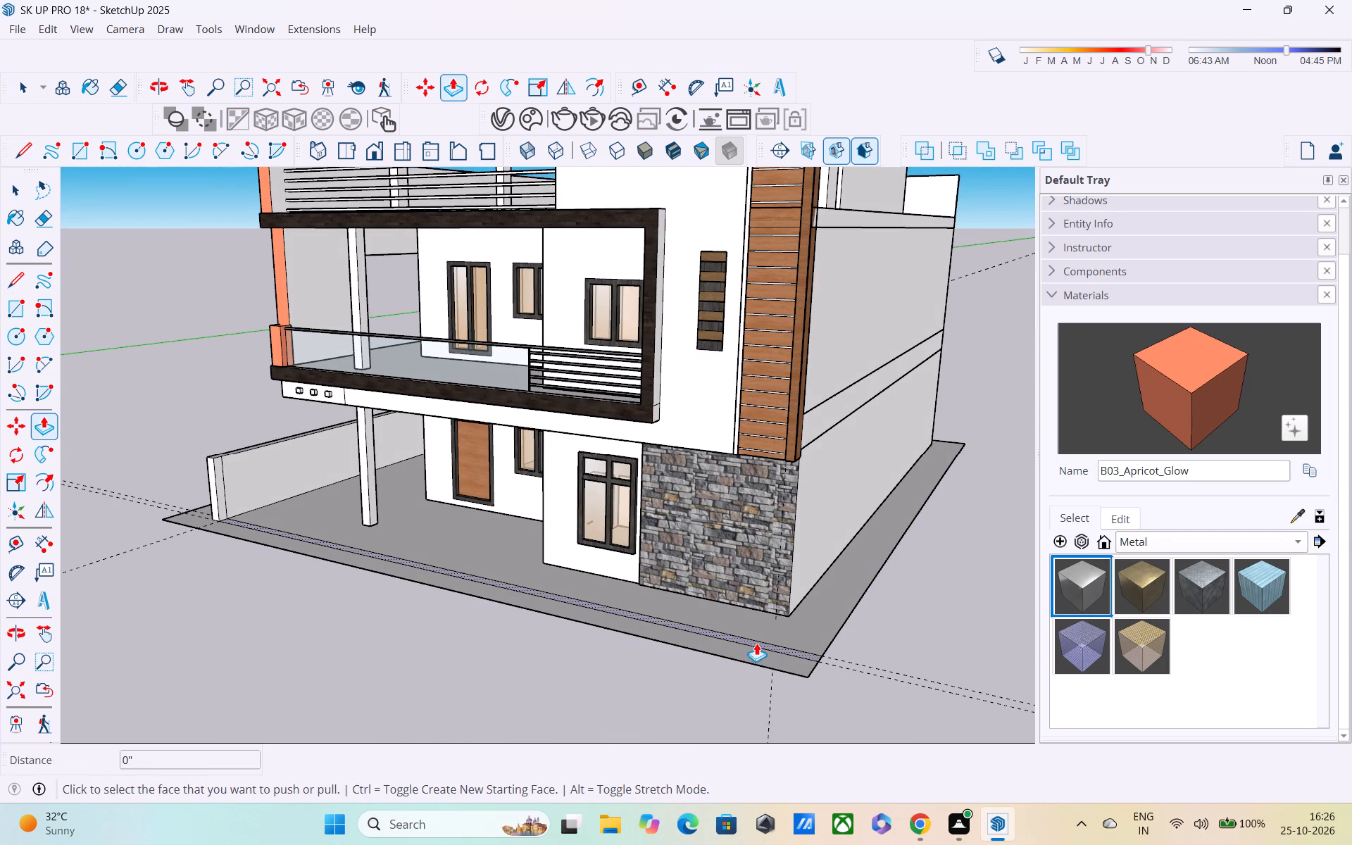
left_click(757, 646)
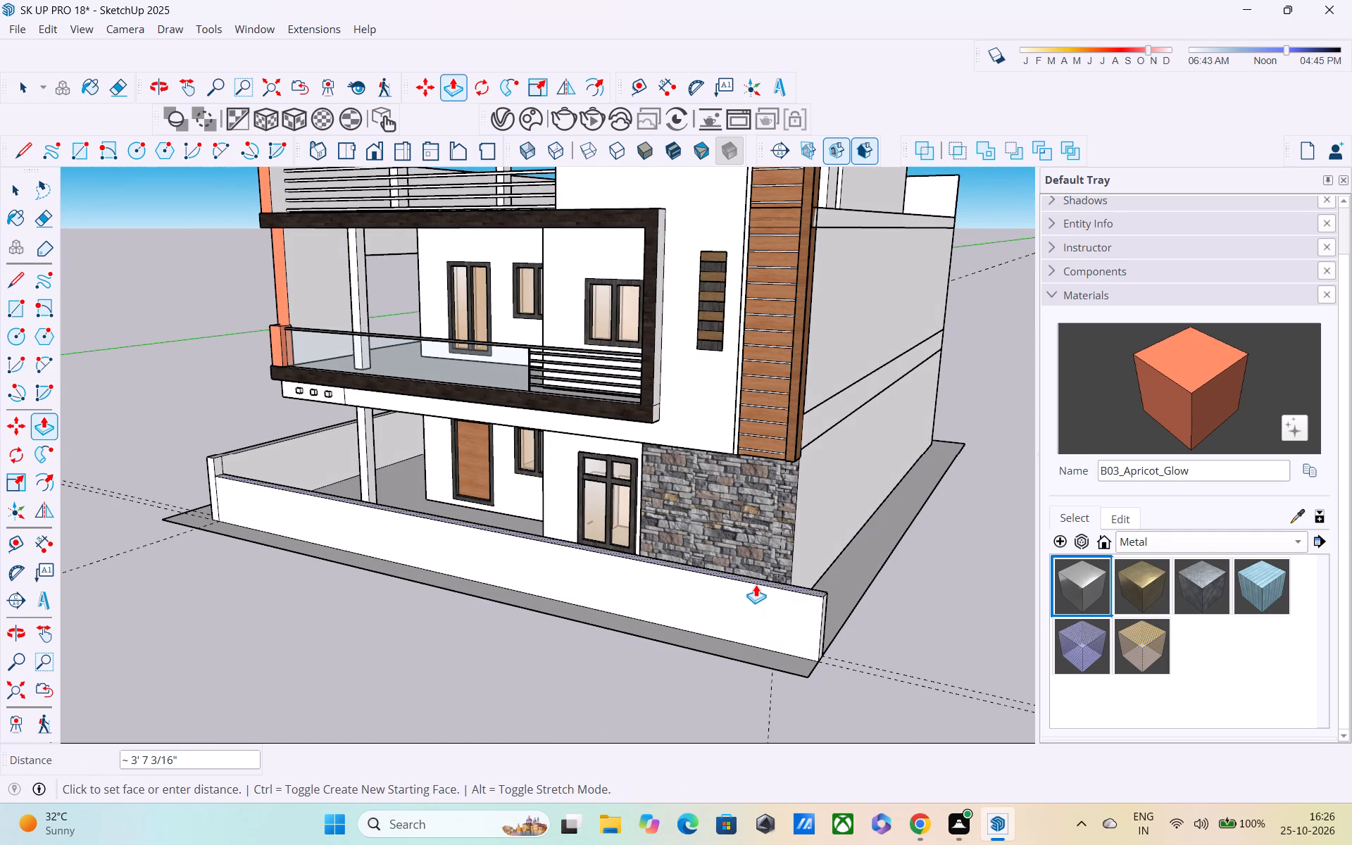
key("8")
key("BackSpace")
type("8'")
key("Return")
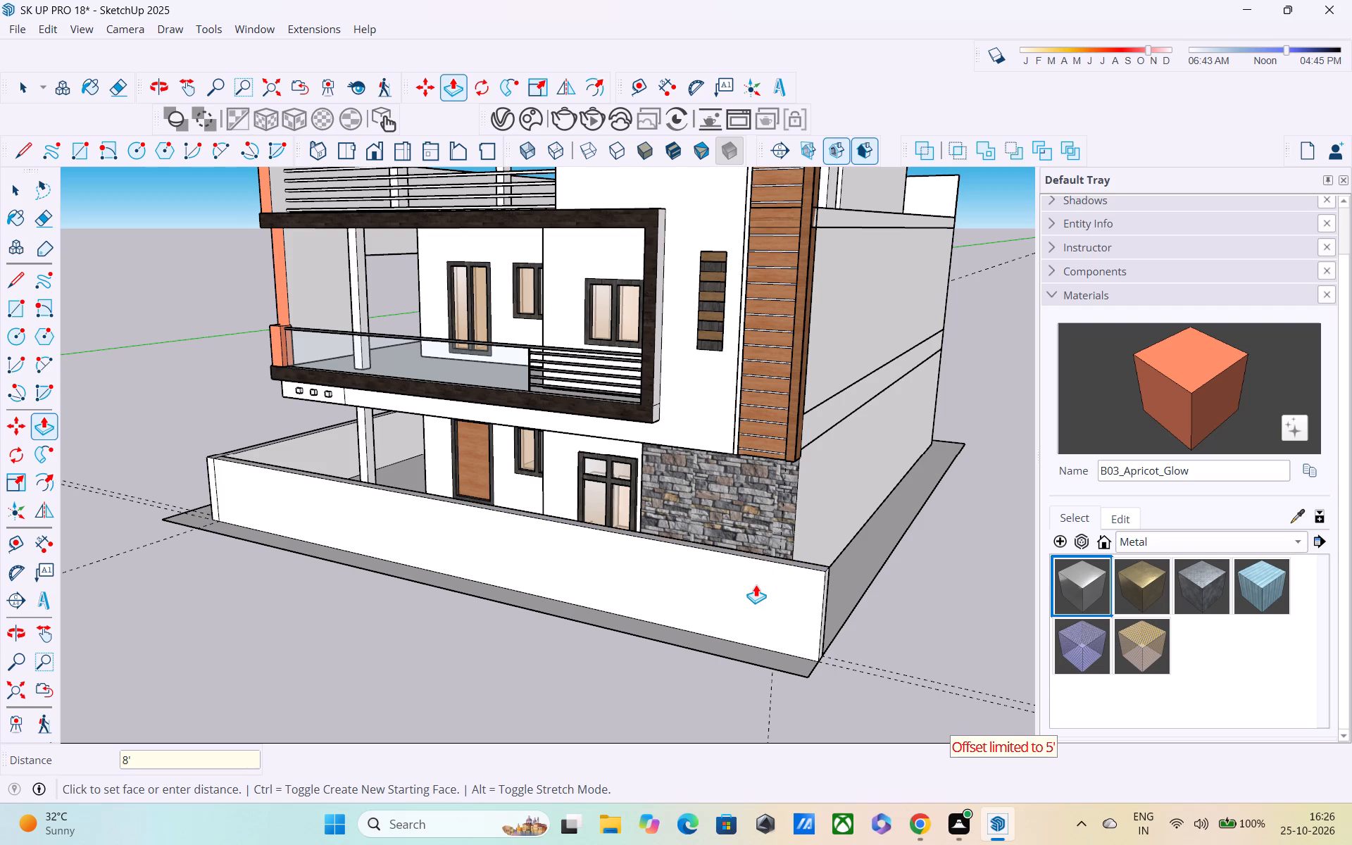
Place a vertical guide on the front wall's outer face, 10' from the seam line at the side wall corner.
middle_click_drag(765, 539, 944, 472)
scroll(723, 589, "down", 4)
key("space")
scroll(626, 581, "up", 1)
middle_click_drag(626, 581, 625, 580)
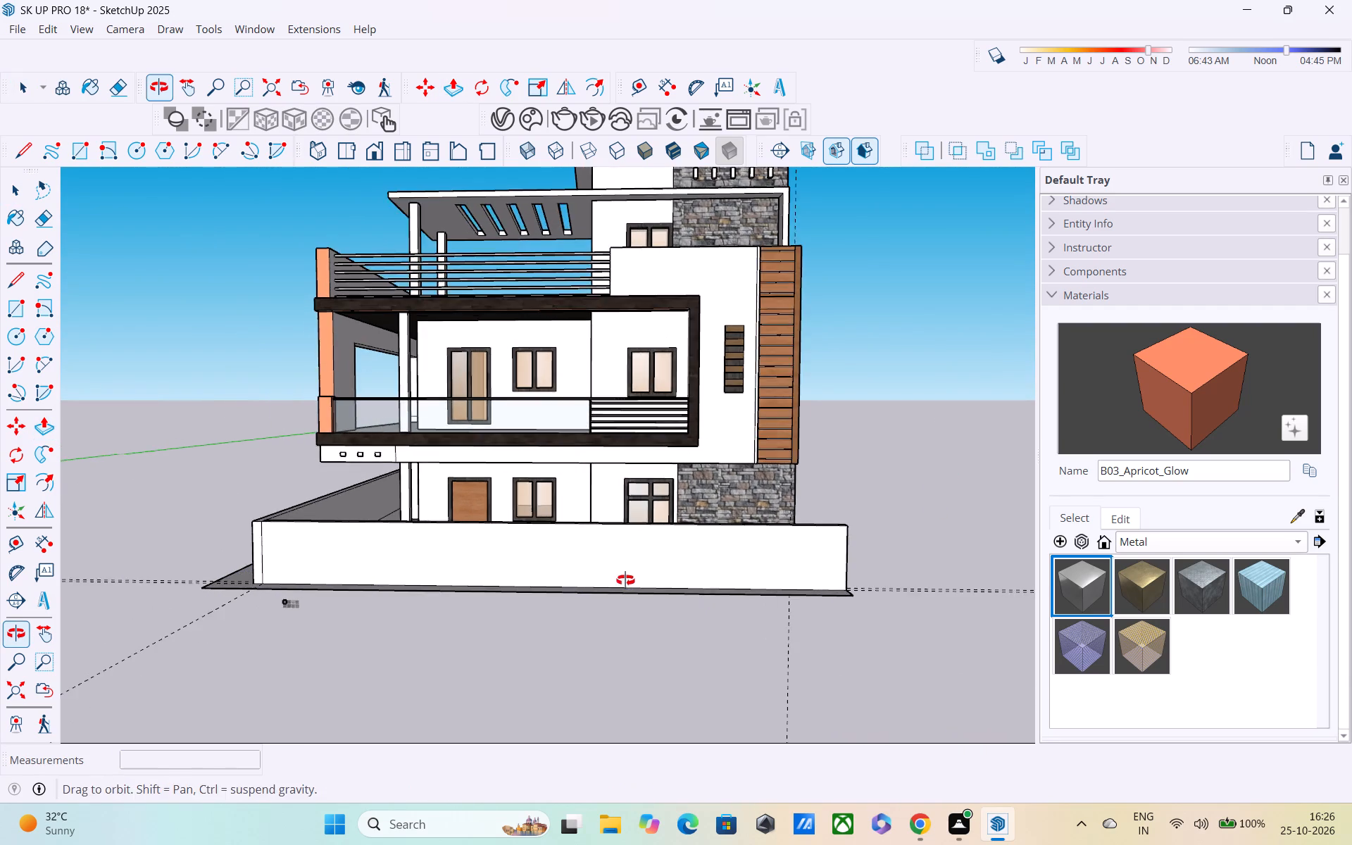
middle_click_drag(625, 580, 713, 580)
scroll(227, 571, "up", 6)
key("t")
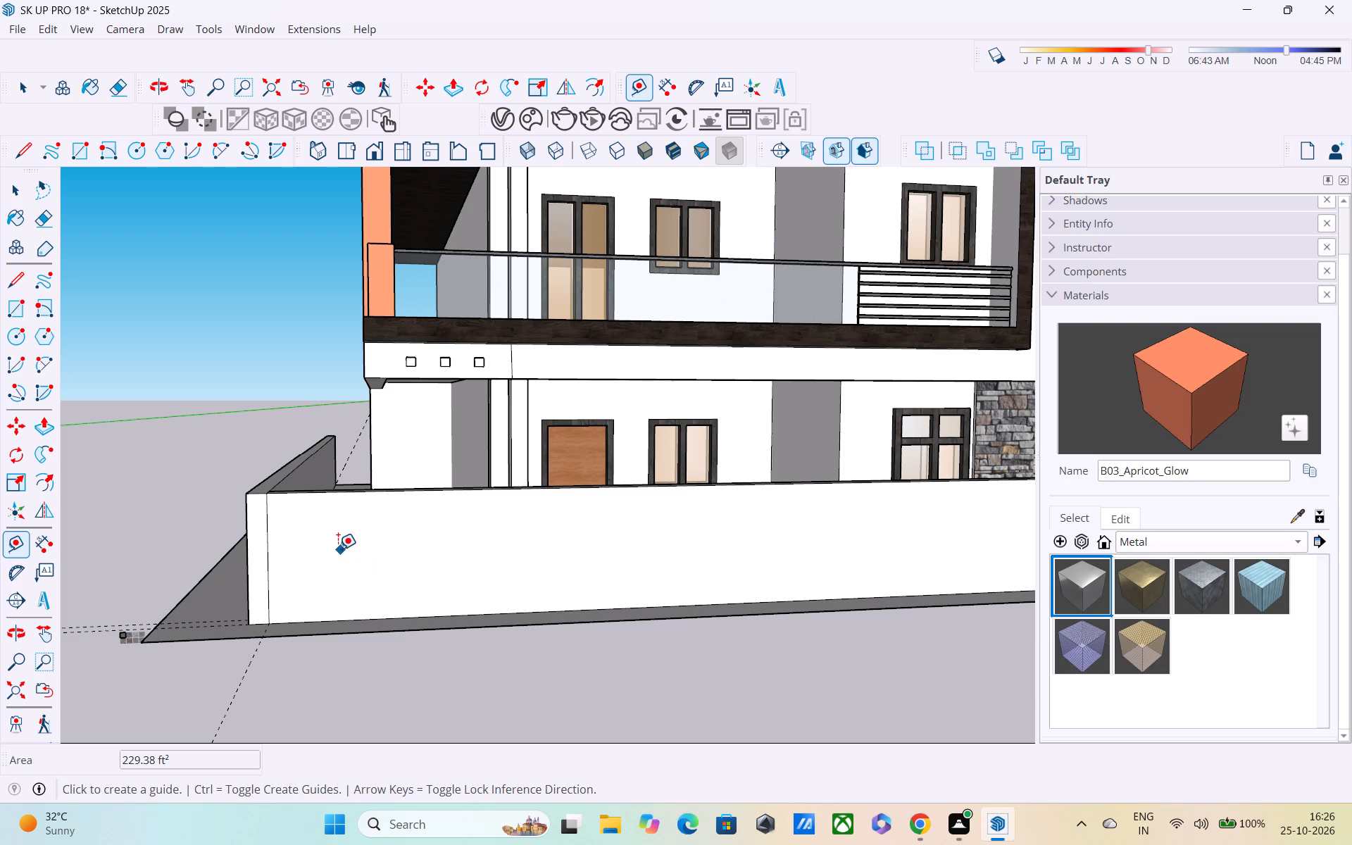
left_click(271, 508)
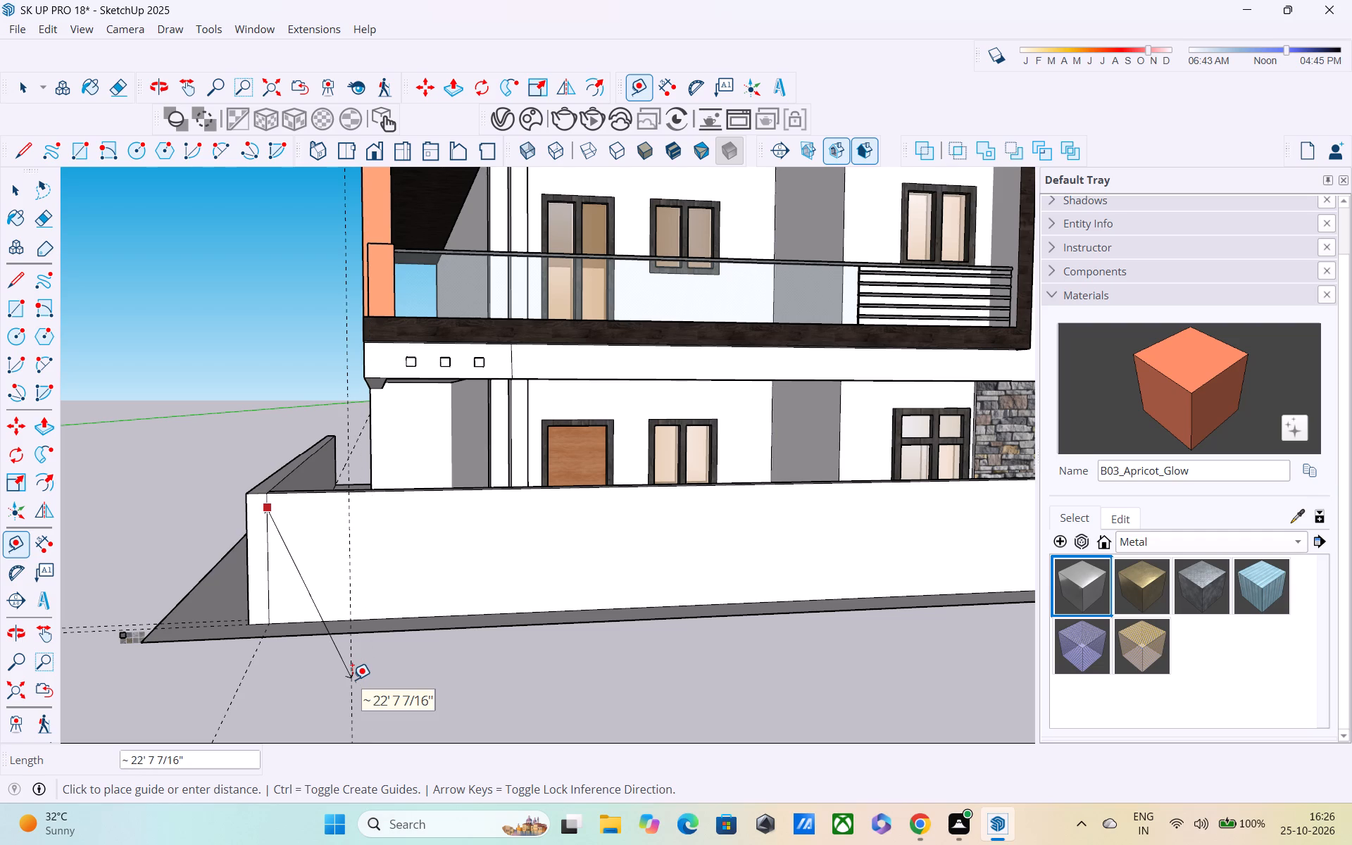
middle_click_drag(433, 641, 383, 625)
scroll(382, 624, "down", 1)
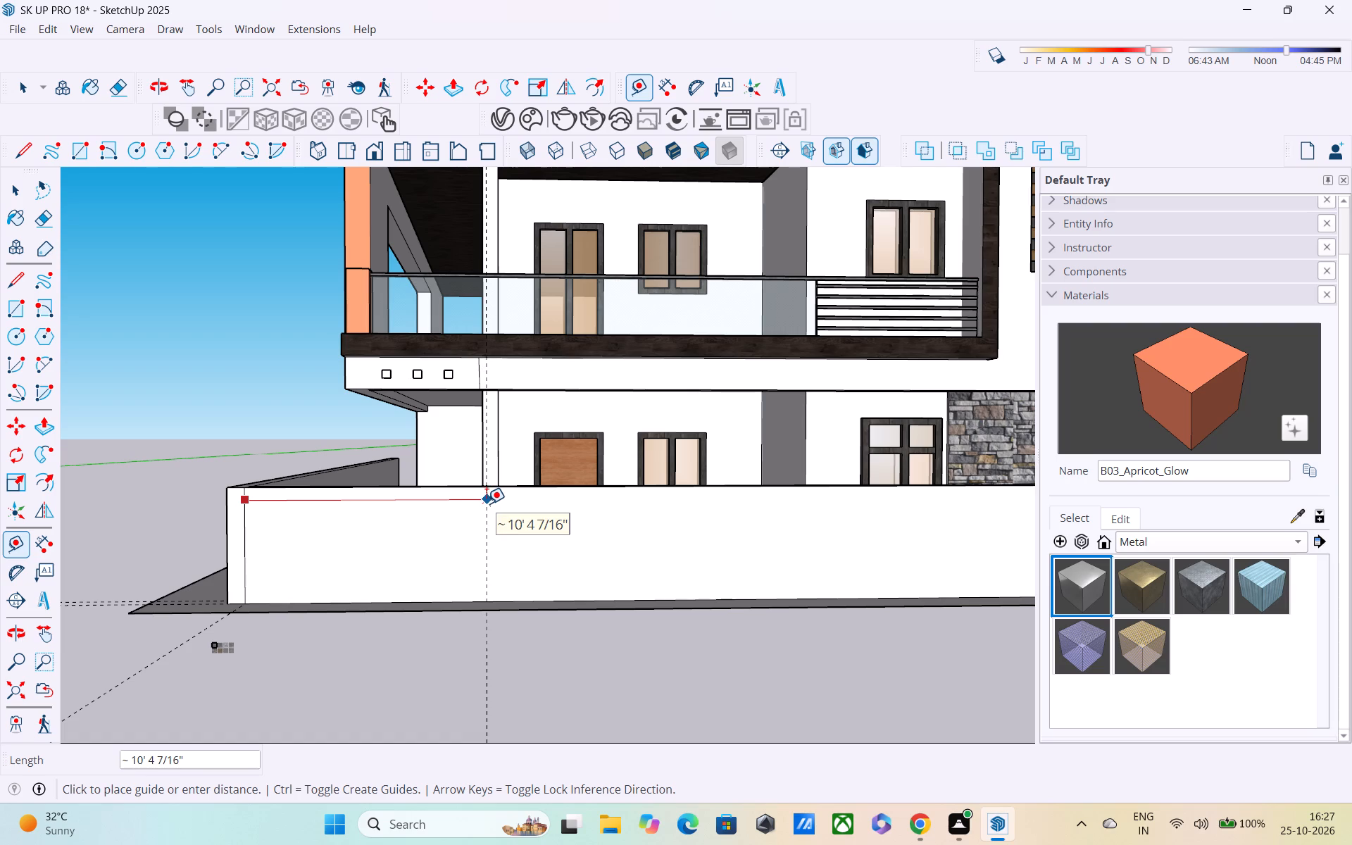
type("10'")
key("Return")
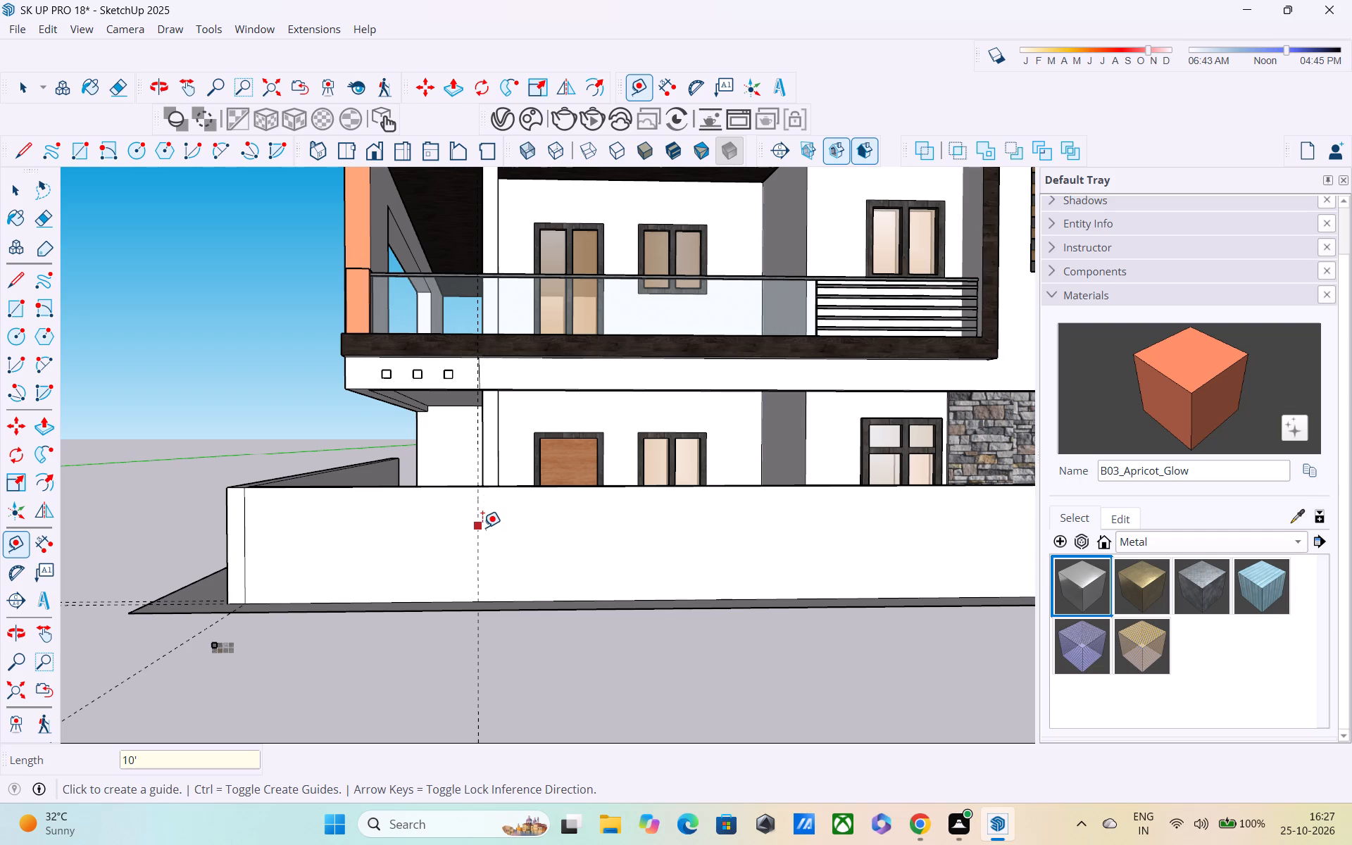
Add a second vertical guide on the front wall, offset 1.5' from the first and away from the side wall.
left_click(482, 527)
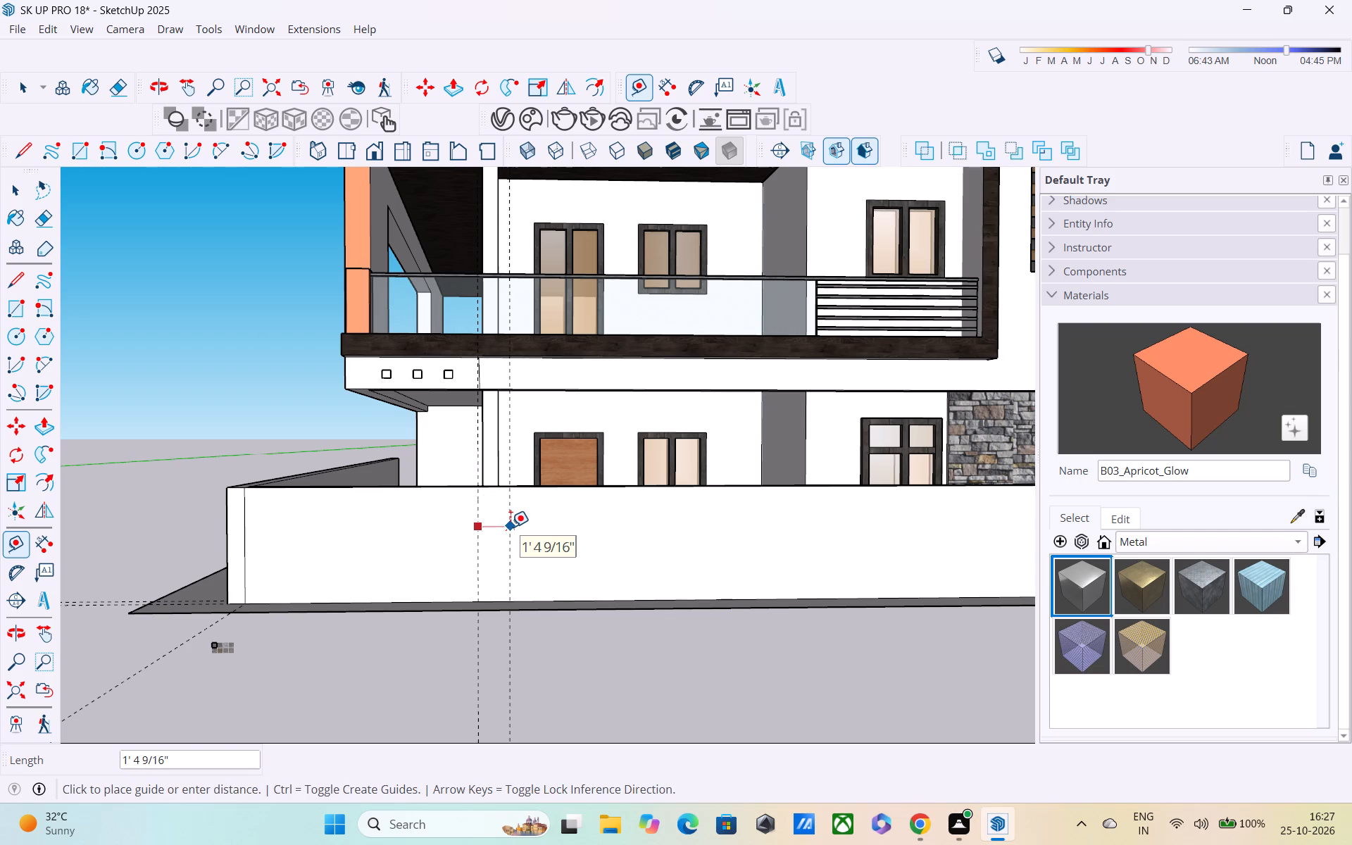
type("3'")
key("Return")
type("2'")
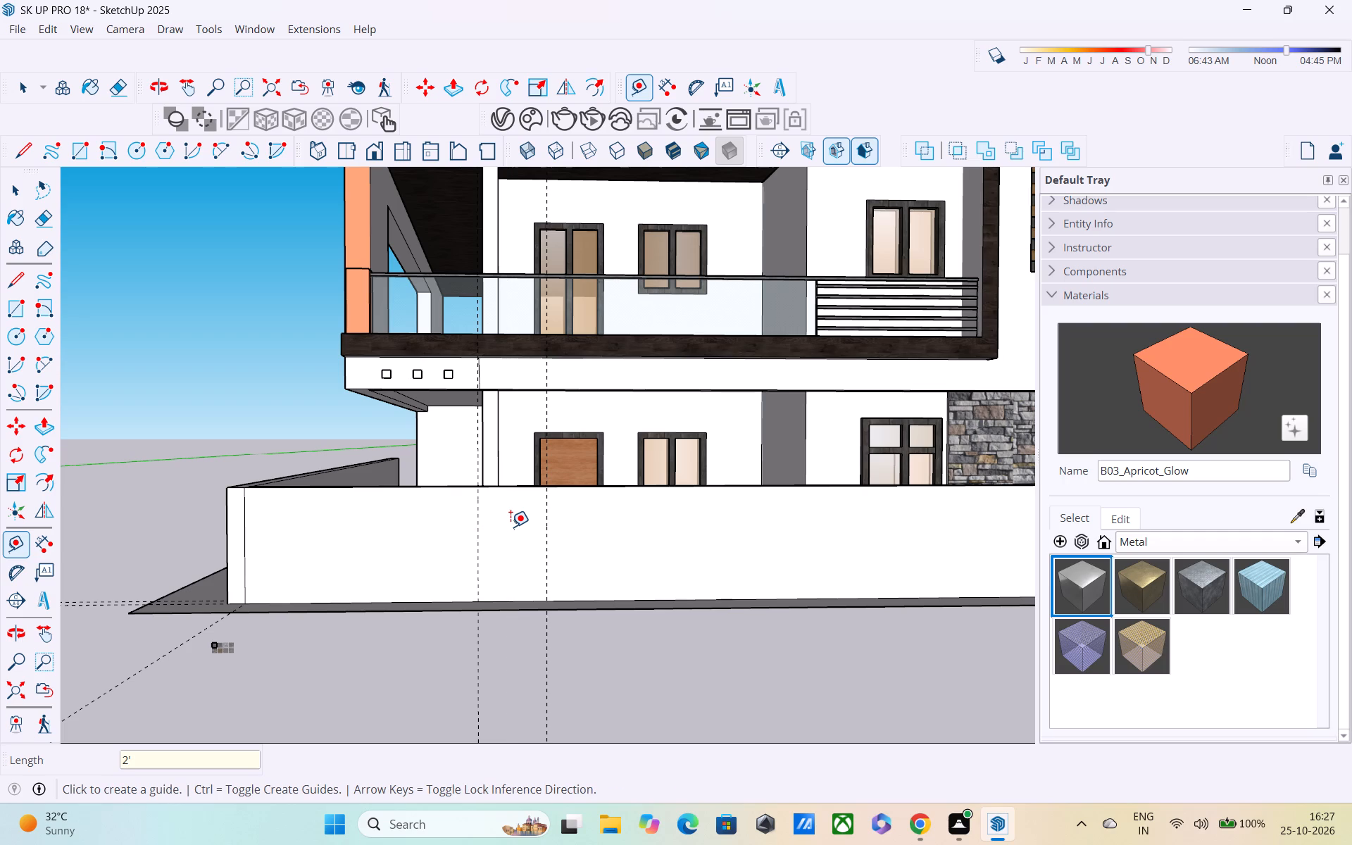
key("Return")
type("1.5'")
key("Return")
Add two more vertical guides along the front wall, one 10' past the second guide and another 1.5' beyond that.
left_click(511, 527)
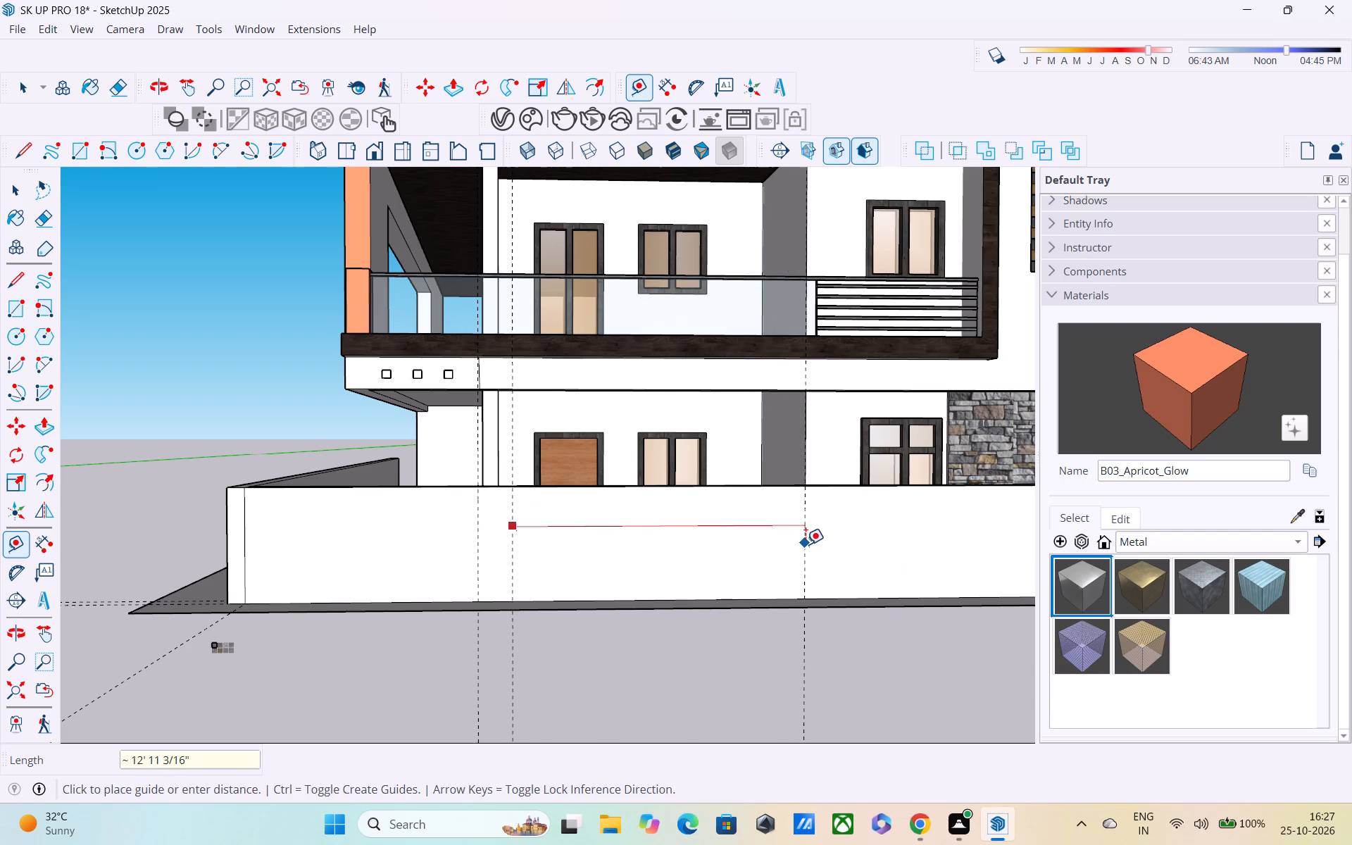
type("10'")
key("Return")
scroll(792, 542, "down", 3)
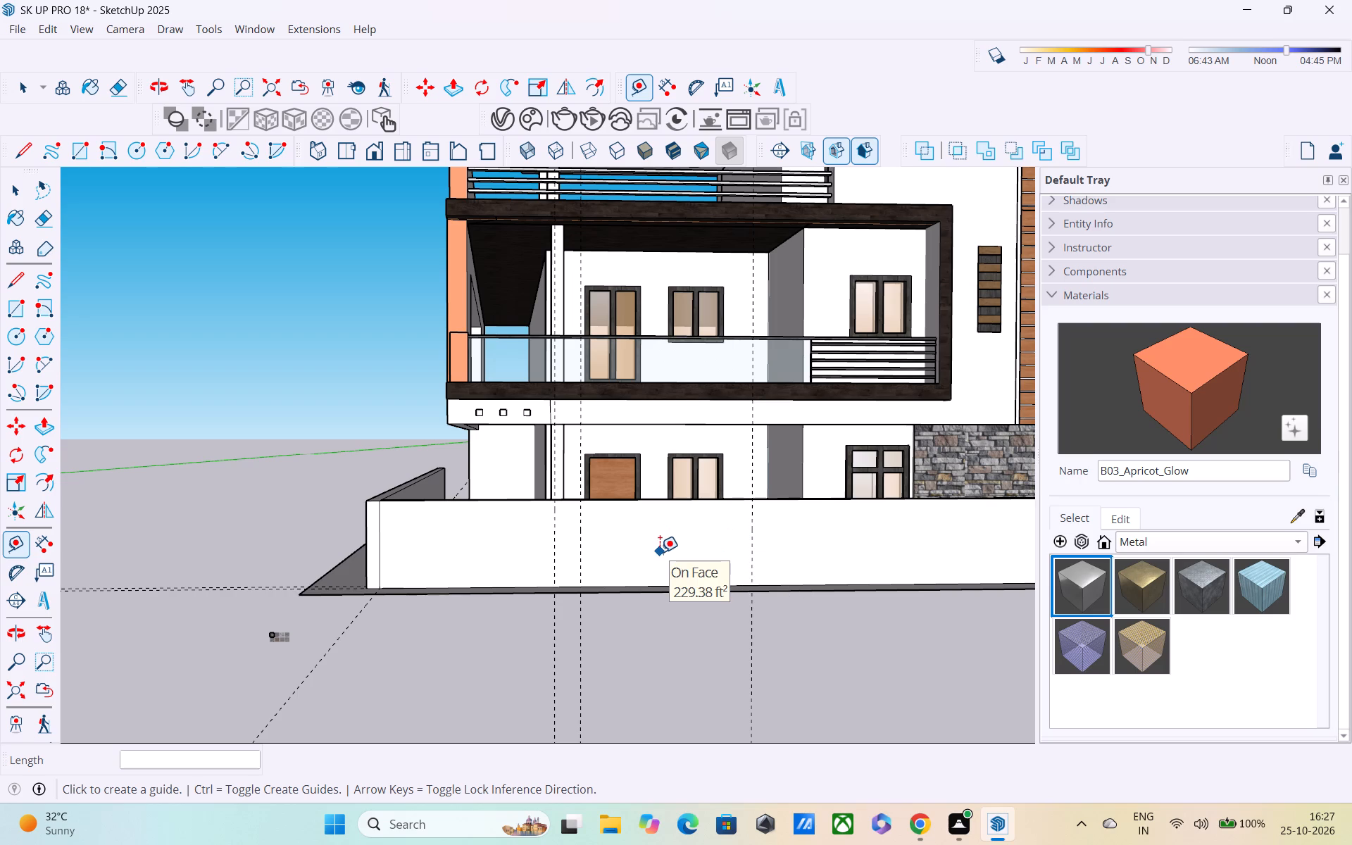
left_click(753, 533)
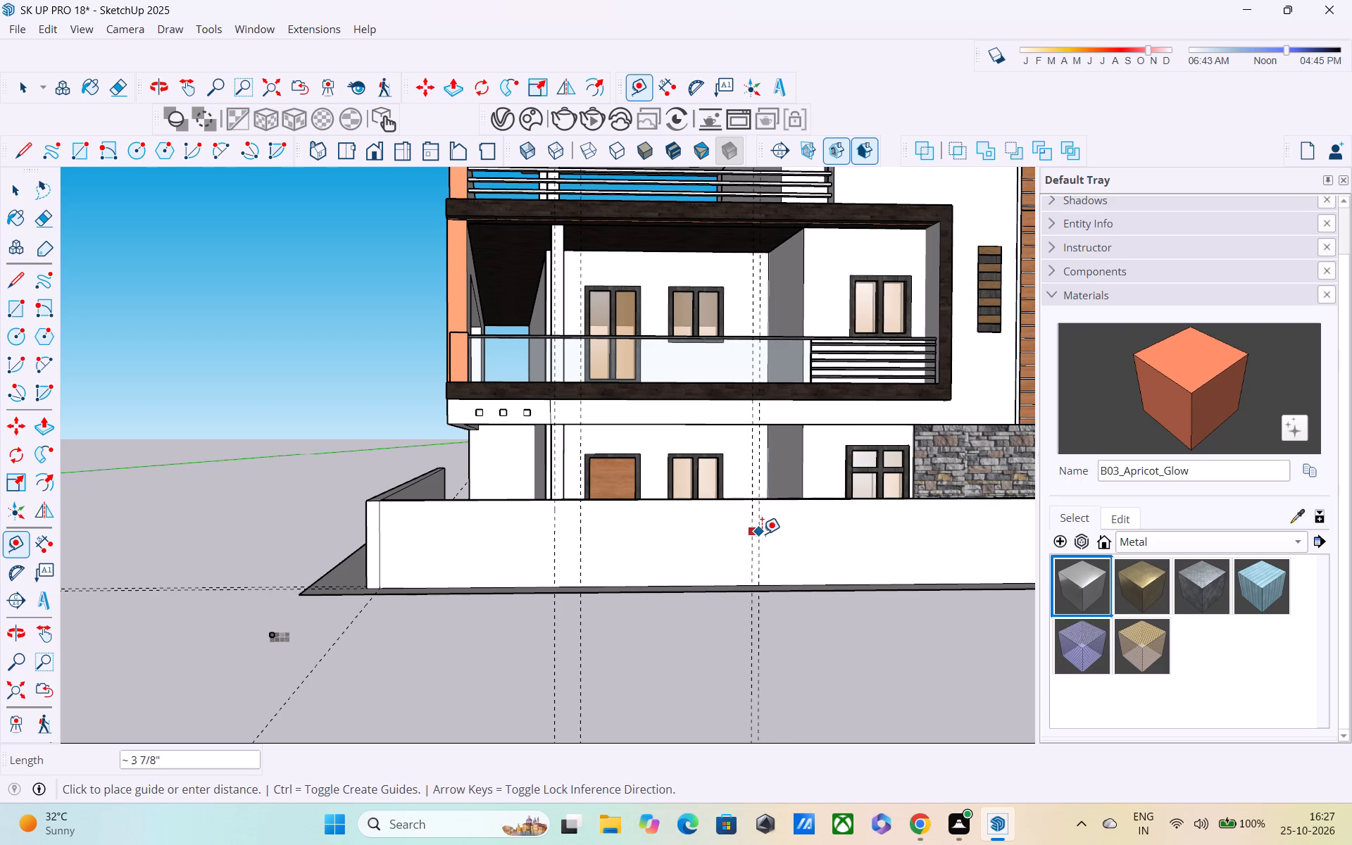
type("1.5'")
key("Return")
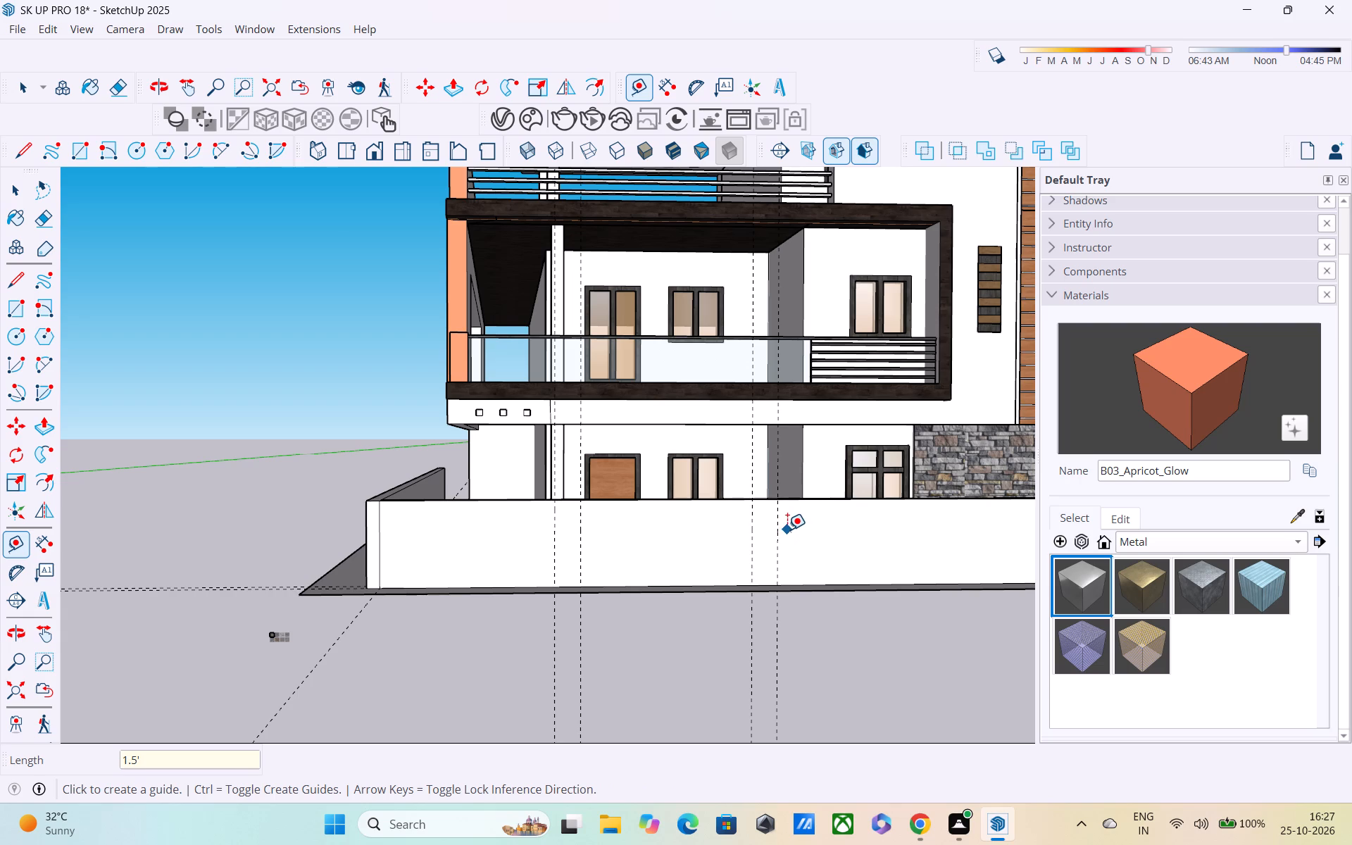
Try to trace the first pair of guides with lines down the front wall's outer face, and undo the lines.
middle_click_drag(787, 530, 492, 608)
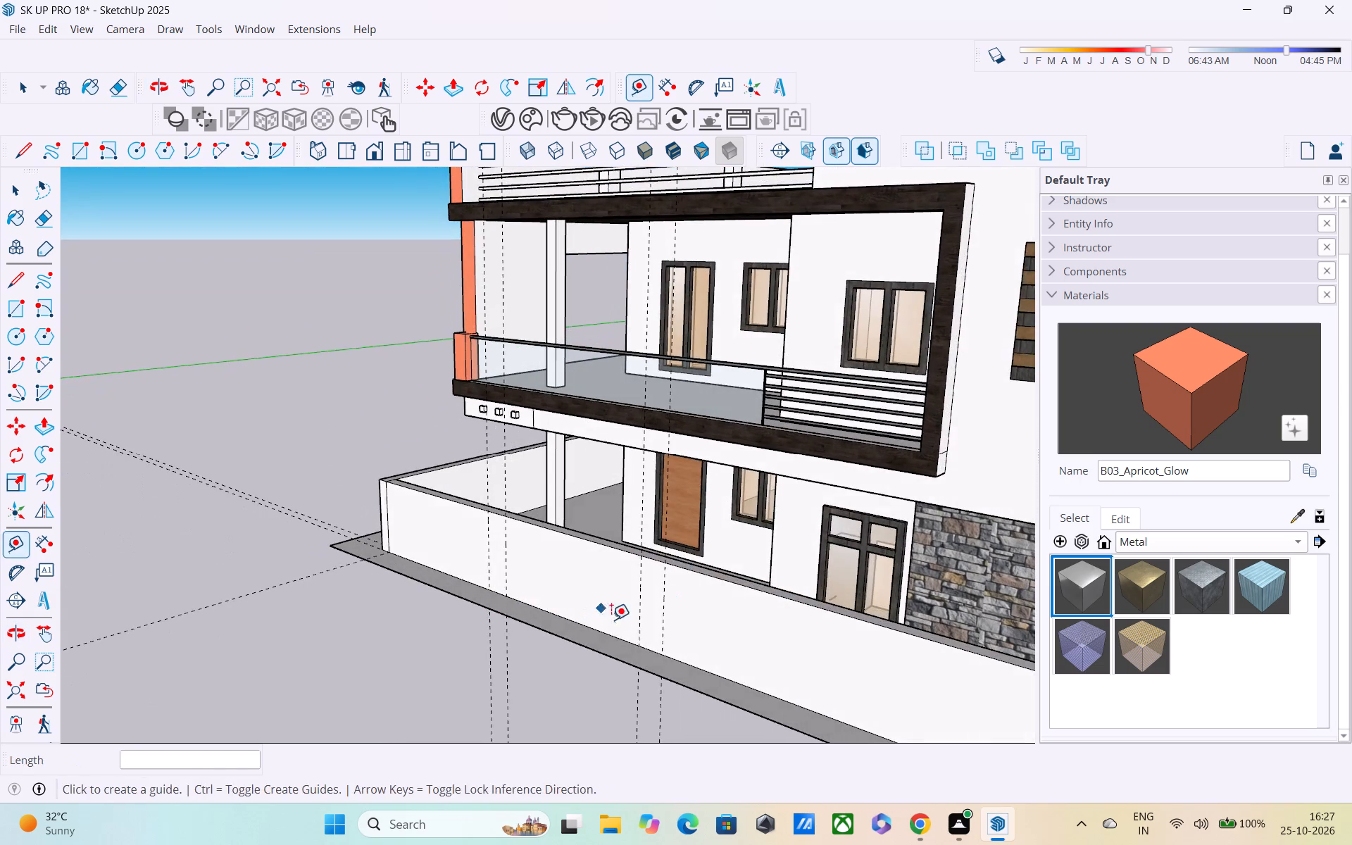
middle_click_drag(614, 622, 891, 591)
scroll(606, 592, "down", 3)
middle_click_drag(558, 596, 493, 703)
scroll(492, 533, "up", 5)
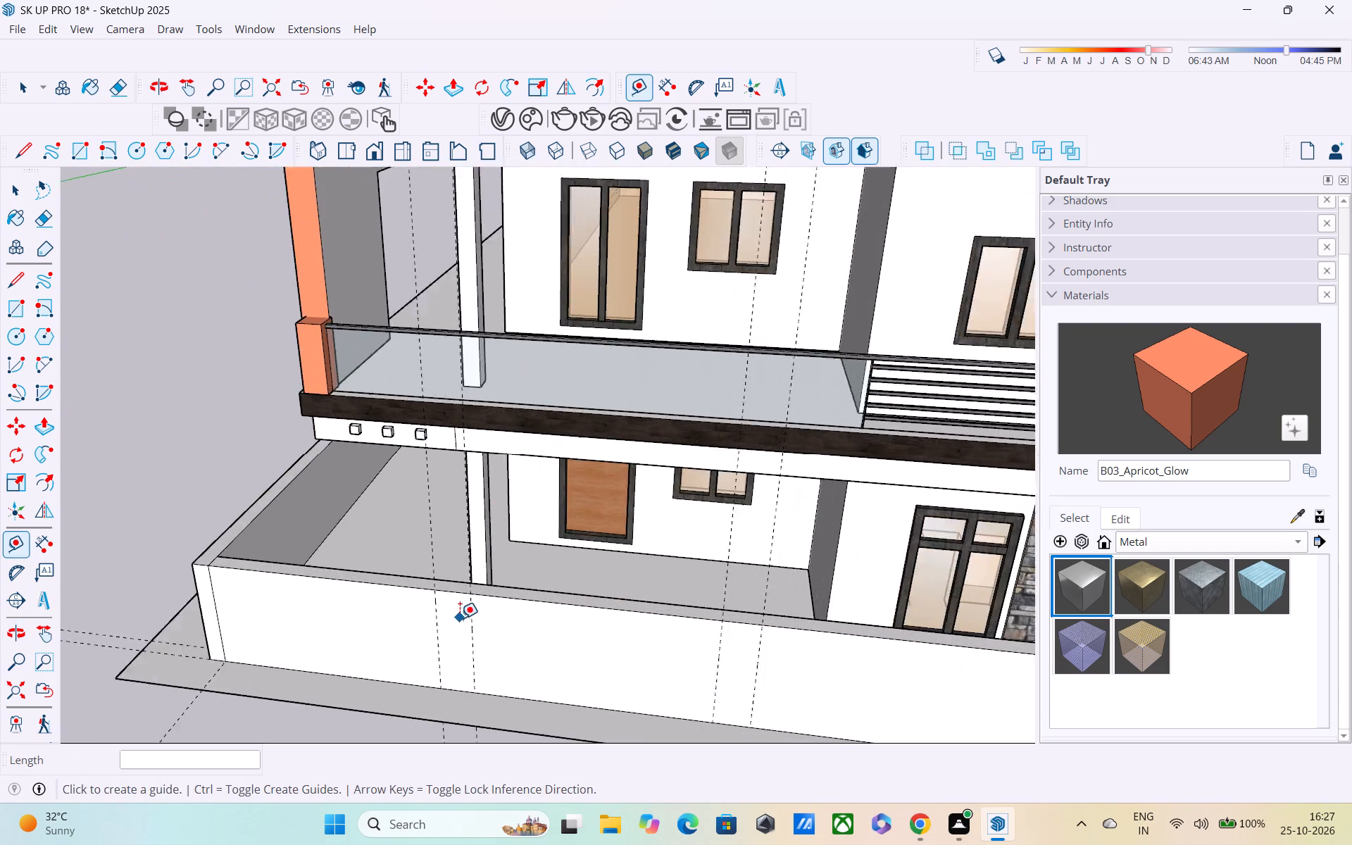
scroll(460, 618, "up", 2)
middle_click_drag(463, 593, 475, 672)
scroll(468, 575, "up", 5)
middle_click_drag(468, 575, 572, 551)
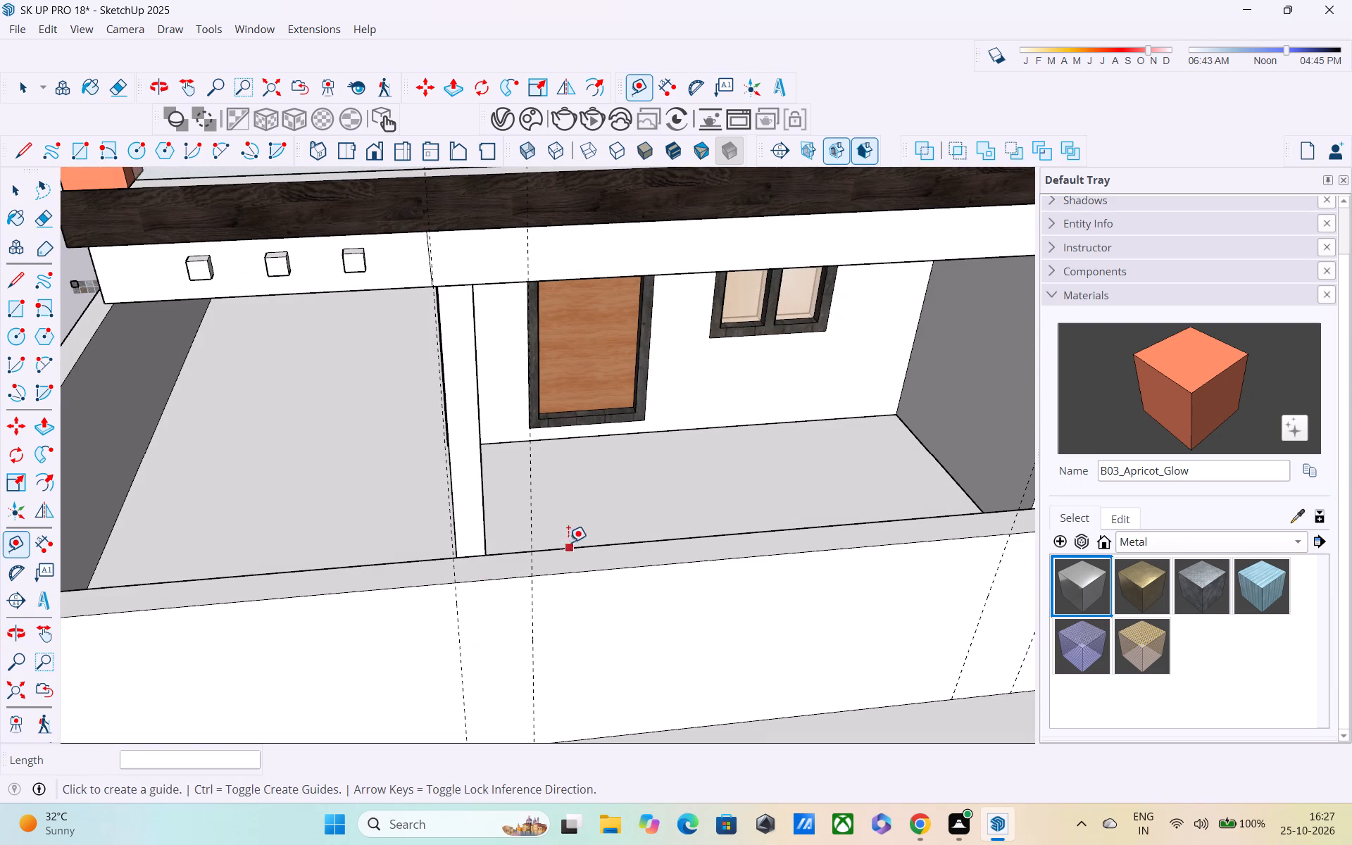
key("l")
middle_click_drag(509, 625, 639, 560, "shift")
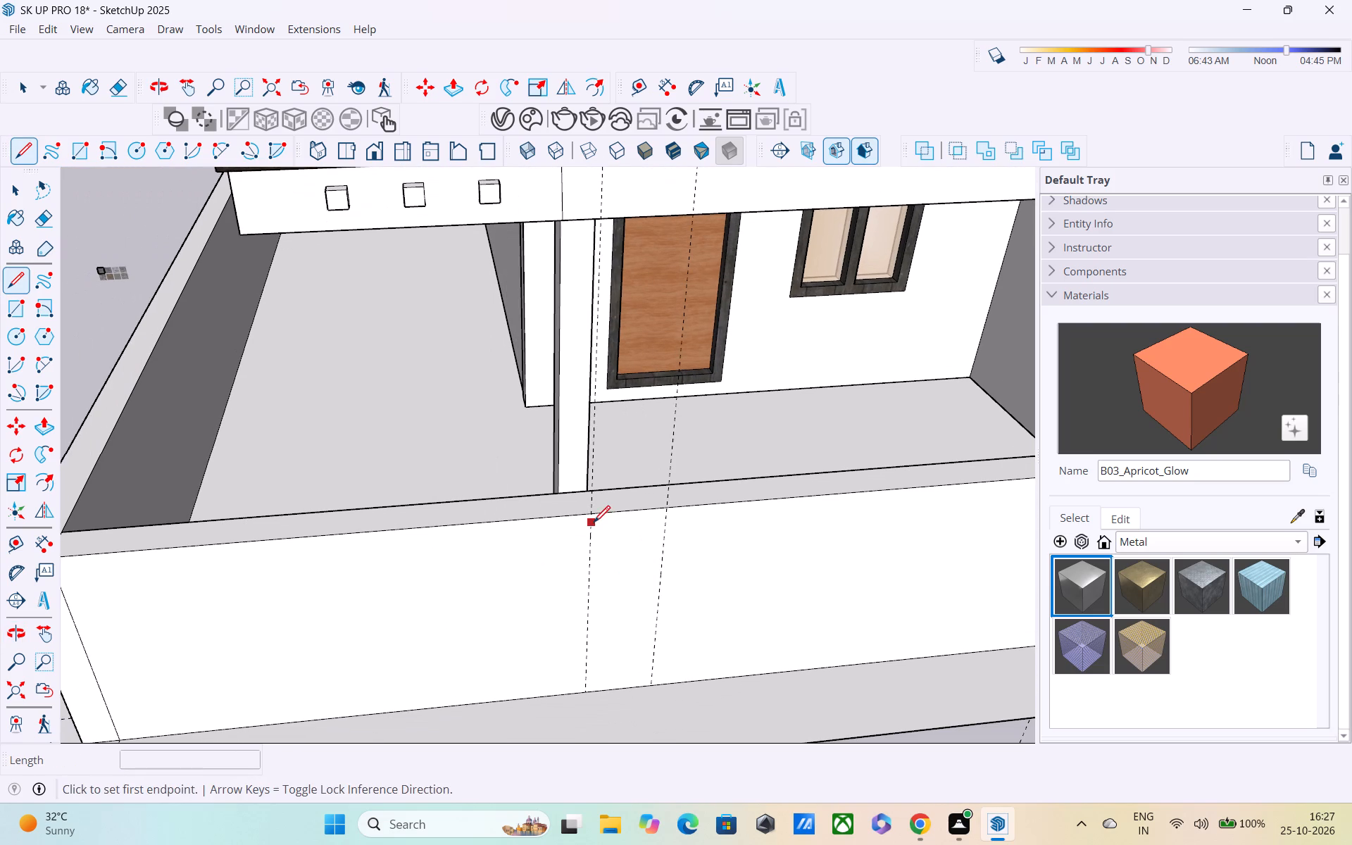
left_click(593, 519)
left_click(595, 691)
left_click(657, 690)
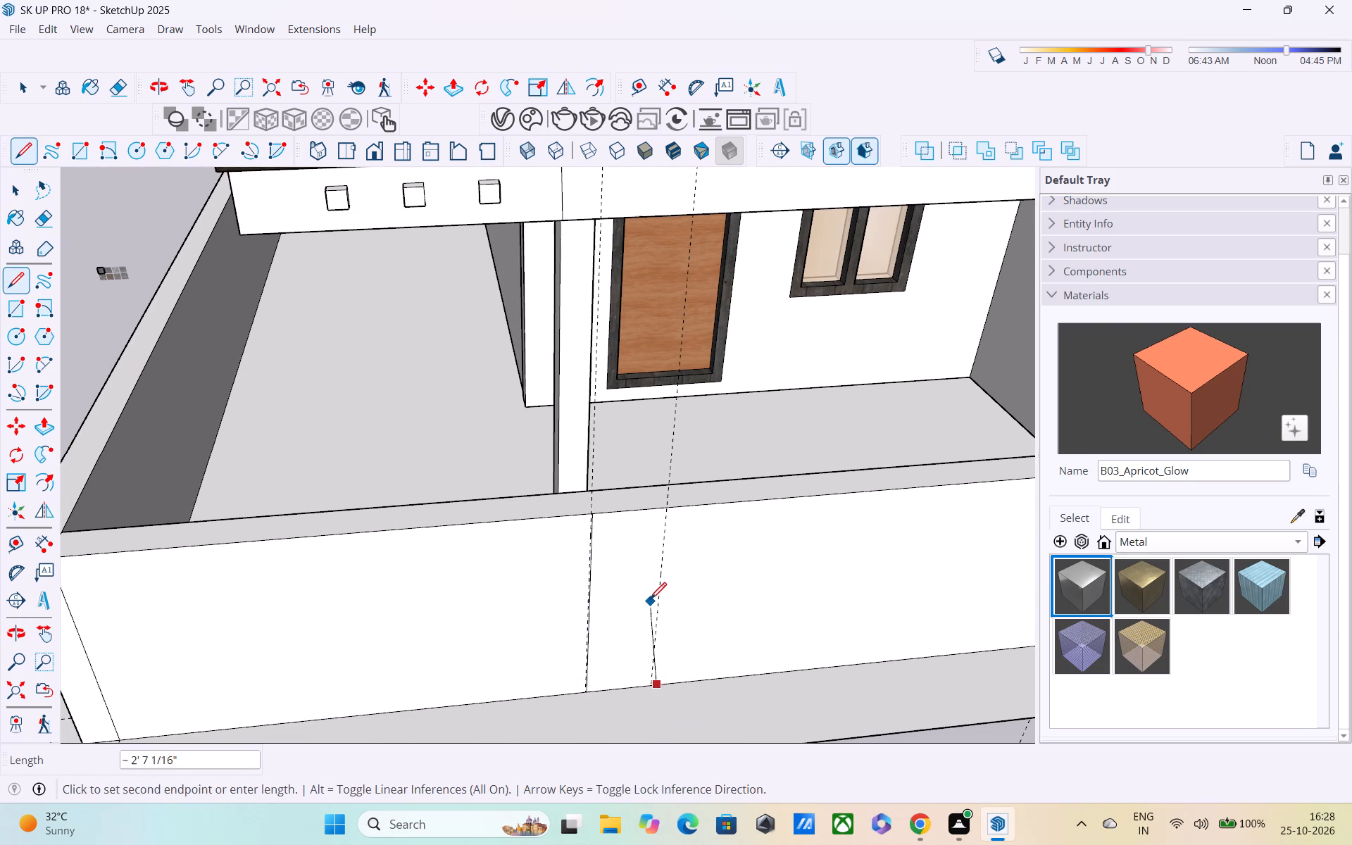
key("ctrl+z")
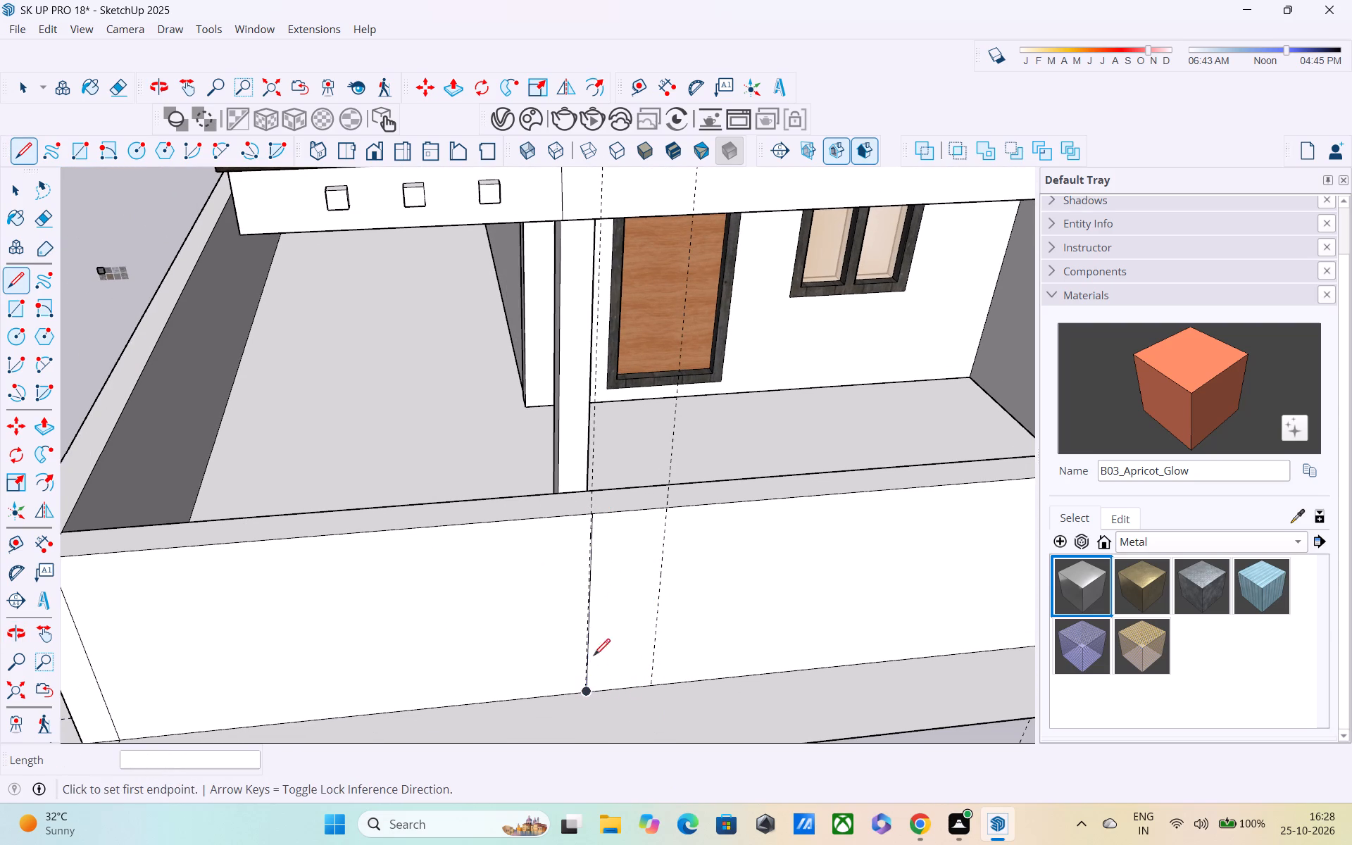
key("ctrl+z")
Draw 5' vertical lines along the first two guides, from top to bottom of the front wall's outer face.
scroll(596, 547, "up", 2)
middle_click_drag(579, 525, 553, 453)
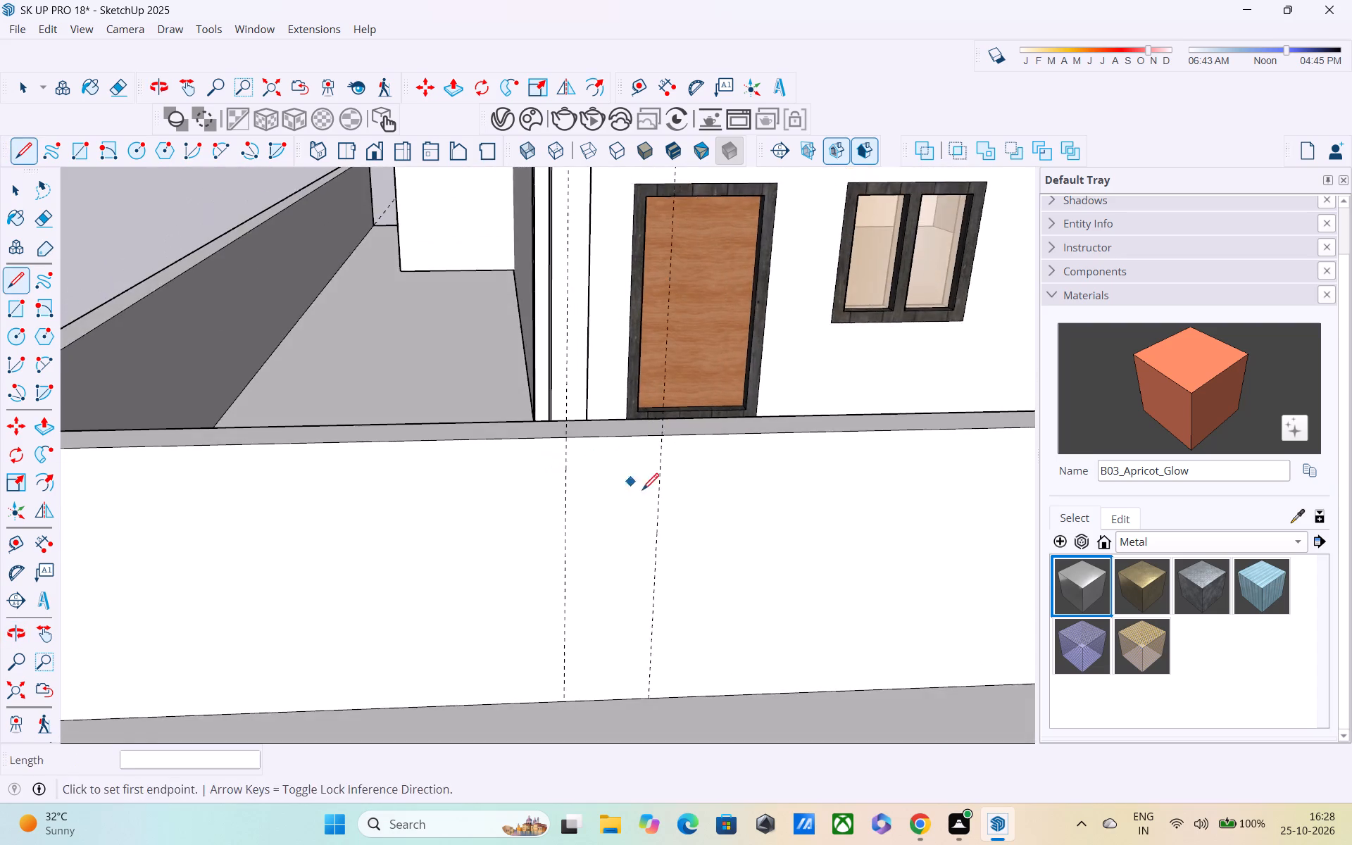
middle_click_drag(648, 496, 737, 432)
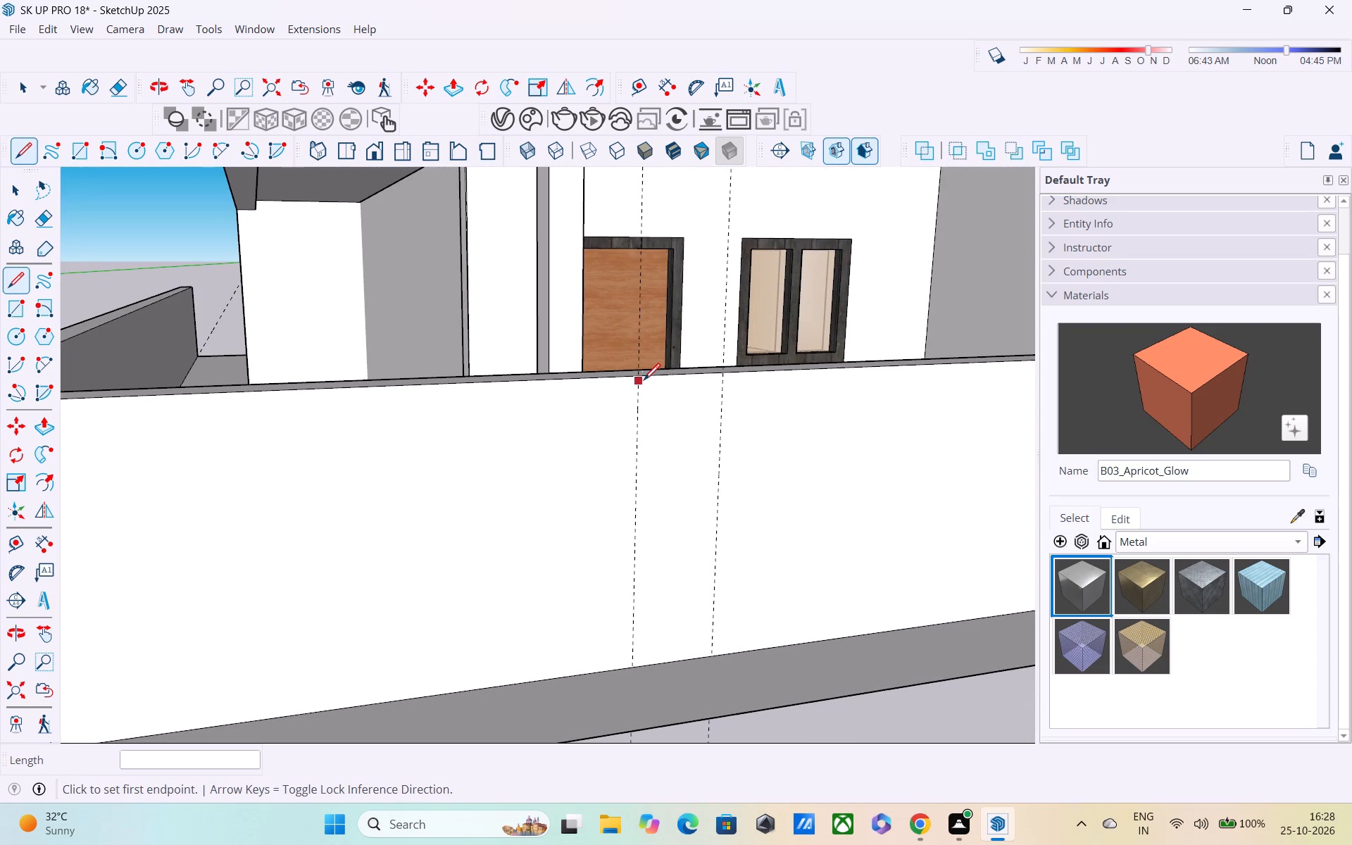
left_click(641, 377)
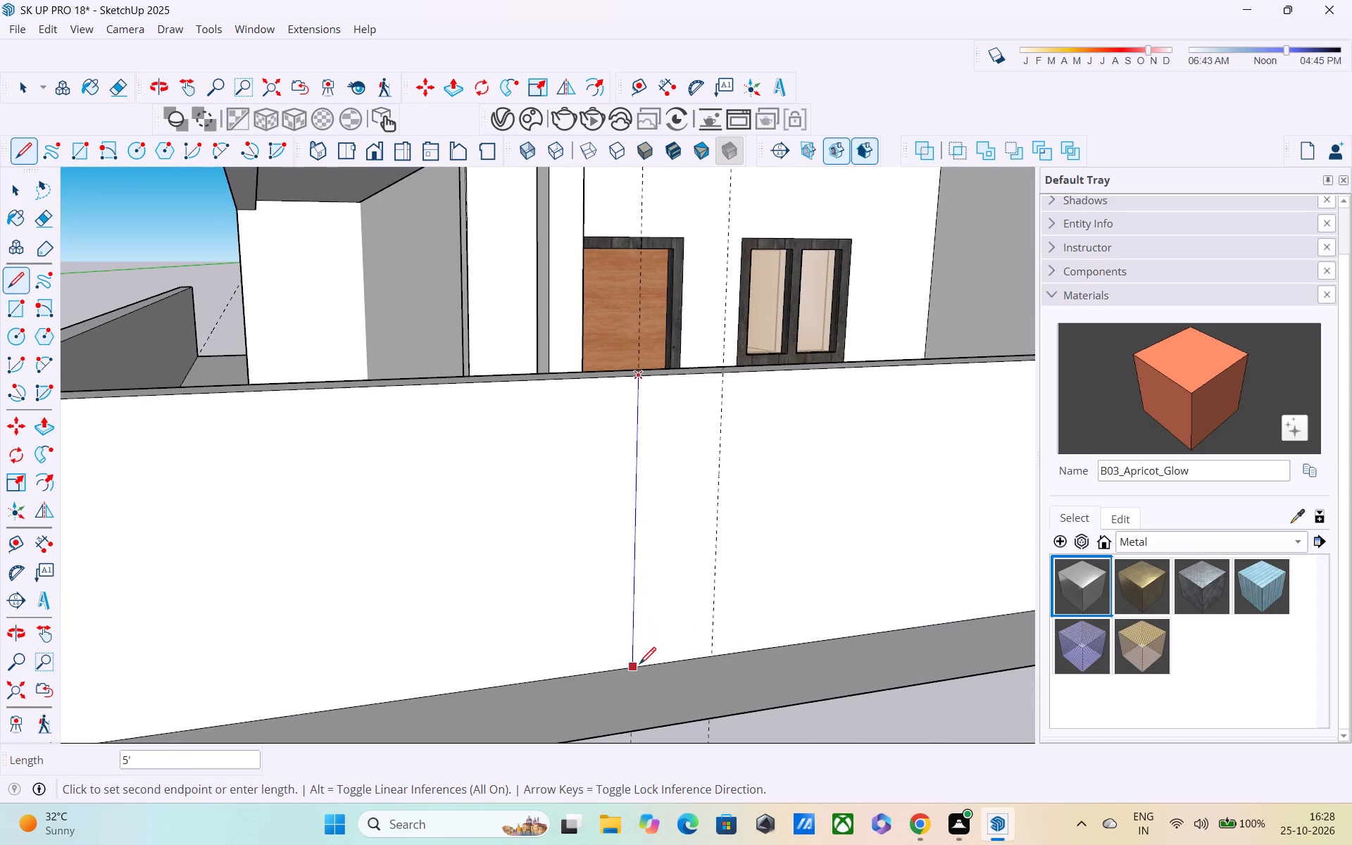
left_click(639, 665)
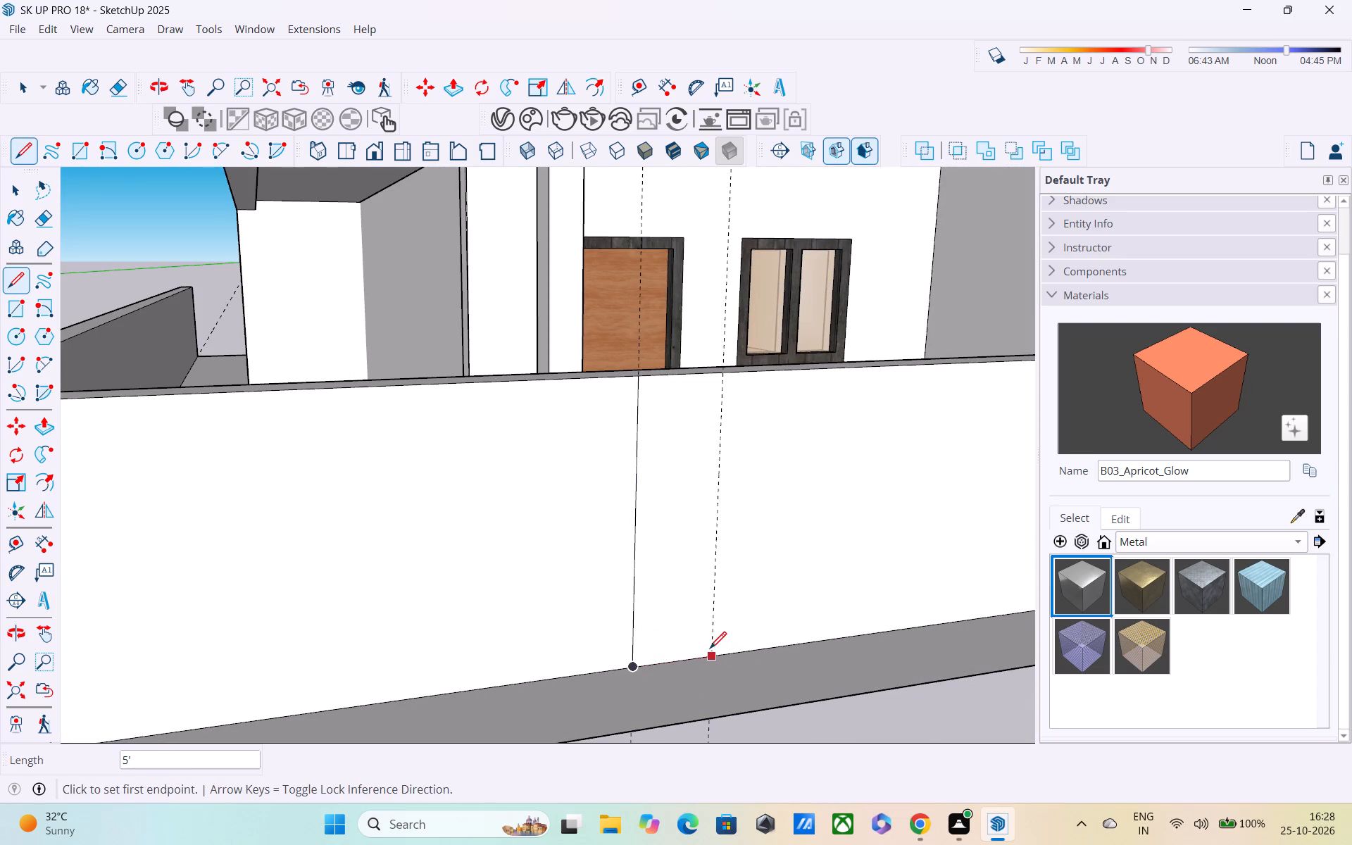
left_click(713, 657)
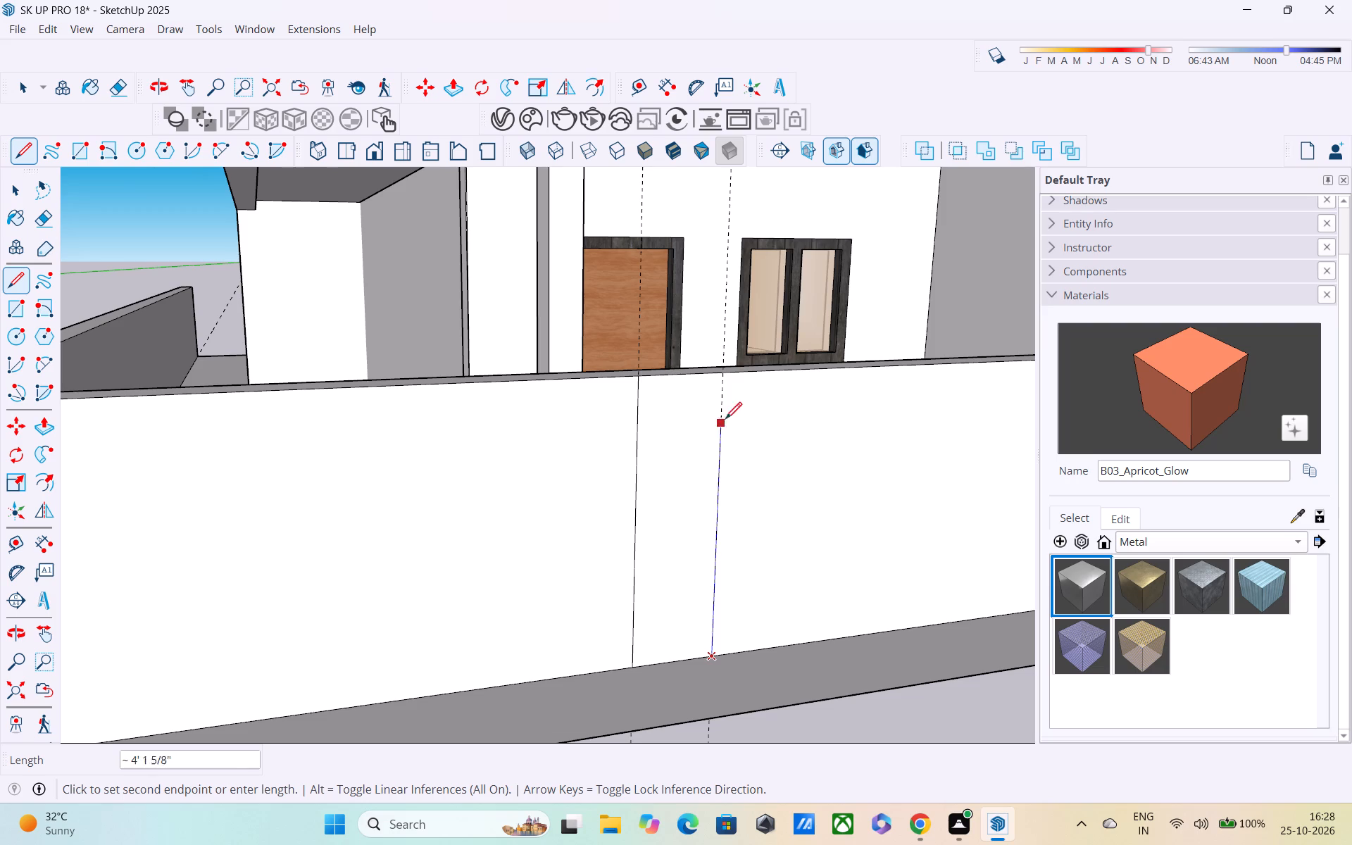
left_click(725, 380)
Draw 9" lines across the front wall's top from the upper ends of both vertical lines to the inner edge.
middle_click_drag(726, 383, 625, 492)
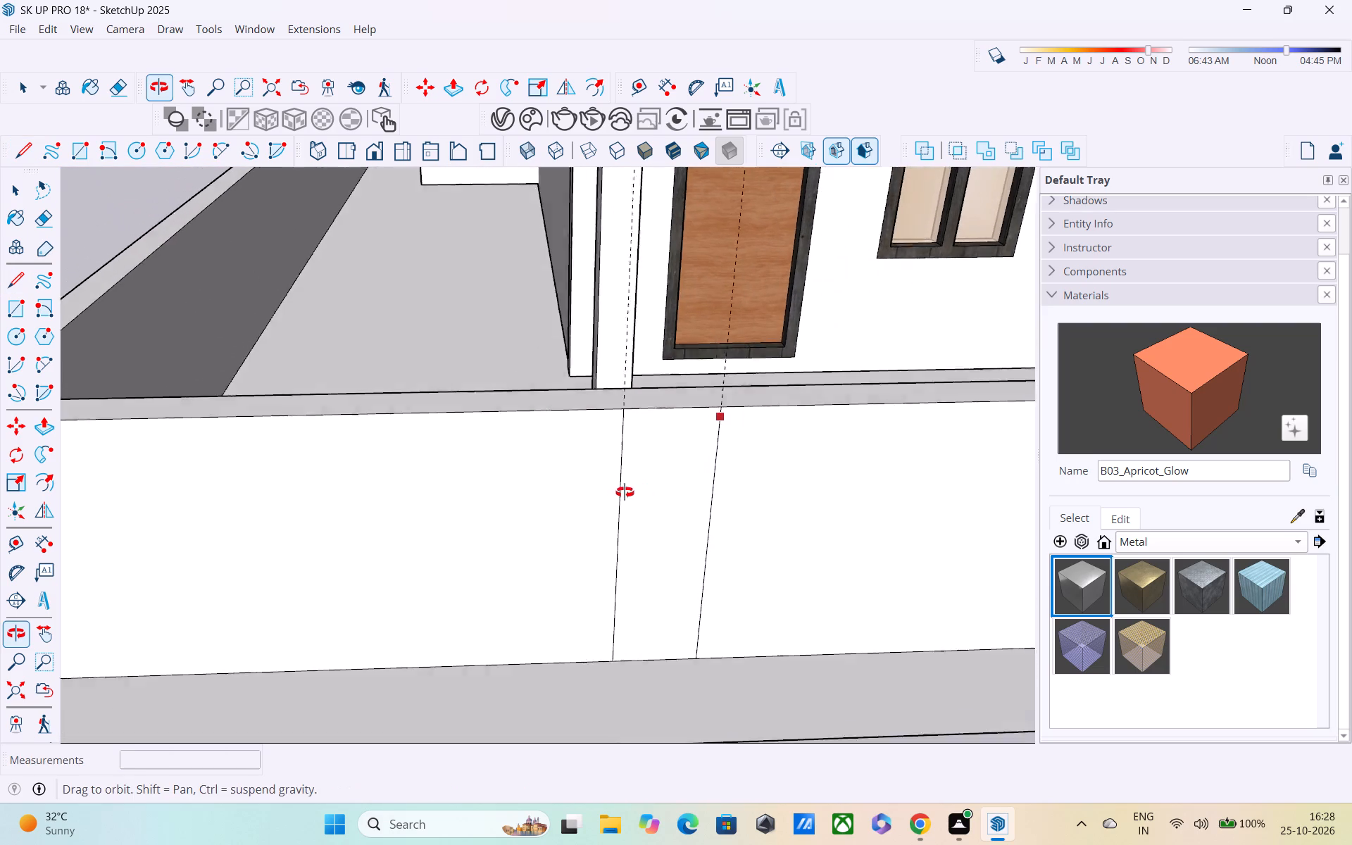
middle_click_drag(625, 492, 622, 494)
middle_click_drag(637, 430, 819, 641)
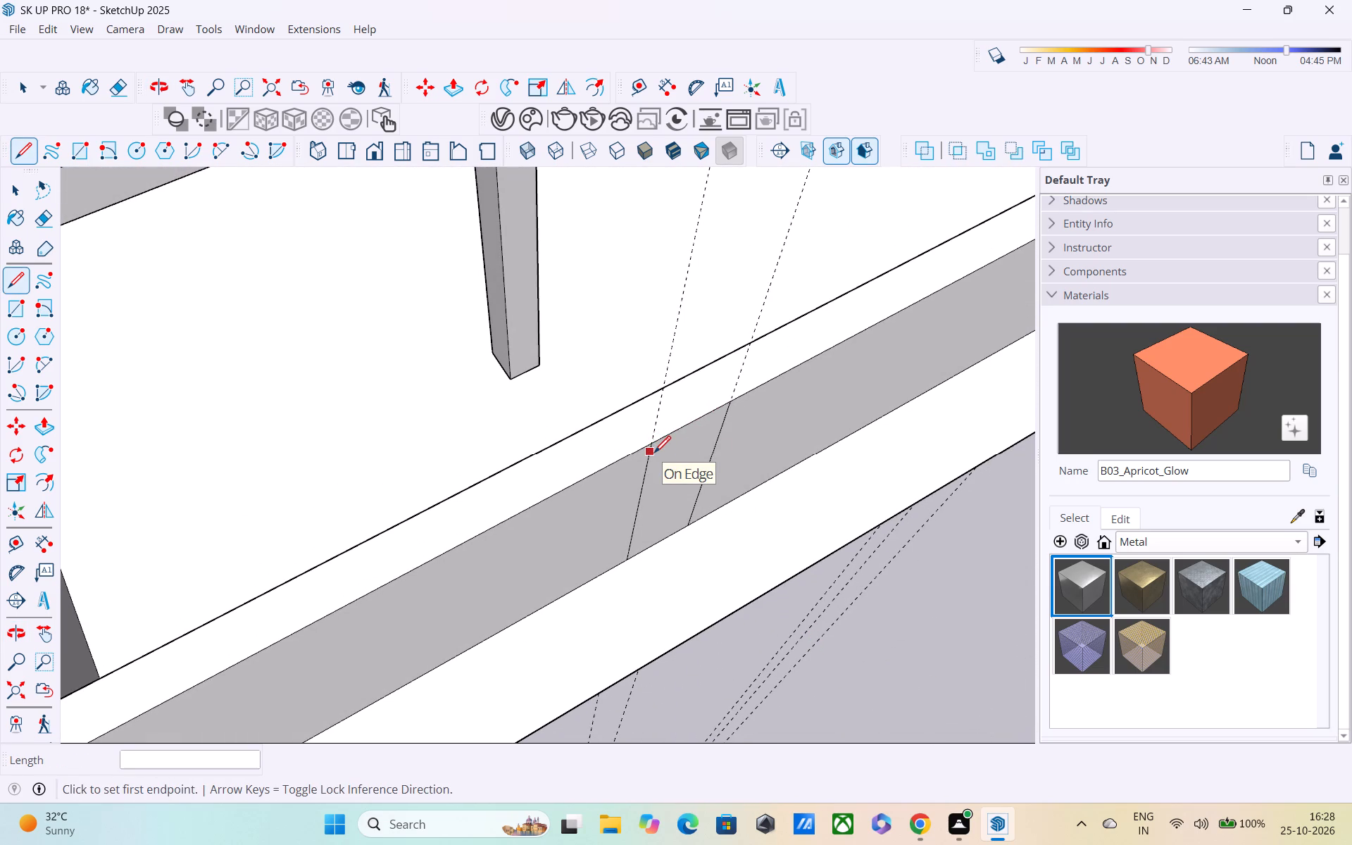
left_click(654, 451)
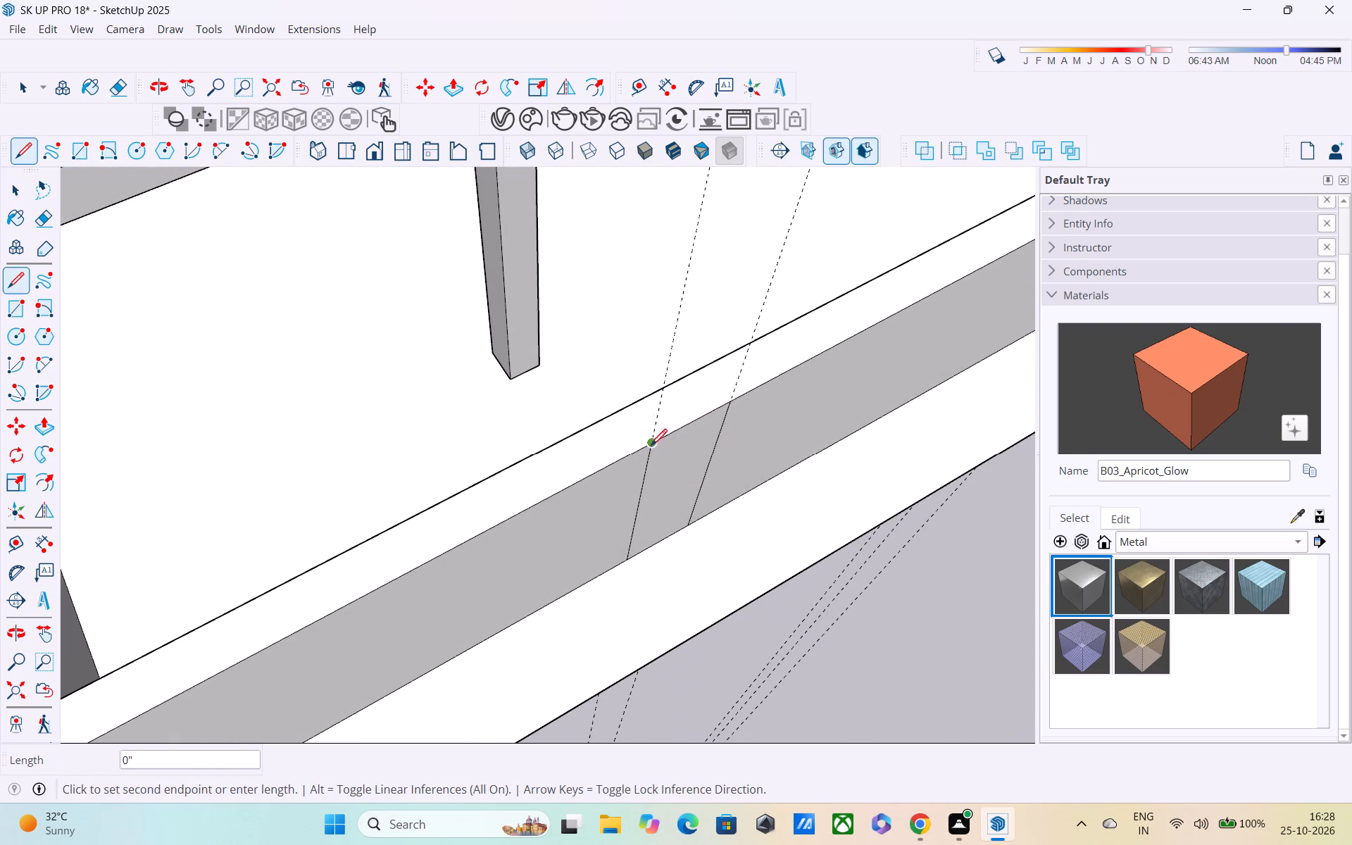
left_click(622, 414)
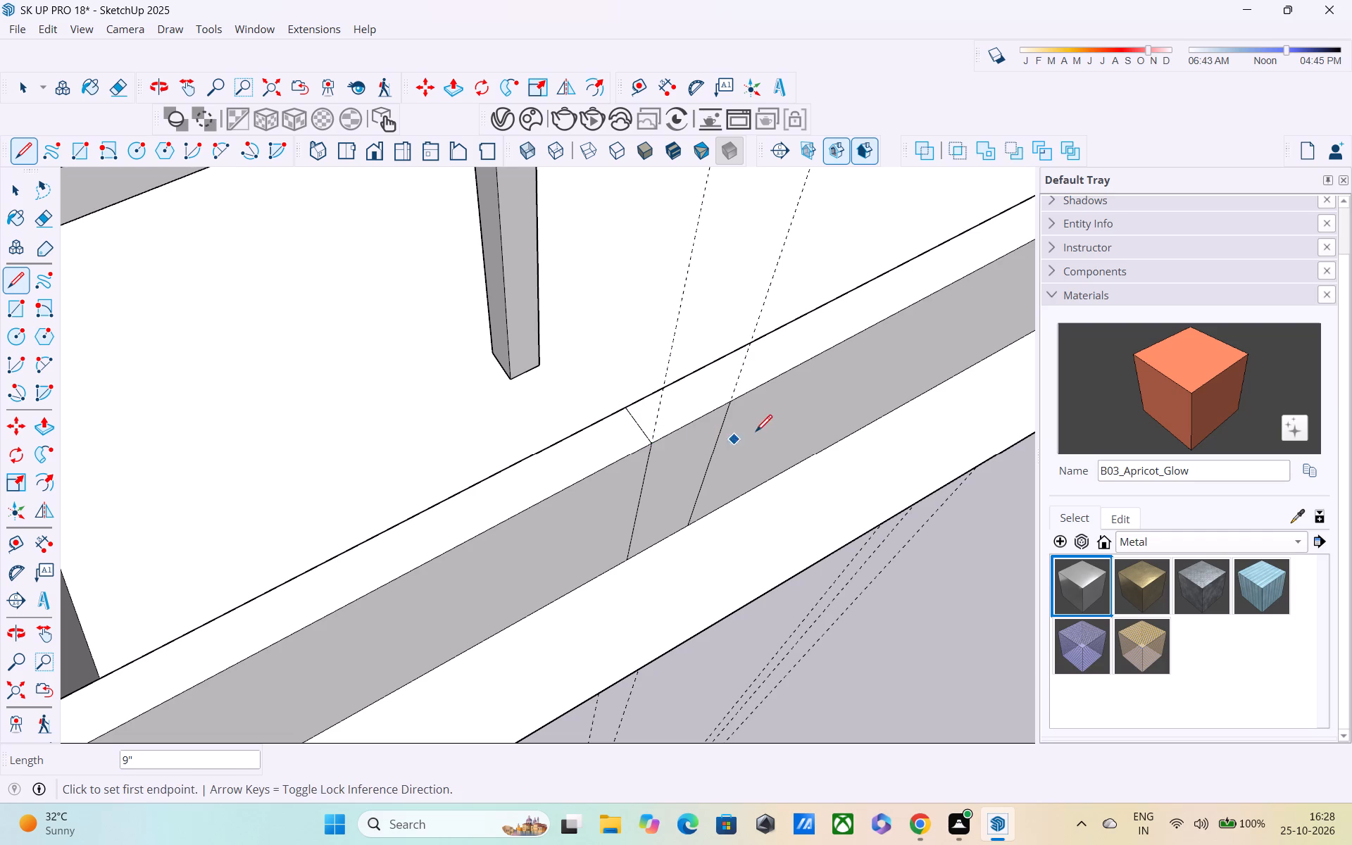
left_click(737, 400)
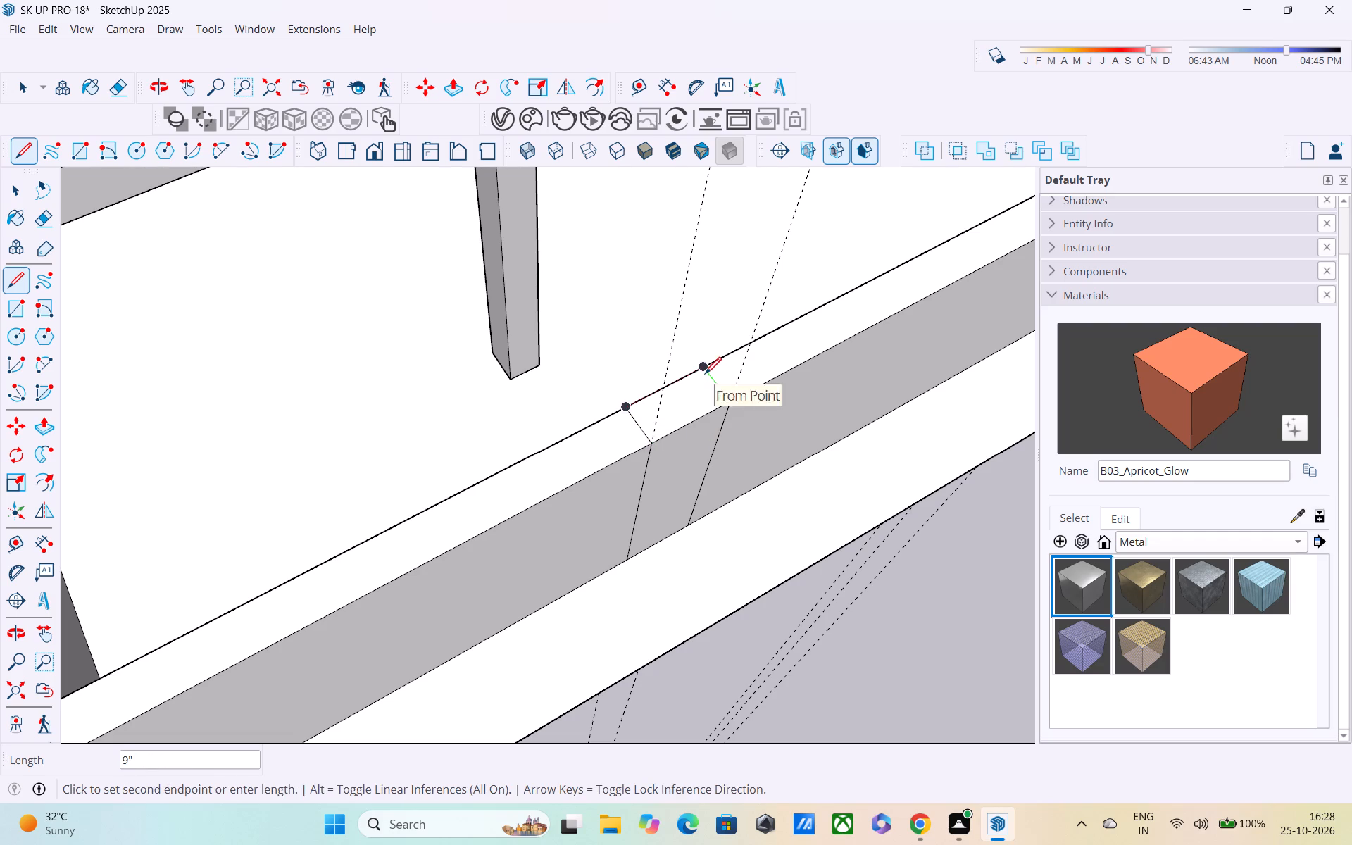
left_click(705, 375)
Push the front wall's top between the side wall corner and the first vertical line down 5' to open the first gate gap.
middle_click_drag(720, 456, 649, 389)
scroll(651, 399, "down", 3)
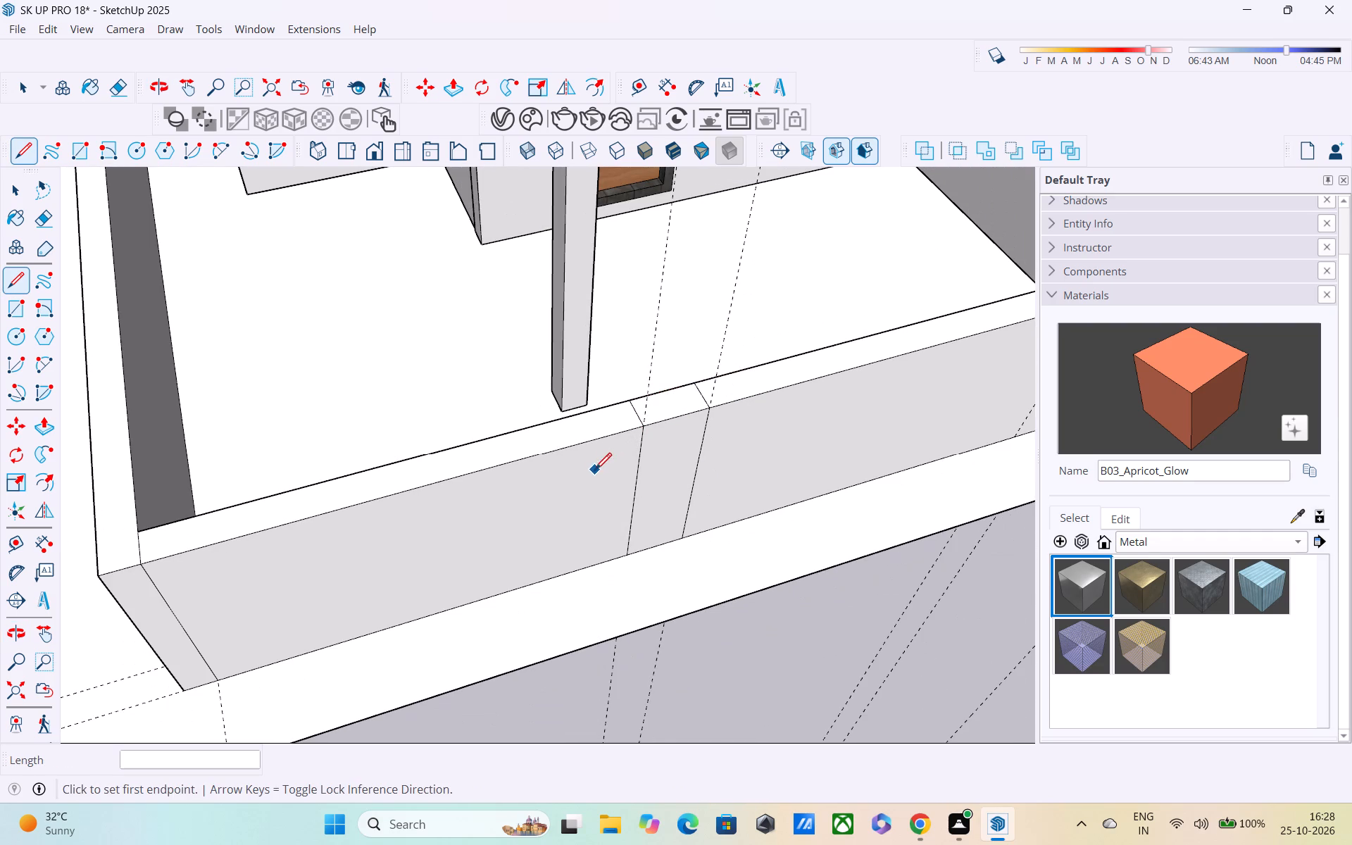
key("p")
left_click(503, 451)
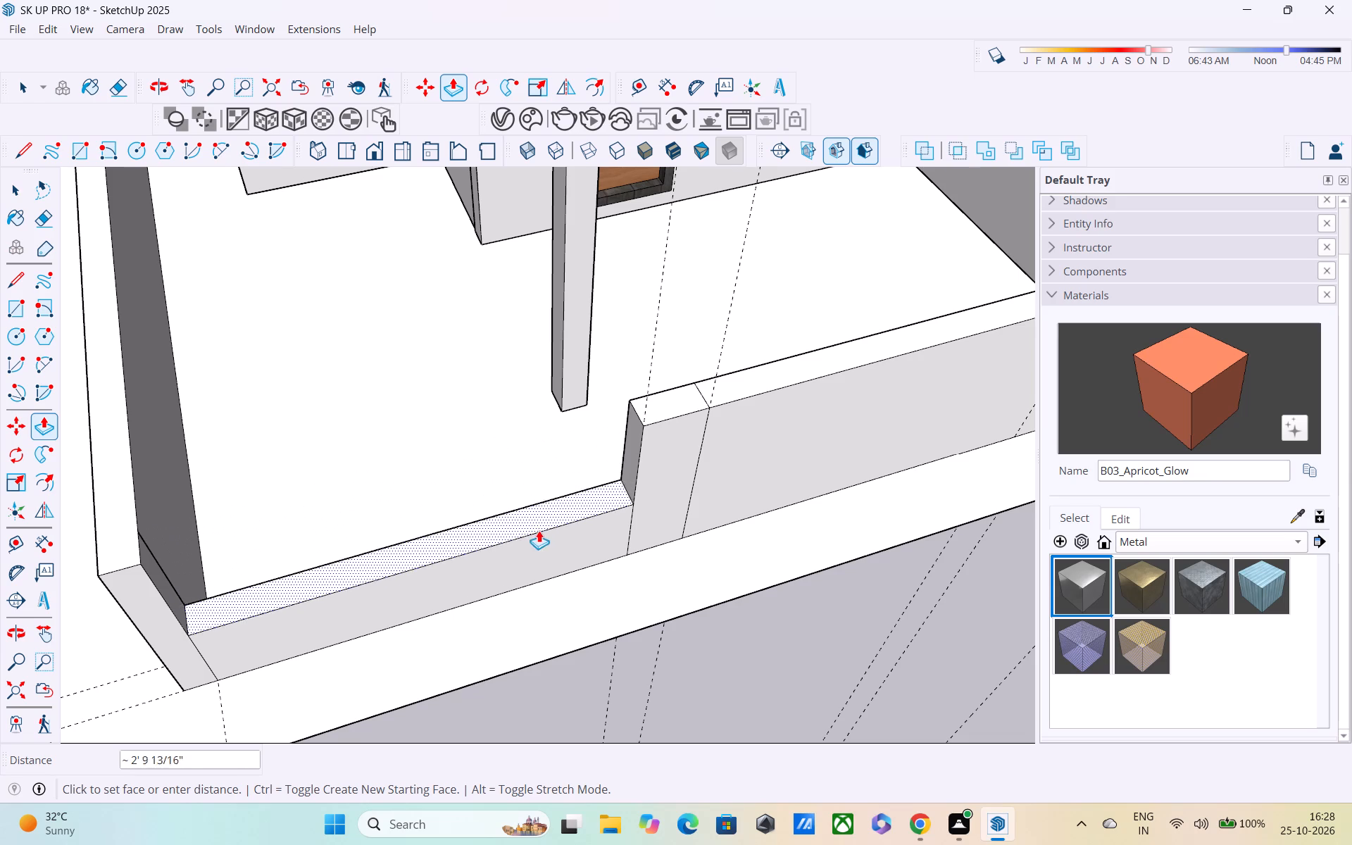
left_click(551, 580)
Draw 5' vertical lines along the second pair of guides on the front wall's outer face, between its top and bottom edges.
middle_click_drag(549, 609, 534, 577)
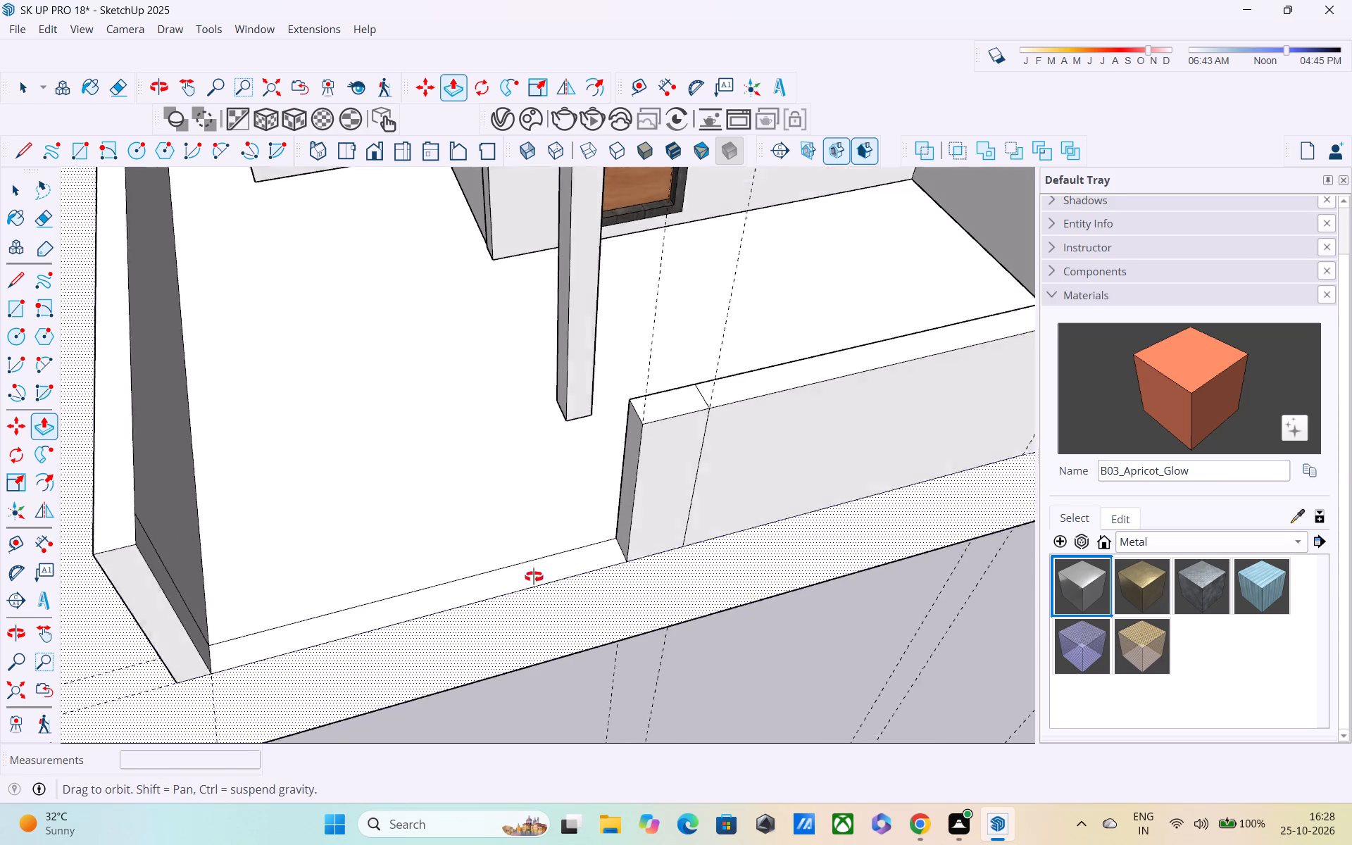
middle_click_drag(534, 577, 497, 451)
scroll(497, 434, "down", 5)
scroll(623, 482, "up", 1)
middle_click_drag(622, 480, 525, 425)
middle_click_drag(865, 394, 830, 533)
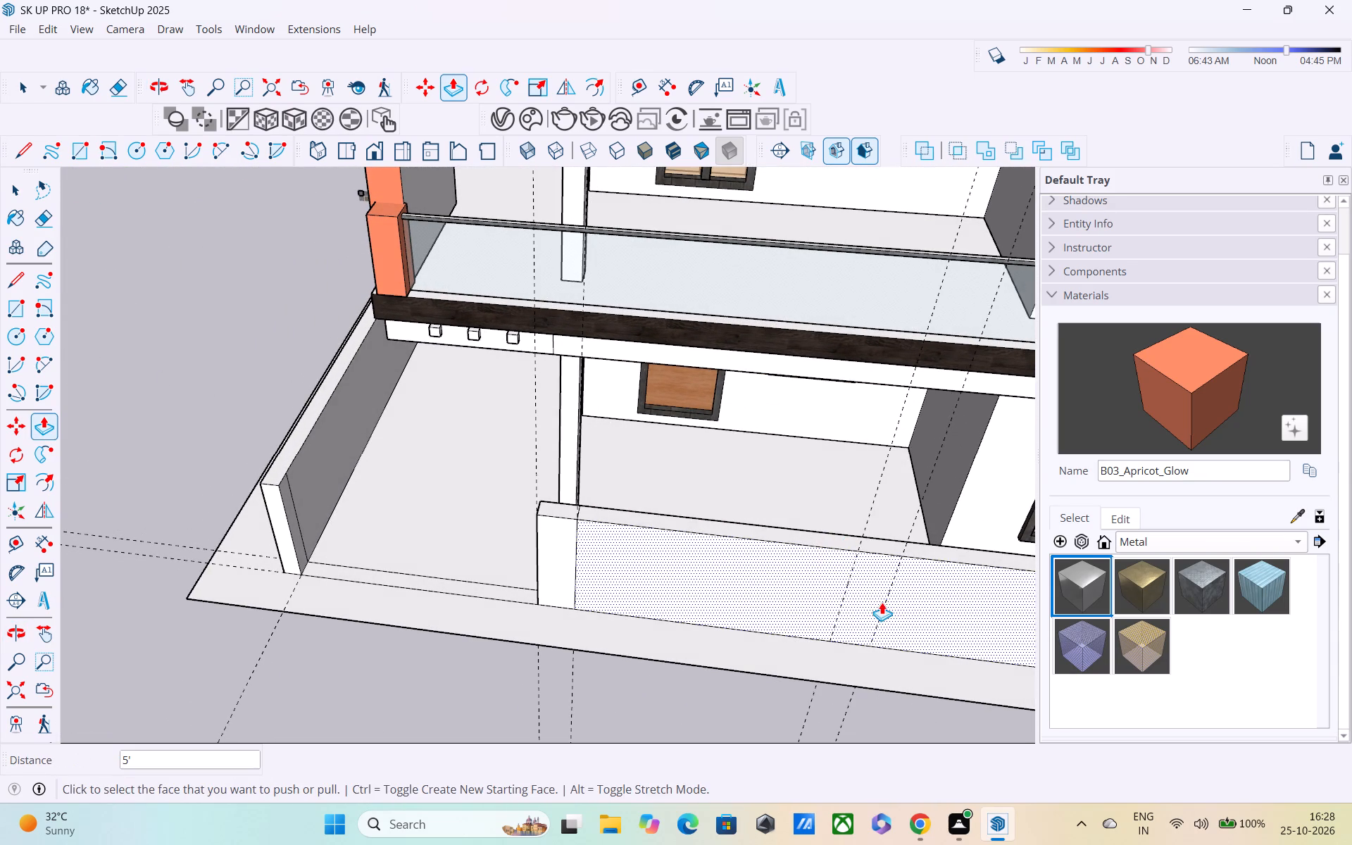
key("l")
scroll(897, 551, "up", 2)
left_click(854, 552)
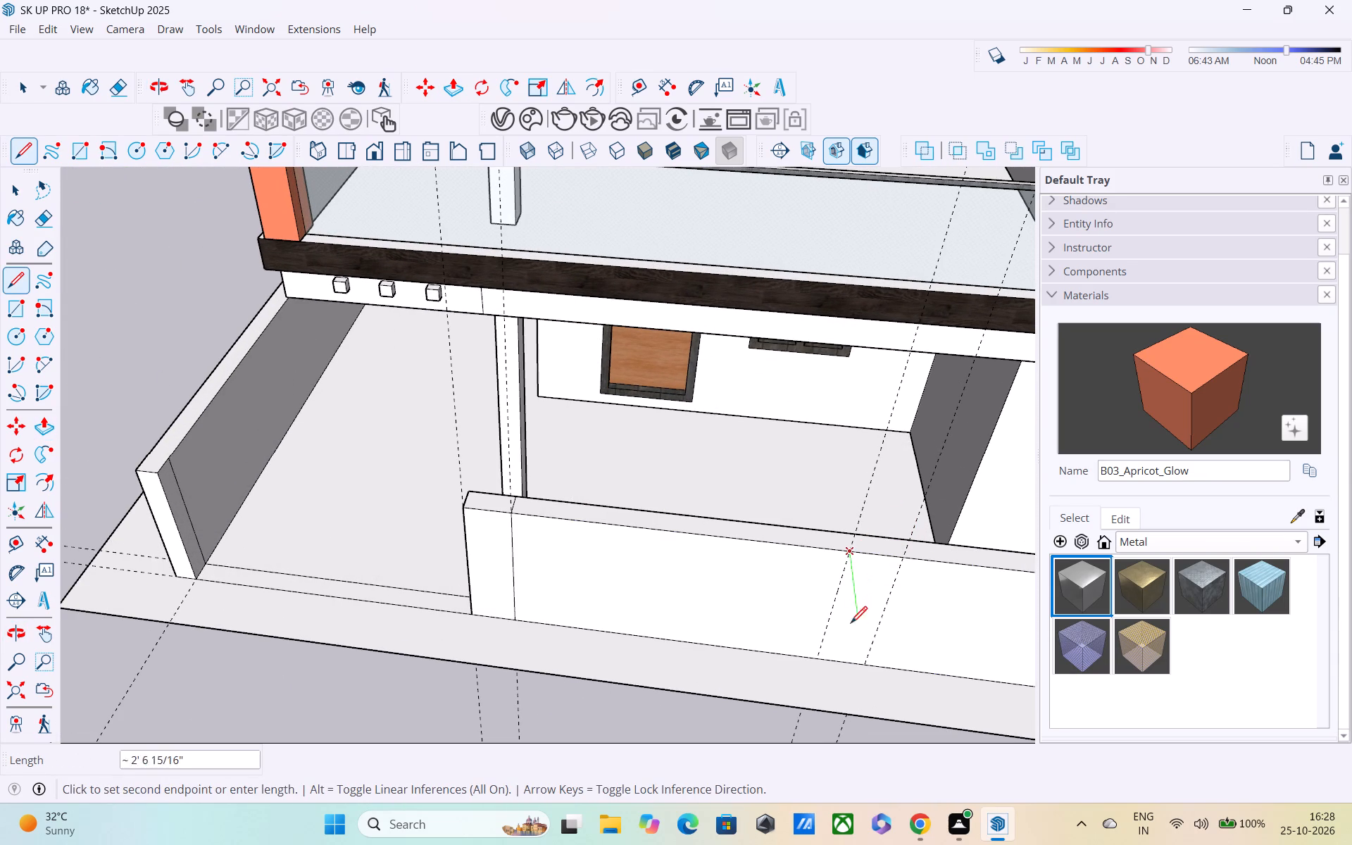
left_click(819, 668)
left_click(822, 656)
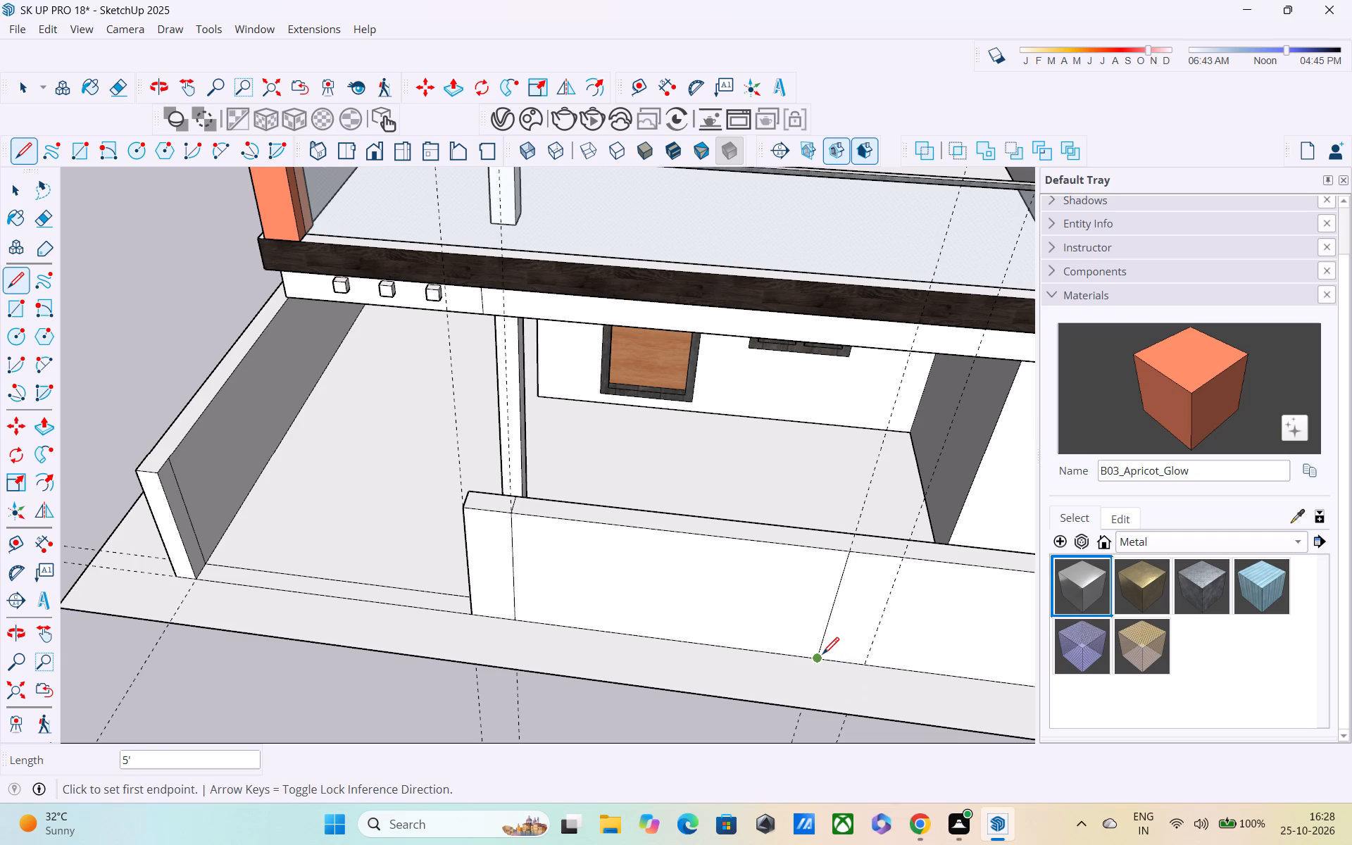
left_click(865, 663)
left_click(901, 564)
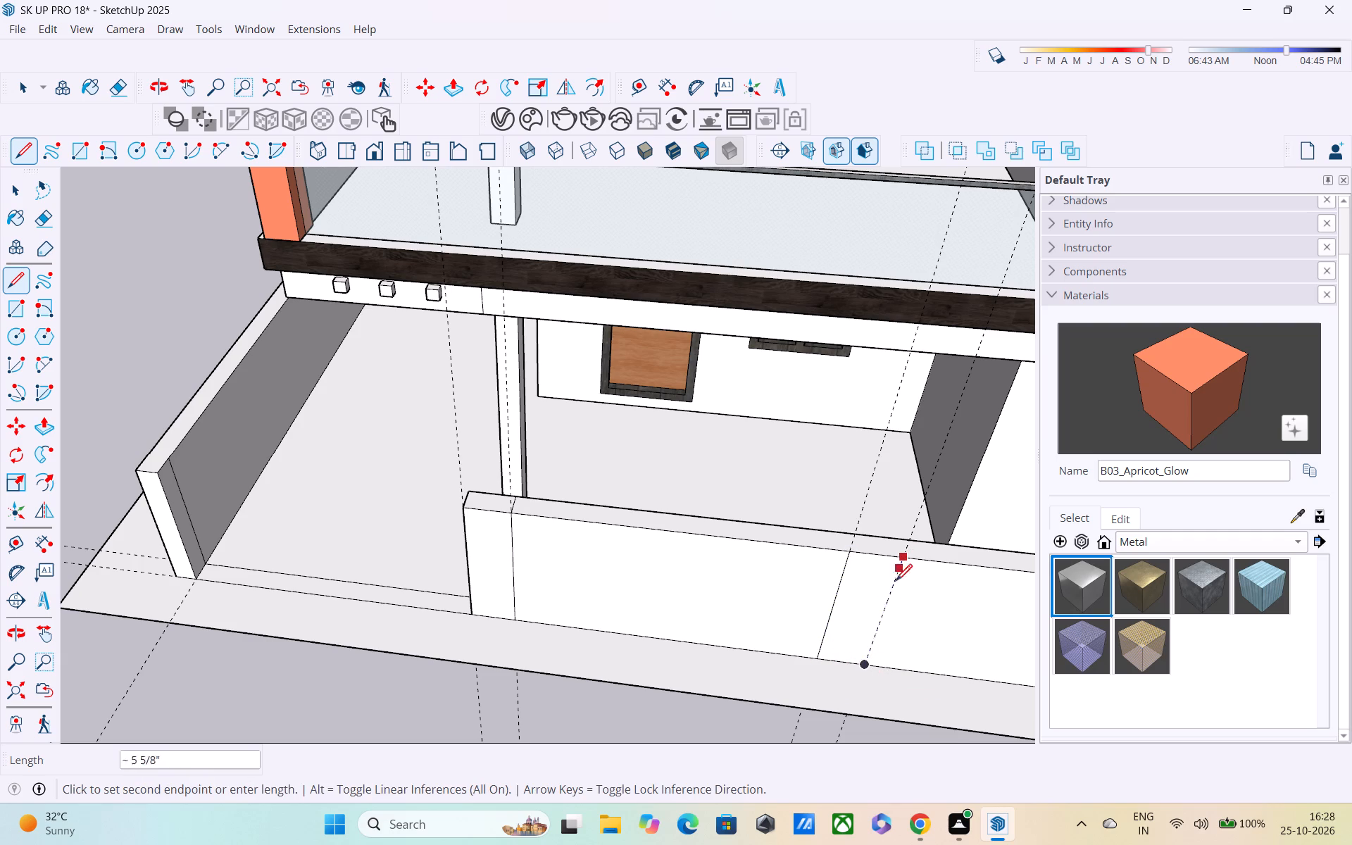
left_click(865, 668)
Draw 9" lines across the front wall's top from the upper ends of the second pair of vertical lines to the inner edge.
middle_click_drag(901, 549, 682, 549)
scroll(744, 697, "up", 3)
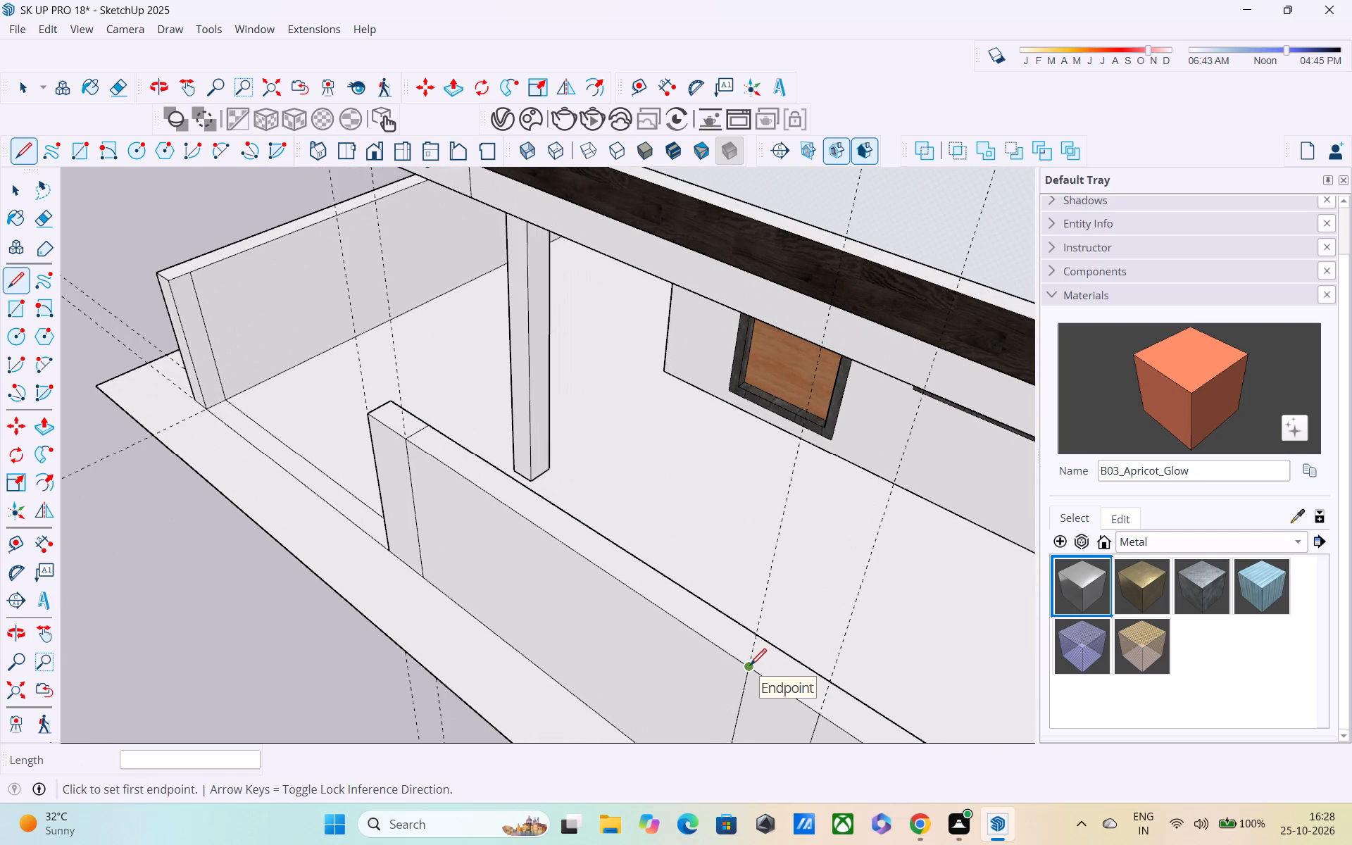
left_click(750, 670)
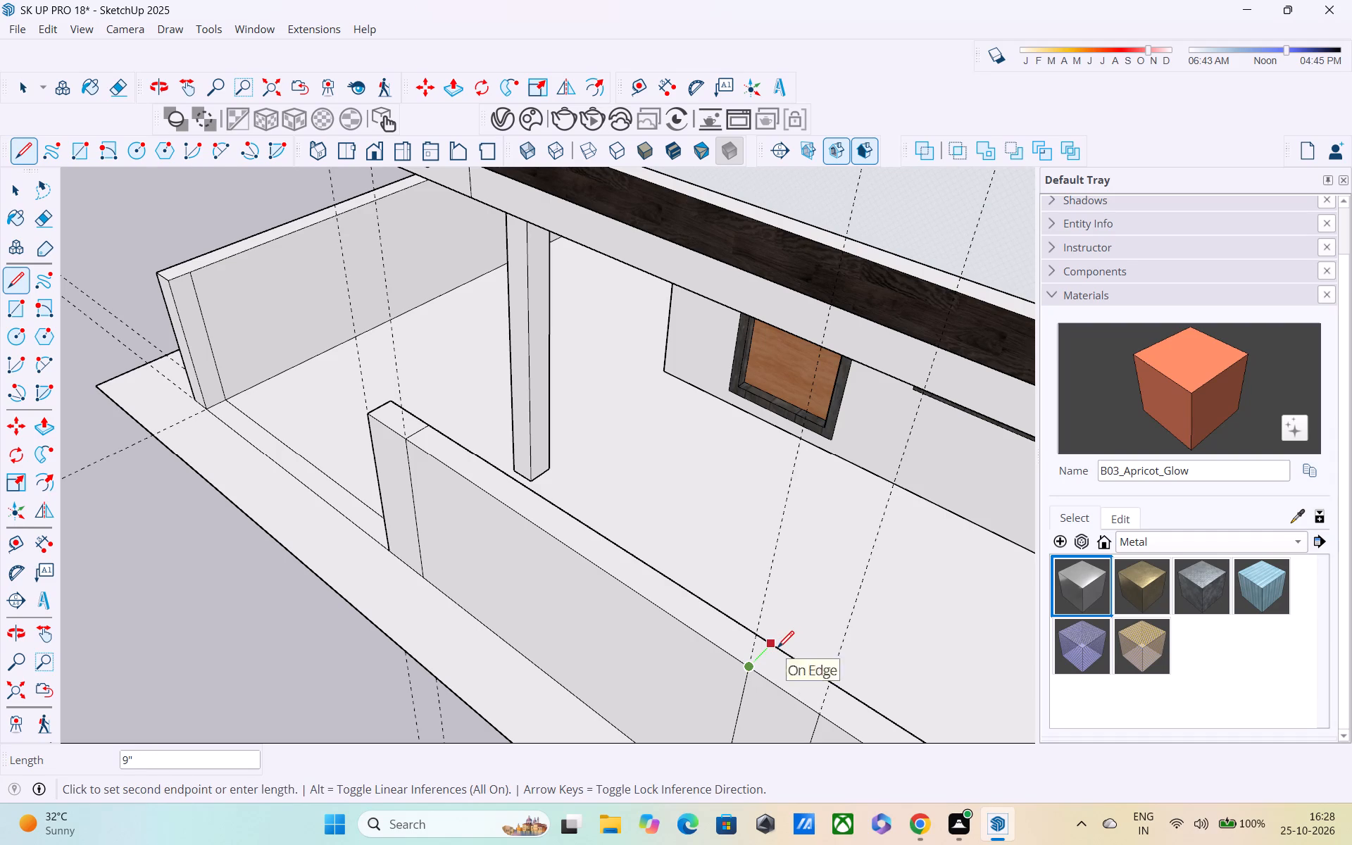
left_click(777, 649)
left_click(817, 718)
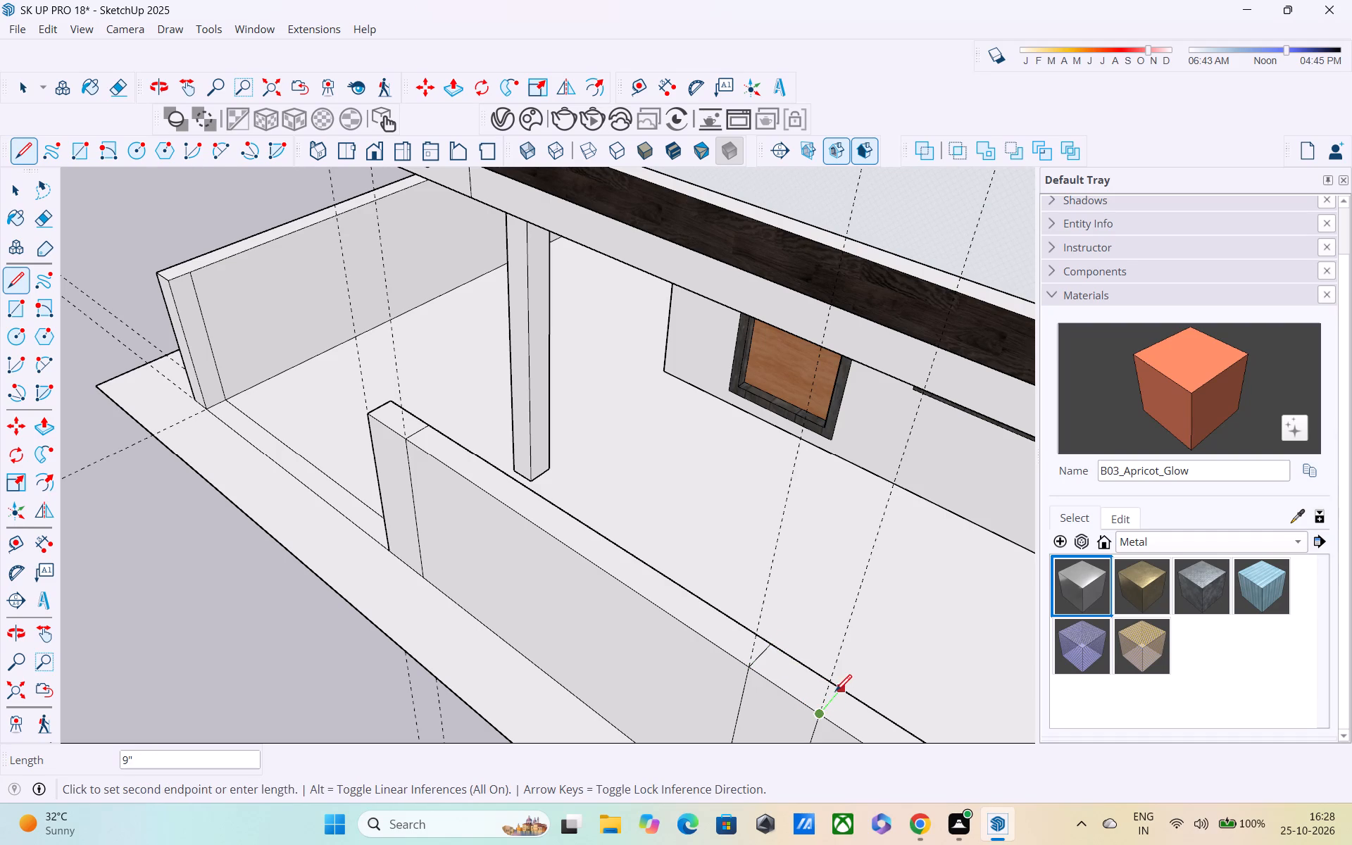
left_click(836, 691)
Push the front wall's top between the first pier and the third vertical line down 5' to open the second gate gap.
key("p")
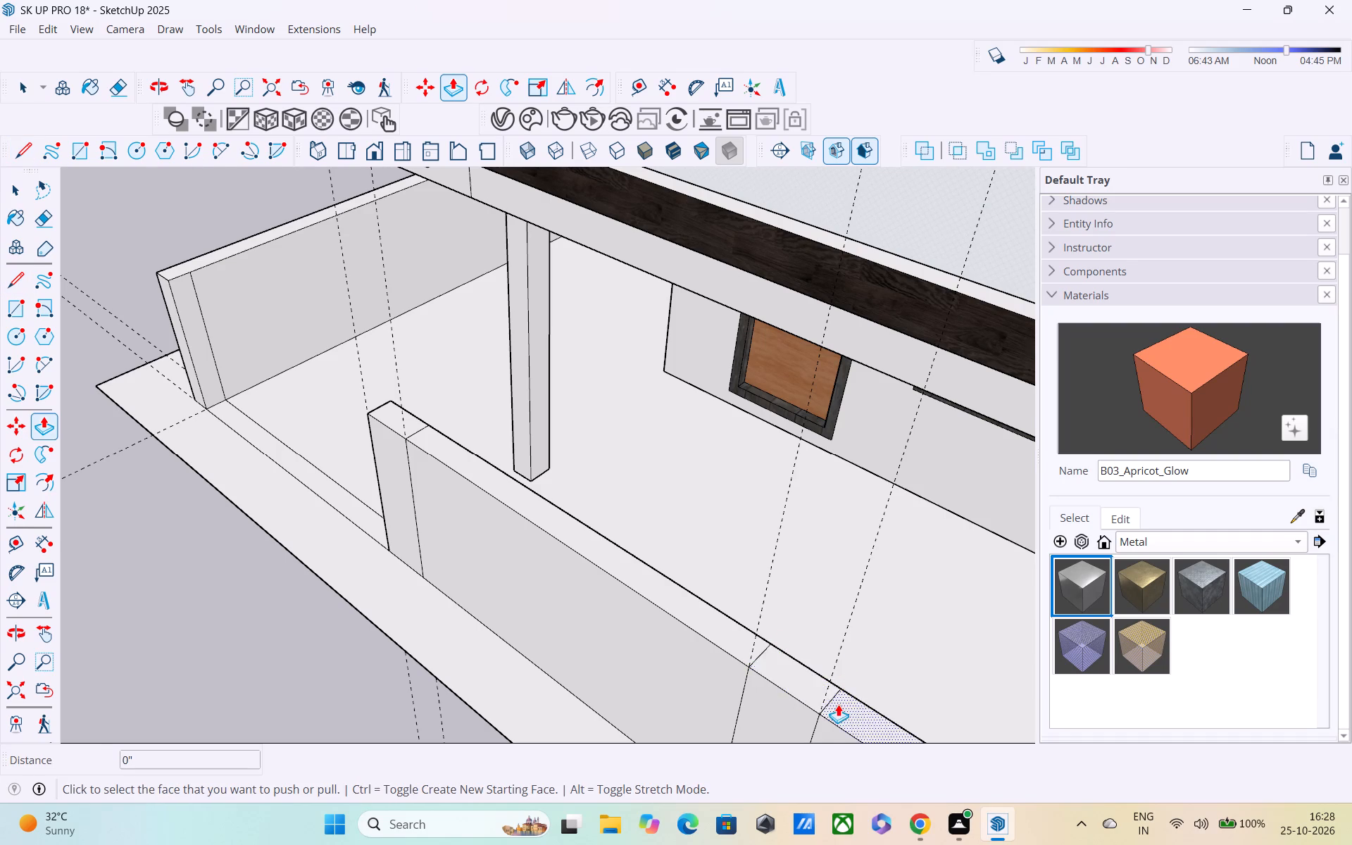
scroll(837, 704, "down", 2)
left_click(719, 627)
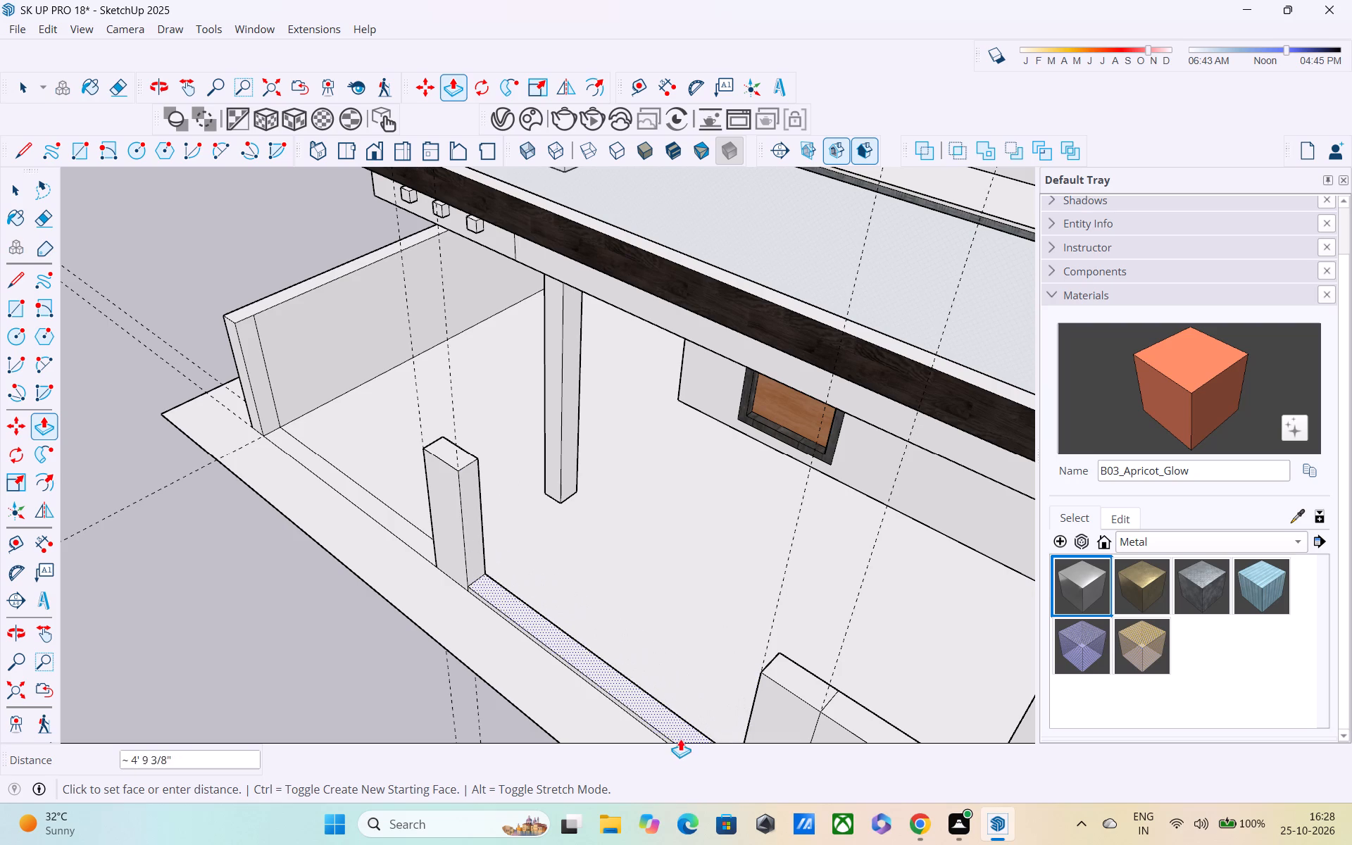
left_click(679, 752)
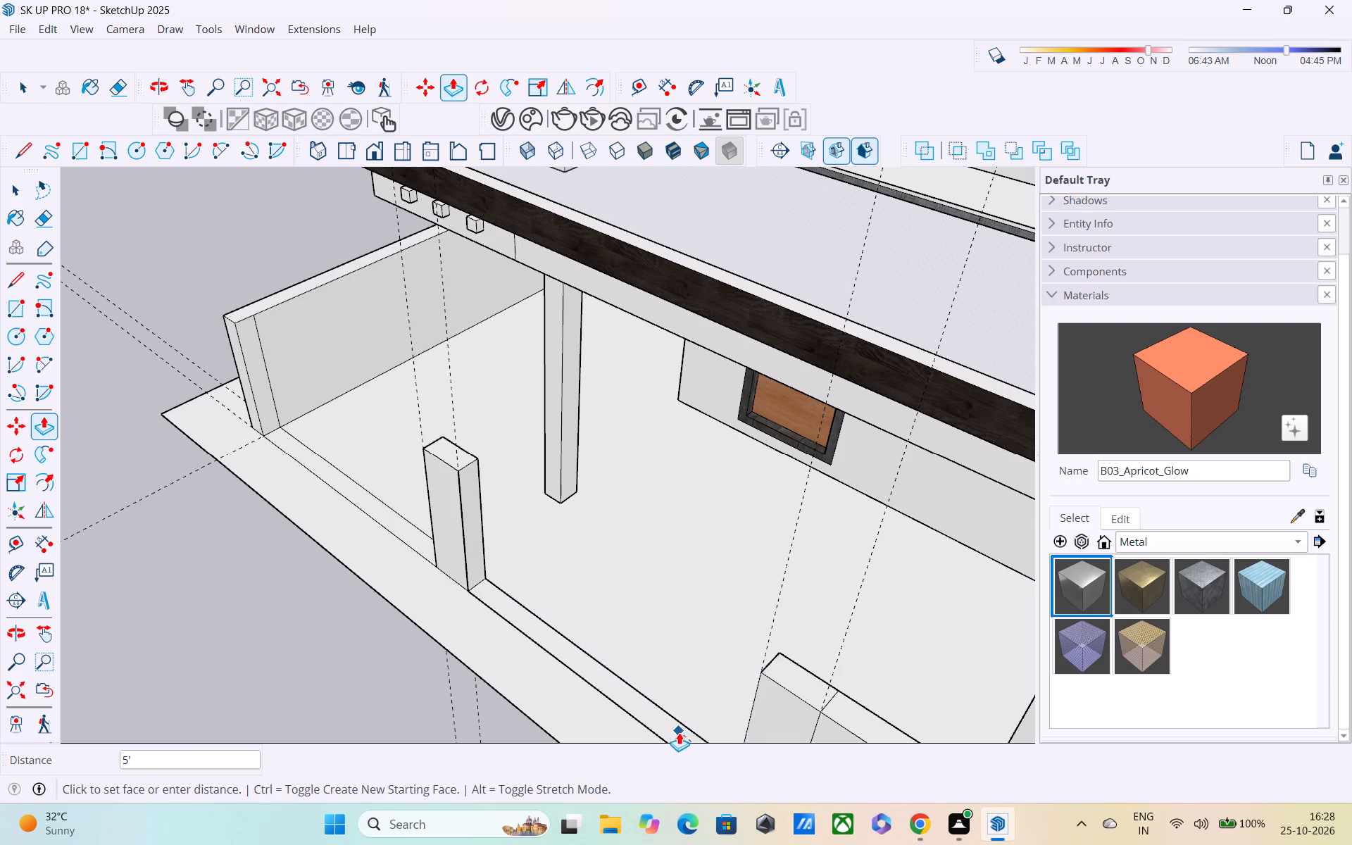
middle_click_drag(679, 729, 844, 580)
left_click(797, 653)
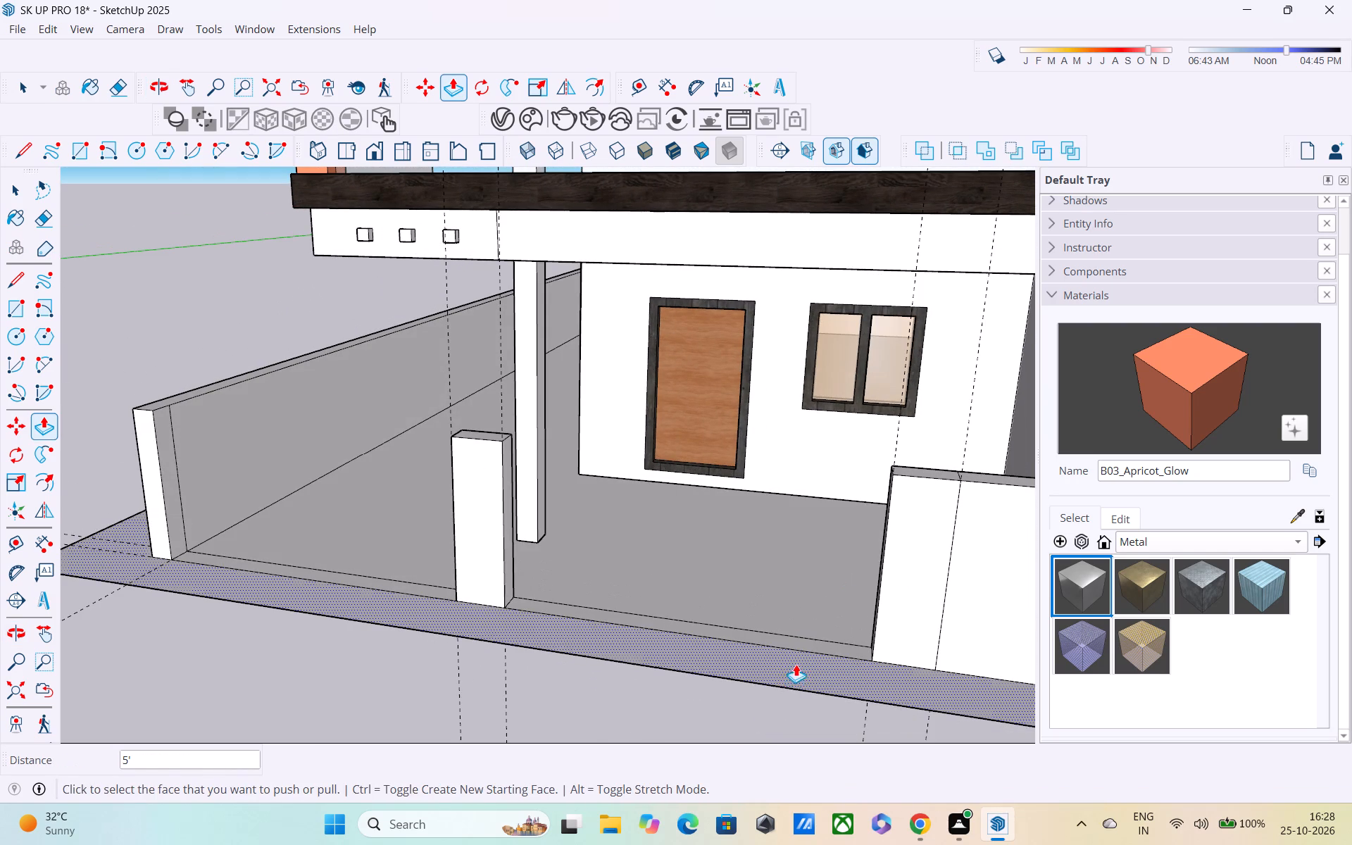
key("Escape")
scroll(768, 696, "down", 1)
scroll(846, 620, "down", 5)
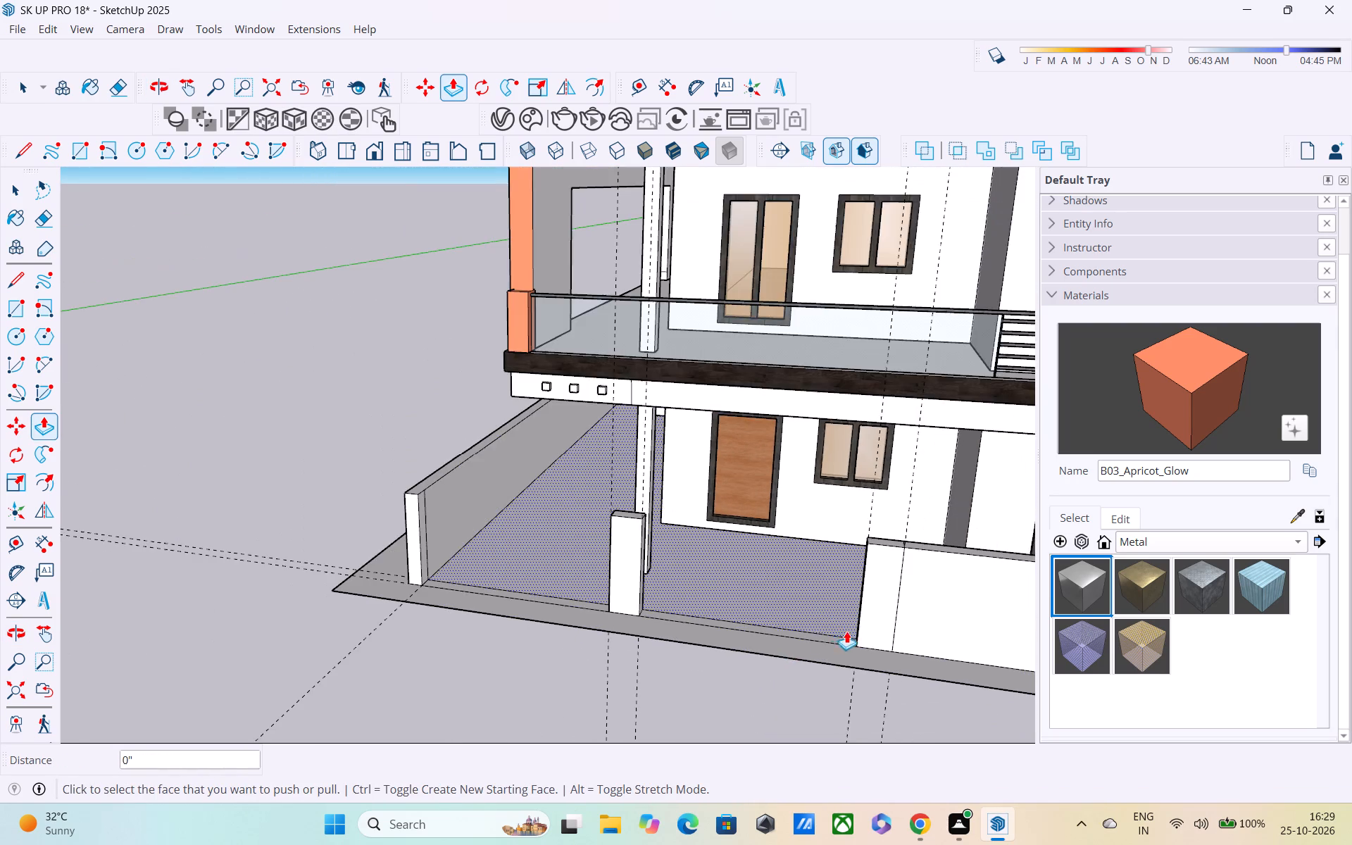
Examine the front boundary wall, gate openings and house facade from several angles and distances.
middle_click_drag(818, 630, 862, 550)
scroll(861, 549, "down", 1)
scroll(861, 549, "up", 1)
scroll(861, 549, "down", 4)
middle_click_drag(865, 577, 771, 551, "shift")
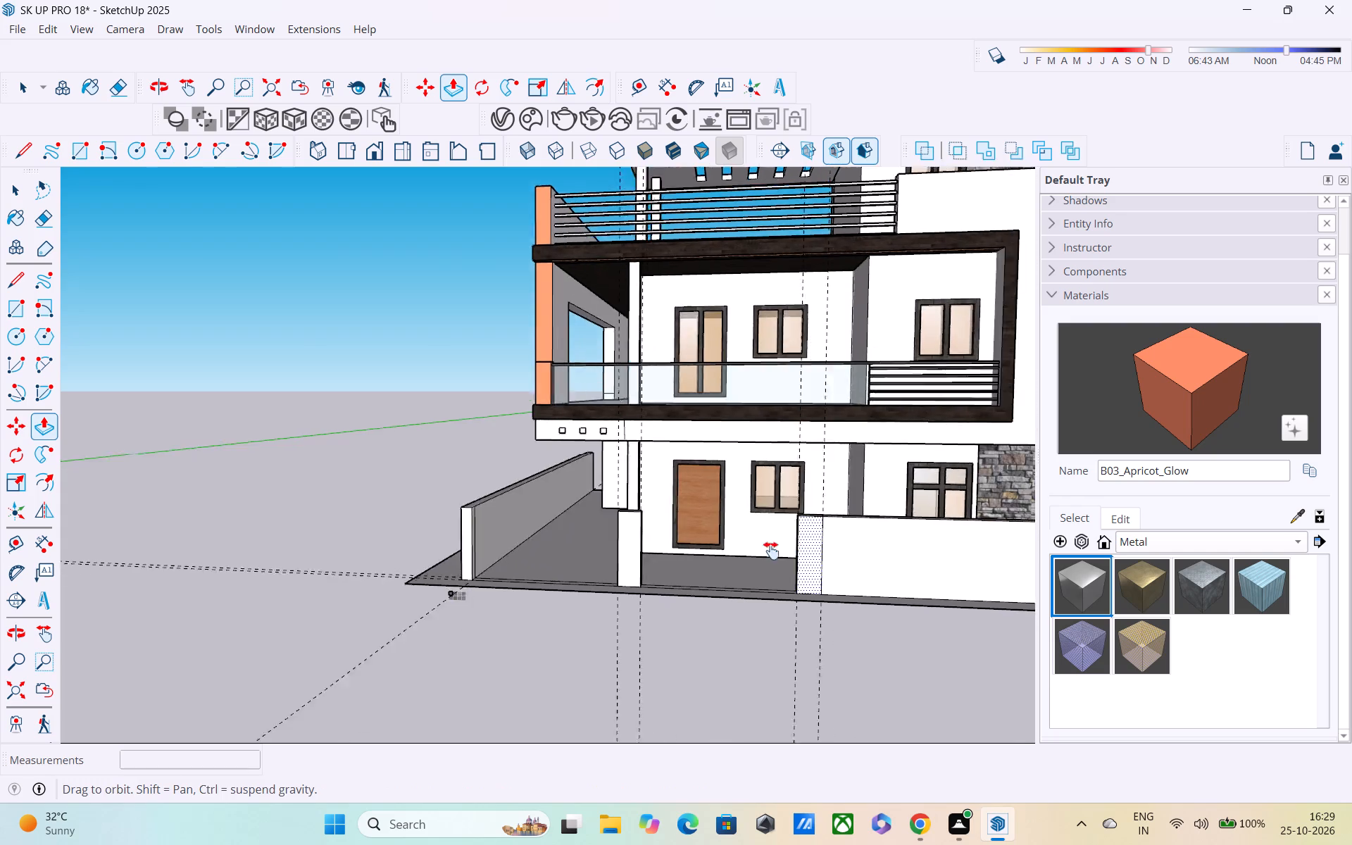
middle_click_drag(771, 551, 708, 541, "shift")
scroll(725, 518, "down", 4)
scroll(820, 482, "down", 3)
middle_click_drag(858, 489, 790, 391)
scroll(794, 412, "down", 1, "shift")
middle_click_drag(822, 426, 857, 463)
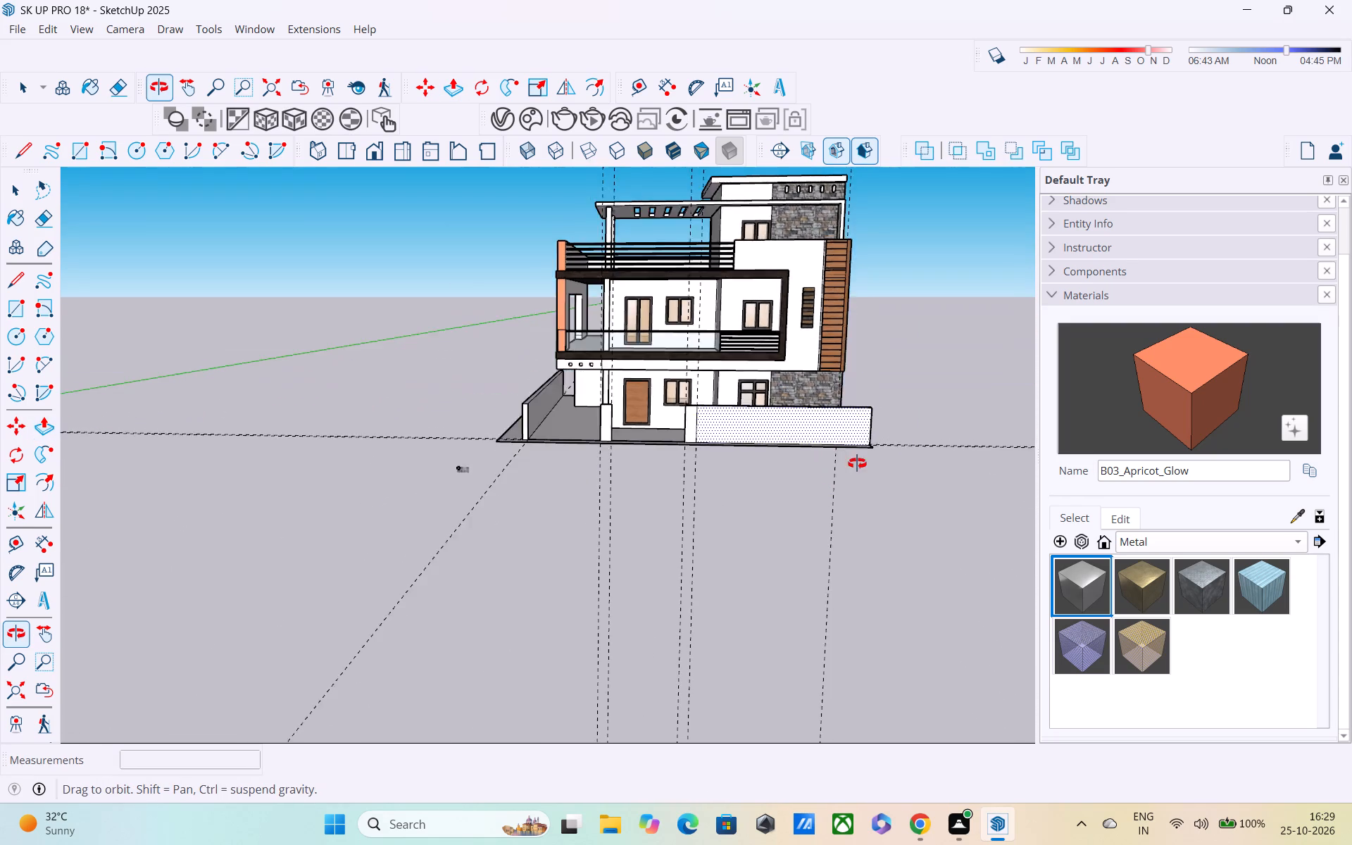
middle_click_drag(857, 463, 798, 420)
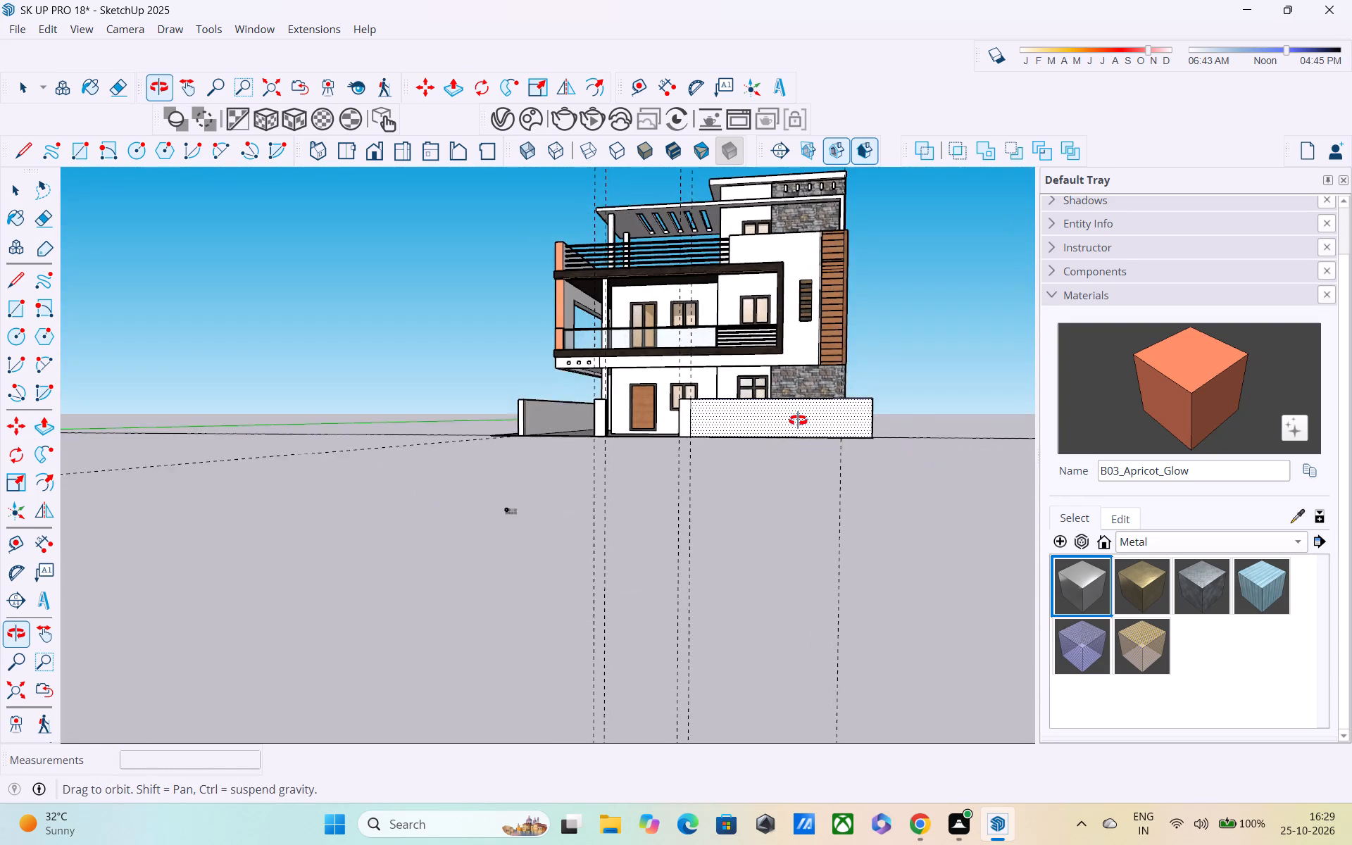
middle_click_drag(798, 420, 795, 423)
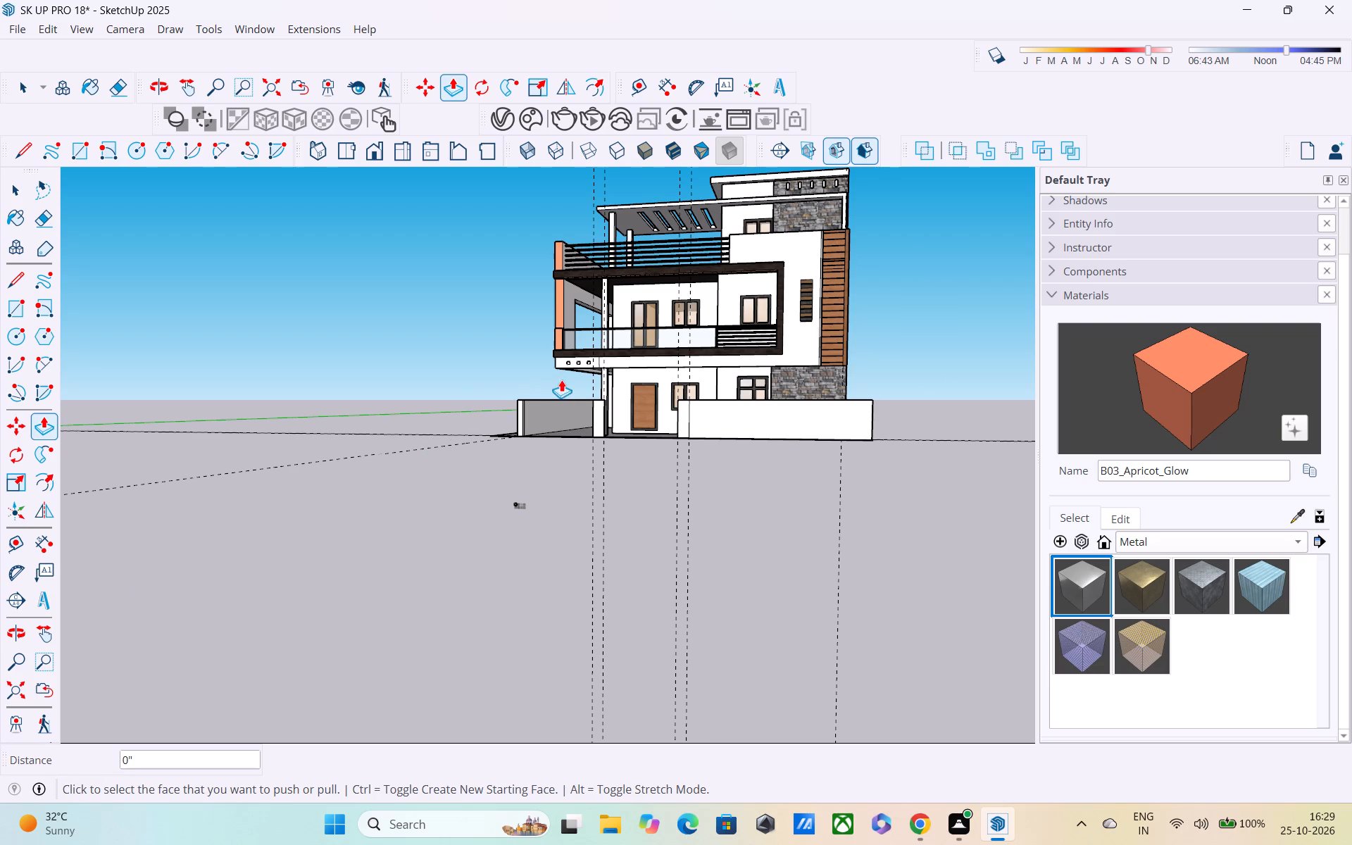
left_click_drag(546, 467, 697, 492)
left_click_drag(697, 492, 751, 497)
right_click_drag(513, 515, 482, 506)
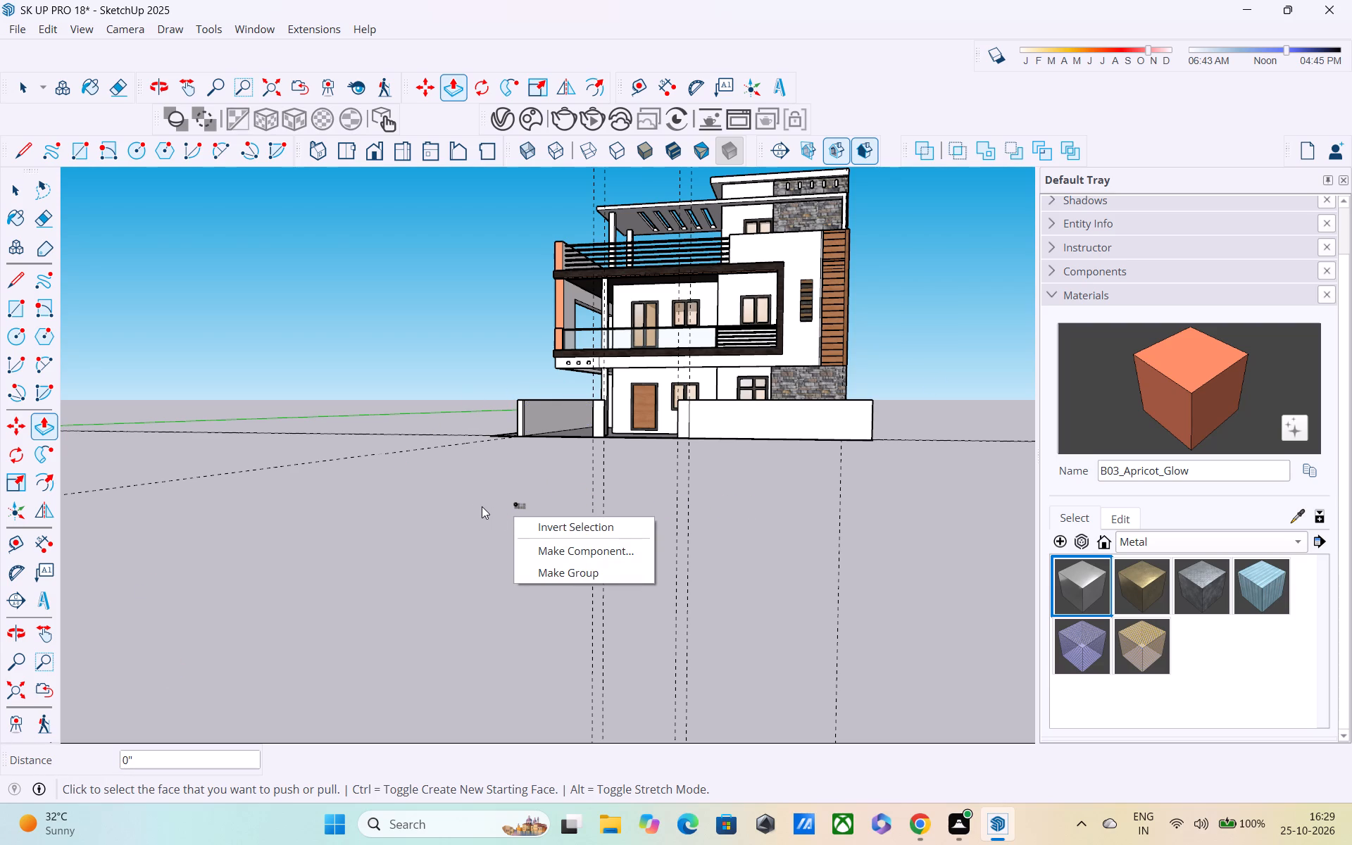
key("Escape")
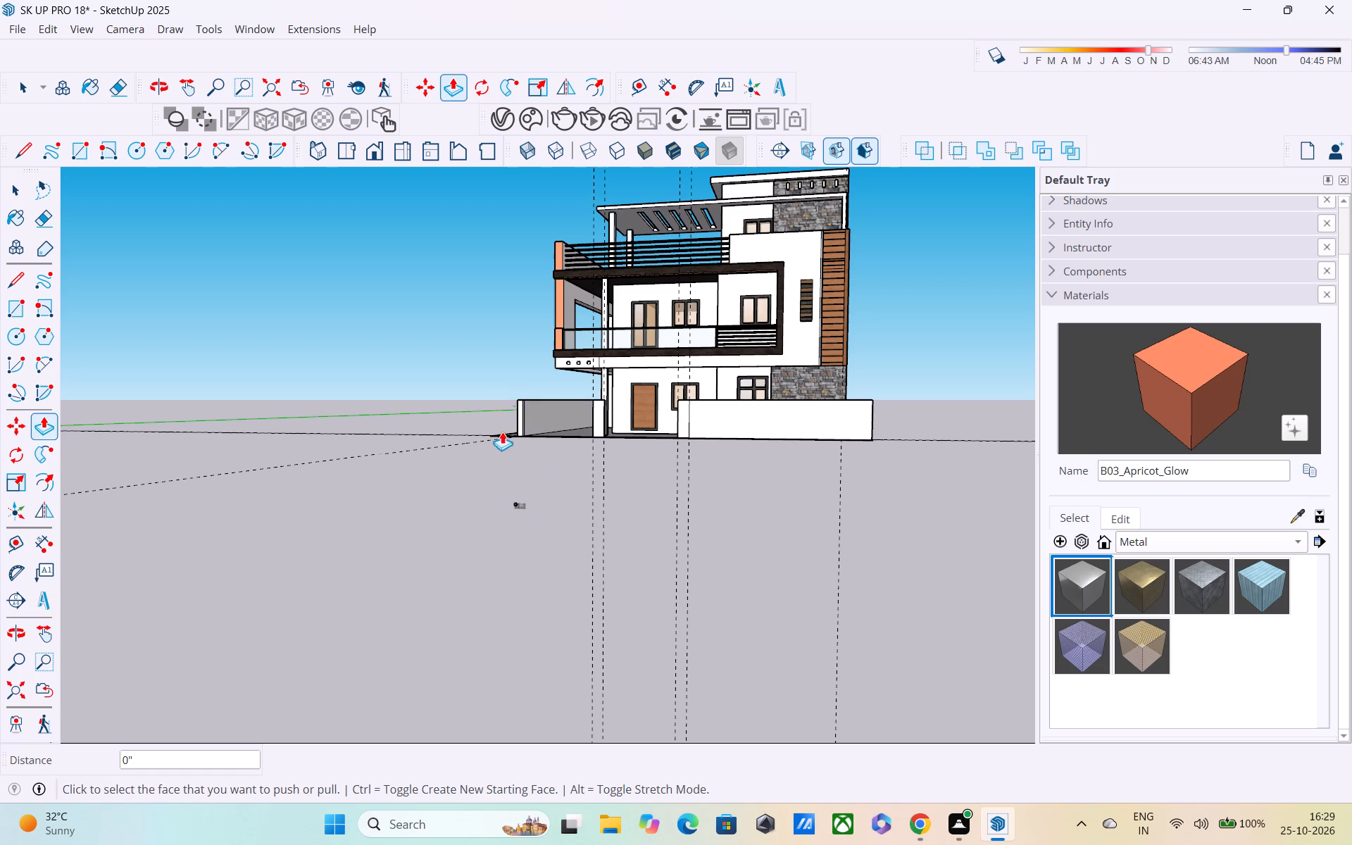
Pull the outer front faces of the two gate piers forward 6" each with Push/Pull.
middle_click_drag(700, 438, 654, 524)
scroll(568, 397, "up", 7)
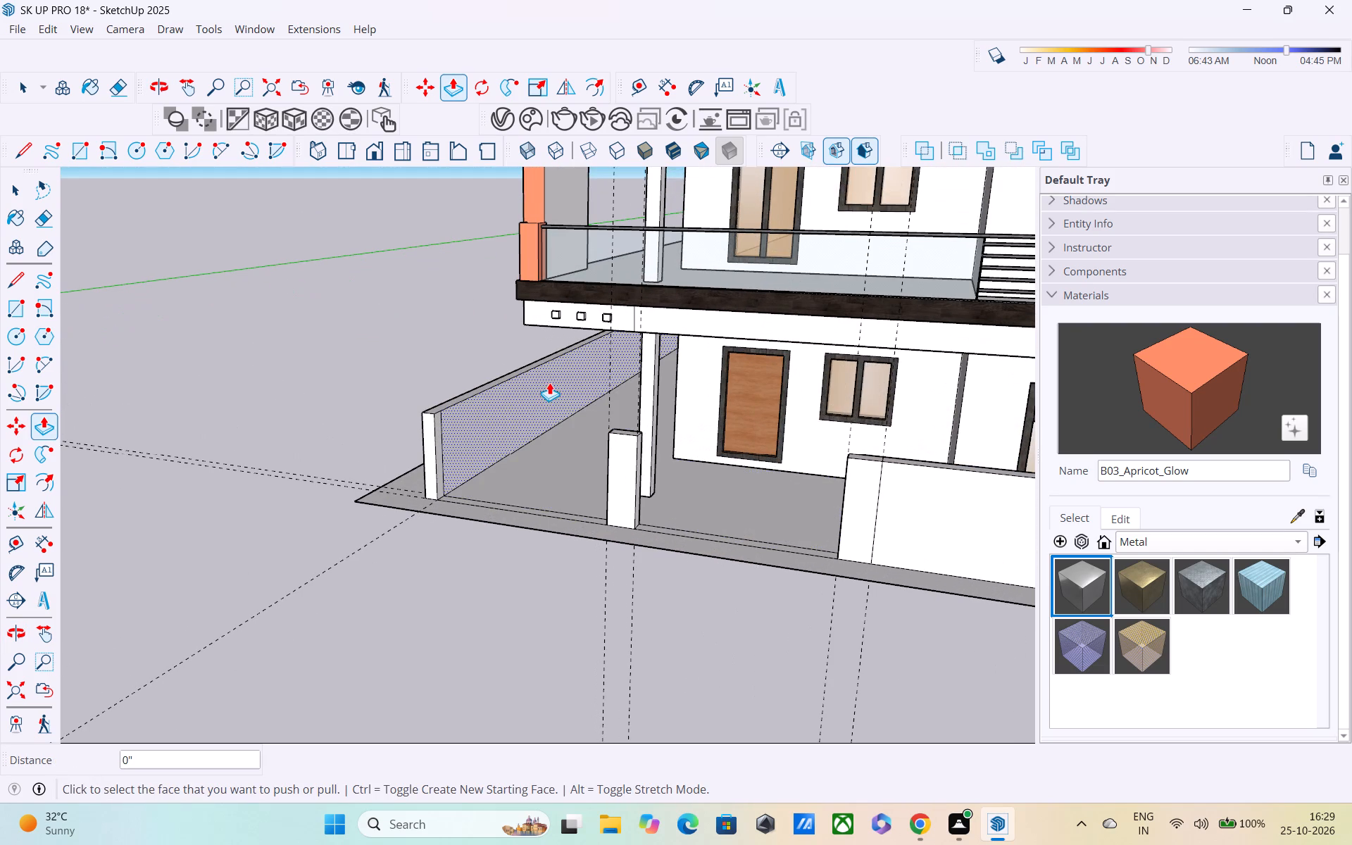
middle_click_drag(633, 409, 611, 468)
key("space")
left_click(618, 478)
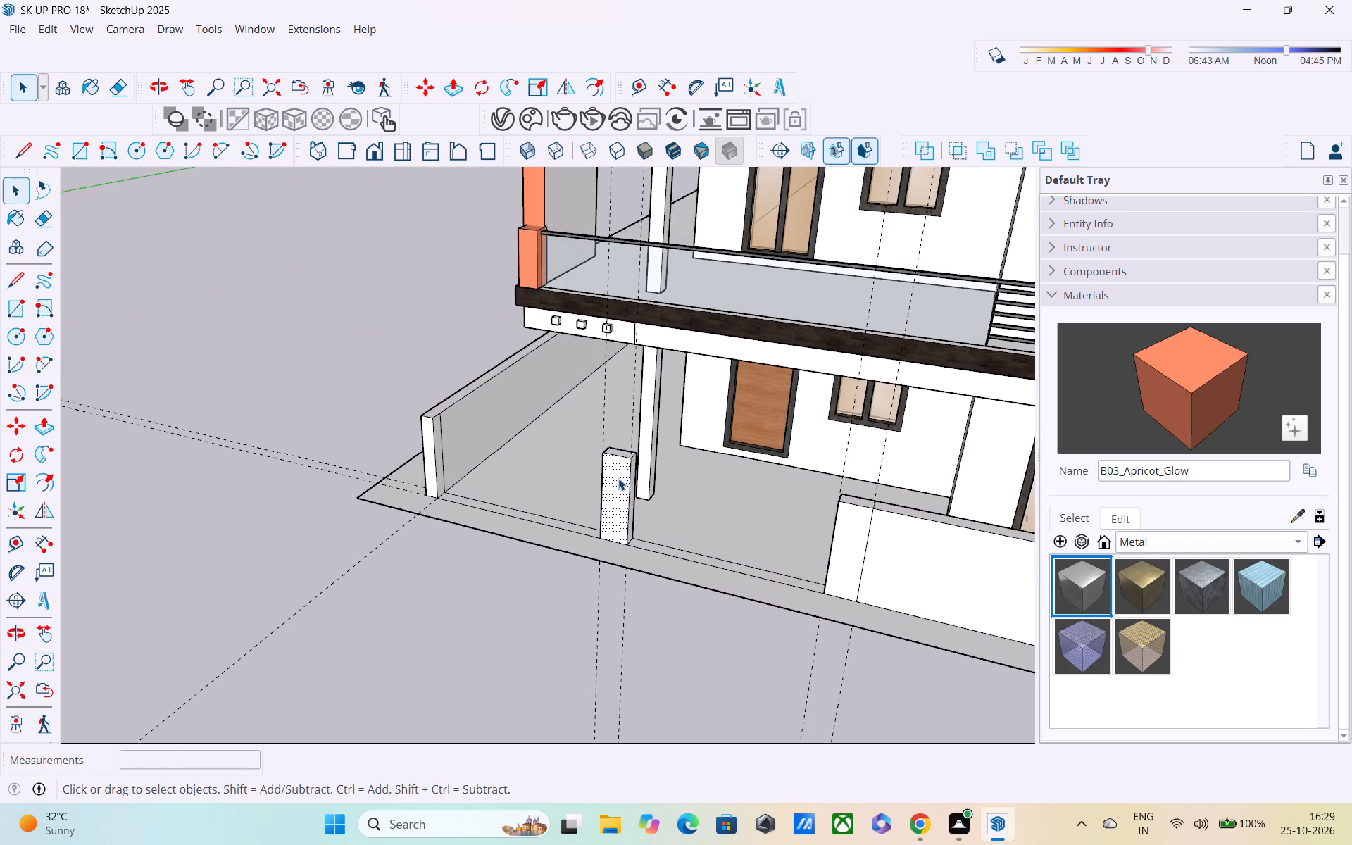
key("p")
left_click(617, 475)
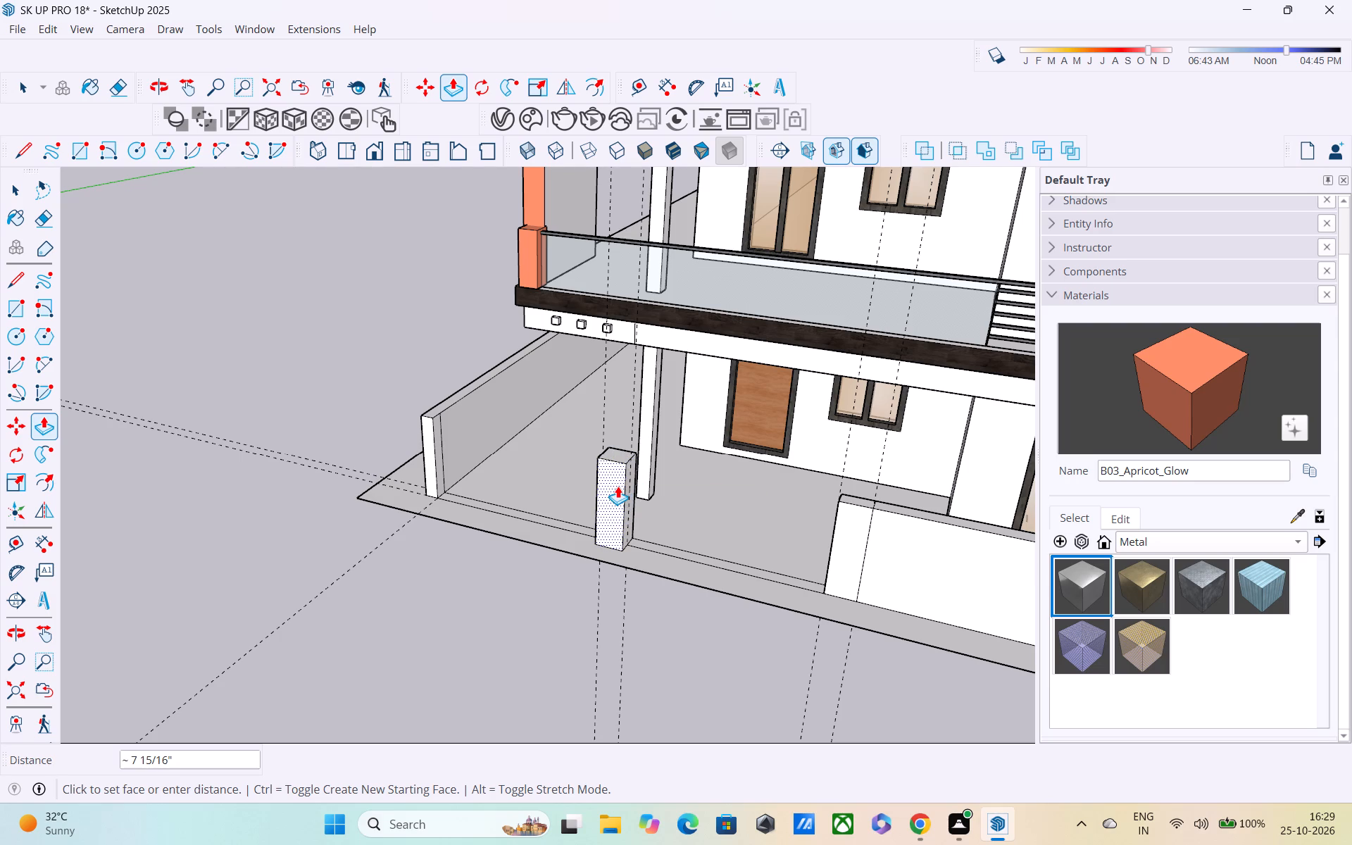
type("6:")
key("BackSpace")
key("shift+quotedbl")
key("Return")
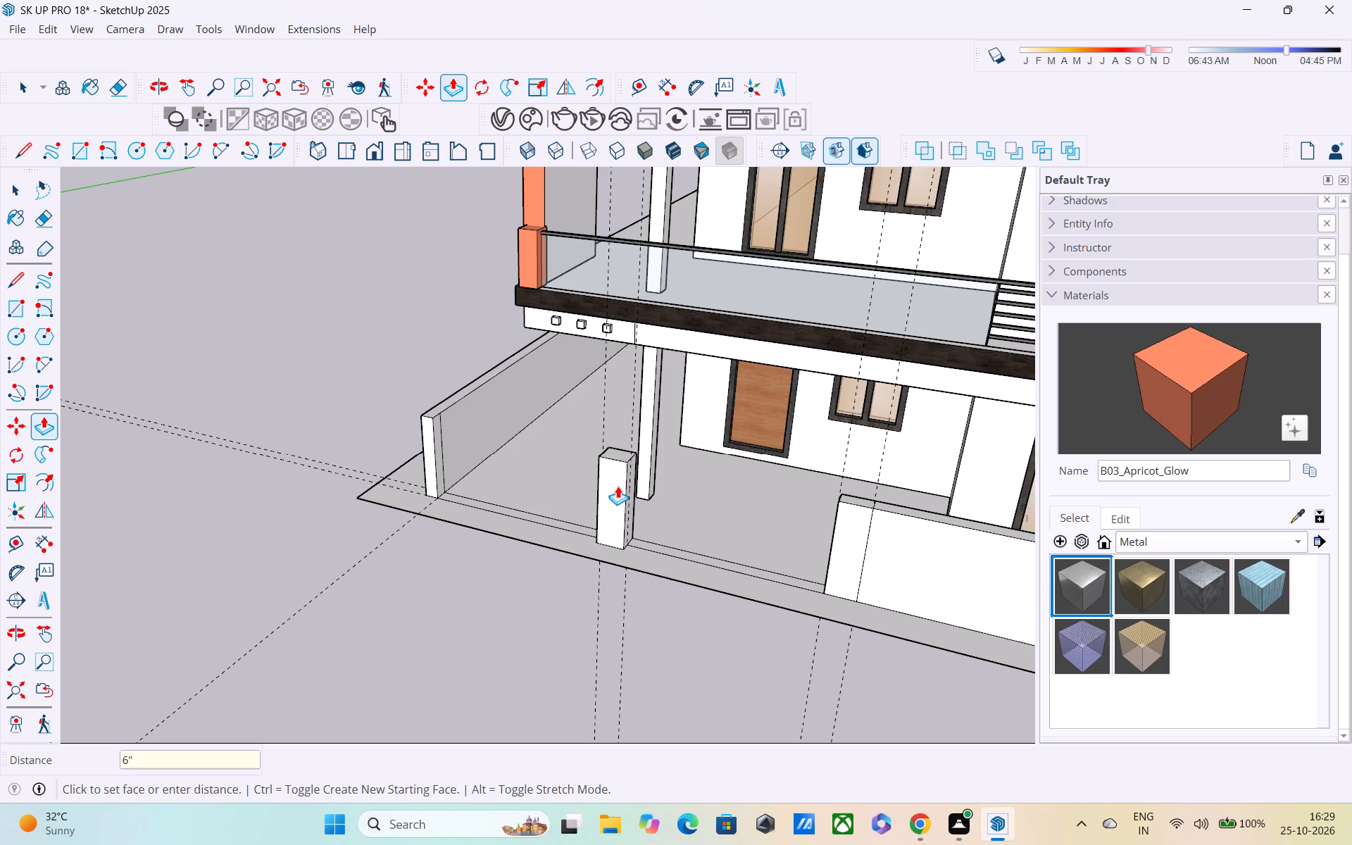
left_click(853, 549)
type("6\"")
key("Return")
Inspect the two gate piers and the front boundary wall against the whole house from several angles.
scroll(836, 563, "down", 2)
middle_click_drag(843, 546, 795, 472)
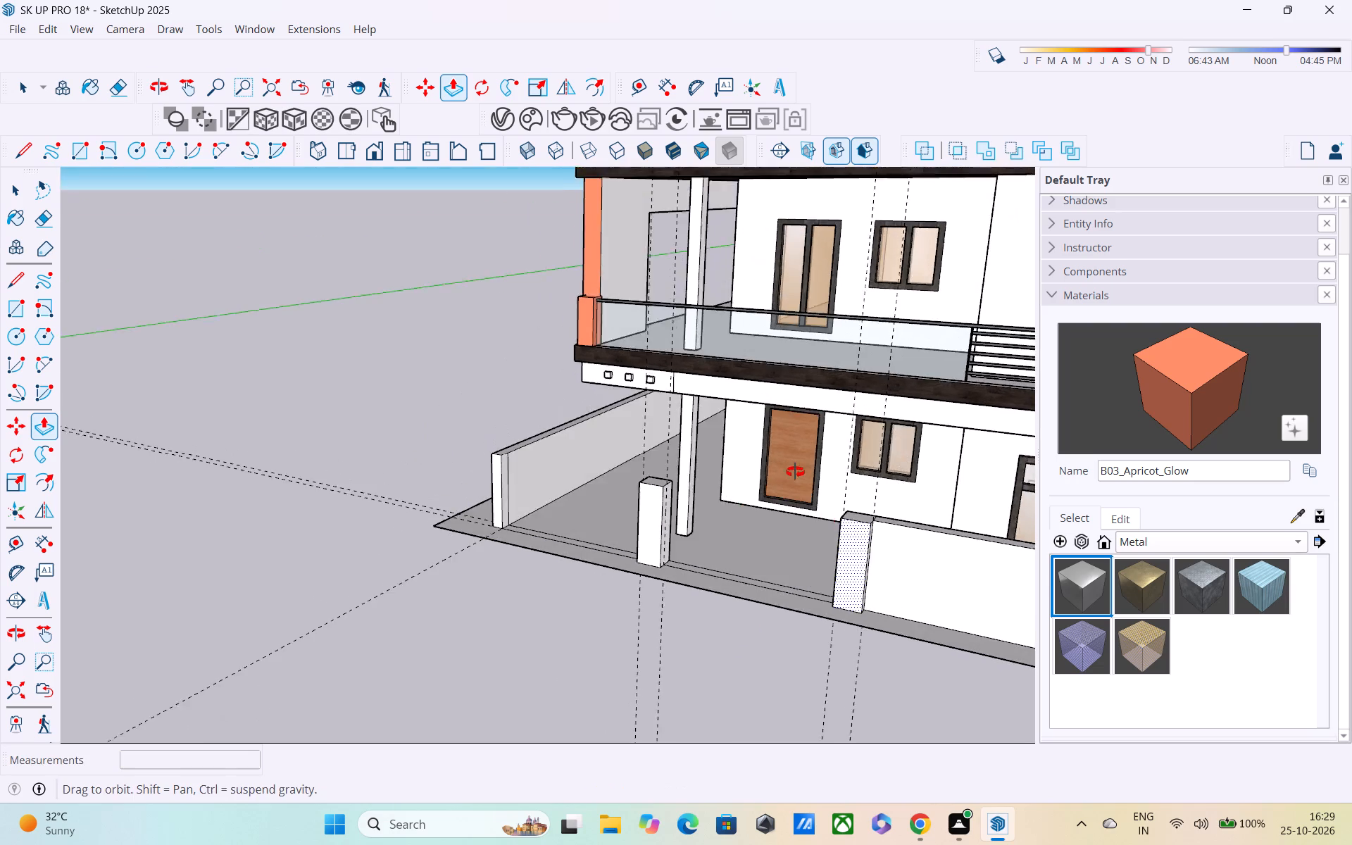
middle_click_drag(795, 472, 787, 467)
scroll(843, 507, "down", 4)
middle_click_drag(906, 539, 781, 502)
scroll(781, 502, "up", 1)
scroll(781, 502, "down", 4)
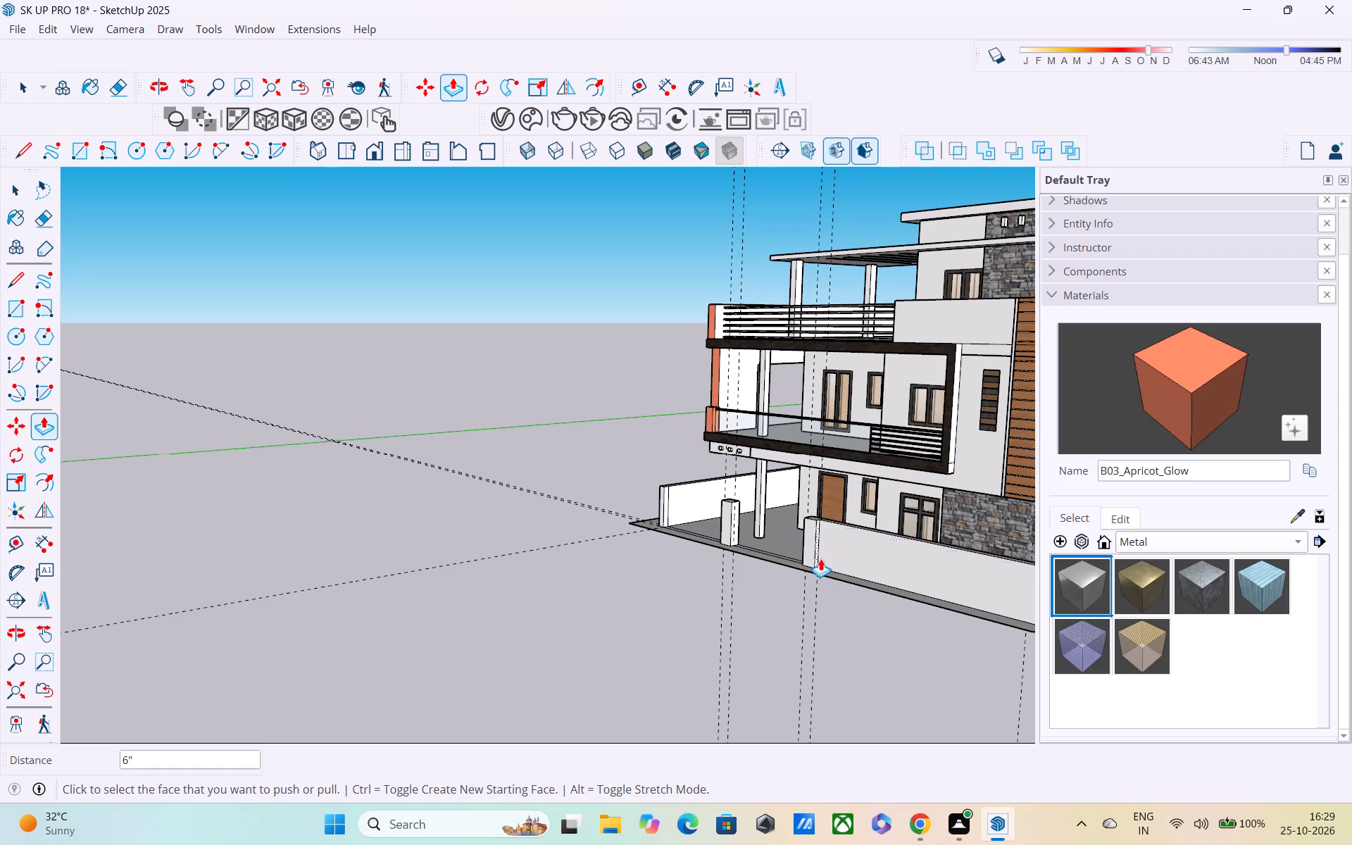
middle_click_drag(815, 572, 694, 519, "shift")
middle_click_drag(733, 505, 988, 615)
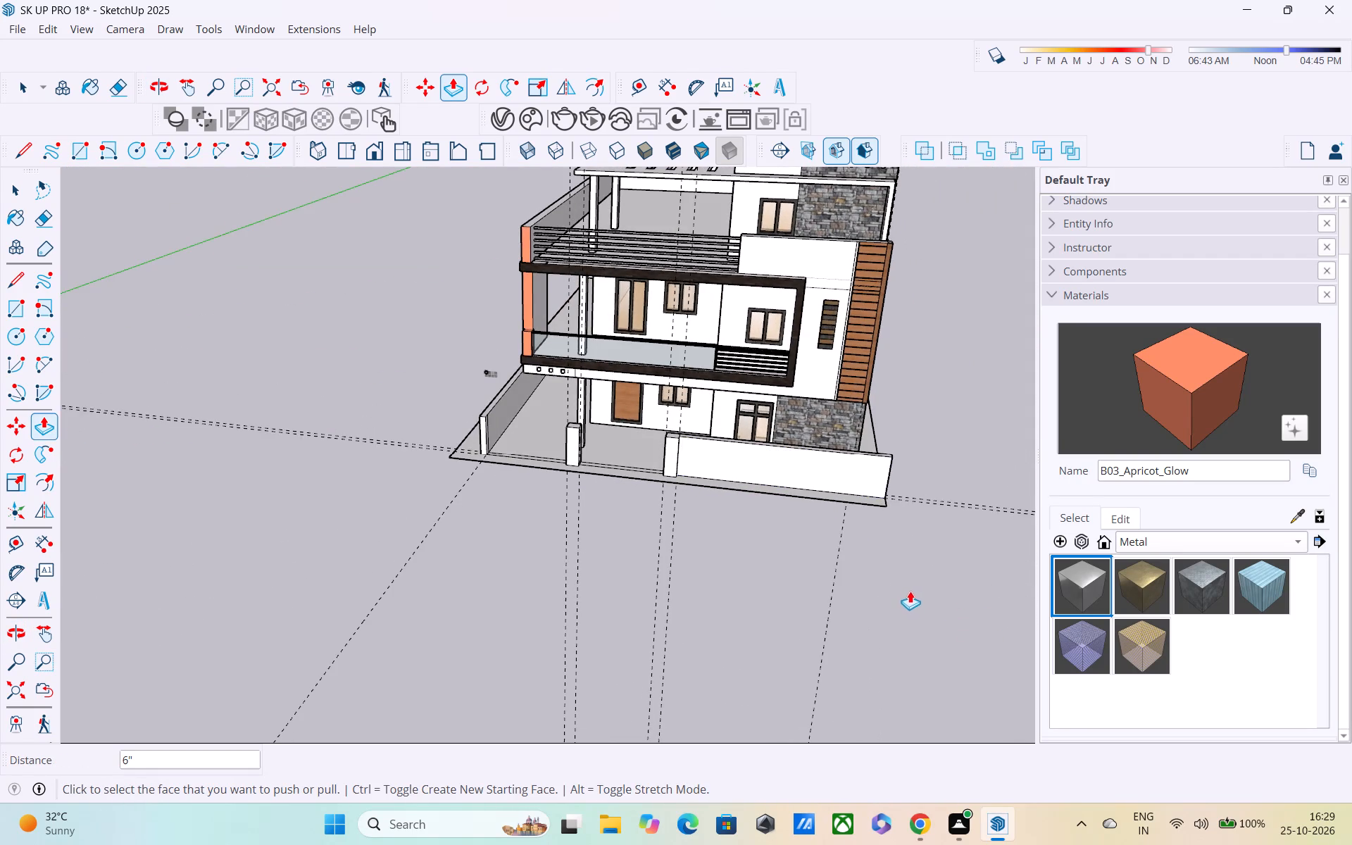
scroll(909, 590, "down", 2)
middle_click_drag(883, 588, 689, 673, "shift")
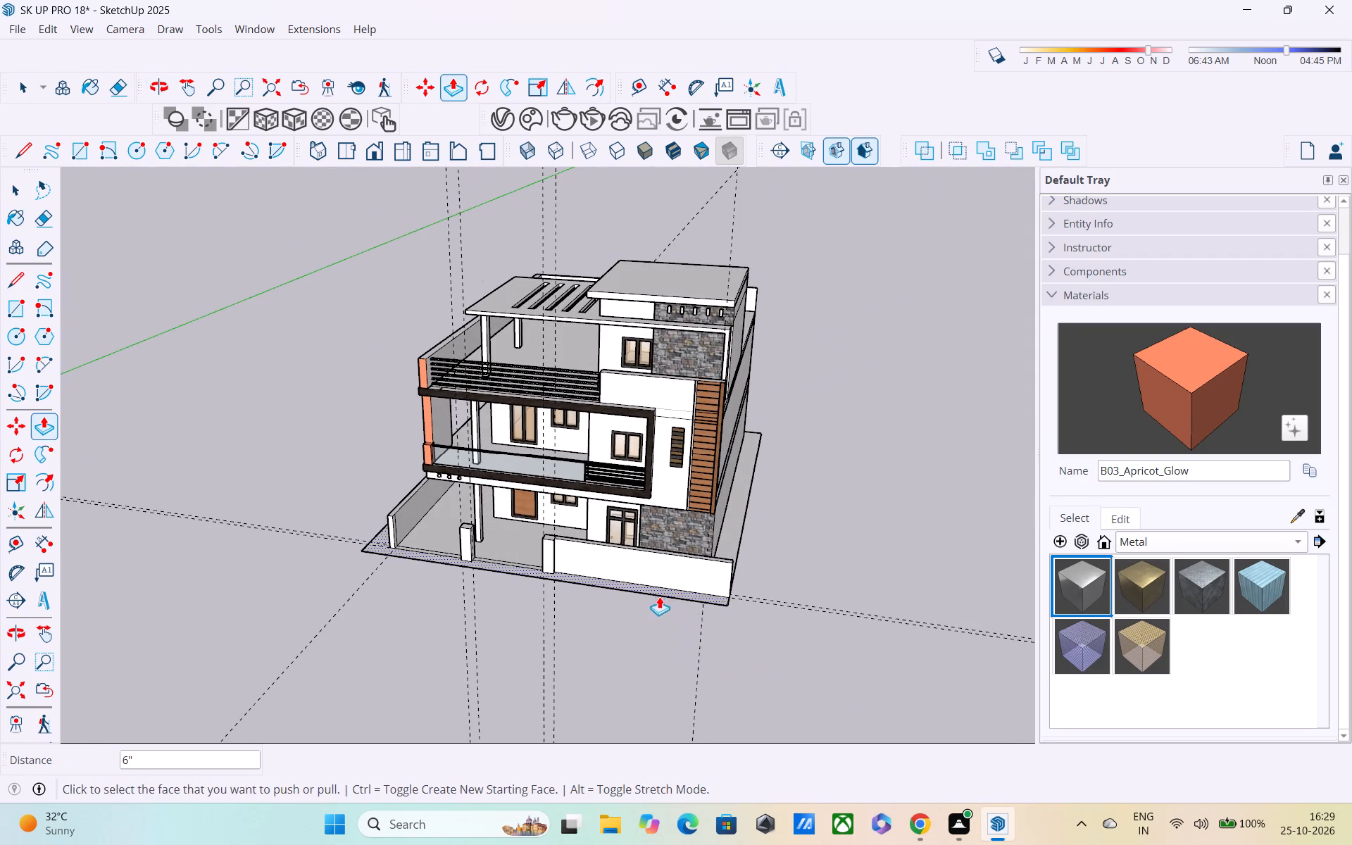
Place a vertical guide on the front wall's outer face 3' from the second gate pier's wall-side edge, away from the gates.
key("space")
key("t")
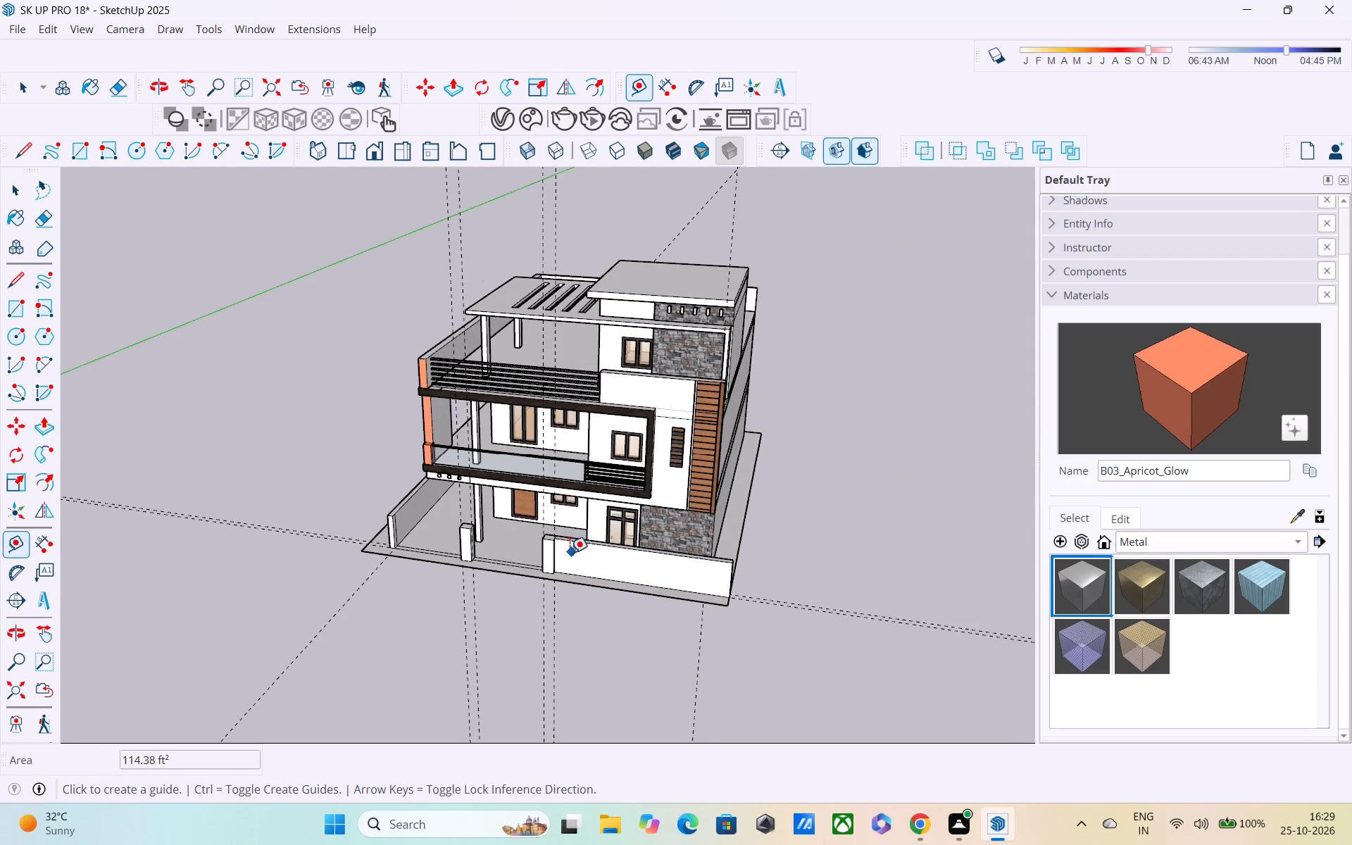
scroll(556, 544, "up", 1)
middle_click_drag(554, 542, 553, 501)
scroll(528, 563, "up", 4)
scroll(599, 537, "up", 4)
middle_click_drag(572, 528, 550, 503)
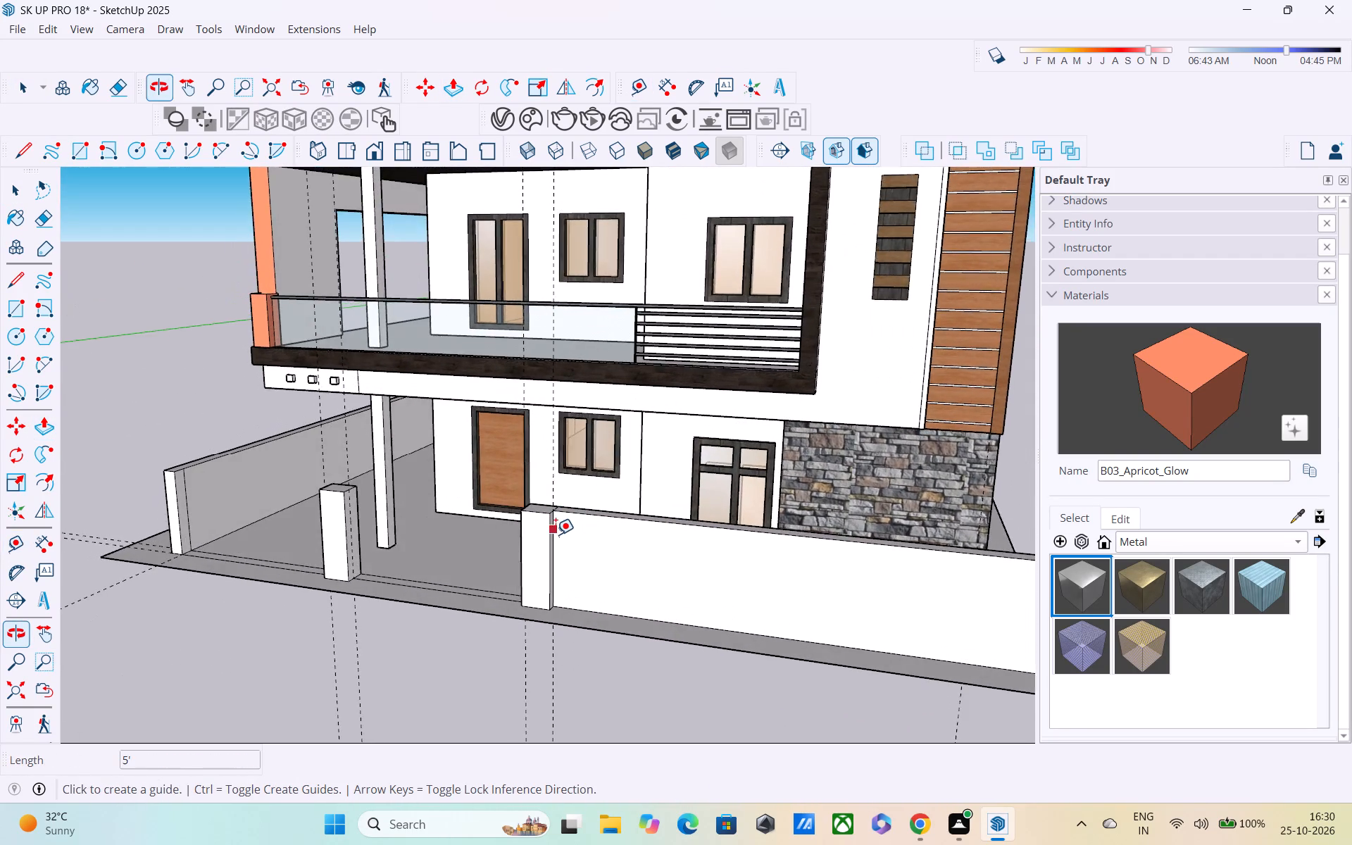
scroll(556, 535, "up", 3)
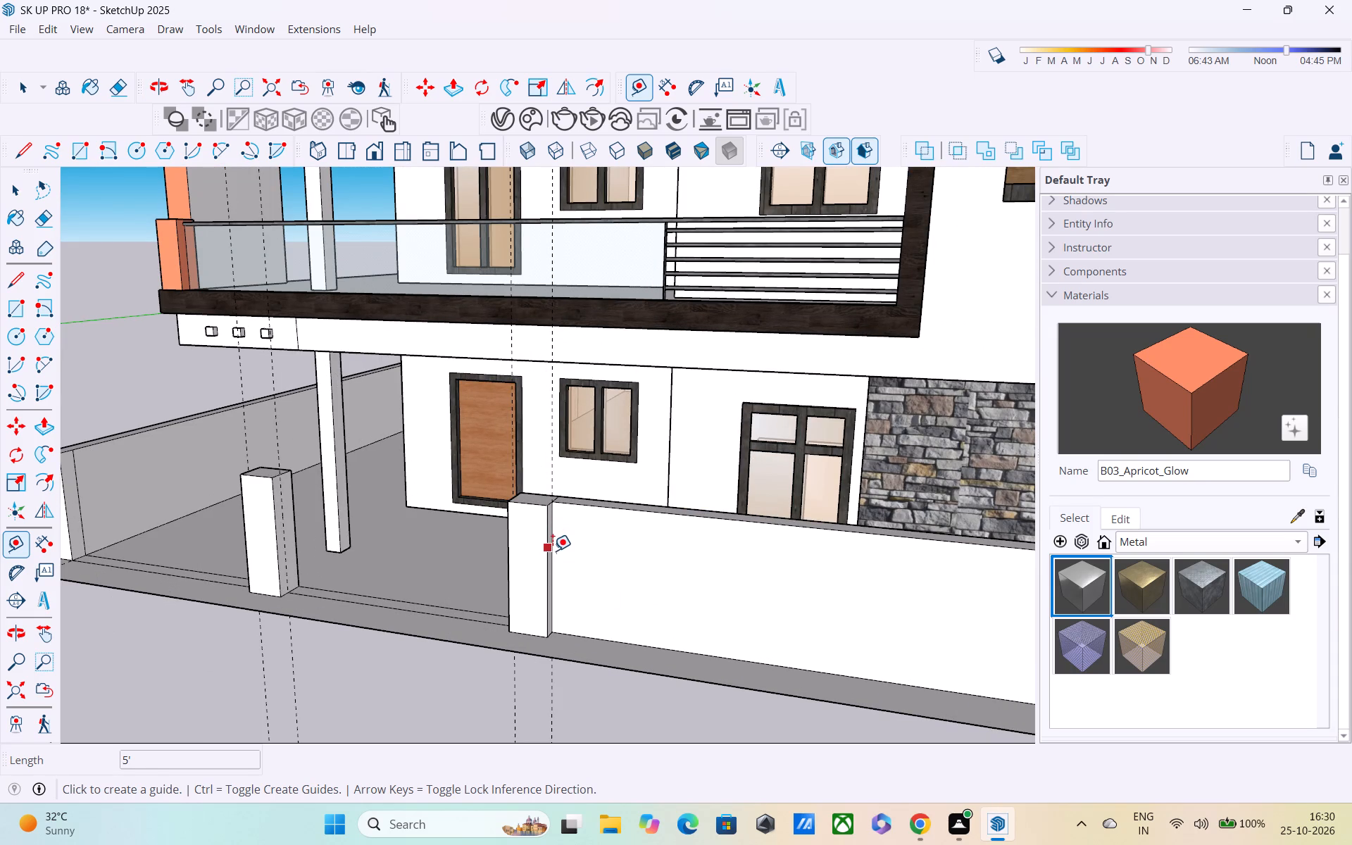
scroll(568, 553, "up", 4)
middle_click_drag(568, 546, 575, 492)
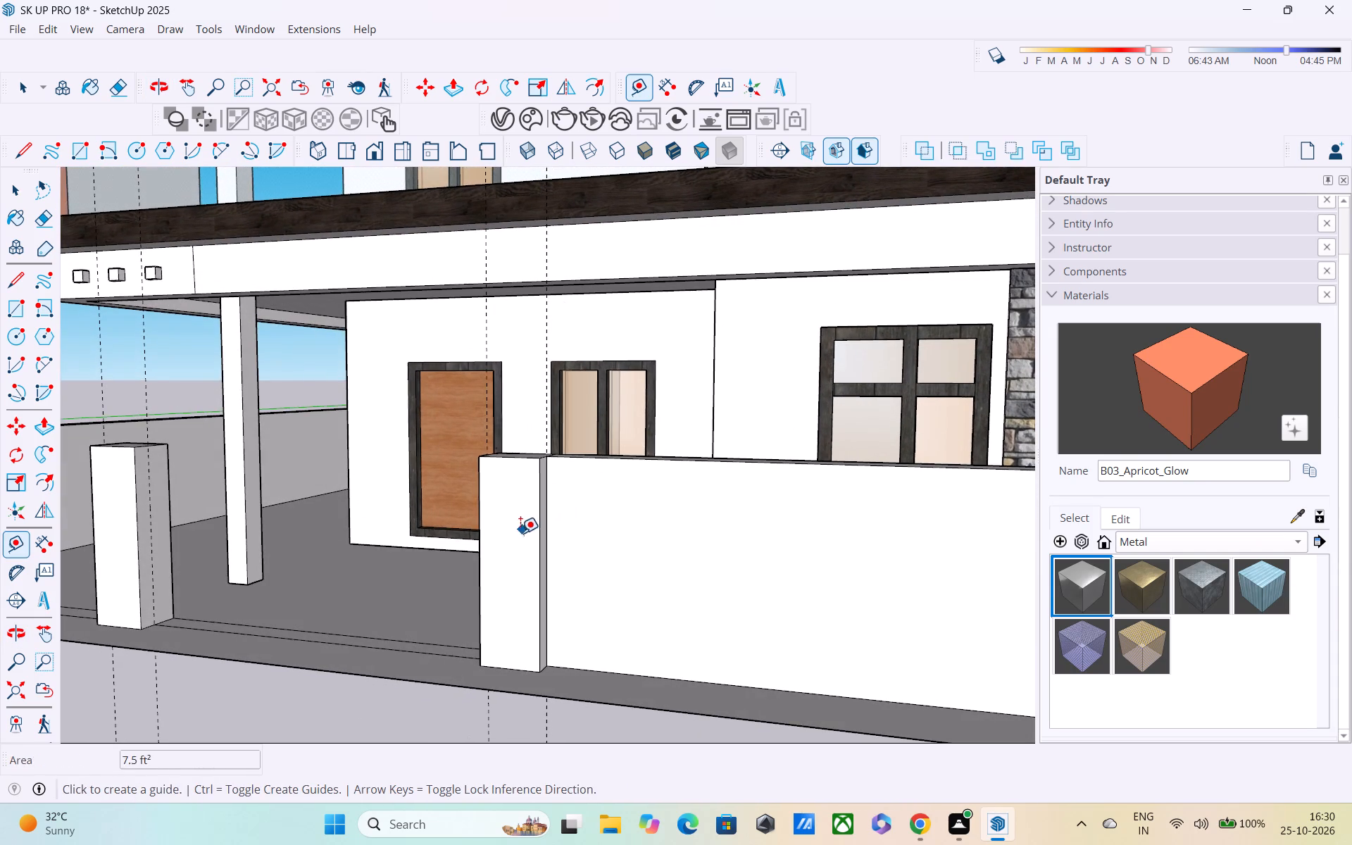
scroll(484, 542, "up", 2)
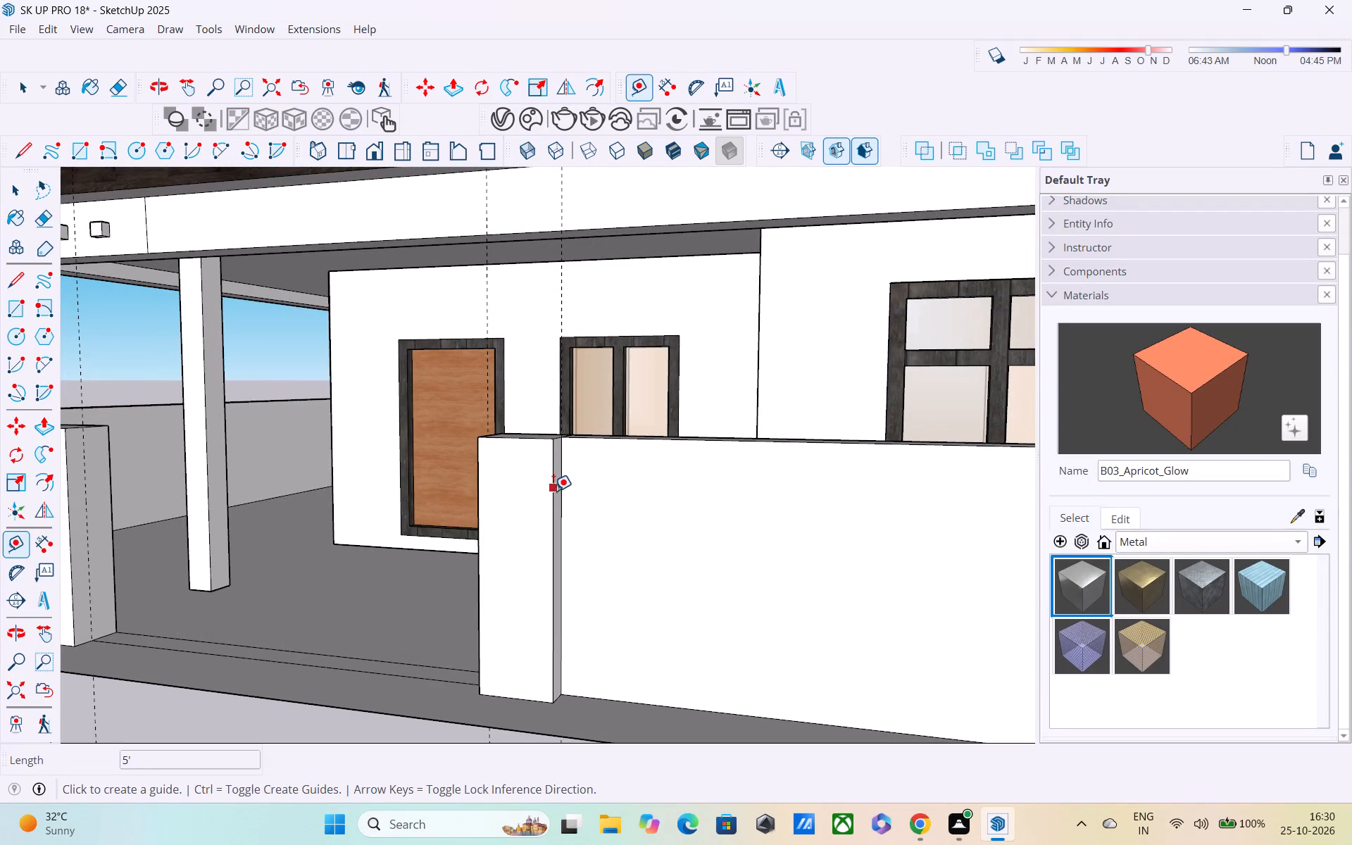
left_click(561, 512)
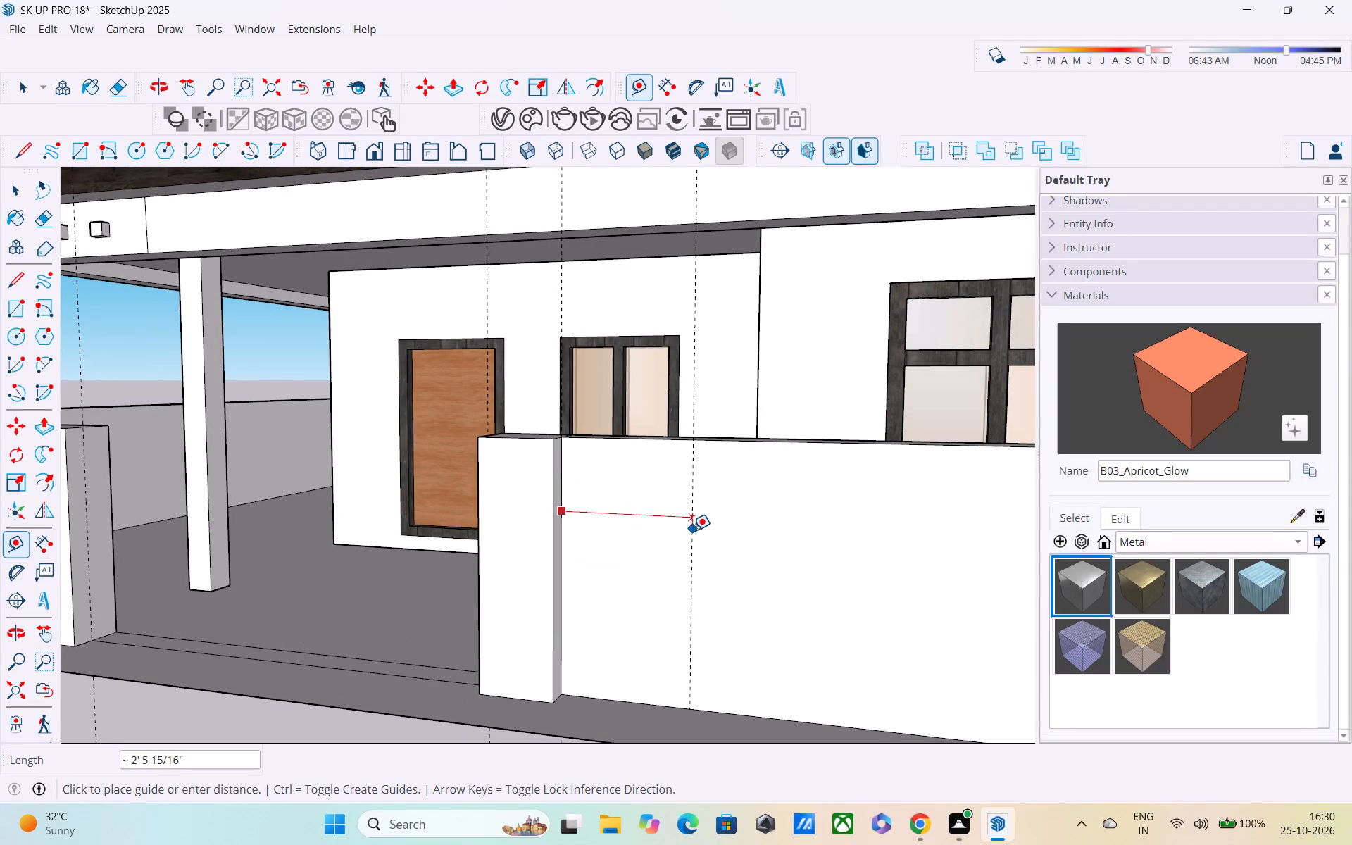
type("3'")
key("Return")
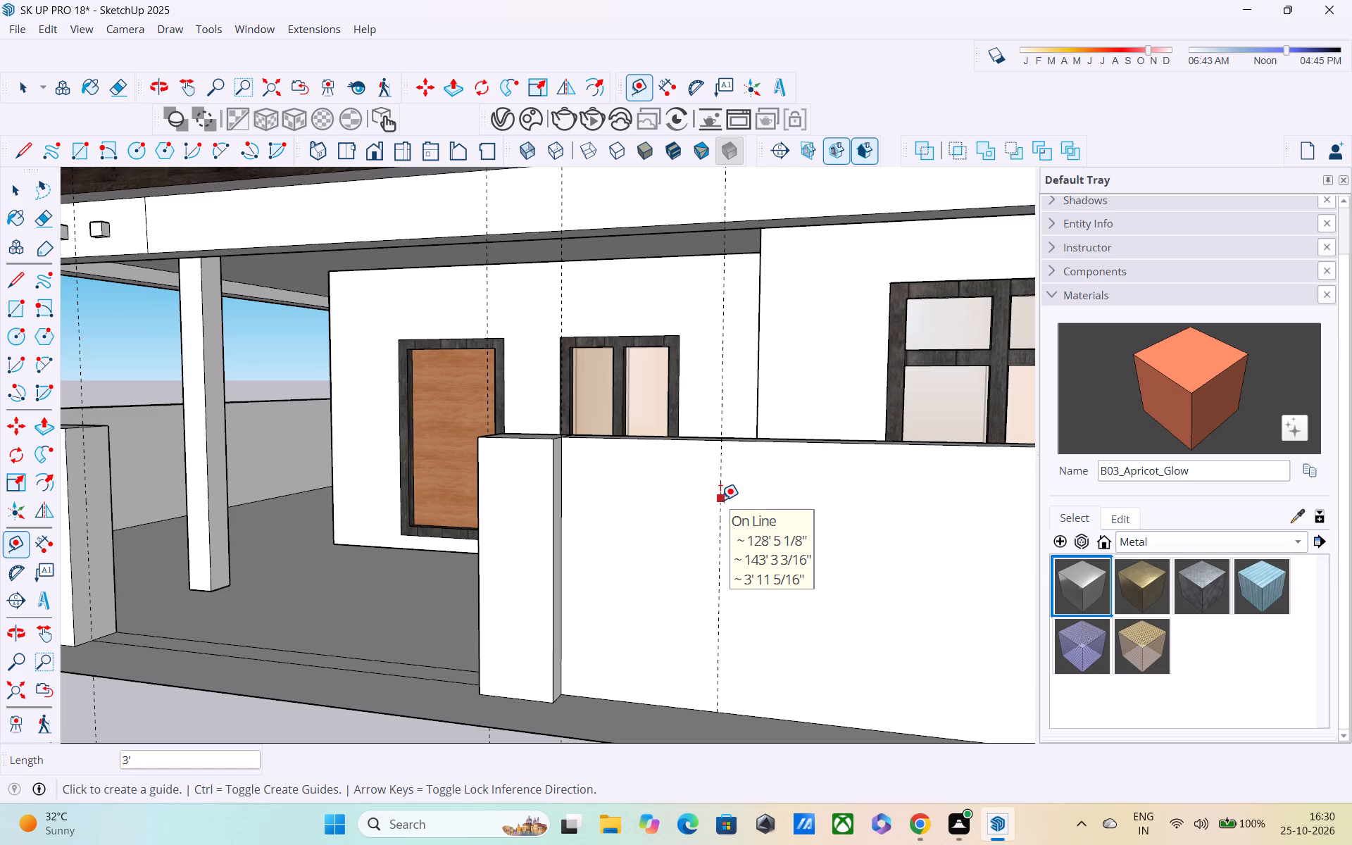
Place another vertical guide on the front wall about 13' beyond the 3' guide, towards the wall's far end.
scroll(720, 495, "down", 2)
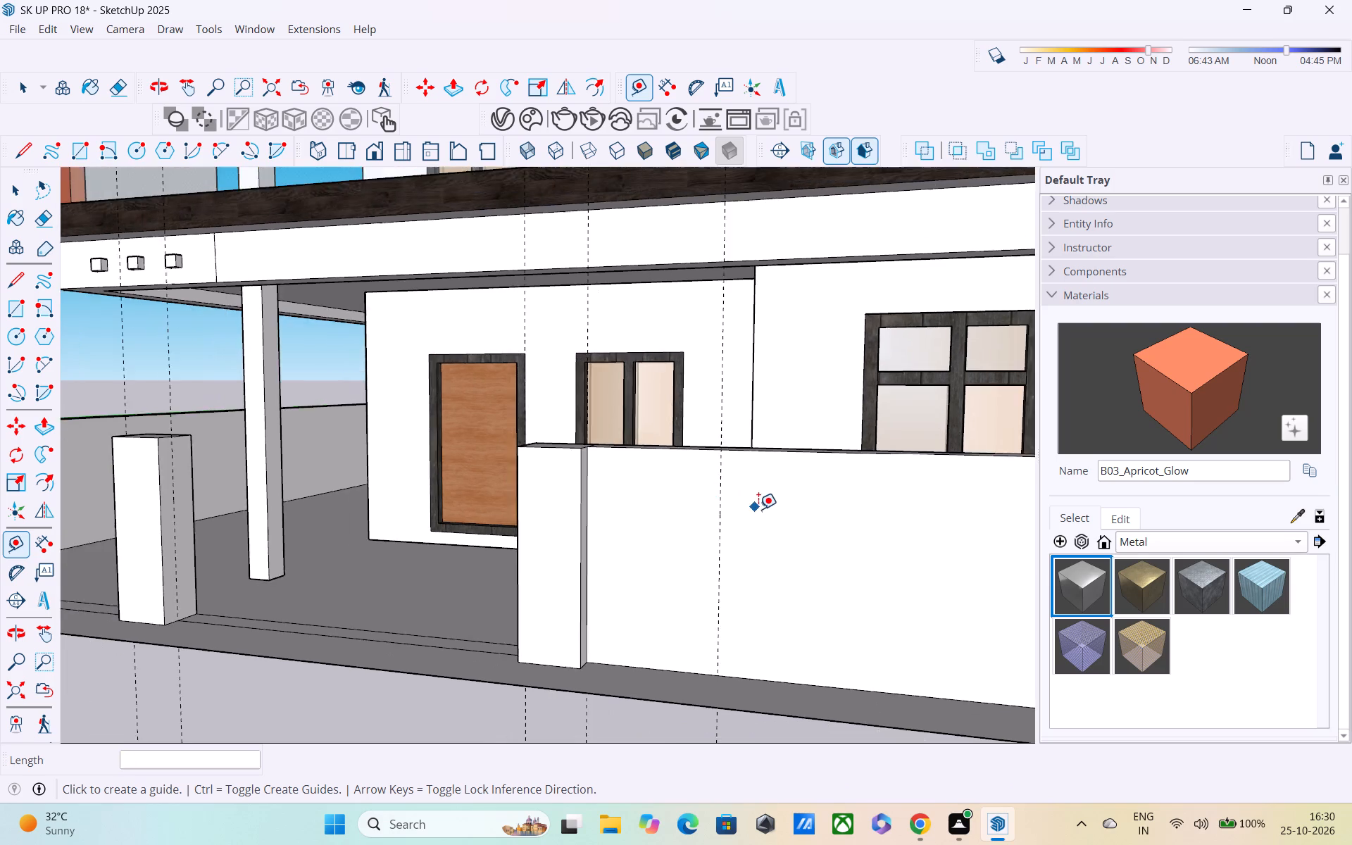
scroll(761, 509, "down", 4)
middle_click_drag(774, 501, 519, 487, "shift")
scroll(518, 481, "down", 5)
scroll(679, 479, "up", 1)
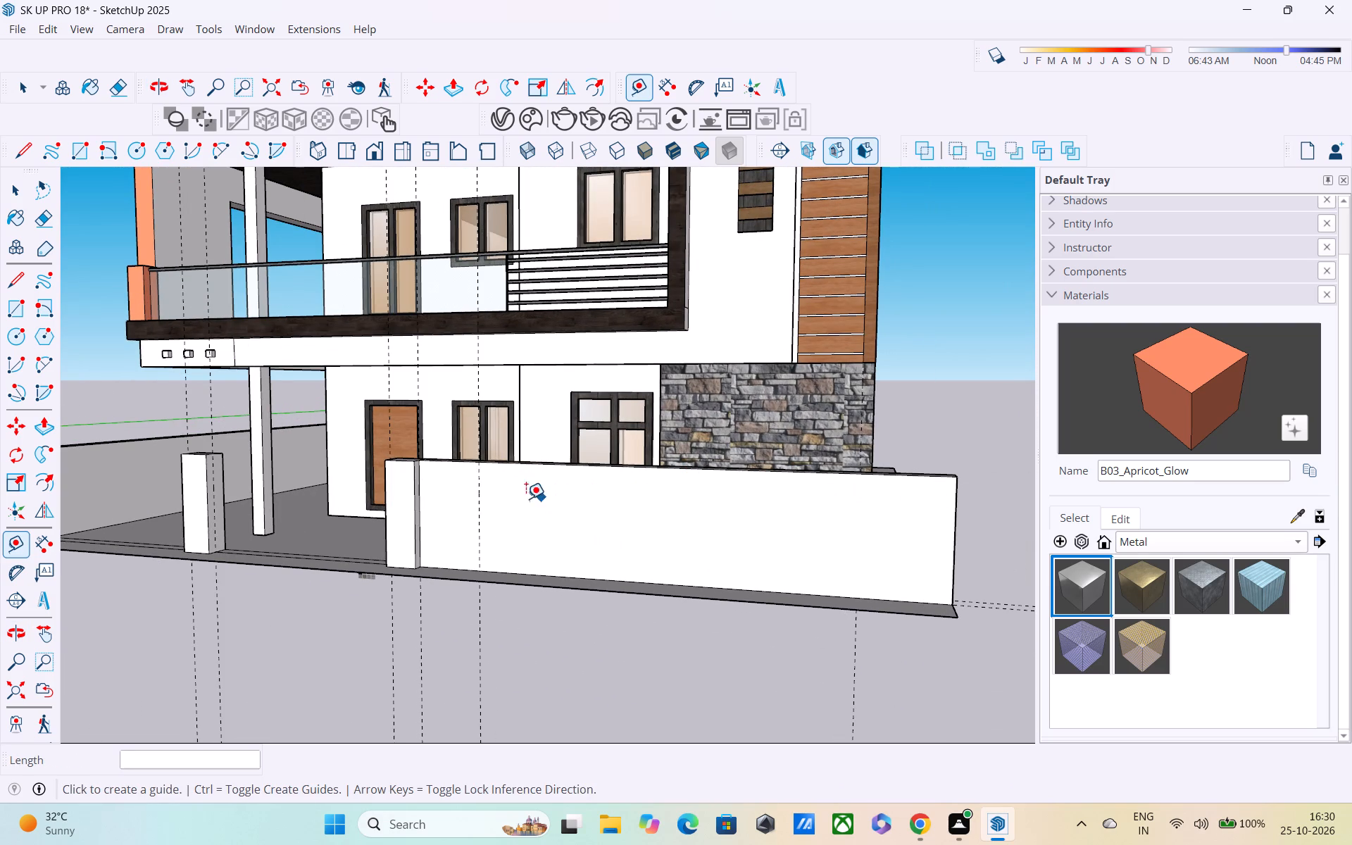
left_click(477, 504)
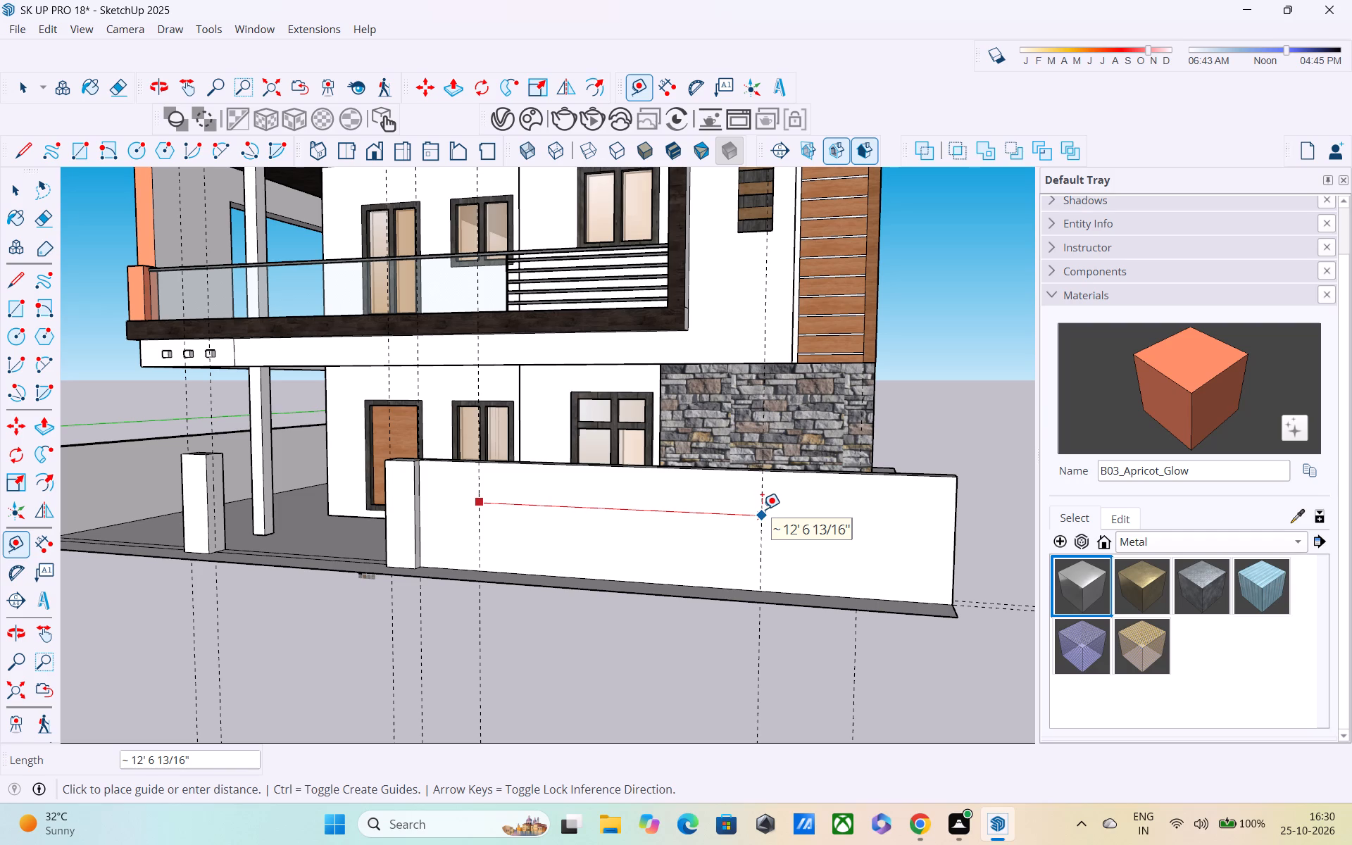
left_click(773, 513)
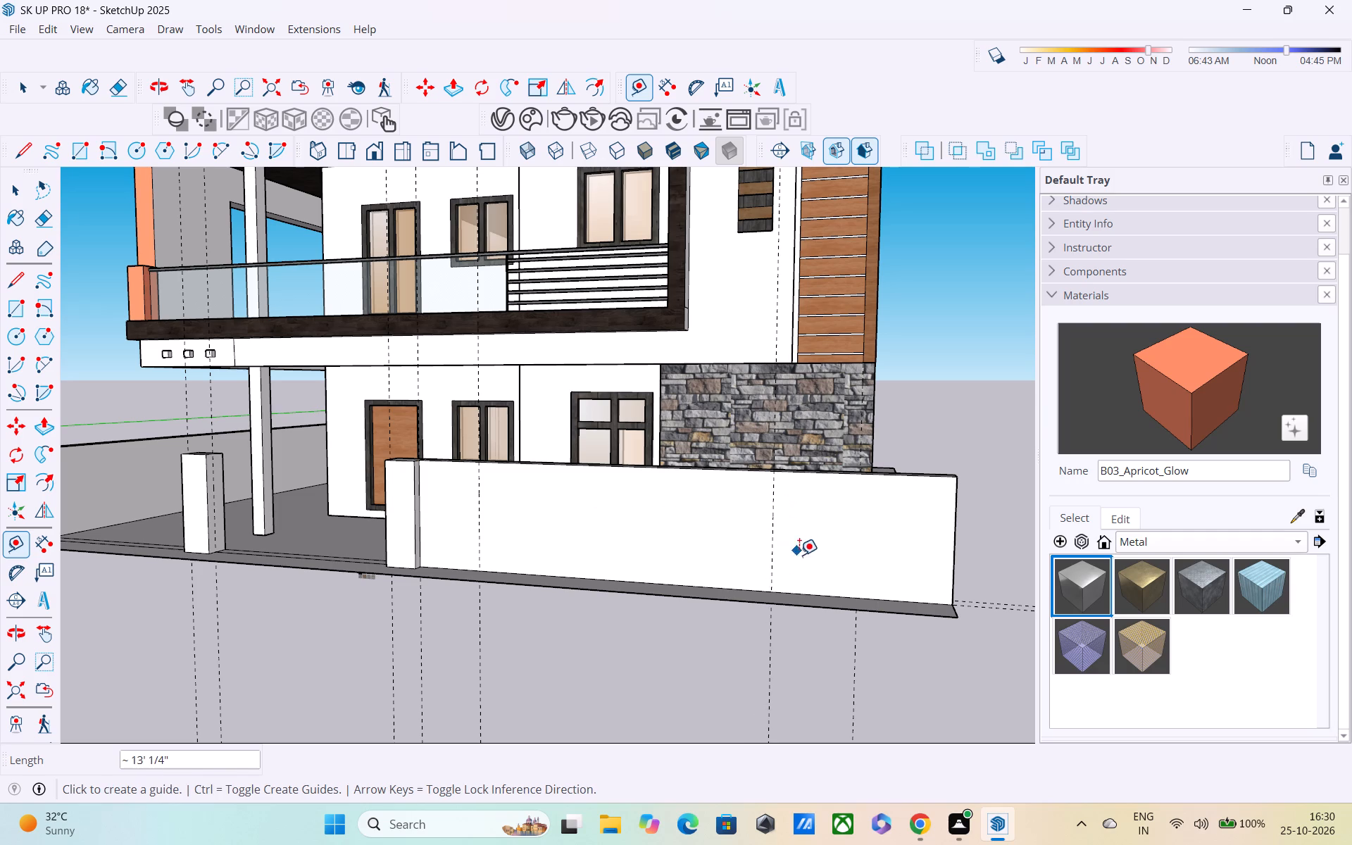
Place a vertical guide on the front wall 3' beyond the guide nearest the second pier, towards the far end.
middle_click_drag(803, 561, 814, 520)
middle_click_drag(863, 539, 859, 575)
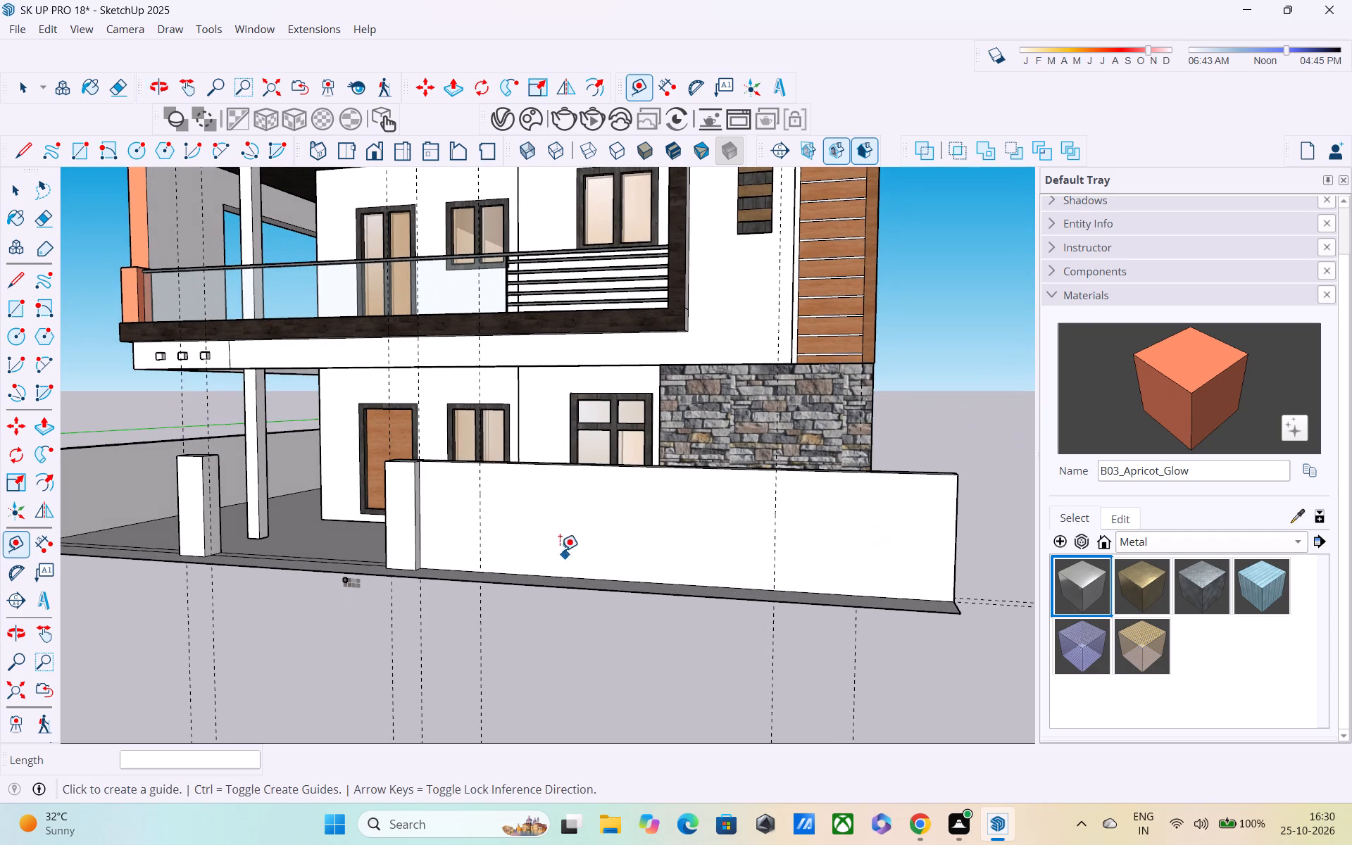
left_click(484, 511)
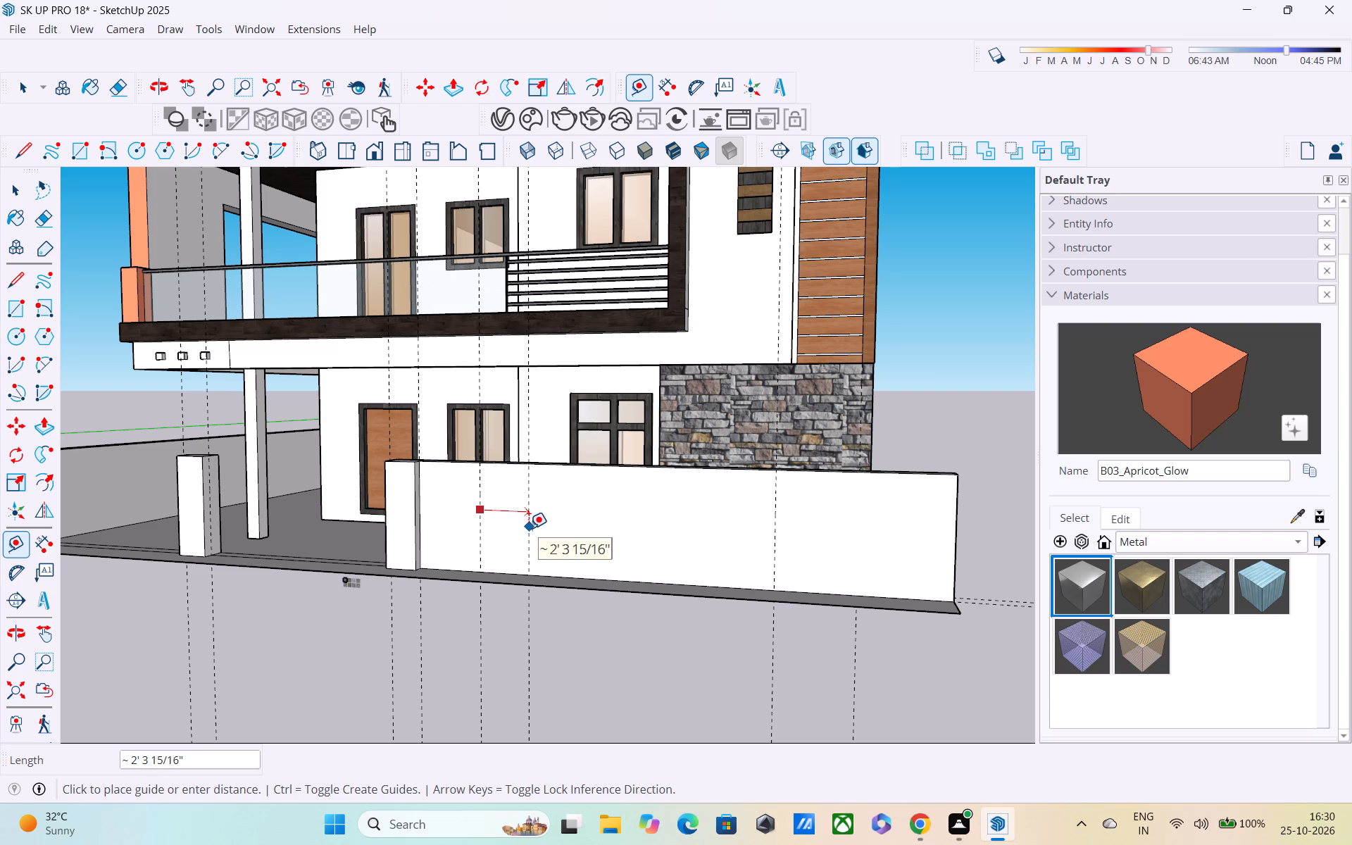
type("3'")
key("Return")
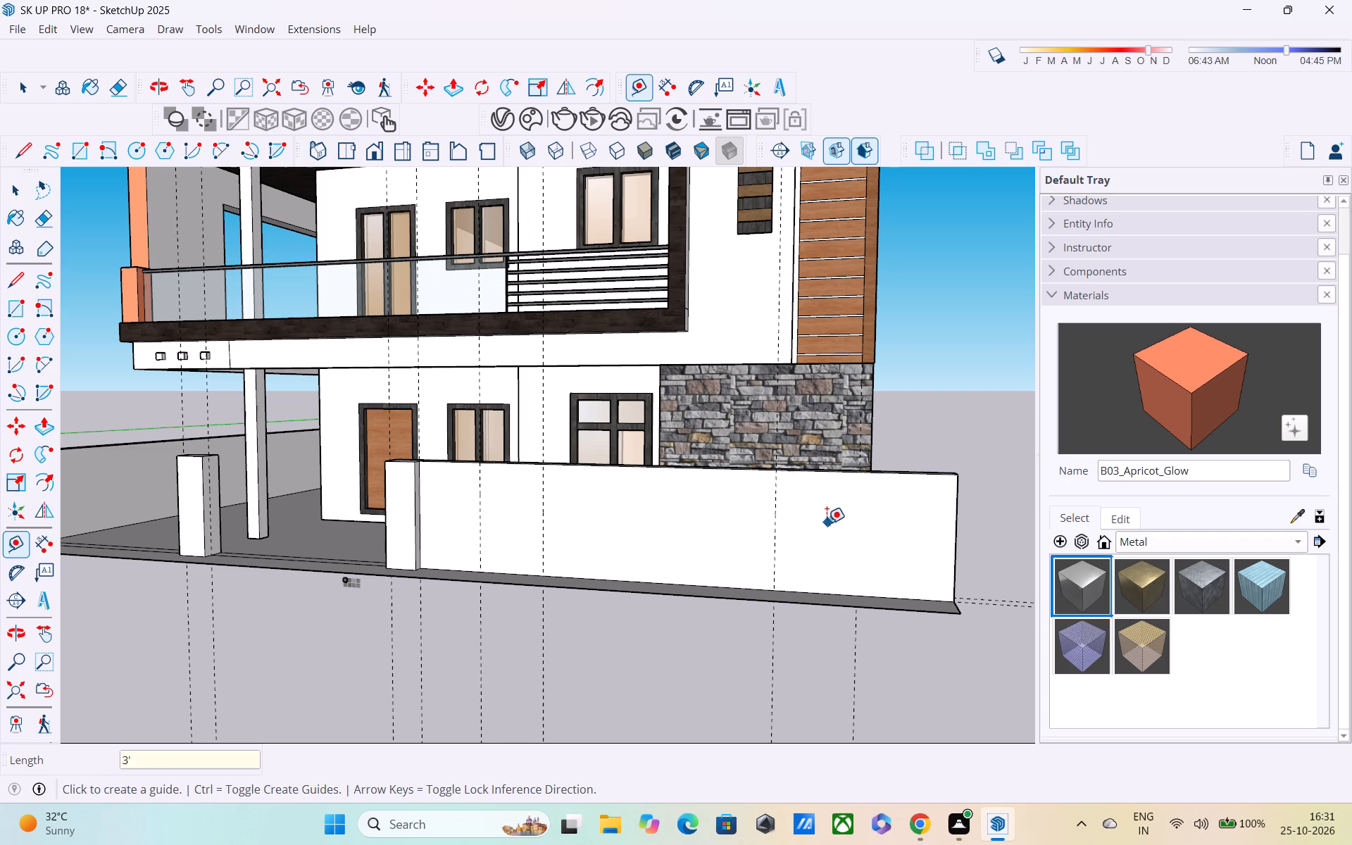
Place a vertical guide on the front wall 2' from the guide nearest the far end, back towards the gate piers.
left_click(776, 496)
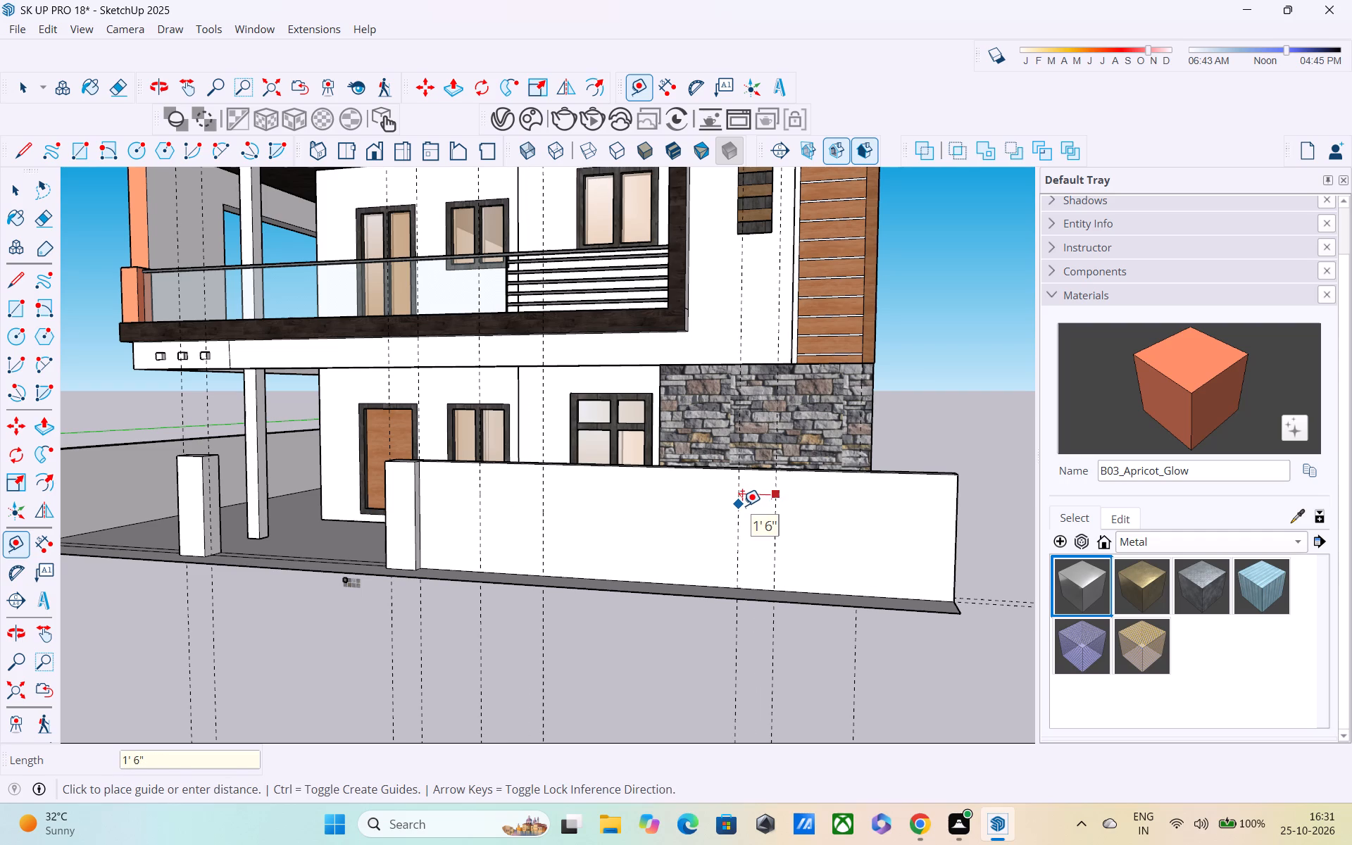
type("25")
key("BackSpace")
key("apostrophe")
key("Return")
middle_click_drag(750, 511, 680, 506)
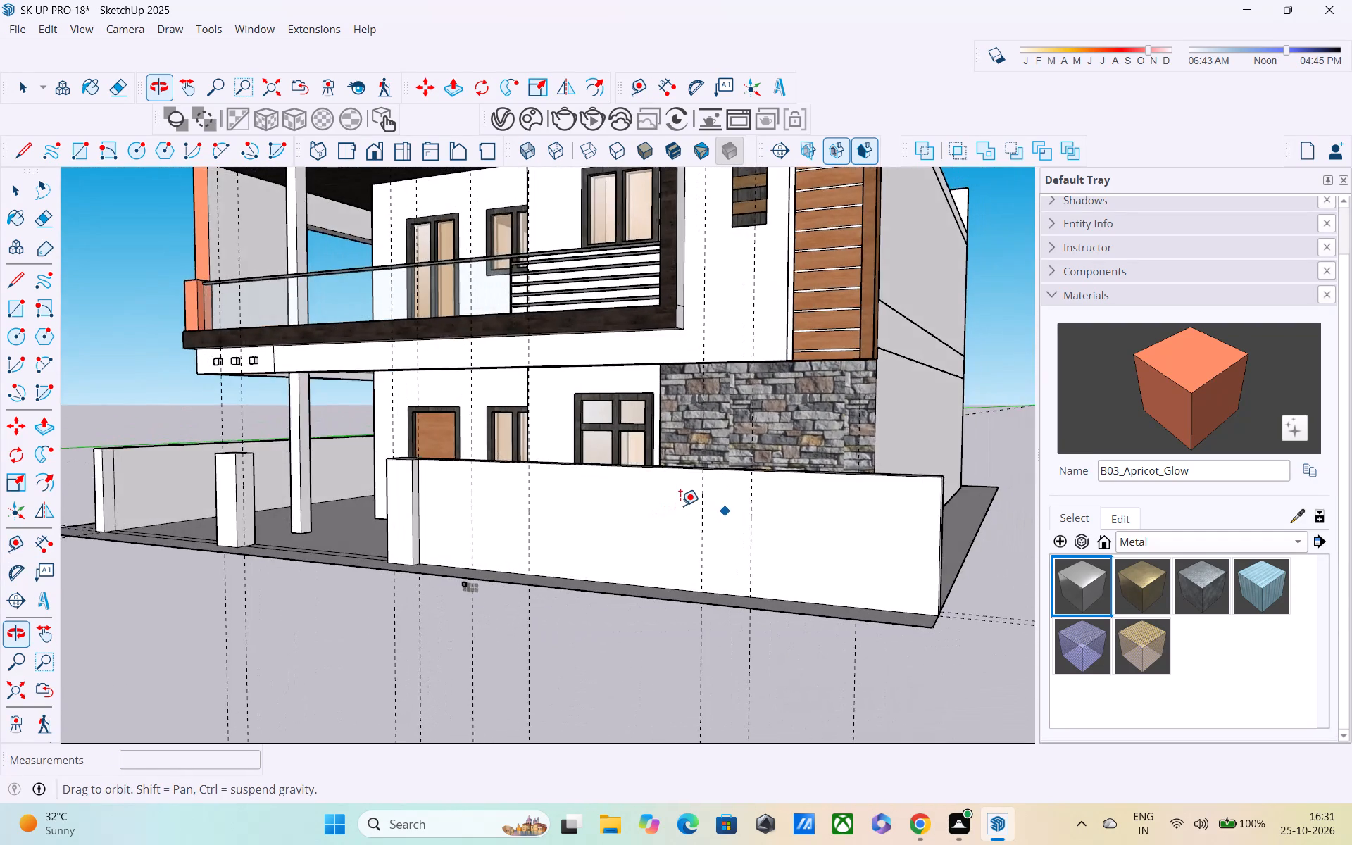
Draw two 5' vertical lines along the pair of guides nearest the second pier, marking a 3' strip on the front wall's outer face.
scroll(680, 506, "down", 2)
middle_click_drag(681, 506, 658, 475)
middle_click_drag(652, 489, 624, 530)
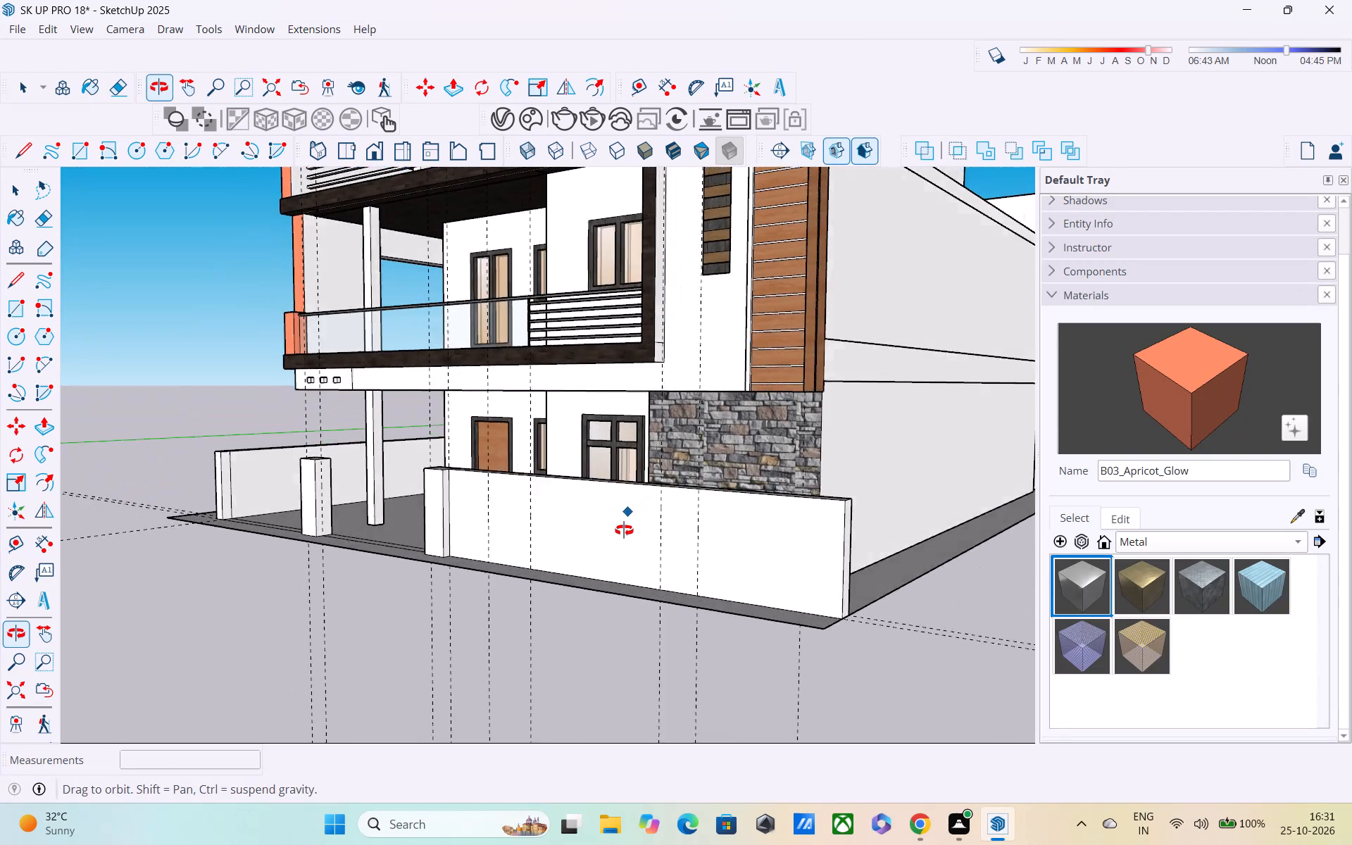
middle_click_drag(624, 530, 695, 526)
middle_click_drag(591, 565, 608, 675)
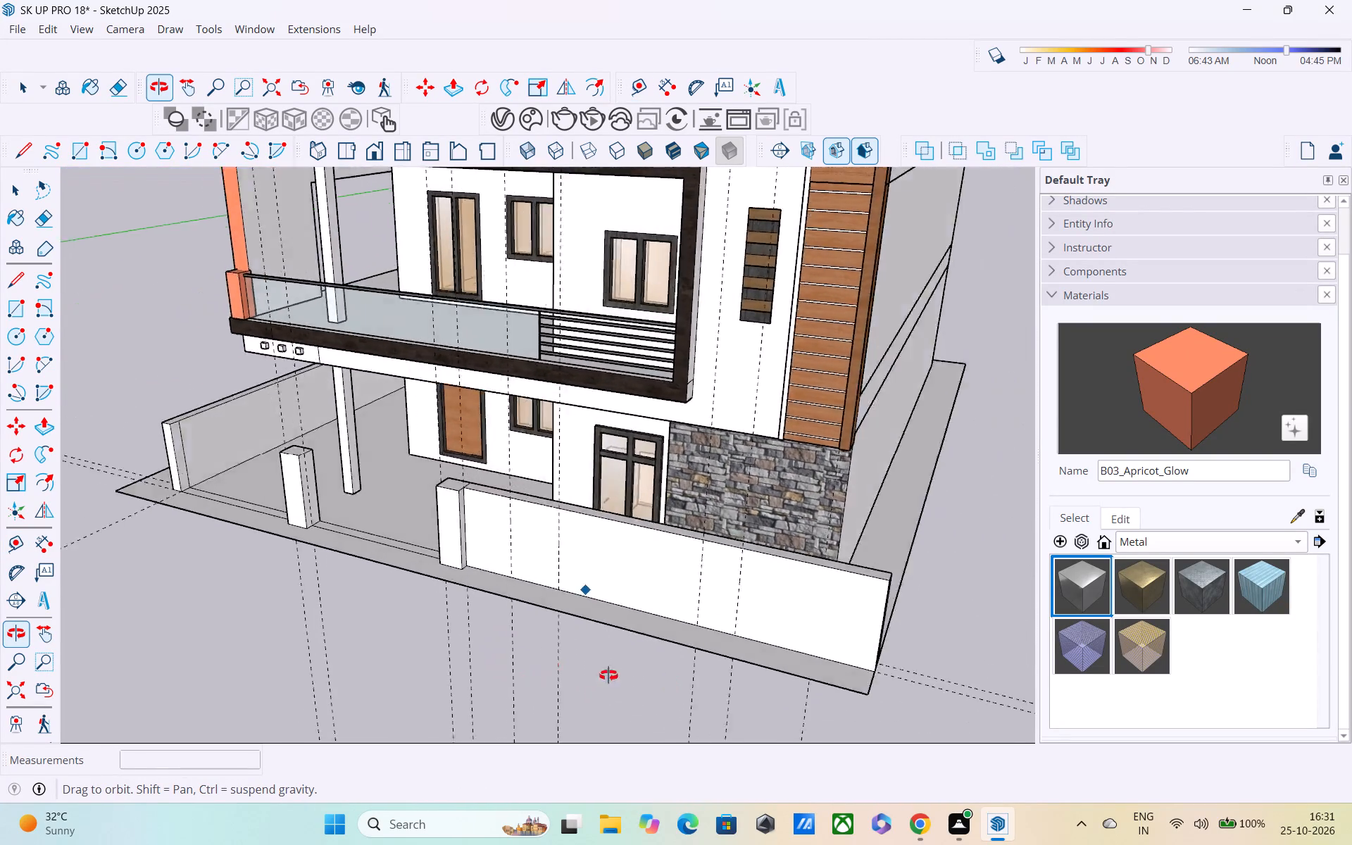
middle_click_drag(608, 675, 727, 644)
key("l")
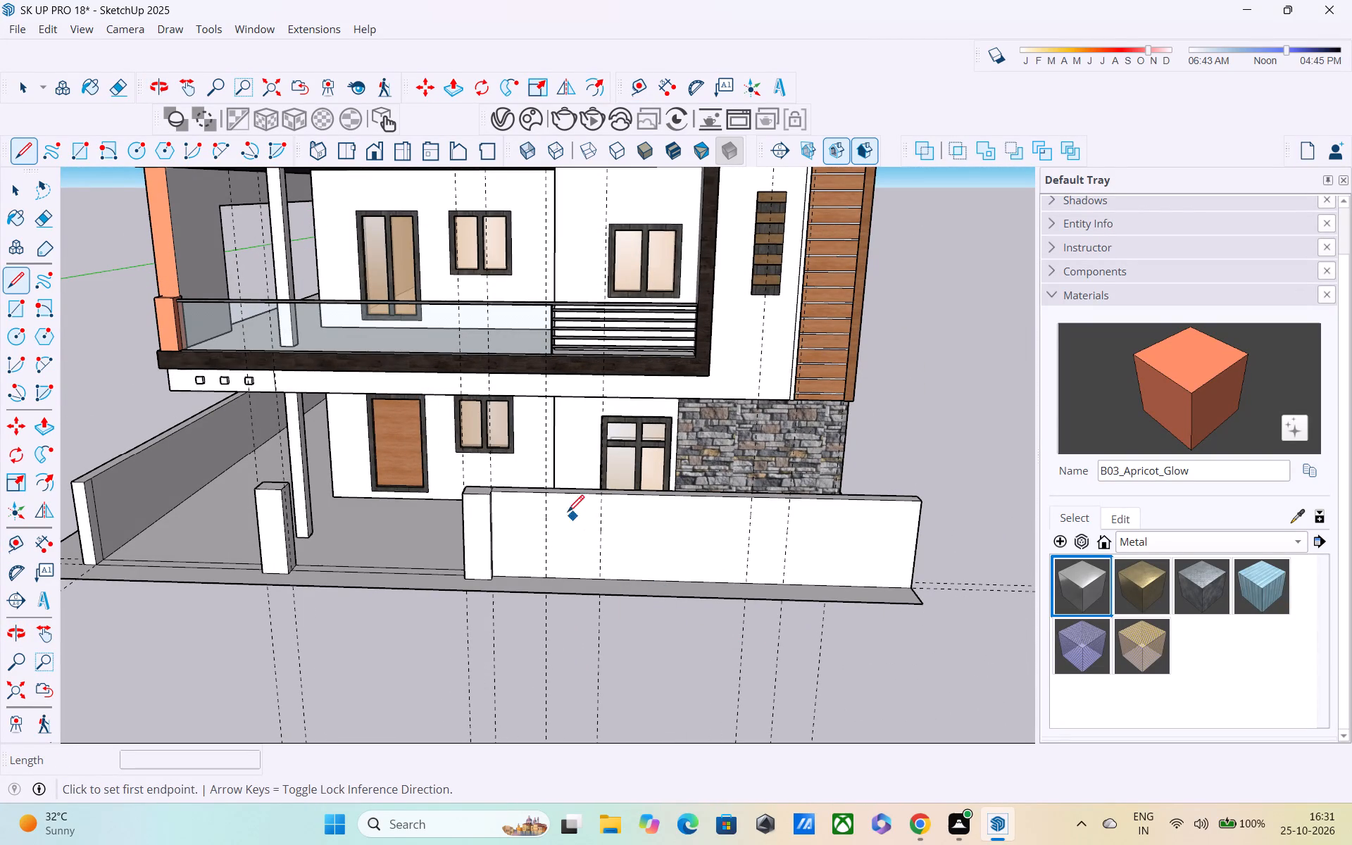
left_click(551, 497)
left_click(552, 584)
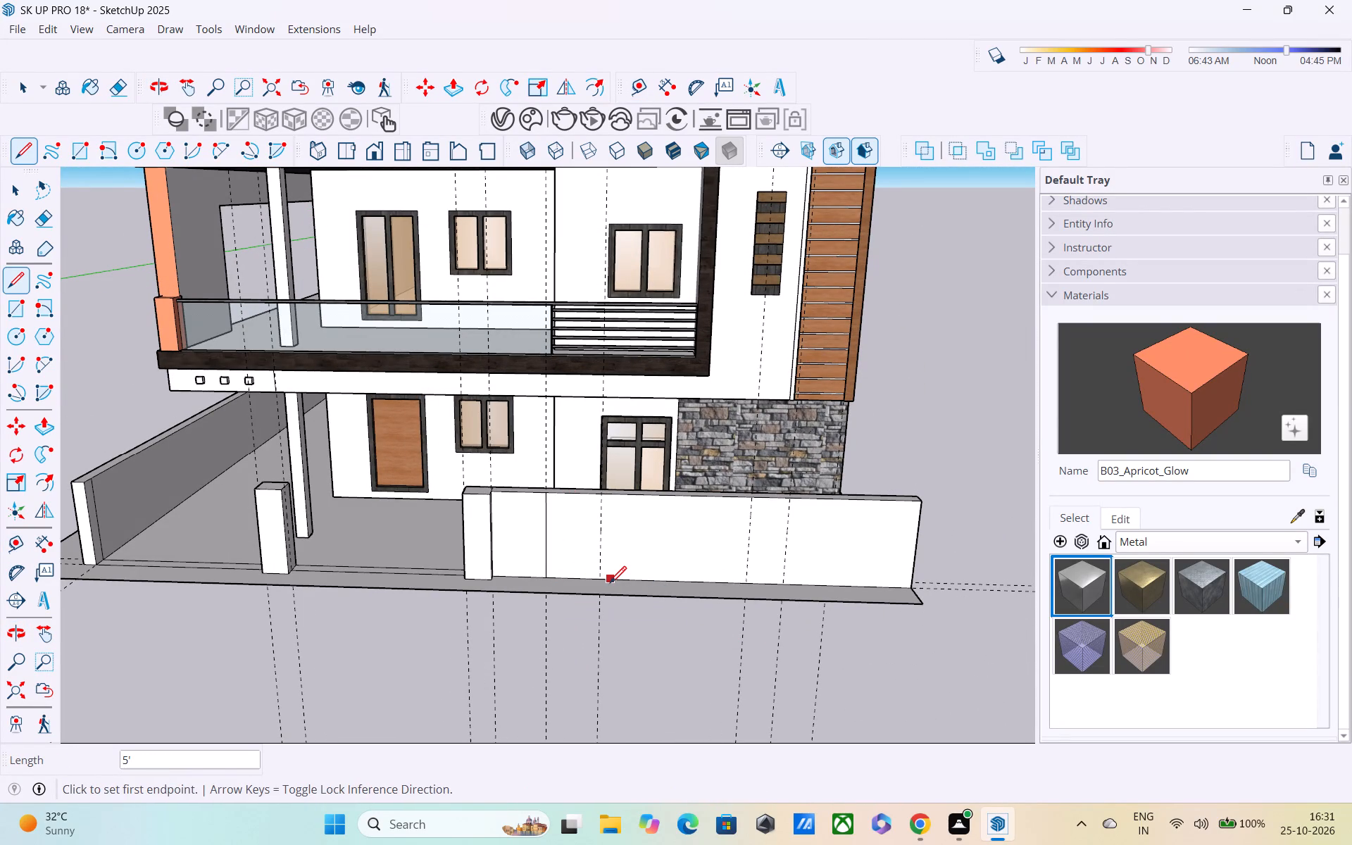
left_click(603, 578)
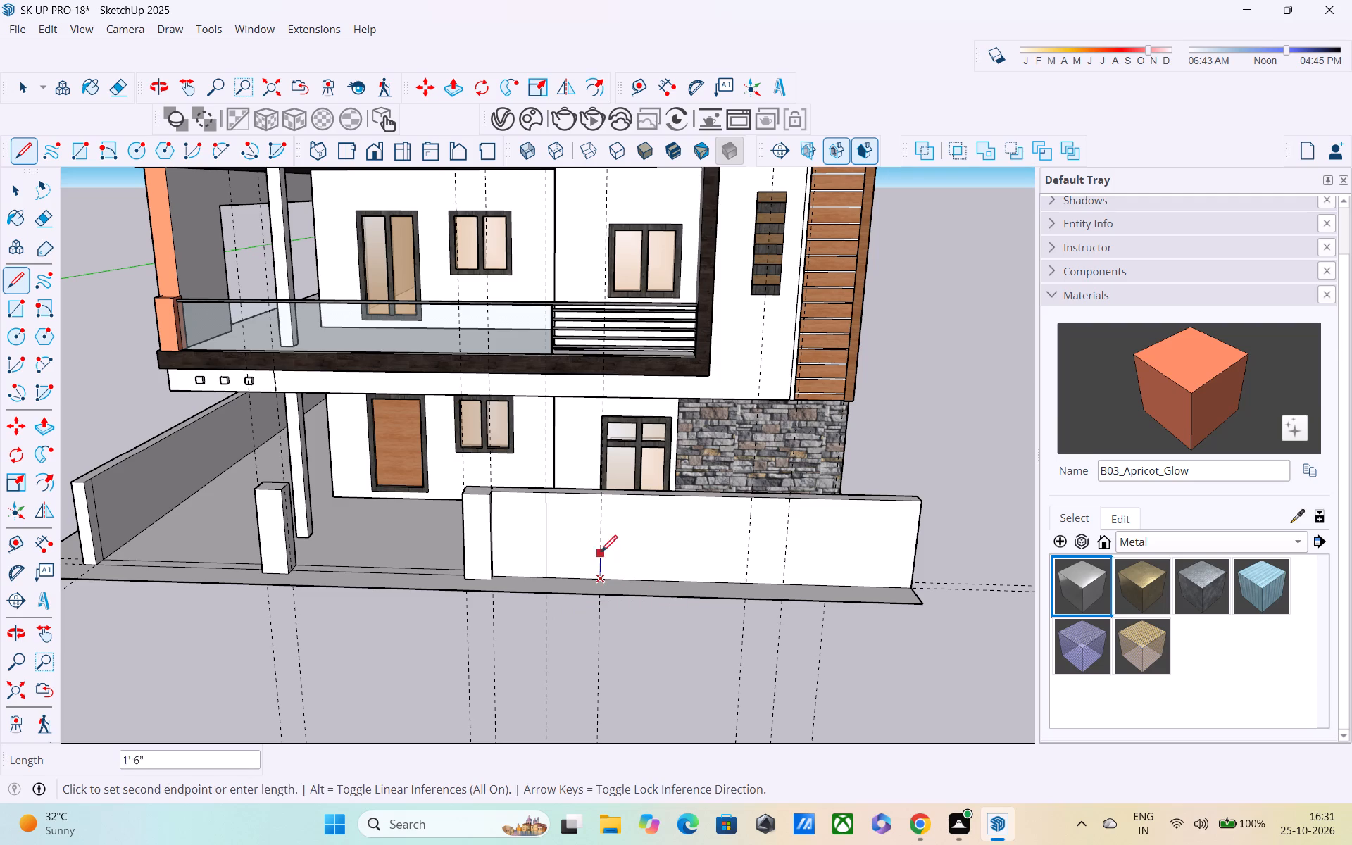
left_click(604, 503)
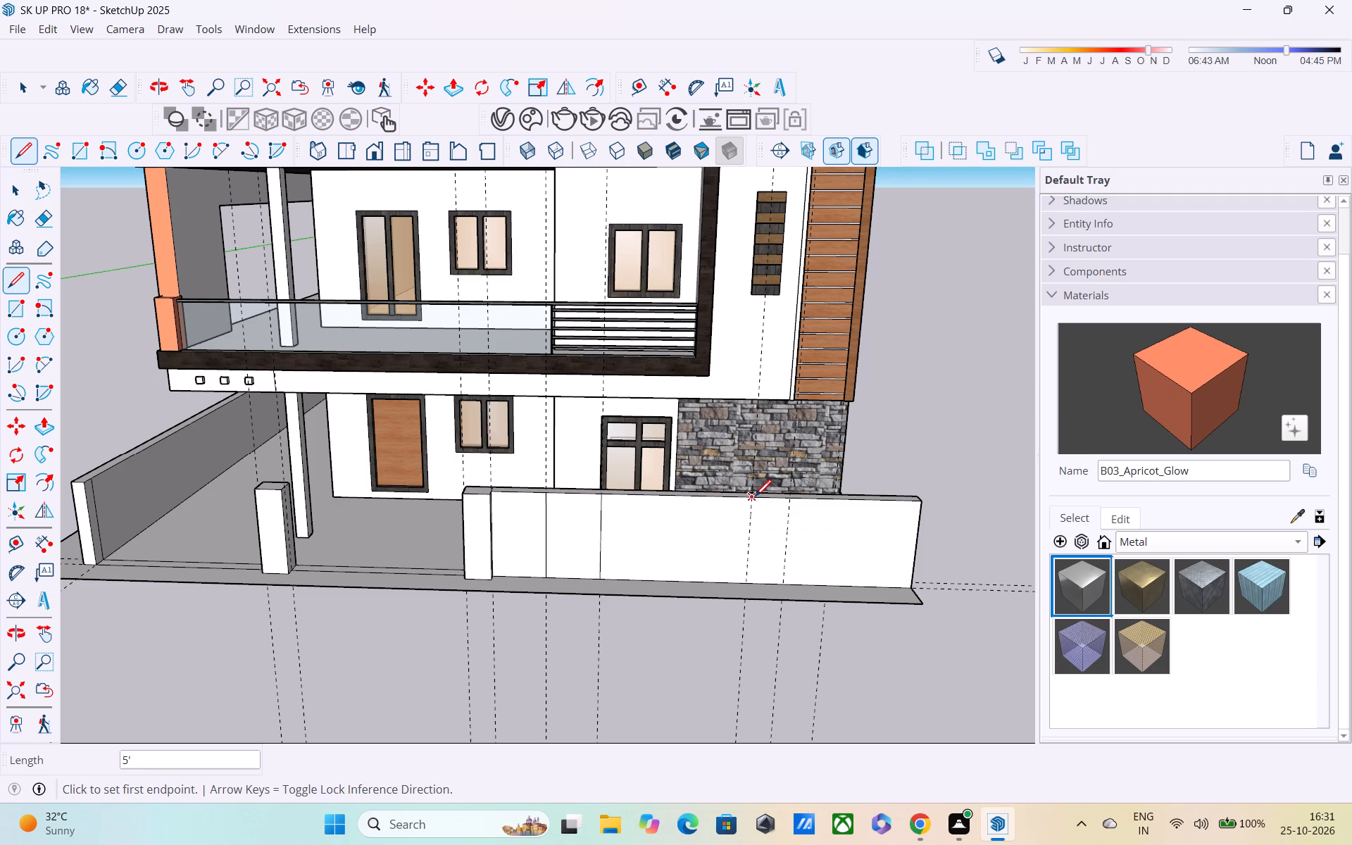
Draw two 5' vertical lines along the pair of guides nearer the wall's far end, marking a 2' strip.
left_click(755, 498)
left_click(752, 584)
left_click(786, 584)
left_click(795, 503)
Push/Pull the 2' strip outward from the front wall by 3", and revise the distance to 5".
key("space")
key("p")
left_click(767, 526)
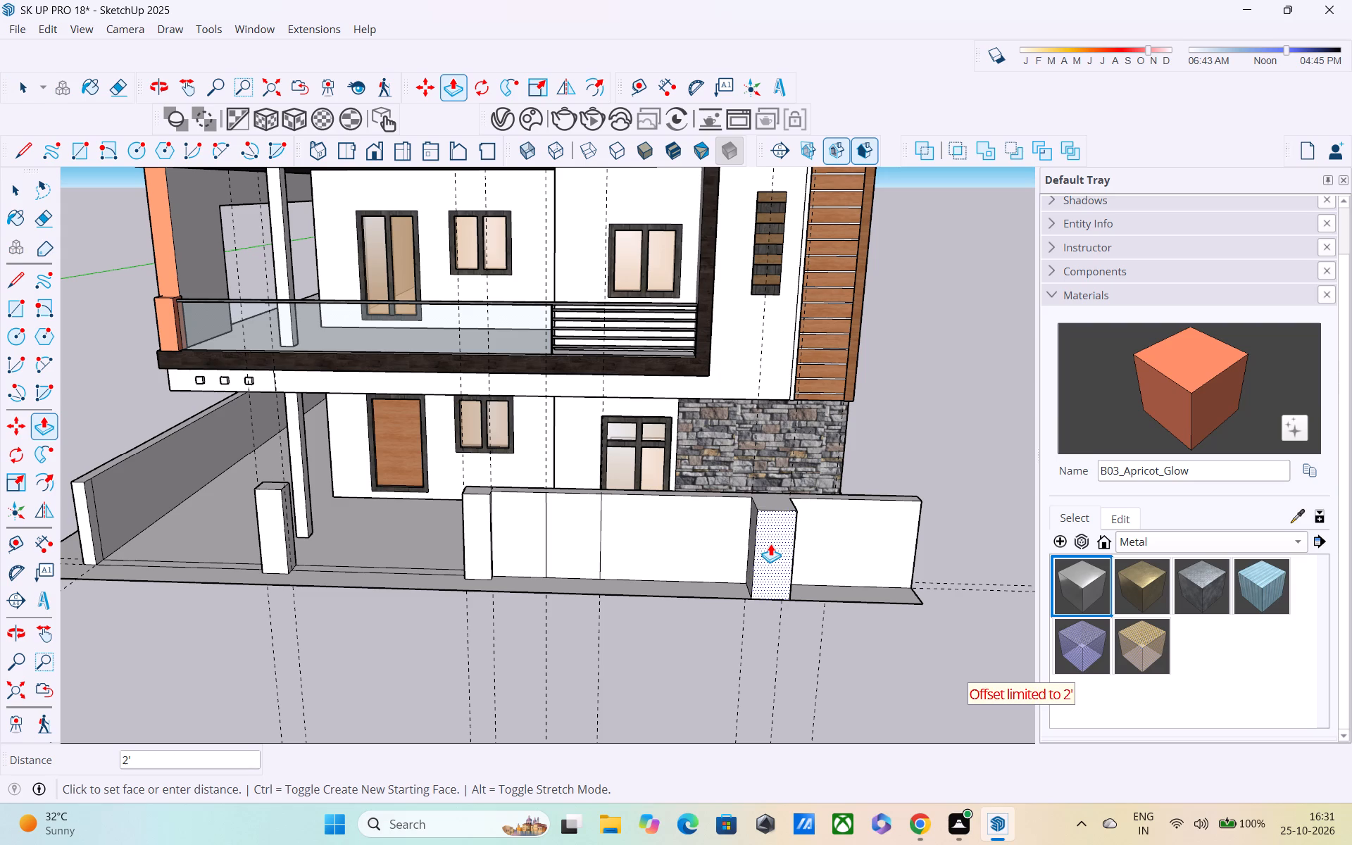
type("3\"")
key("Return")
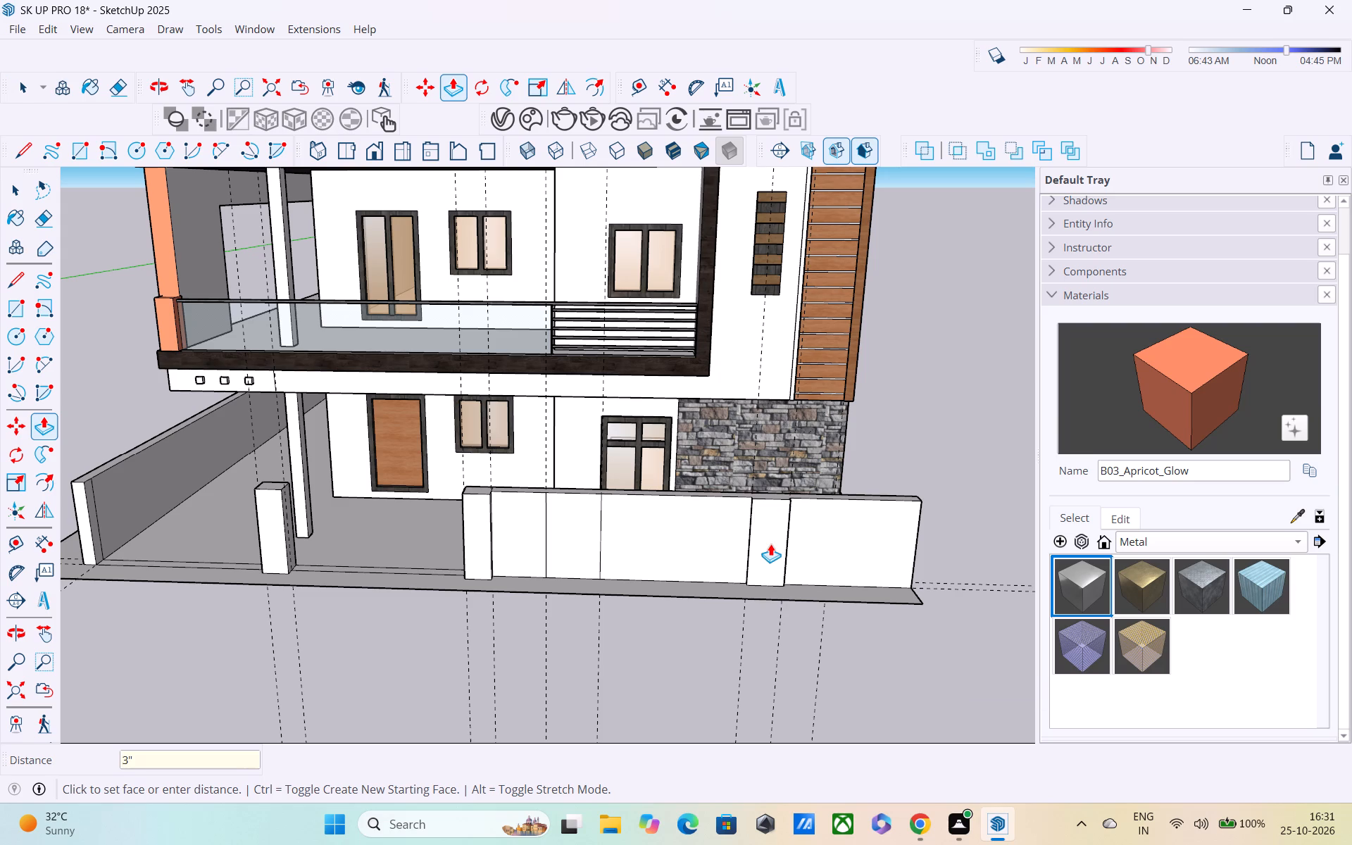
type("5\"")
key("Return")
Repeat the 5" outward pull on the 3' strip near the second gate pier.
double_click(563, 519)
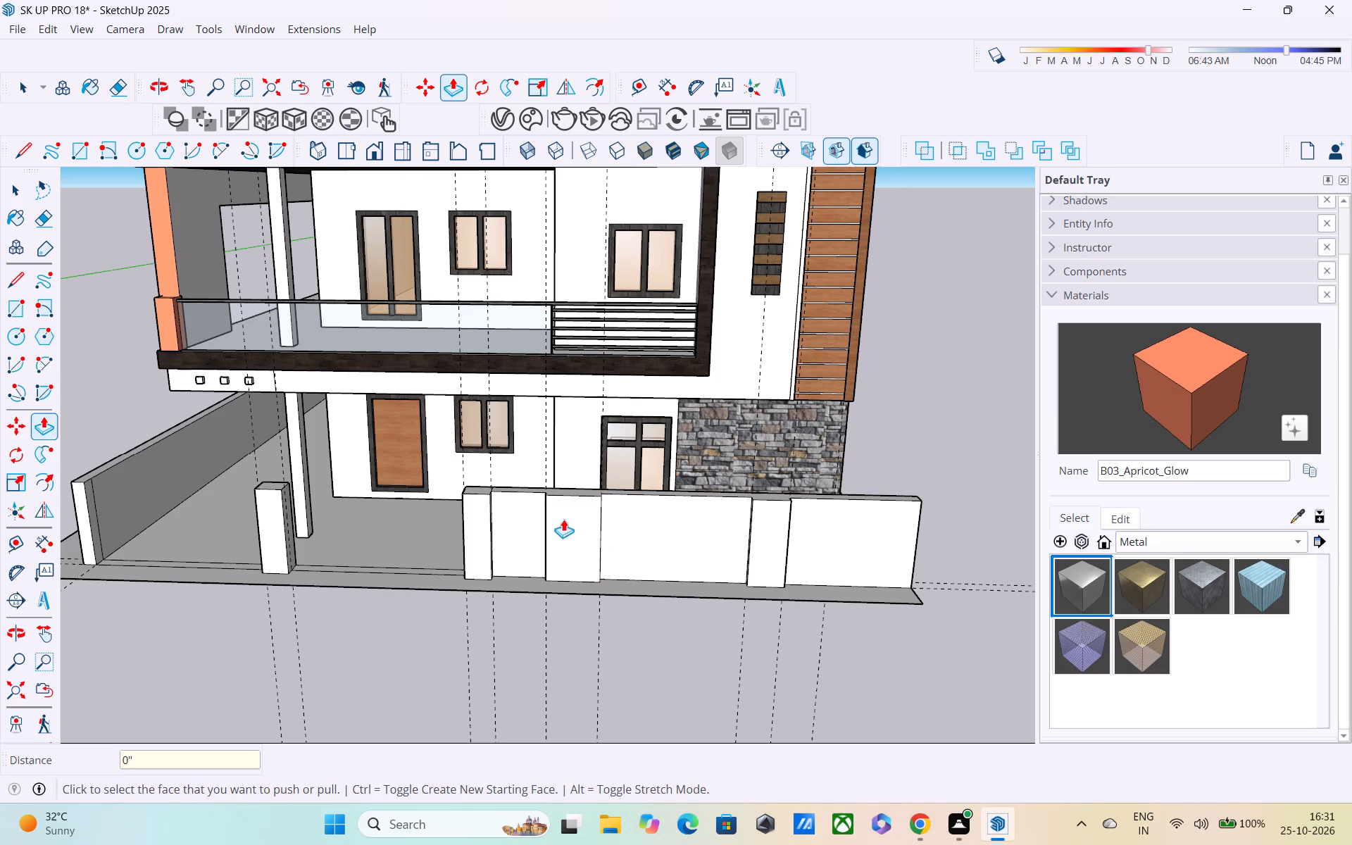
Examine the front wall's two projecting strips and the facade from several angles.
middle_click_drag(556, 505, 531, 464)
middle_click_drag(644, 527, 581, 482)
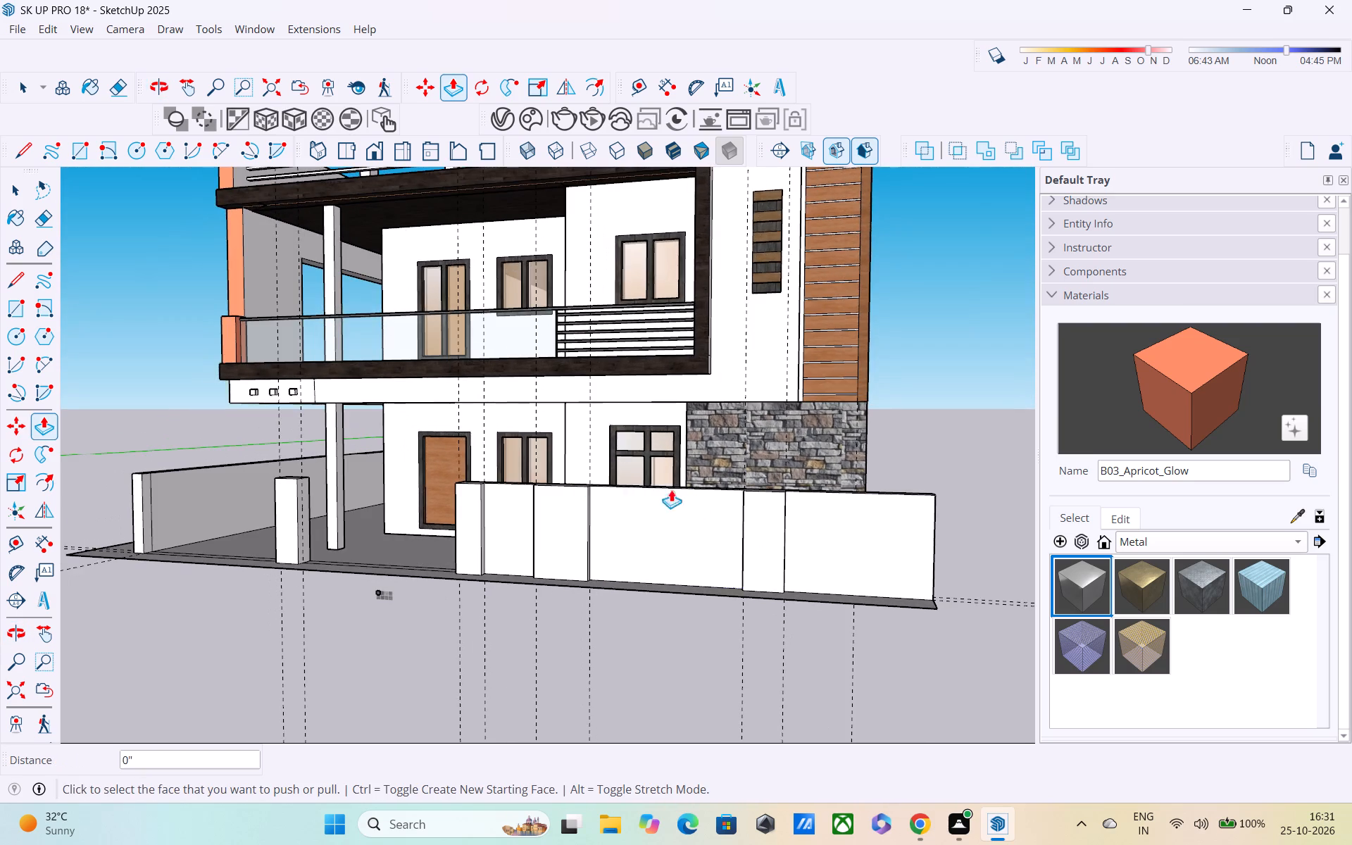
scroll(746, 515, "up", 2)
middle_click_drag(827, 520, 559, 575)
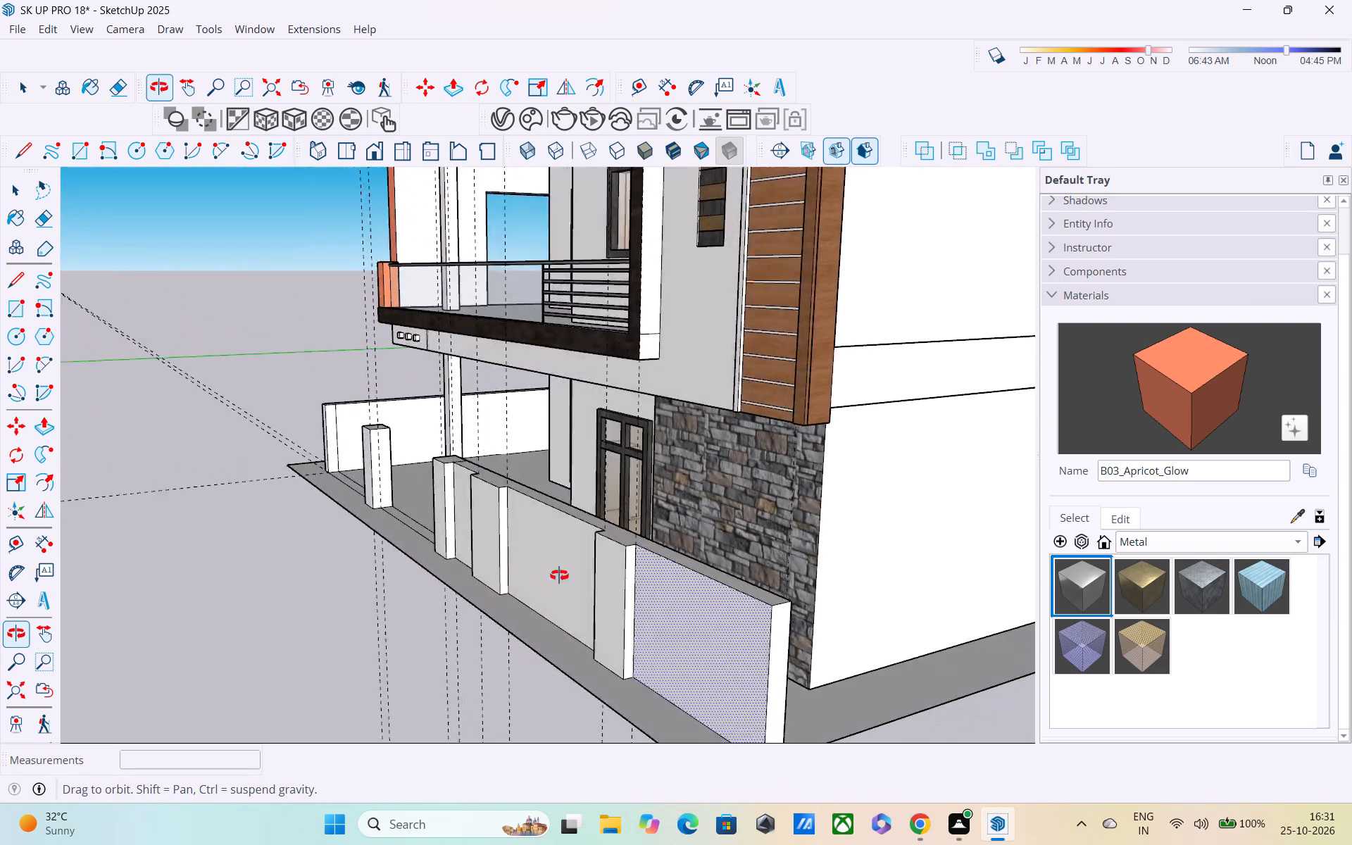
middle_click_drag(559, 575, 929, 547)
scroll(875, 520, "down", 3)
middle_click_drag(747, 521, 451, 526)
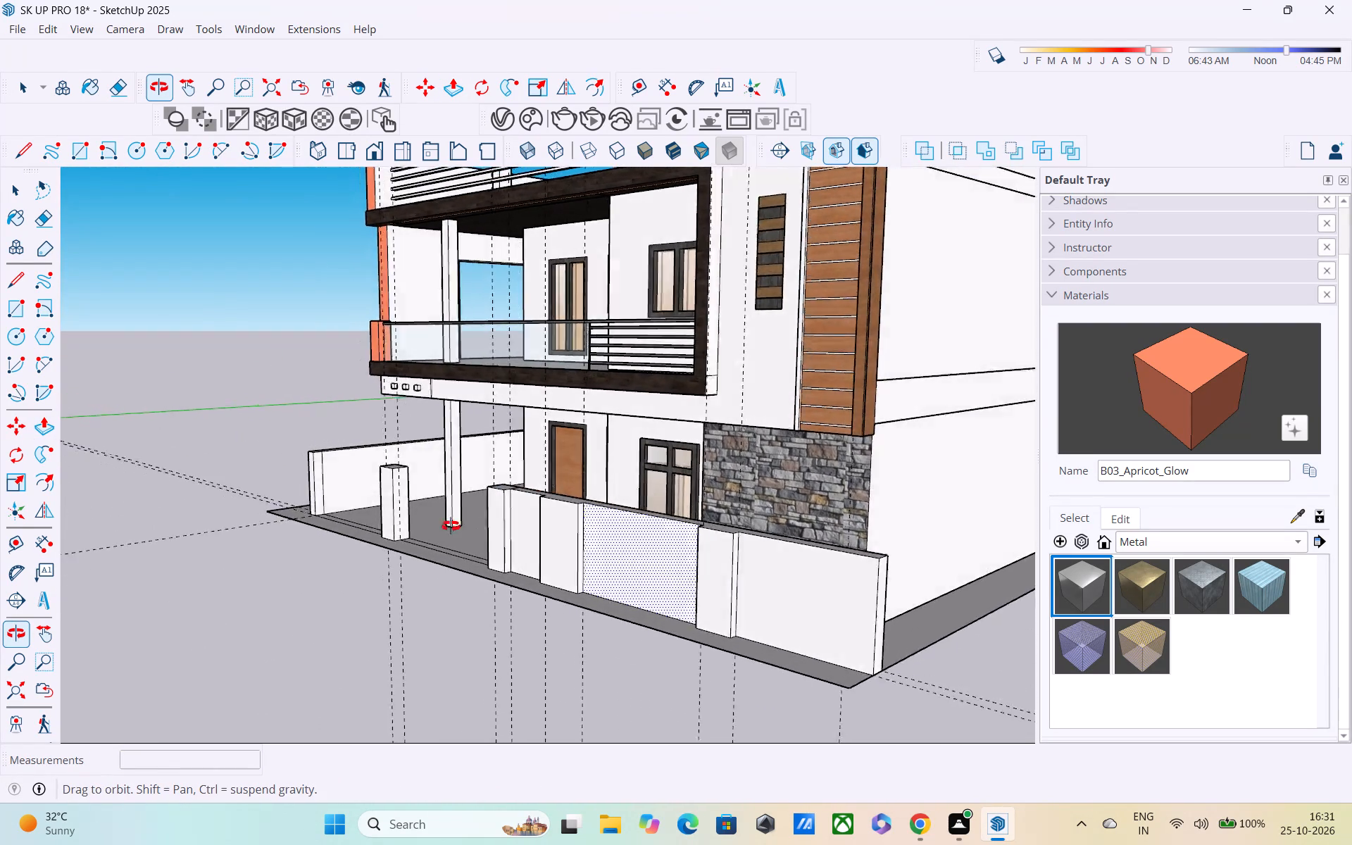
middle_click_drag(451, 526, 351, 542)
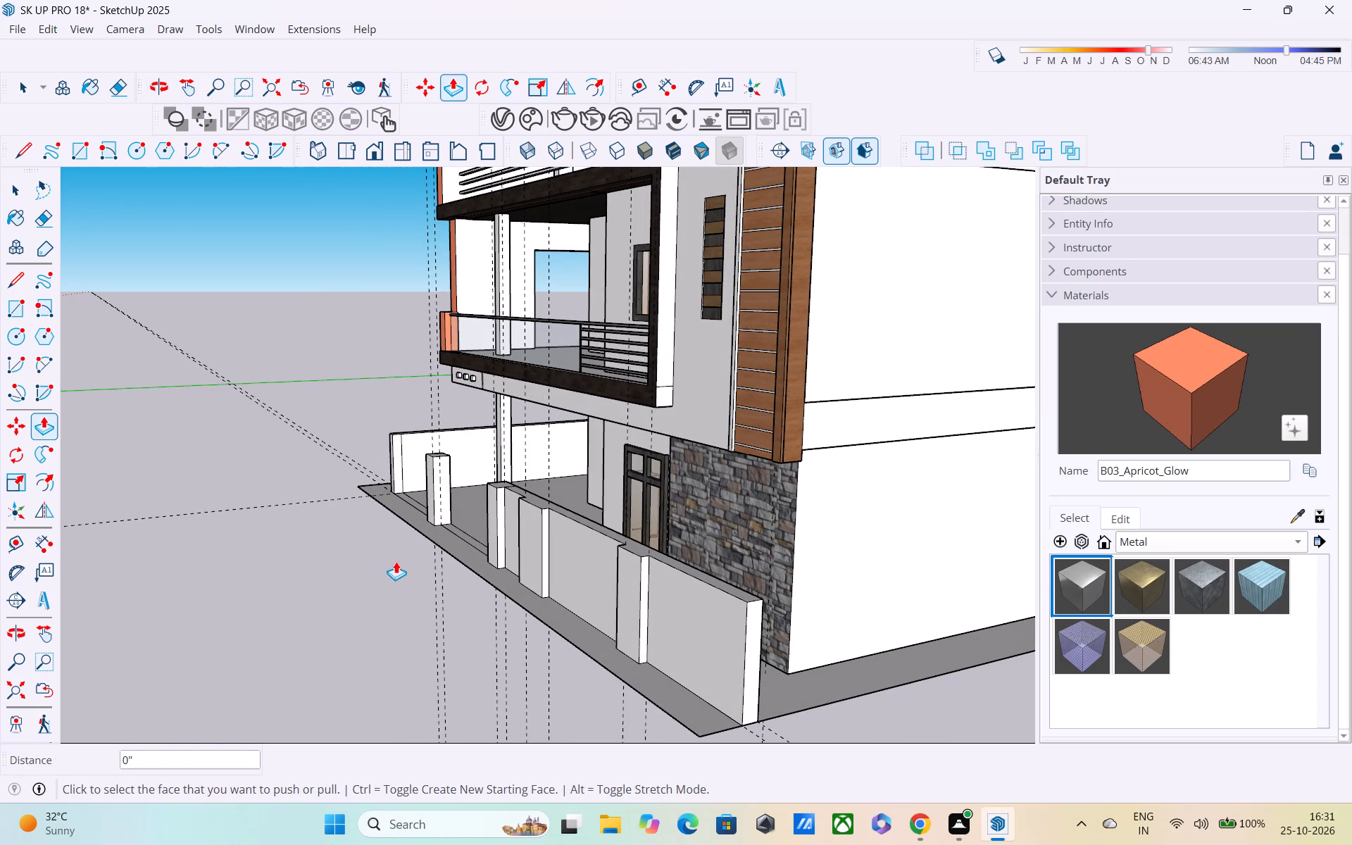
scroll(522, 554, "down", 1)
middle_click_drag(542, 551, 658, 508)
scroll(658, 508, "up", 1)
scroll(658, 508, "down", 3)
middle_click_drag(621, 579, 791, 570)
key("Escape")
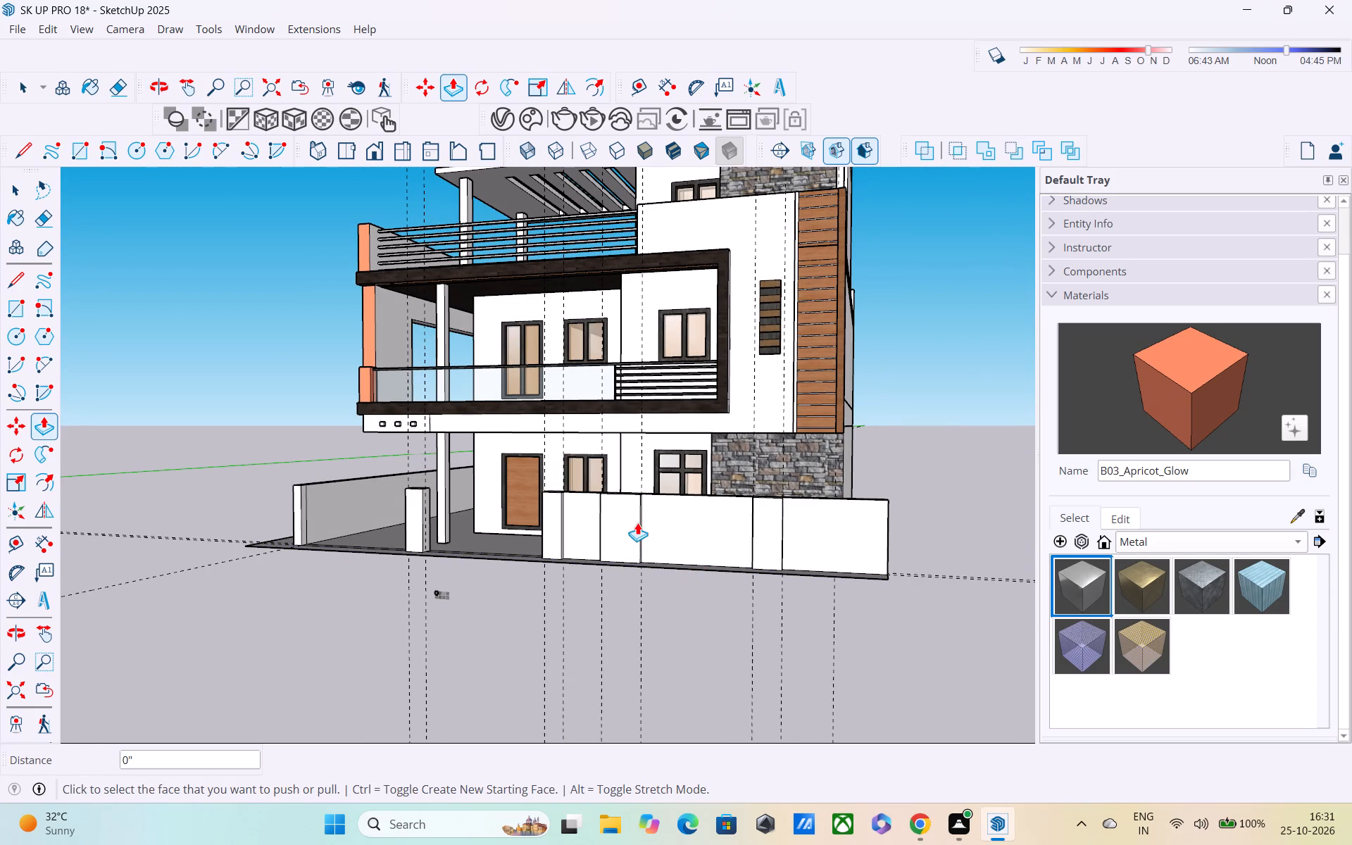
Place a horizontal guide on the front wall 1' below the top edge of the panel between the two projecting strips.
key("space")
key("t")
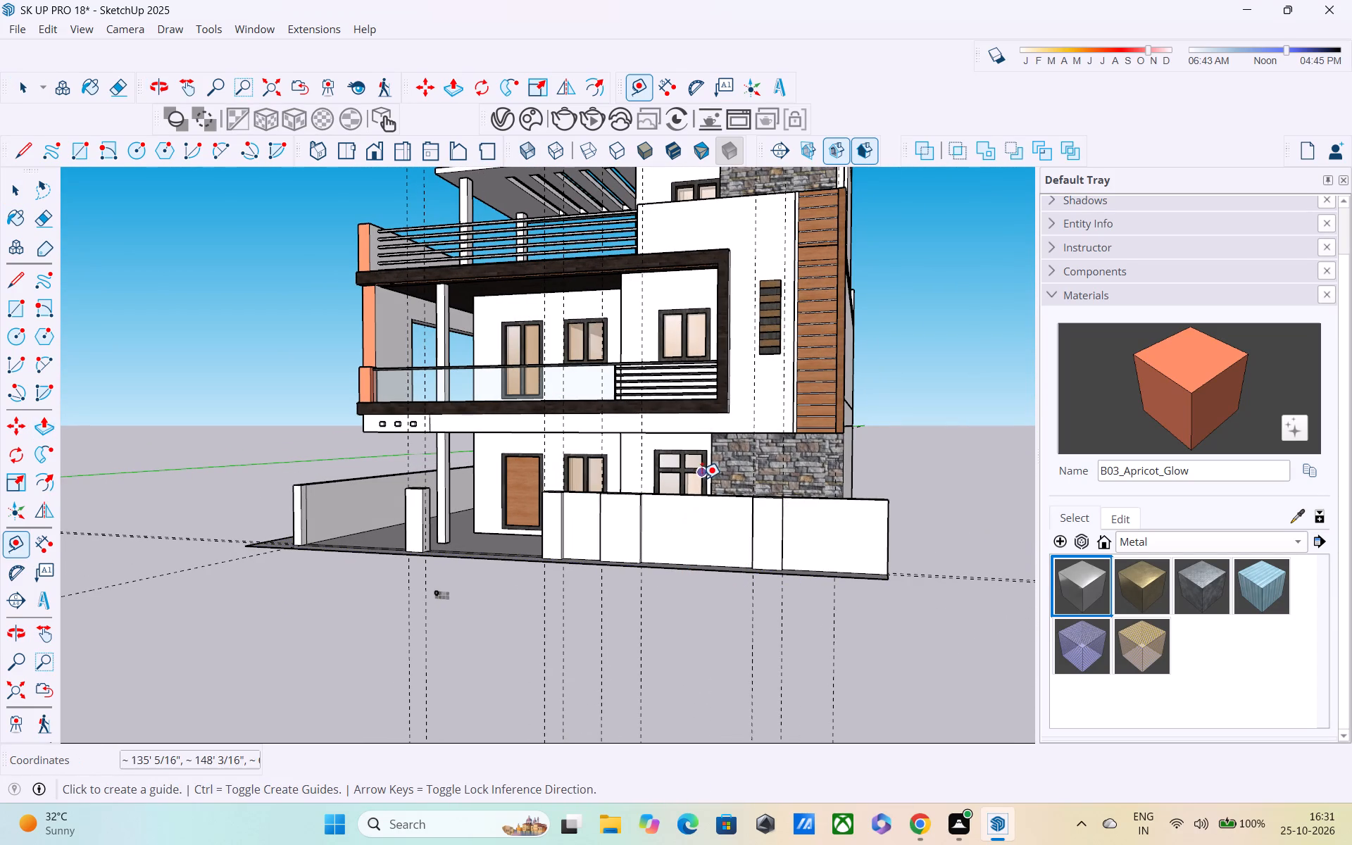
left_click(699, 496)
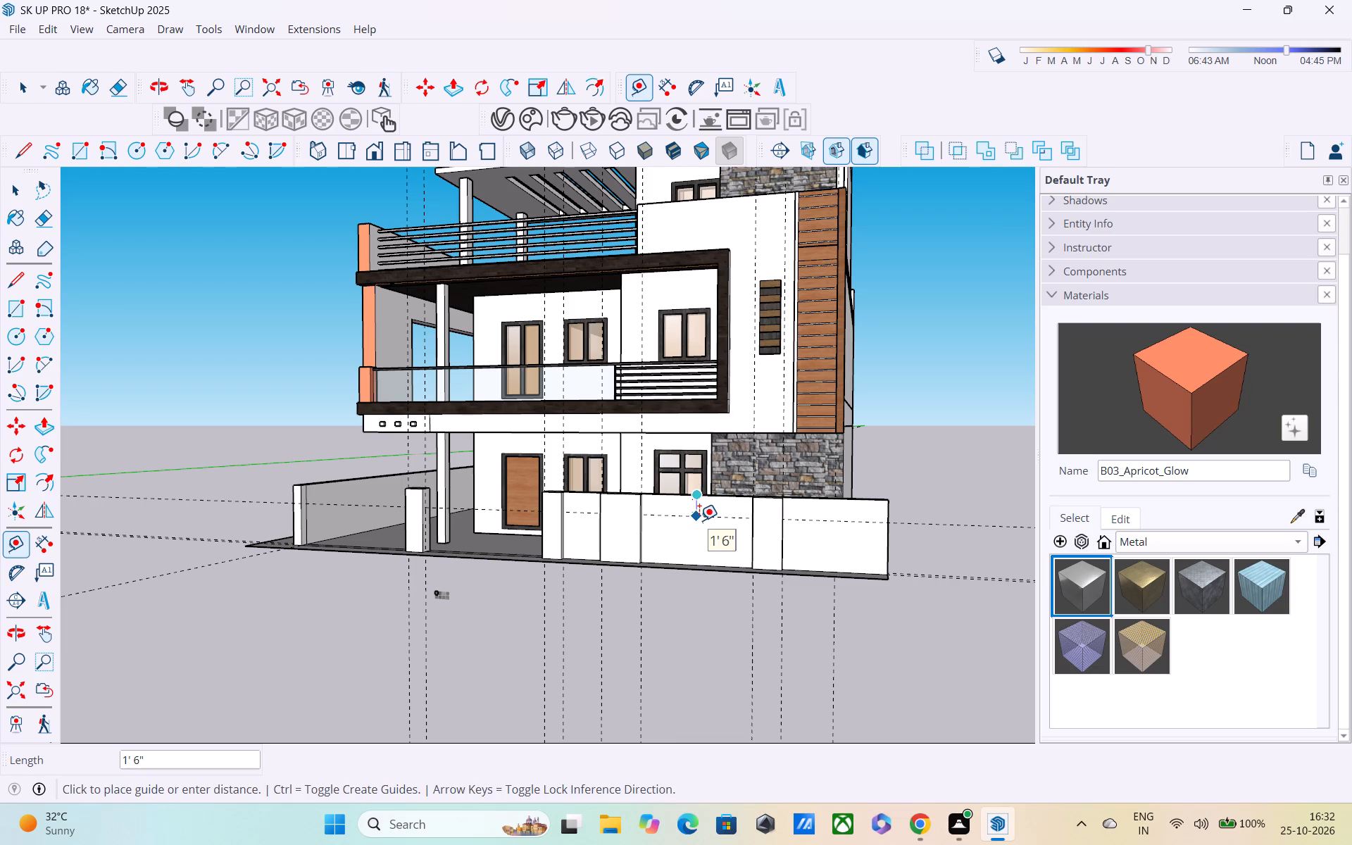
type("1'")
key("Return")
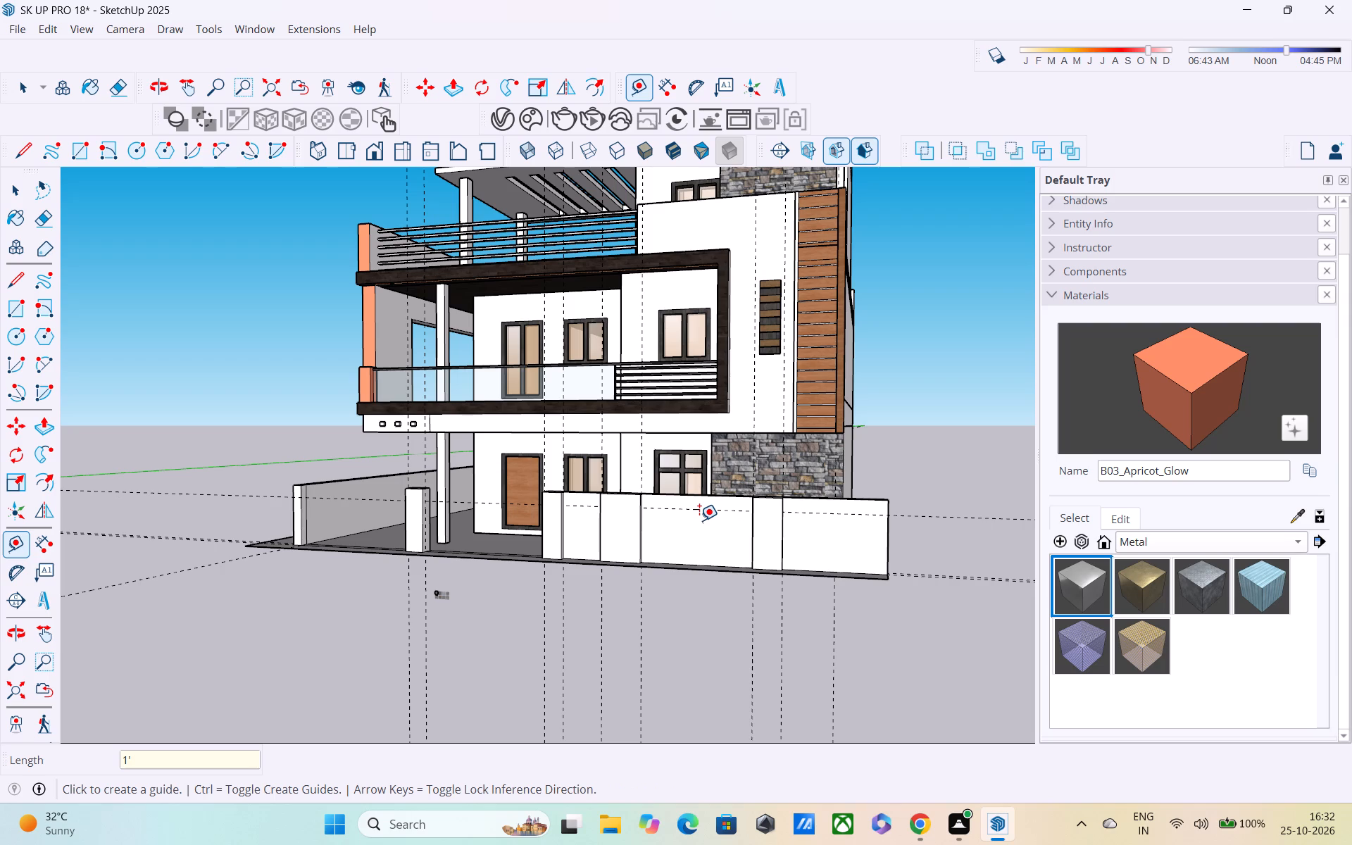
Draw a horizontal line about 8' long along the 1' guide, across the recessed panel between the two projecting strips.
scroll(718, 506, "up", 3)
middle_click_drag(642, 579, 508, 581)
scroll(676, 493, "up", 3)
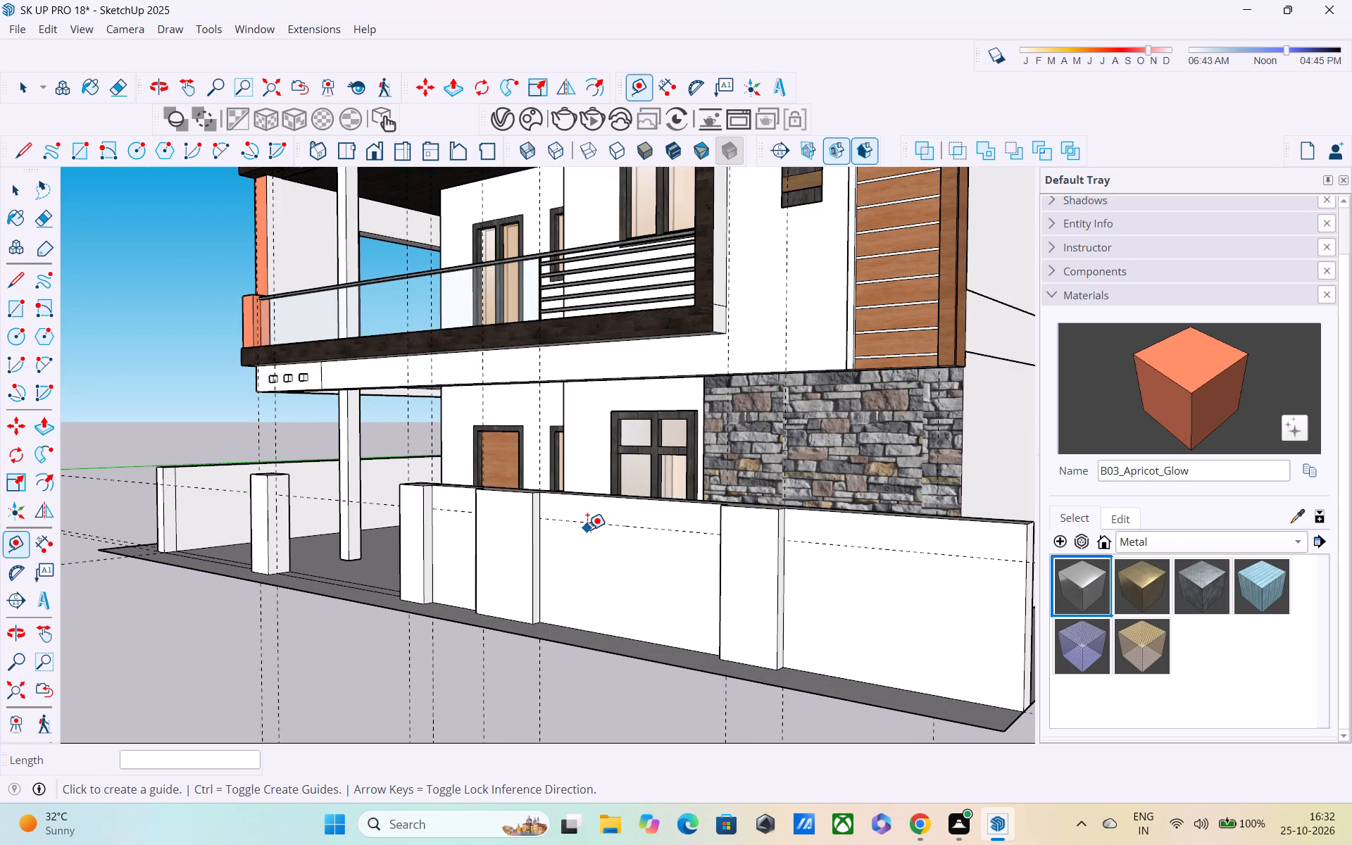
key("l")
scroll(580, 522, "up", 4)
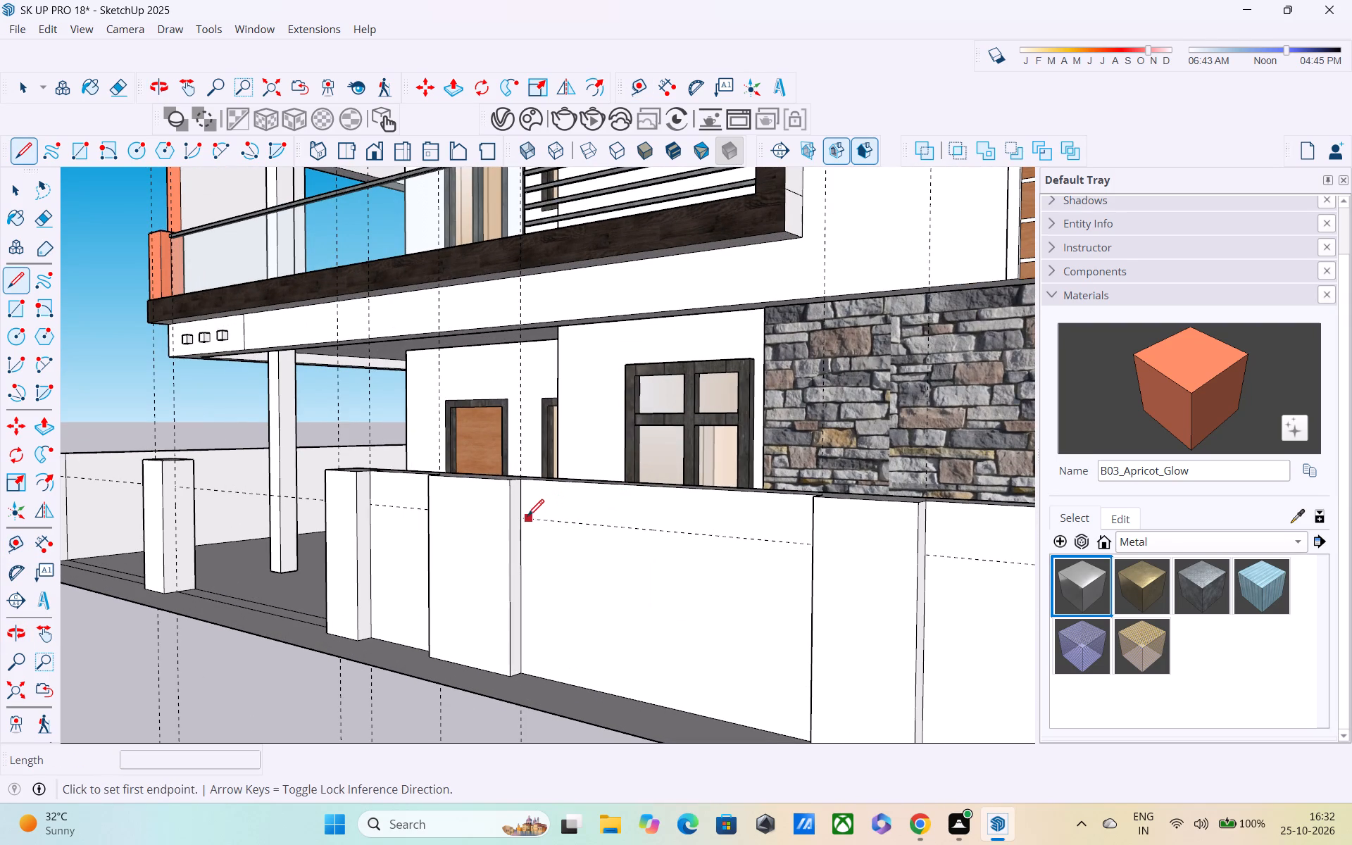
scroll(527, 518, "up", 6)
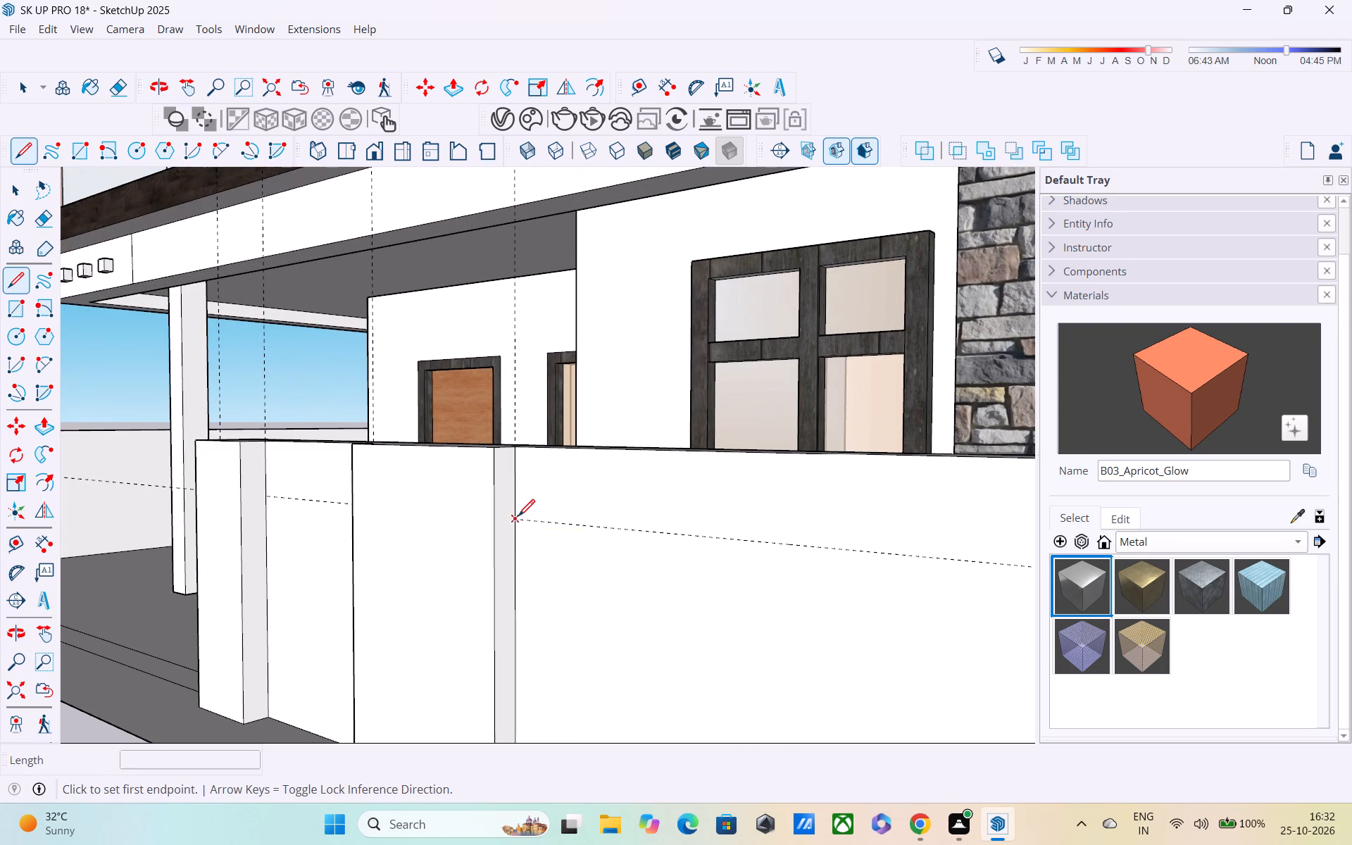
left_click(518, 518)
middle_click_drag(706, 530, 564, 487, "shift")
middle_click_drag(705, 532, 481, 496, "shift")
middle_click_drag(646, 518, 1013, 548)
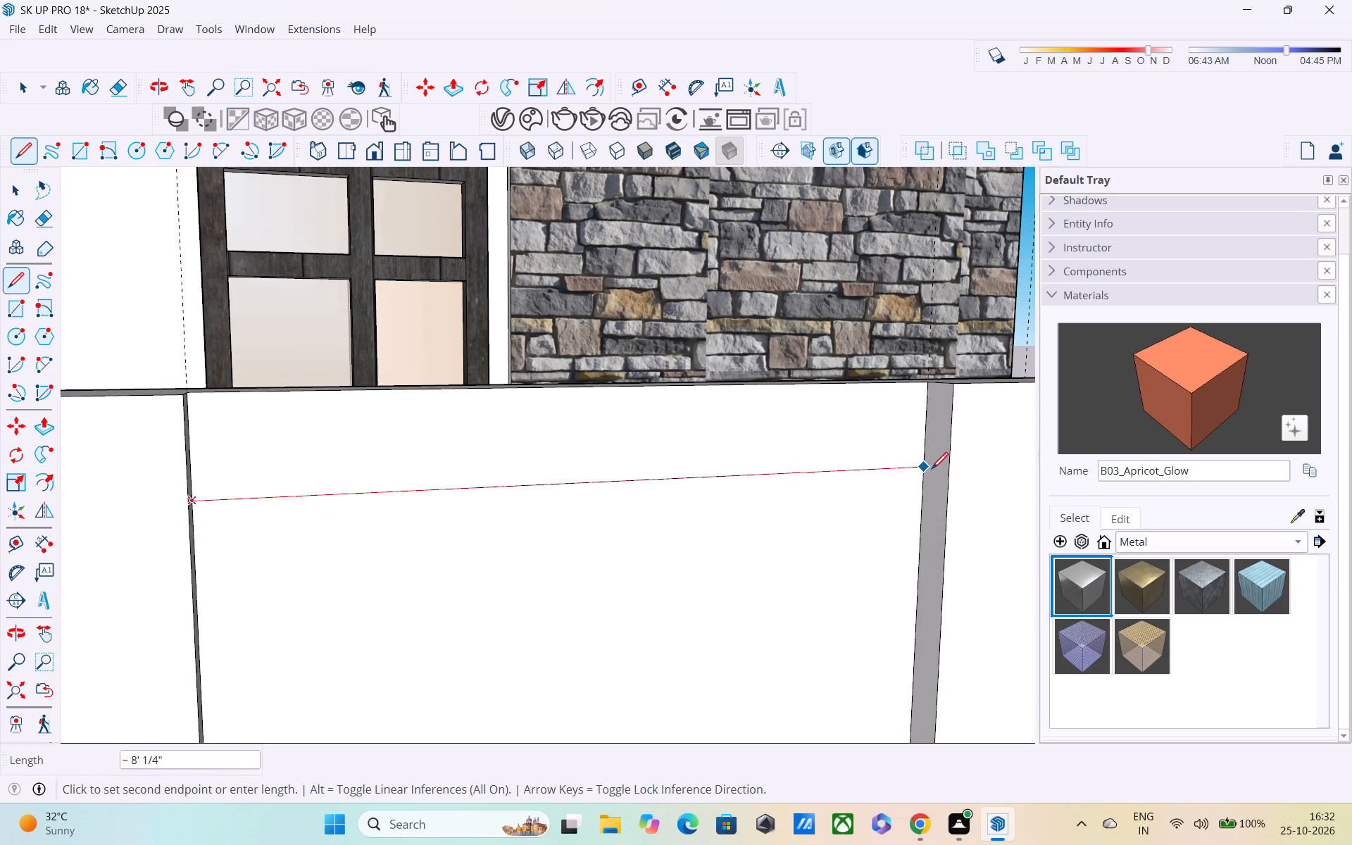
left_click(929, 470)
Draw 1' vertical lines from both ends of the horizontal line up to the wall's top edge, closing off the top band.
left_click_drag(922, 387, 927, 453)
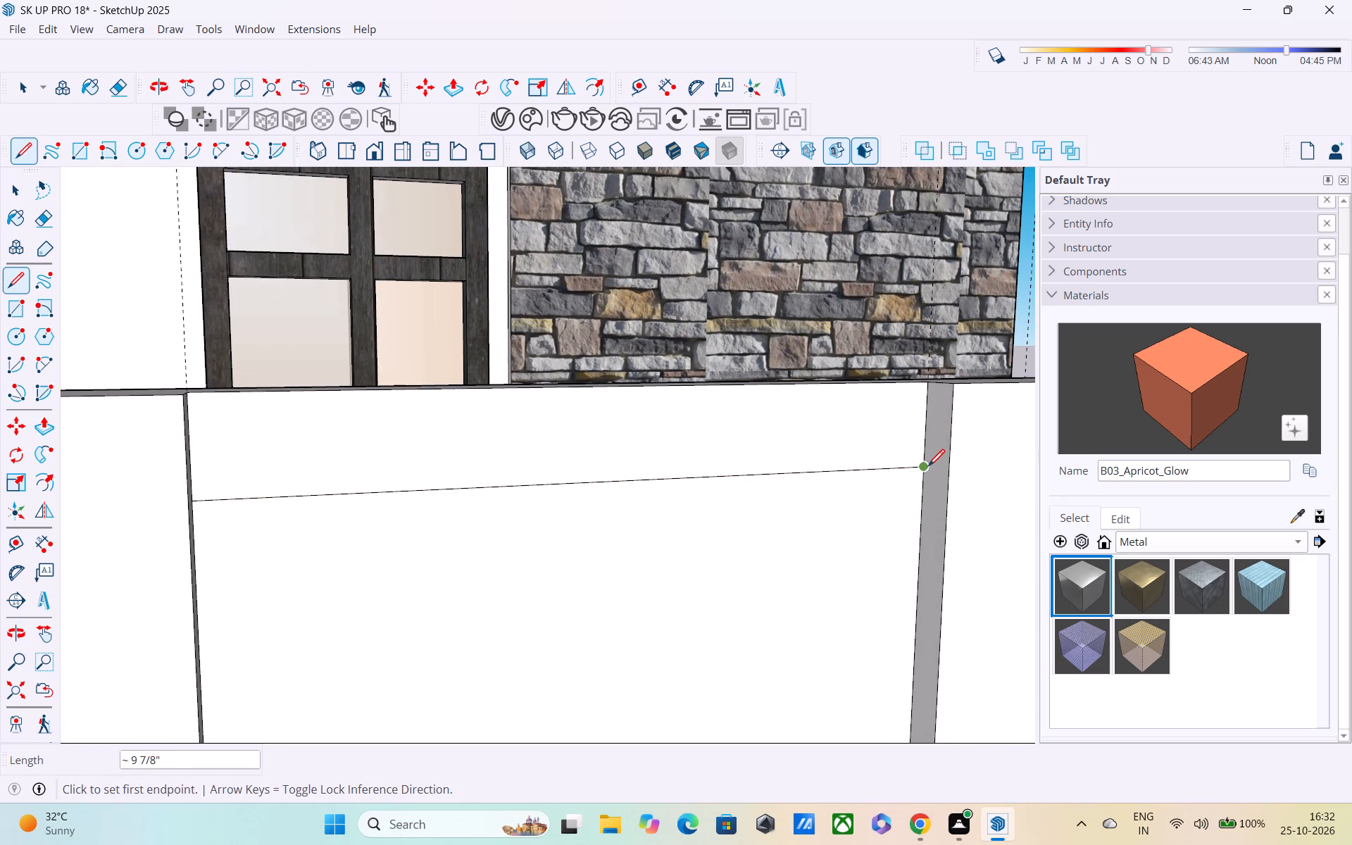
left_click(928, 468)
left_click(924, 387)
middle_click_drag(915, 392, 987, 427, "shift")
middle_click_drag(380, 506, 256, 515)
scroll(262, 522, "up", 2)
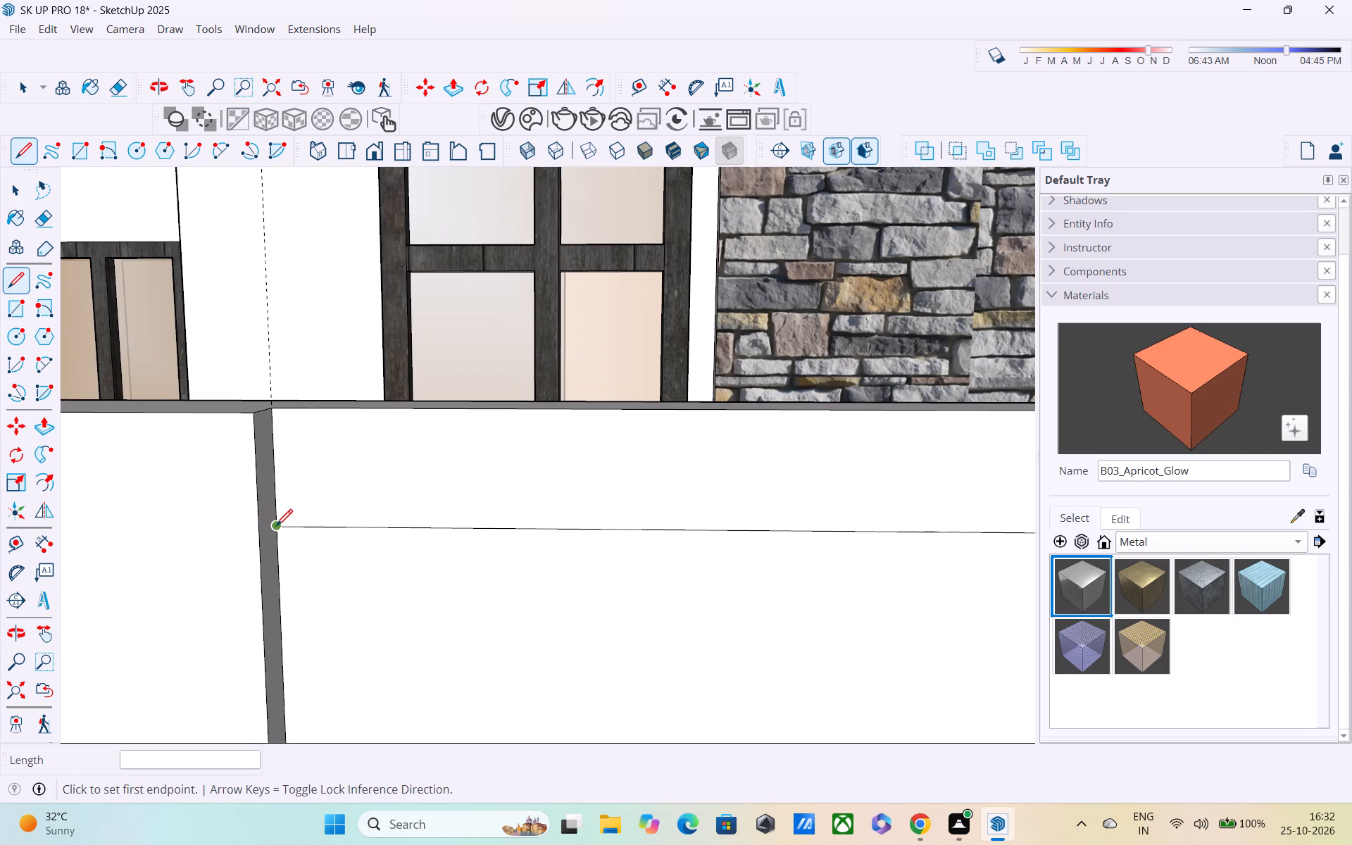
left_click(275, 527)
left_click(275, 408)
Push/Pull the 1' top band of the recessed panel outward by 2".
middle_click_drag(371, 426, 270, 408, "shift")
key("space")
key("p")
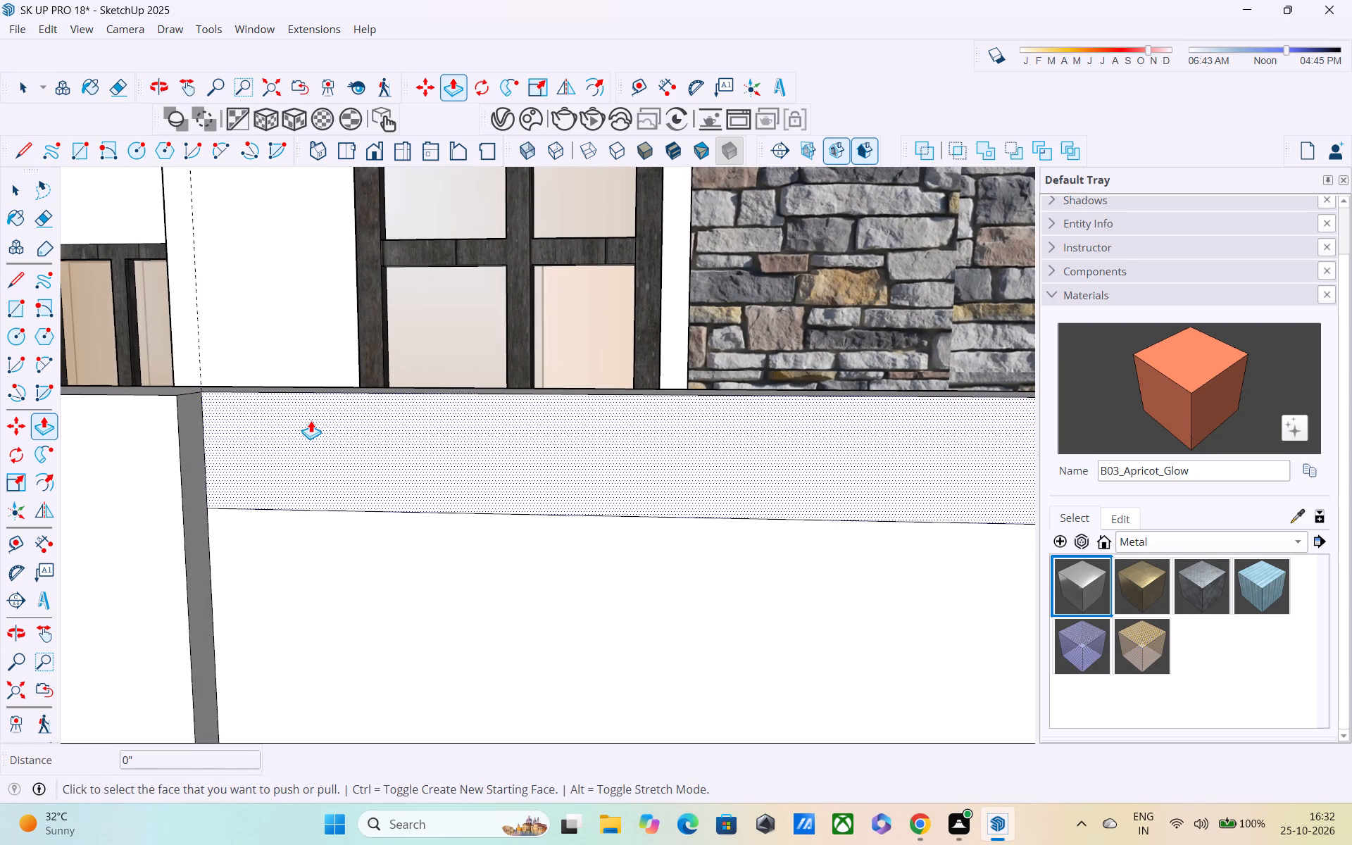
left_click(312, 420)
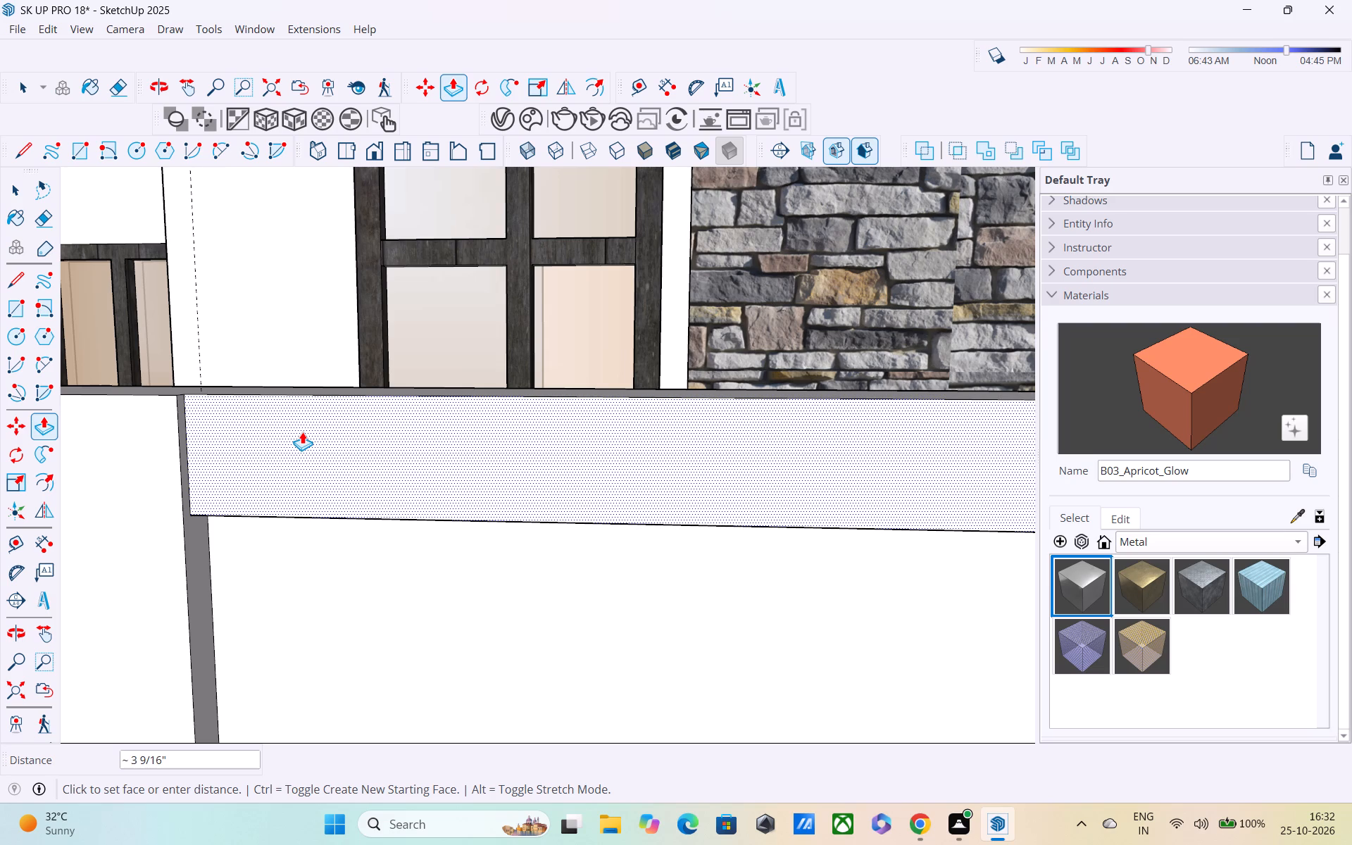
type("2\"")
key("Return")
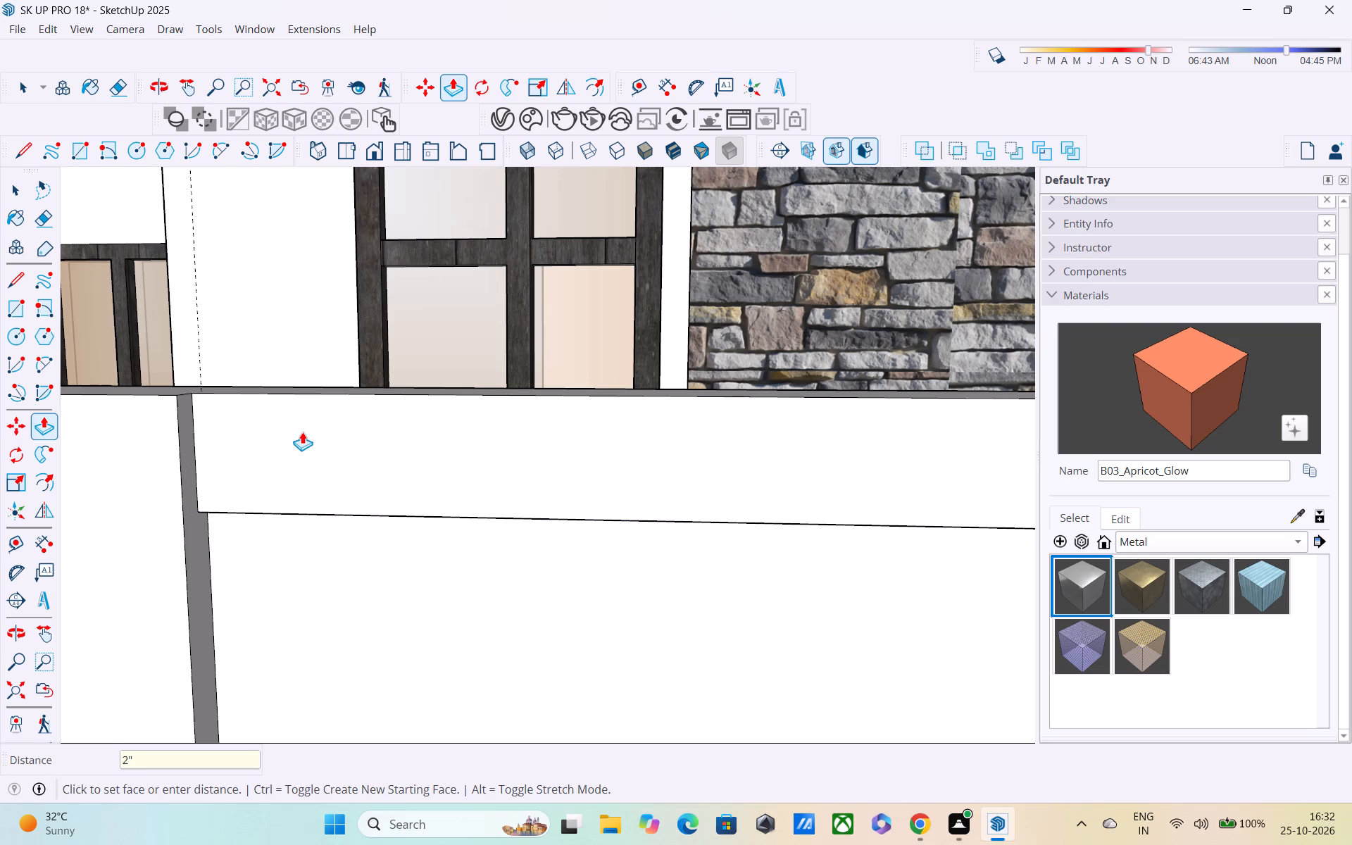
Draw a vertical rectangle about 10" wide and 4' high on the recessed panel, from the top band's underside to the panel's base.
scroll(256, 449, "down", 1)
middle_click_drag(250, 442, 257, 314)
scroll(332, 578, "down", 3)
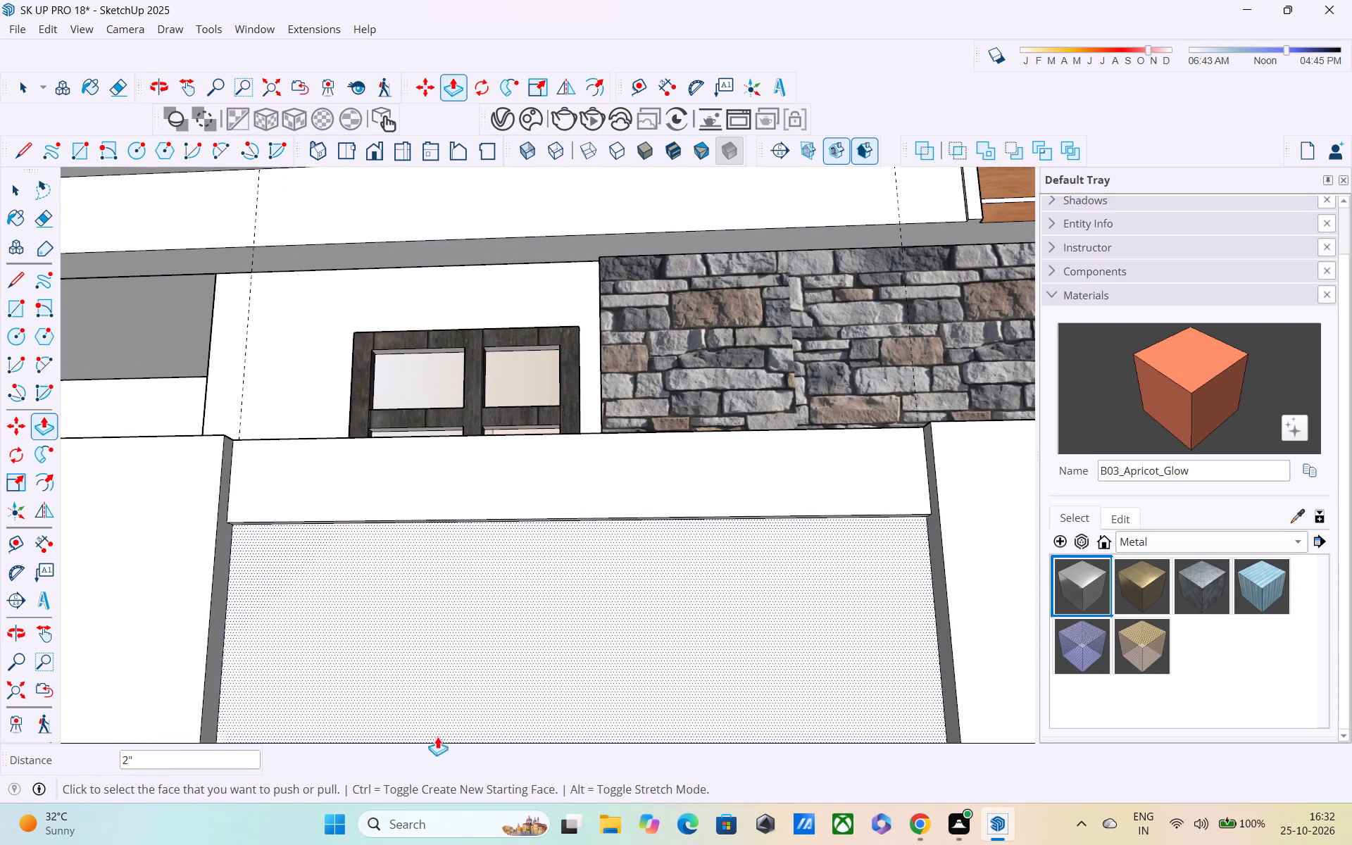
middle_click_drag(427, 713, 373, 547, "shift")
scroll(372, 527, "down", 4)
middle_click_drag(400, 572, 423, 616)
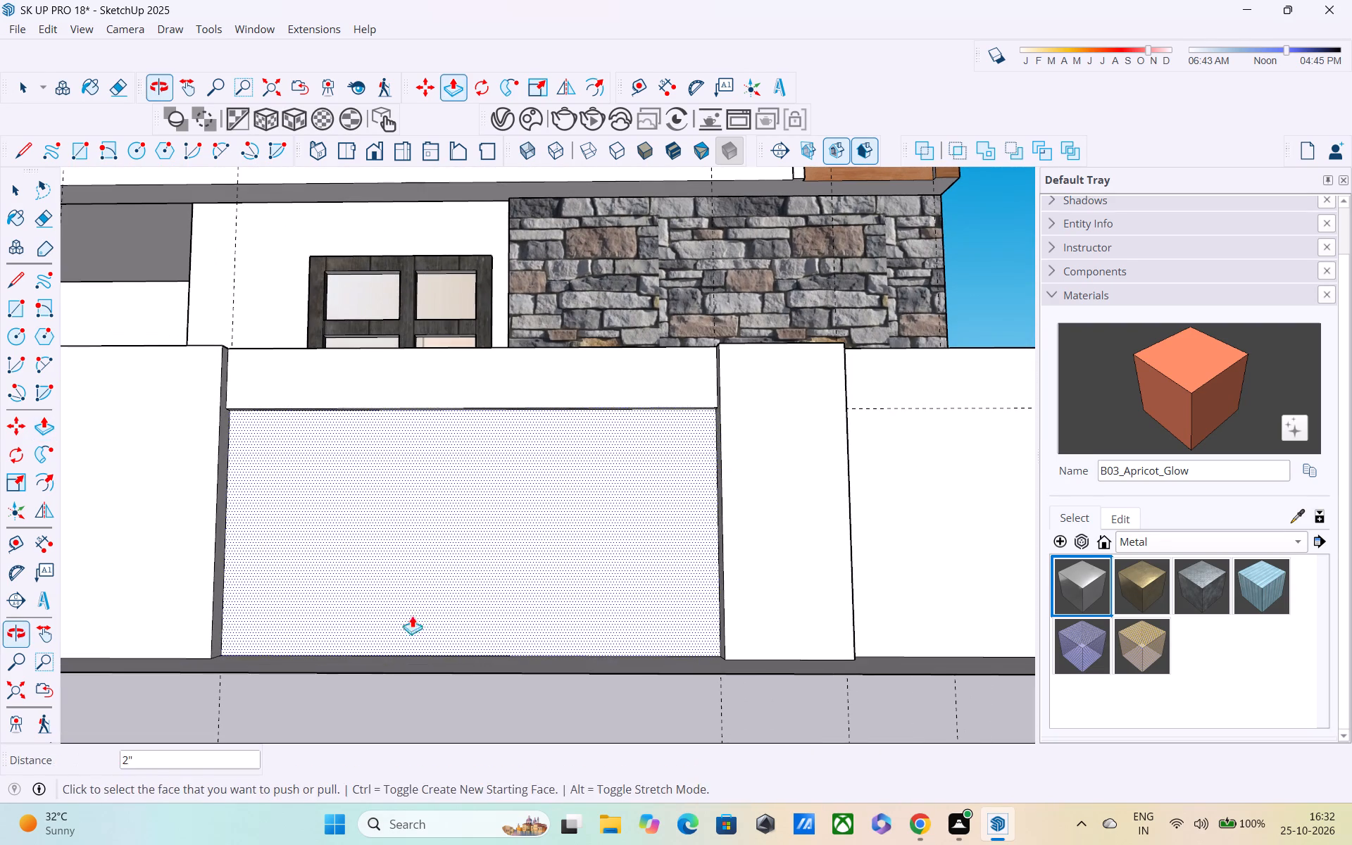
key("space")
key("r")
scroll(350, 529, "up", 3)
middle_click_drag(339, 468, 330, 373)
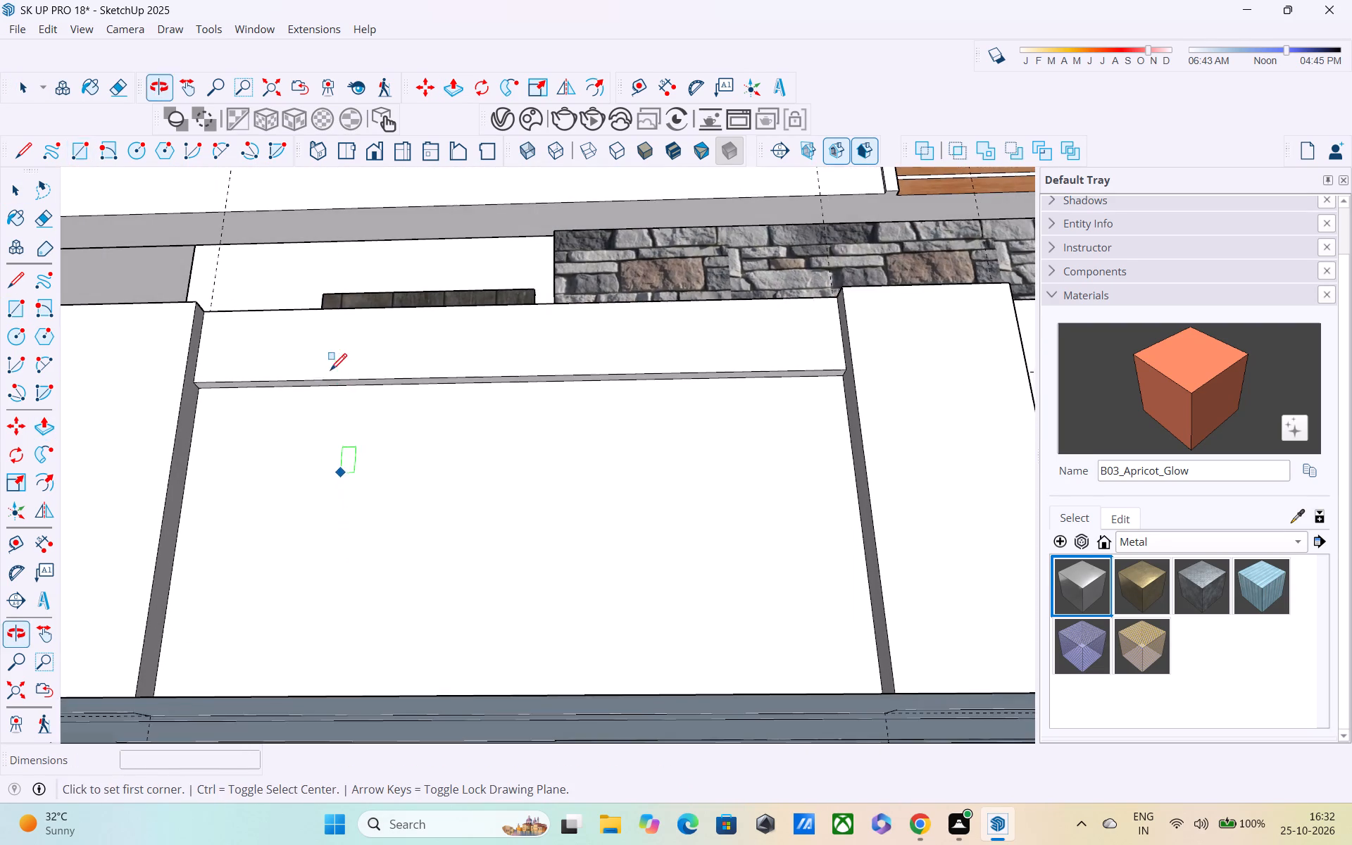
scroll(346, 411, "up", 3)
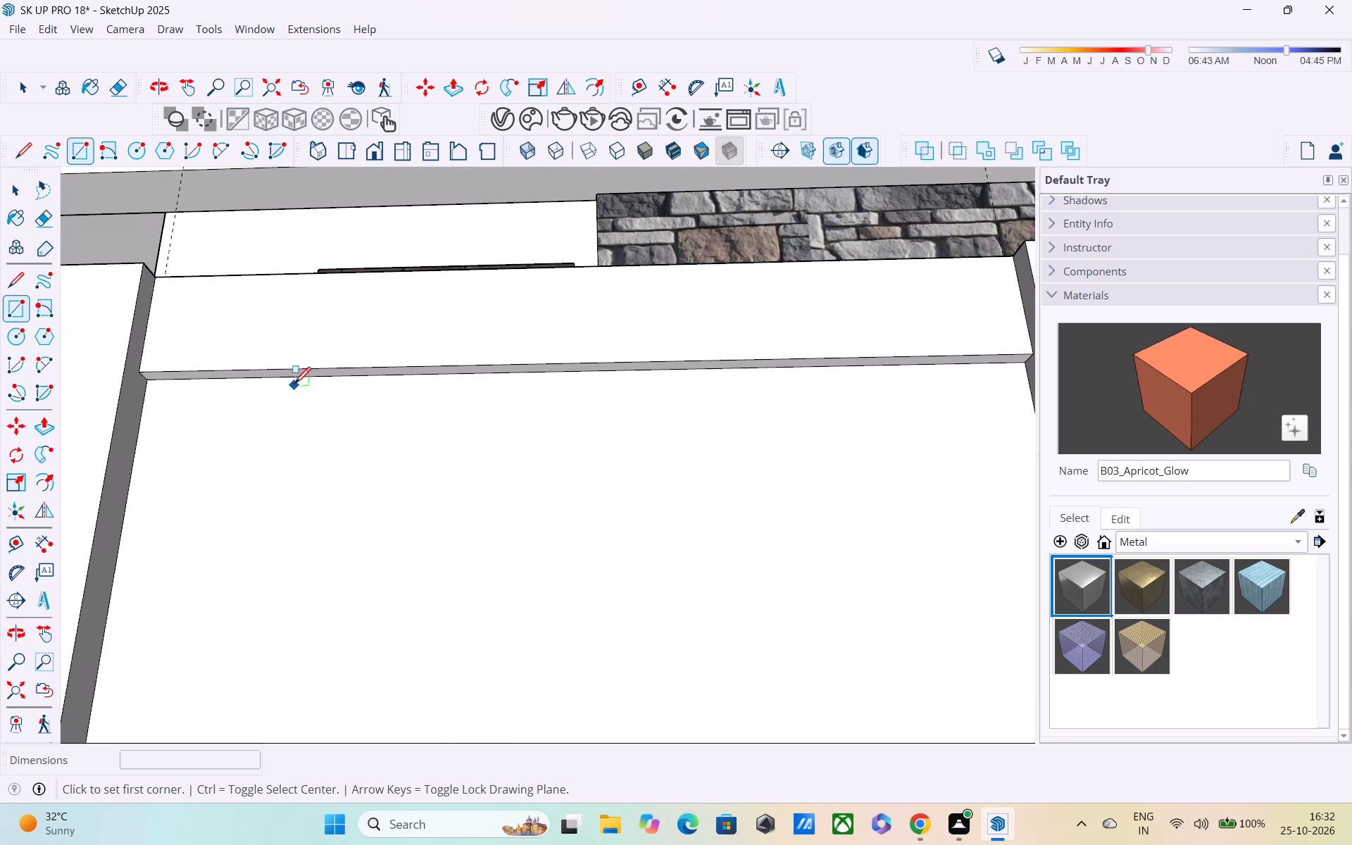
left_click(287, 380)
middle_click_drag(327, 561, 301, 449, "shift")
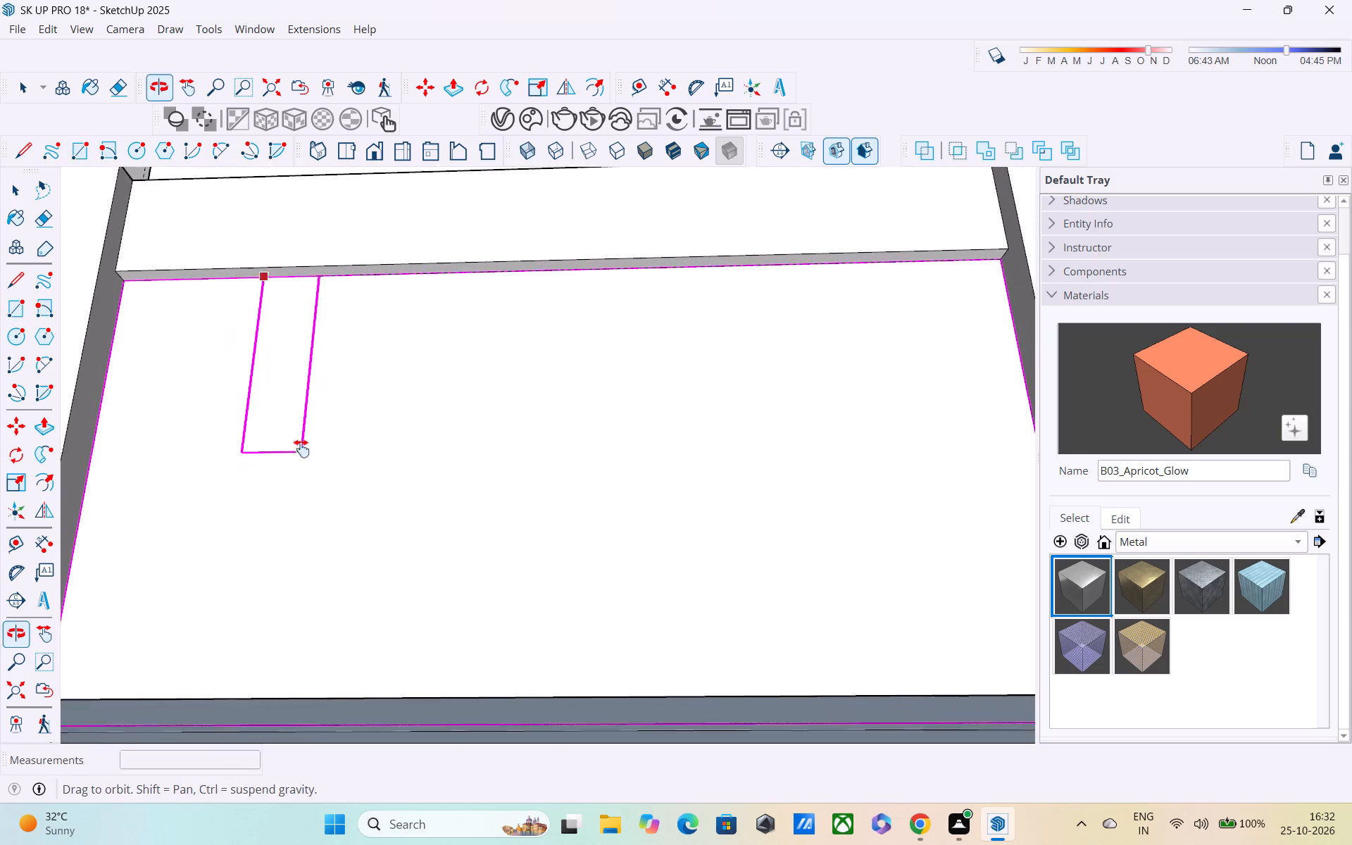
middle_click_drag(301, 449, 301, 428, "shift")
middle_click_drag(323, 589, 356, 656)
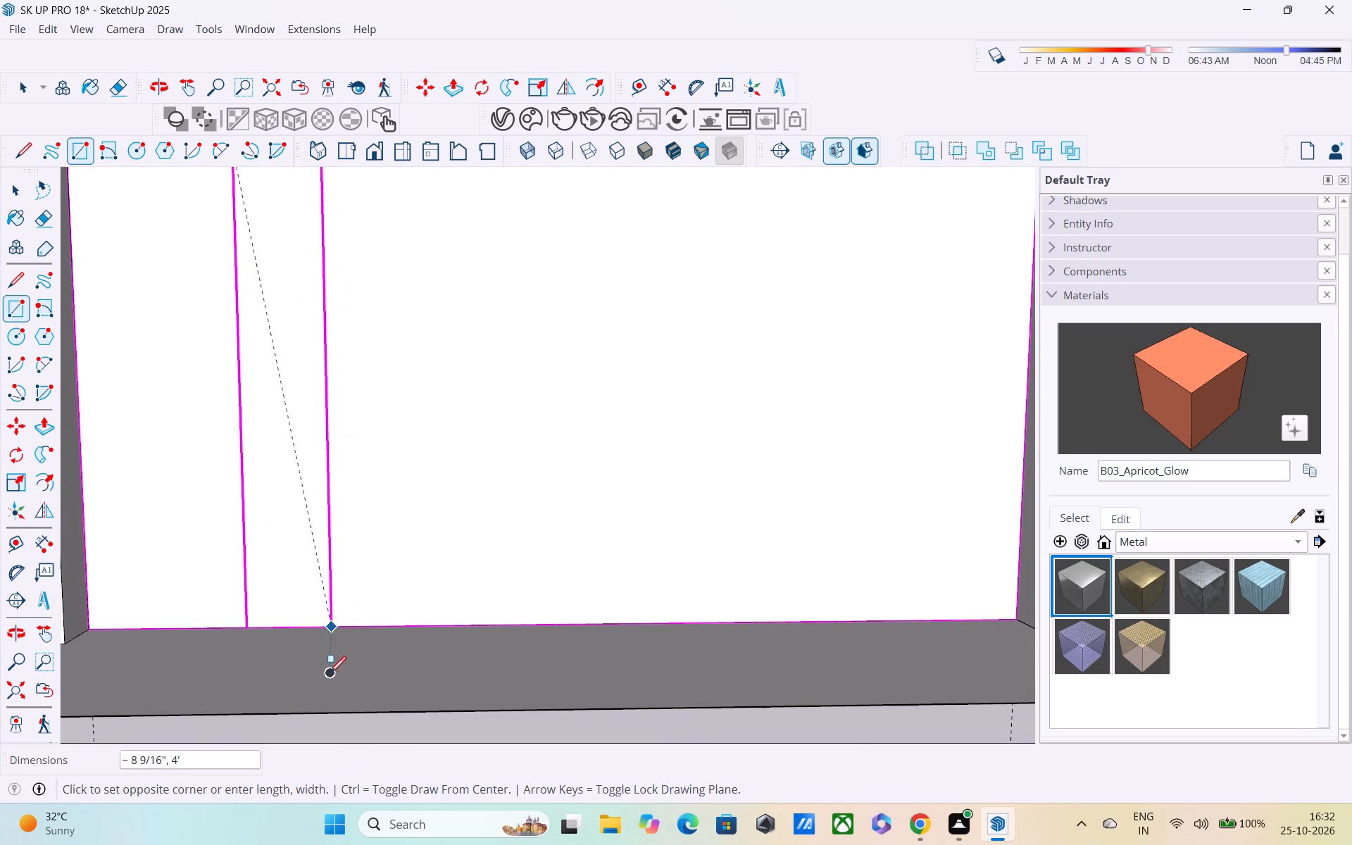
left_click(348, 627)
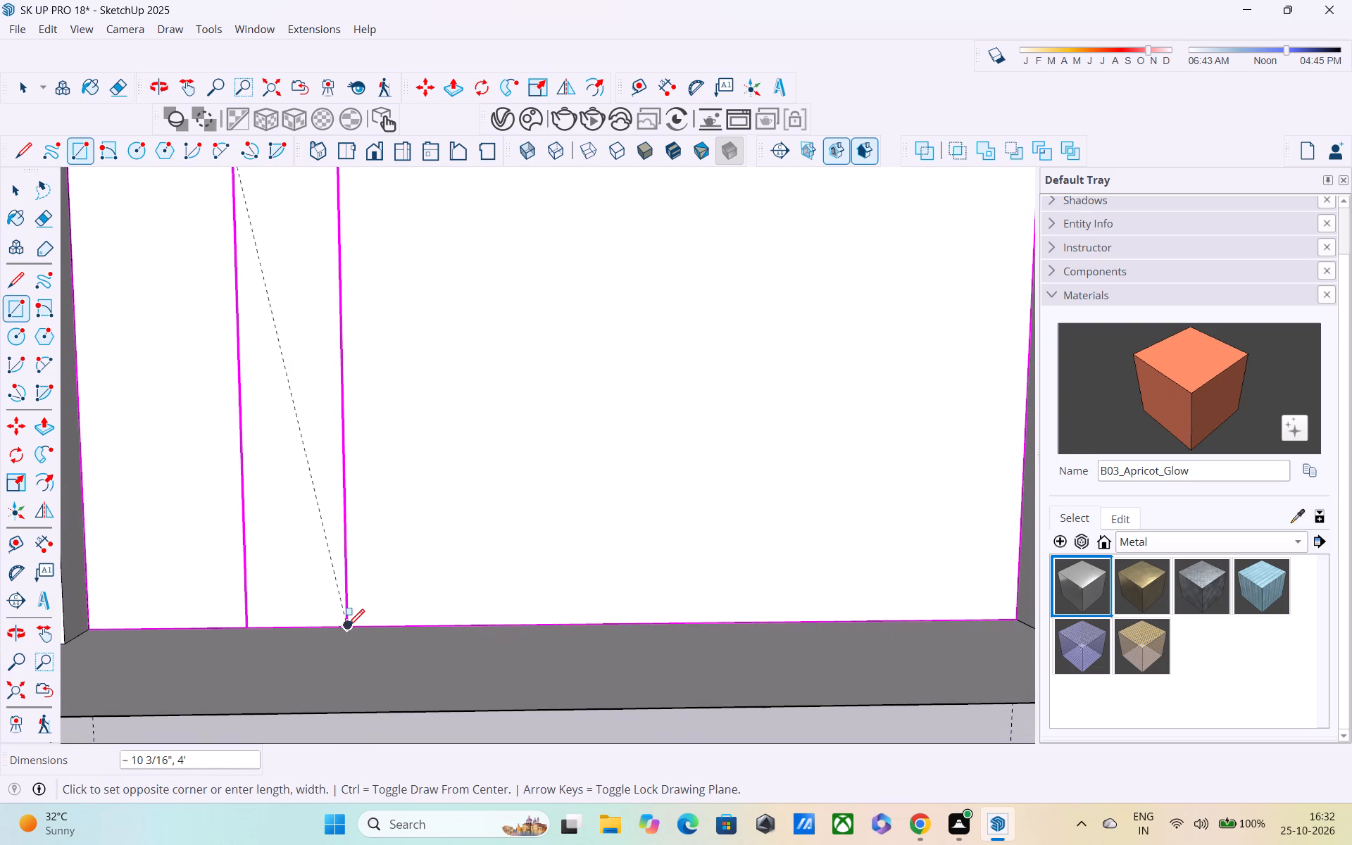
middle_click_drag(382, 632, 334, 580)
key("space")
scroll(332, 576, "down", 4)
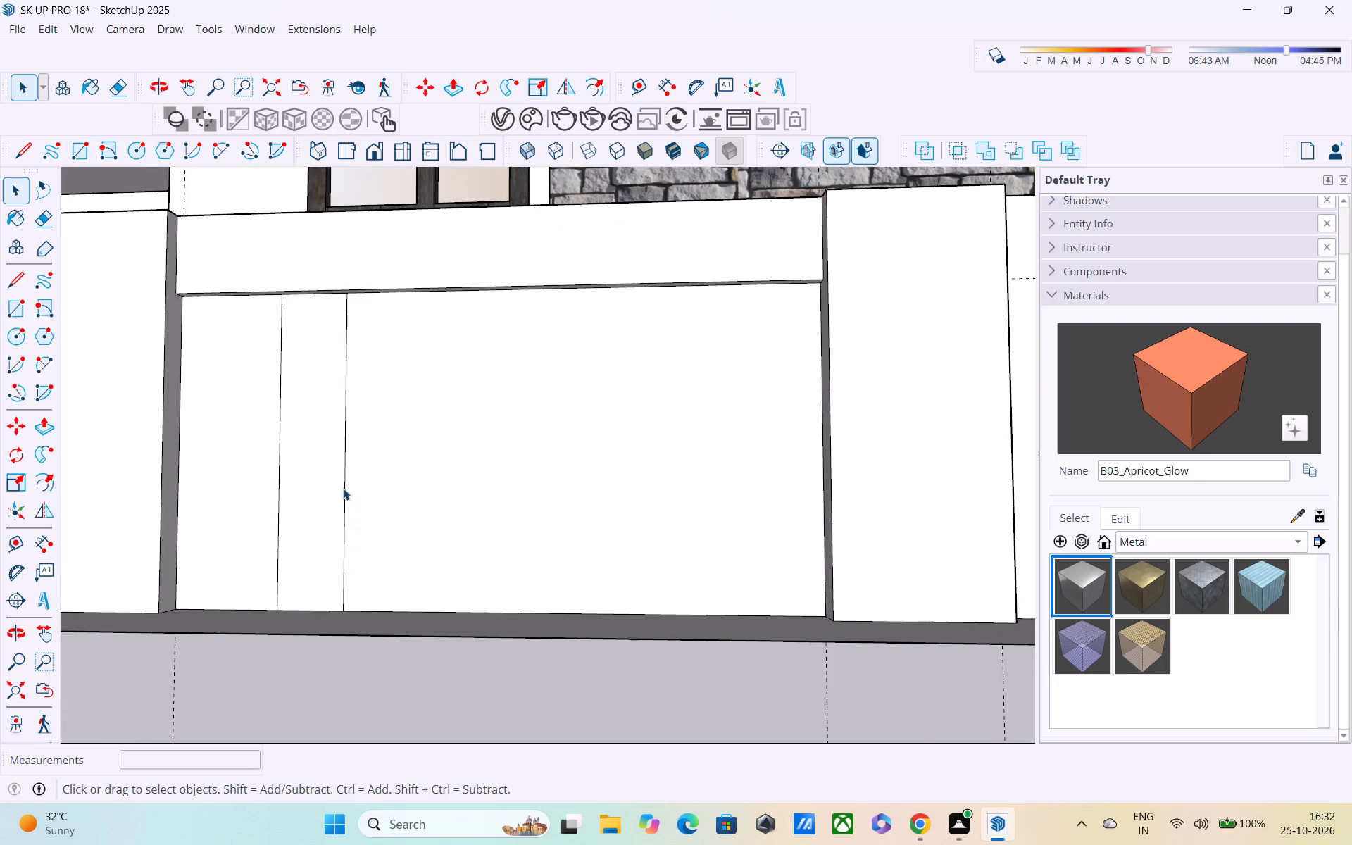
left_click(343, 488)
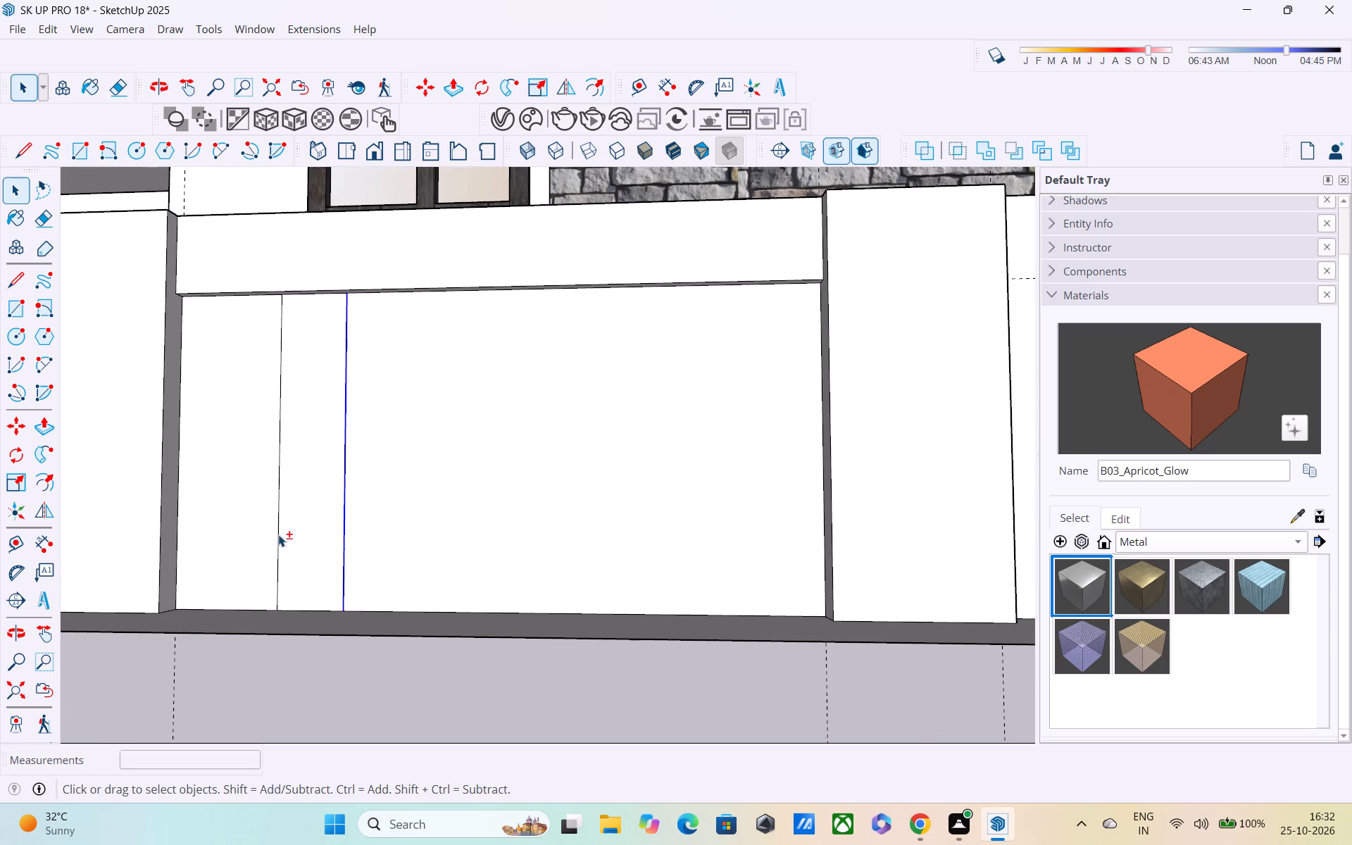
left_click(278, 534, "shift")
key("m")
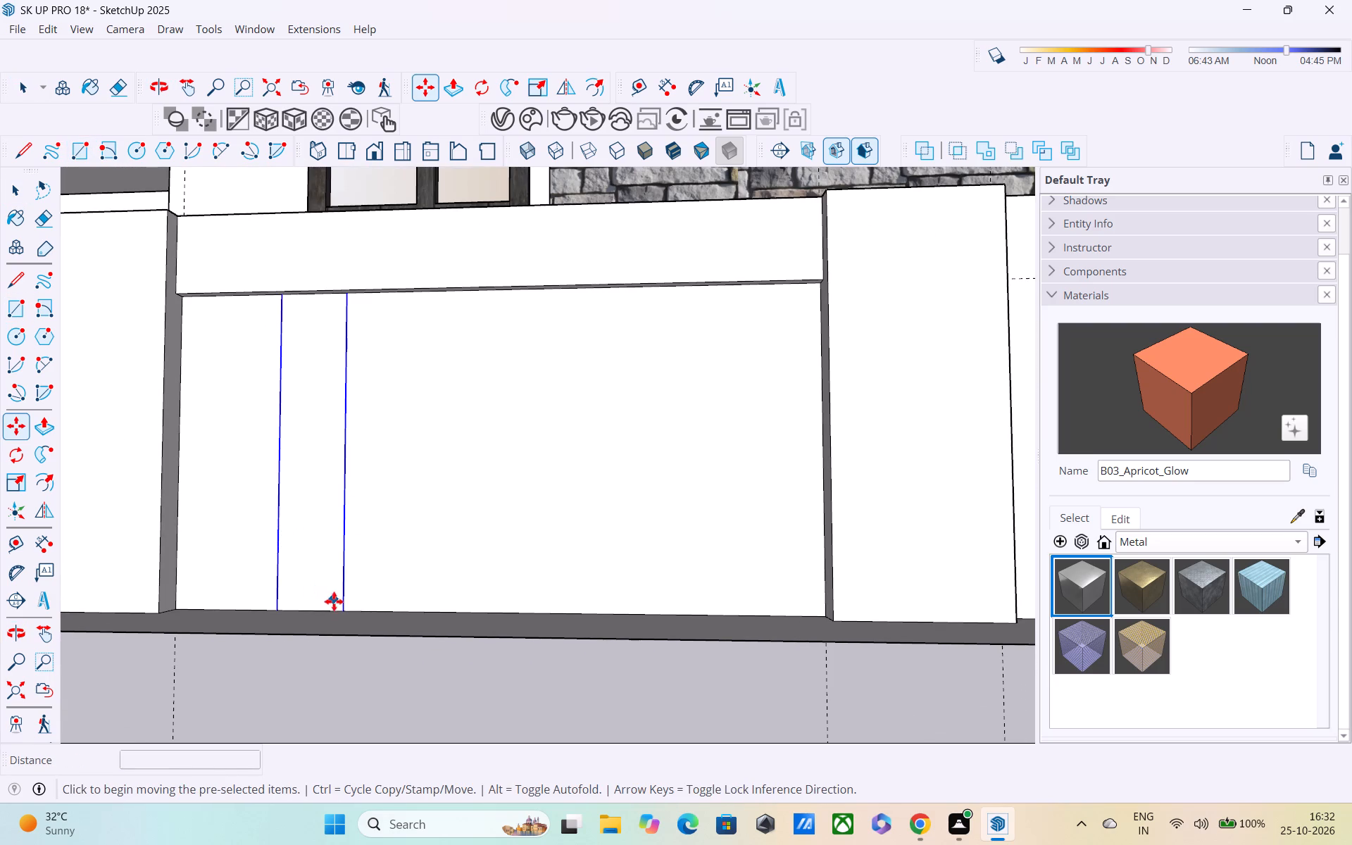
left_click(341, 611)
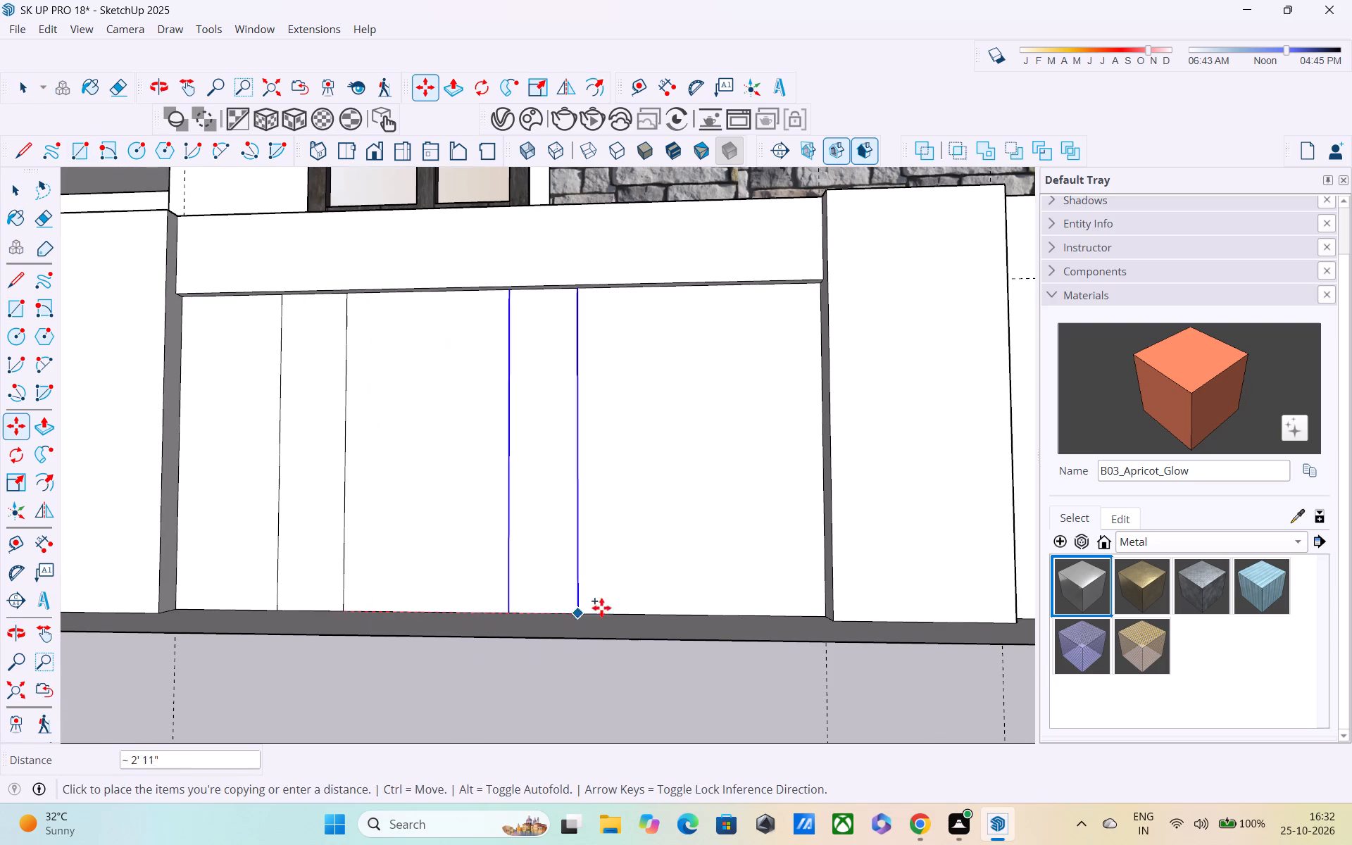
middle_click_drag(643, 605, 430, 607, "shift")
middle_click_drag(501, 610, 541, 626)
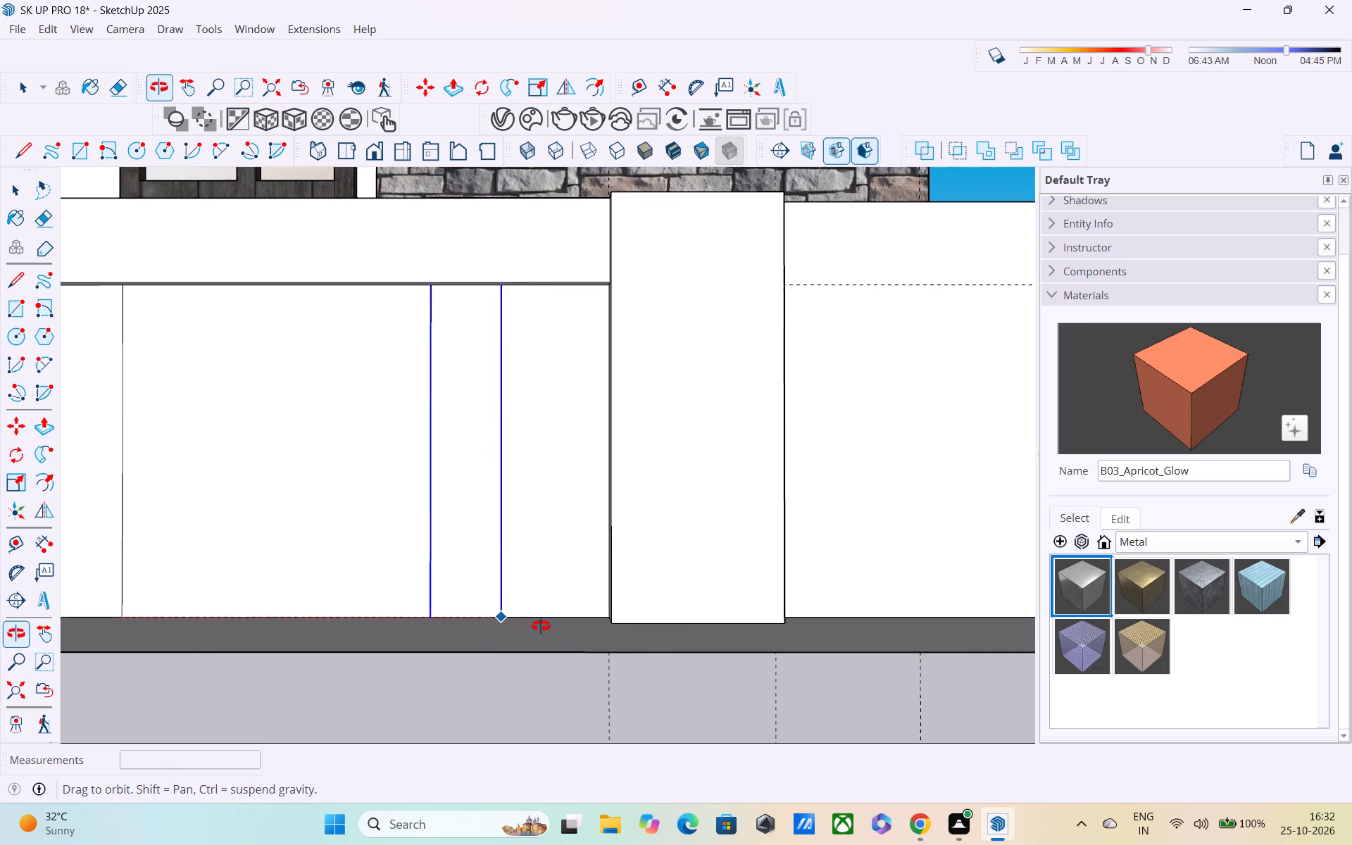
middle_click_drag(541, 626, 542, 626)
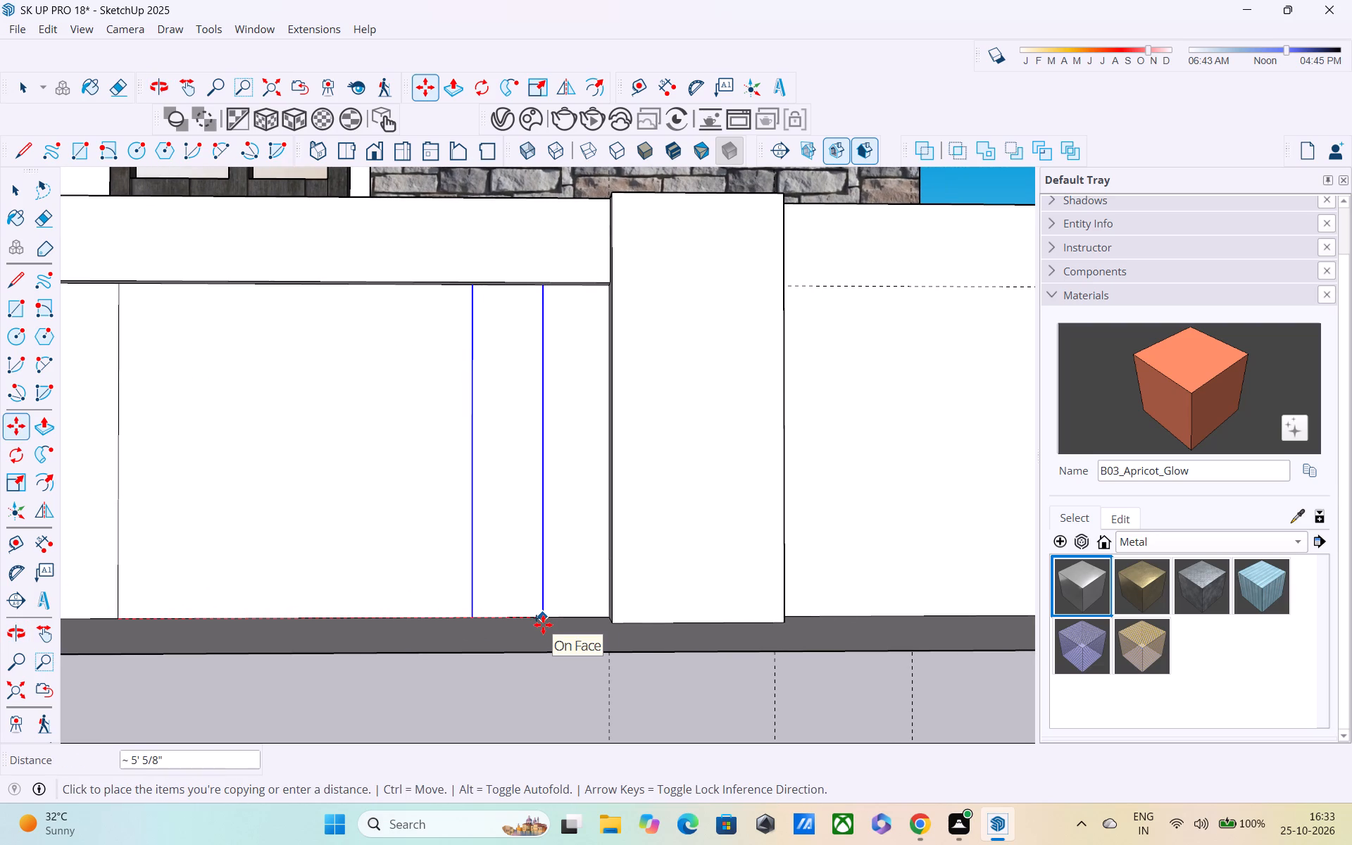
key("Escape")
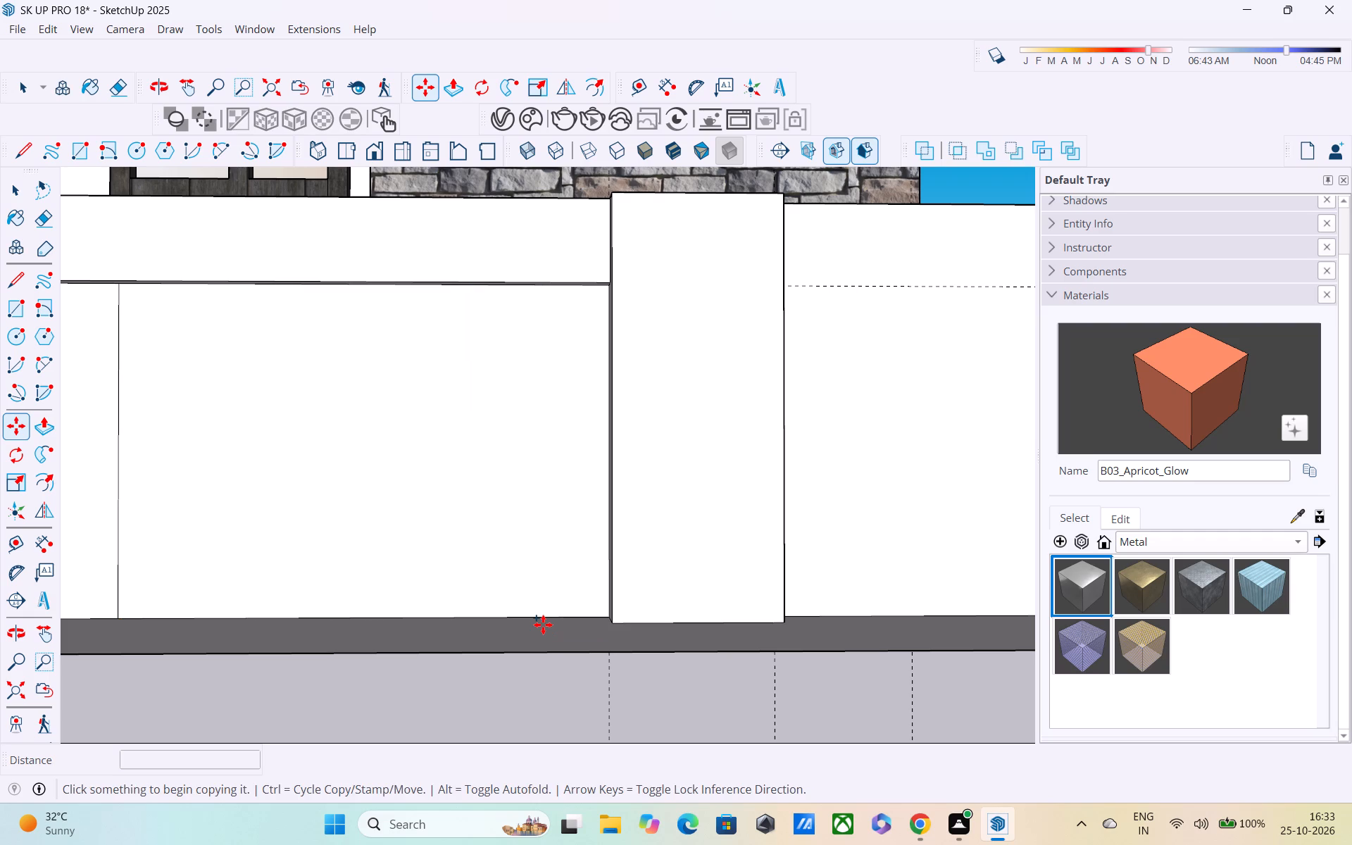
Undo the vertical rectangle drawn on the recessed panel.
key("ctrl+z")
Draw a rectangle about 7" wide and 4' high in the recessed panel's upper-left corner, directly against the projecting strip and below the band.
scroll(509, 639, "down", 4)
middle_click_drag(507, 639, 737, 595, "shift")
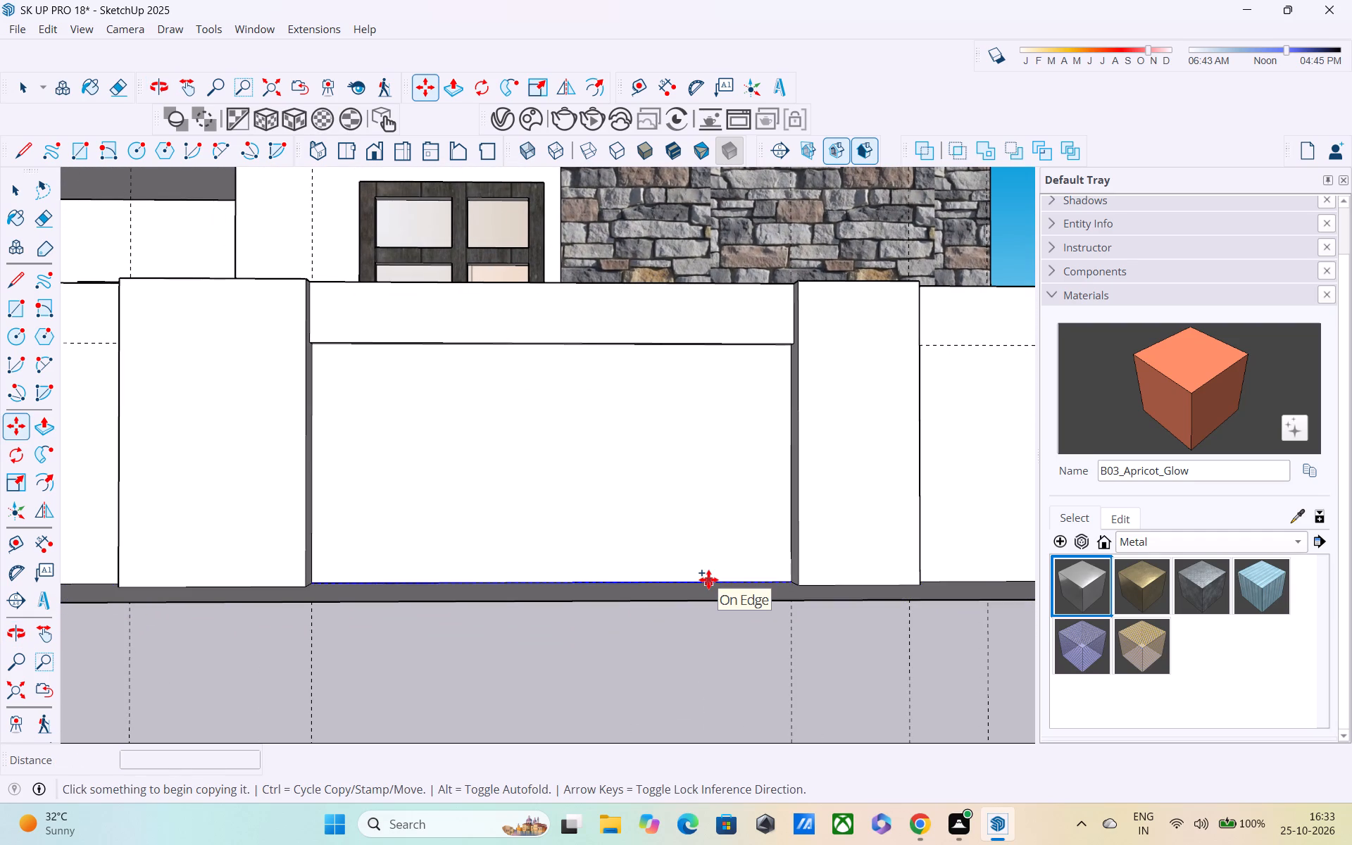
key("r")
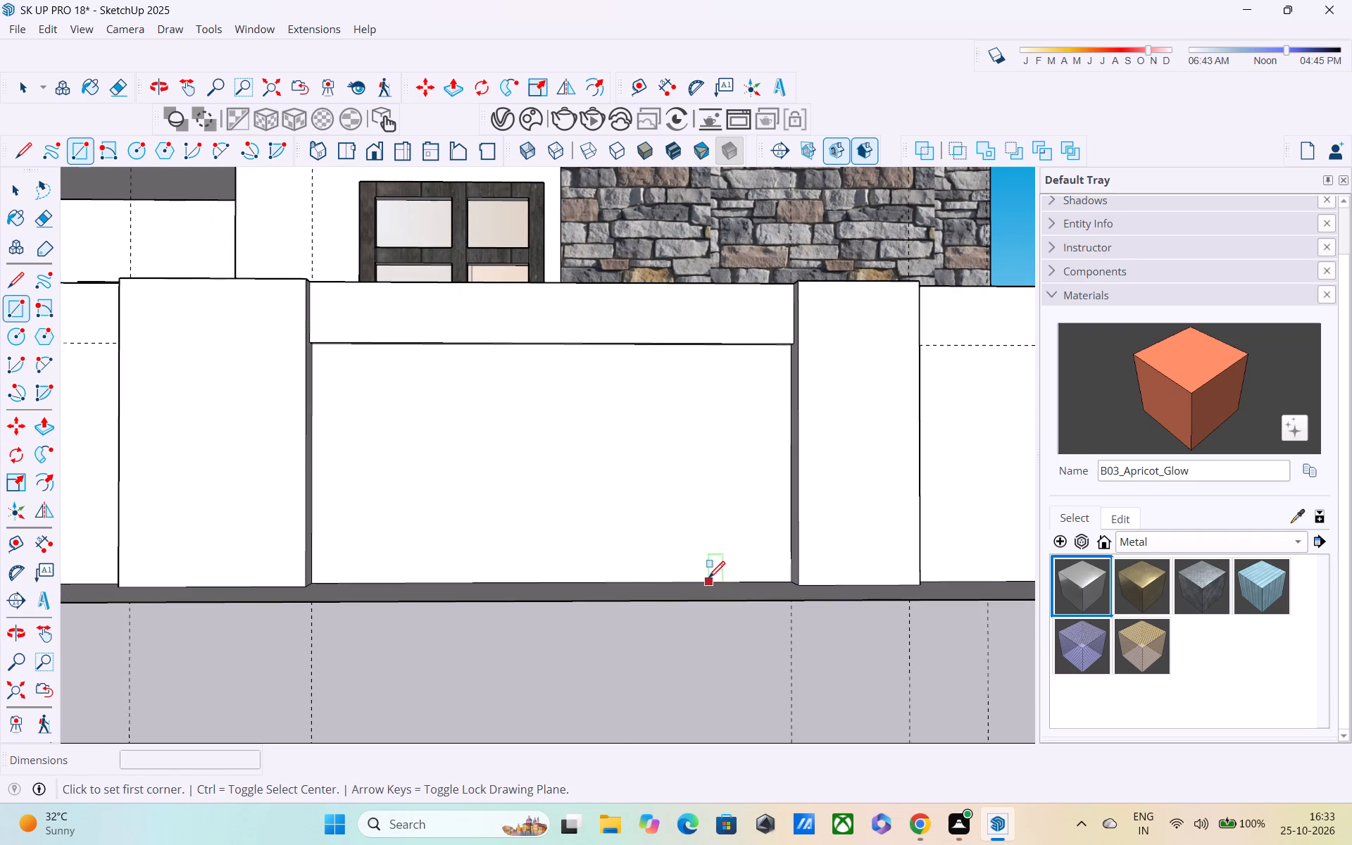
scroll(370, 451, "up", 1)
middle_click_drag(368, 450, 315, 415)
scroll(315, 403, "up", 4)
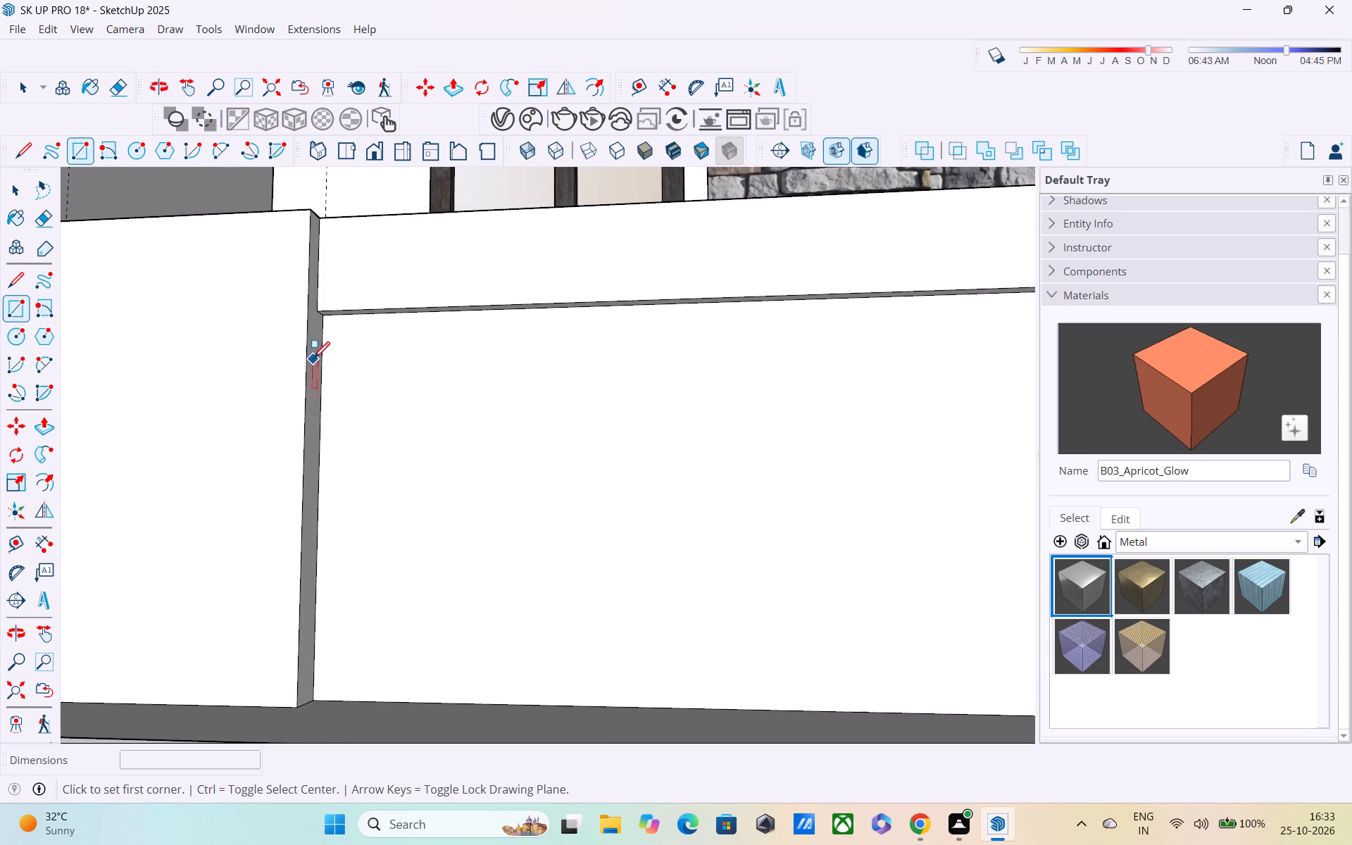
left_click(327, 323)
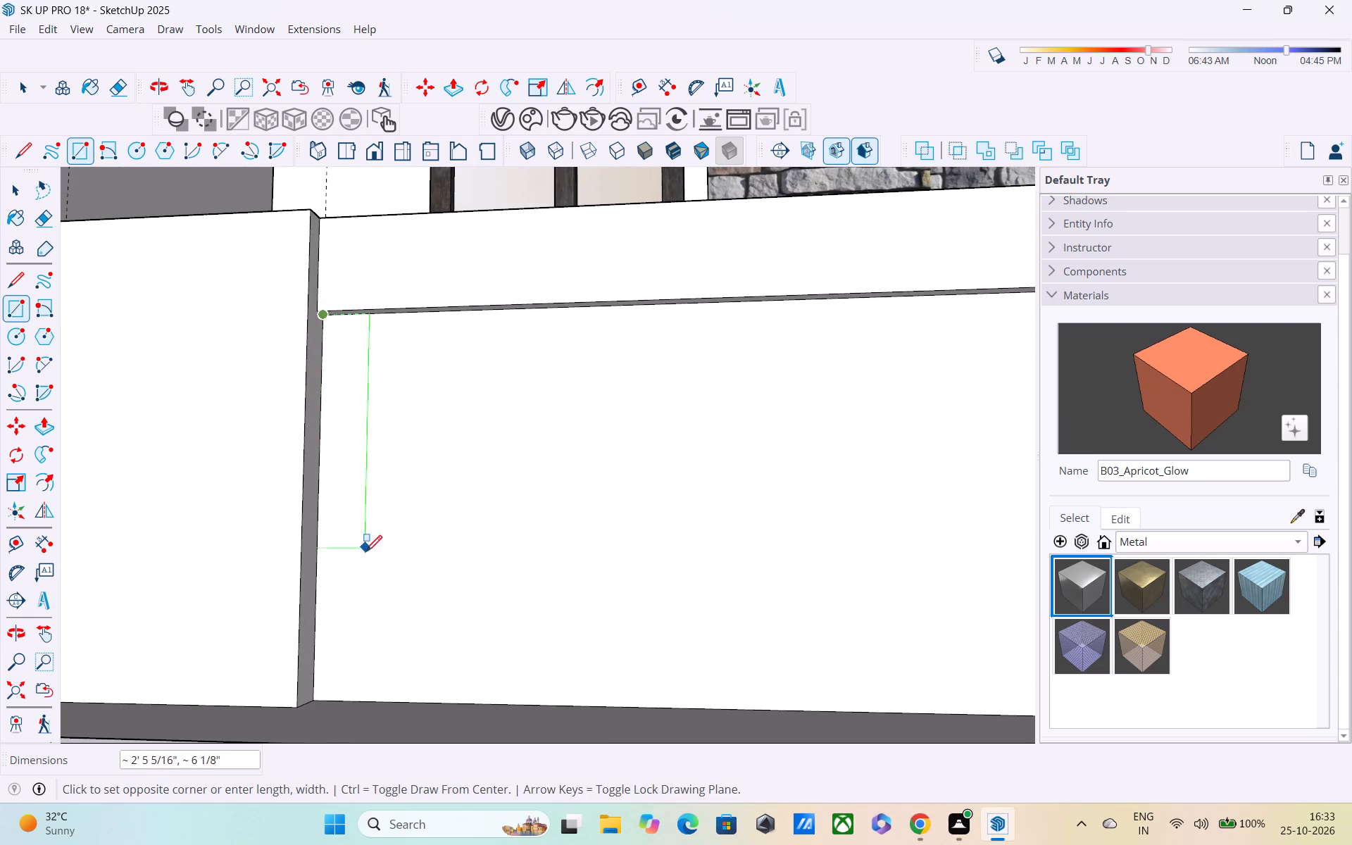
left_click(370, 701)
key("space")
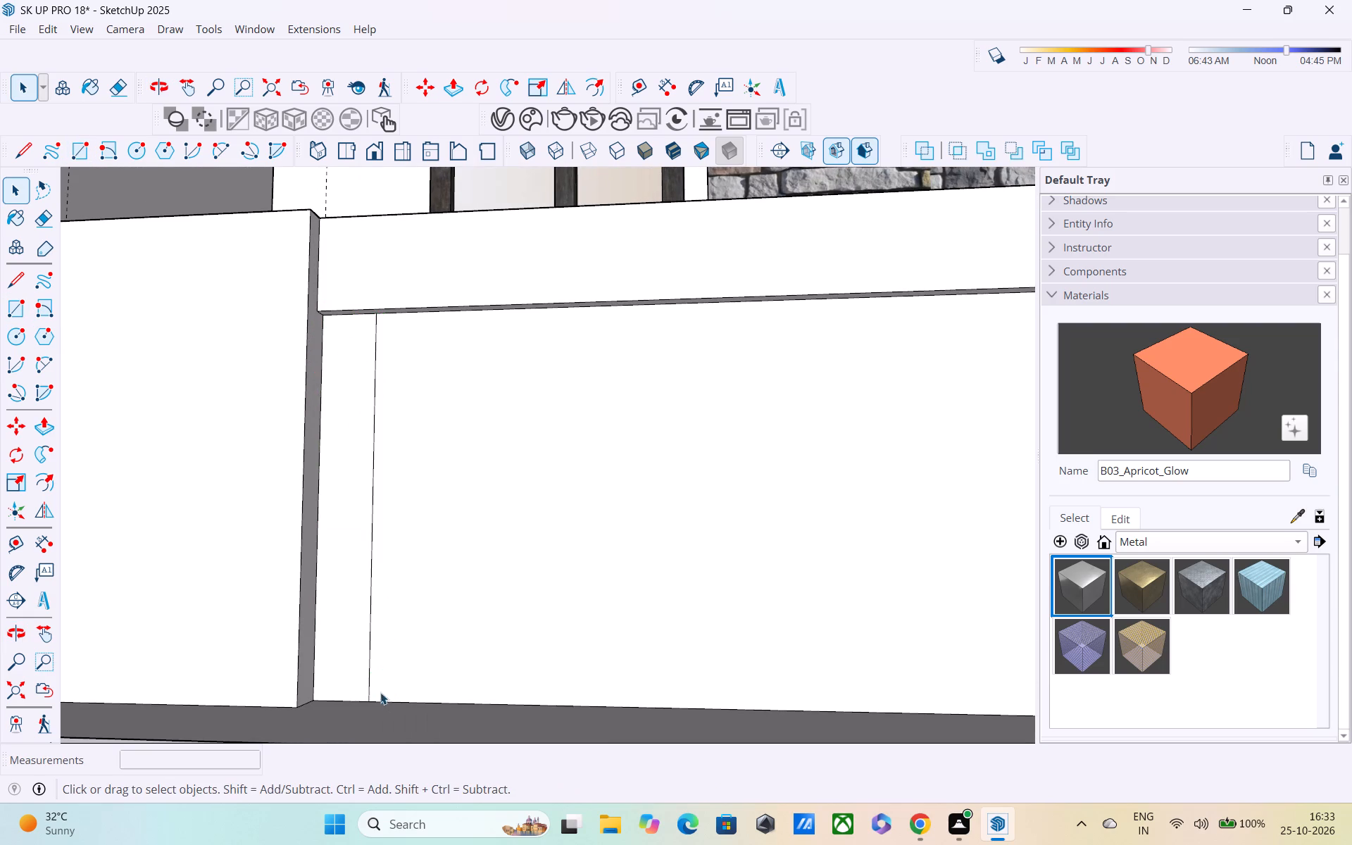
Copy the four outline edges of the 7" rectangle about 6' 6" along the panel's base towards the opposite projecting strip.
left_click(369, 669)
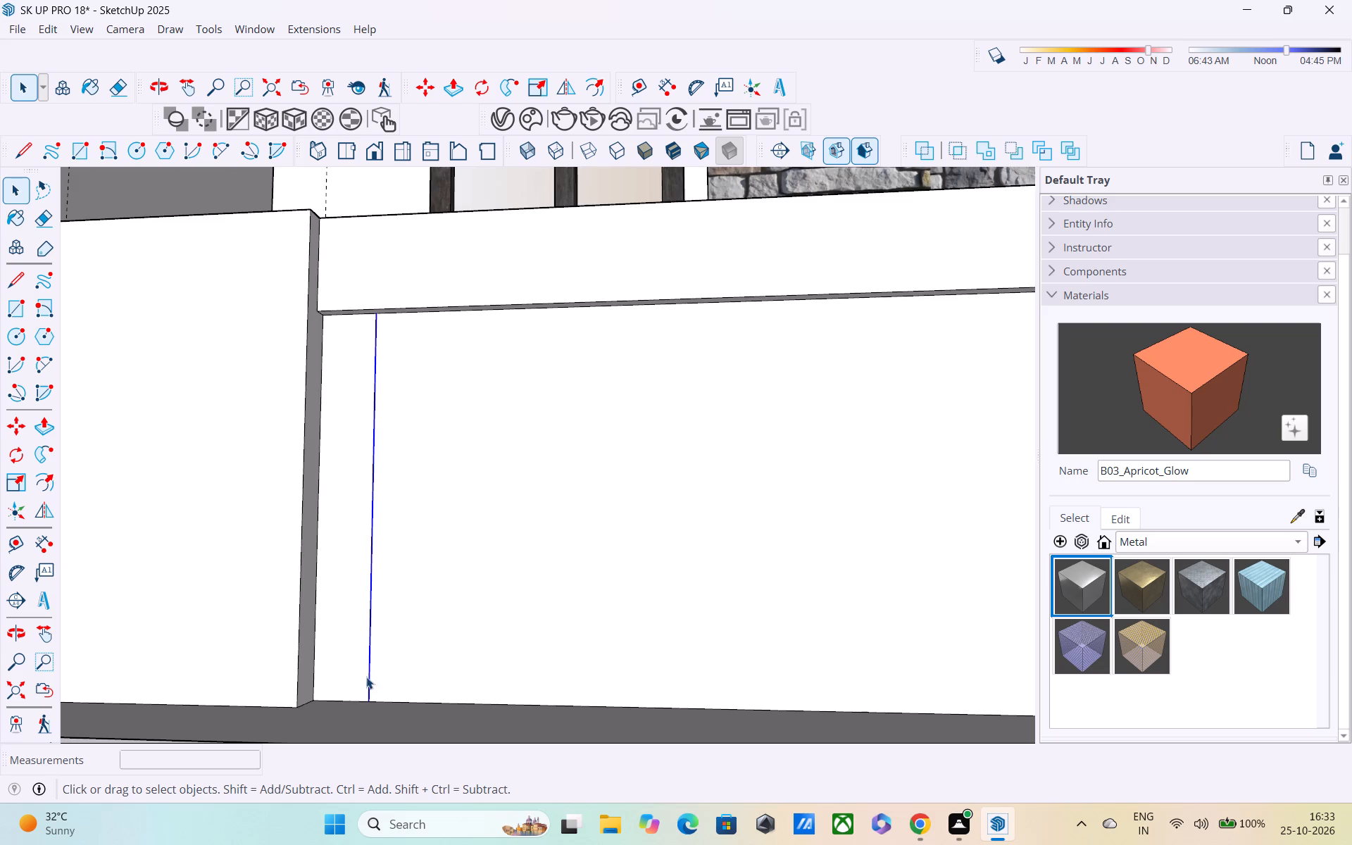
scroll(360, 691, "up", 2)
left_click(318, 705, "shift")
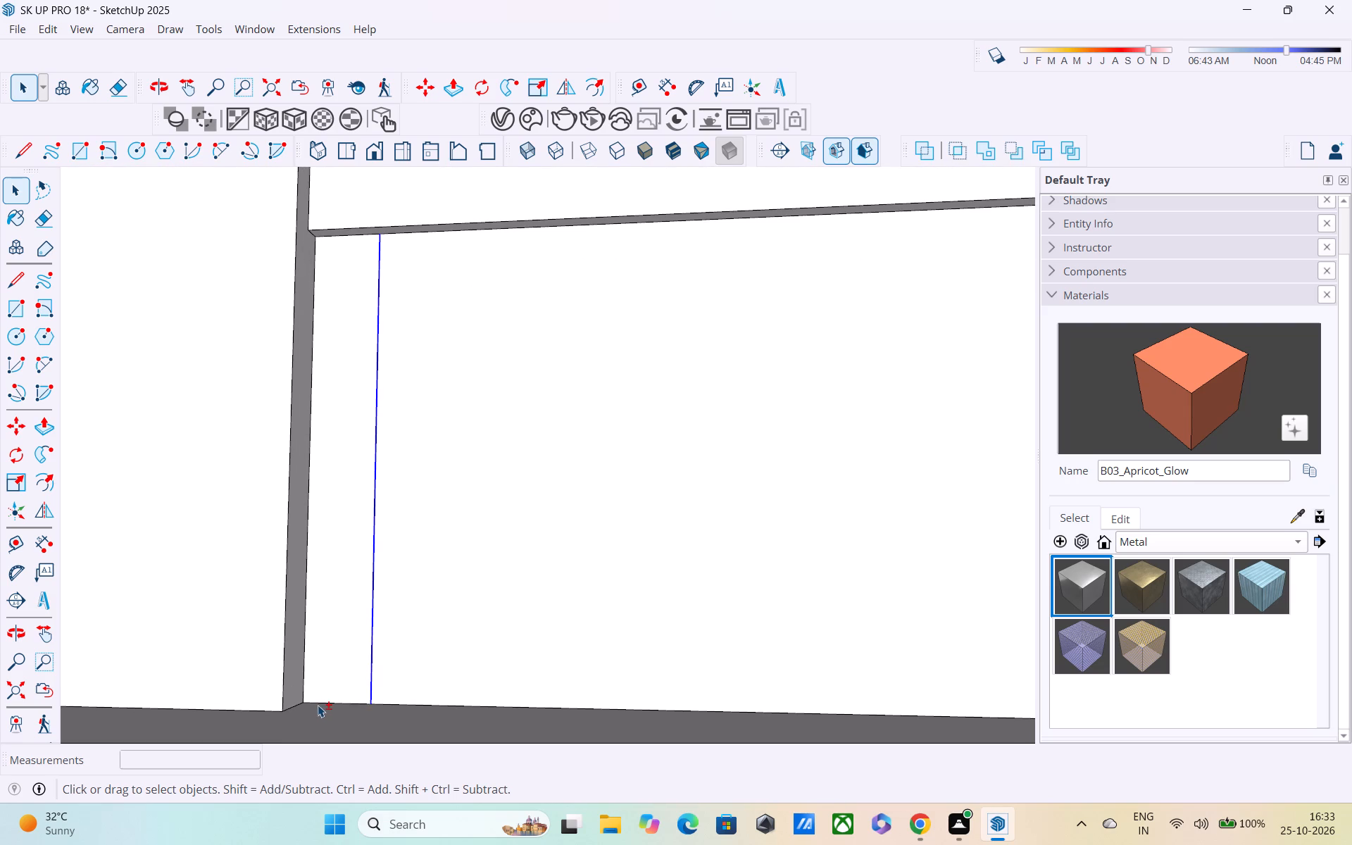
left_click(303, 658, "shift")
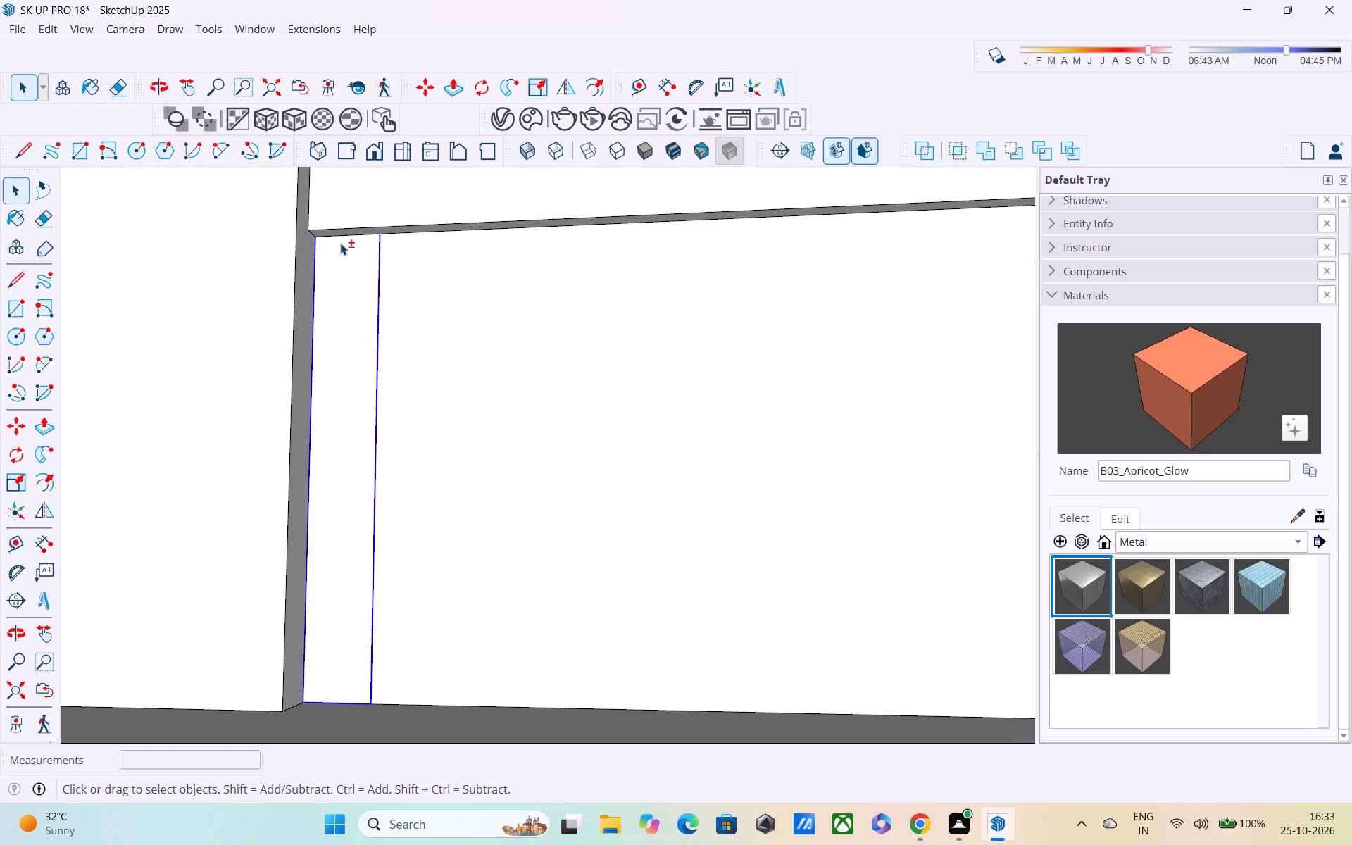
left_click(341, 237, "shift")
key("m")
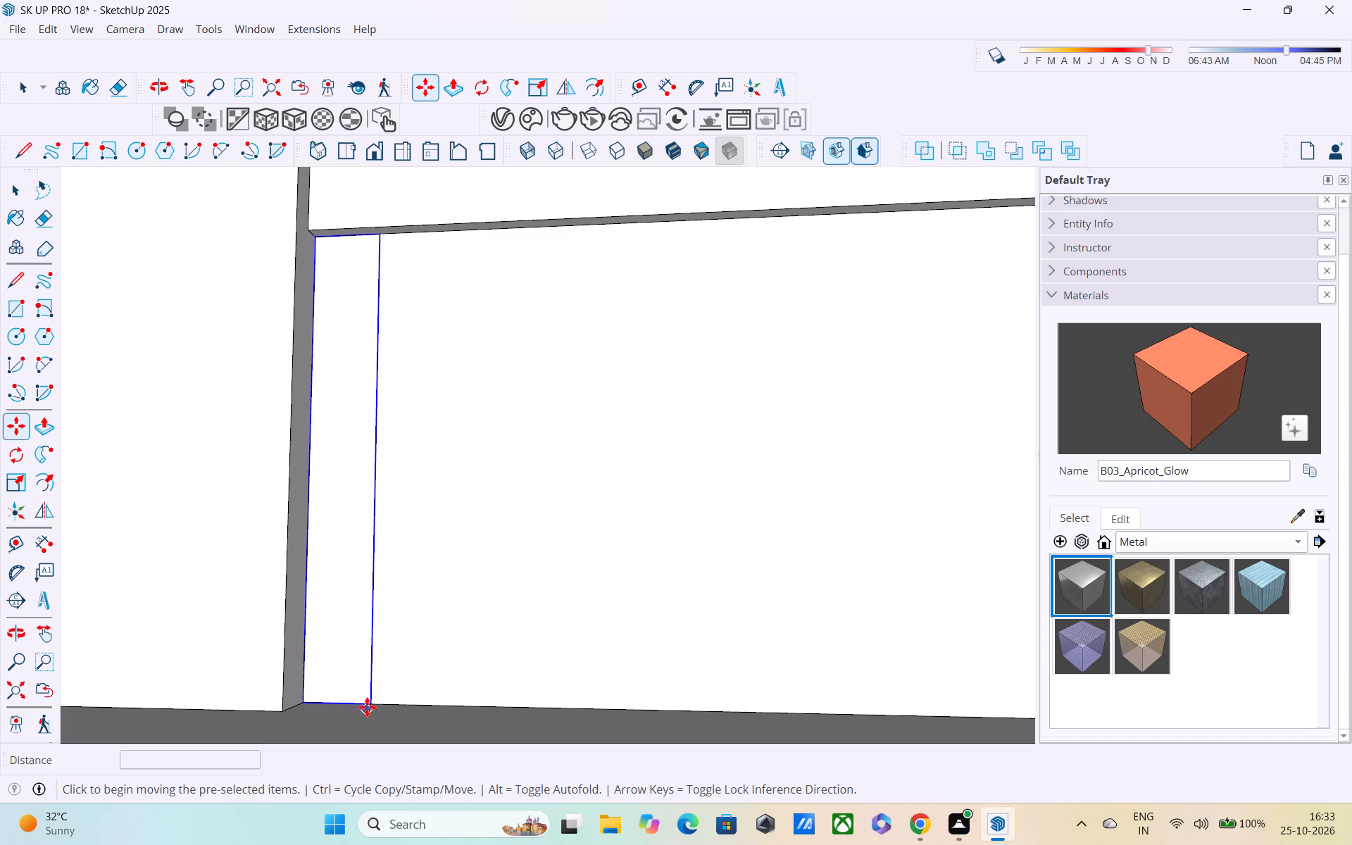
left_click(370, 703)
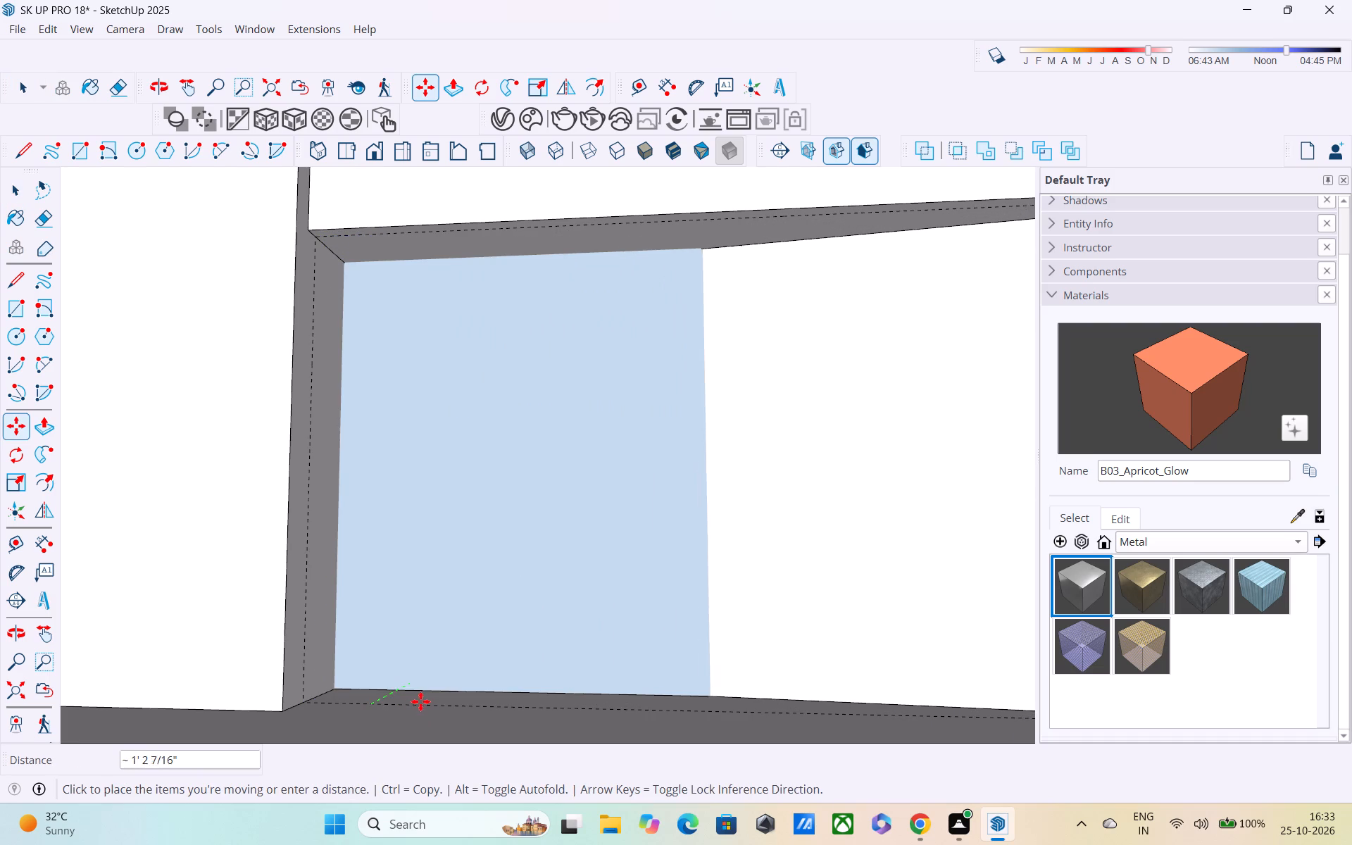
middle_click_drag(583, 709, 332, 677, "shift")
scroll(334, 676, "down", 5)
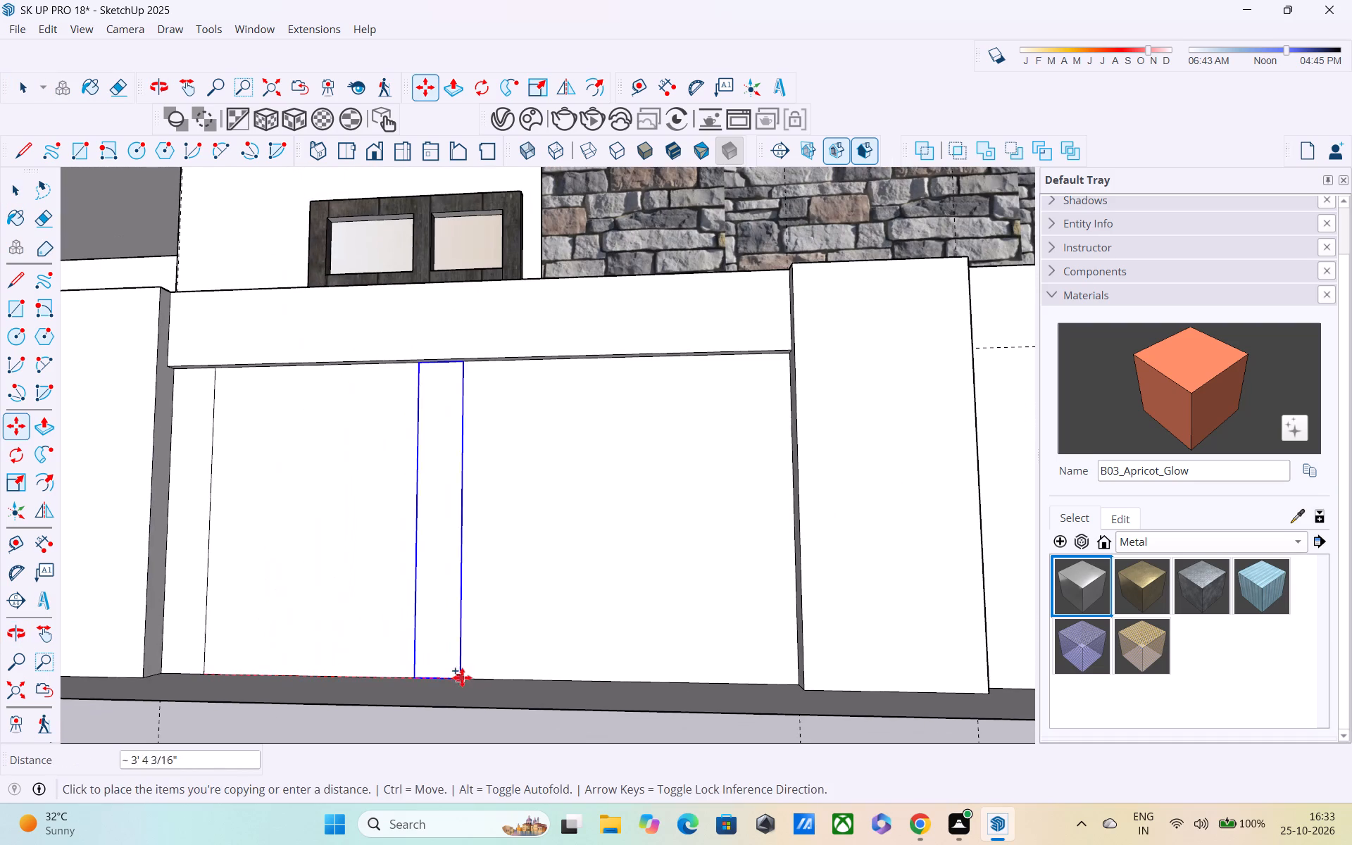
middle_click_drag(467, 680, 613, 674, "shift")
middle_click_drag(655, 670, 367, 652, "shift")
middle_click_drag(555, 662, 624, 662)
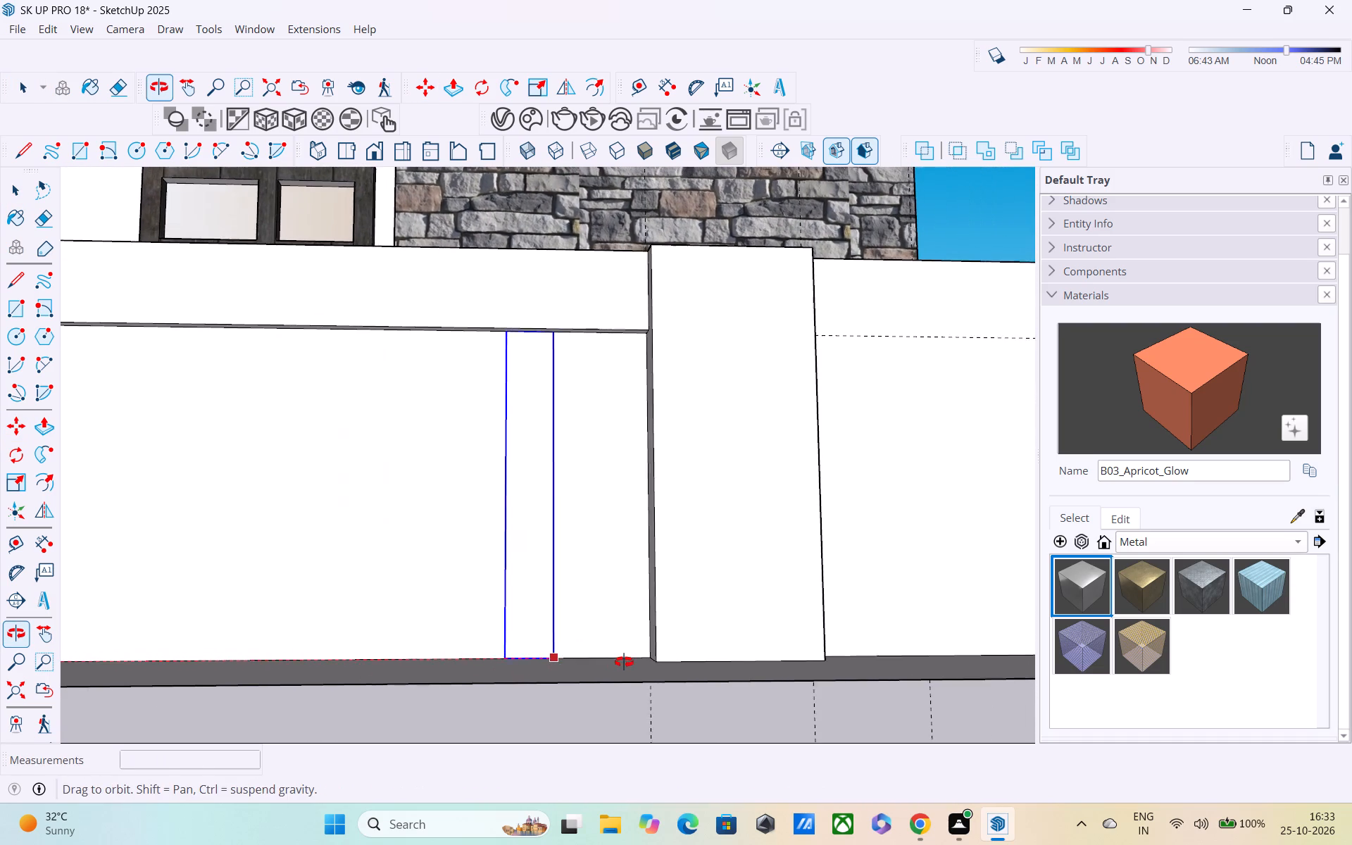
middle_click_drag(624, 662, 626, 662)
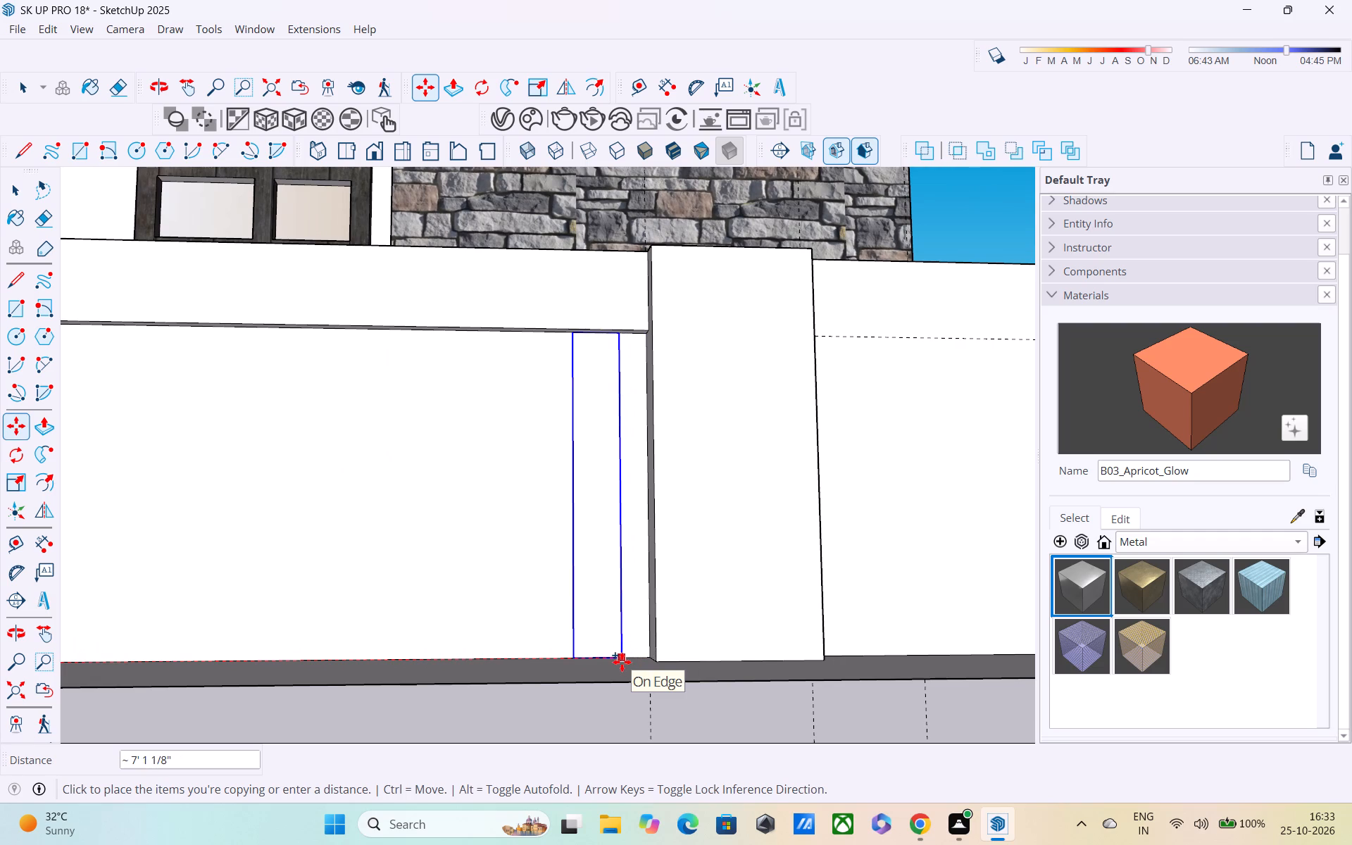
left_click(572, 668)
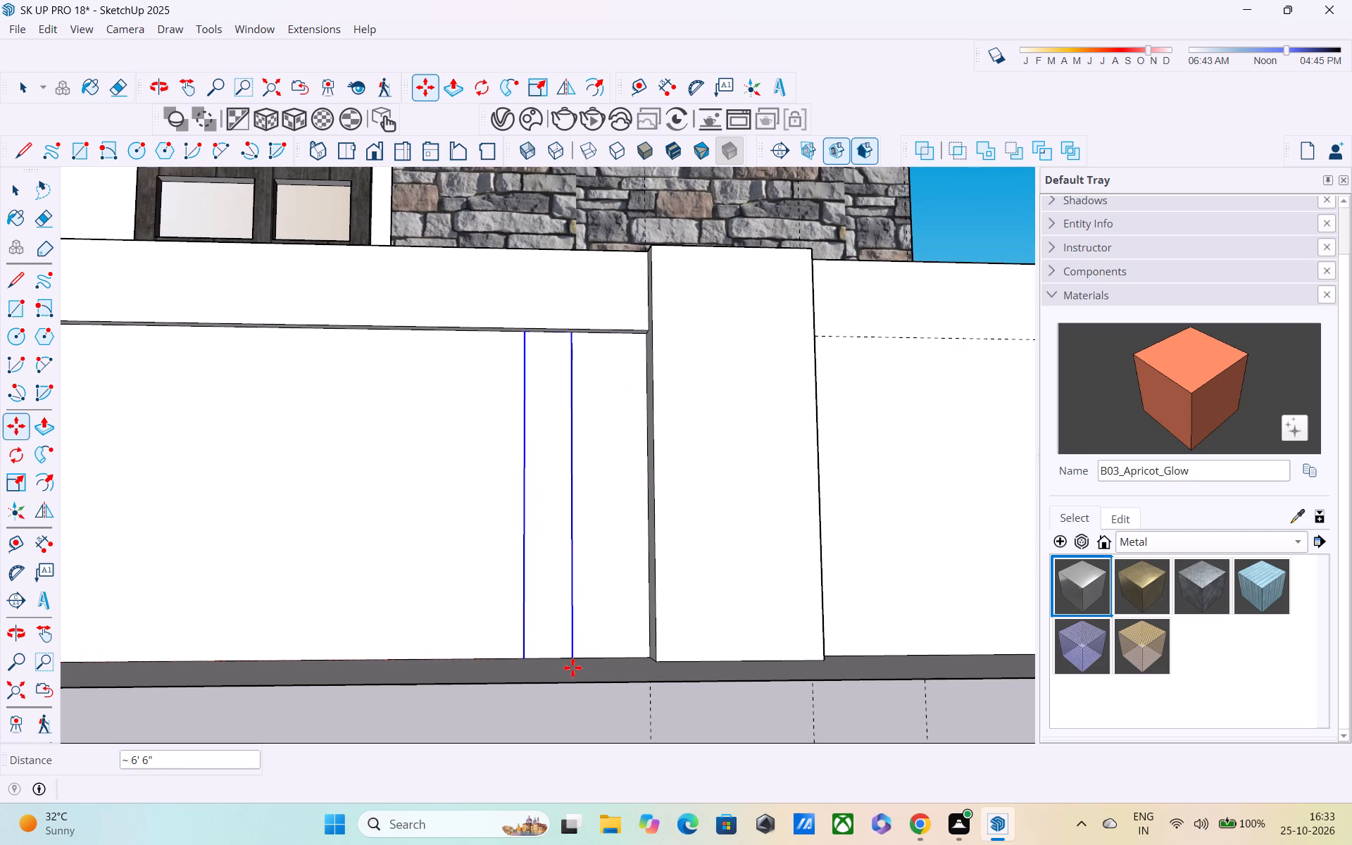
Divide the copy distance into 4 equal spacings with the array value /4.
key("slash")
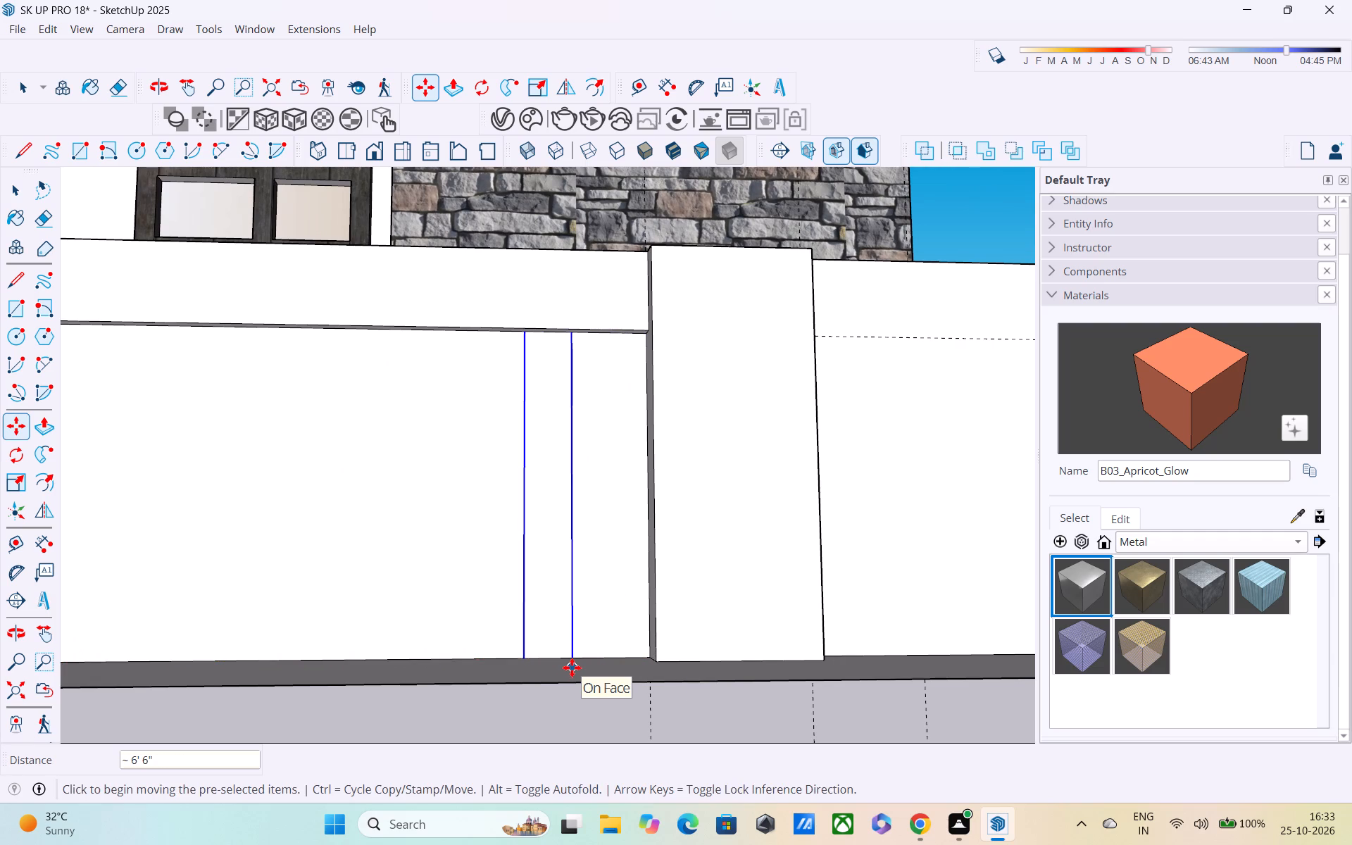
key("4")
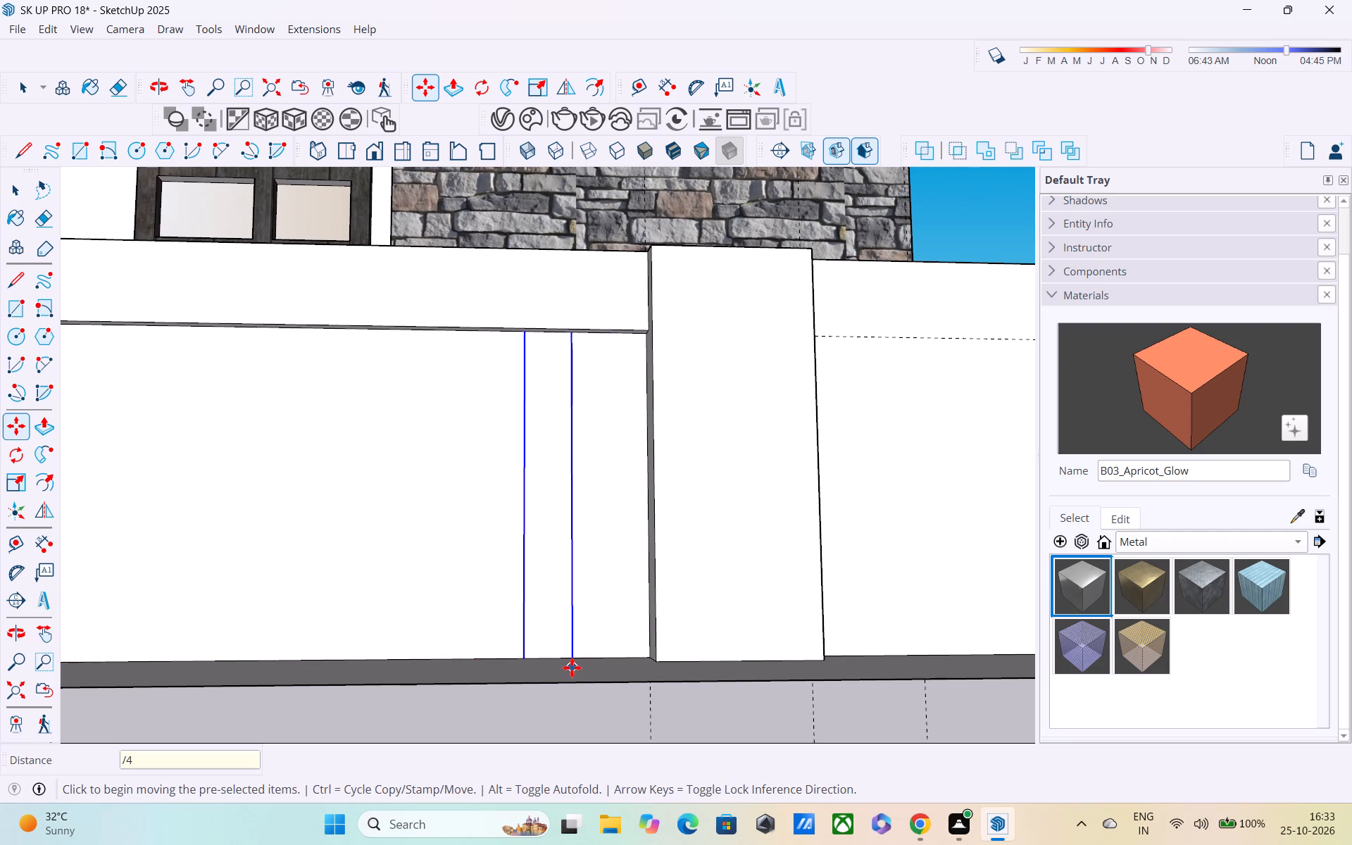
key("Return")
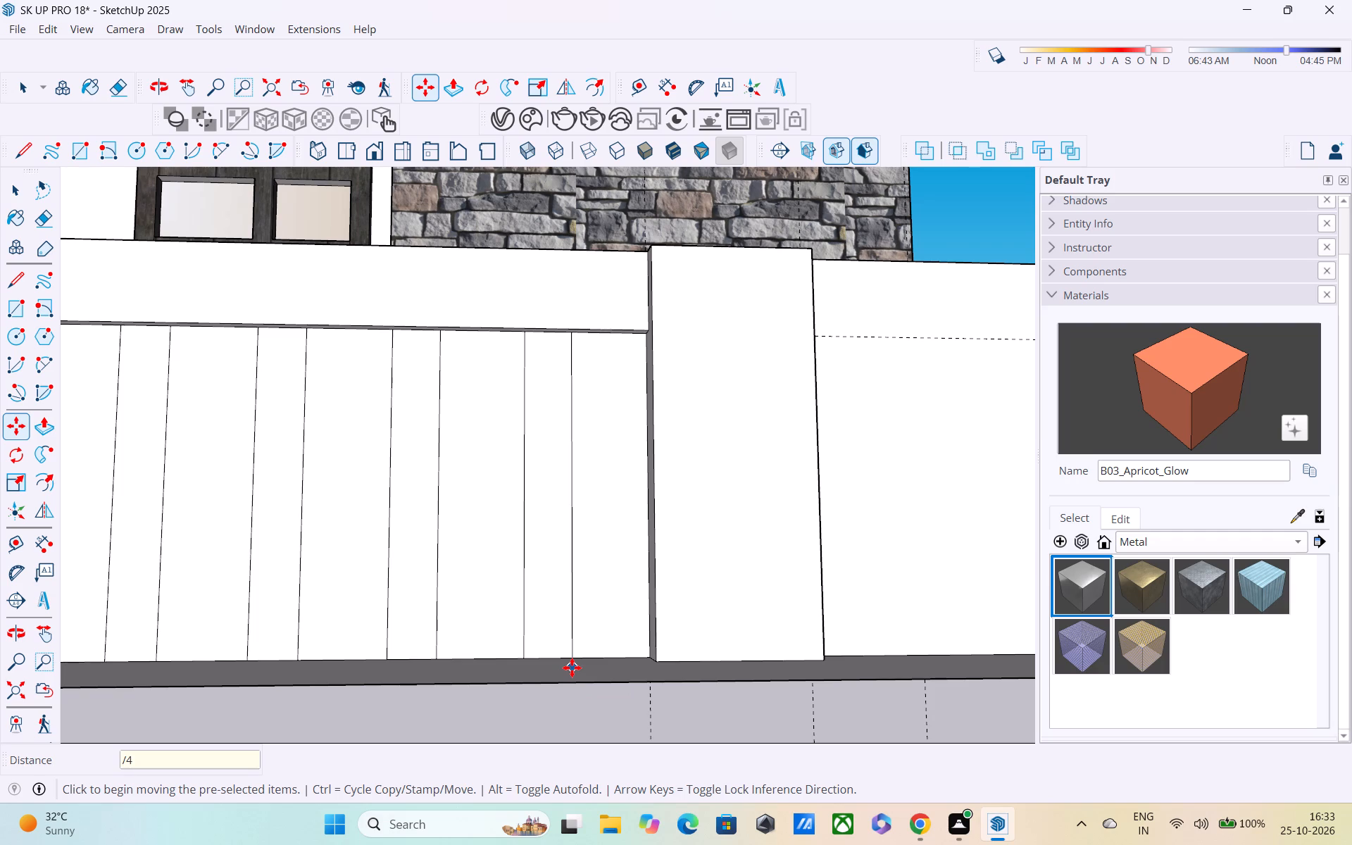
Set the array division to /3 so the strip outlines are spaced in three equal intervals across the panel.
type("/3")
key("Return")
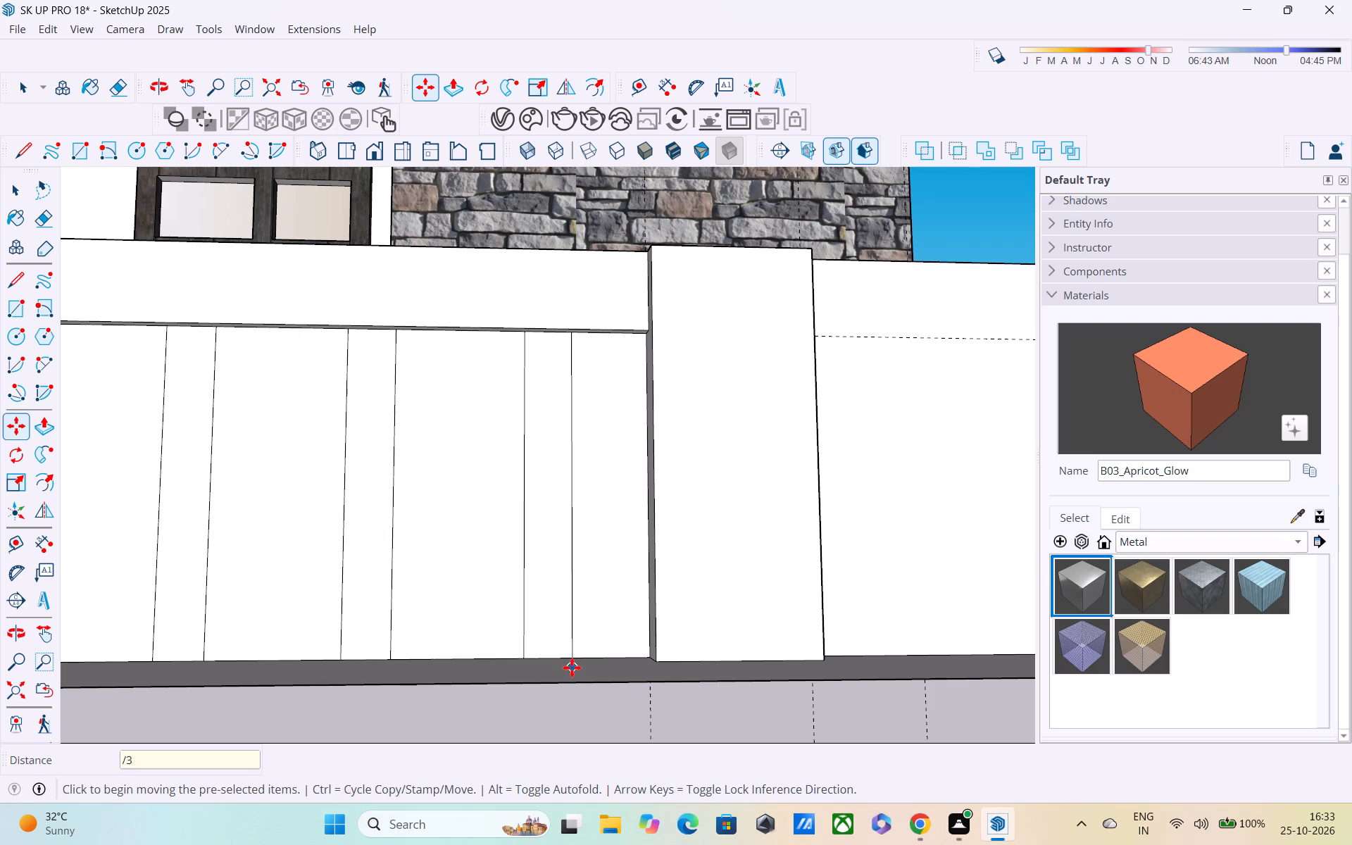
scroll(569, 647, "down", 3)
middle_click_drag(554, 658, 434, 722)
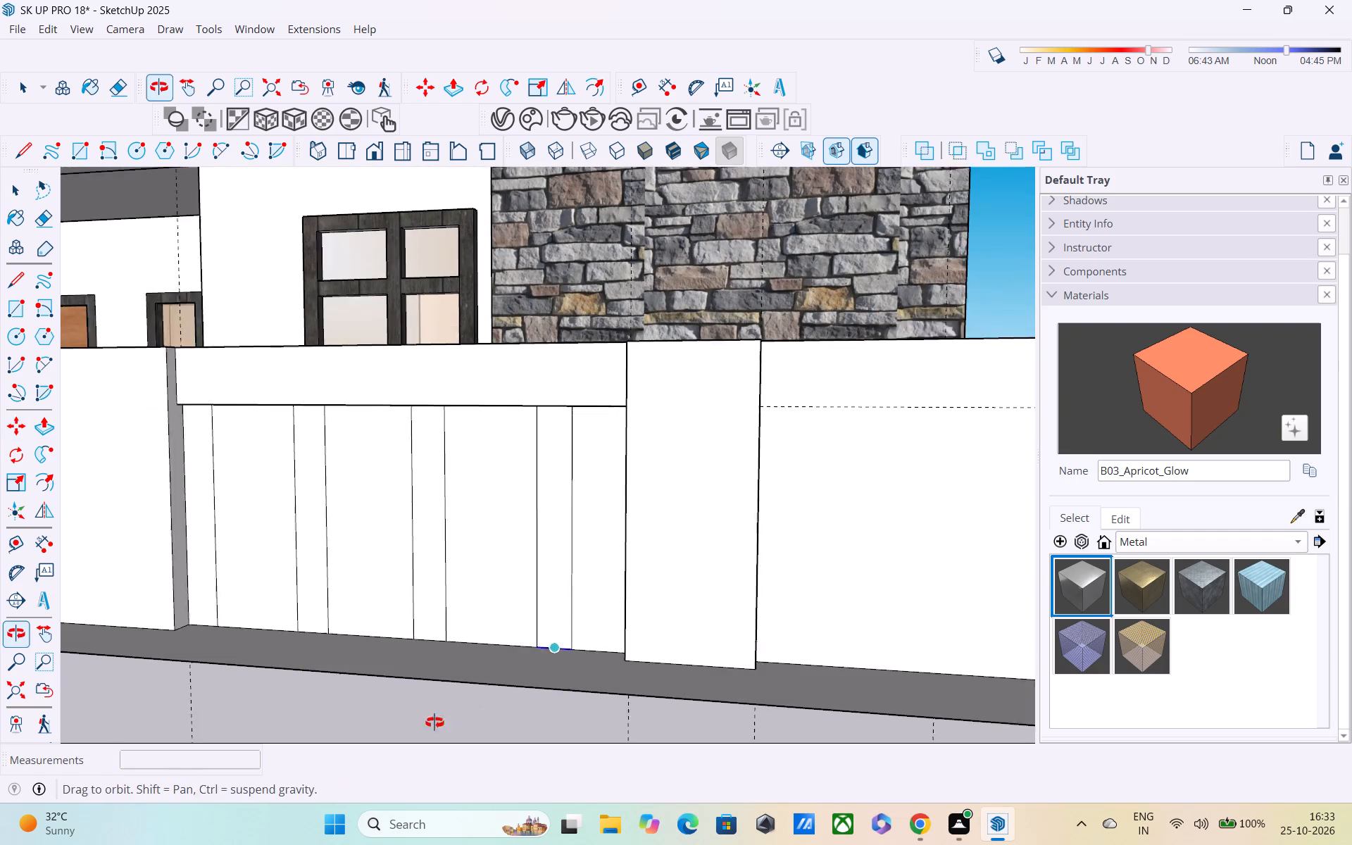
middle_click_drag(434, 722, 420, 724)
key("space")
scroll(292, 571, "up", 1)
middle_click_drag(233, 523, 224, 429)
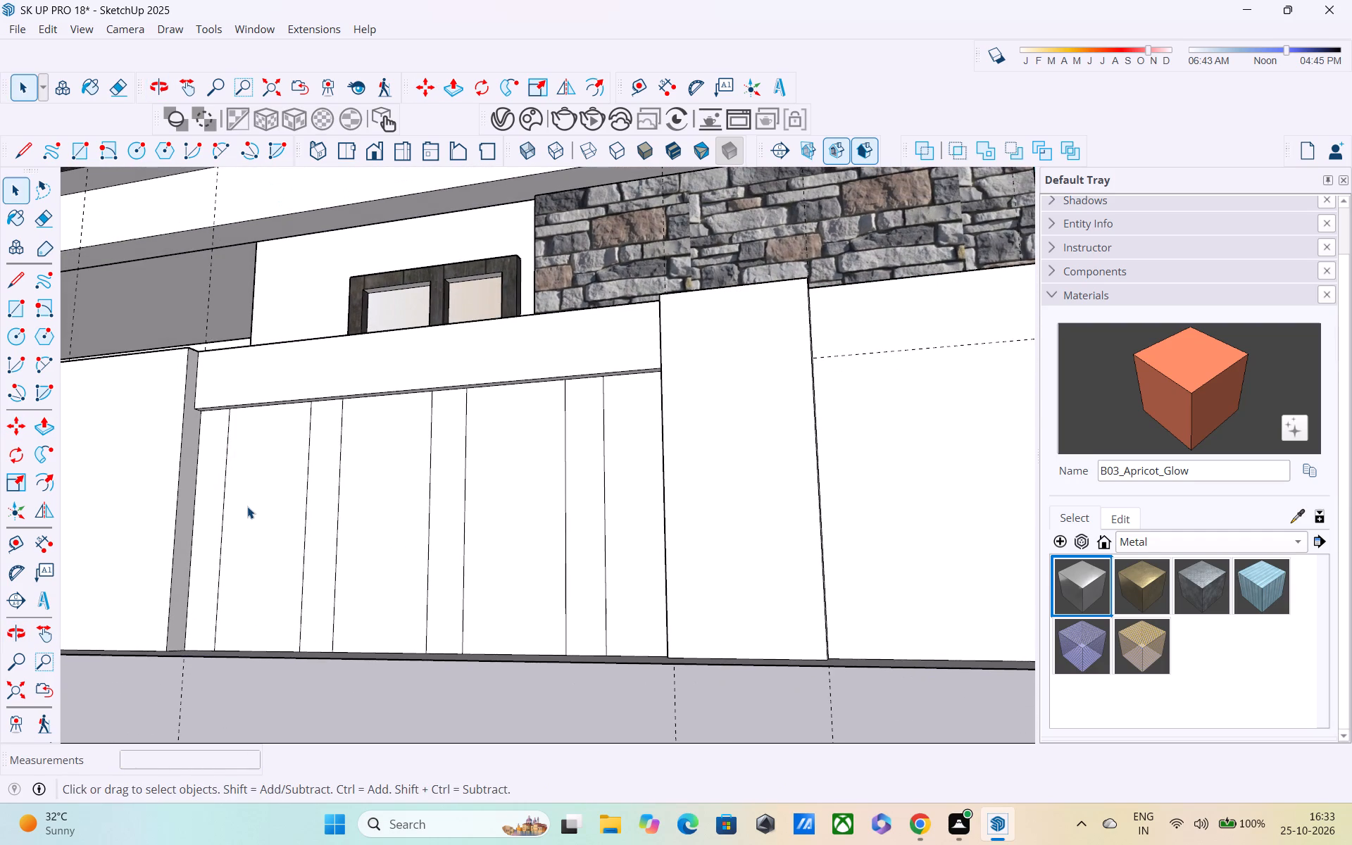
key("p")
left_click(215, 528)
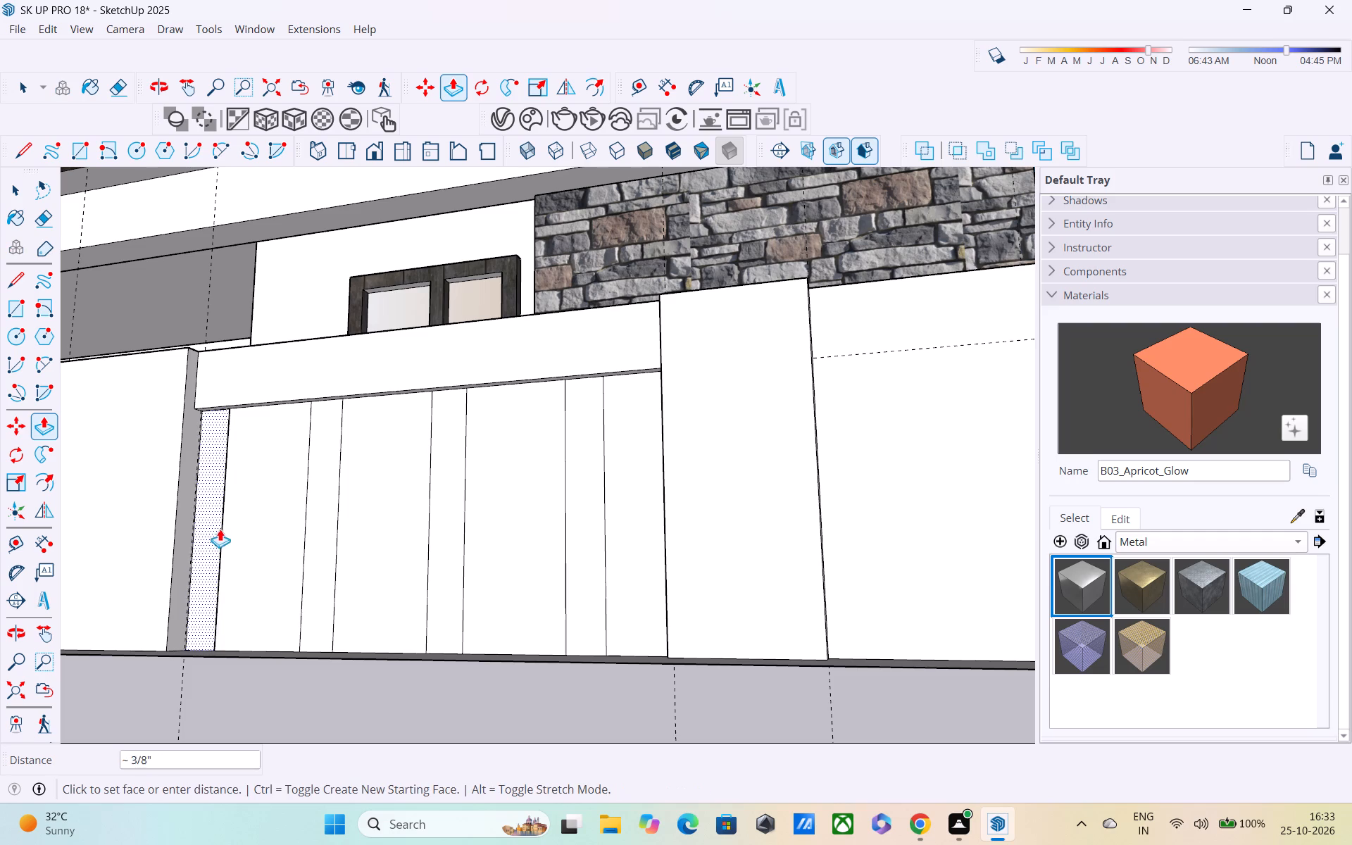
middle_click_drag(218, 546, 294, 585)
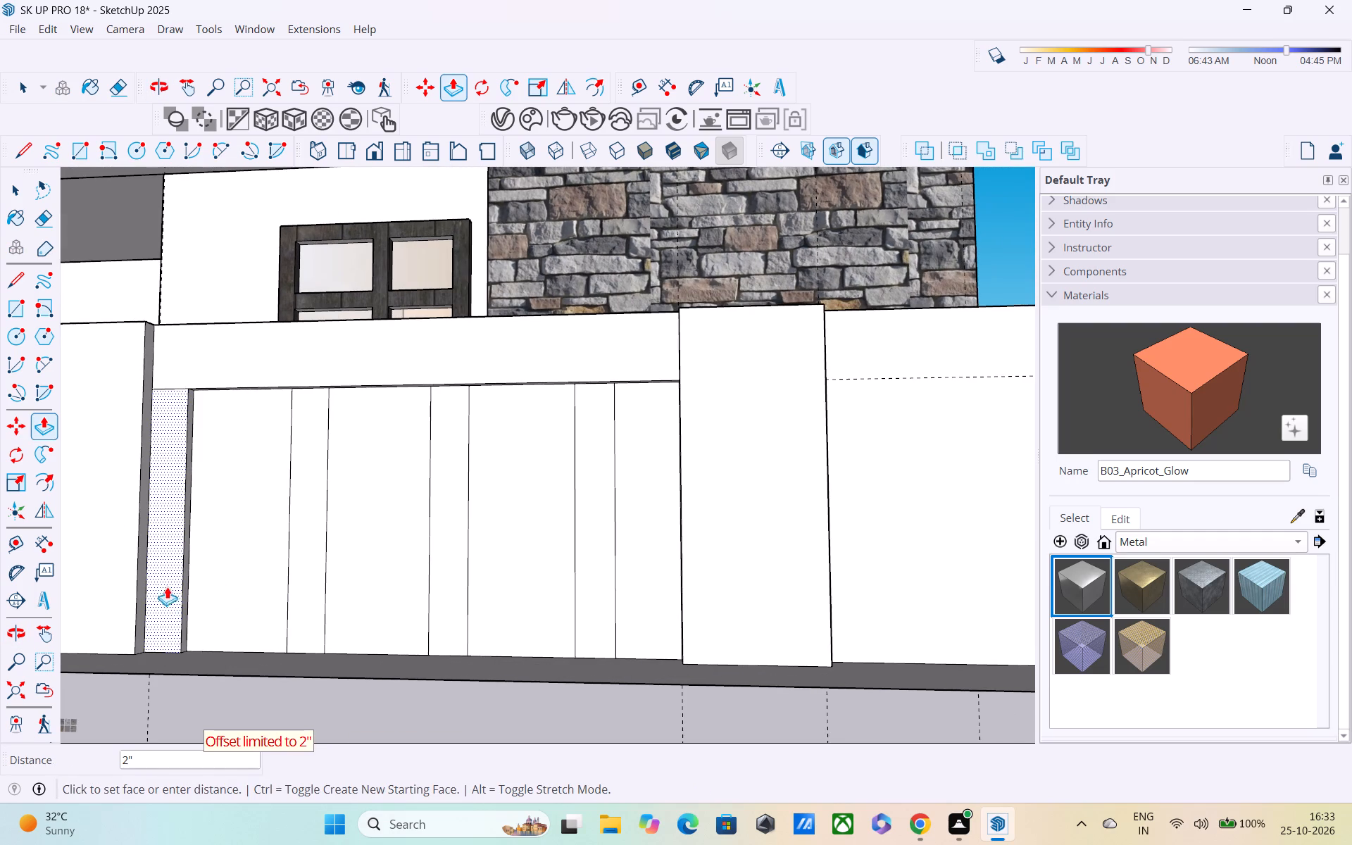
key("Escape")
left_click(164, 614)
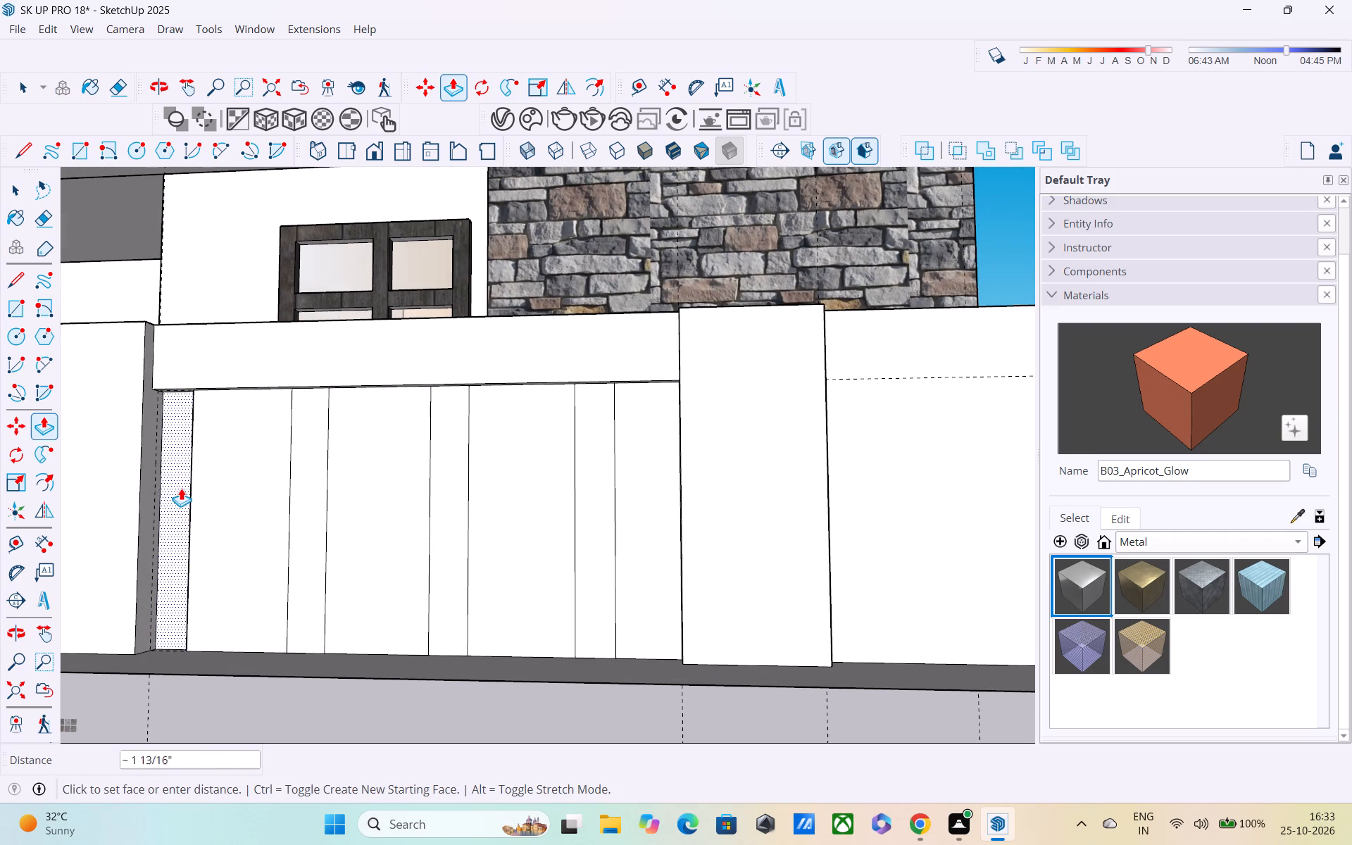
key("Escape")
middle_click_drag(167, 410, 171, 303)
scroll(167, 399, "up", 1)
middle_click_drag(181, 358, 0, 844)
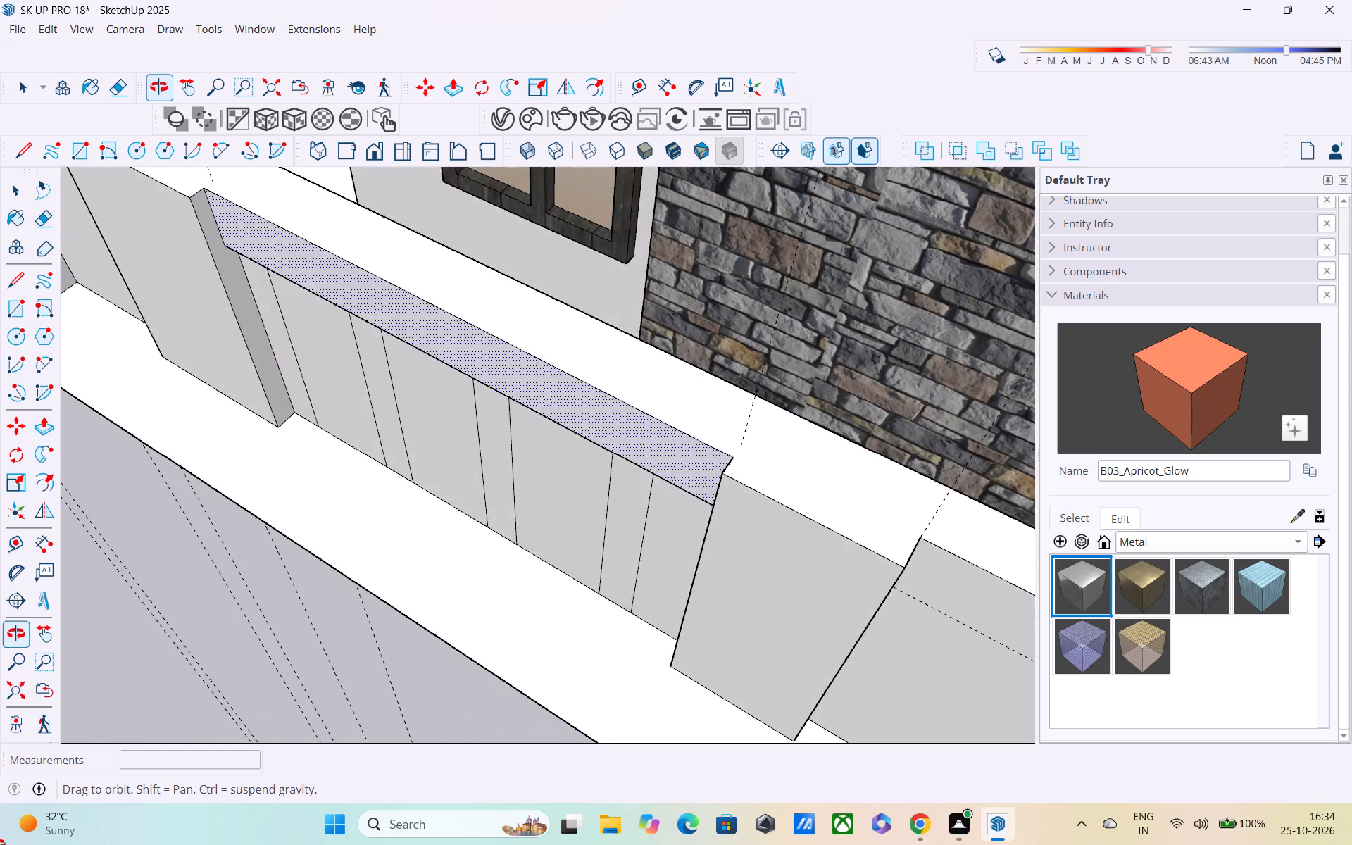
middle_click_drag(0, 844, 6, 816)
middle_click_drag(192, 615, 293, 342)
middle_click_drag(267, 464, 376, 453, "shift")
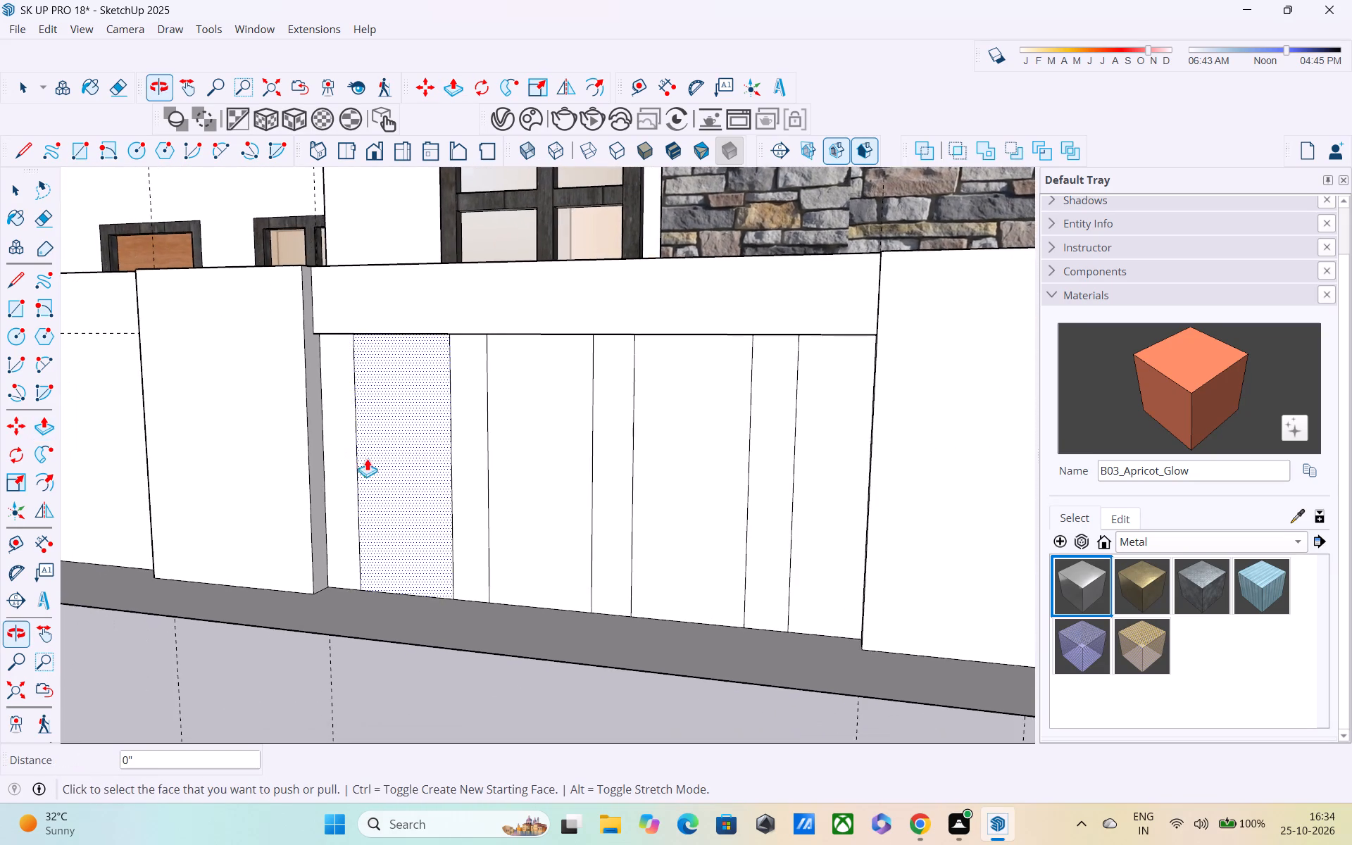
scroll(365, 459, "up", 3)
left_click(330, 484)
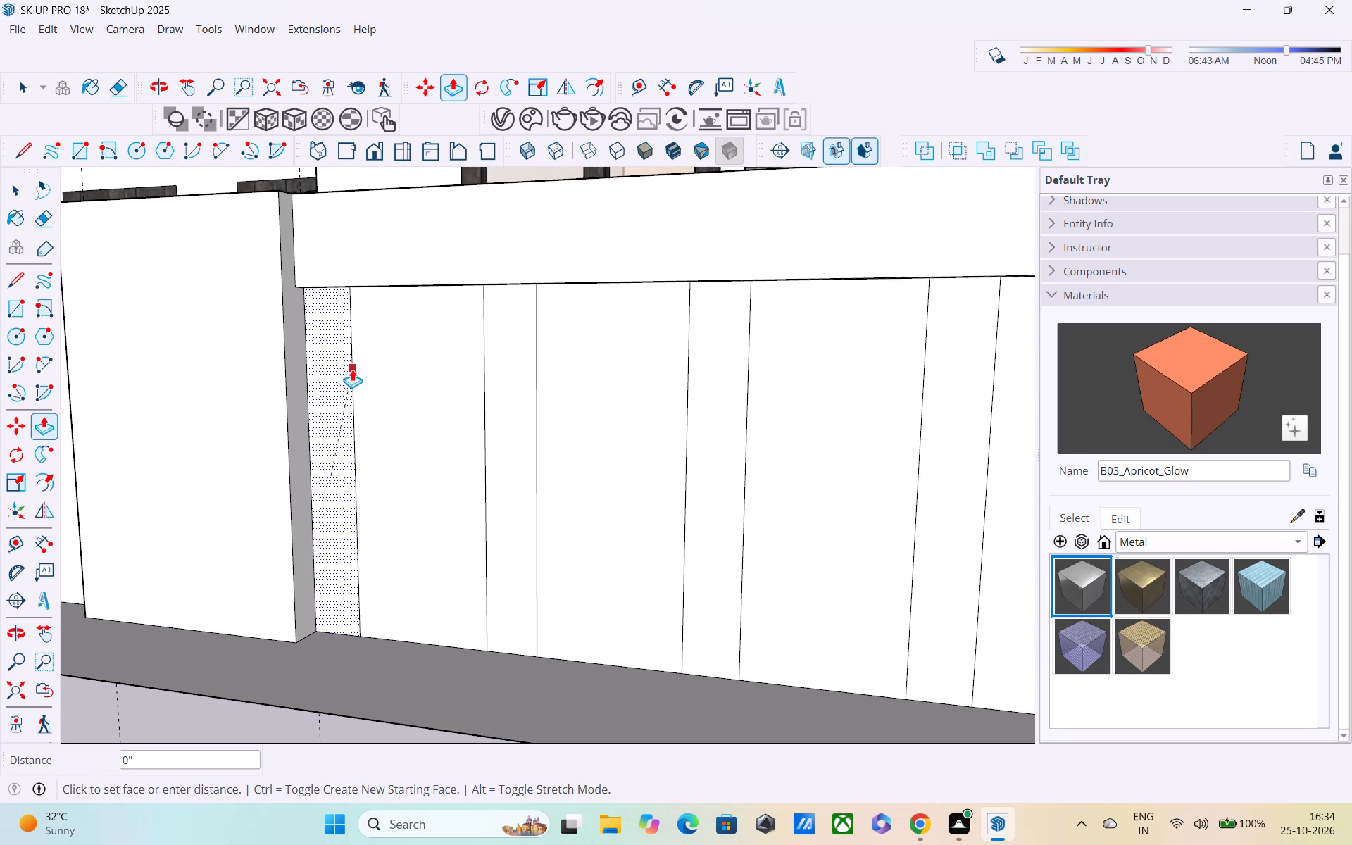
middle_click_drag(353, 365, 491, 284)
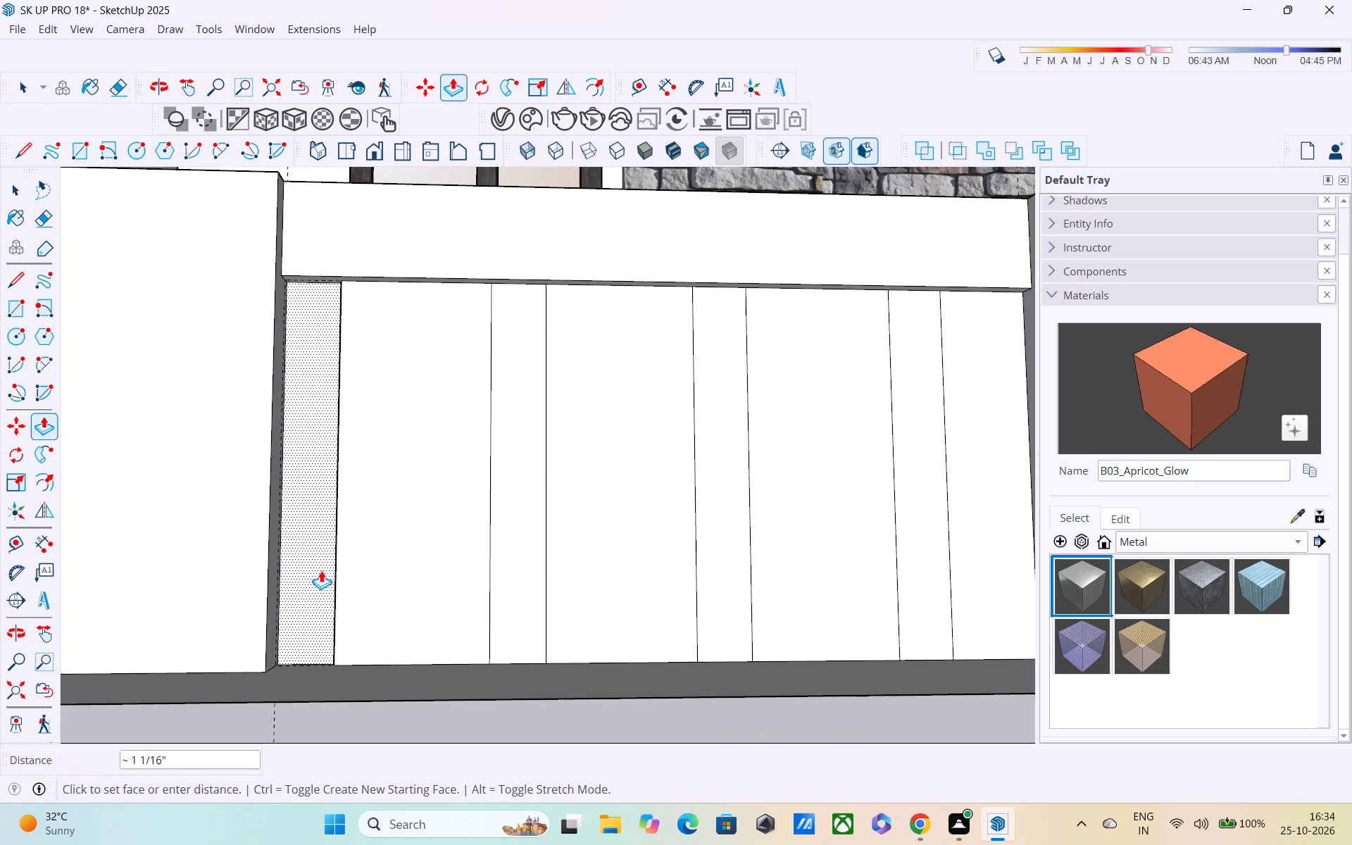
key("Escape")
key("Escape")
Retrace the top edges of the first two narrow strips directly below the band with lines about 7" long.
middle_click_drag(313, 582, 307, 482)
key("space")
middle_click_drag(308, 494, 308, 506)
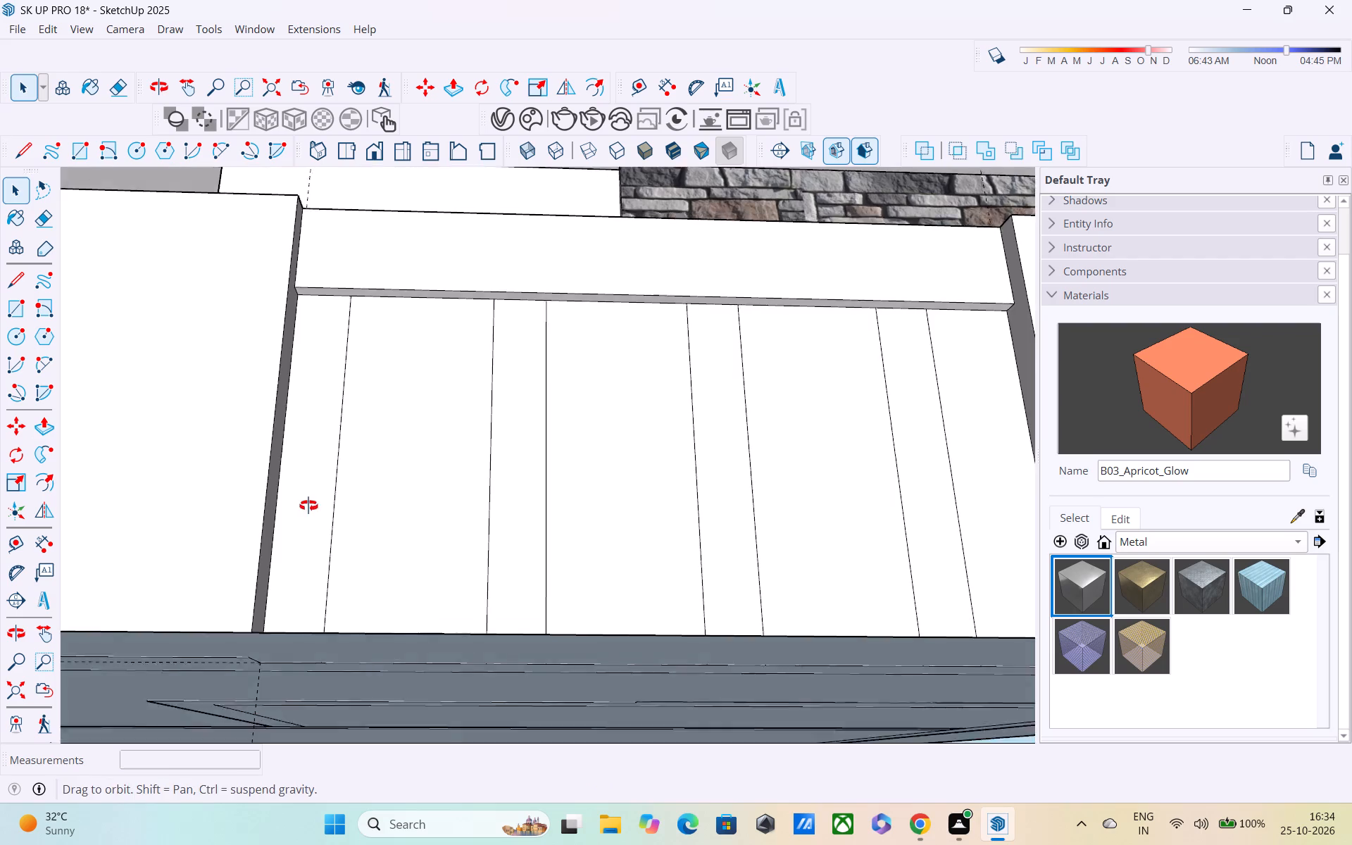
middle_click_drag(308, 506, 211, 649)
scroll(311, 410, "up", 4)
middle_click_drag(312, 378, 326, 237)
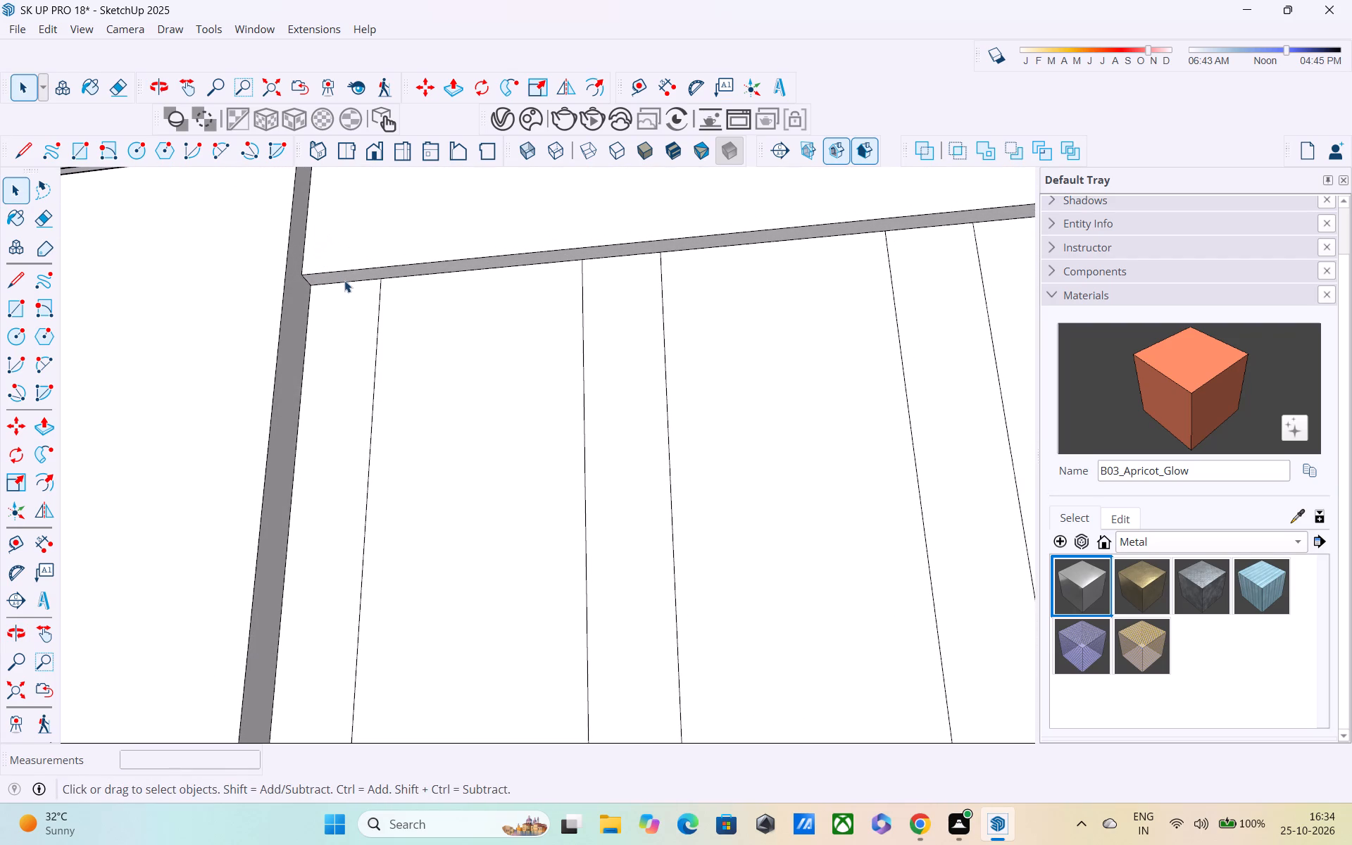
key("l")
scroll(344, 286, "up", 4)
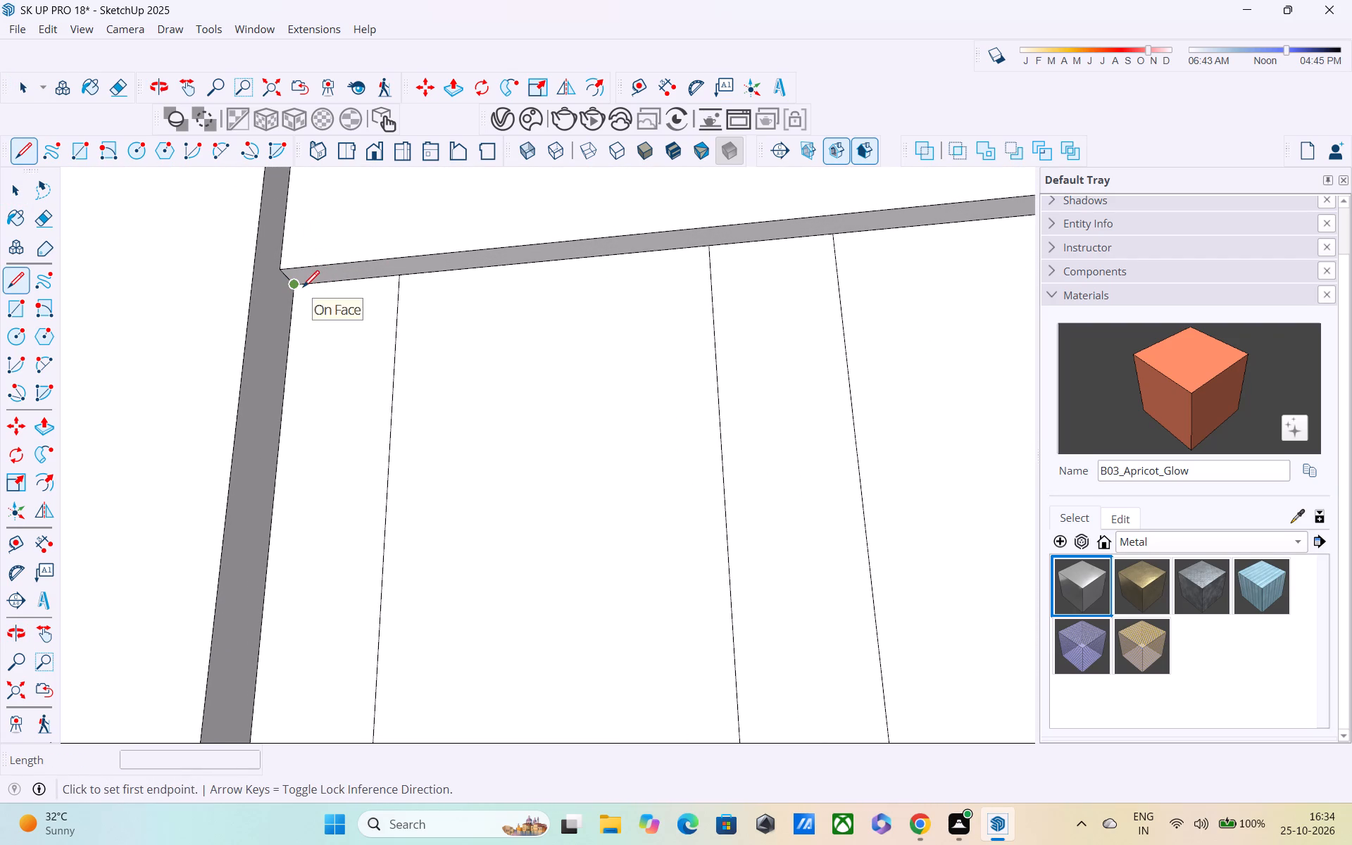
left_click(303, 289)
left_click(395, 278)
left_click(703, 250)
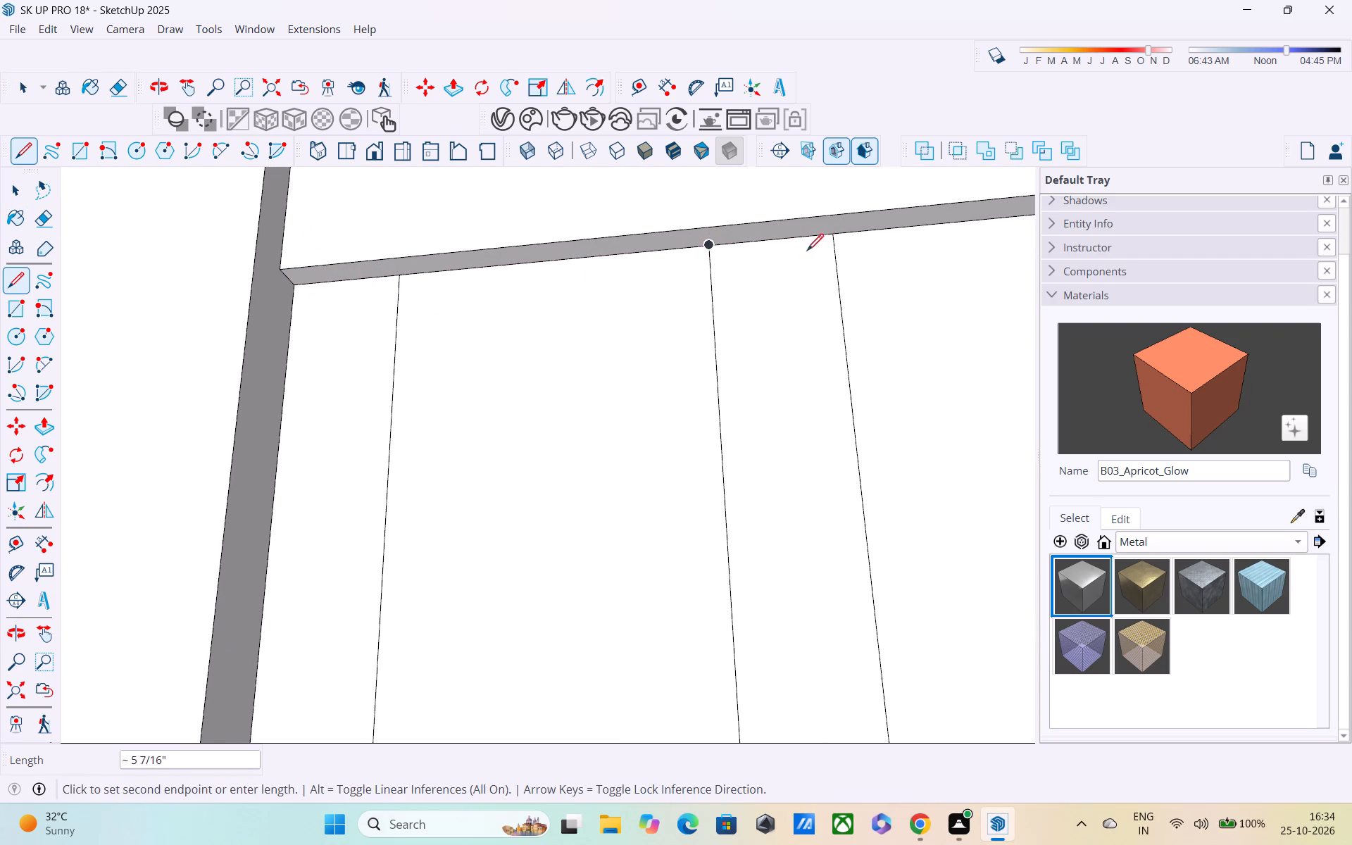
left_click(833, 239)
key("space")
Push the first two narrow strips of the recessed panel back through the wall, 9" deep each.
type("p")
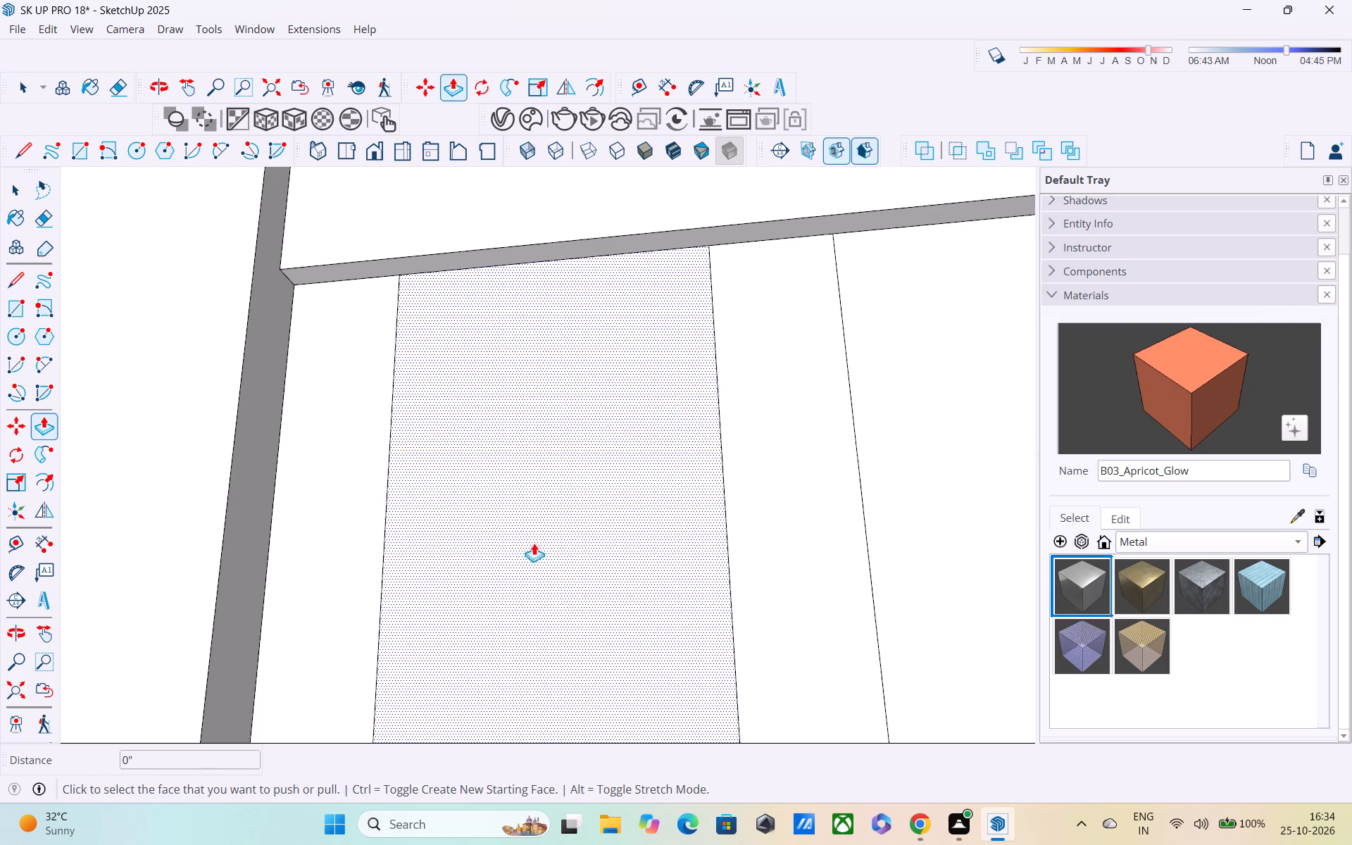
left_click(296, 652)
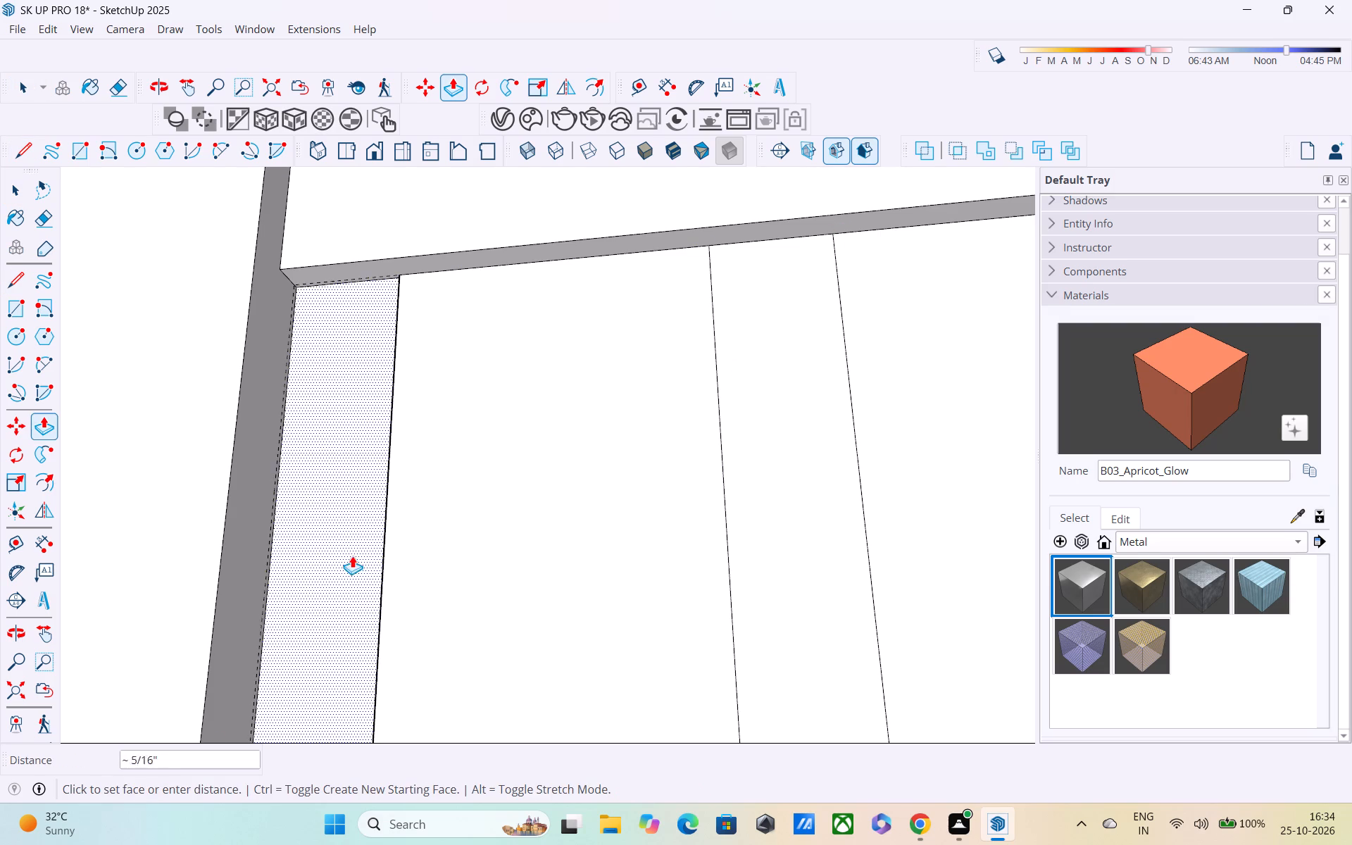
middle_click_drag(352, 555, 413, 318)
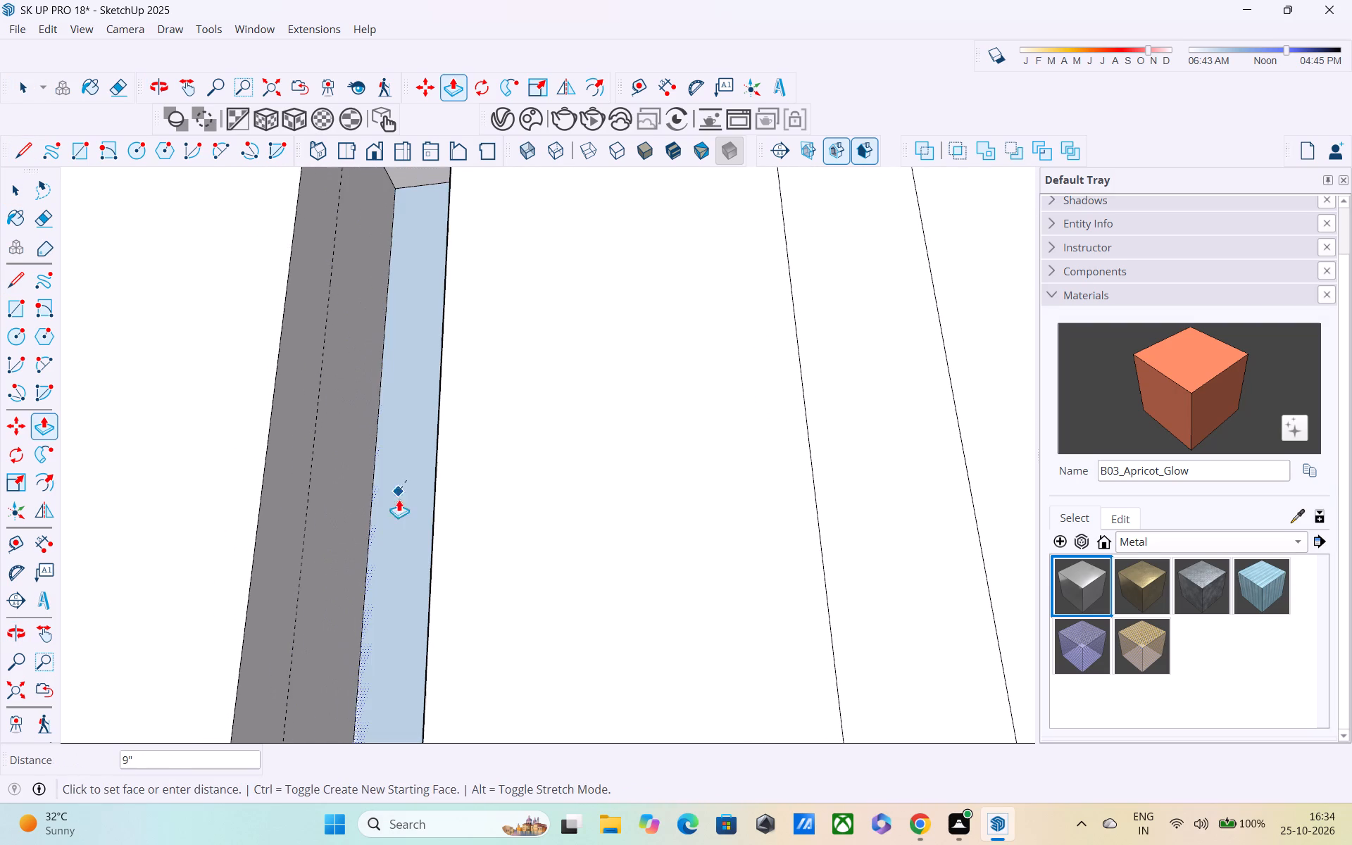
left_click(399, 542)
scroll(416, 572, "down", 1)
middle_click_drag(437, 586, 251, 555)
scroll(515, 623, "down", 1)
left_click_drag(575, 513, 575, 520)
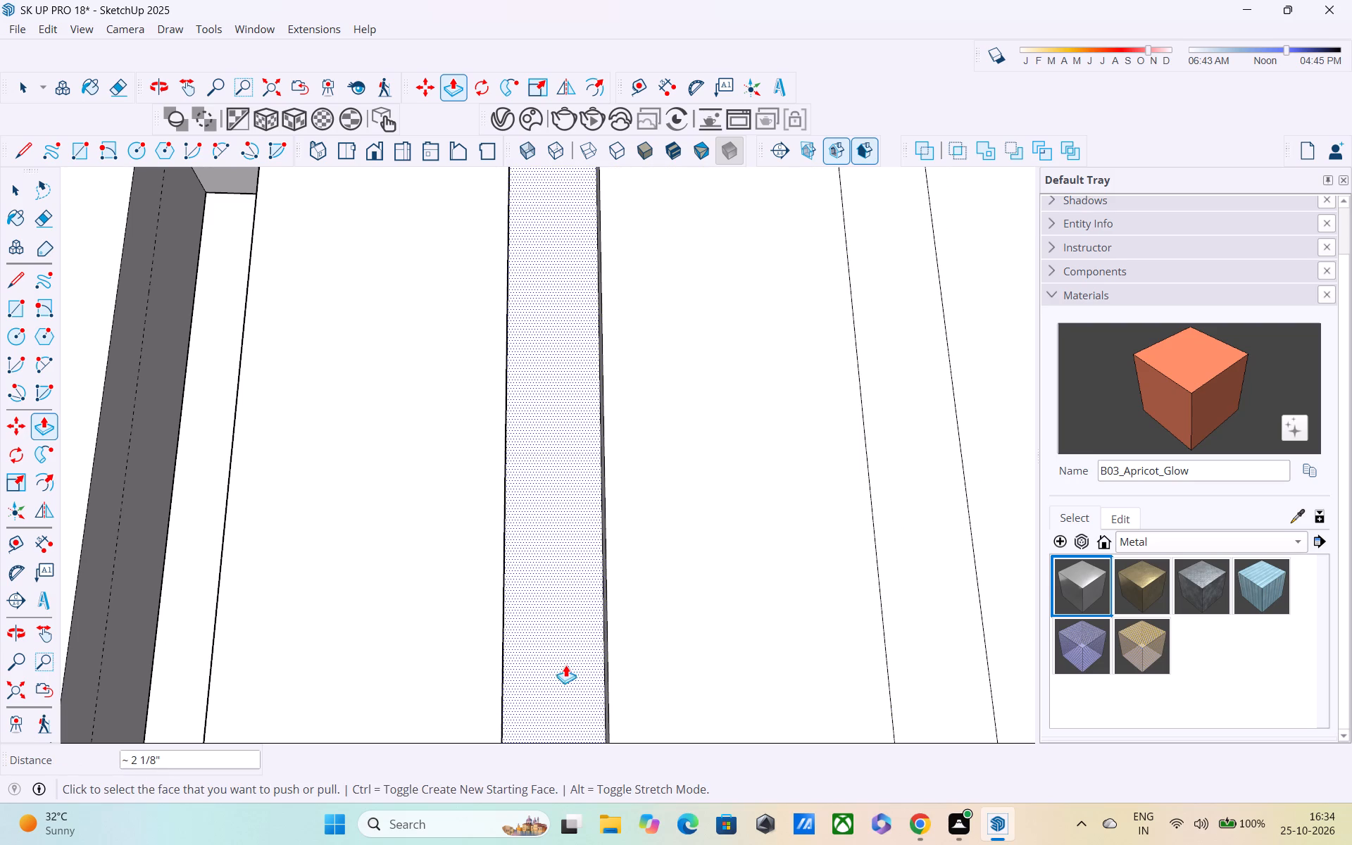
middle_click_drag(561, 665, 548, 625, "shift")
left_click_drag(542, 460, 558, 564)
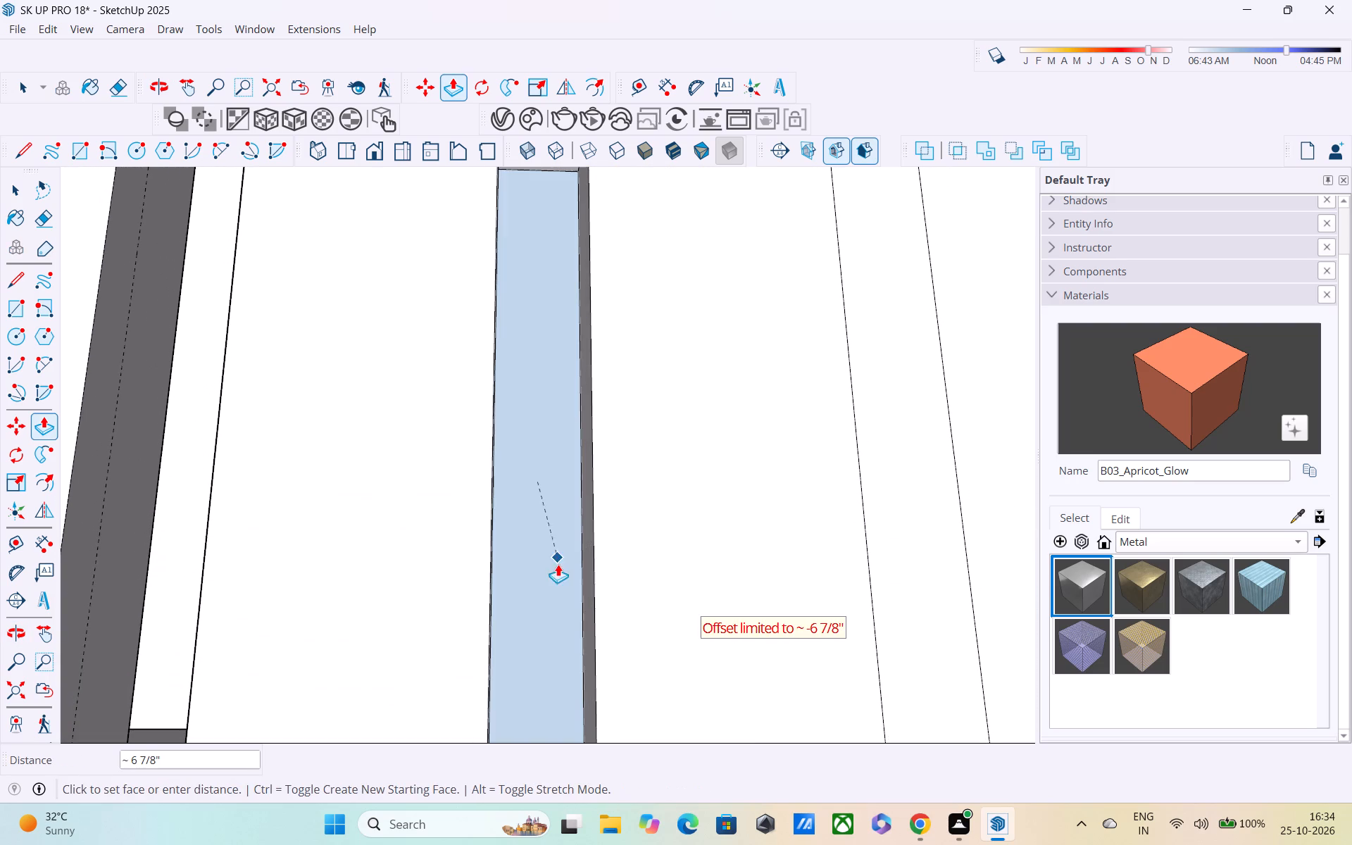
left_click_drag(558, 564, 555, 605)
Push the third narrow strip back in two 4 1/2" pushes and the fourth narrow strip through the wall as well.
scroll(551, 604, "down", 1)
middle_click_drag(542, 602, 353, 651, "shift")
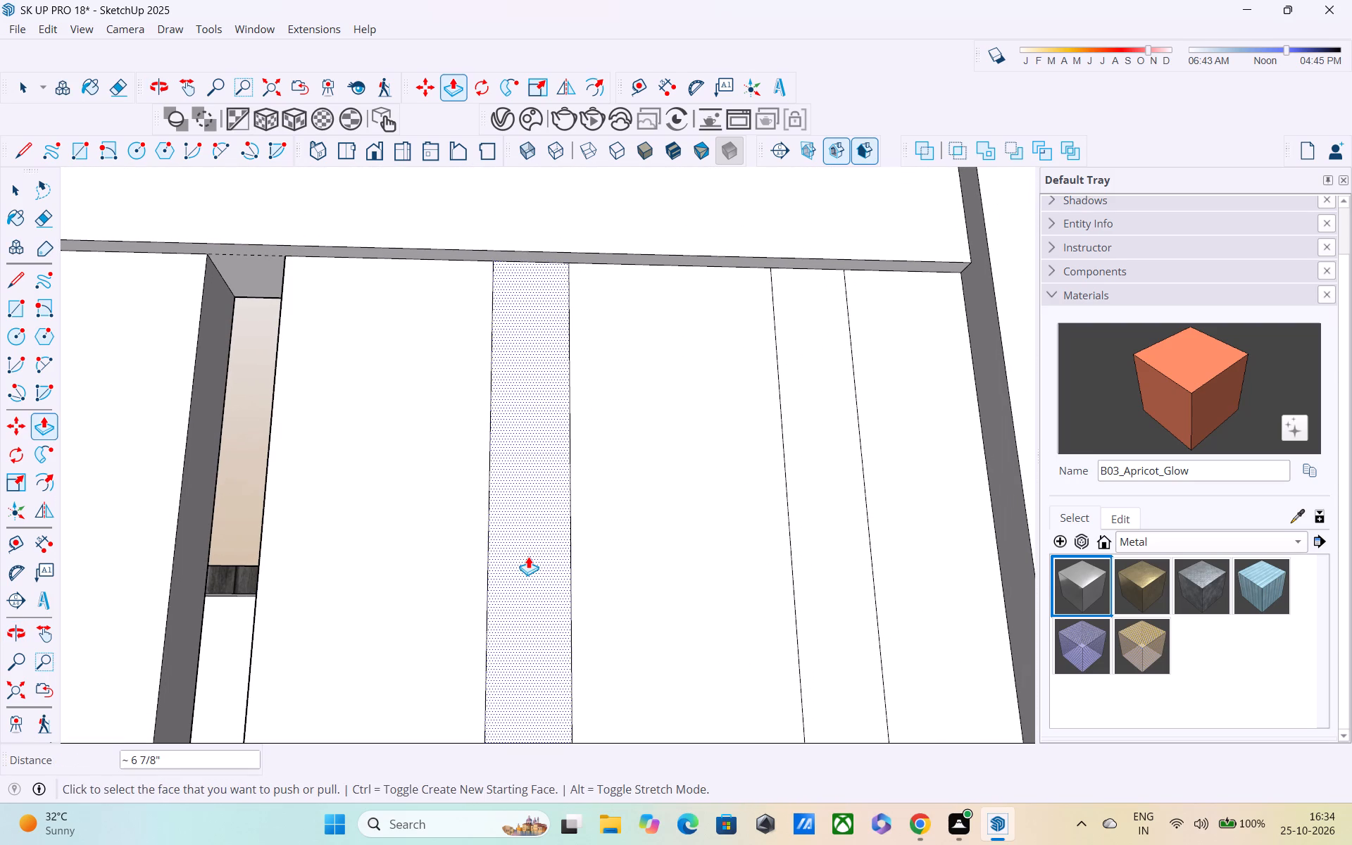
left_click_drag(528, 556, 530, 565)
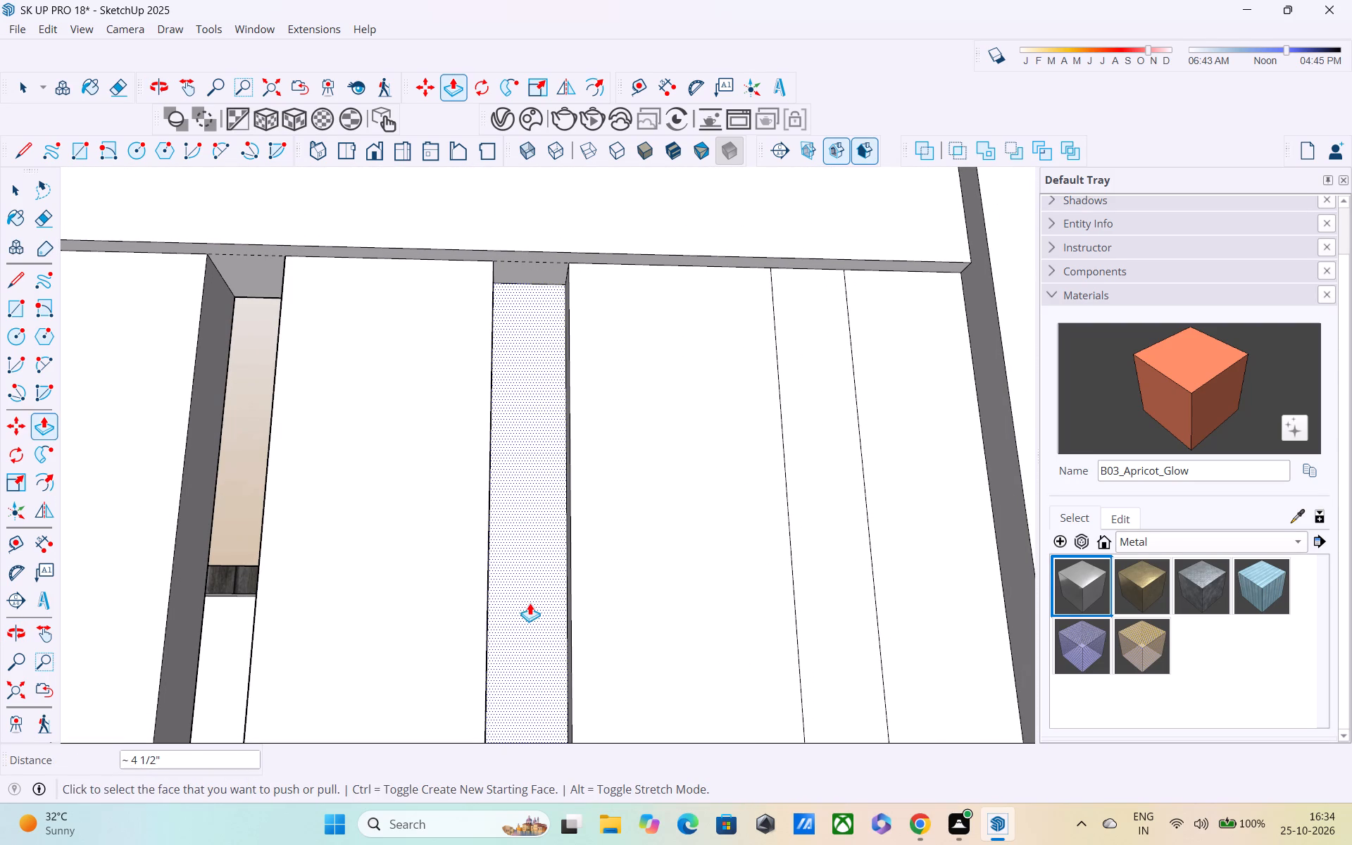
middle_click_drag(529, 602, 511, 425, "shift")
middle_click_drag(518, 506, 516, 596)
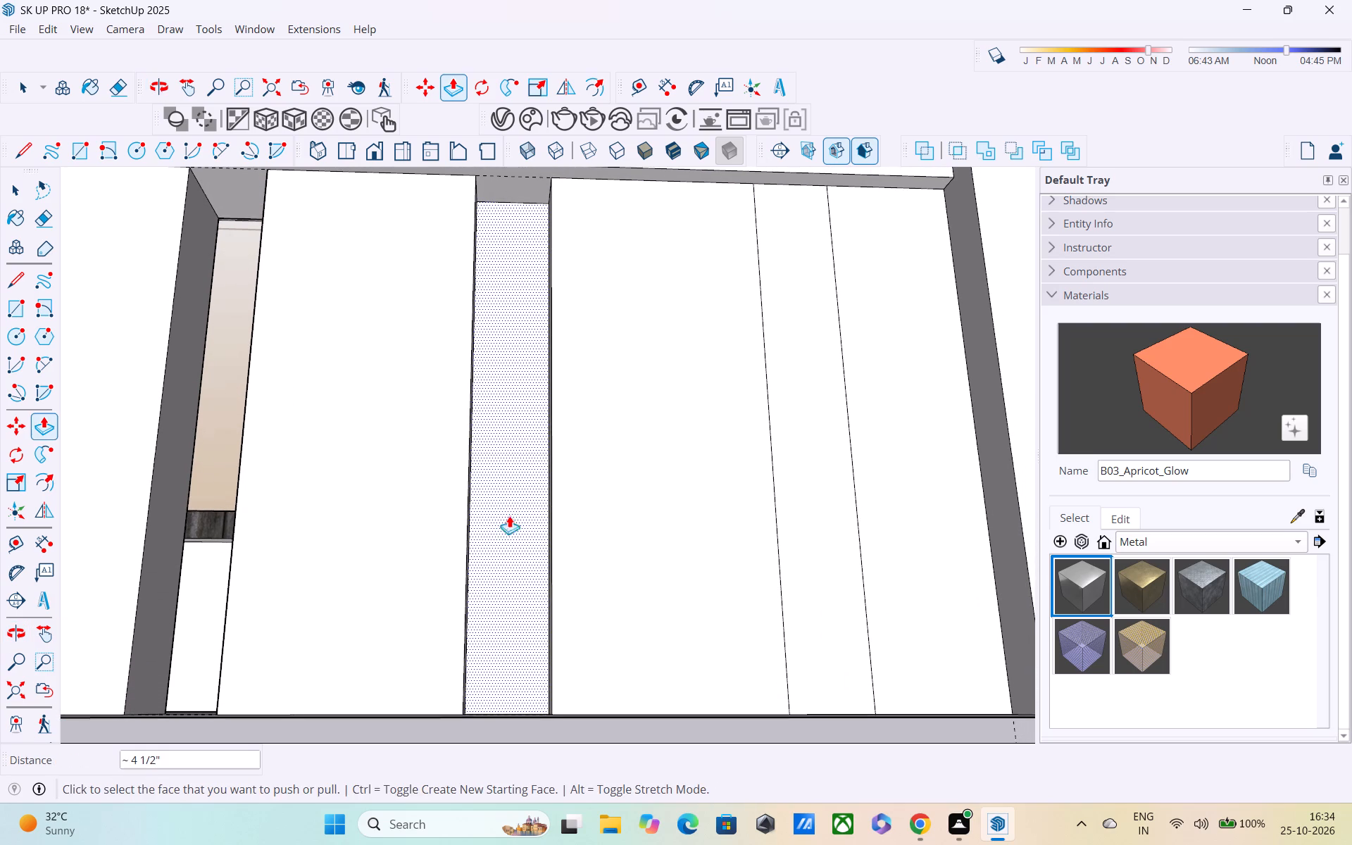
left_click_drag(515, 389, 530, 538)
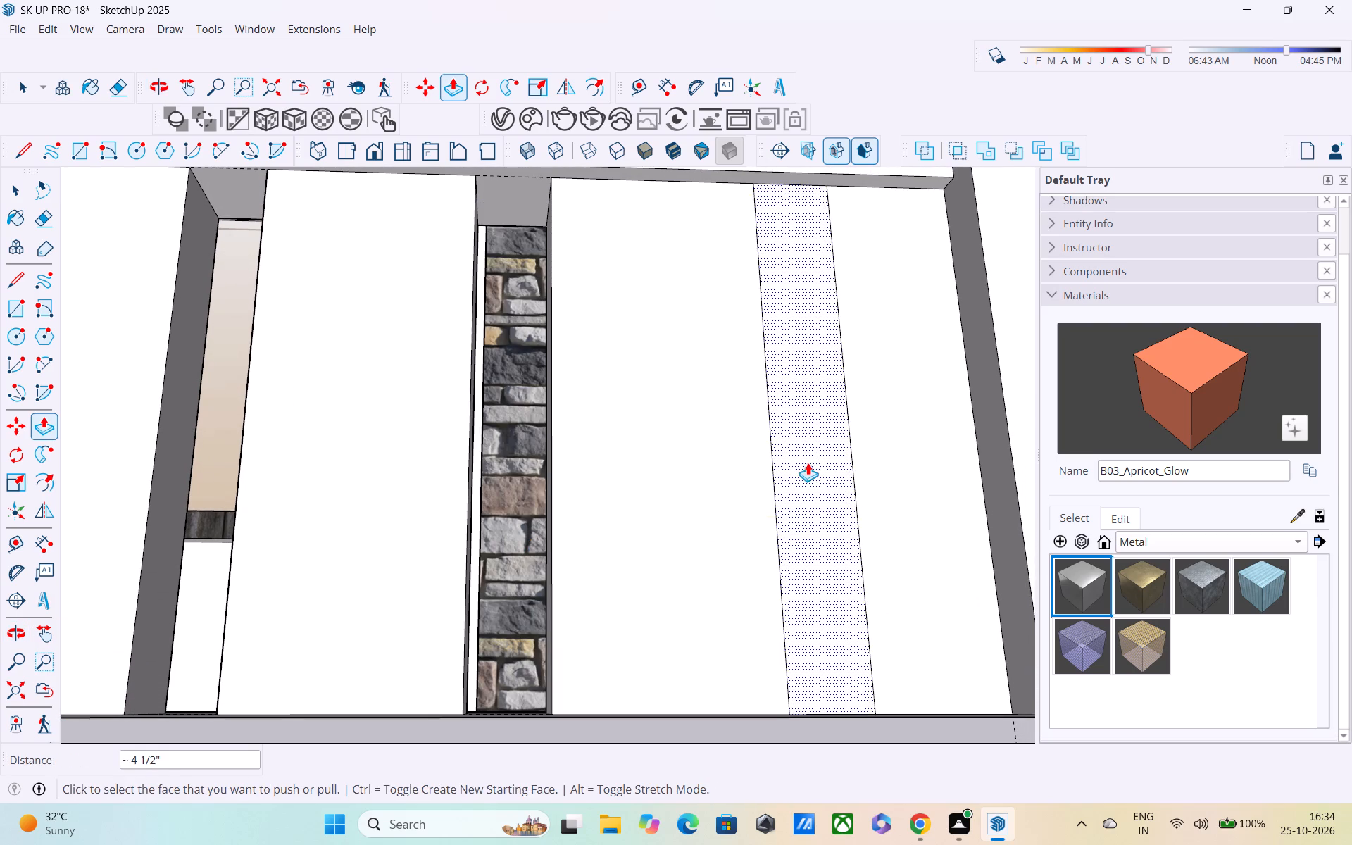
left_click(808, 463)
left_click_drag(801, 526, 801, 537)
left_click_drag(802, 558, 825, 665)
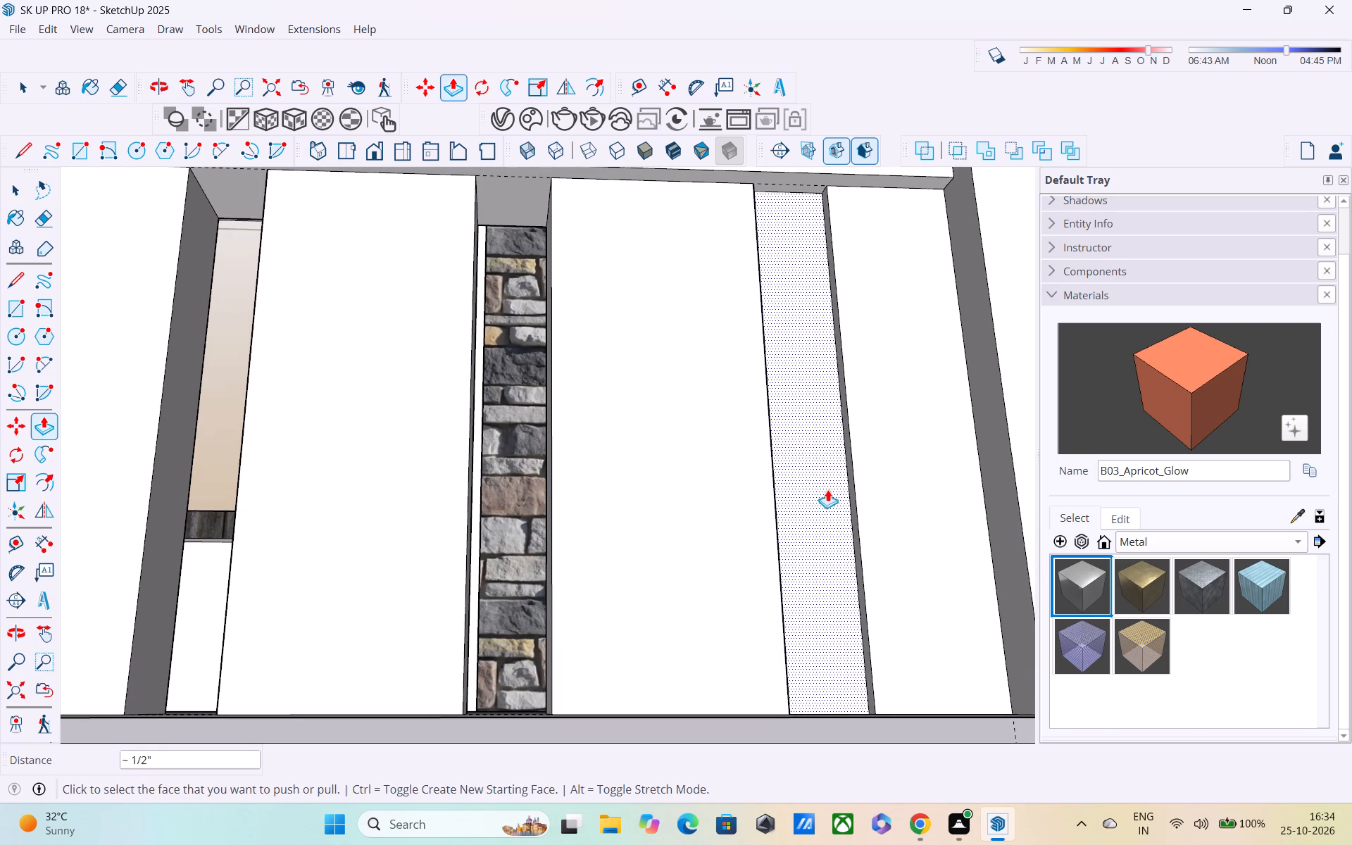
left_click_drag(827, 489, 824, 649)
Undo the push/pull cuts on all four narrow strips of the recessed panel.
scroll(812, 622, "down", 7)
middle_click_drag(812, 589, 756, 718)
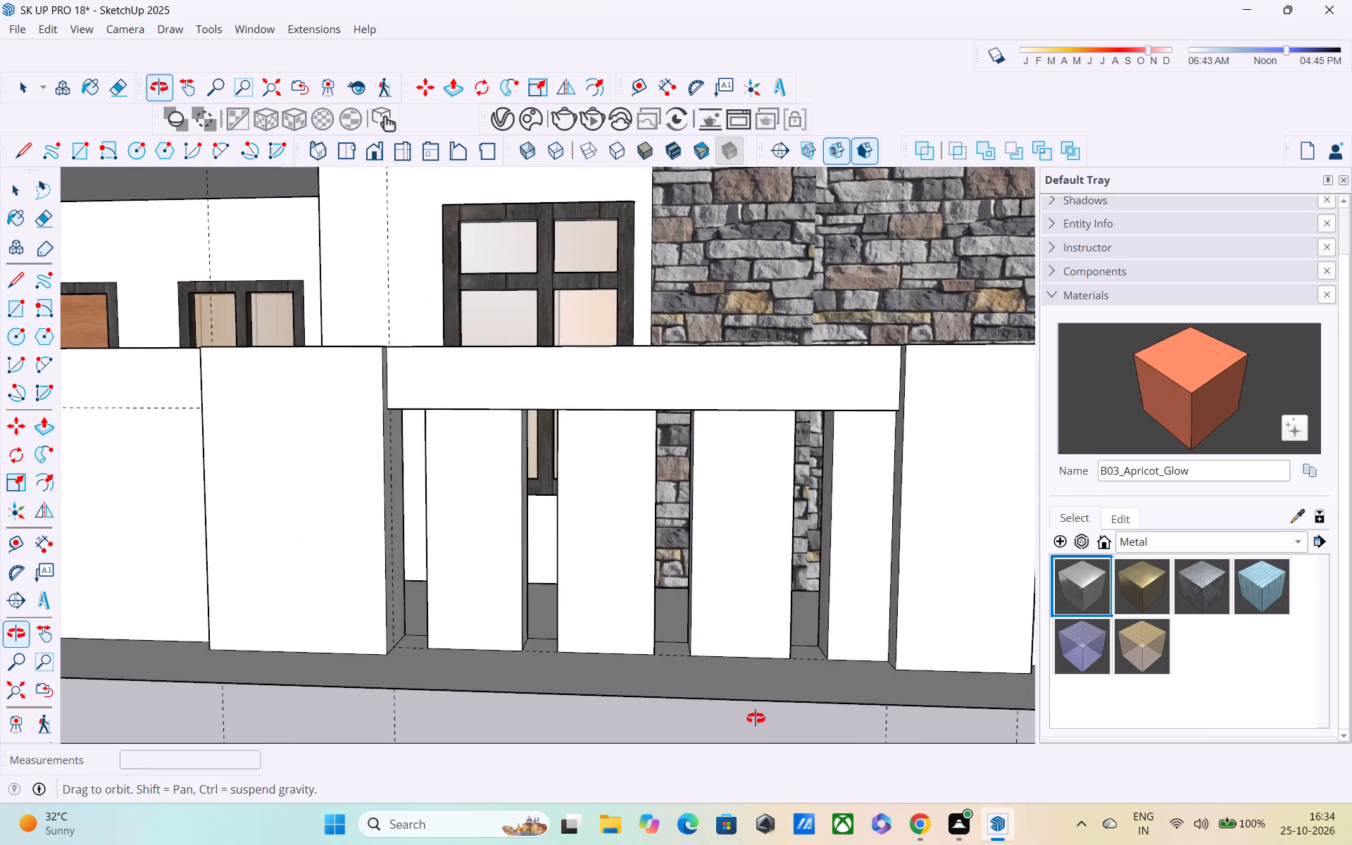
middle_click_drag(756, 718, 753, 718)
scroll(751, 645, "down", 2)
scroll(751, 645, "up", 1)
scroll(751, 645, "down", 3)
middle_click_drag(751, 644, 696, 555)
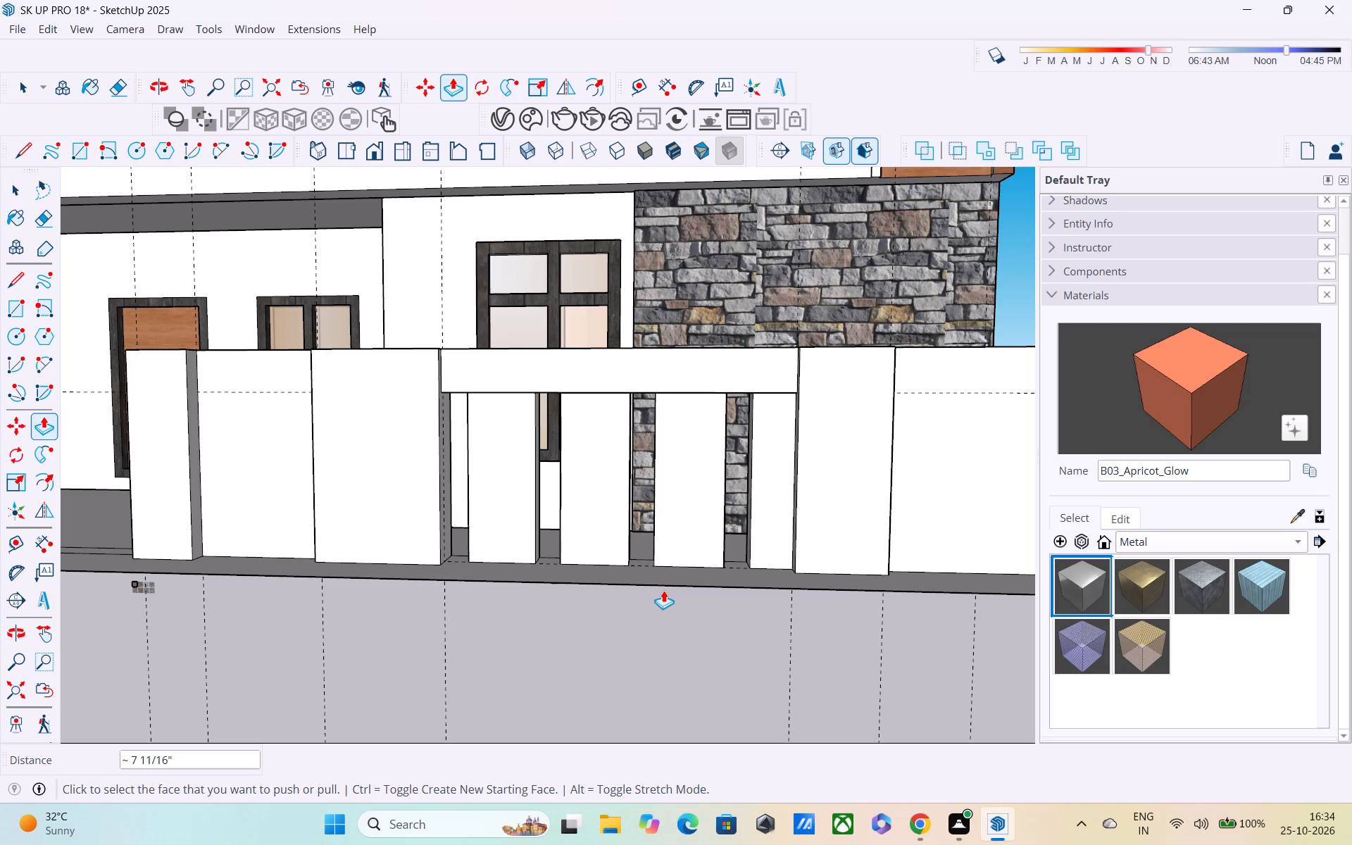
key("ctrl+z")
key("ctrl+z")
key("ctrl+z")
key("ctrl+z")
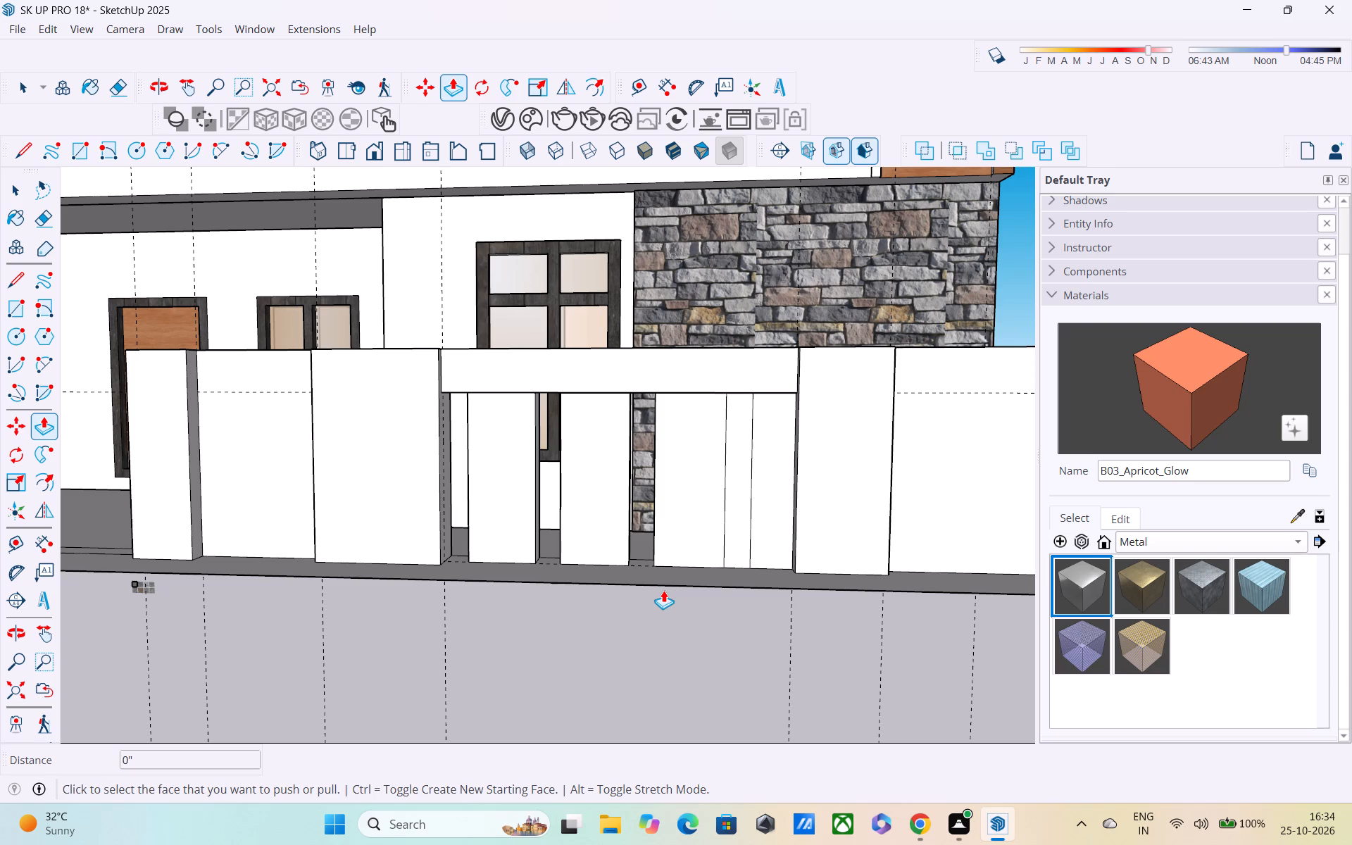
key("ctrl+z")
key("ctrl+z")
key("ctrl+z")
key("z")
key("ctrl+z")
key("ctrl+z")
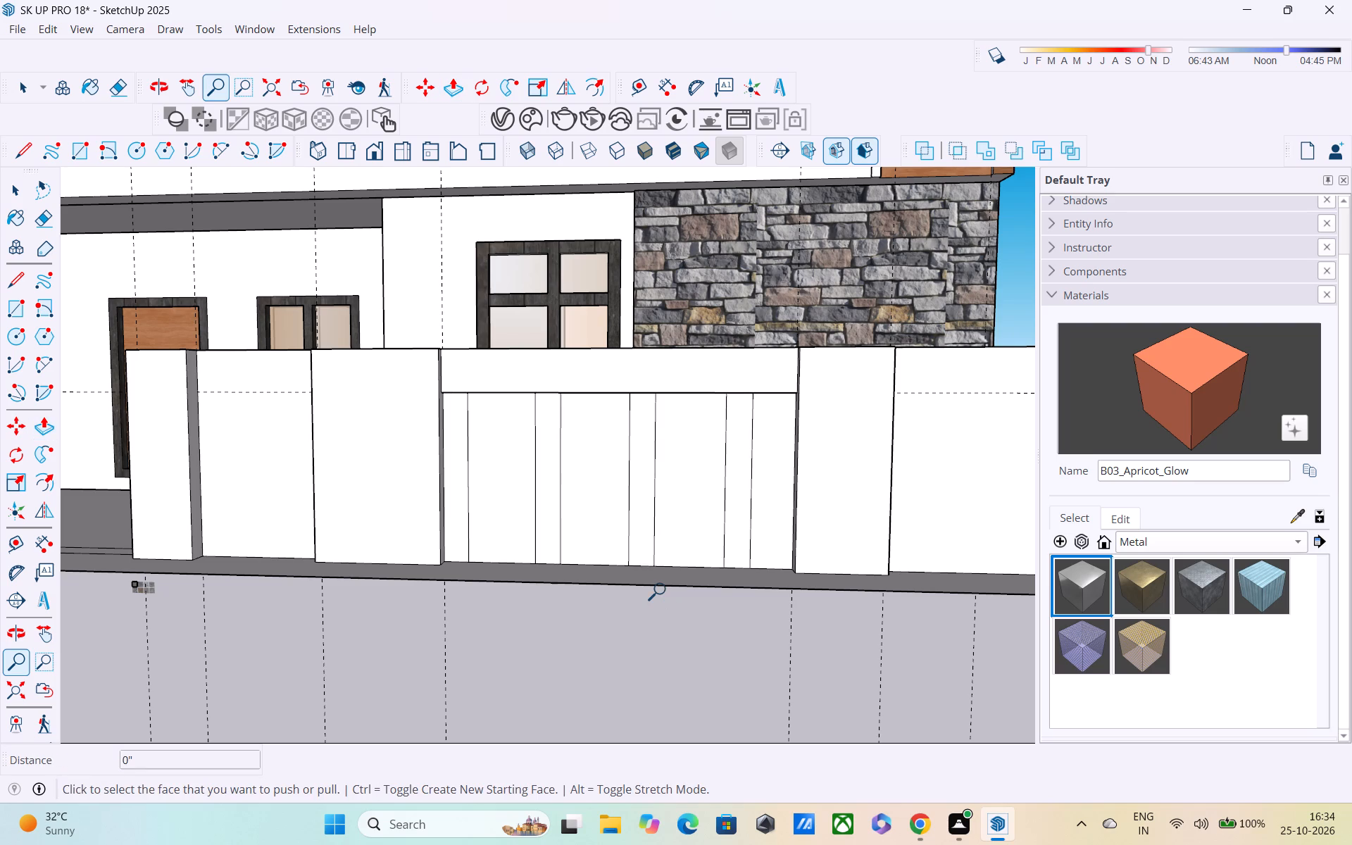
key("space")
Draw a horizontal line across the recessed panel near its base, from one projecting strip to the other.
key("l")
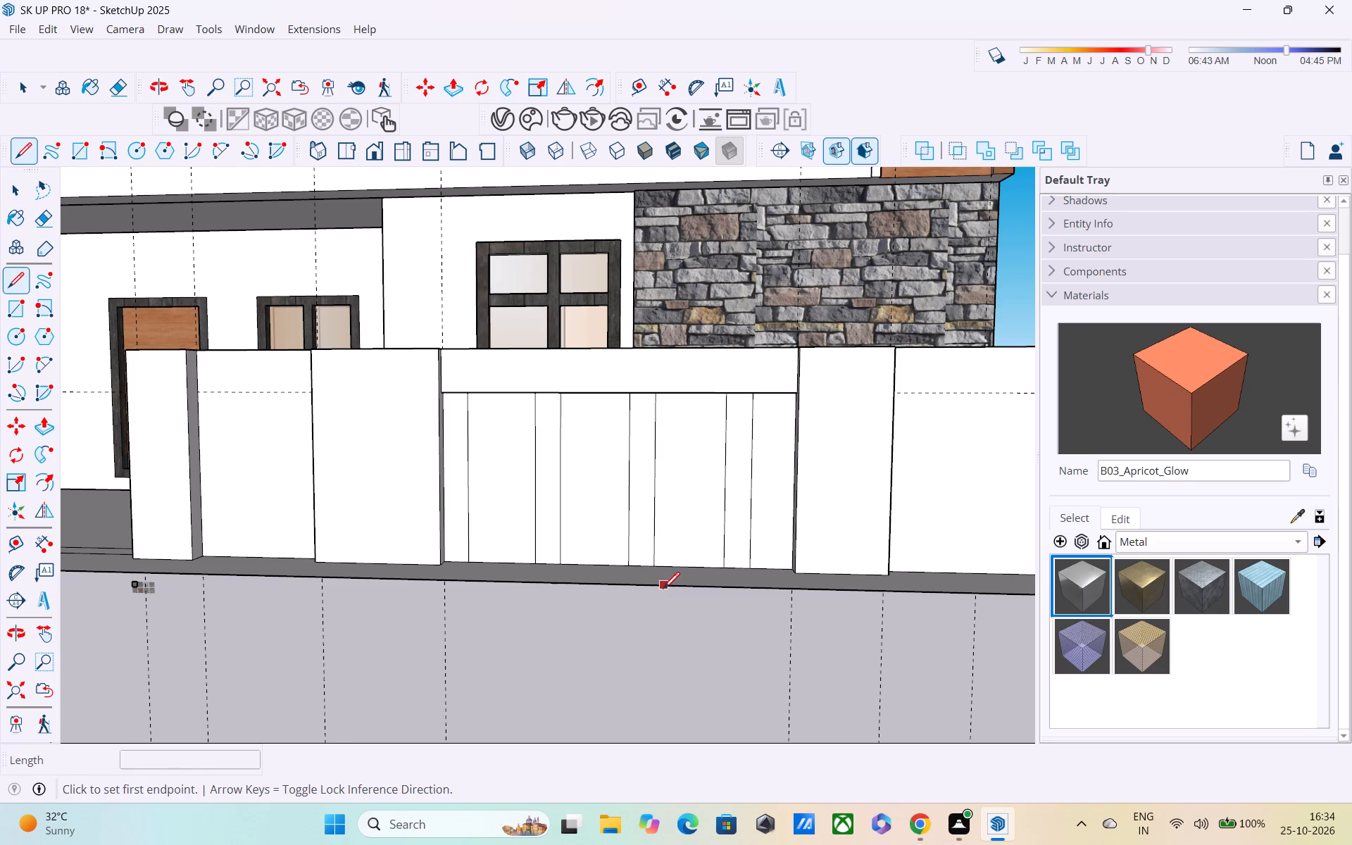
middle_click_drag(569, 554, 500, 540)
scroll(499, 532, "up", 3)
scroll(499, 531, "down", 1)
scroll(499, 531, "up", 1)
middle_click_drag(497, 530, 471, 516)
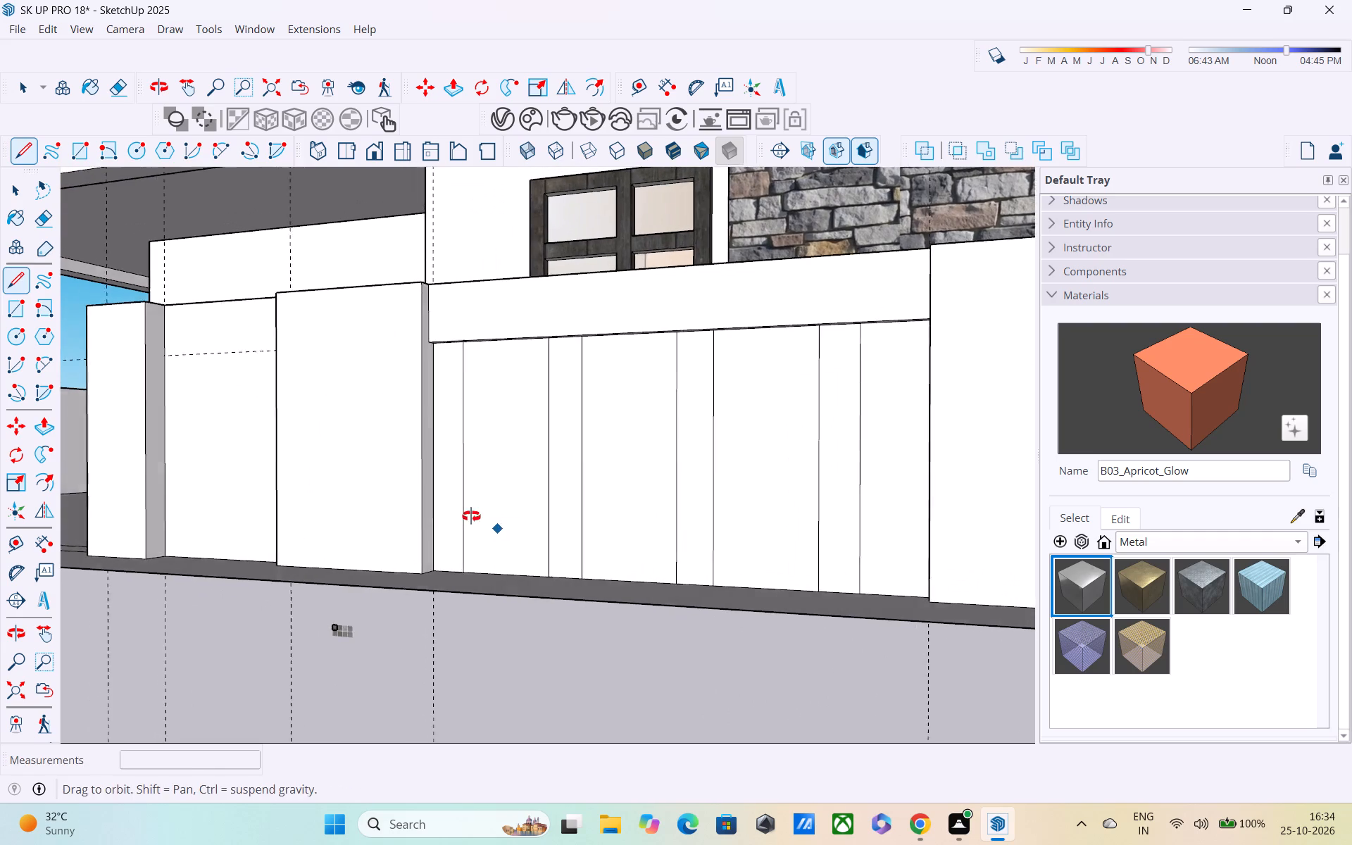
middle_click_drag(471, 516, 453, 508)
scroll(453, 515, "up", 3)
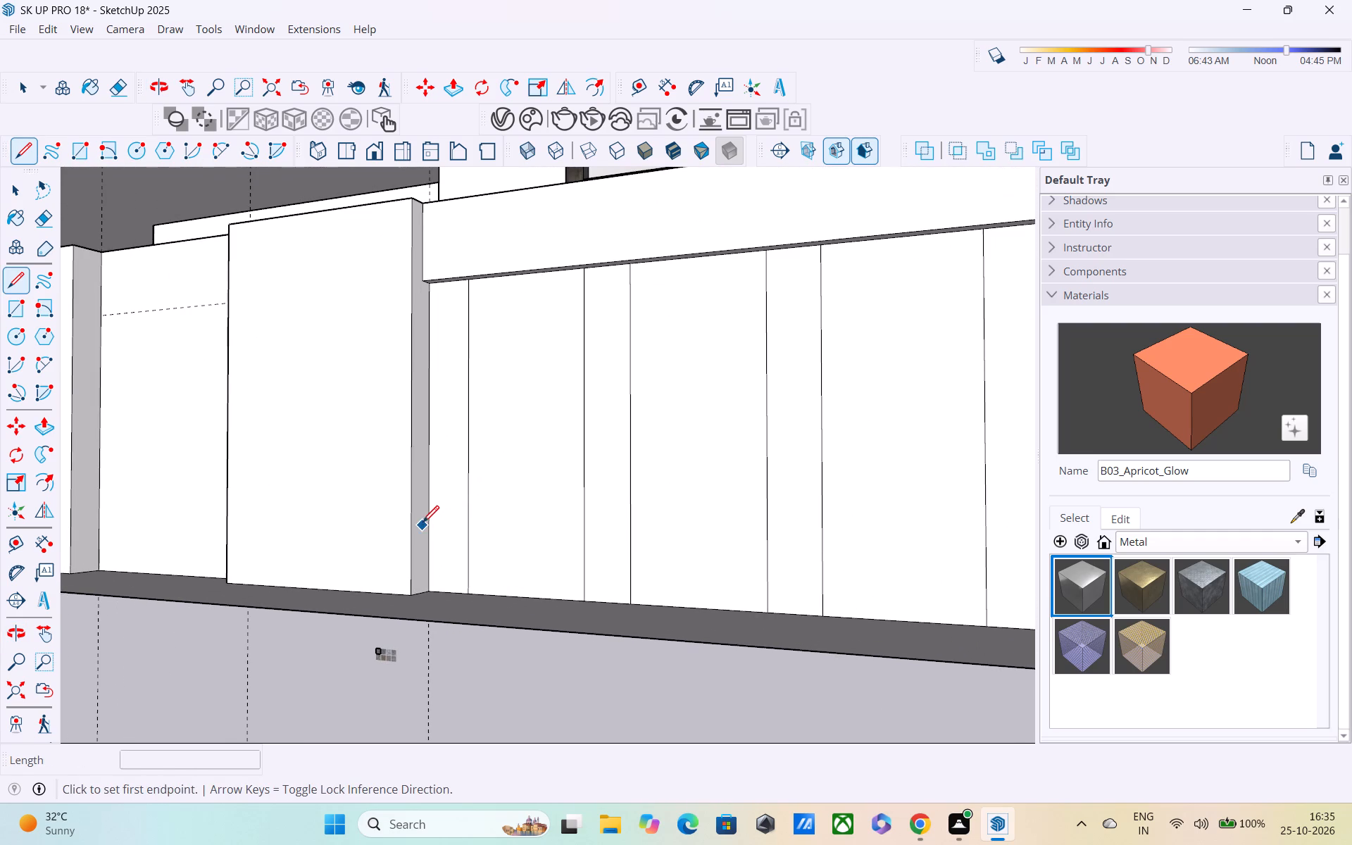
left_click(430, 532)
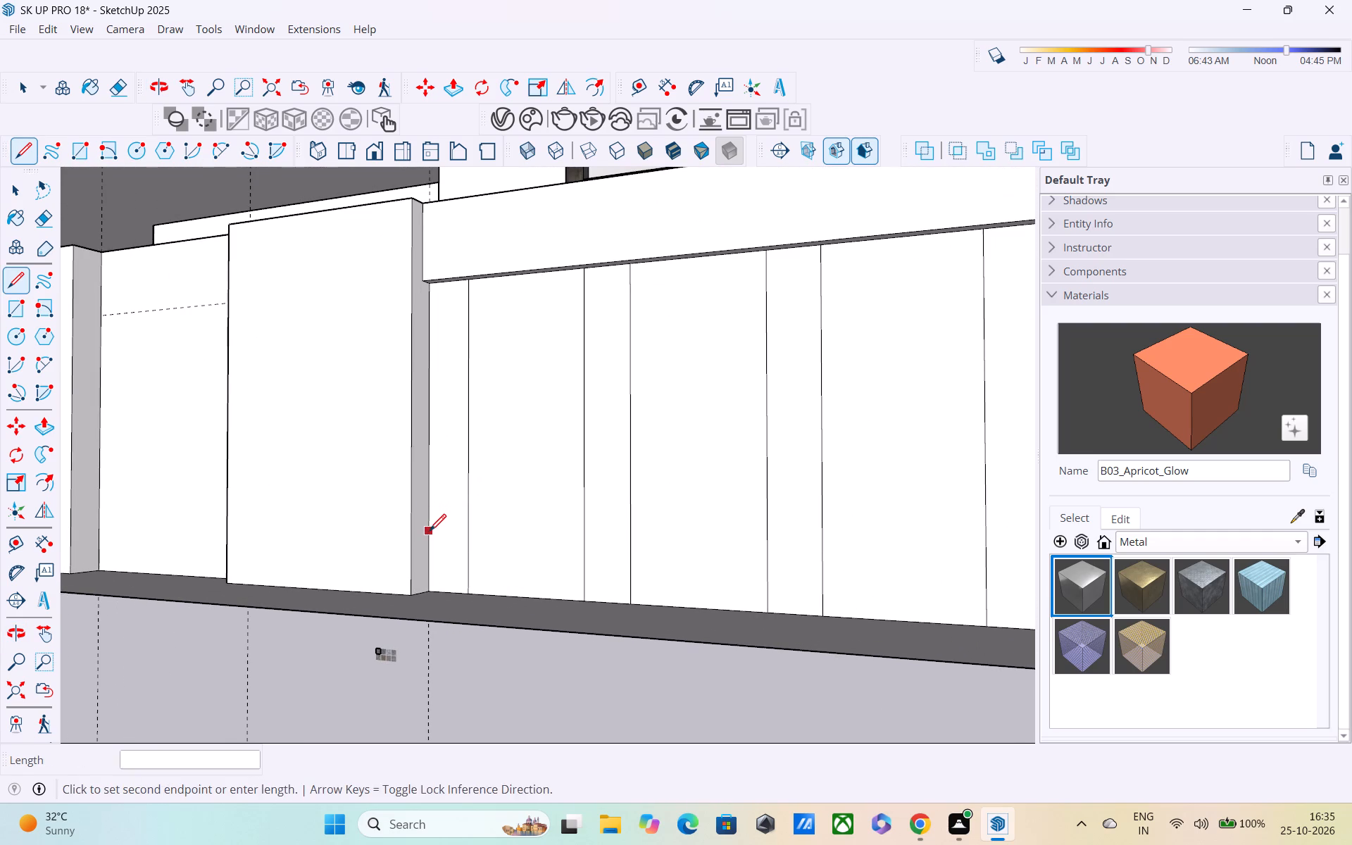
middle_click_drag(667, 527, 363, 482, "shift")
middle_click_drag(458, 511, 803, 508)
left_click(785, 494)
middle_click_drag(761, 505, 535, 570)
key("space")
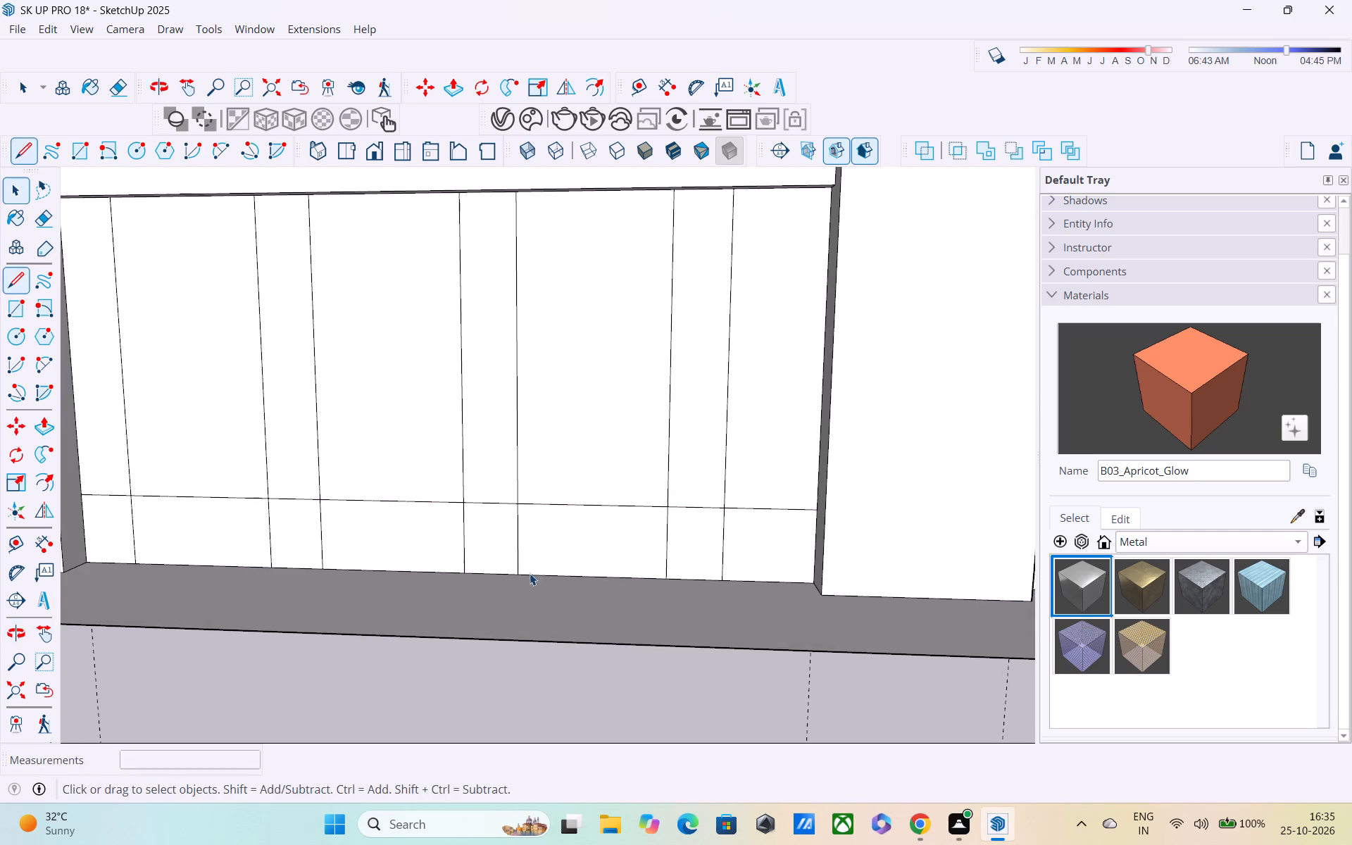
Erase all vertical strip line segments below the horizontal line, leaving a plain band along the panel's base.
key("e")
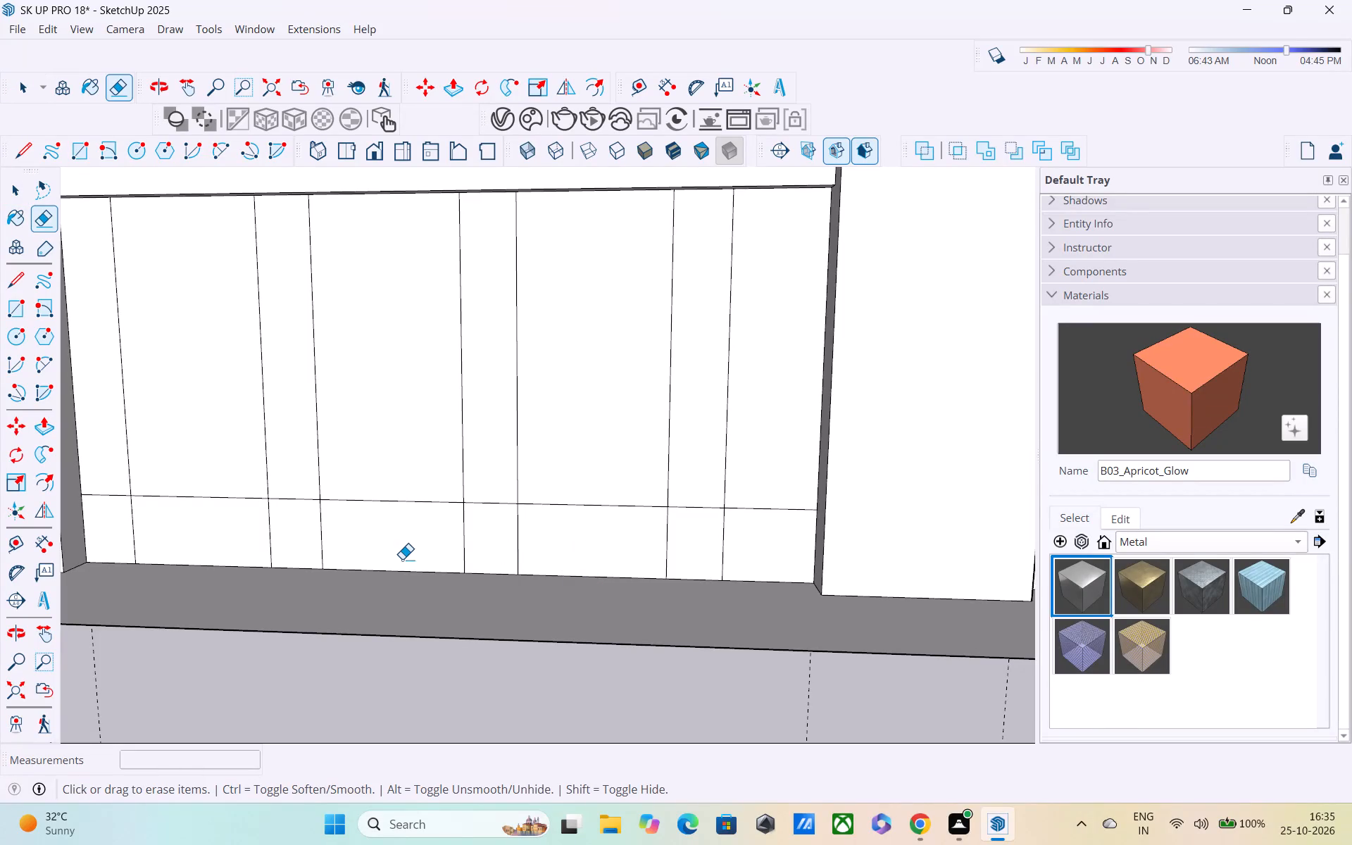
middle_click_drag(401, 563, 691, 544, "shift")
left_click_drag(404, 497, 832, 513)
middle_click_drag(825, 514, 480, 522, "shift")
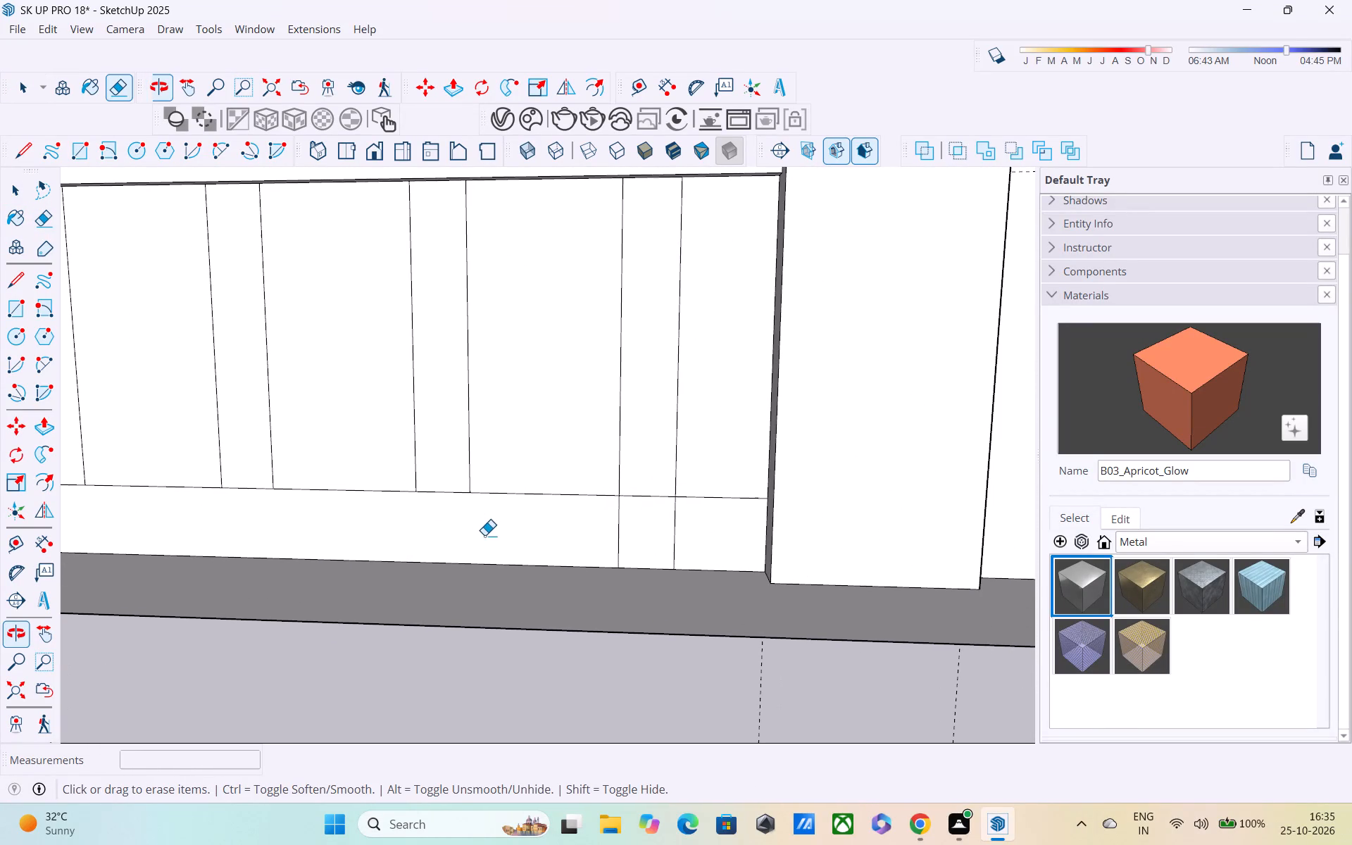
left_click_drag(501, 533, 702, 535)
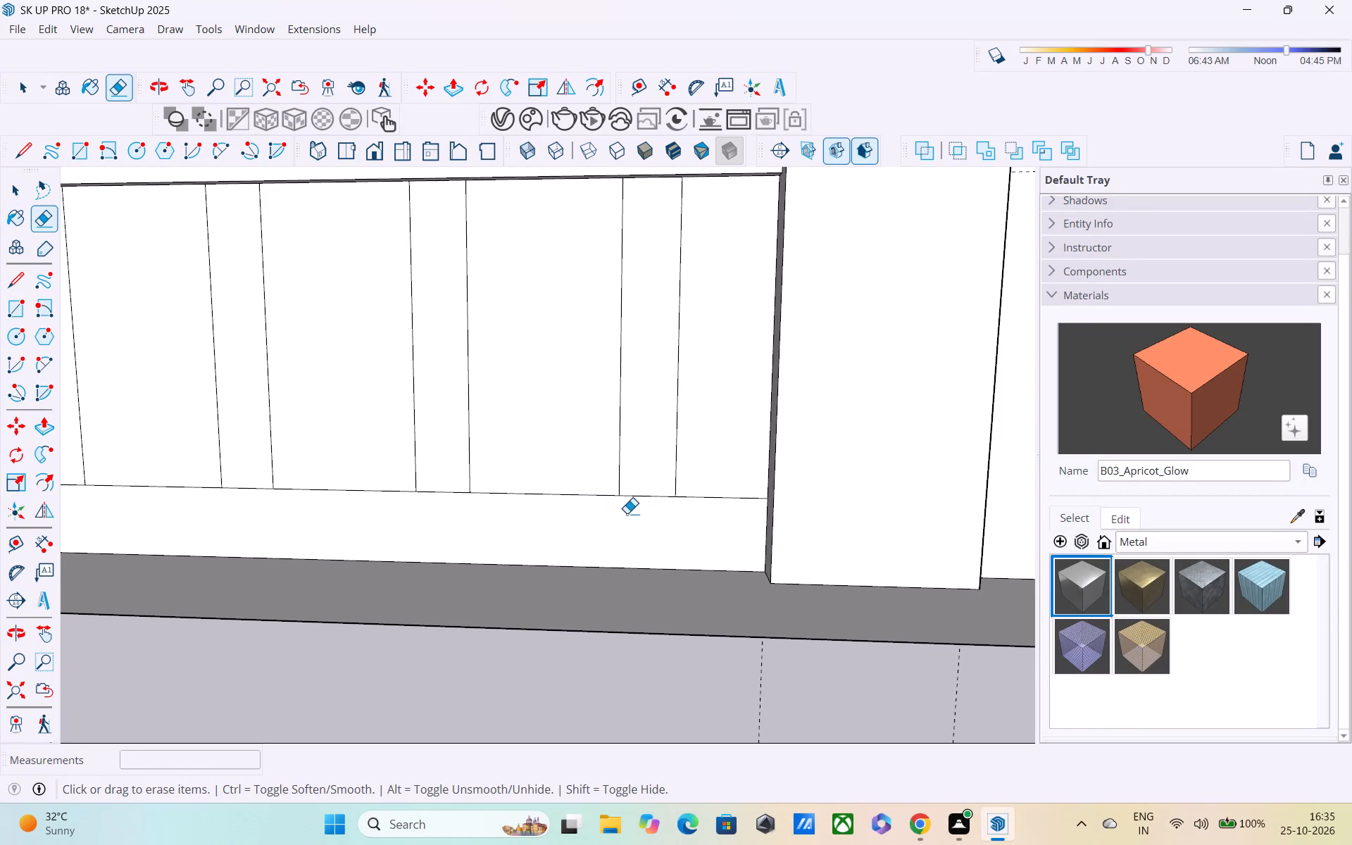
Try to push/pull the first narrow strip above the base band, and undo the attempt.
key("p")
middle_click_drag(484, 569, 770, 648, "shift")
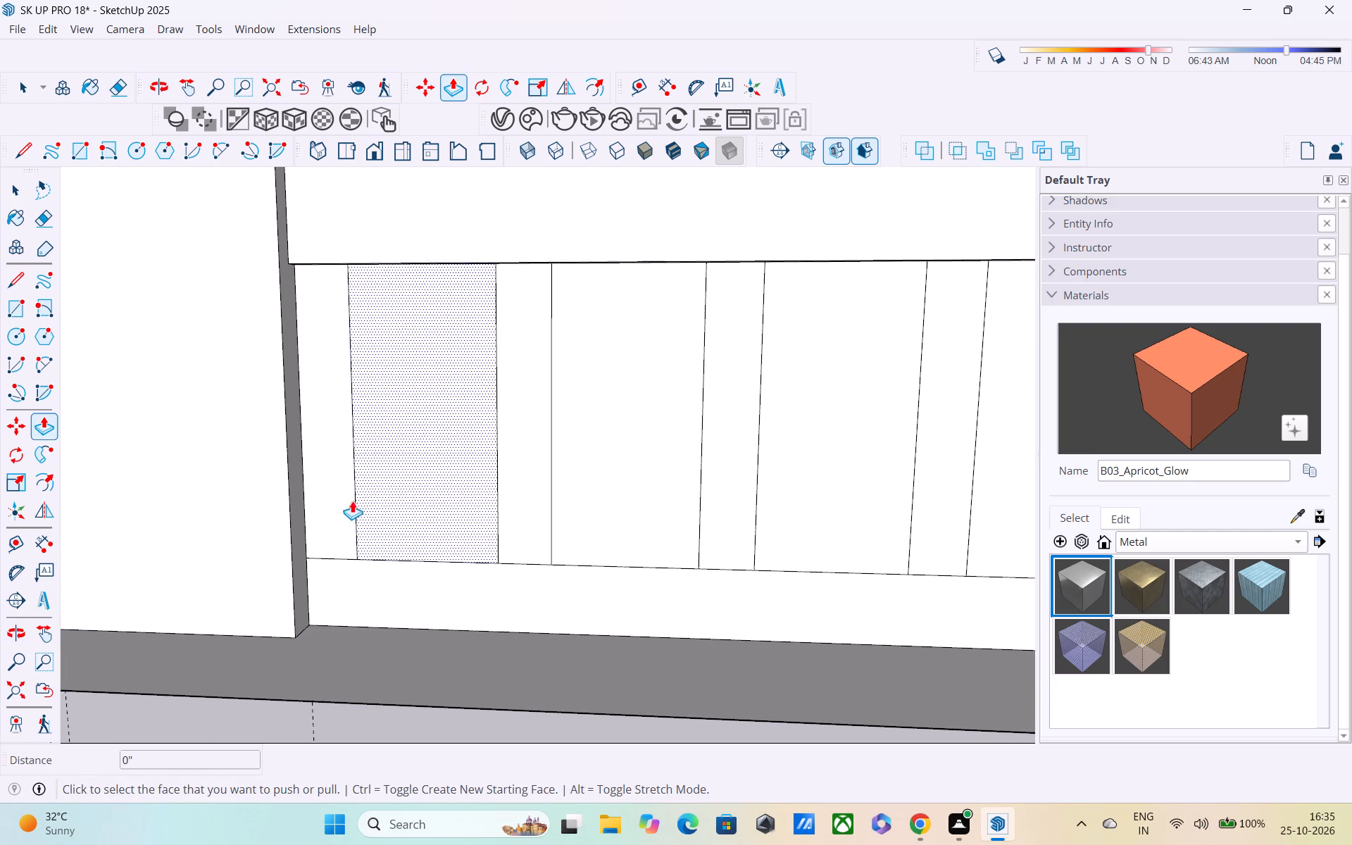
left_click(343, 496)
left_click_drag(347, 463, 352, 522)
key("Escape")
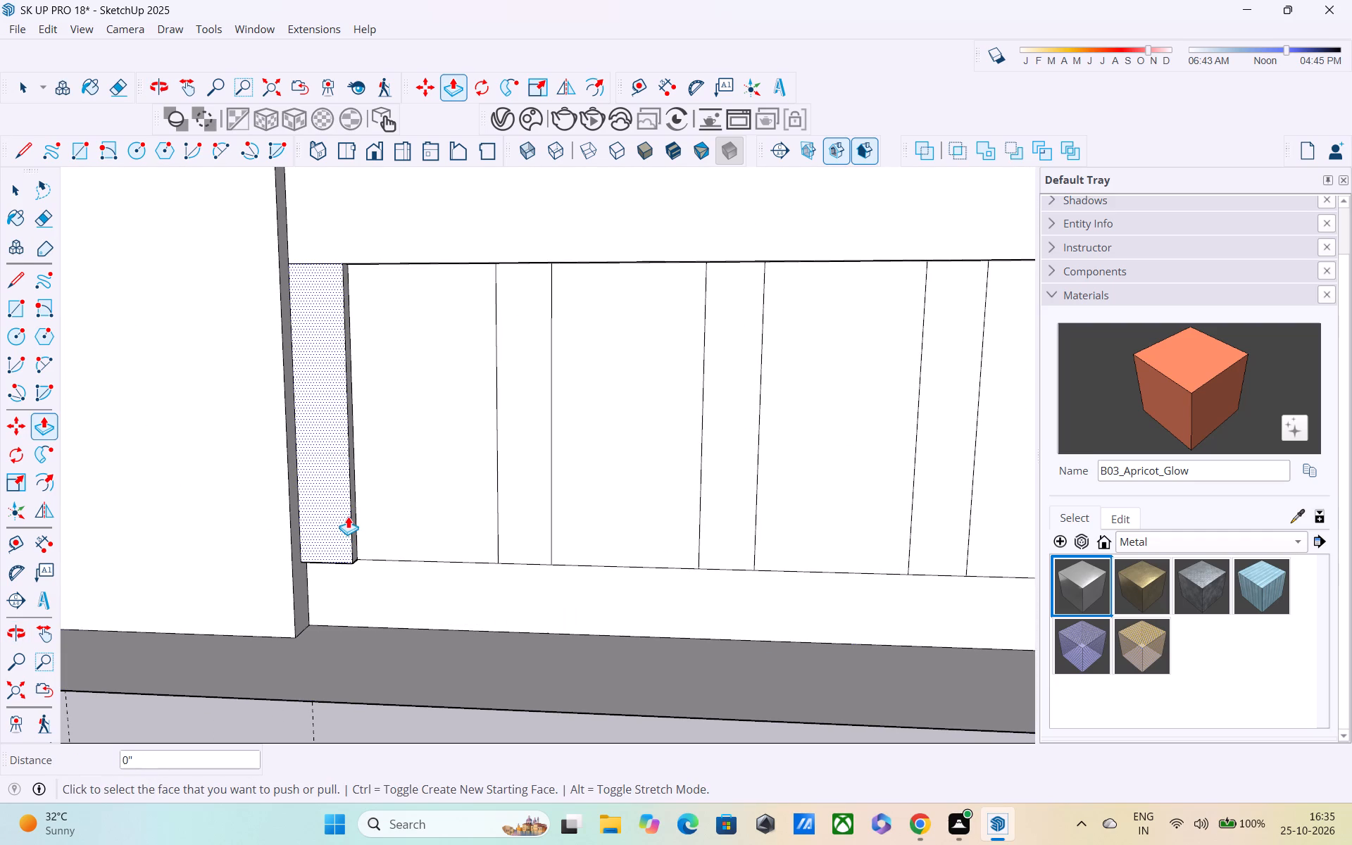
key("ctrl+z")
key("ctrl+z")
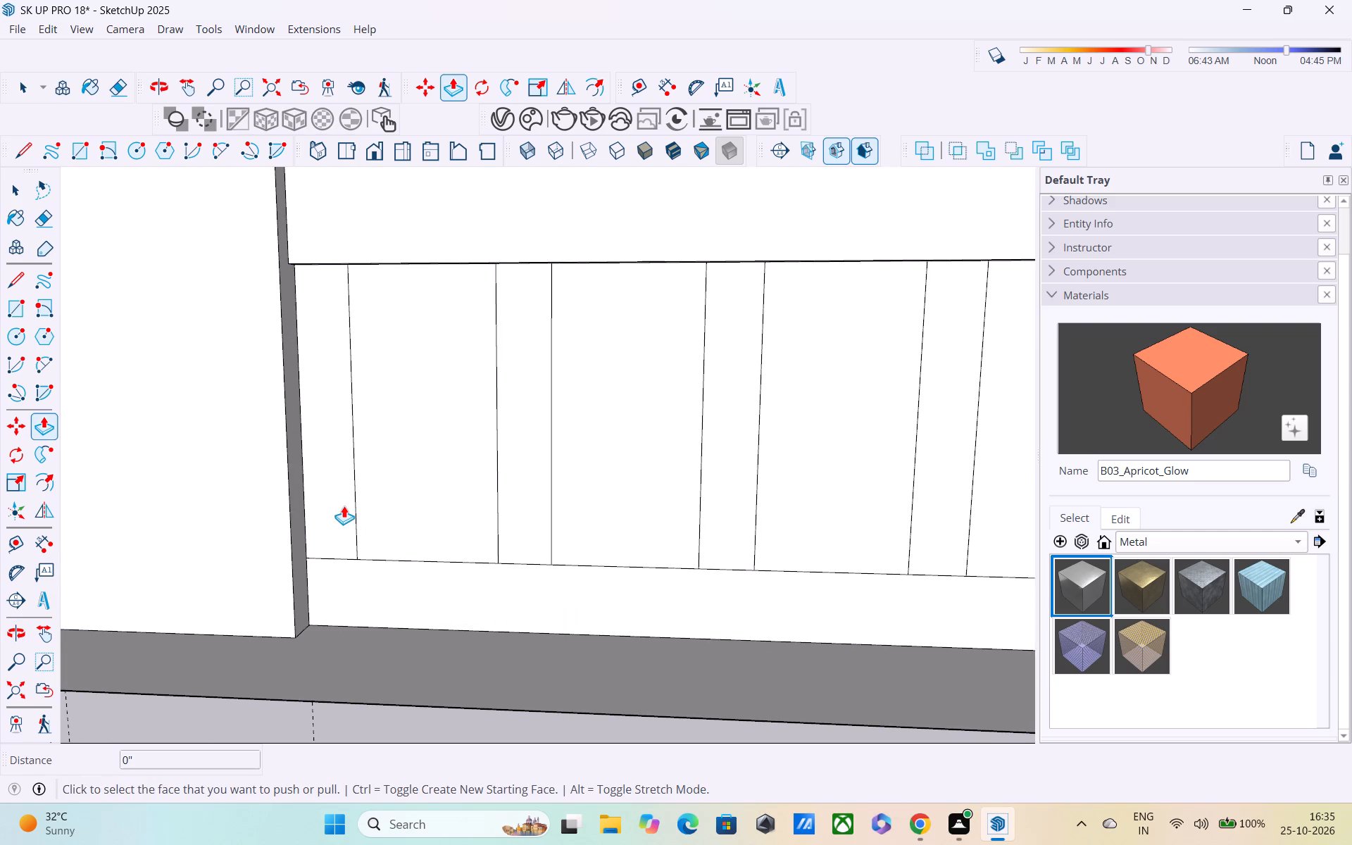
Push all four narrow strips above the base band 9" through the boundary wall to form vertical slot openings.
left_click_drag(332, 475, 338, 397)
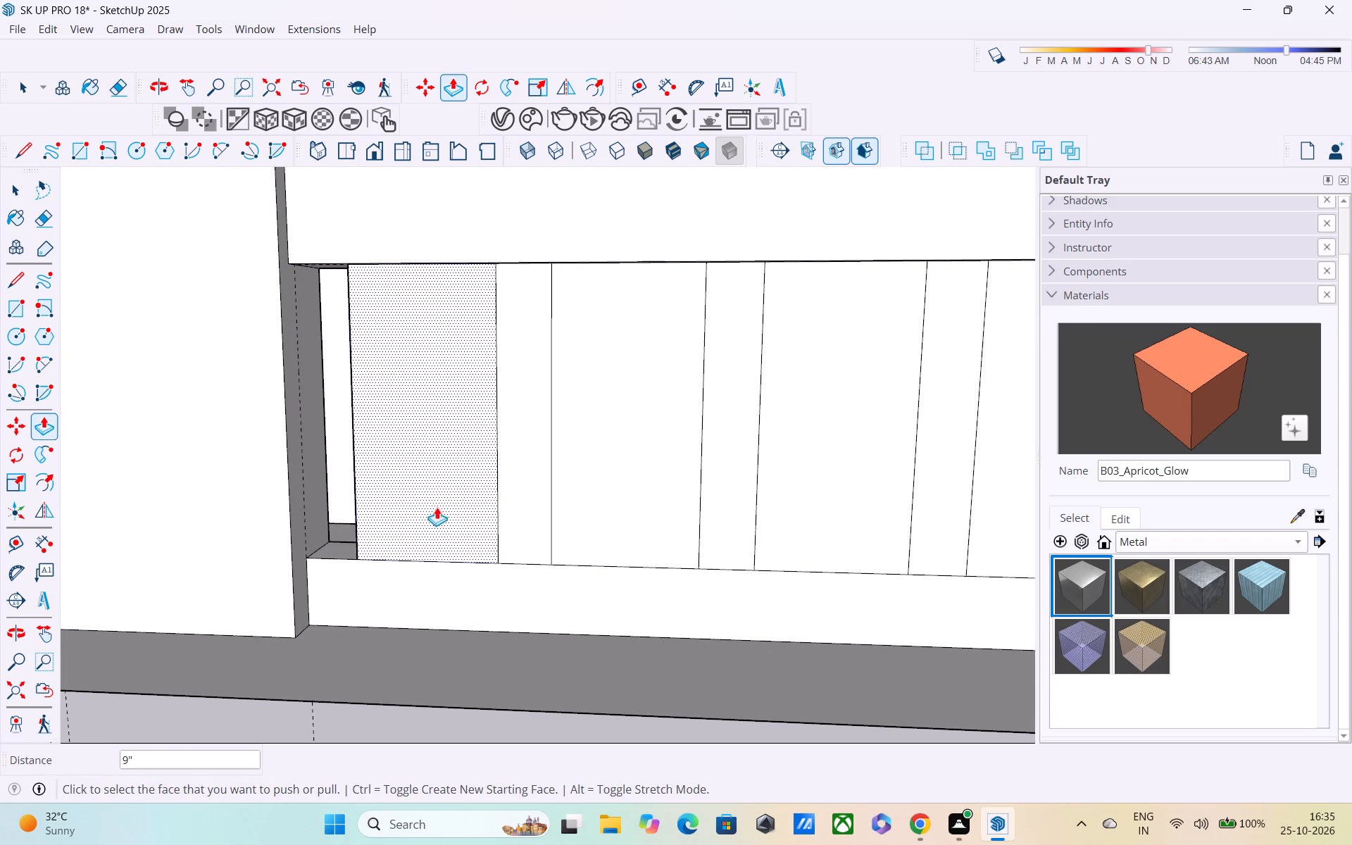
double_click(513, 512)
left_click(717, 472)
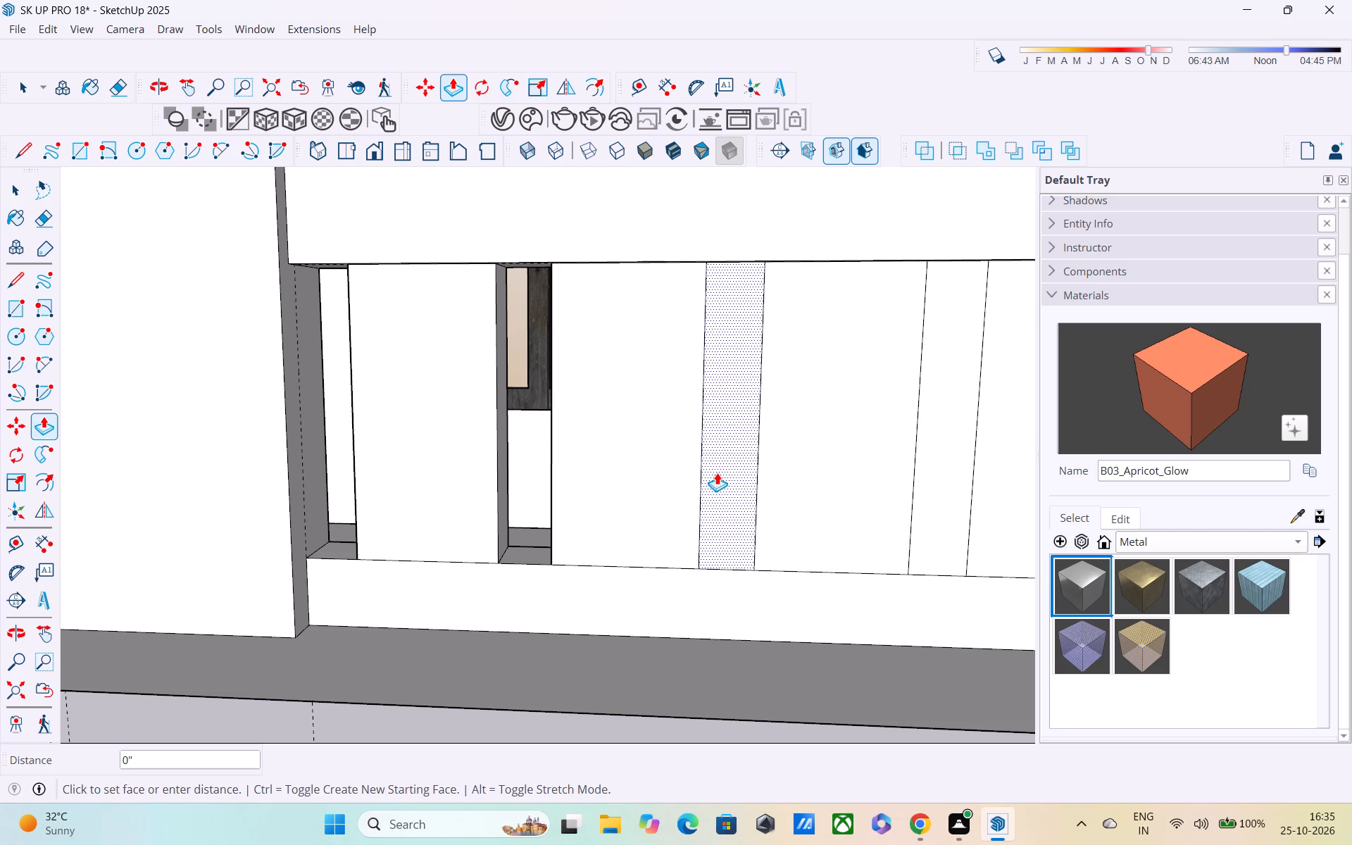
left_click(717, 472)
middle_click_drag(737, 509, 519, 500, "shift")
double_click(596, 469)
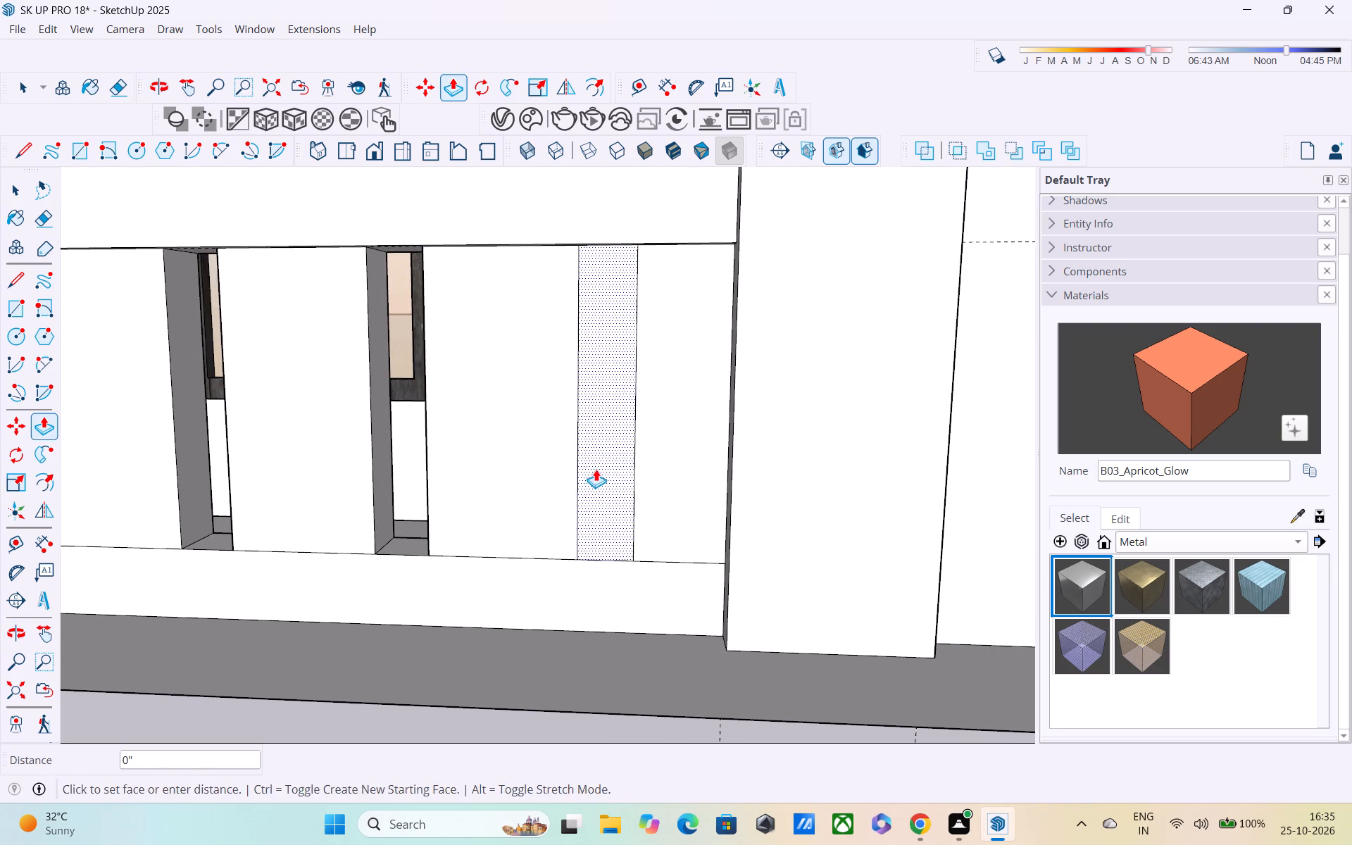
Erase the horizontal line segments between and beside the slot openings along the recessed panel's base.
scroll(602, 508, "down", 4)
middle_click_drag(584, 586, 584, 524)
scroll(589, 522, "down", 5)
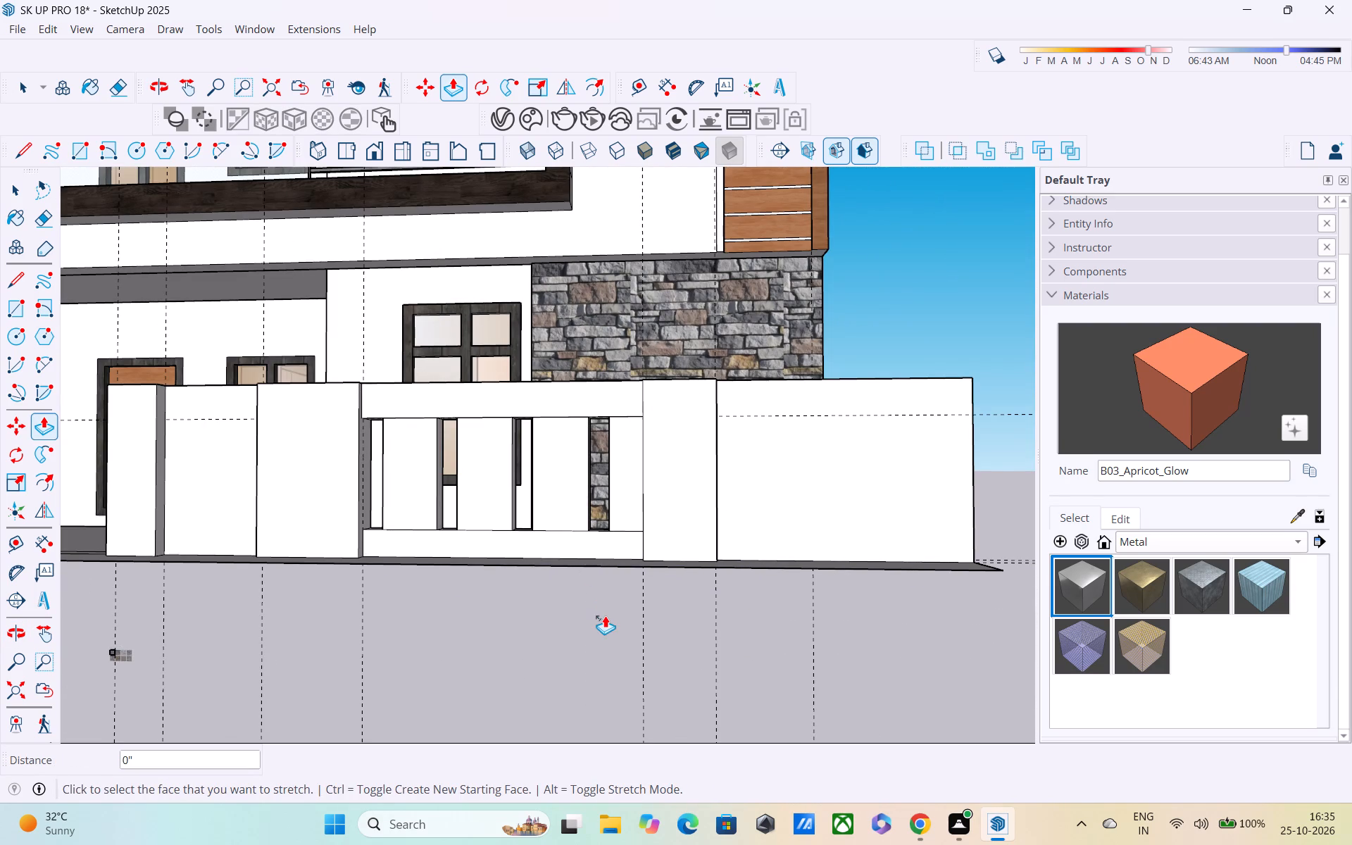
key("e")
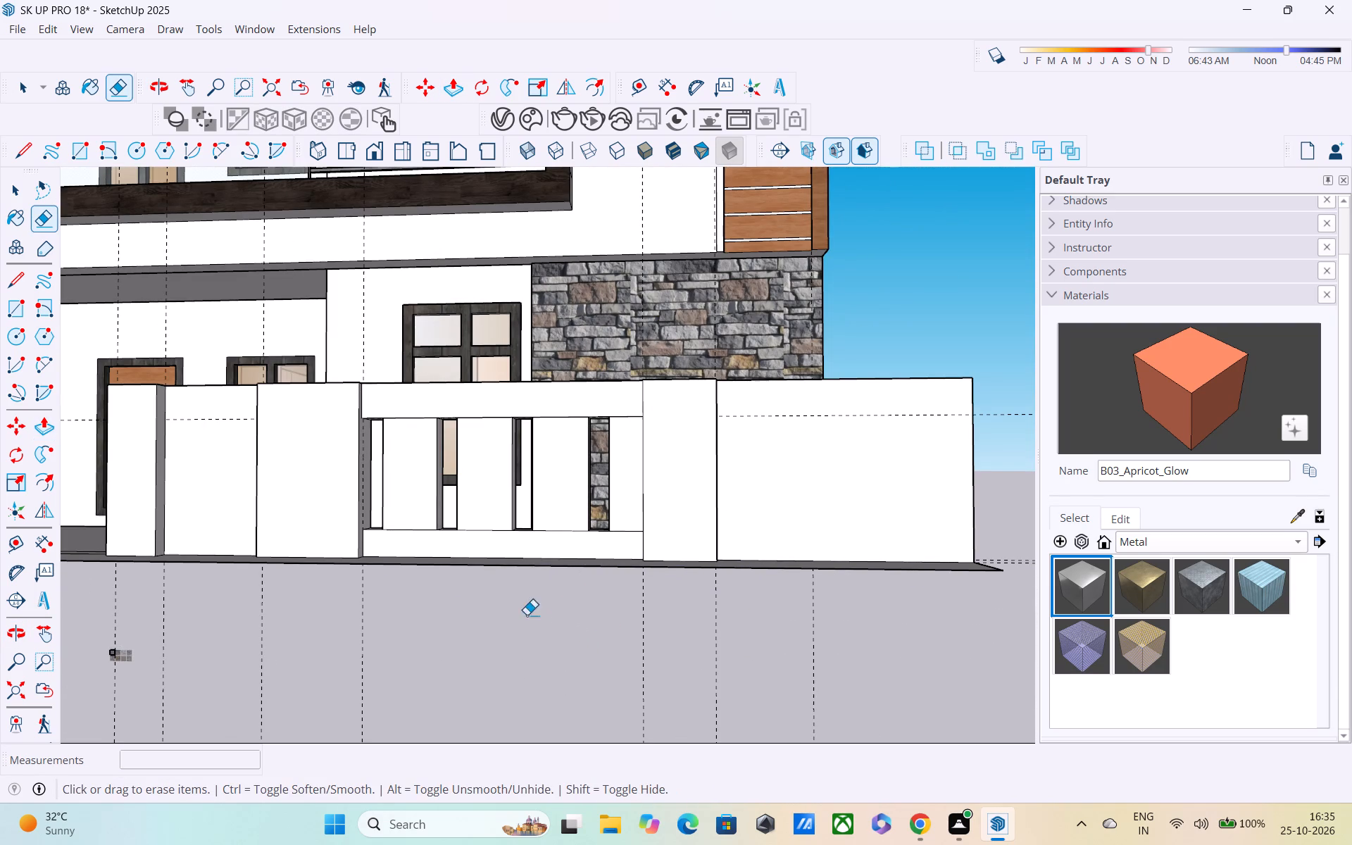
scroll(500, 591, "up", 3)
left_click_drag(402, 513, 403, 526)
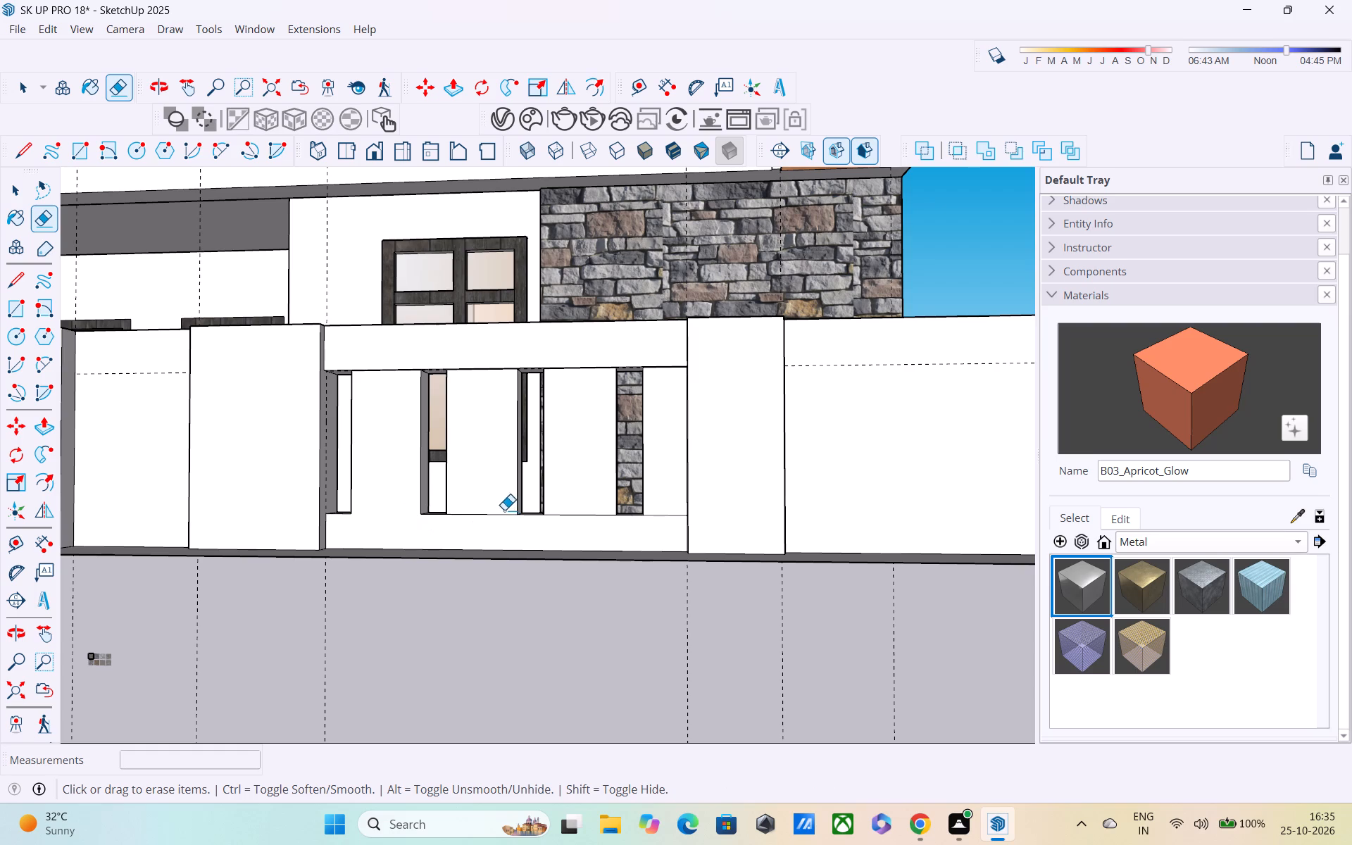
left_click_drag(504, 510, 504, 534)
left_click_drag(583, 508, 587, 538)
left_click_drag(662, 509, 662, 534)
Examine the boundary wall with its slot openings and the house from the corner, above and the front.
scroll(662, 531, "down", 3)
middle_click_drag(643, 577, 500, 632)
scroll(497, 623, "down", 5)
key("space")
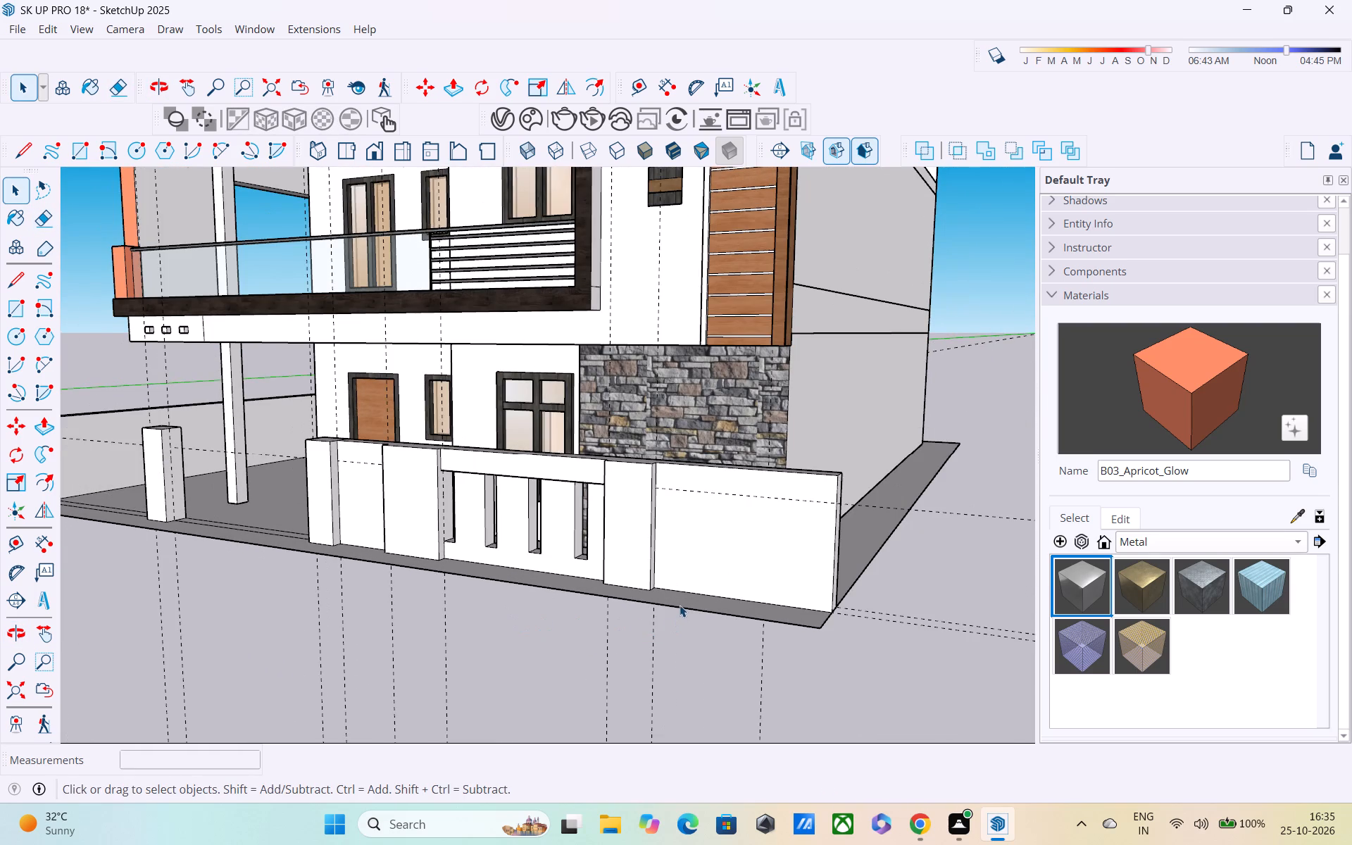
scroll(680, 605, "down", 2)
middle_click_drag(645, 580, 615, 582)
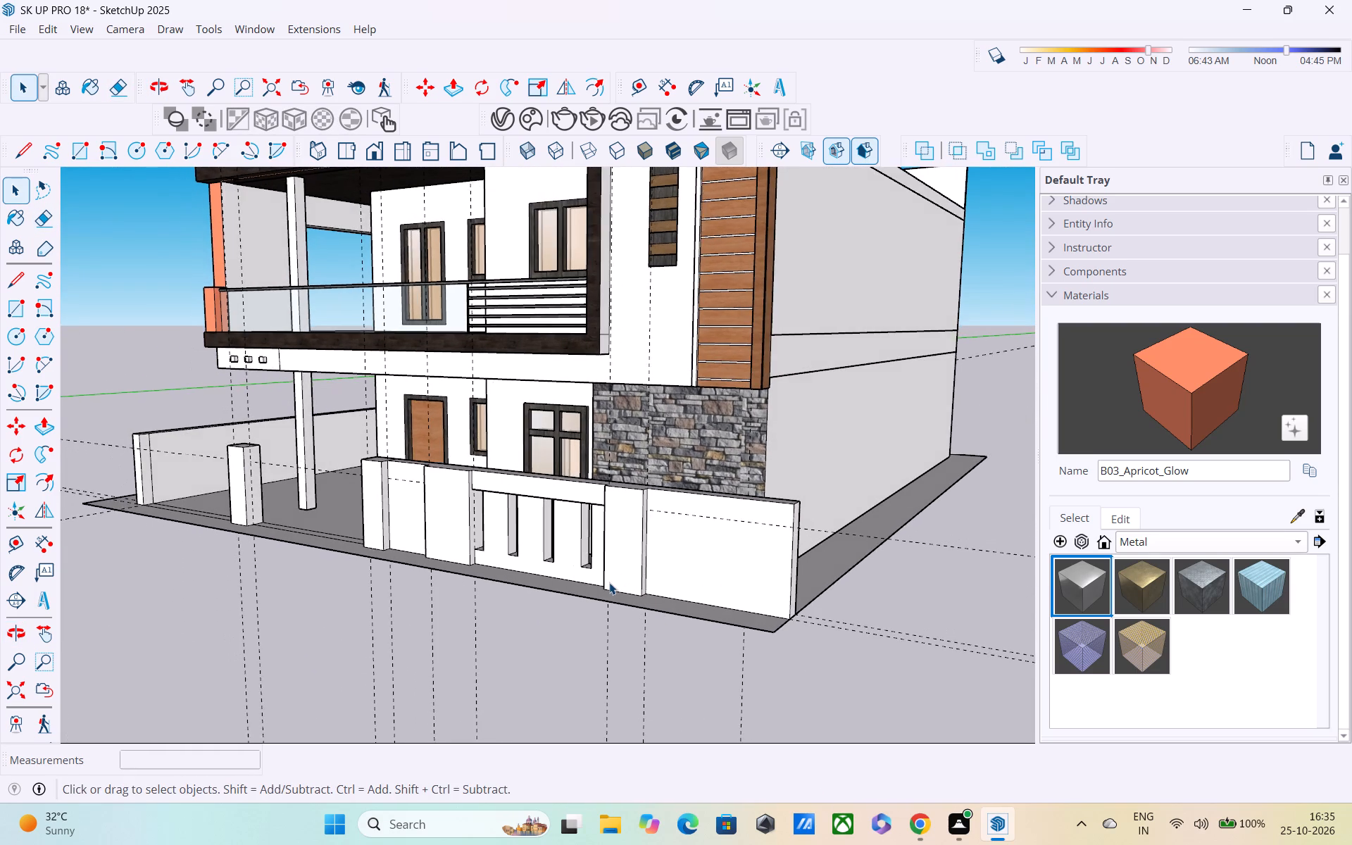
scroll(609, 582, "down", 2)
middle_click_drag(603, 580, 680, 528)
middle_click_drag(577, 537, 302, 725)
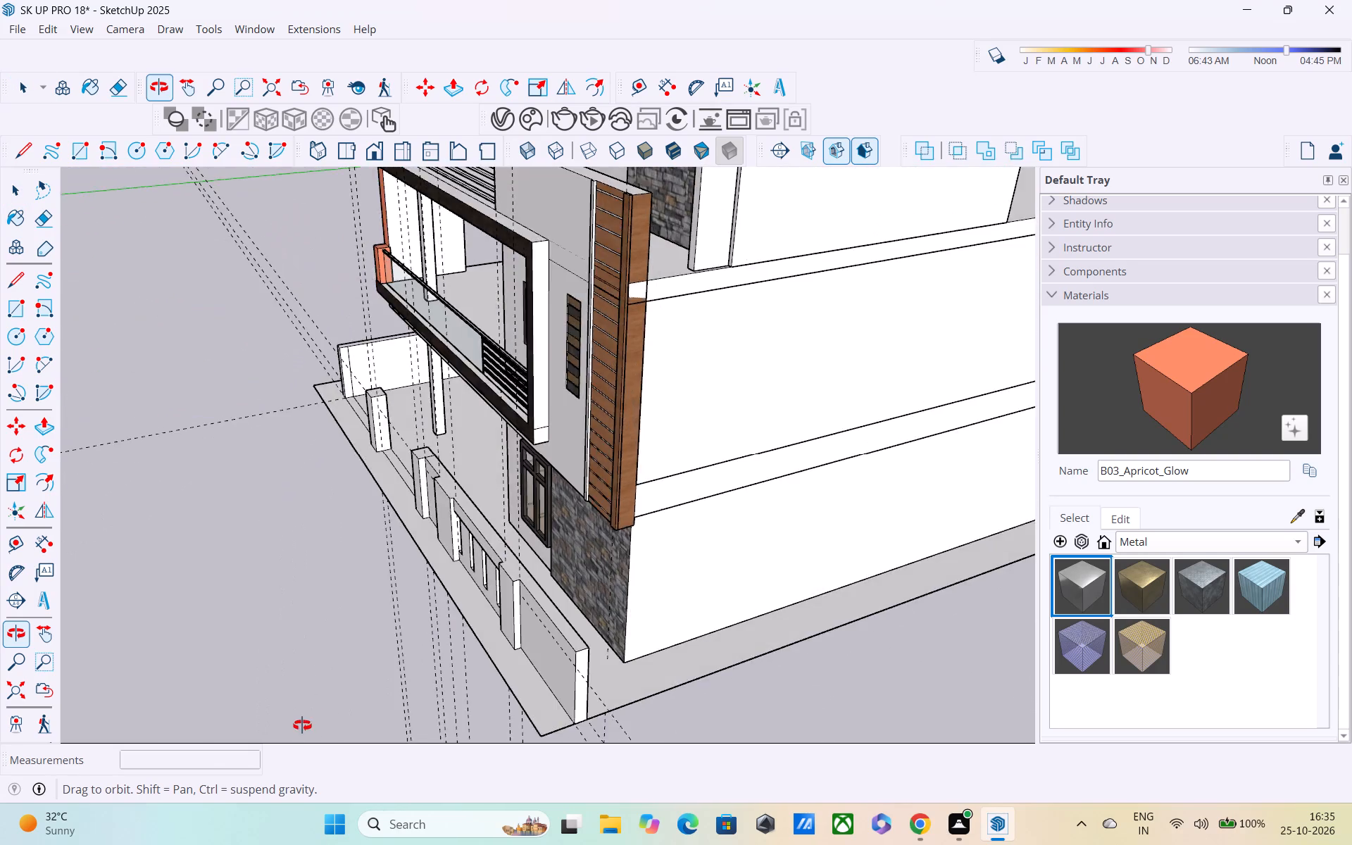
middle_click_drag(302, 725, 702, 558)
scroll(702, 558, "down", 1)
Open the upper facade group and delete the vertical guide line inside it.
key("space")
left_click(898, 381)
middle_click_drag(758, 545, 756, 545)
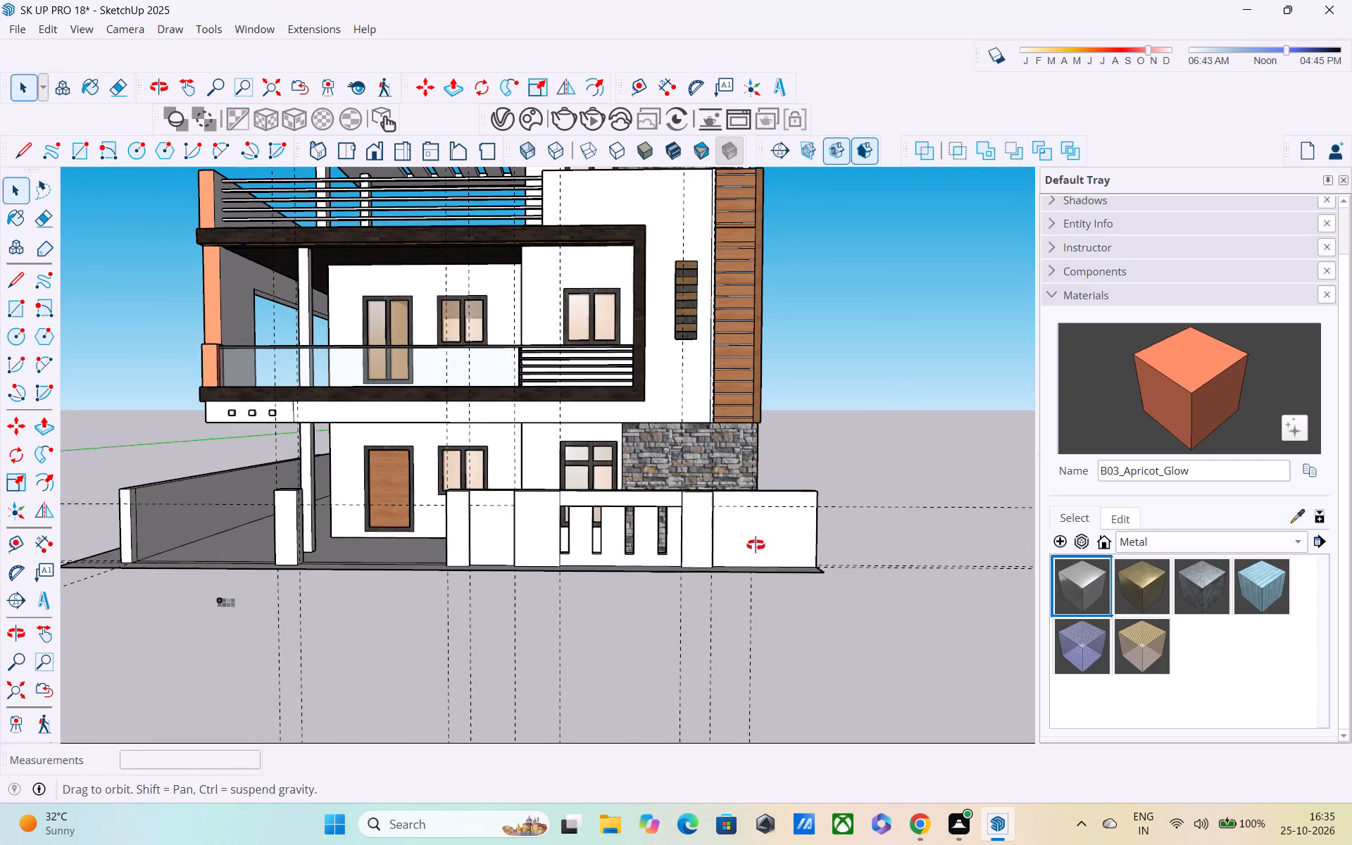
middle_click_drag(756, 545, 752, 544)
left_click_drag(780, 649, 239, 712)
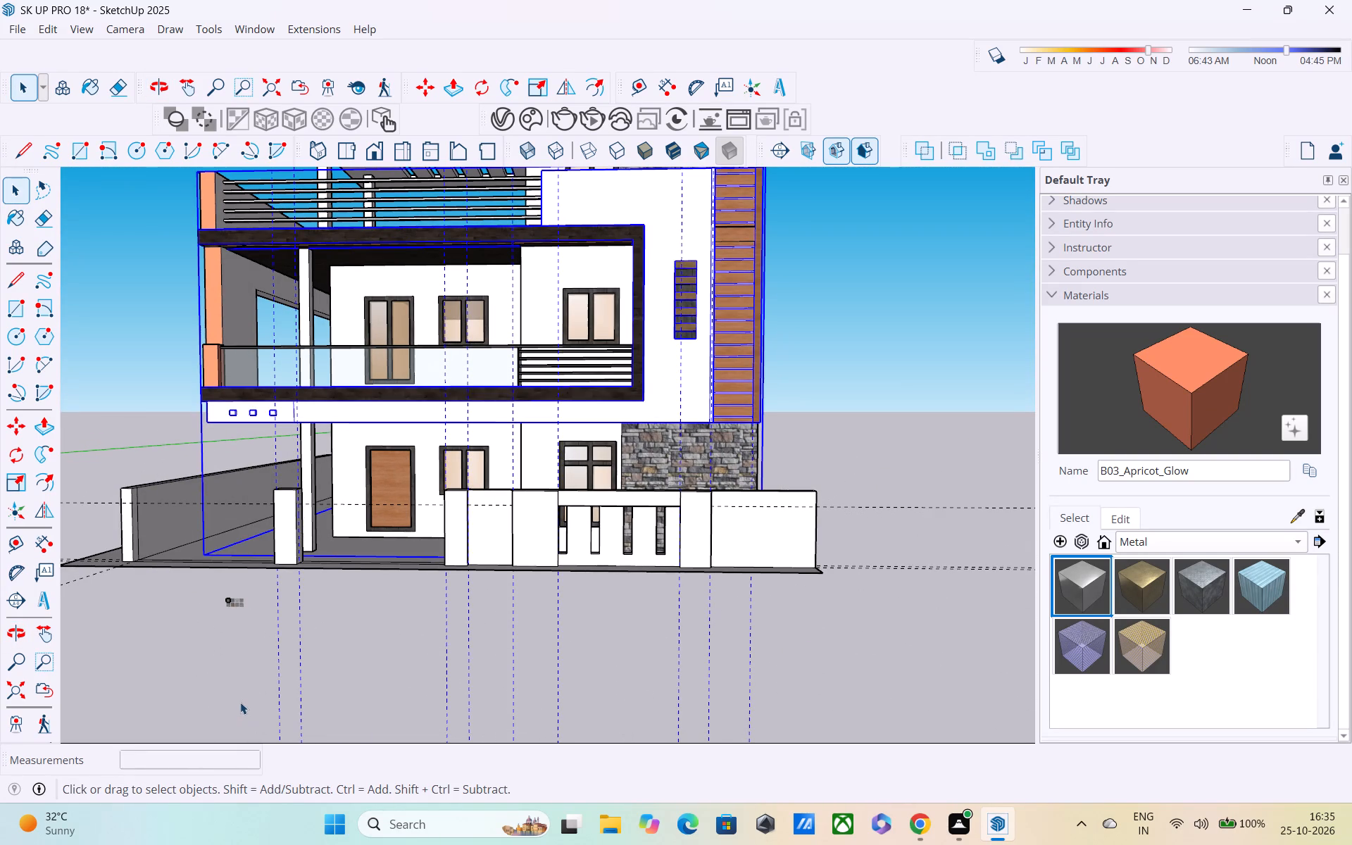
double_click(676, 401)
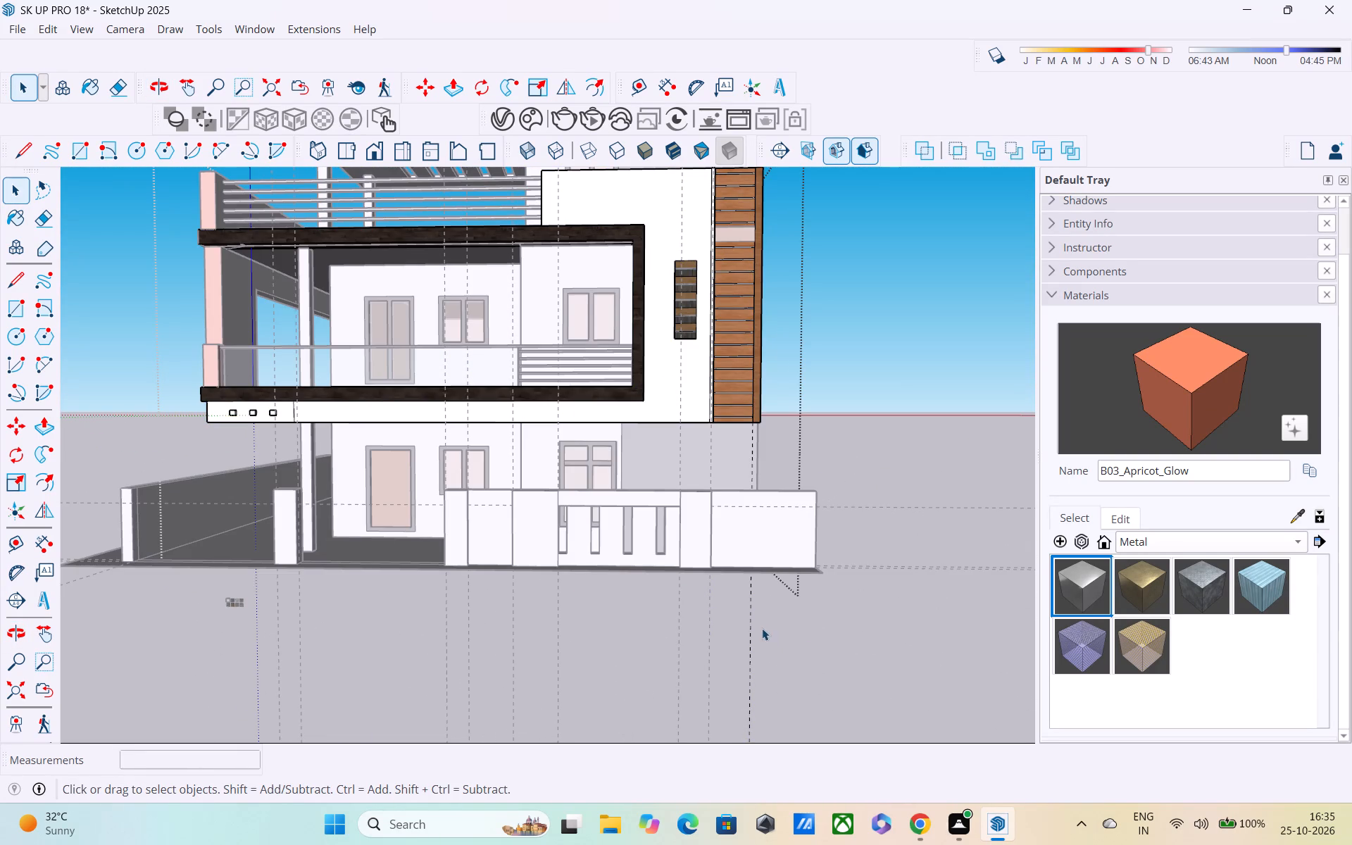
left_click_drag(777, 639, 554, 690)
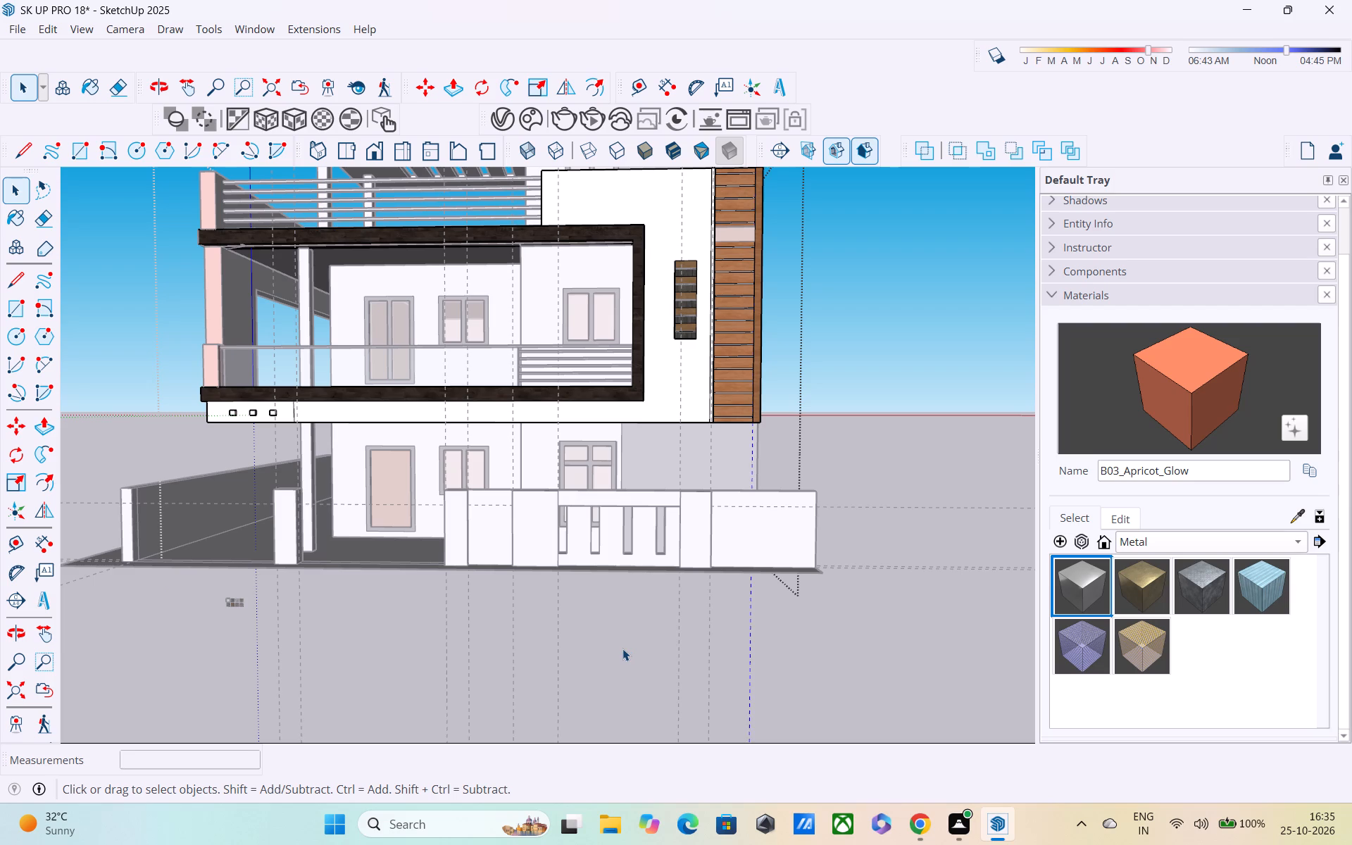
key("Delete")
Delete the remaining vertical guide lines that extend below the front boundary wall.
left_click(783, 628)
left_click_drag(801, 622, 479, 684)
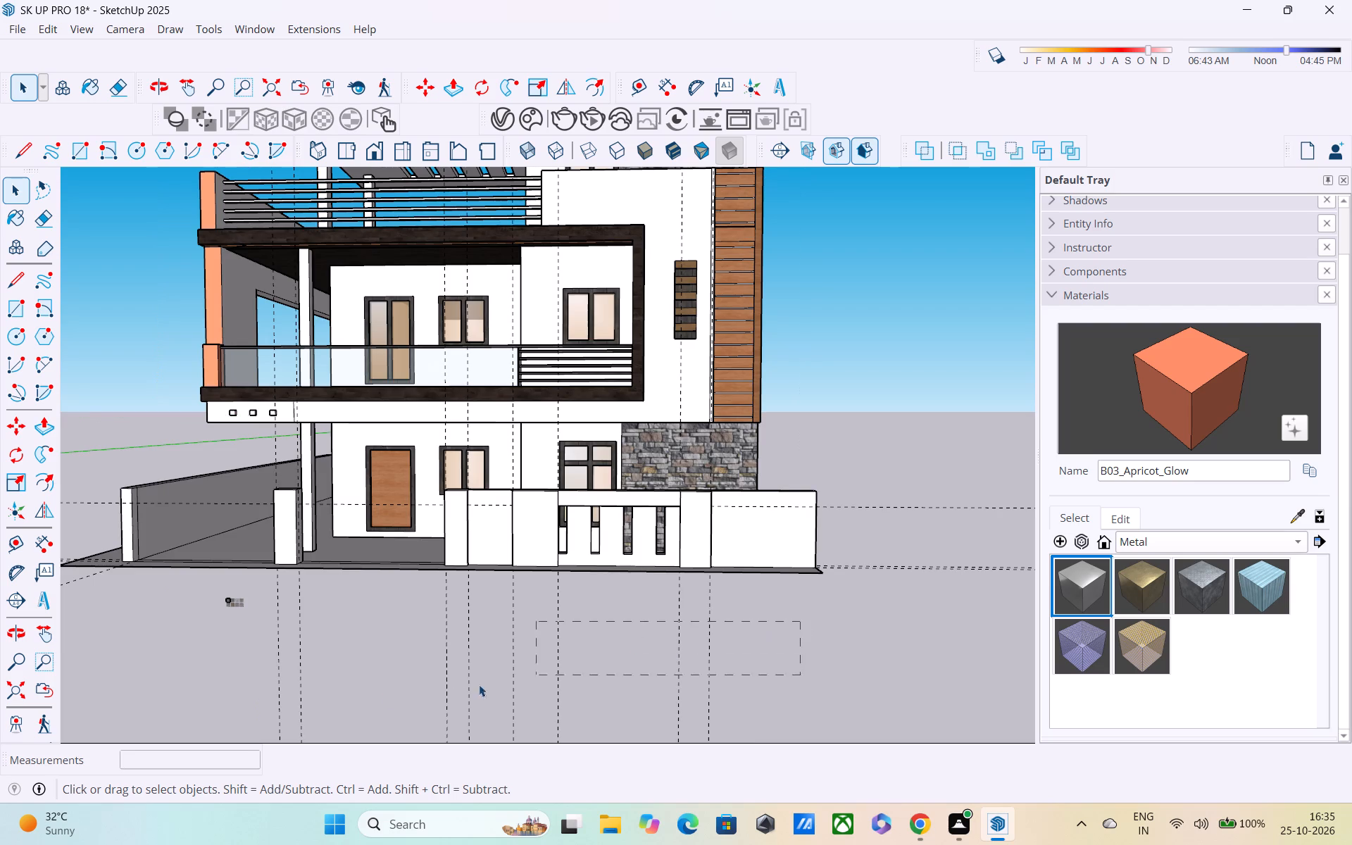
left_click_drag(479, 684, 214, 703)
key("Delete")
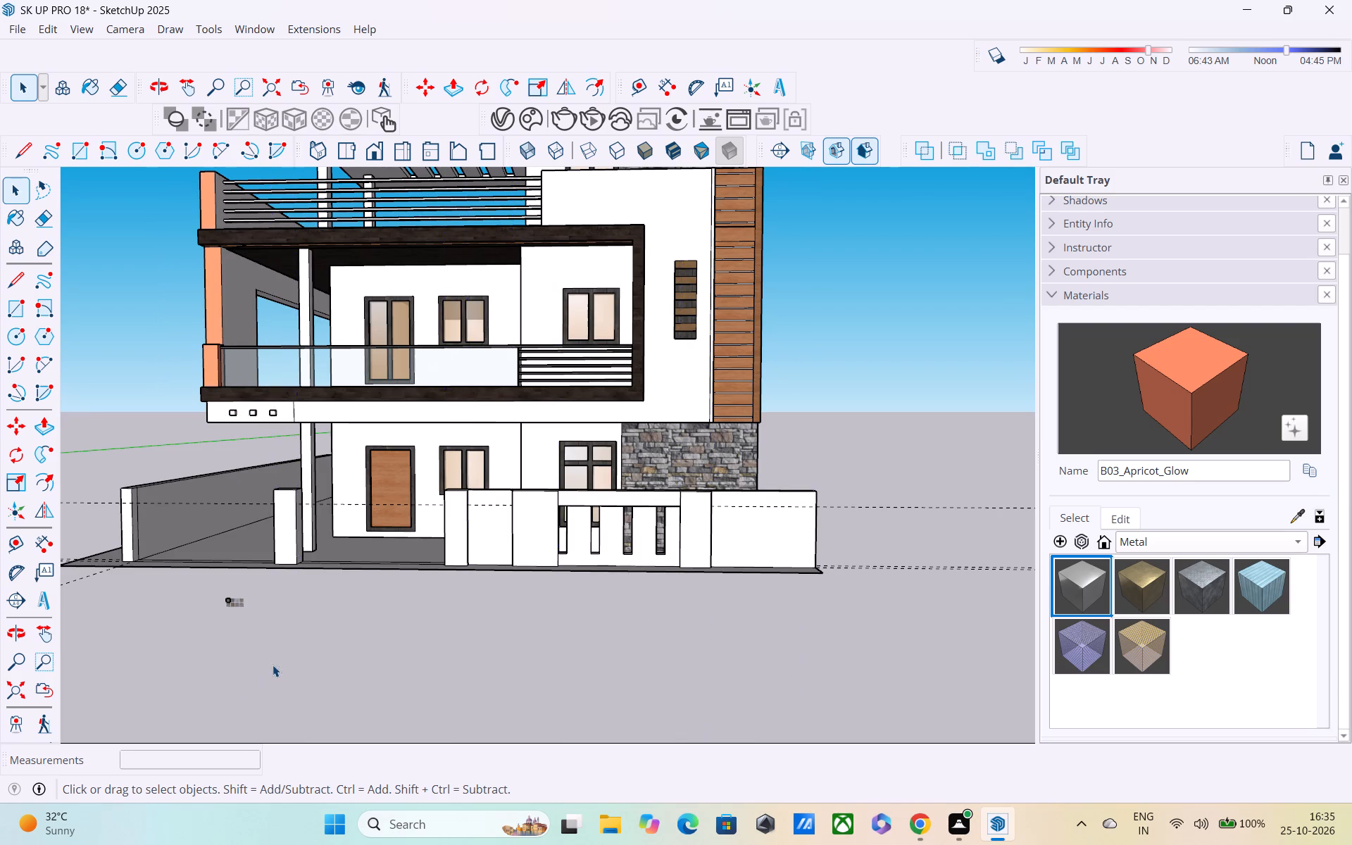
Delete the horizontal guide lines running along the front boundary wall.
scroll(392, 646, "down", 3)
left_click_drag(844, 478, 843, 655)
left_click_drag(822, 644, 813, 586)
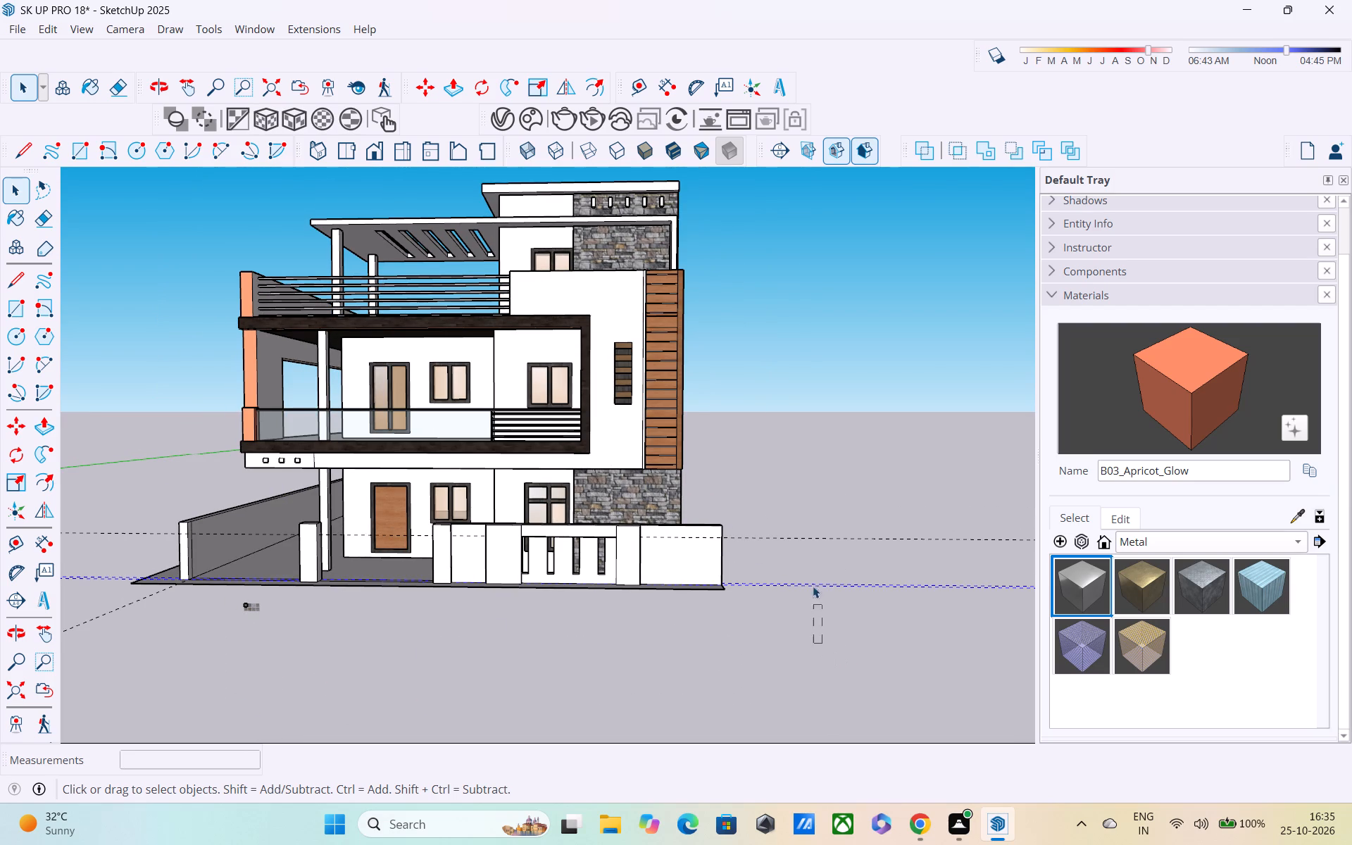
left_click_drag(813, 586, 799, 484)
key("Delete")
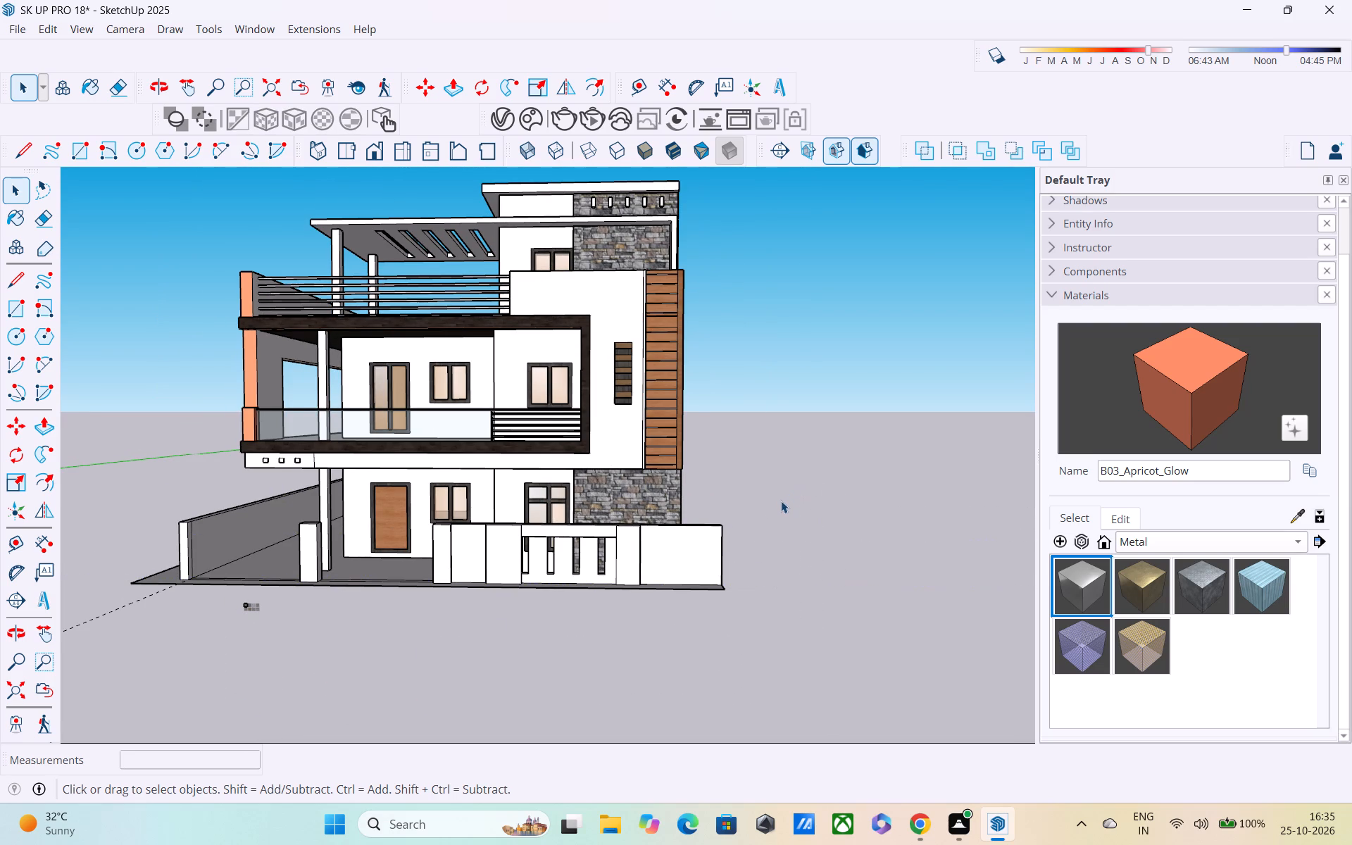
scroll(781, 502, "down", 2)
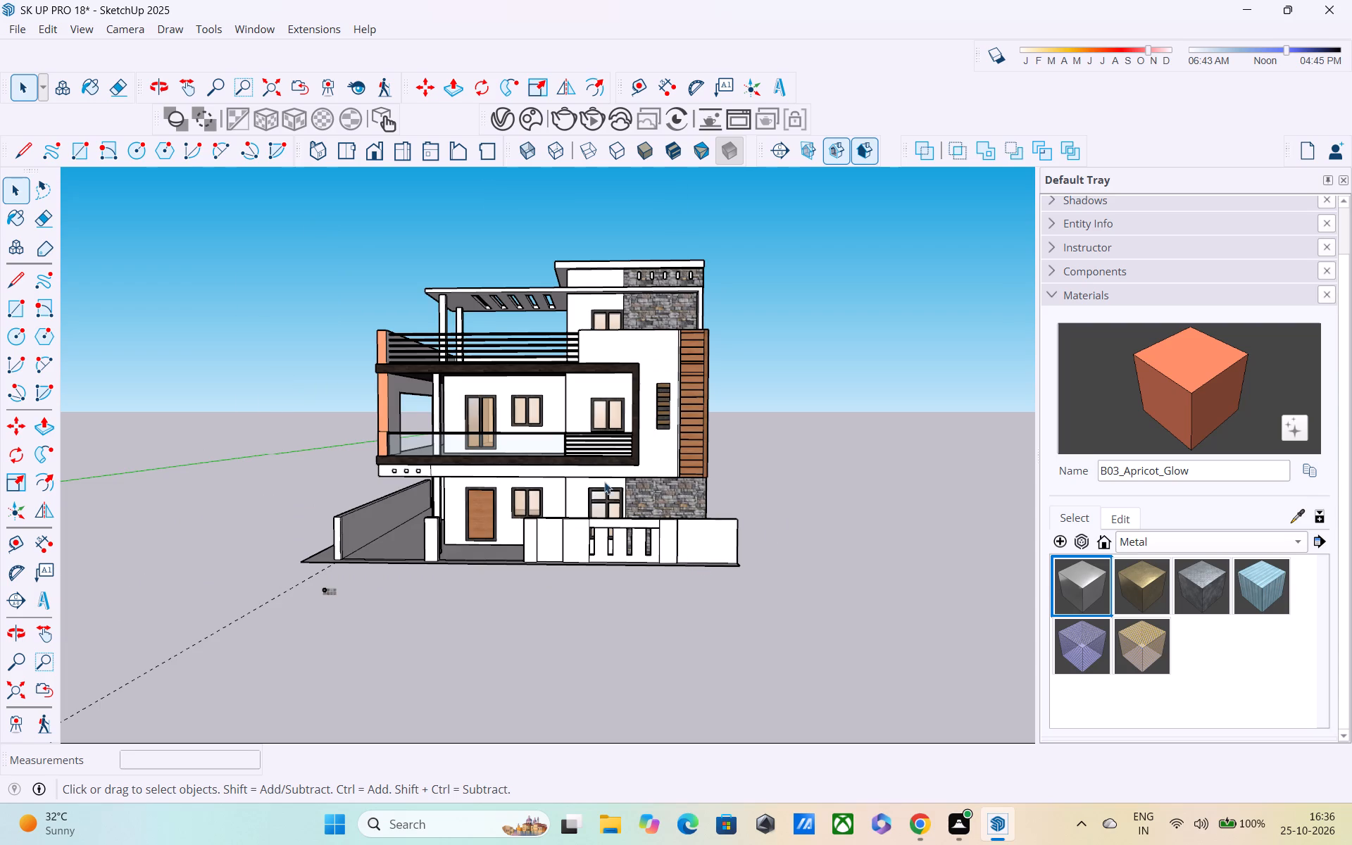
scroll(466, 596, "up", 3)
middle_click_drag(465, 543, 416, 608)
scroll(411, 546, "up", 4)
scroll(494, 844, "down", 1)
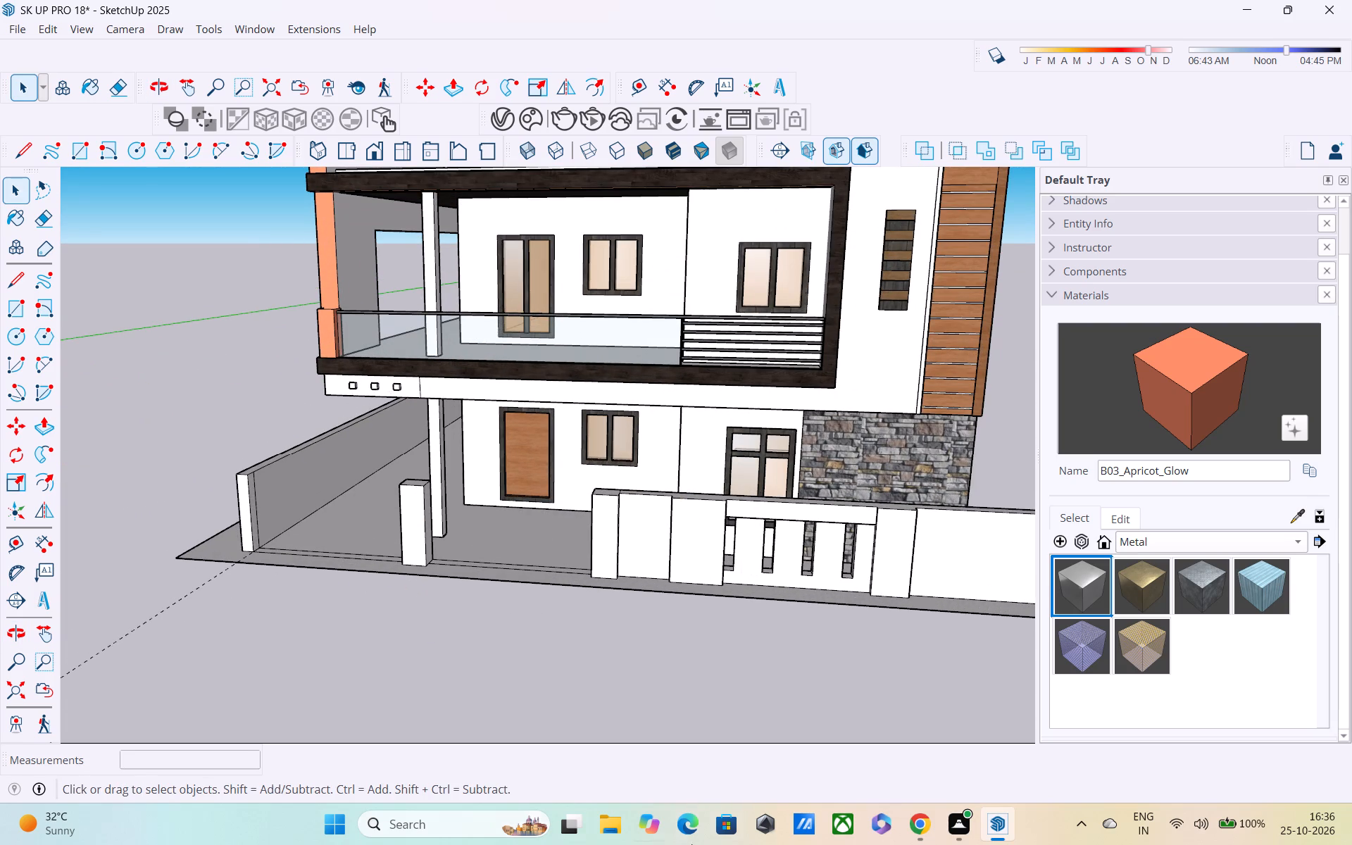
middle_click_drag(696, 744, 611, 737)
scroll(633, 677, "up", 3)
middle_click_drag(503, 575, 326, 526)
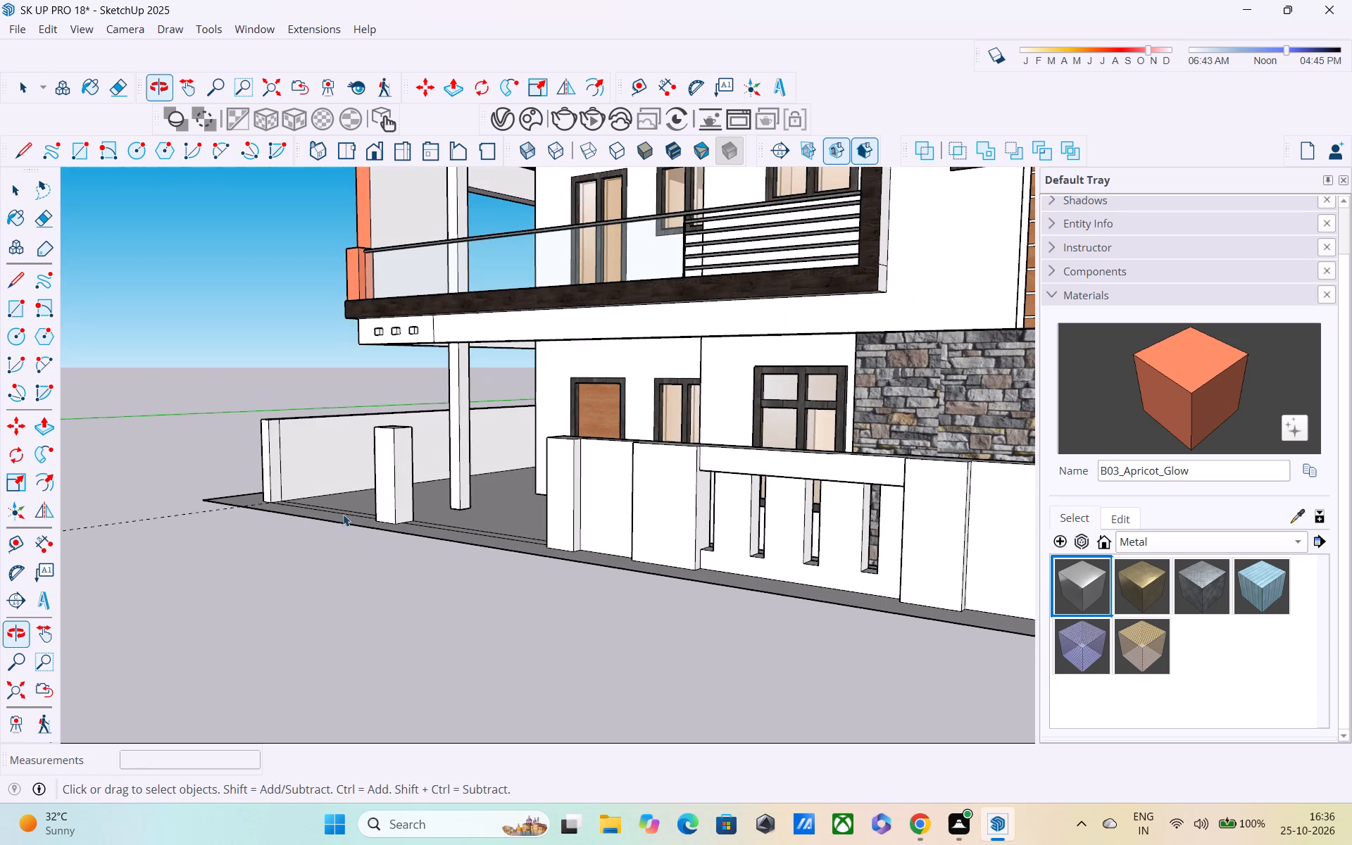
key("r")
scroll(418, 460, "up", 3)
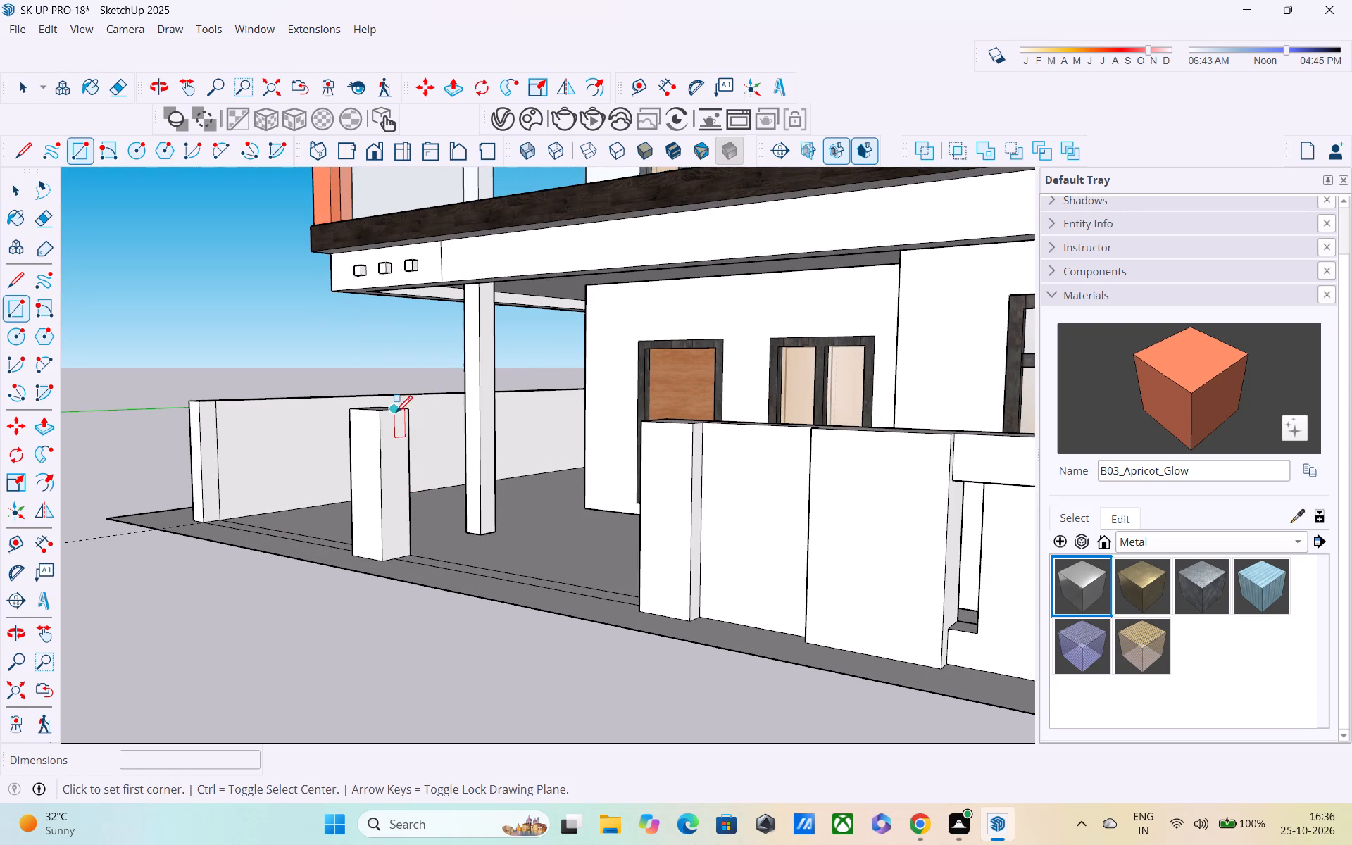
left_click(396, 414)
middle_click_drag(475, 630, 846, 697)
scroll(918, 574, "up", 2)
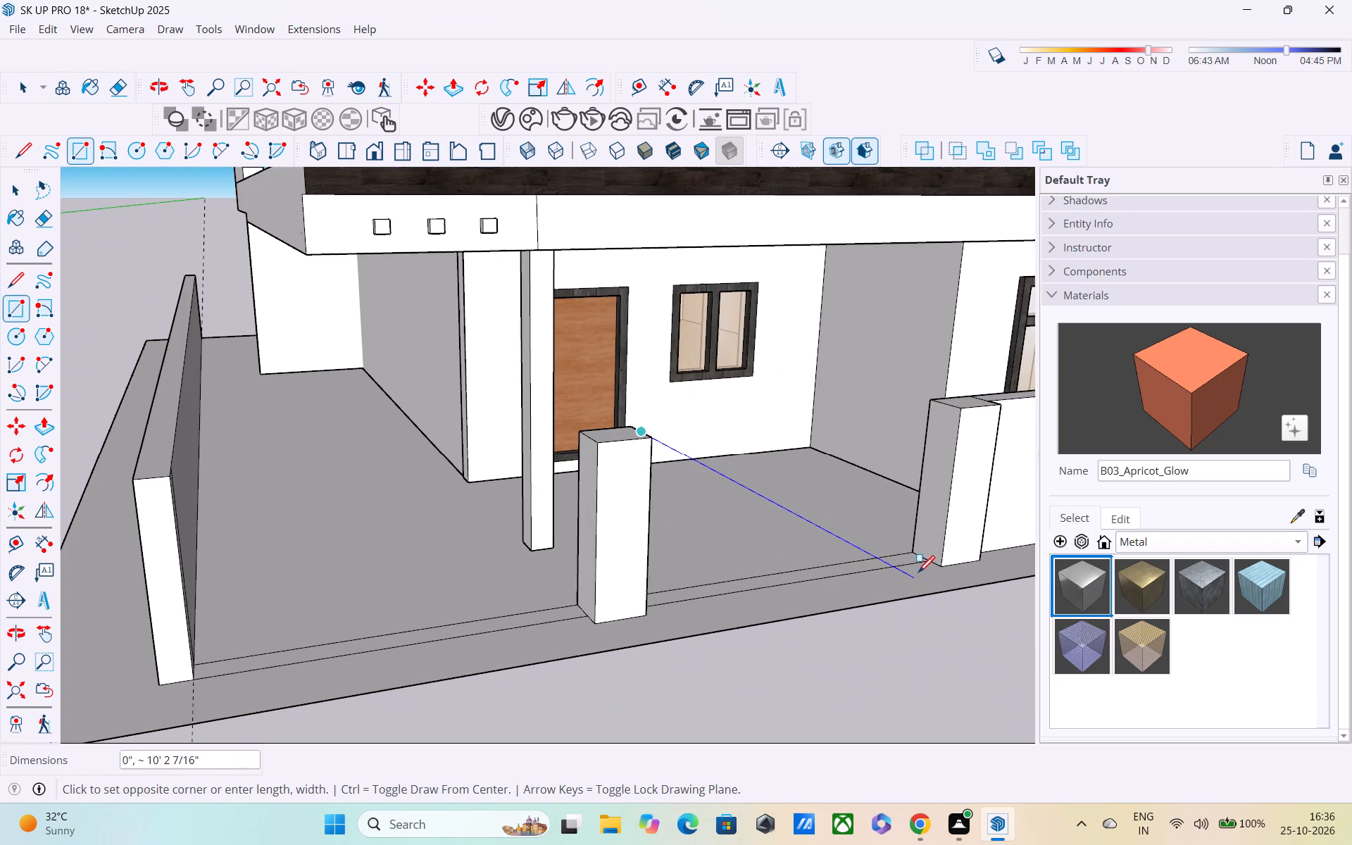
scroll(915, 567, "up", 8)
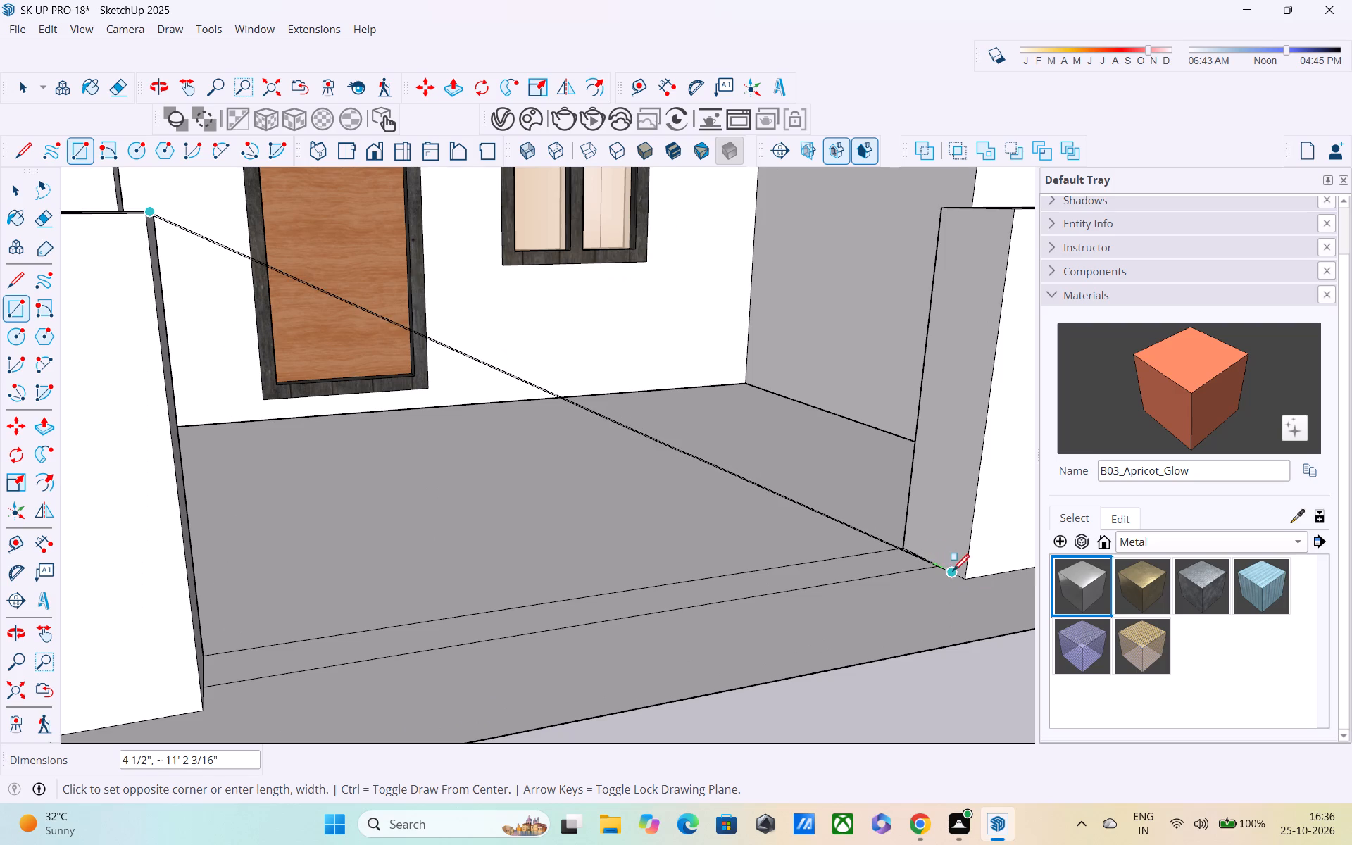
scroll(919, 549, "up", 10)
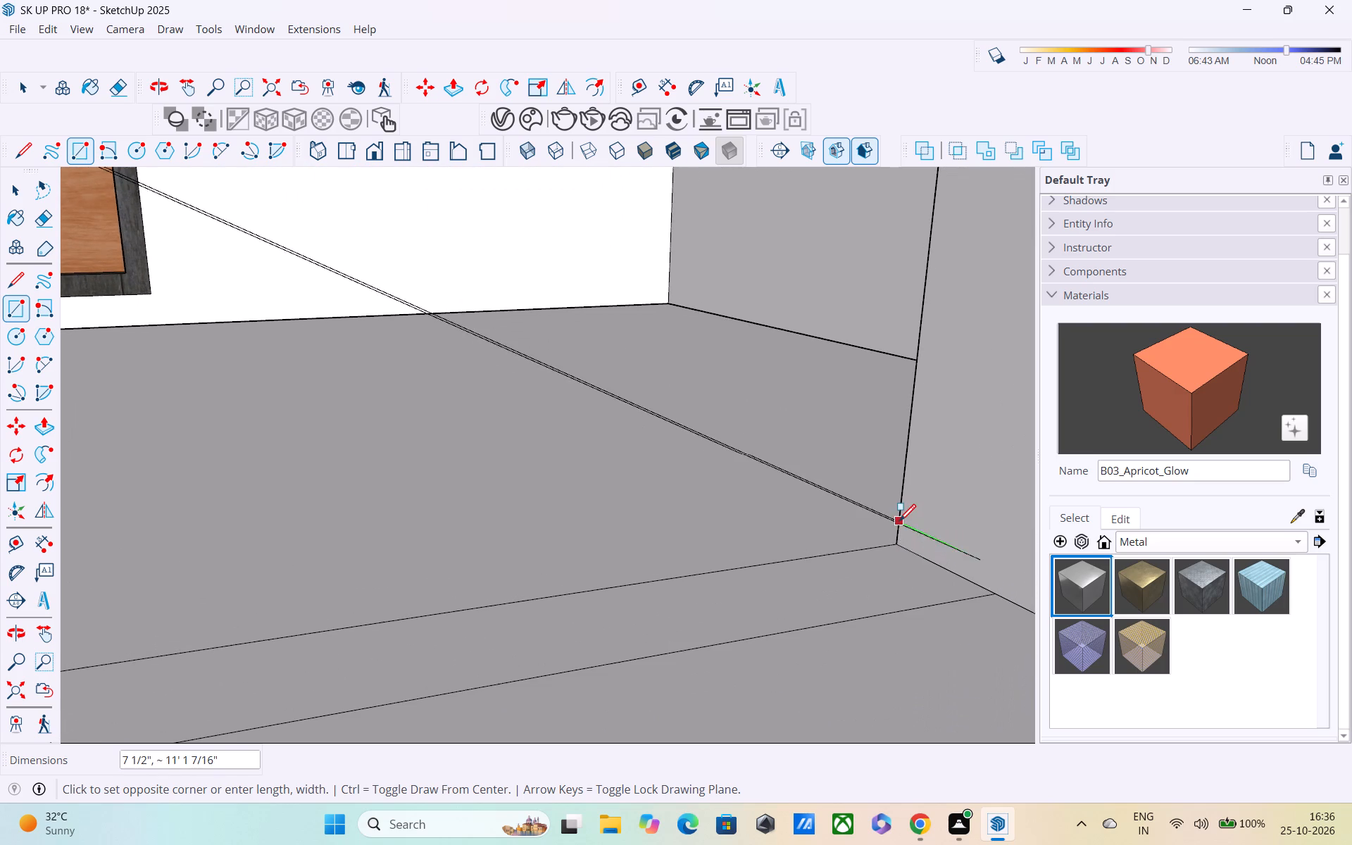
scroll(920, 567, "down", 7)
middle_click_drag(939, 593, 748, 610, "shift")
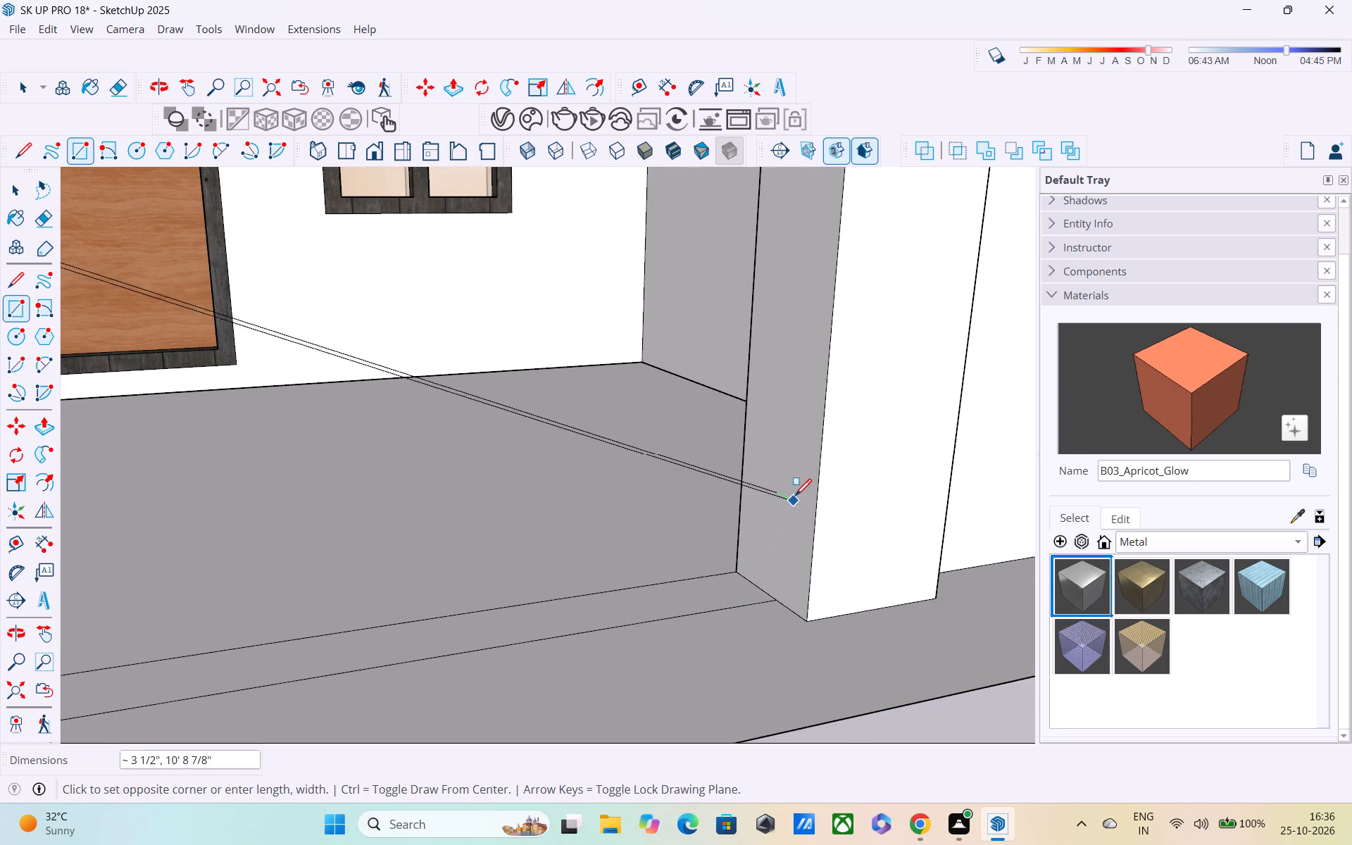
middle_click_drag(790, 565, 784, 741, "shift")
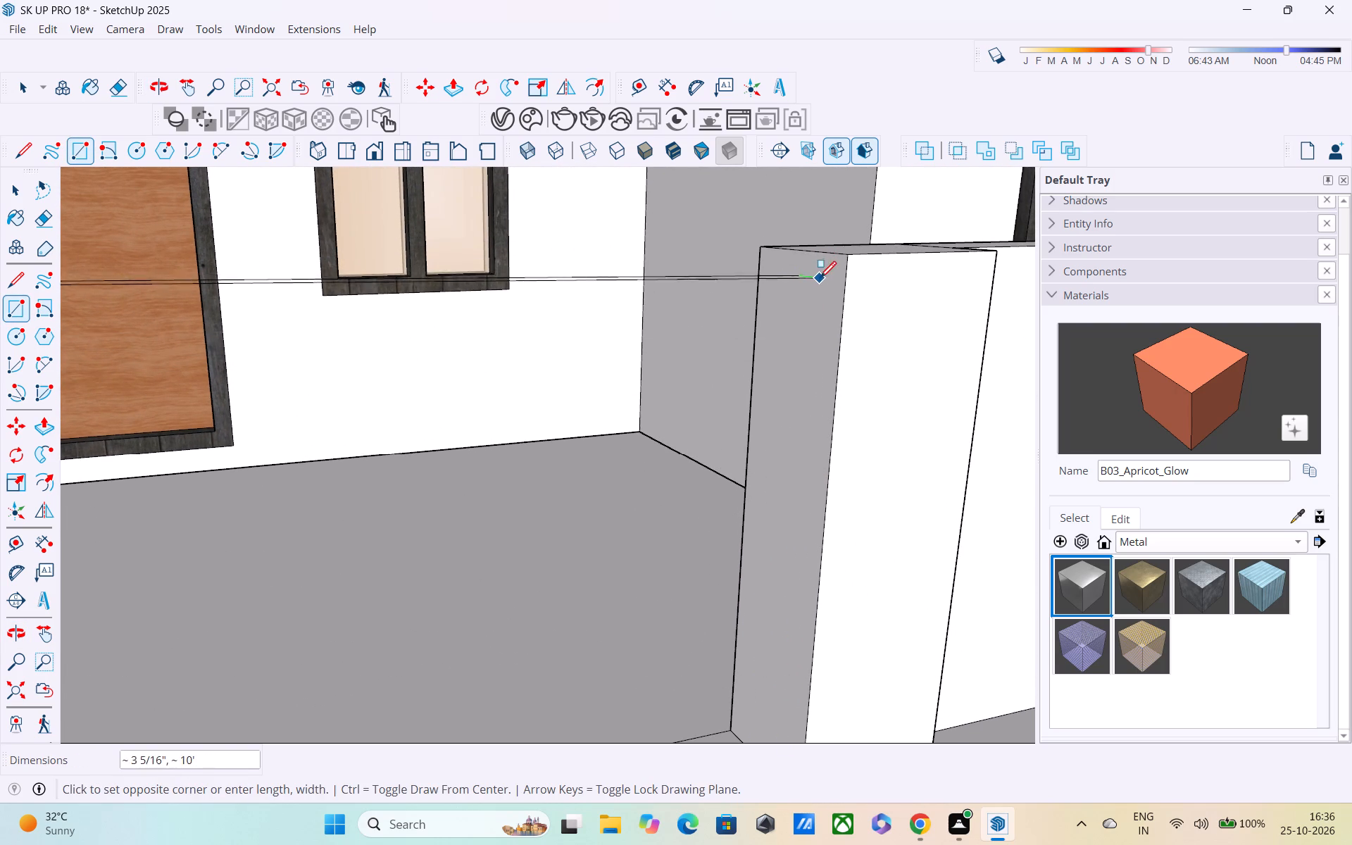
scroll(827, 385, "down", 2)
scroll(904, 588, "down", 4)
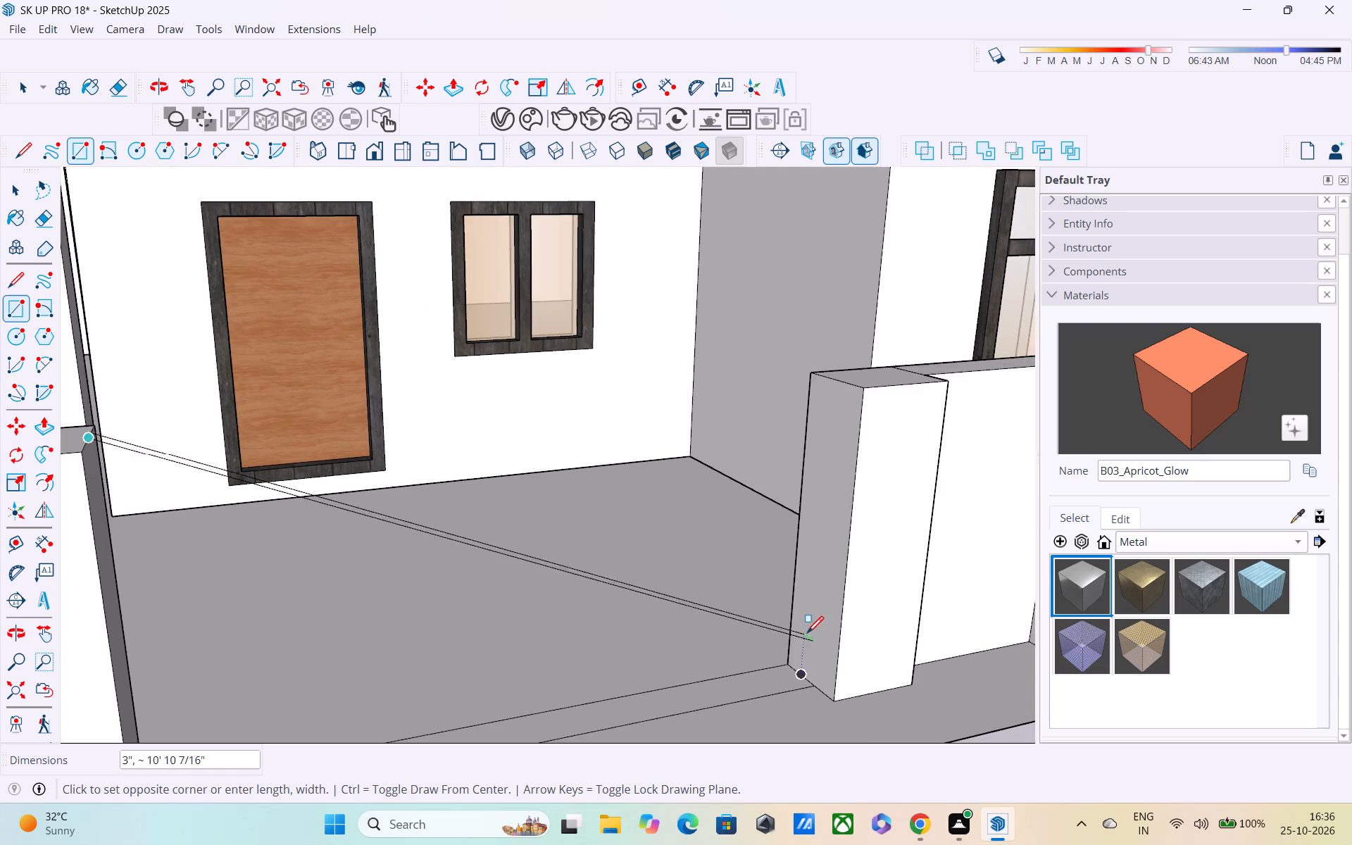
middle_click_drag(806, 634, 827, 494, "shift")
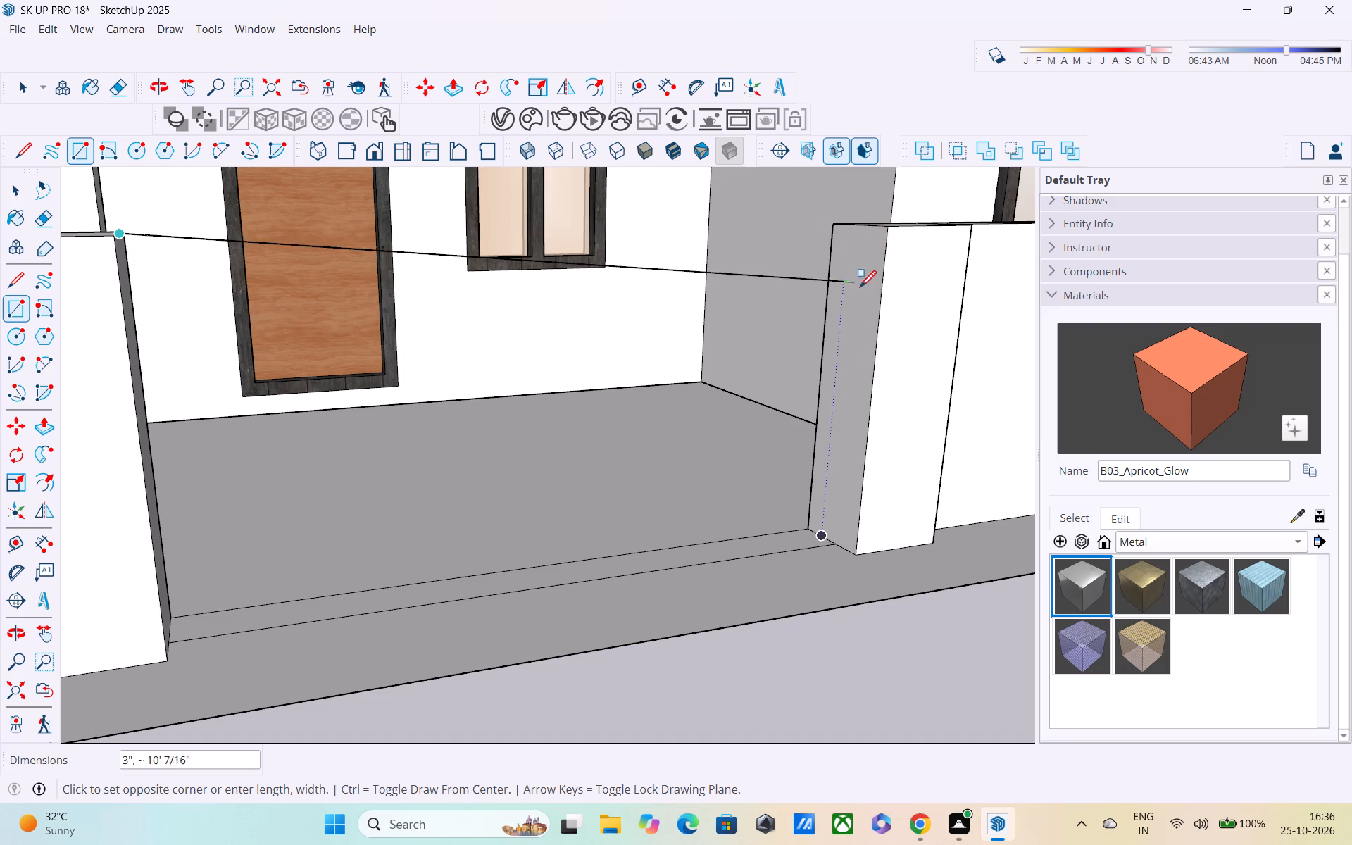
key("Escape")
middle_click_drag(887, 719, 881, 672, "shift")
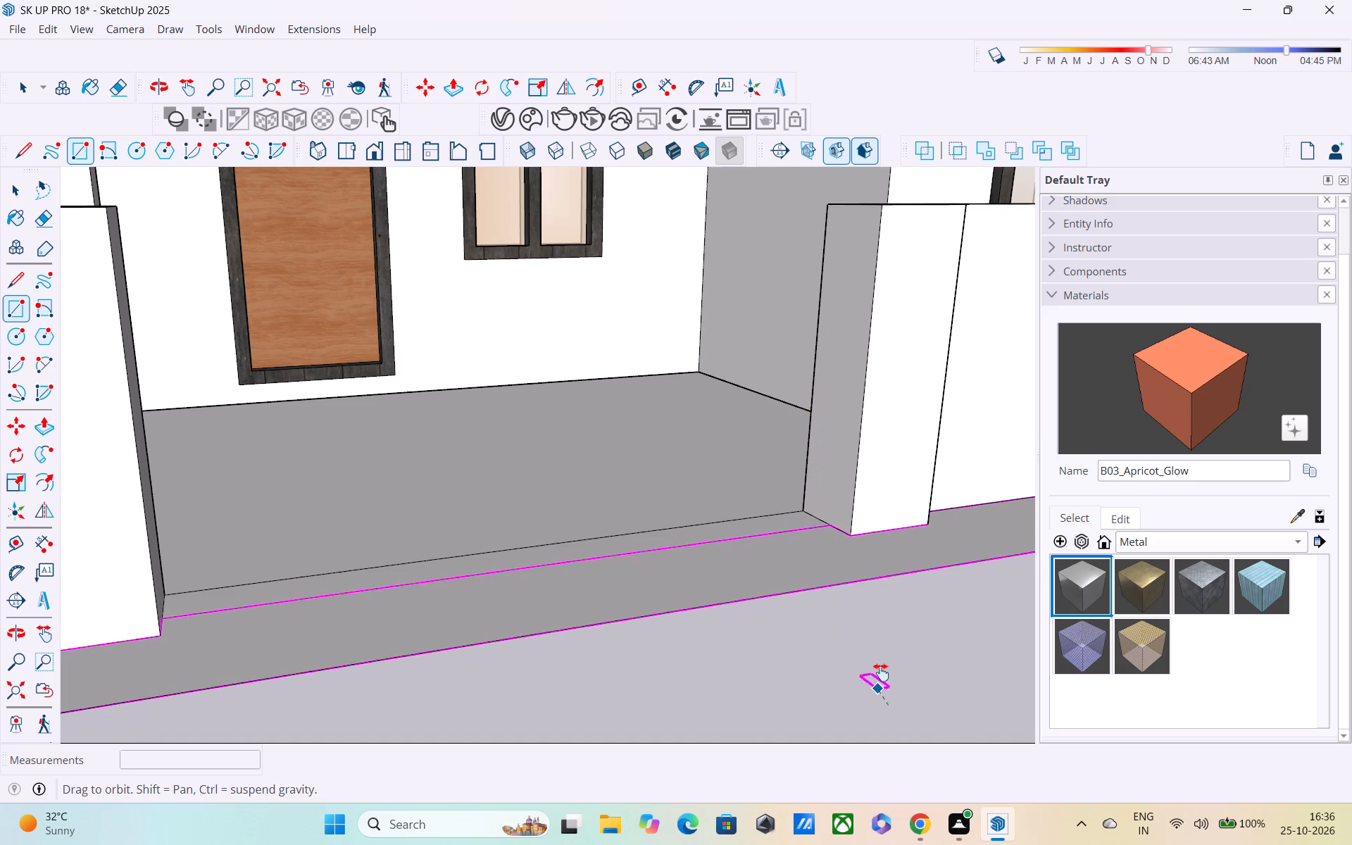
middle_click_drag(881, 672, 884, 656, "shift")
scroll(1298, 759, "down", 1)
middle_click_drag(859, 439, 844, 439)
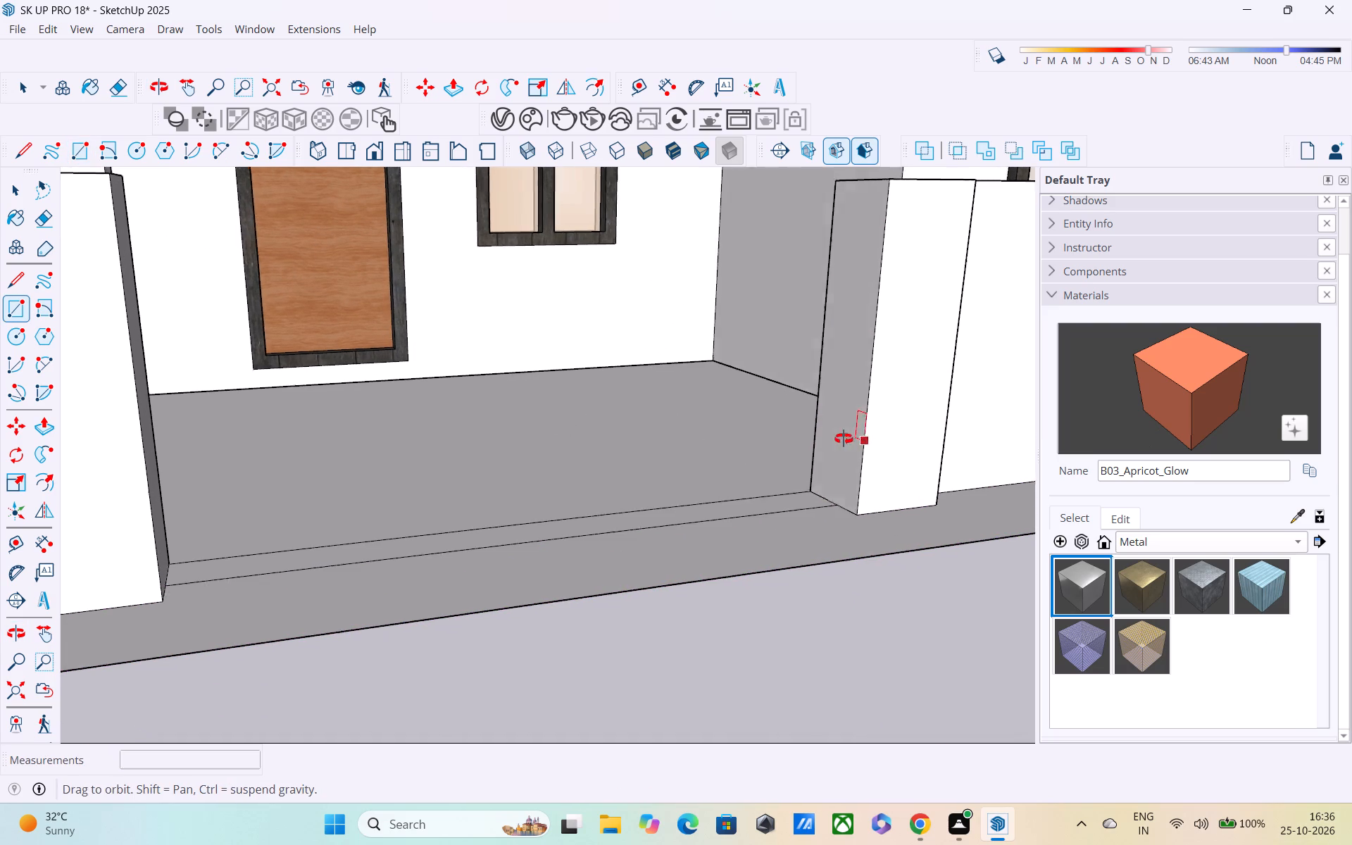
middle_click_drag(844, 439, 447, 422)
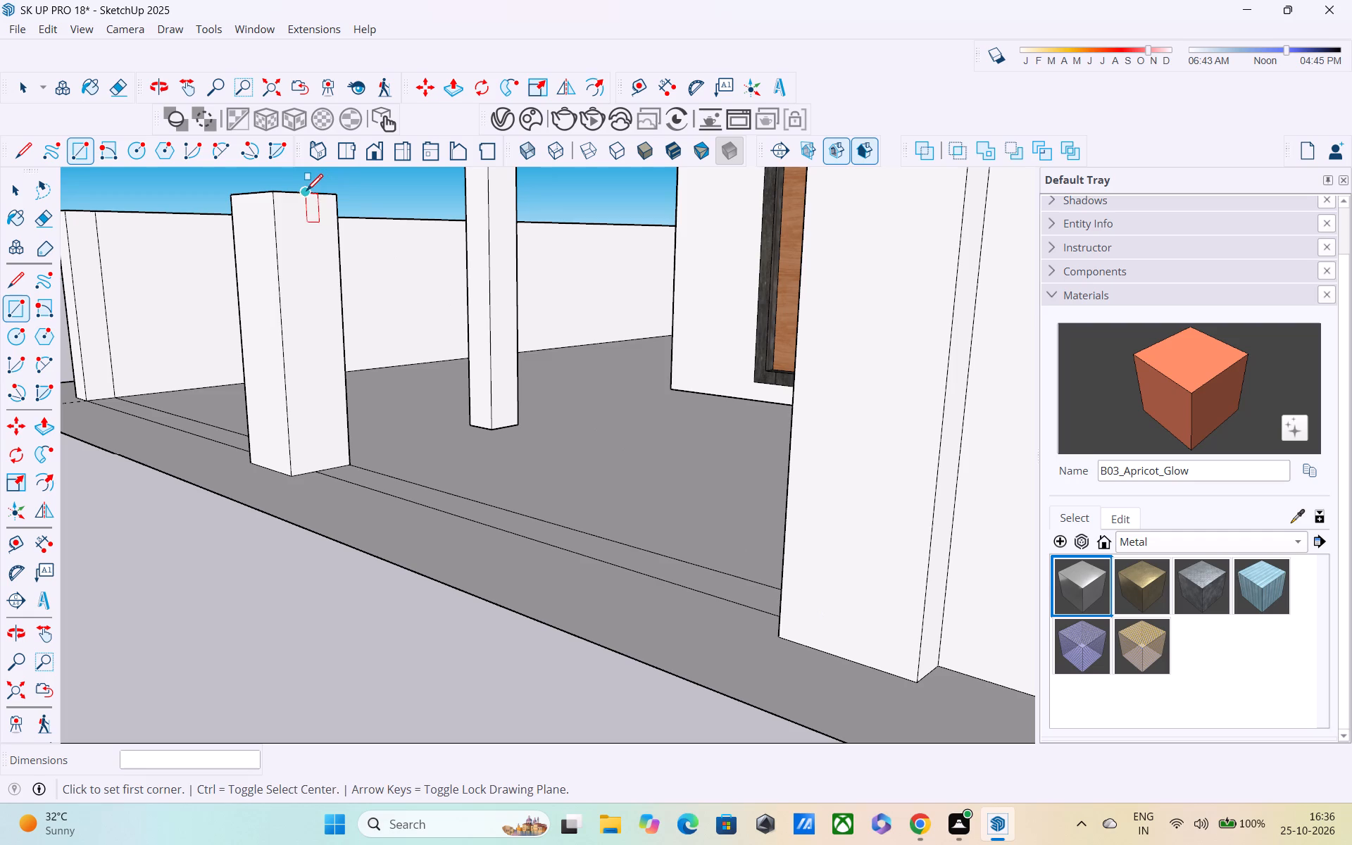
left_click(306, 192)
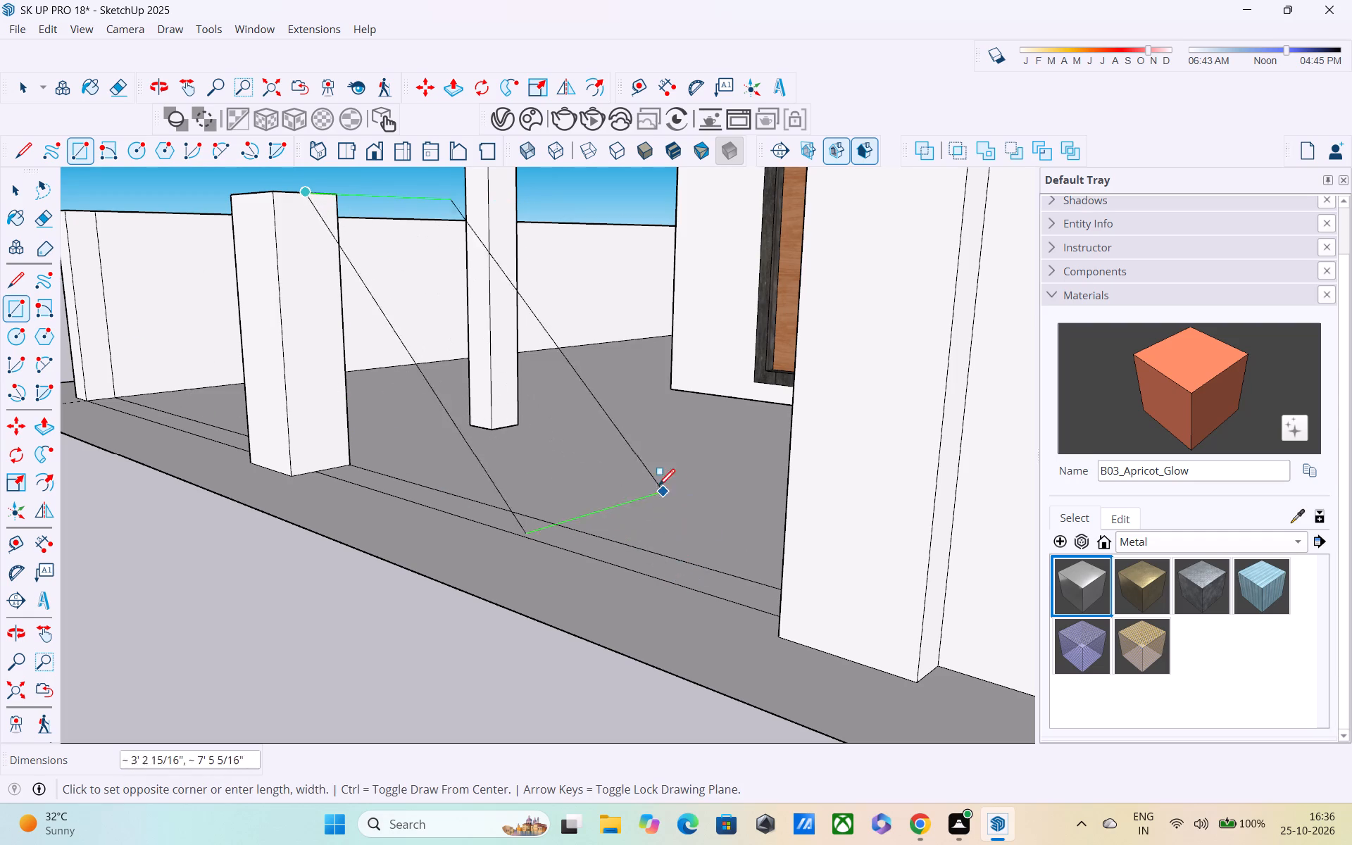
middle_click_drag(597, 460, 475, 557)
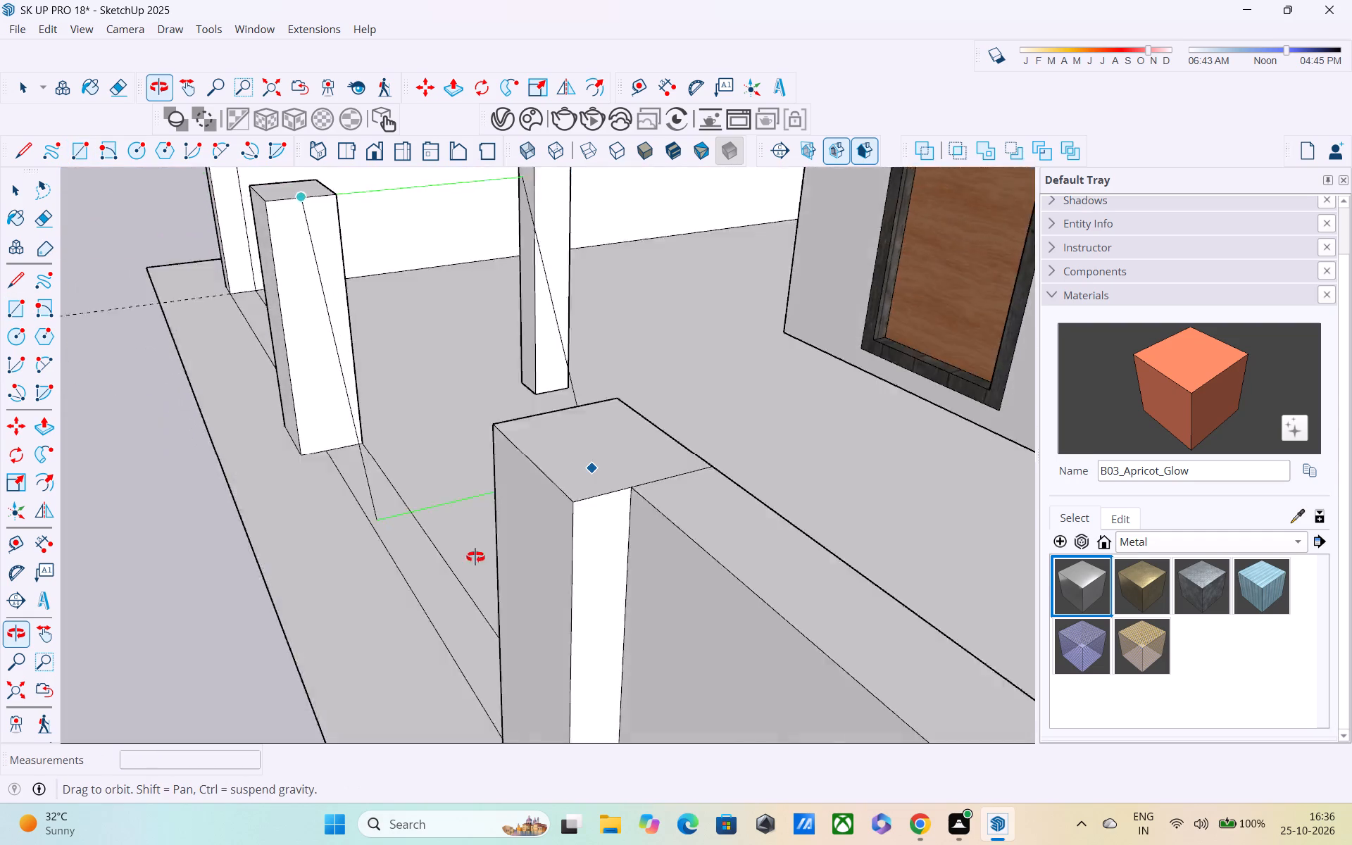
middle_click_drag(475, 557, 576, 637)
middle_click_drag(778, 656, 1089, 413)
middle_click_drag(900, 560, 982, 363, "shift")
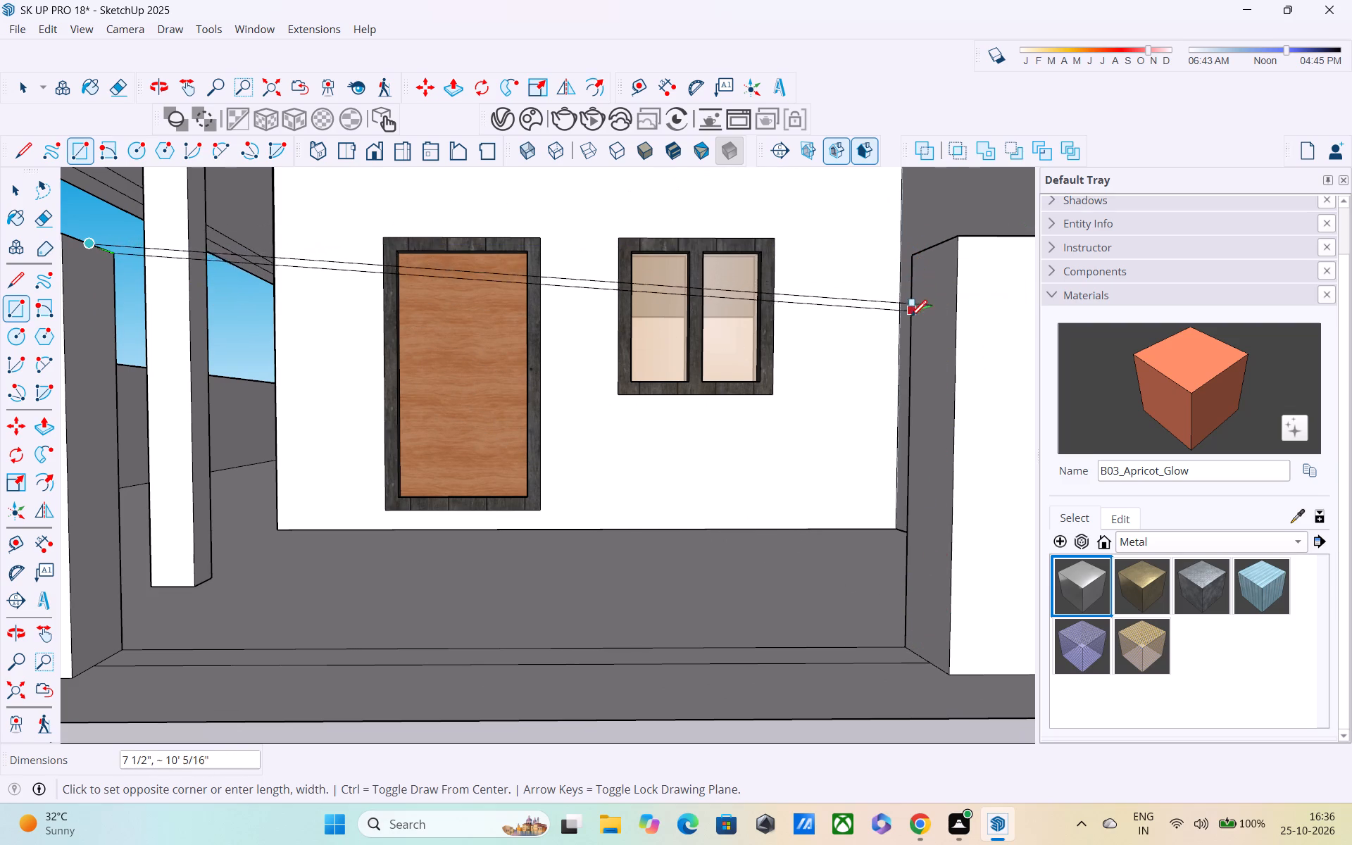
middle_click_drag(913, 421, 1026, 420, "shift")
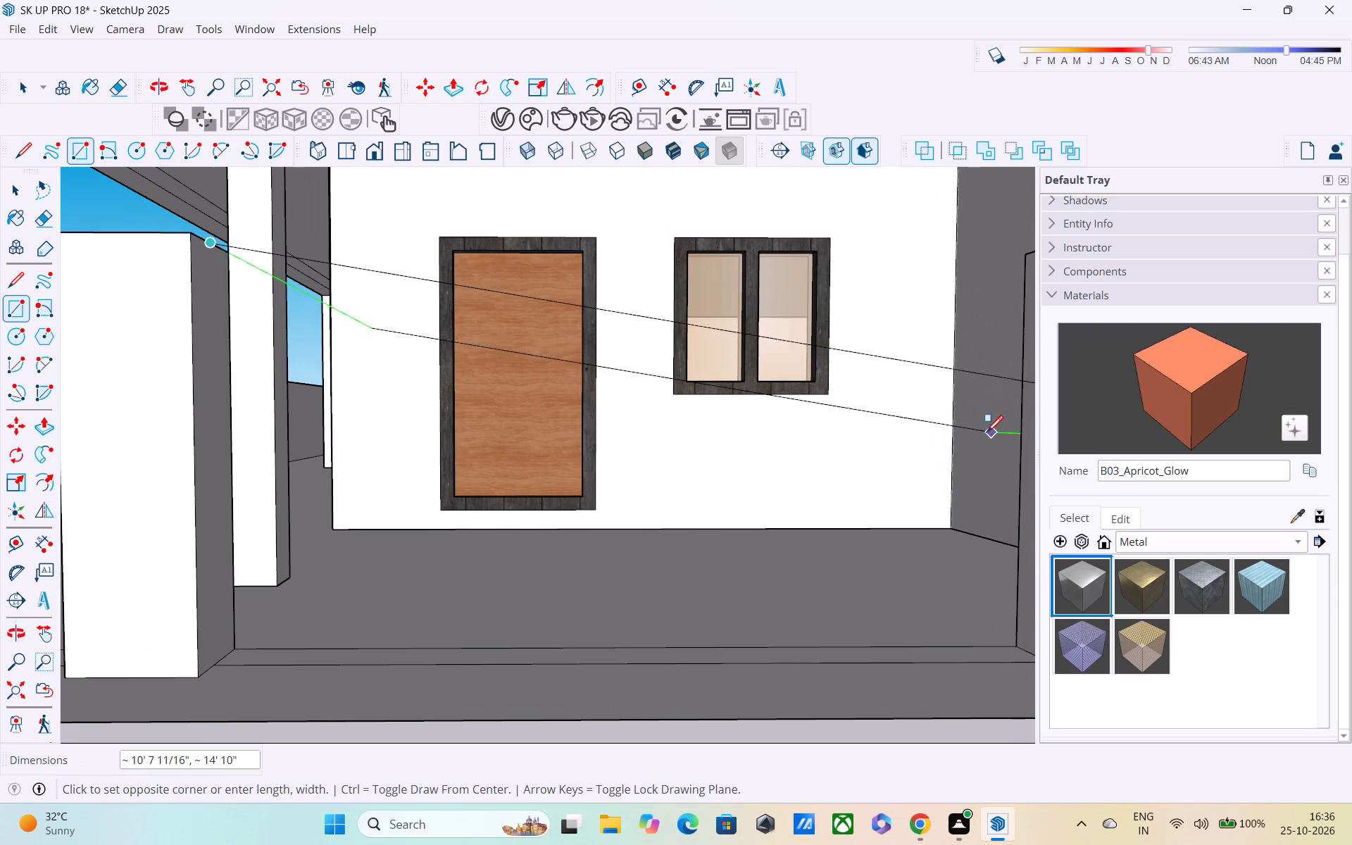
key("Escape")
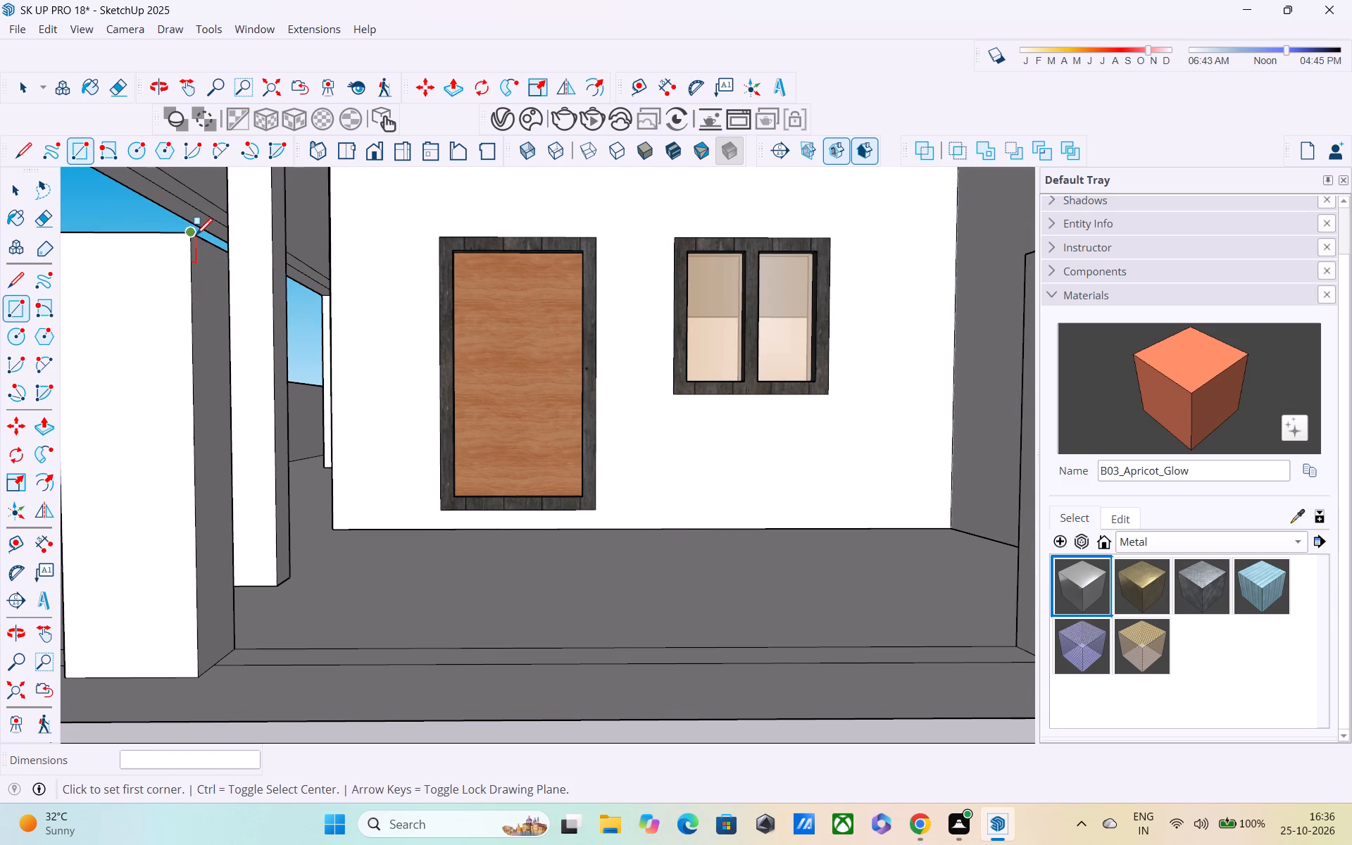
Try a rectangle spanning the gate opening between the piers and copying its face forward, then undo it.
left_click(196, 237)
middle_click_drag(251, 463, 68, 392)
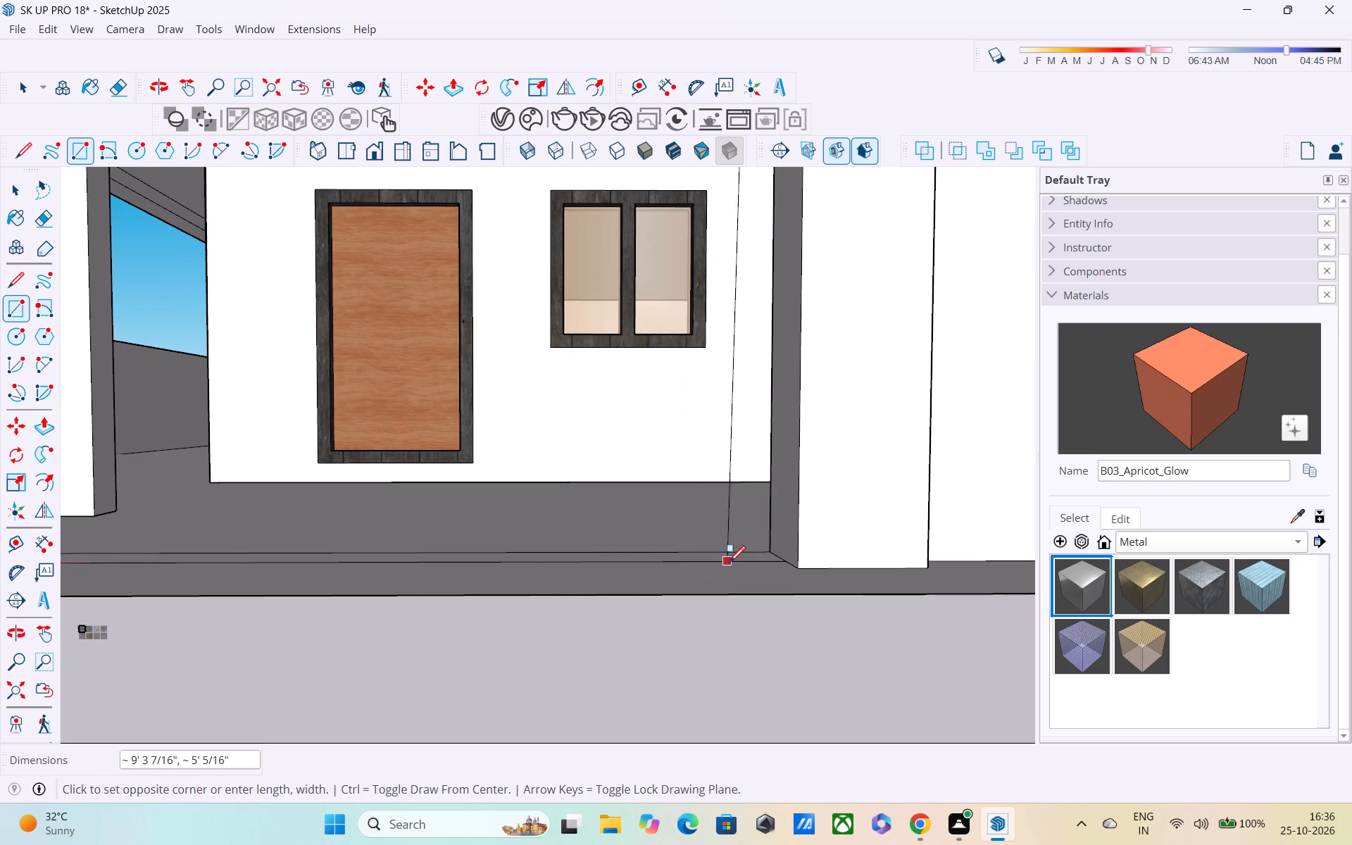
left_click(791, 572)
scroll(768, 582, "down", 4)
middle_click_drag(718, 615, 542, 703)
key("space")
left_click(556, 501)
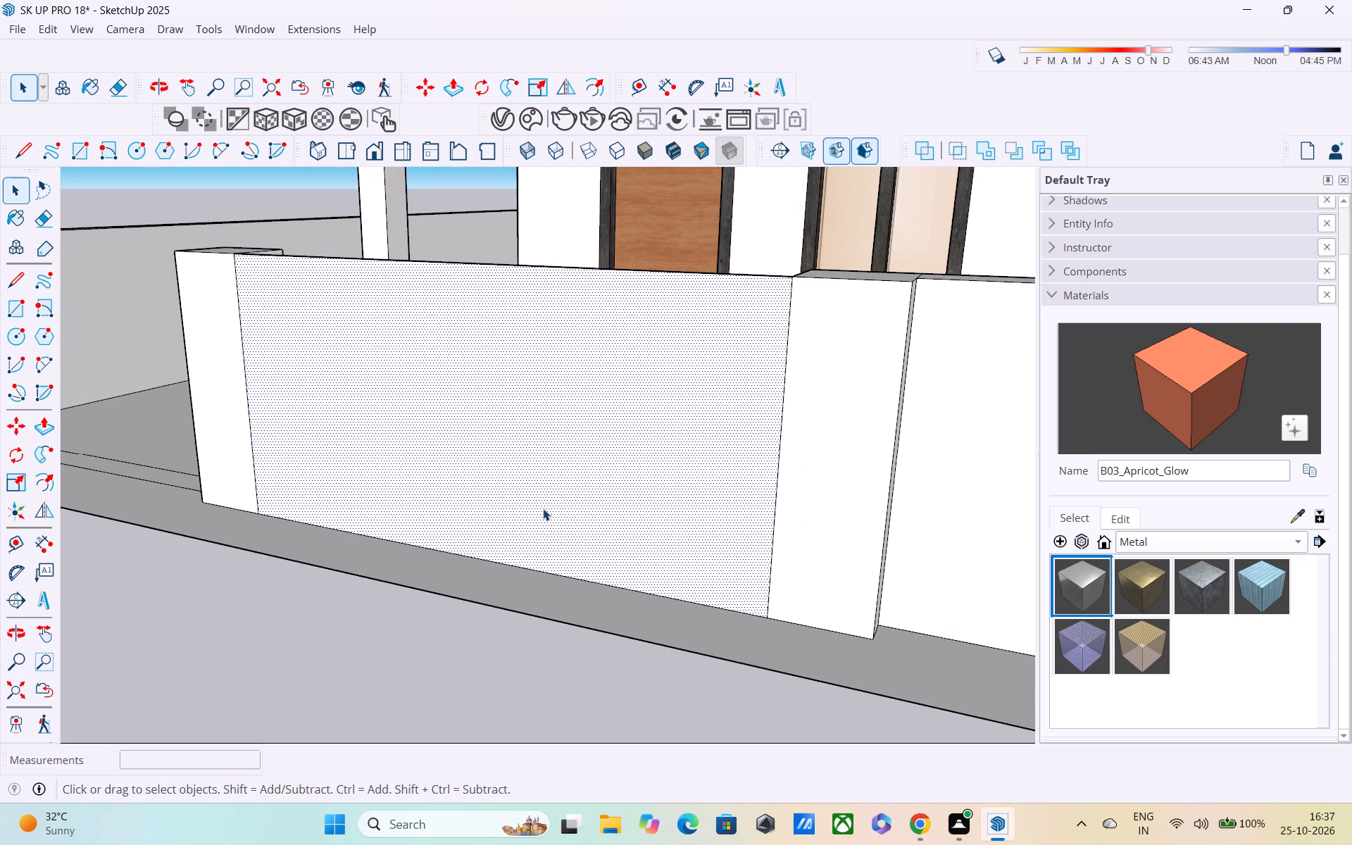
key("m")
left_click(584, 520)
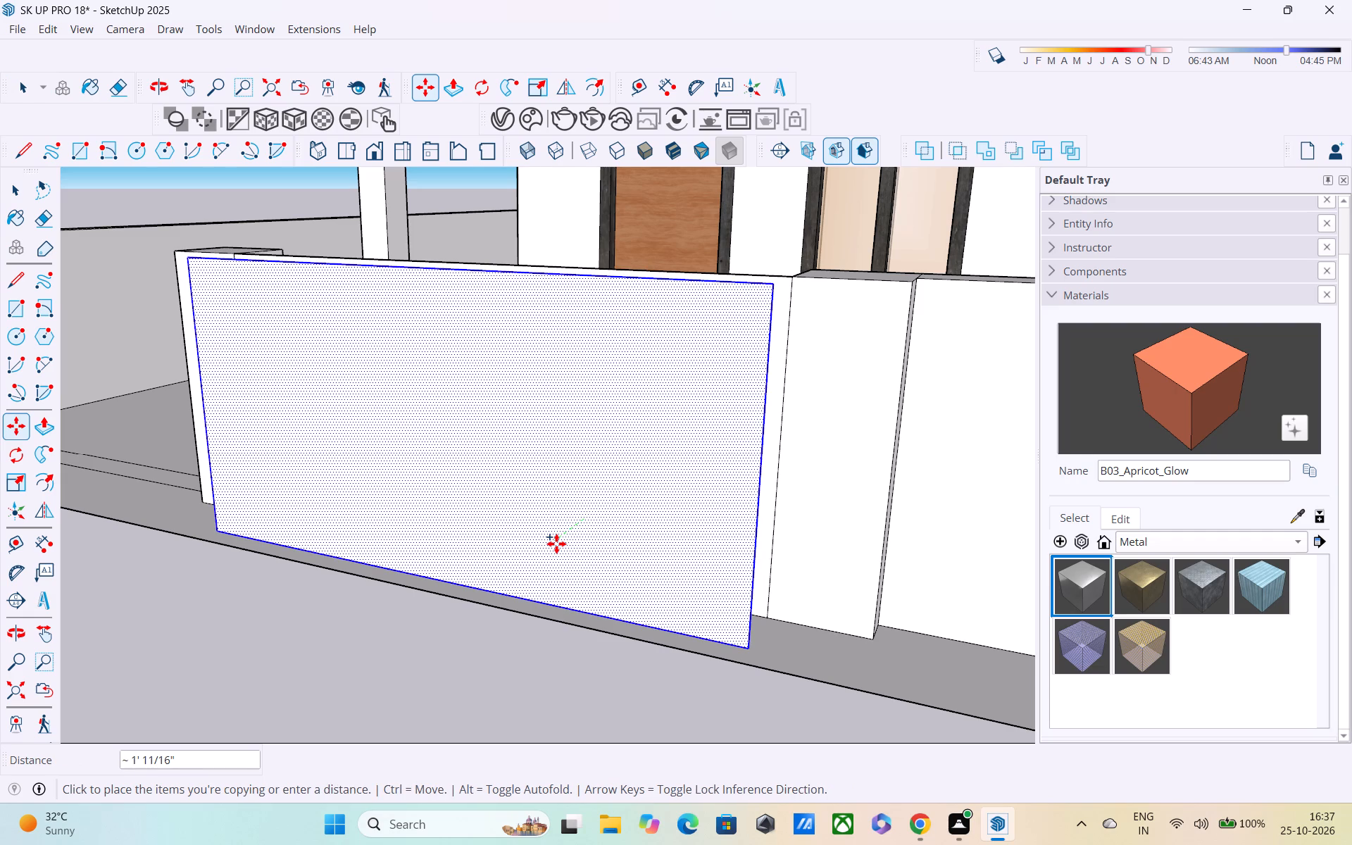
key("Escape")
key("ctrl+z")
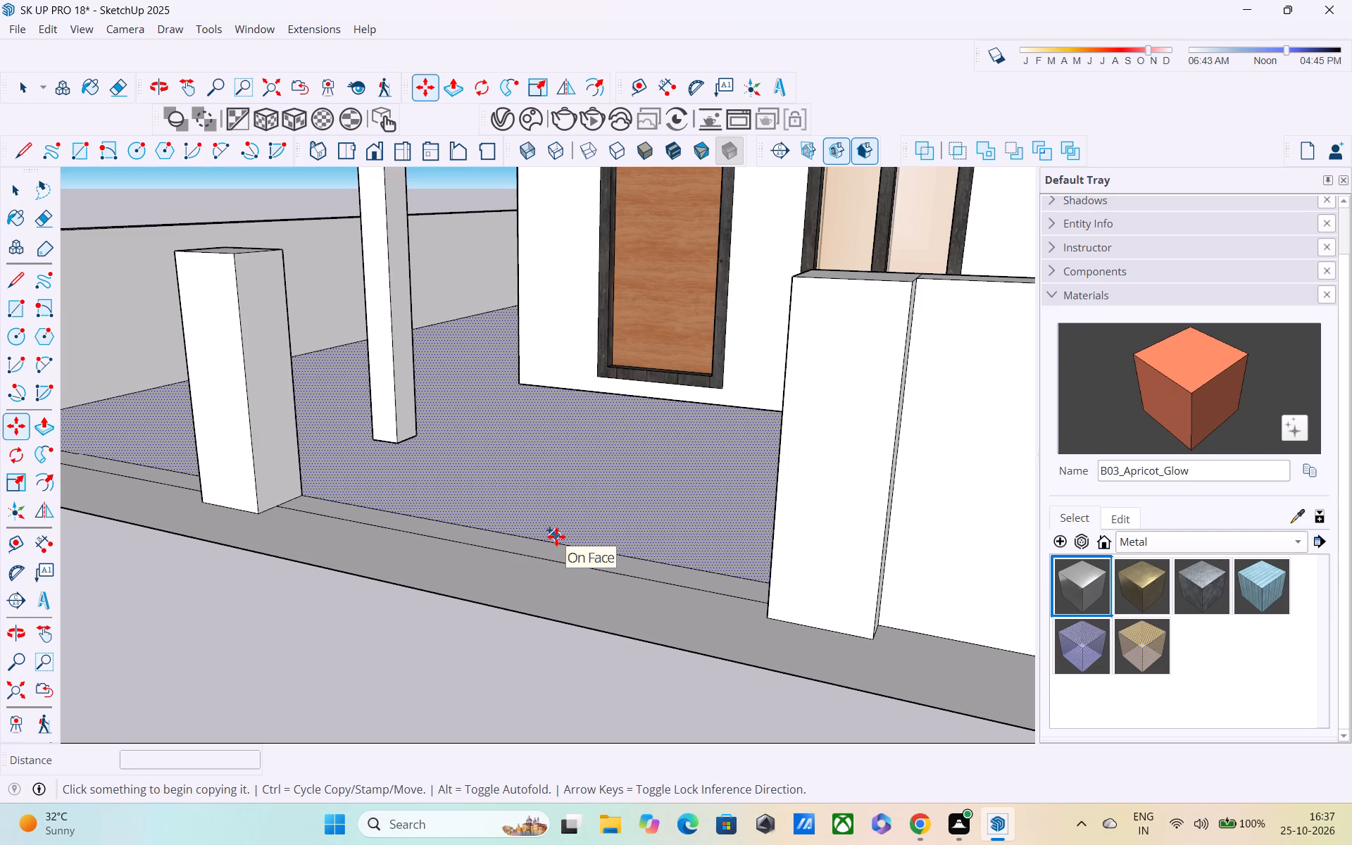
Draw a 10' by 5' rectangle across the gate opening, from one pier's top corner to the other pier's base.
key("r")
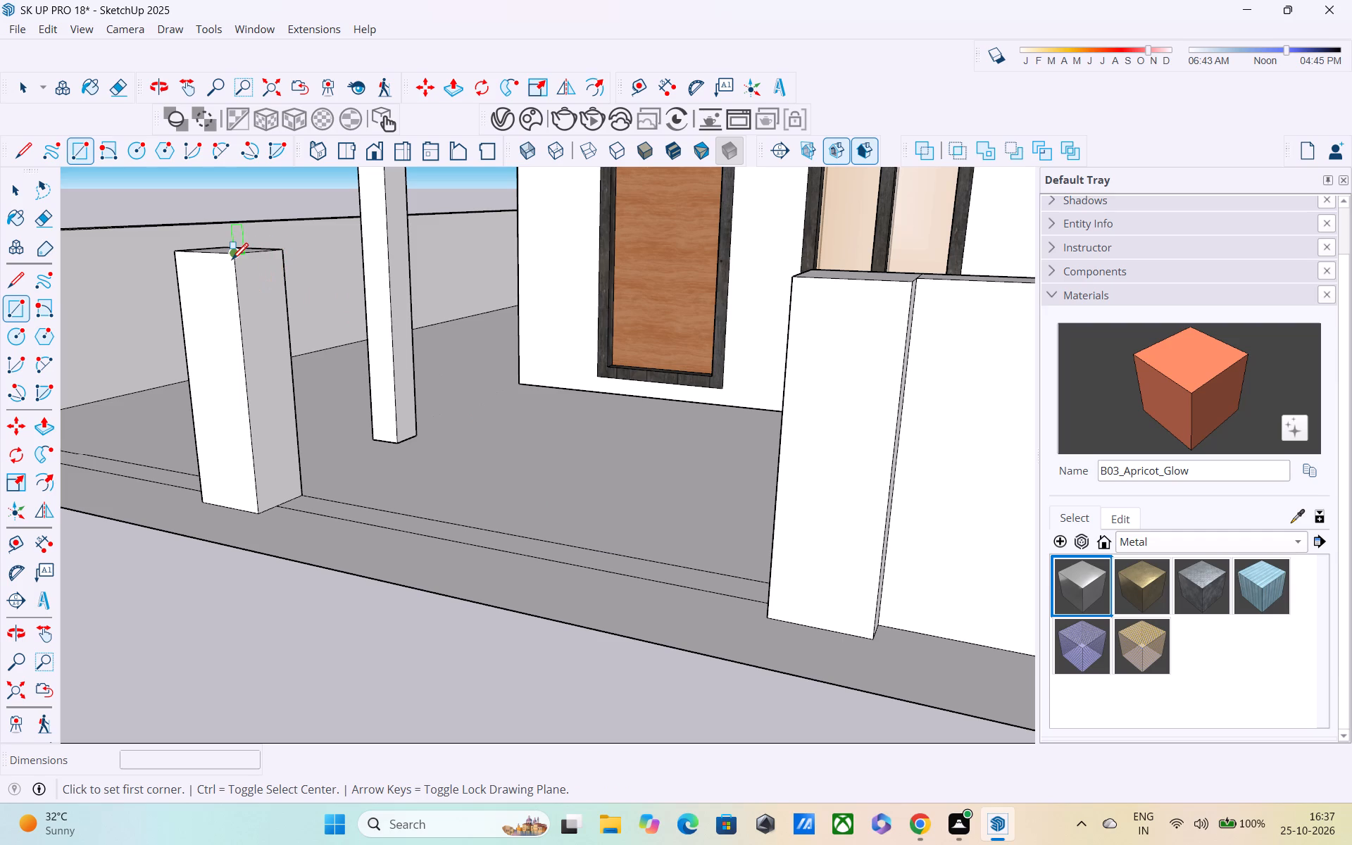
left_click(232, 261)
left_click(768, 622)
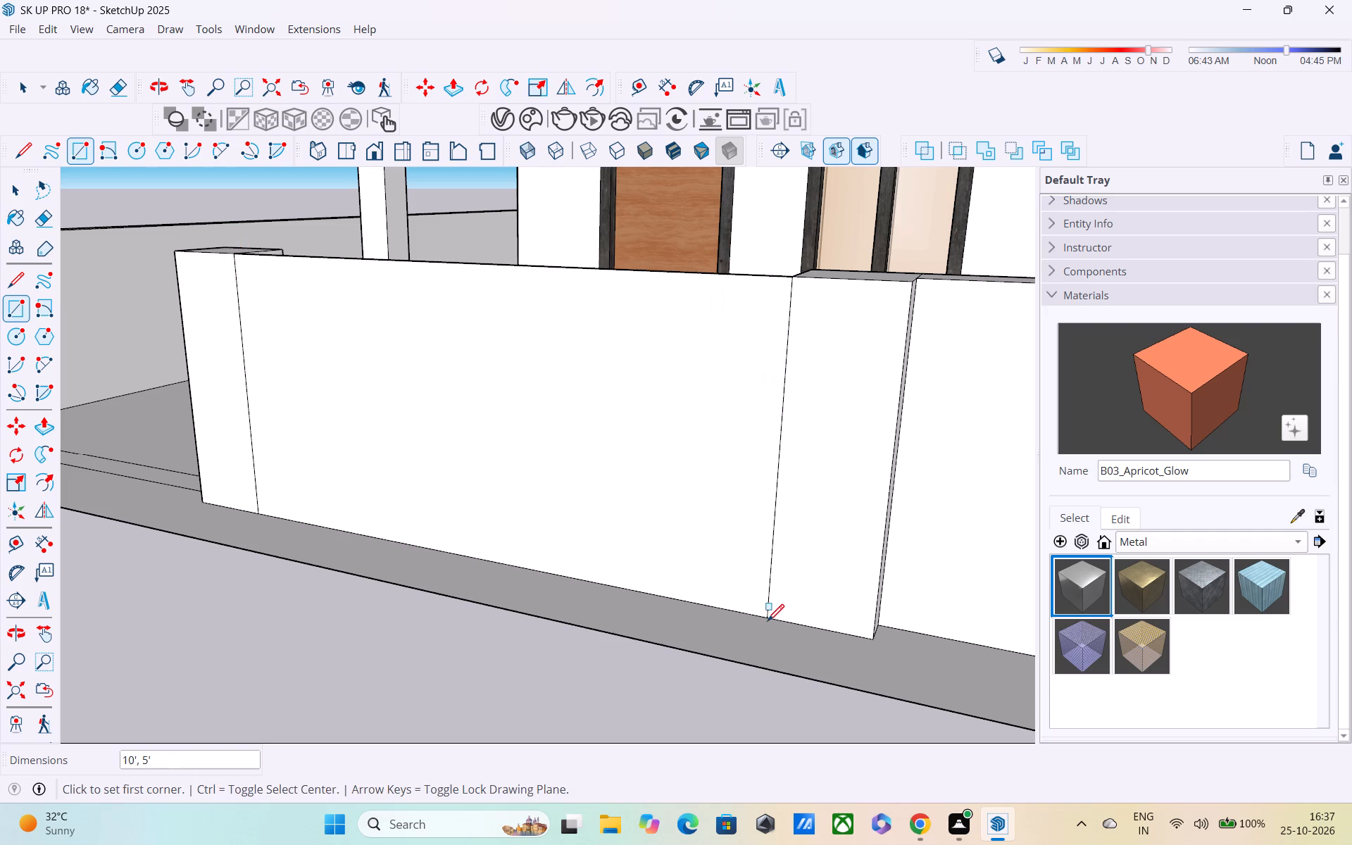
Make the gate rectangle's face and its edges into a group.
key("space")
double_click(699, 571)
key("m")
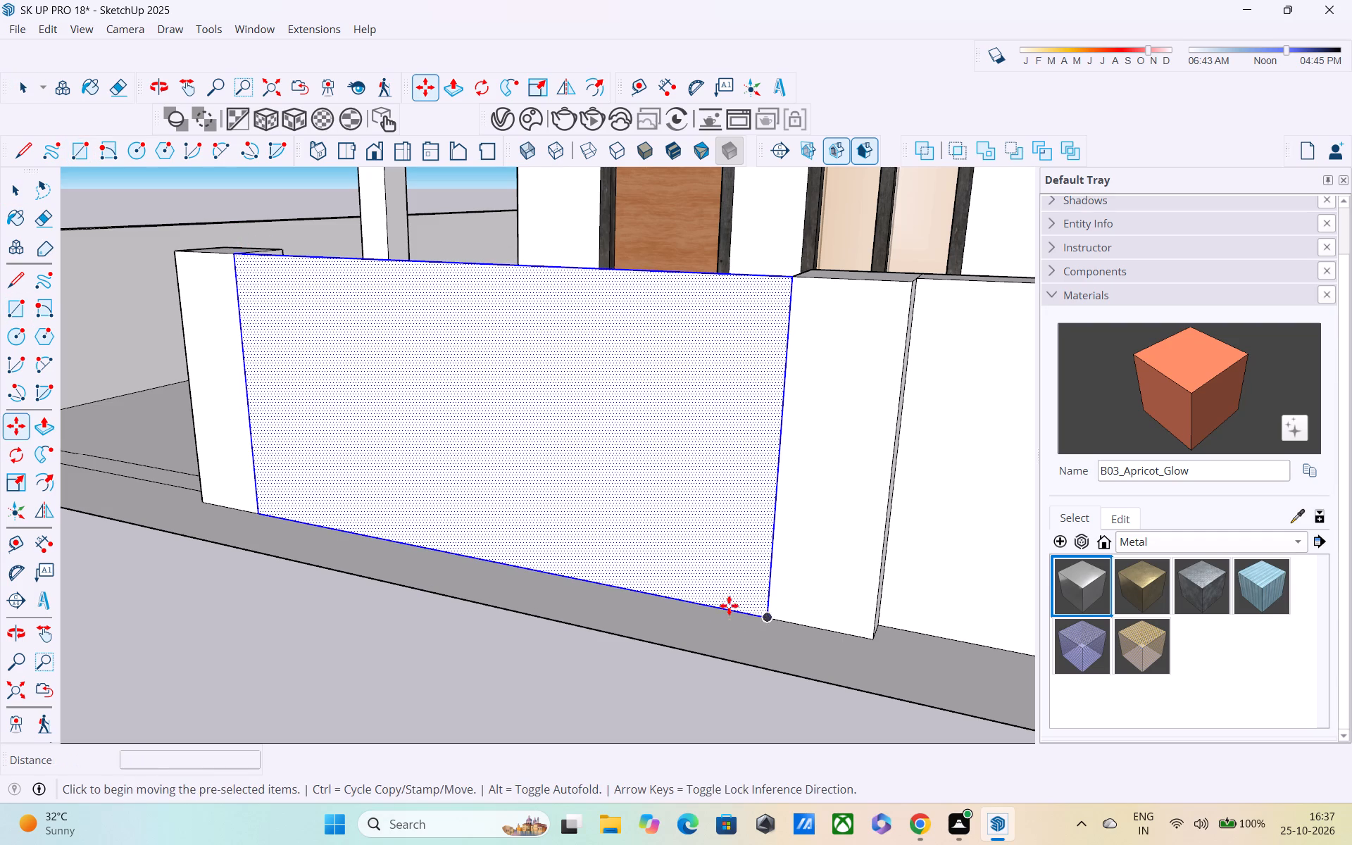
left_click(771, 620)
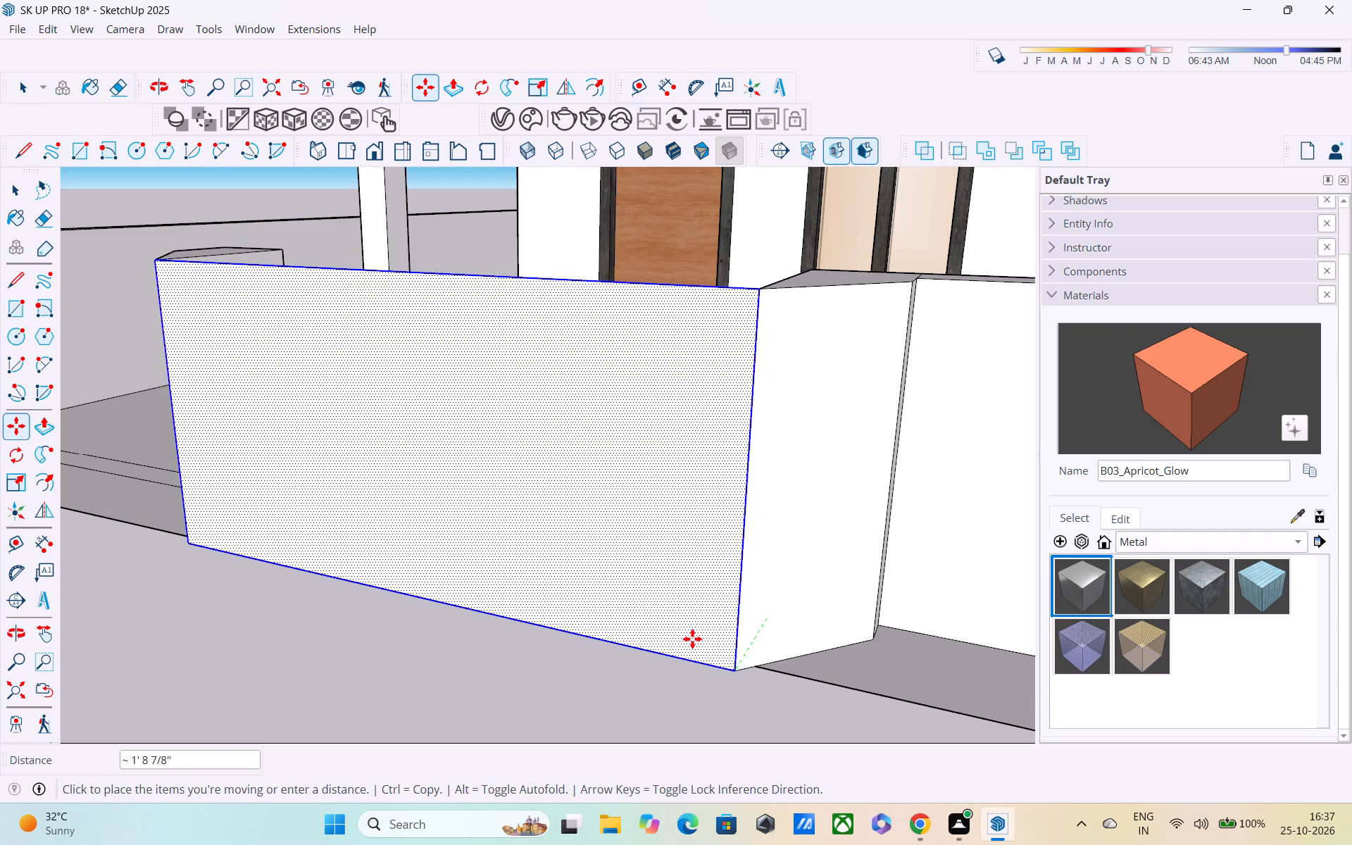
key("Escape")
left_click(761, 615)
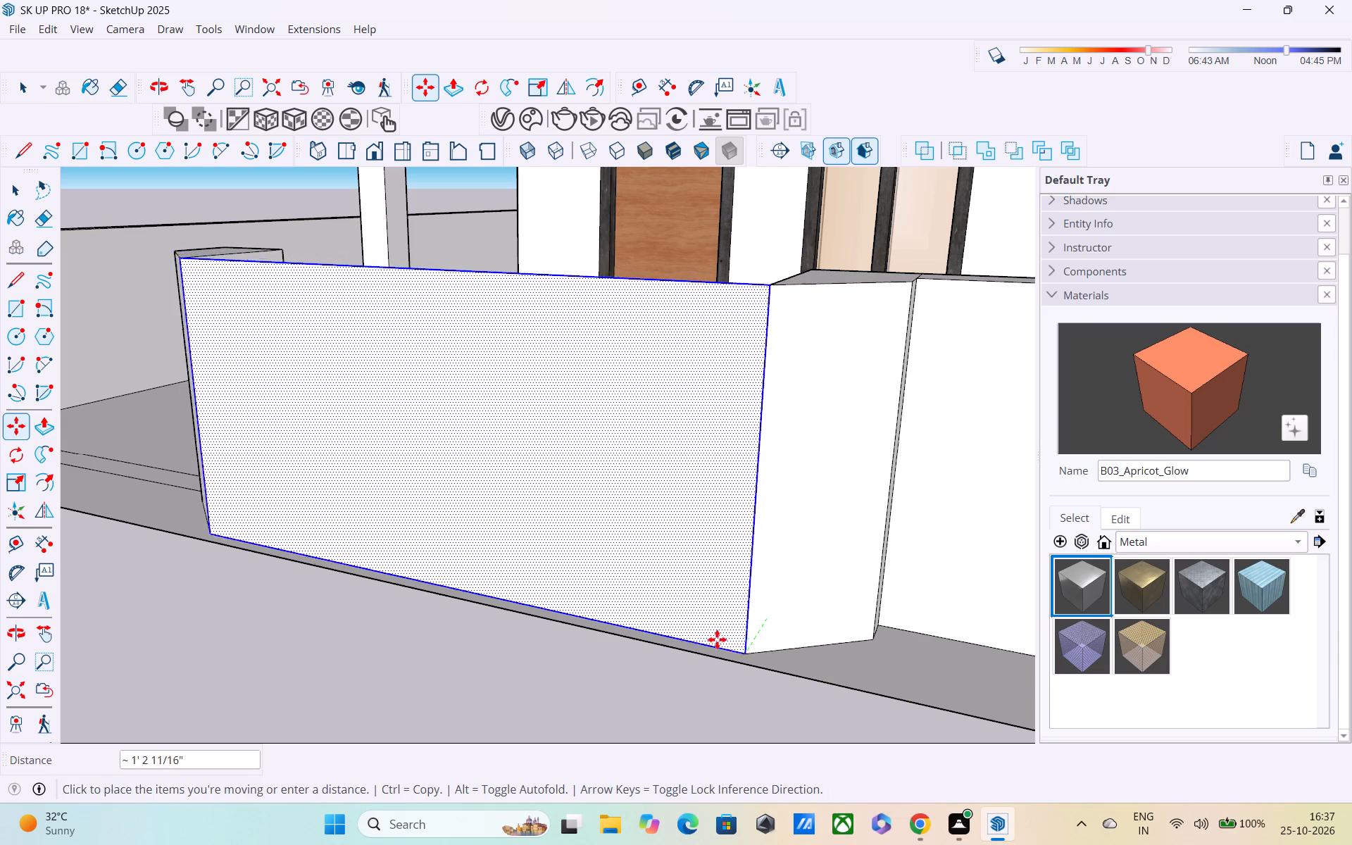
key("Escape")
right_click(727, 603)
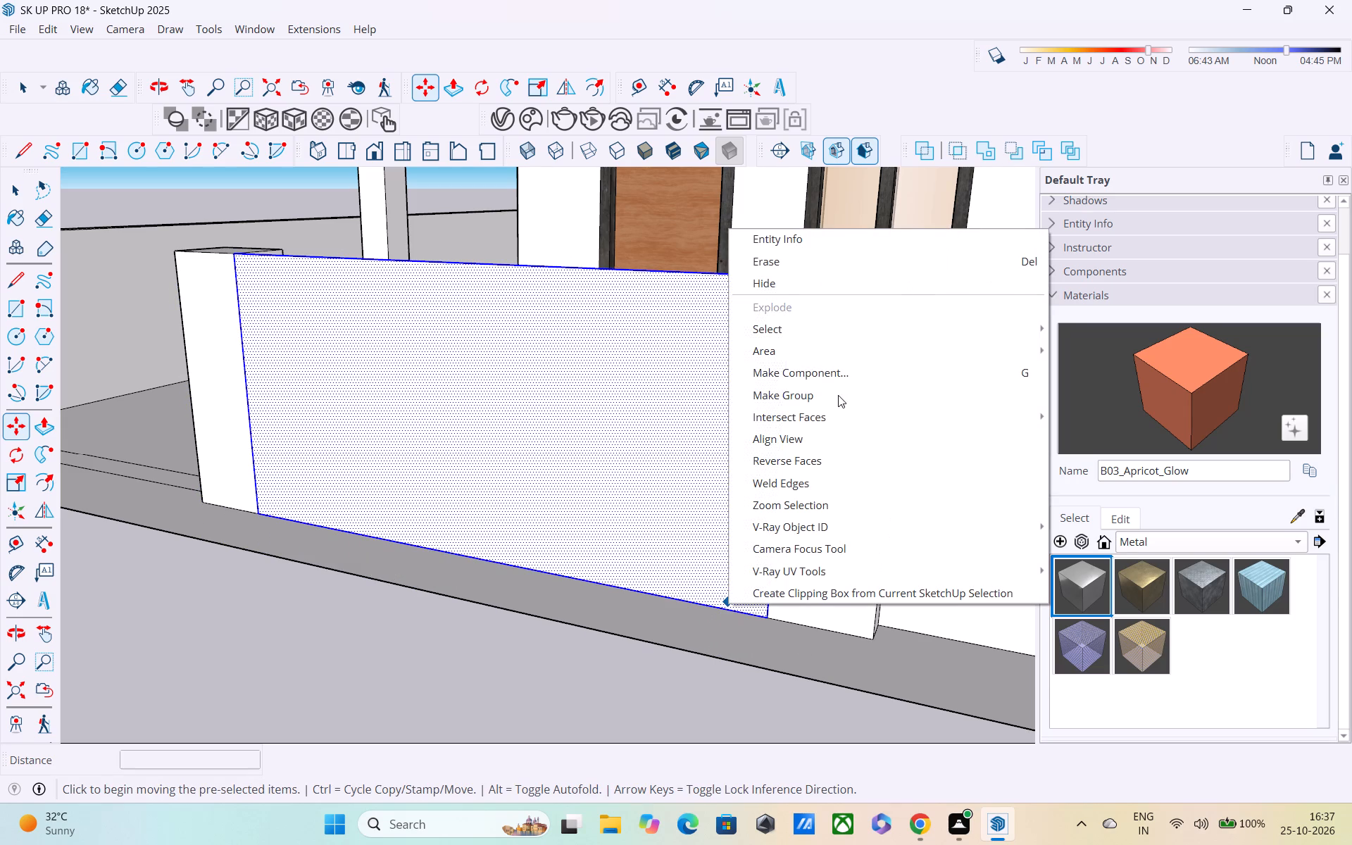
left_click(842, 399)
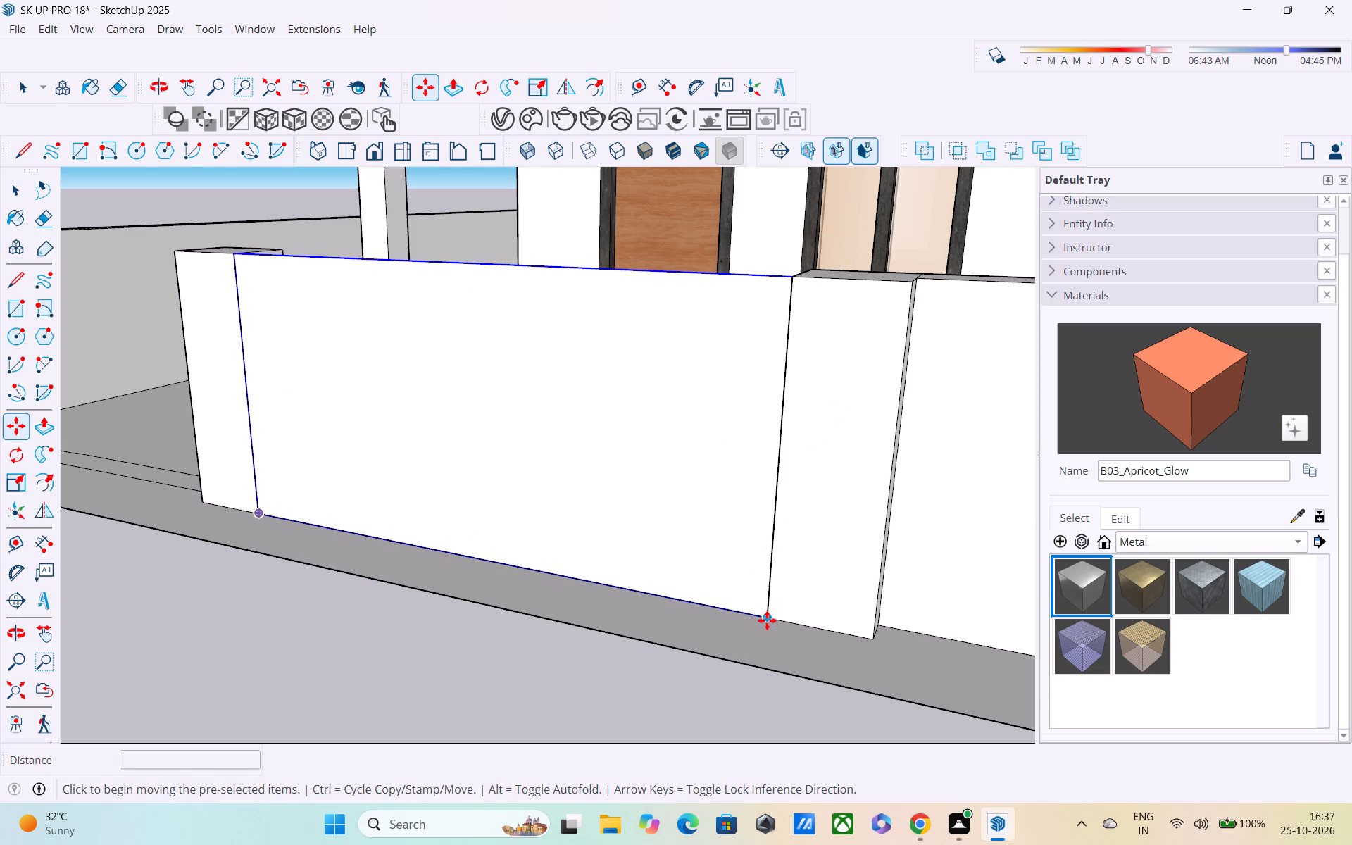
Move the gate panel group out of the opening to the open ground in front of the boundary wall.
left_click(767, 620)
scroll(670, 672, "down", 5)
middle_click_drag(681, 676, 685, 487, "shift")
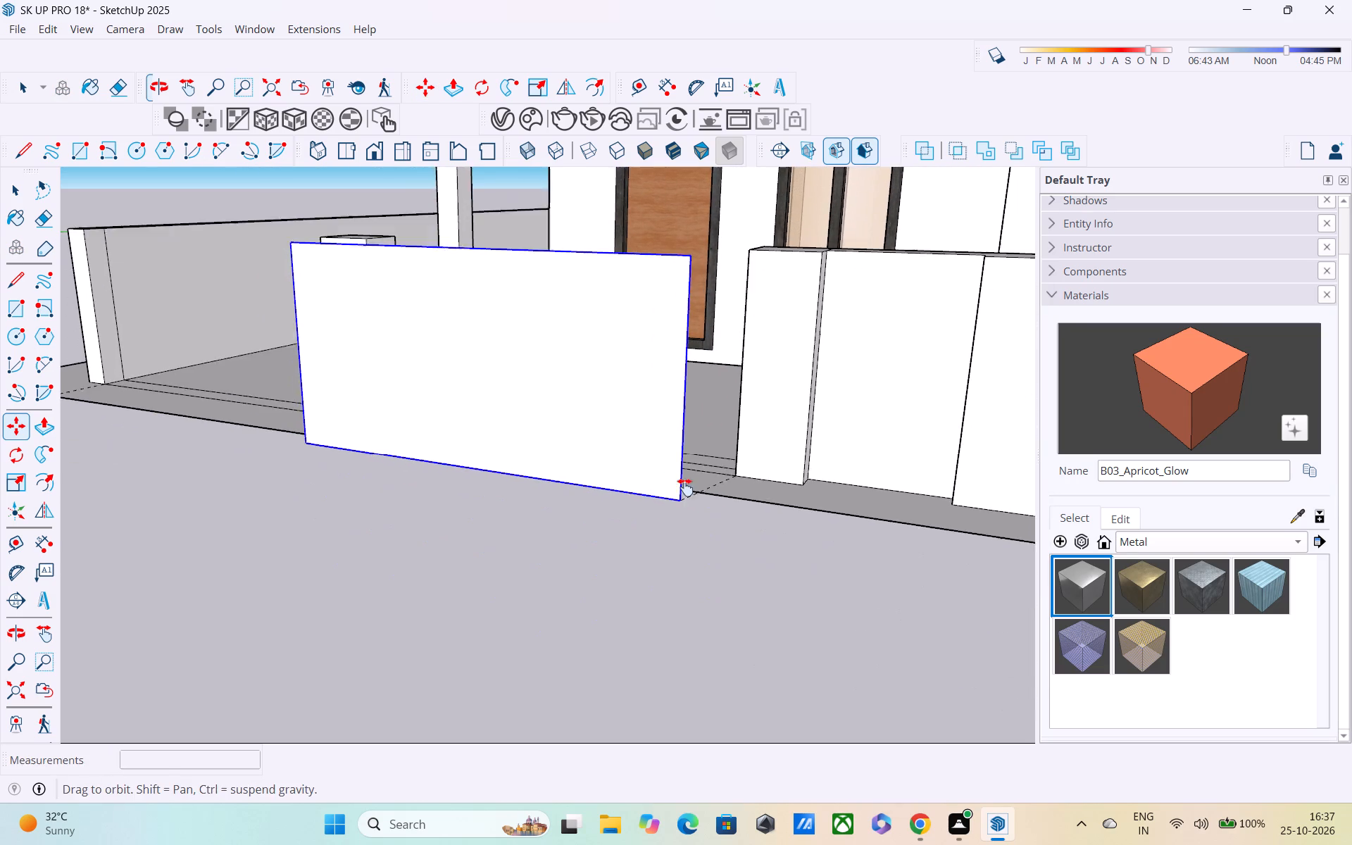
middle_click_drag(685, 487, 686, 487, "shift")
scroll(687, 487, "down", 5)
middle_click_drag(690, 539, 587, 444, "shift")
scroll(633, 453, "down", 5)
scroll(649, 520, "down", 1)
middle_click_drag(644, 520, 604, 381, "shift")
middle_click_drag(496, 372, 665, 387)
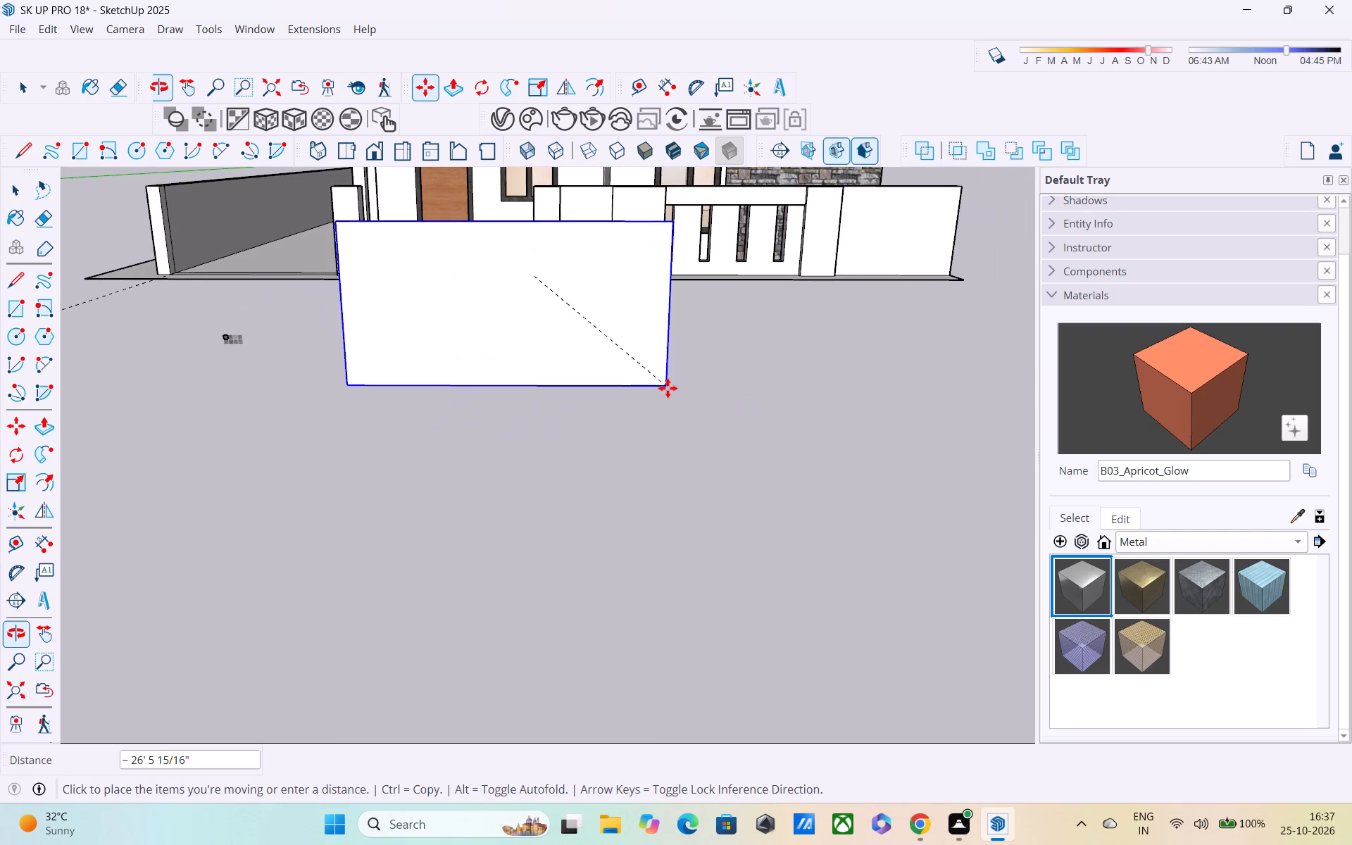
left_click(825, 394)
Open the gate panel group and extrude its face 3" to give the panel thickness.
key("space")
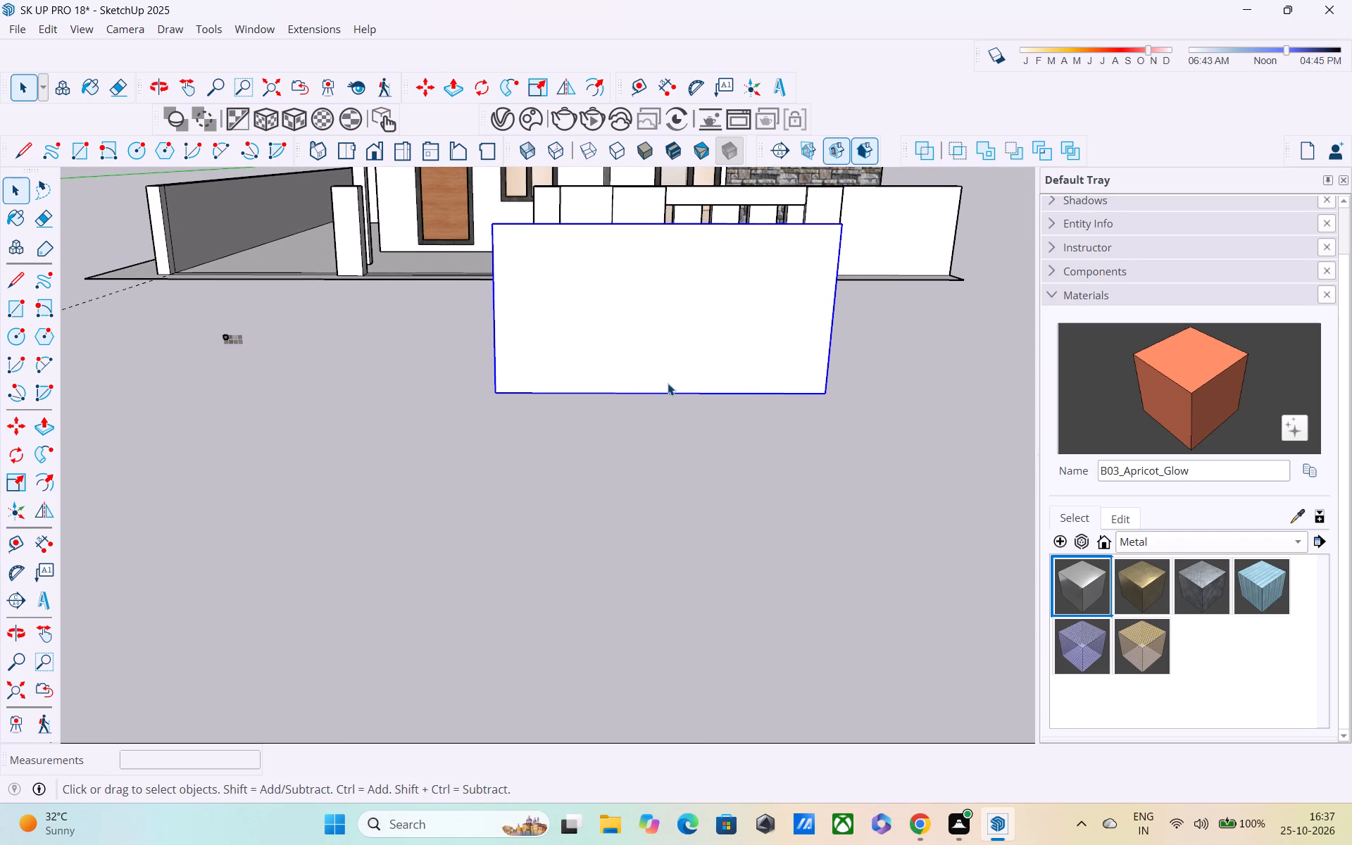
key("space")
left_click(643, 354)
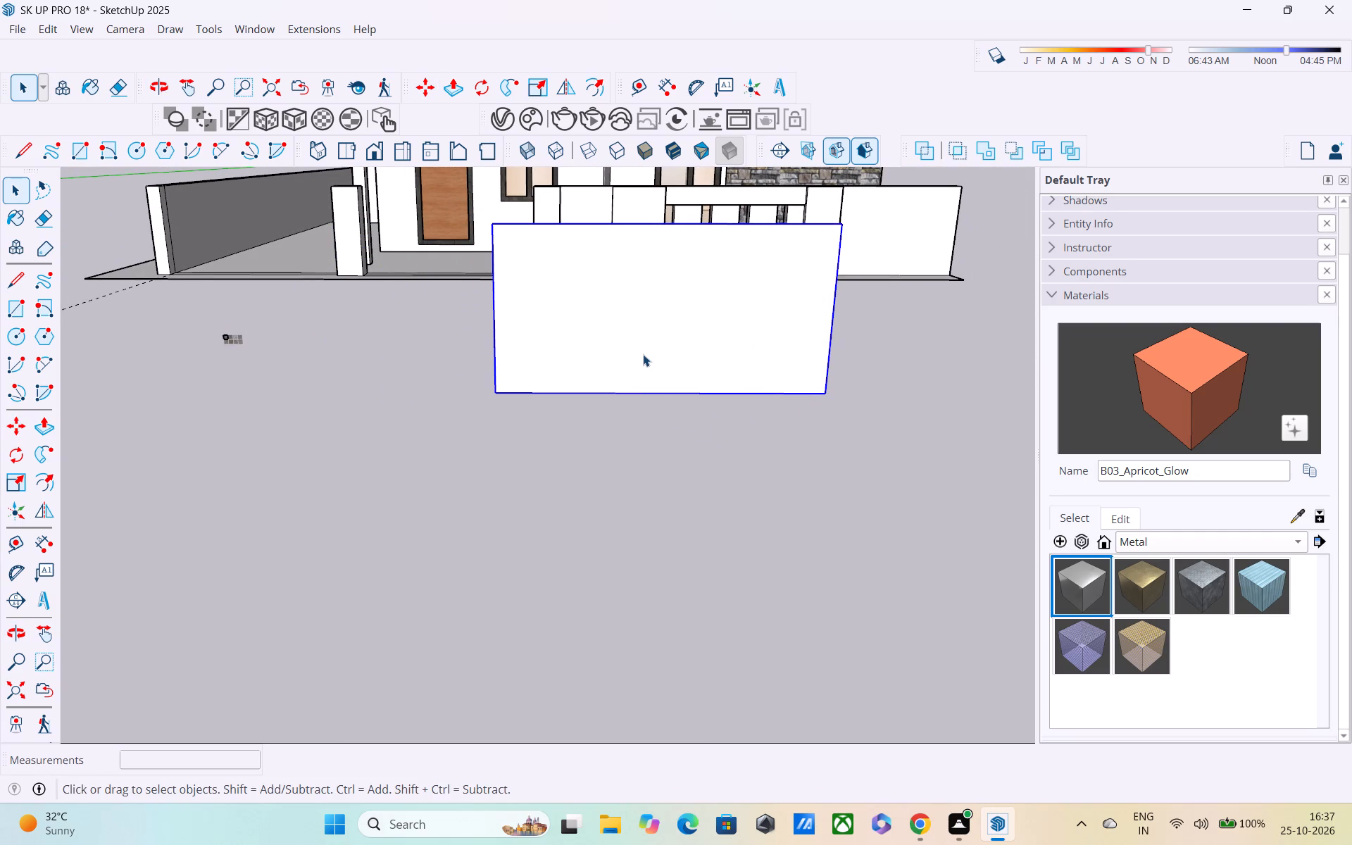
left_click(643, 354)
left_click(643, 354)
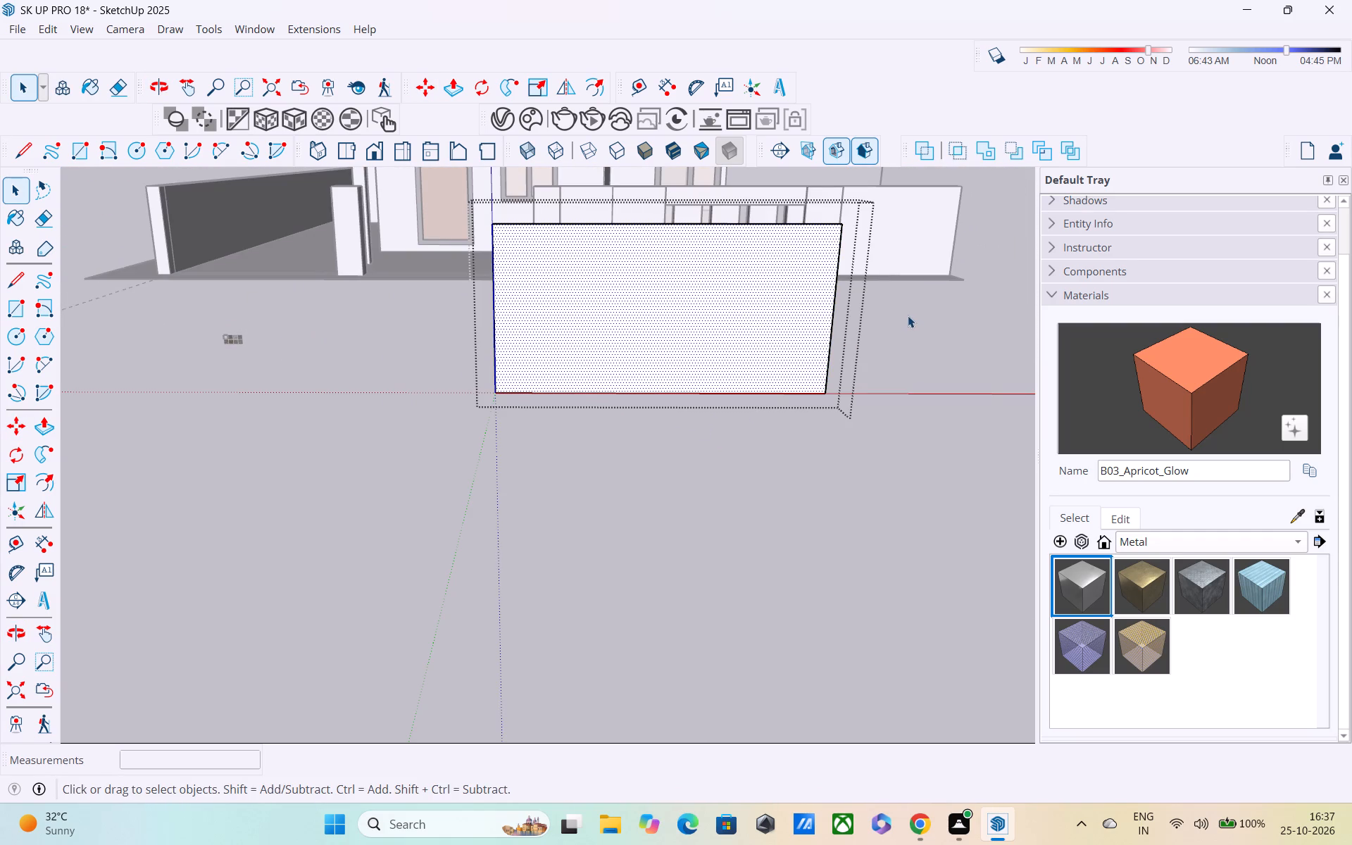
key("p")
left_click(756, 322)
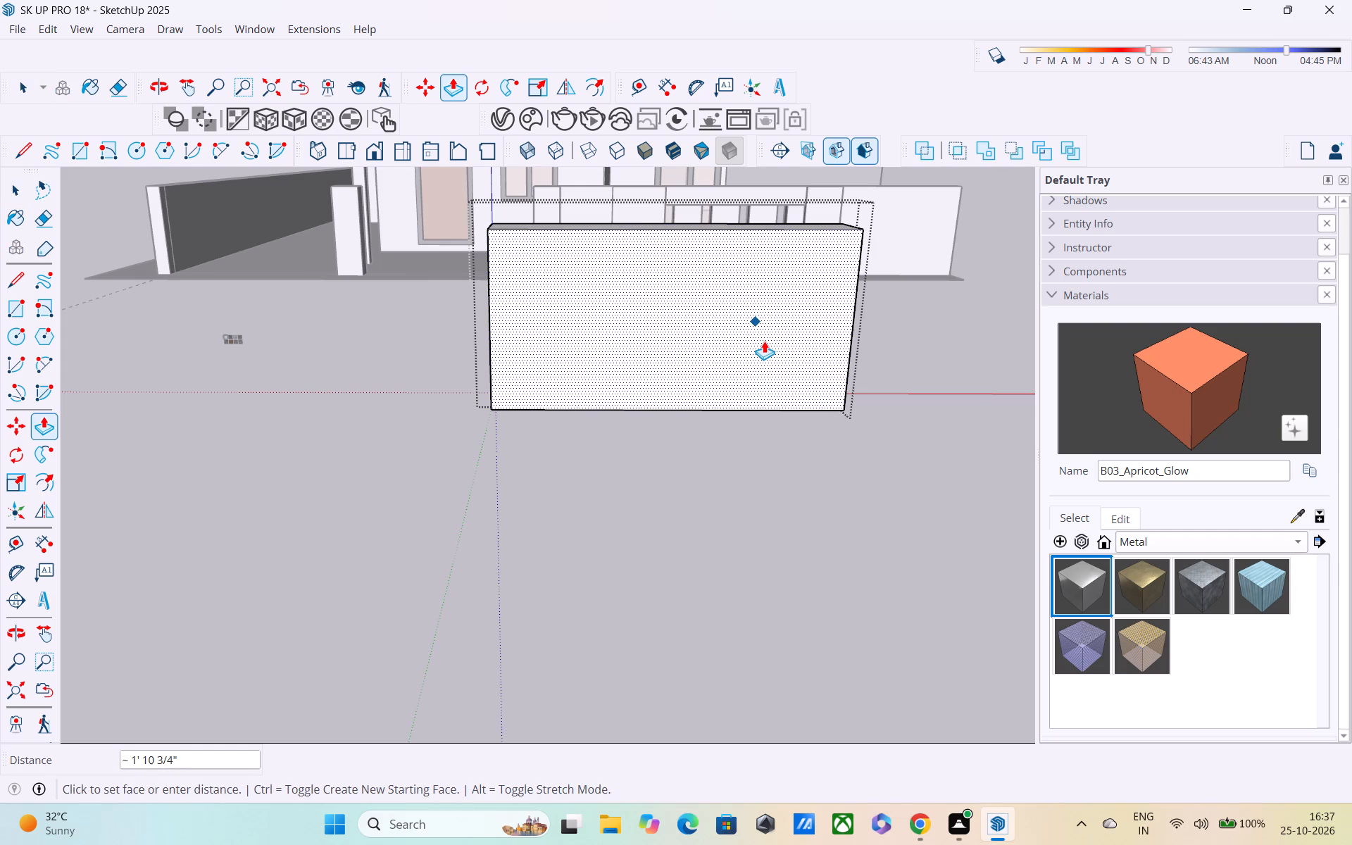
type("3\"")
key("Return")
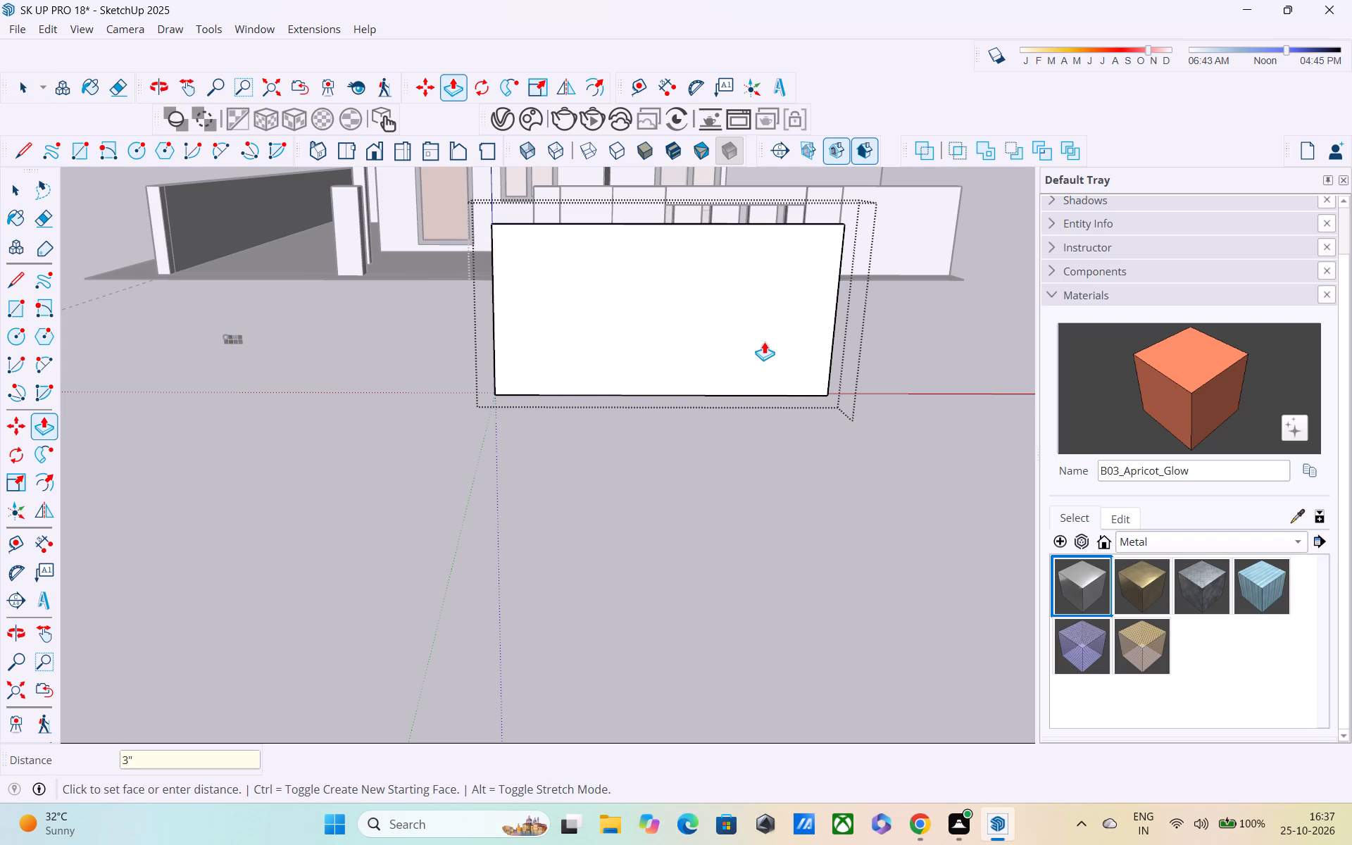
Offset the gate panel's front face outline inward by 6" to form a frame border.
key("f")
left_click(701, 387)
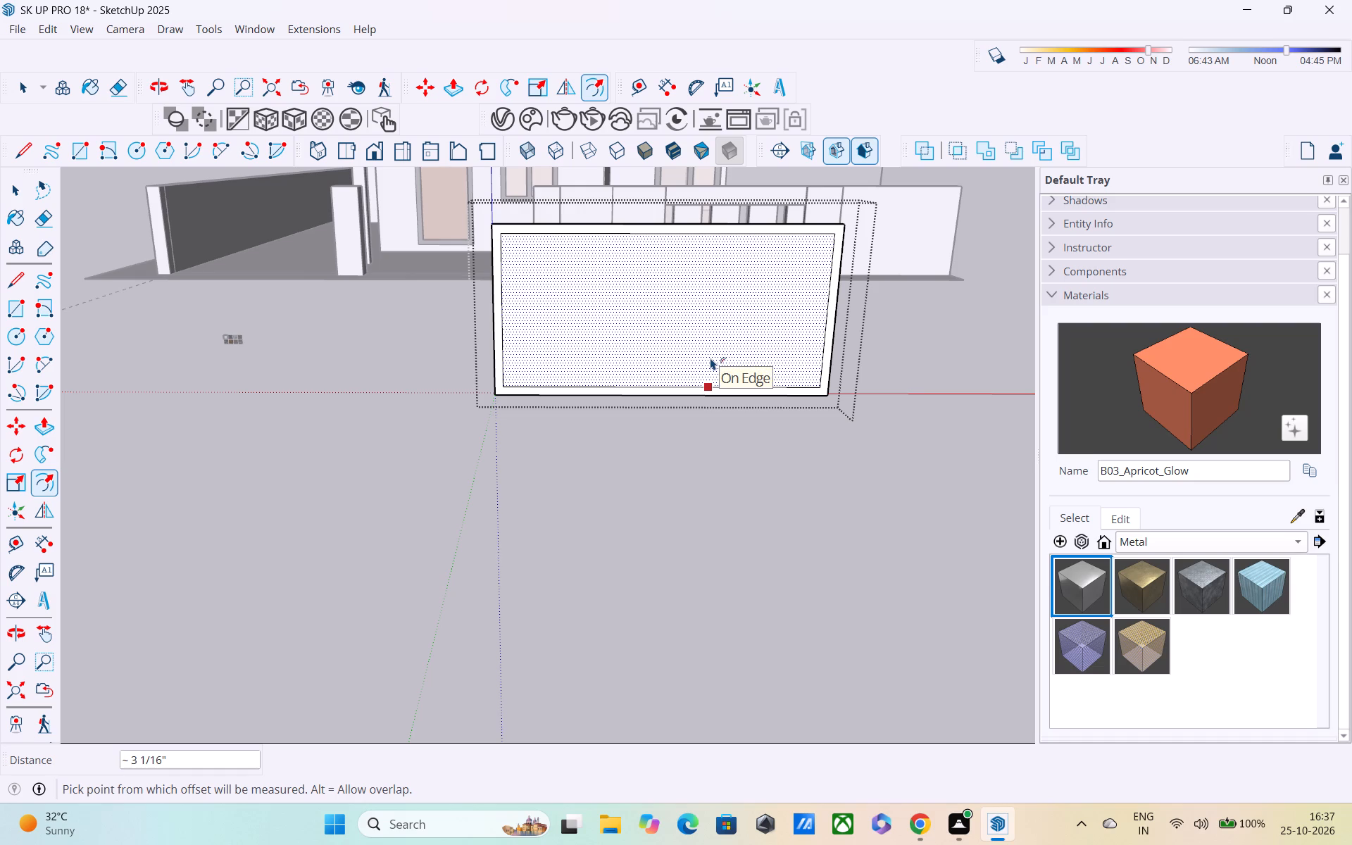
type("5\"")
key("Return")
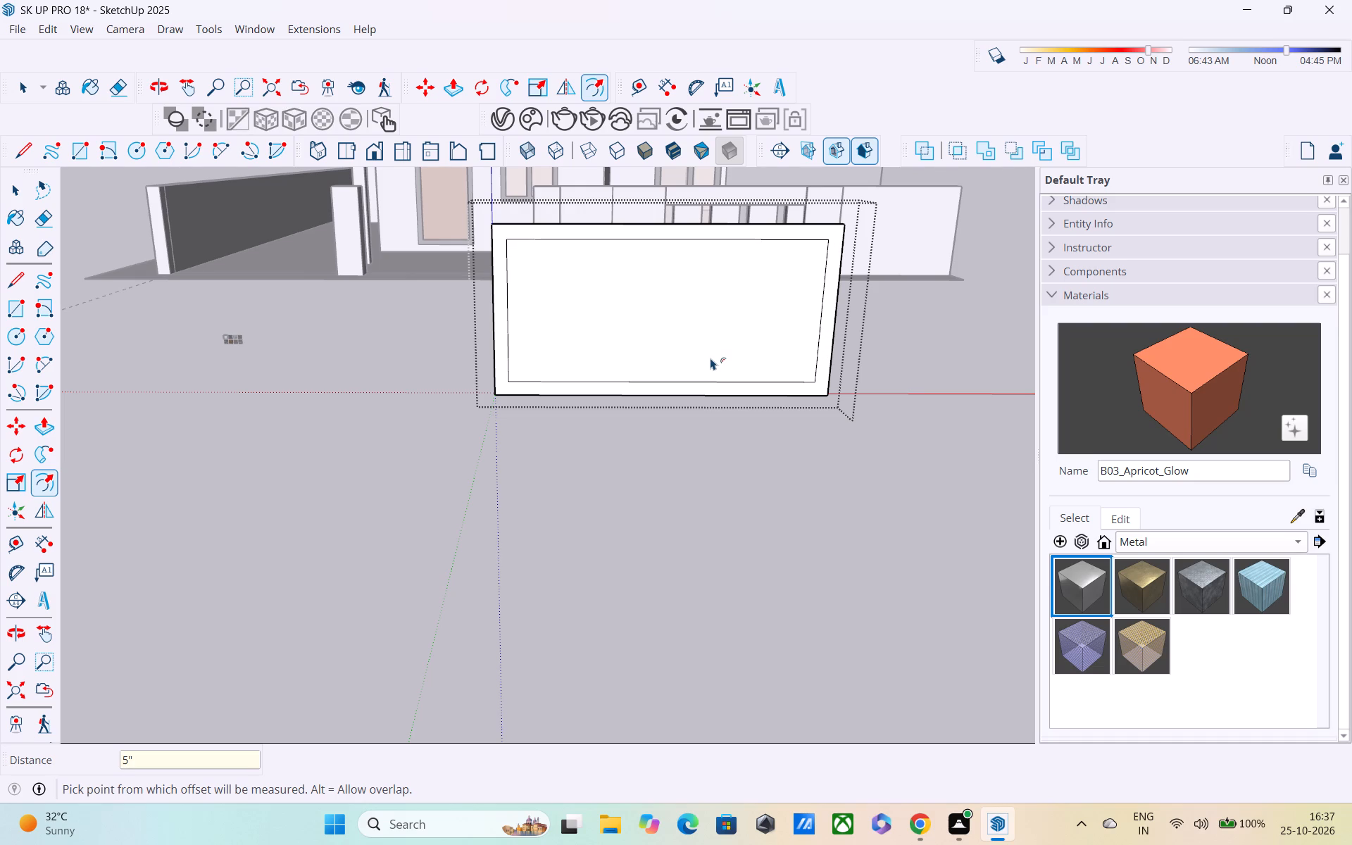
type("6\"")
key("Return")
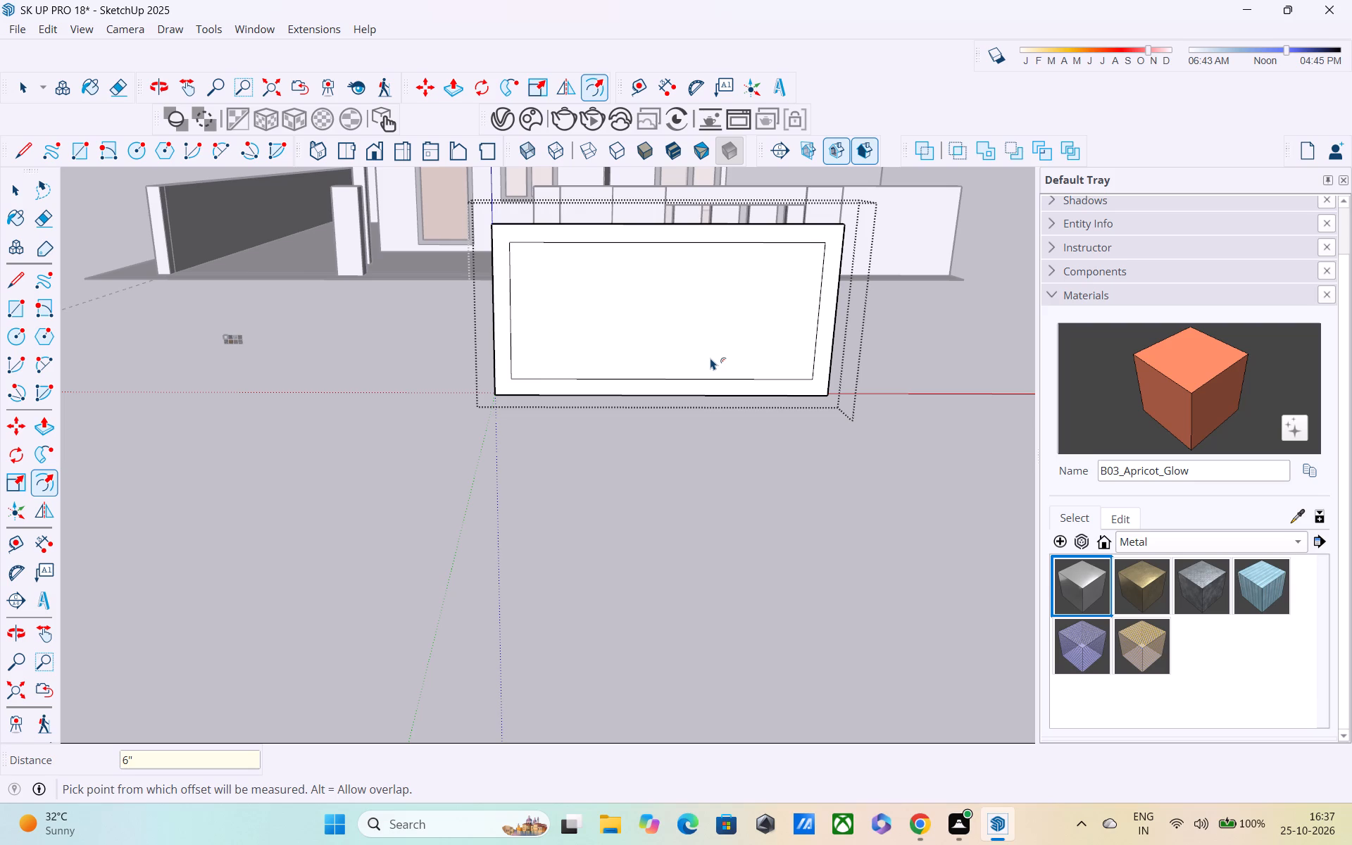
Draw a horizontal rectangle about 2' 10" by 9" on the gate's inner face, inside the frame border.
key("r")
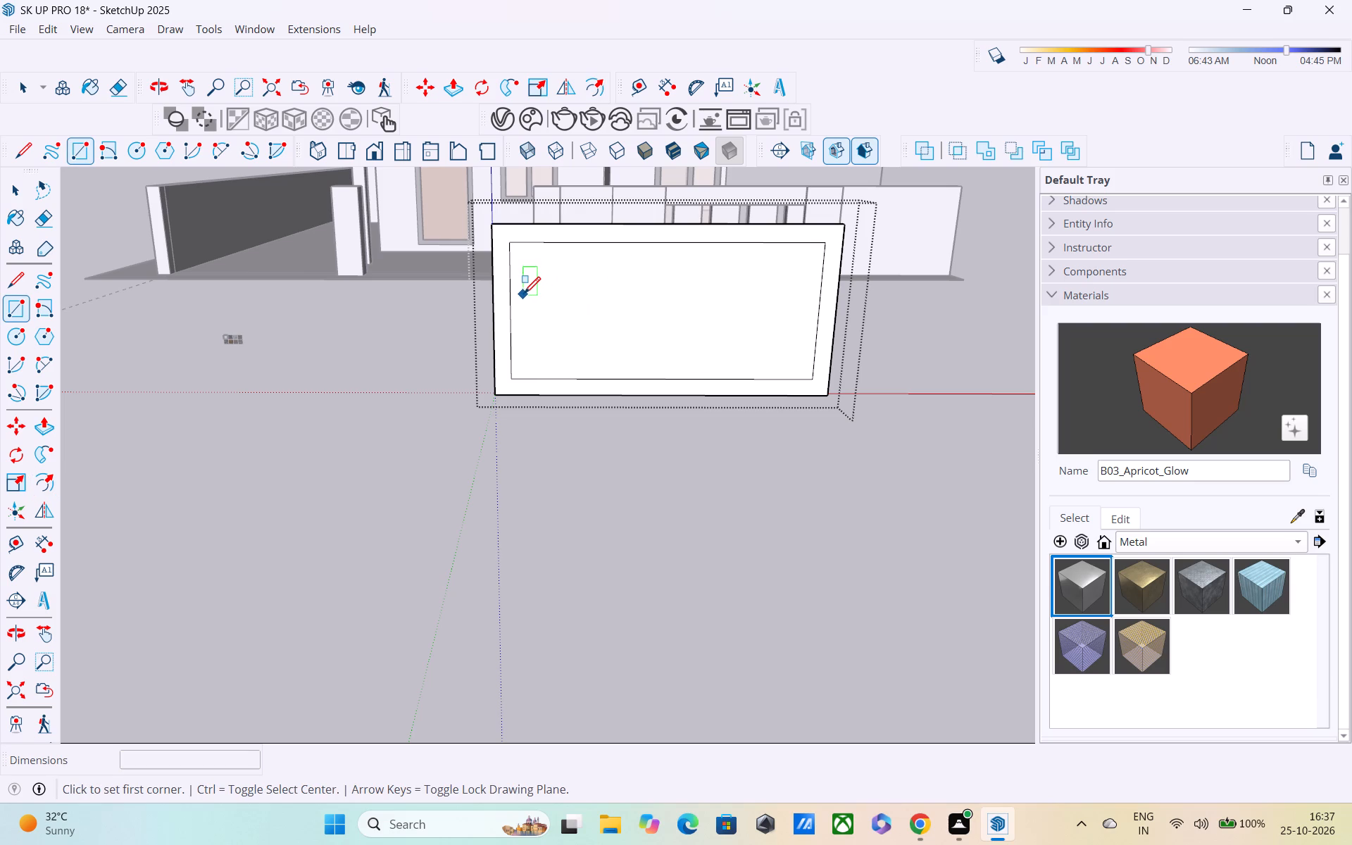
left_click(522, 287)
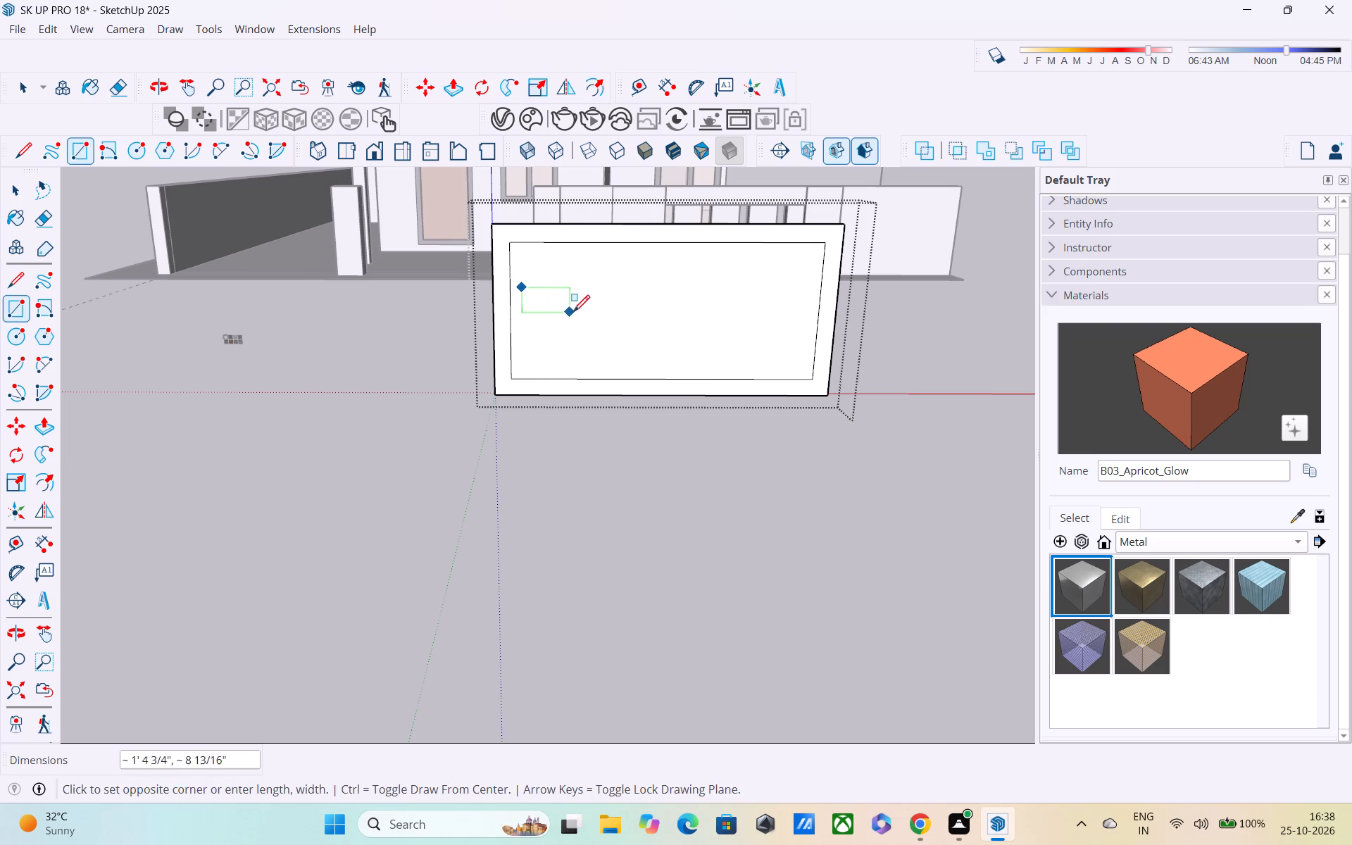
left_click(622, 314)
Extrude the gate panel's frame border face outward by 3".
key("space")
middle_click_drag(767, 339, 711, 323)
middle_click_drag(703, 337, 721, 394)
scroll(625, 372, "up", 1)
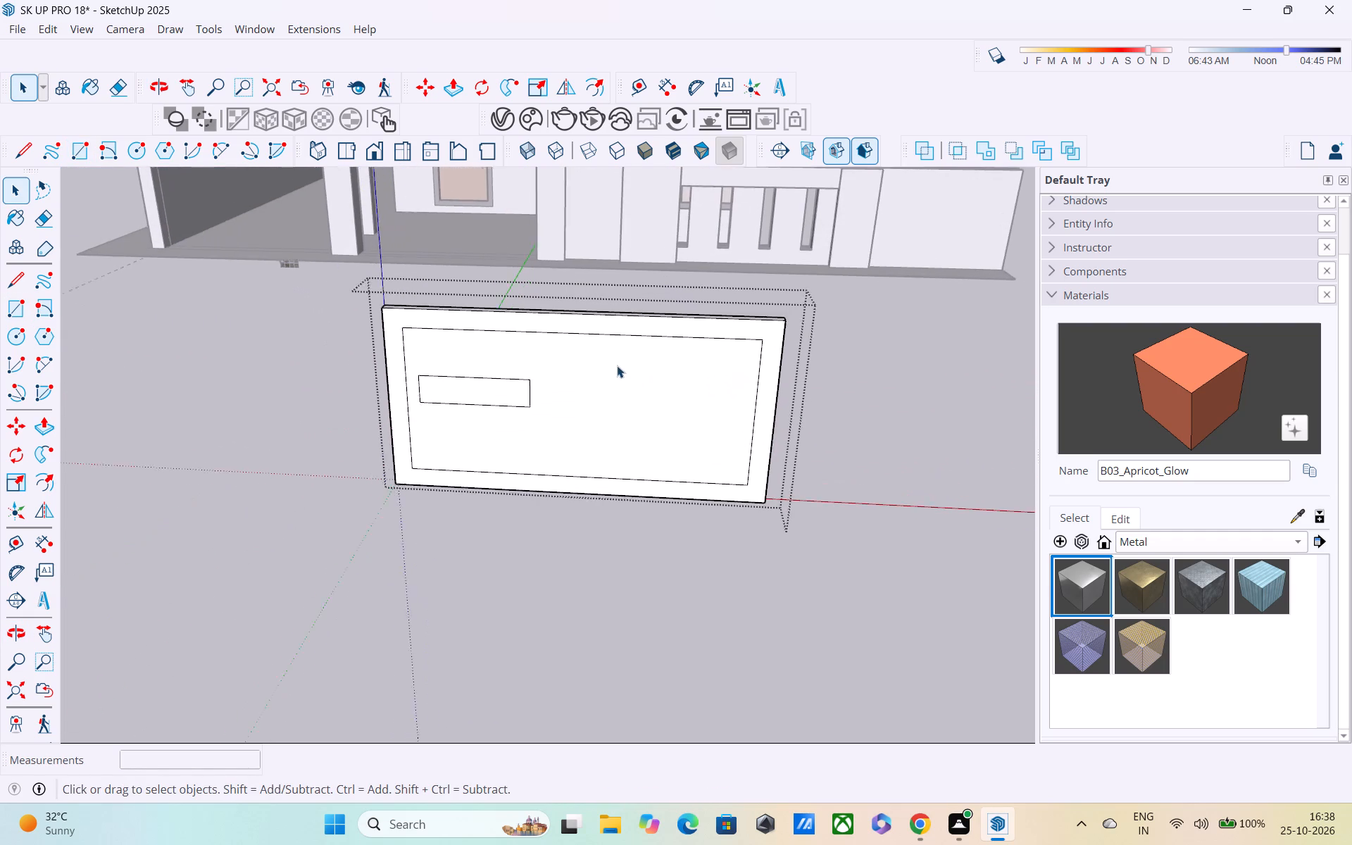
scroll(617, 365, "up", 1)
double_click(523, 320)
key("p")
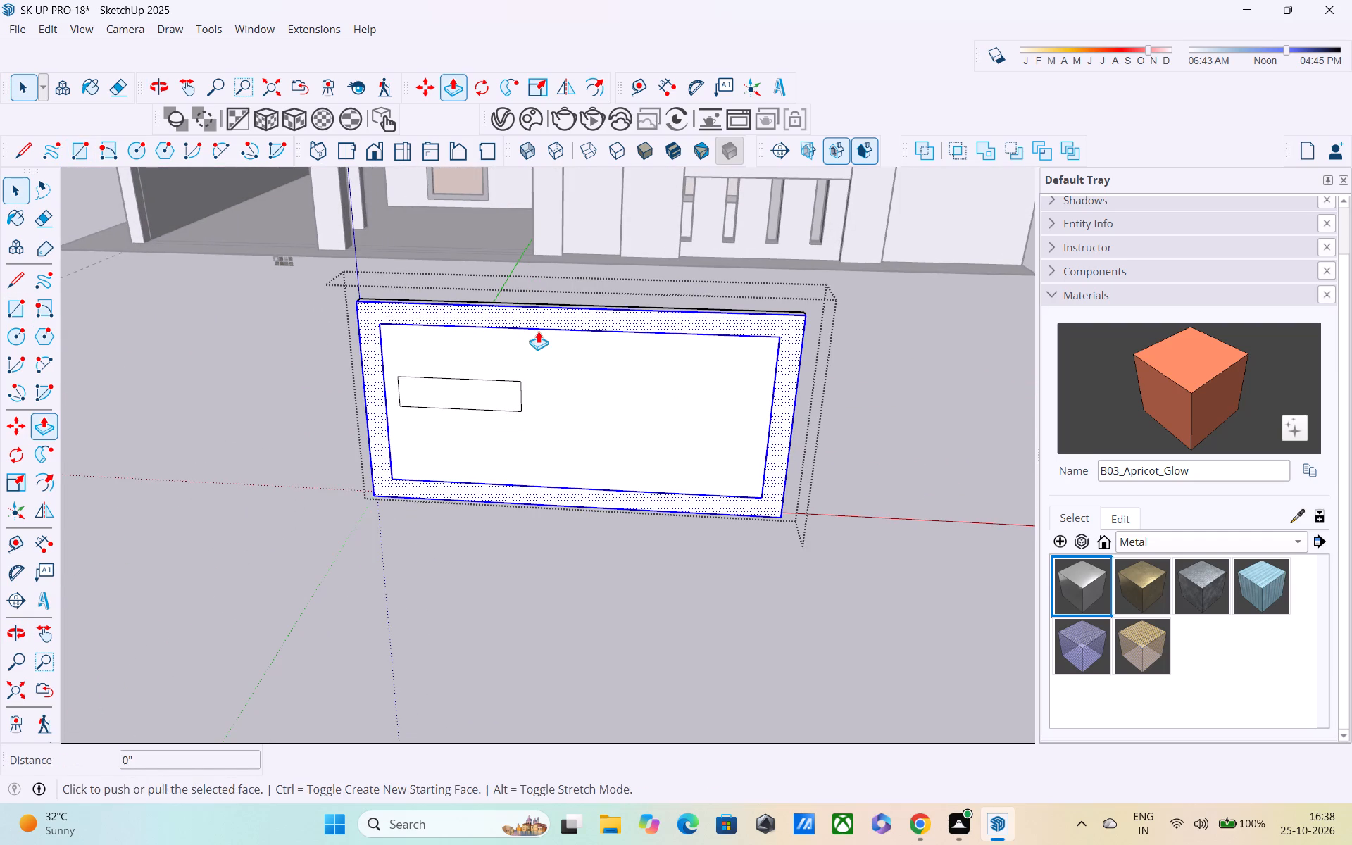
left_click(539, 309)
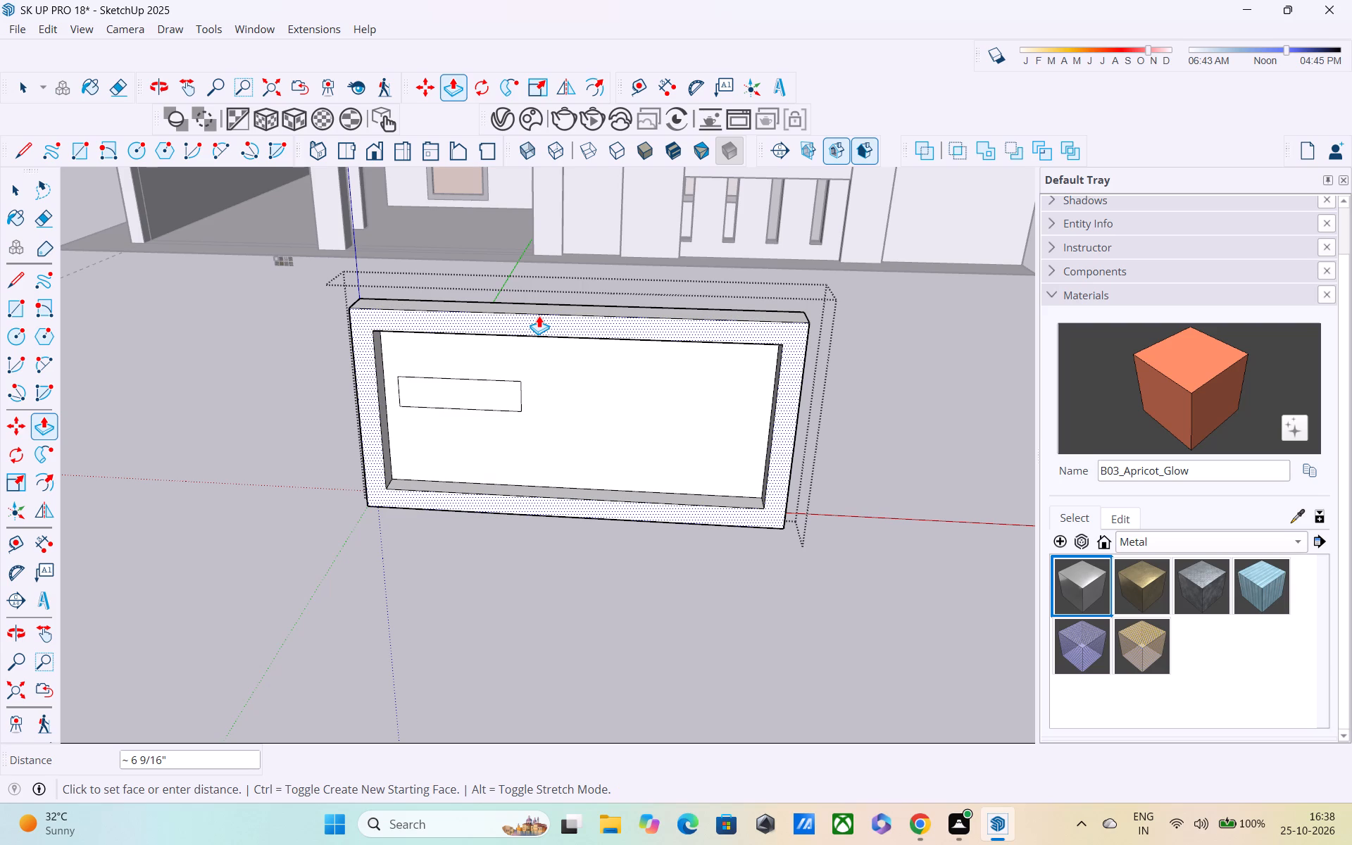
type("3\"")
key("Return")
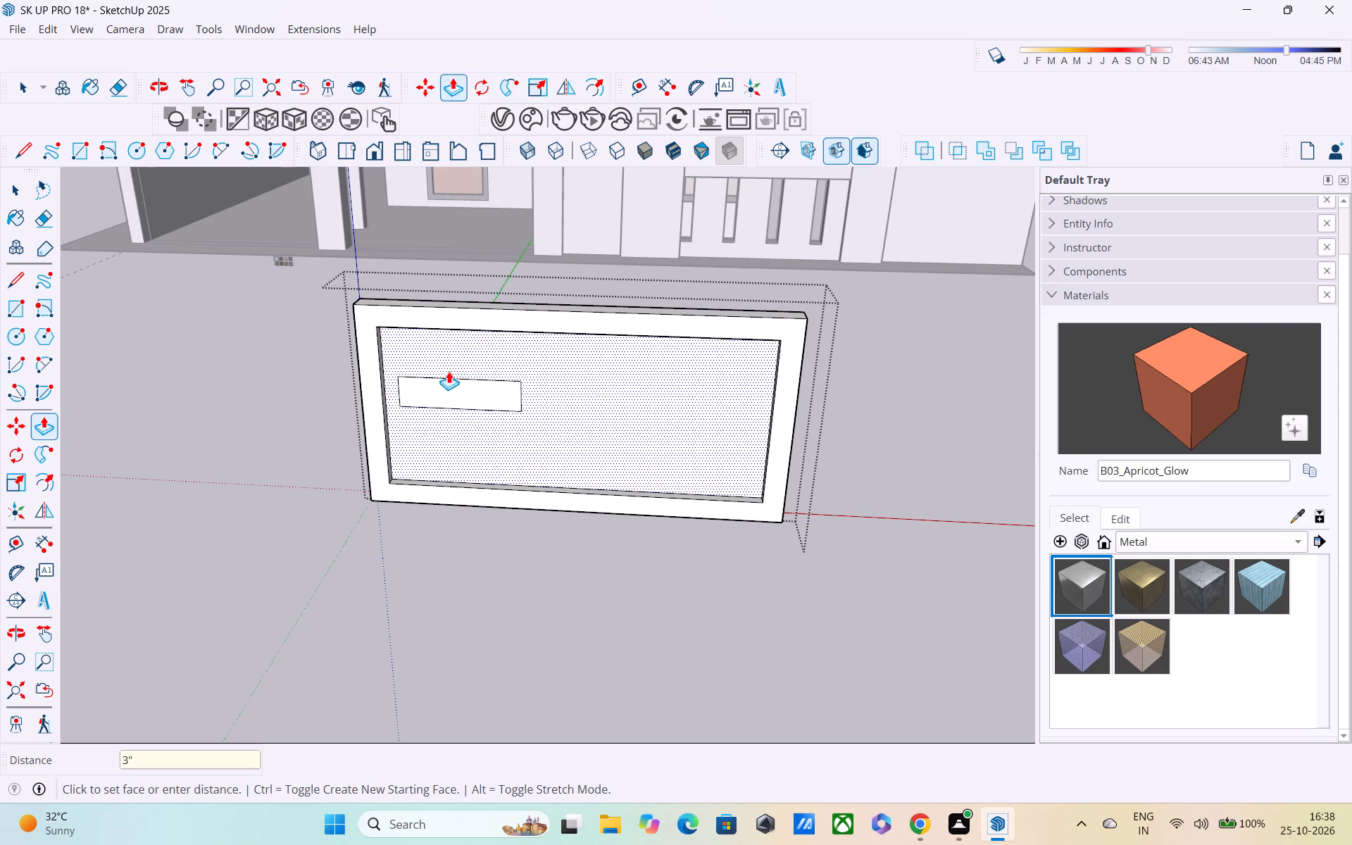
Extrude the small horizontal rectangle on the gate's inner face by about 1 3/8".
left_click(446, 388)
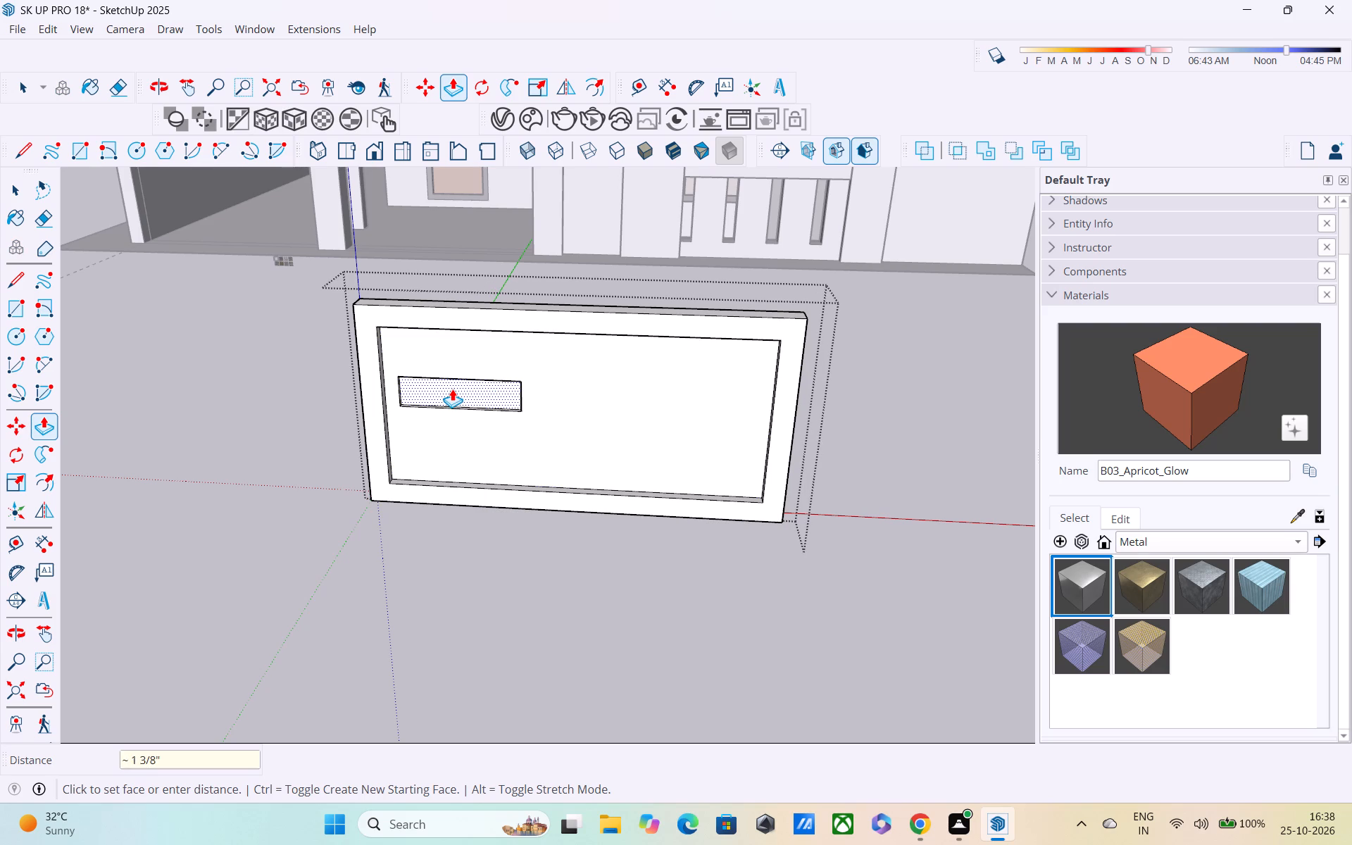
left_click(452, 389)
middle_click_drag(504, 384, 482, 325)
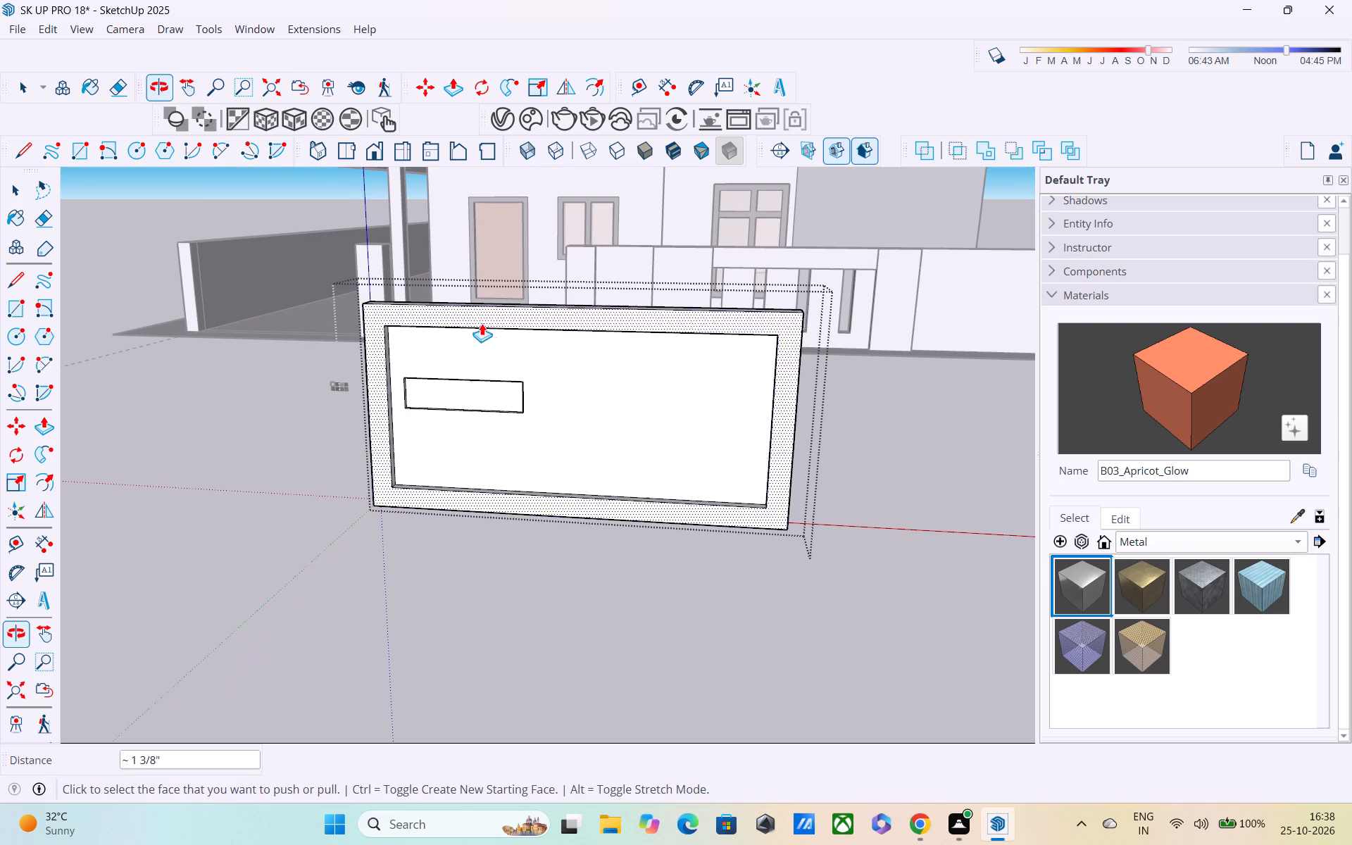
key("space")
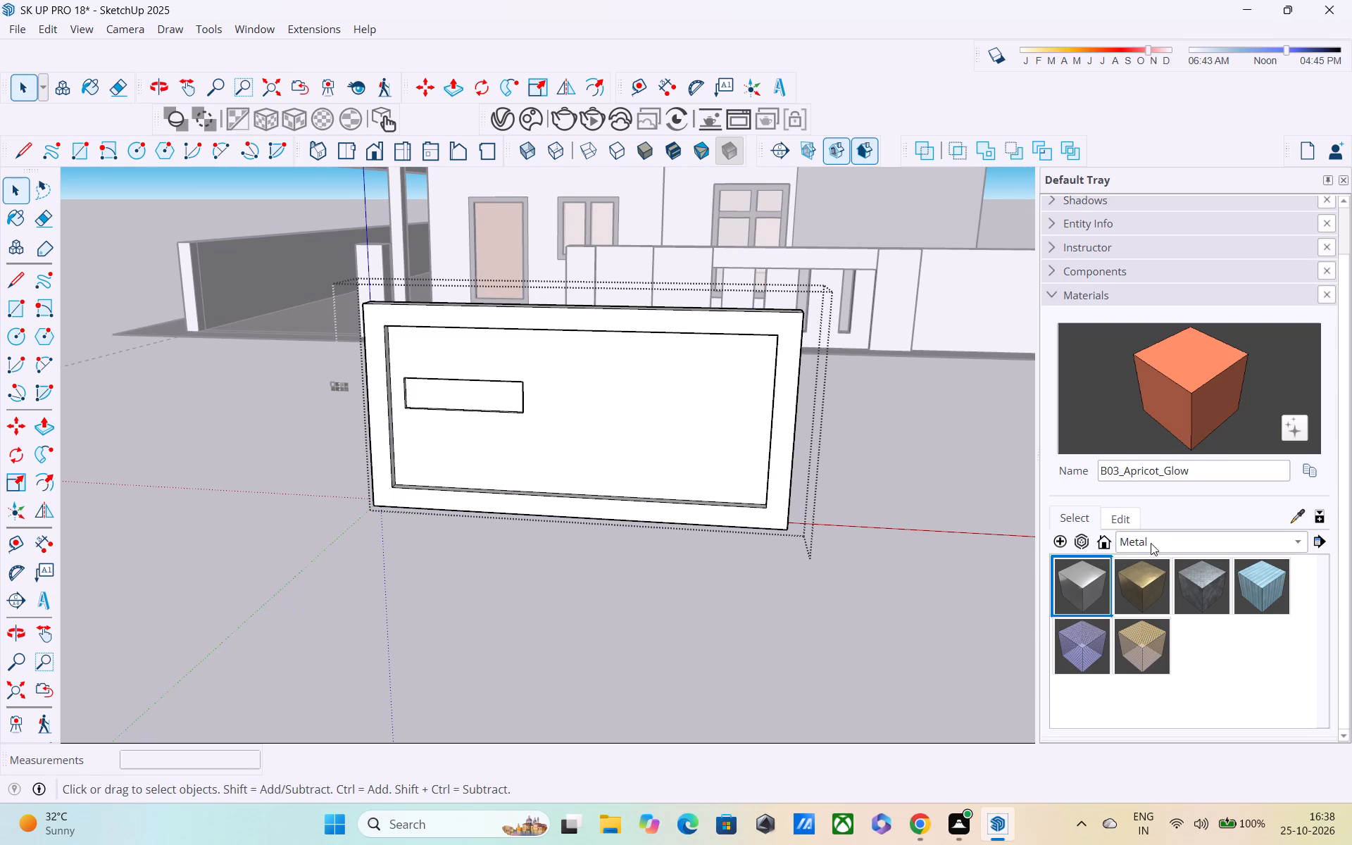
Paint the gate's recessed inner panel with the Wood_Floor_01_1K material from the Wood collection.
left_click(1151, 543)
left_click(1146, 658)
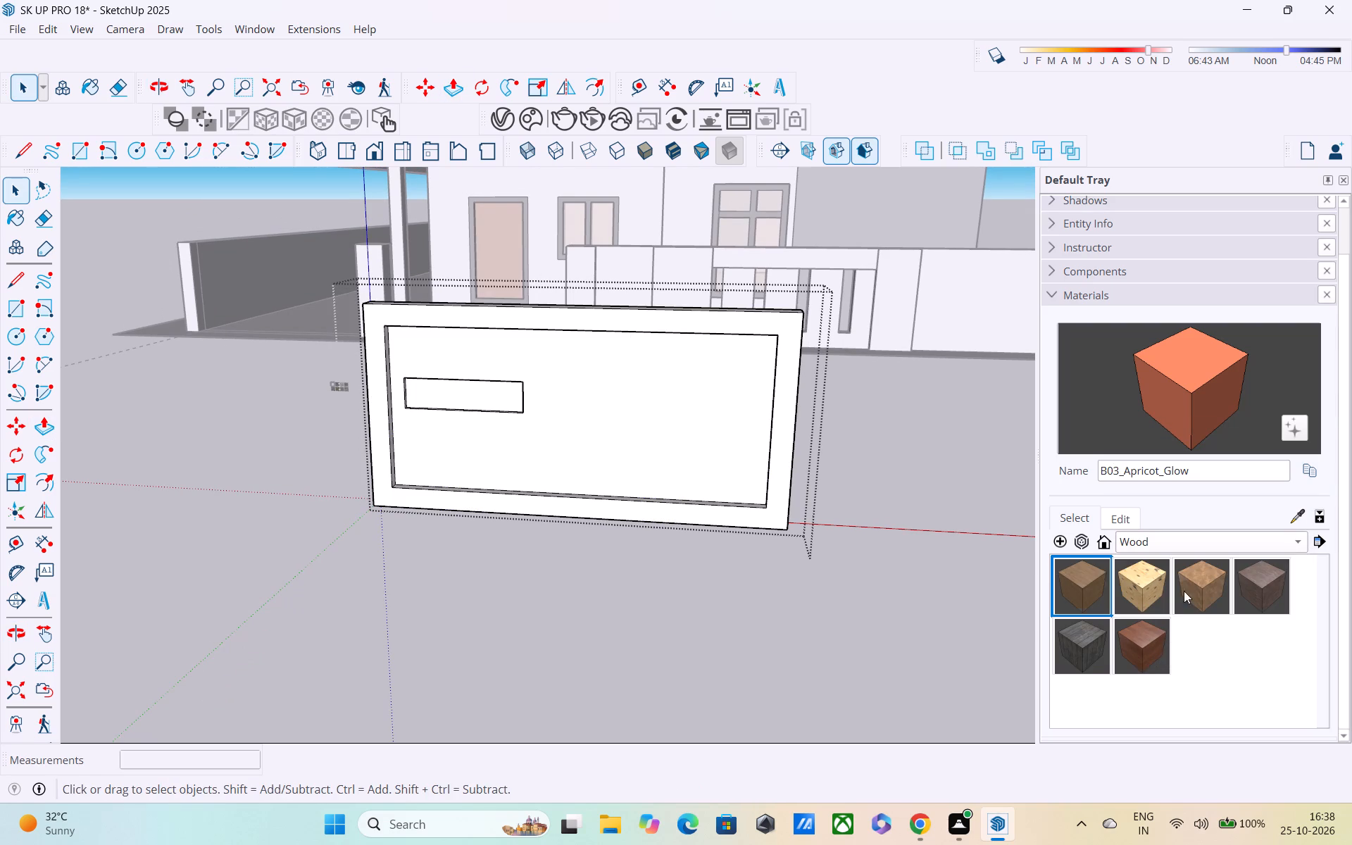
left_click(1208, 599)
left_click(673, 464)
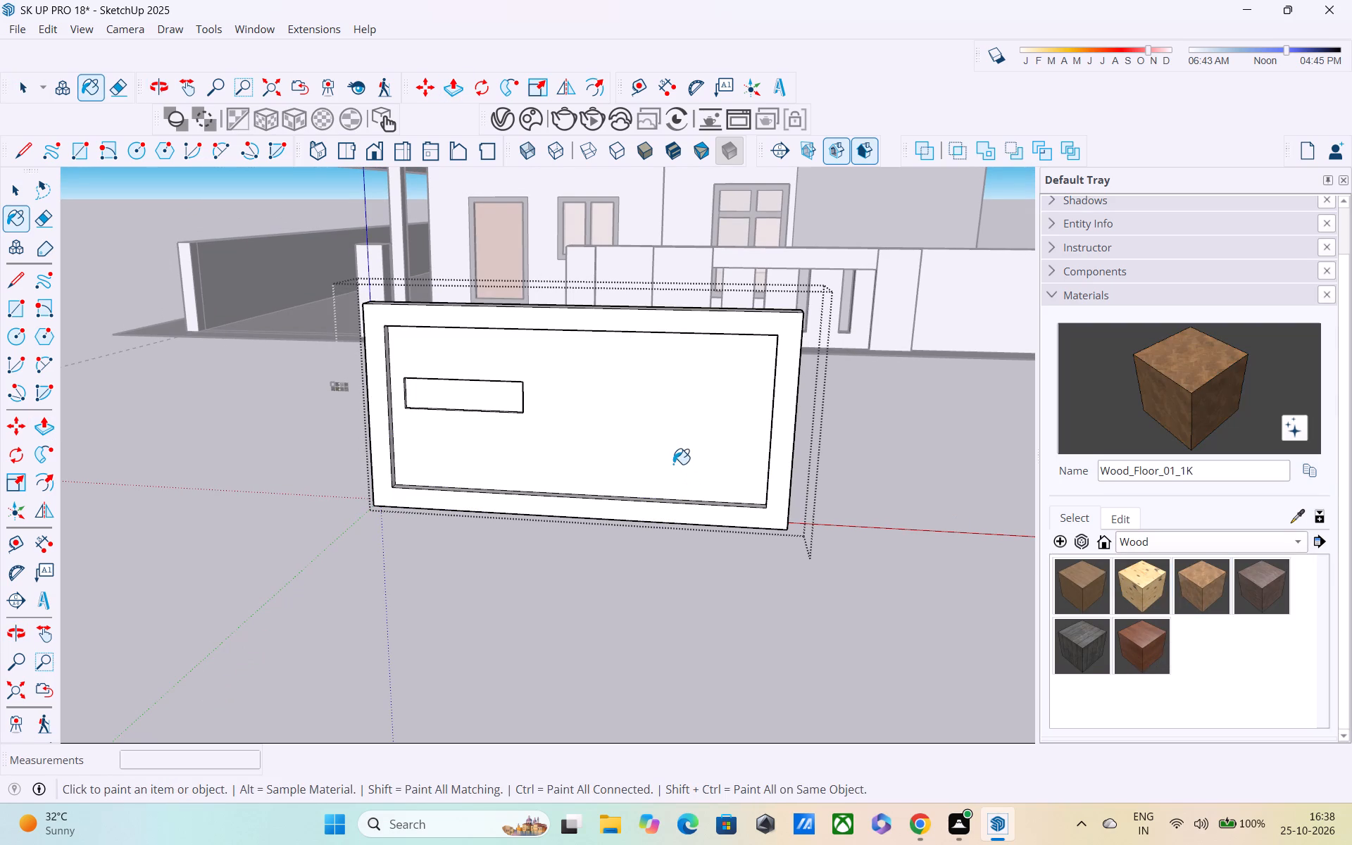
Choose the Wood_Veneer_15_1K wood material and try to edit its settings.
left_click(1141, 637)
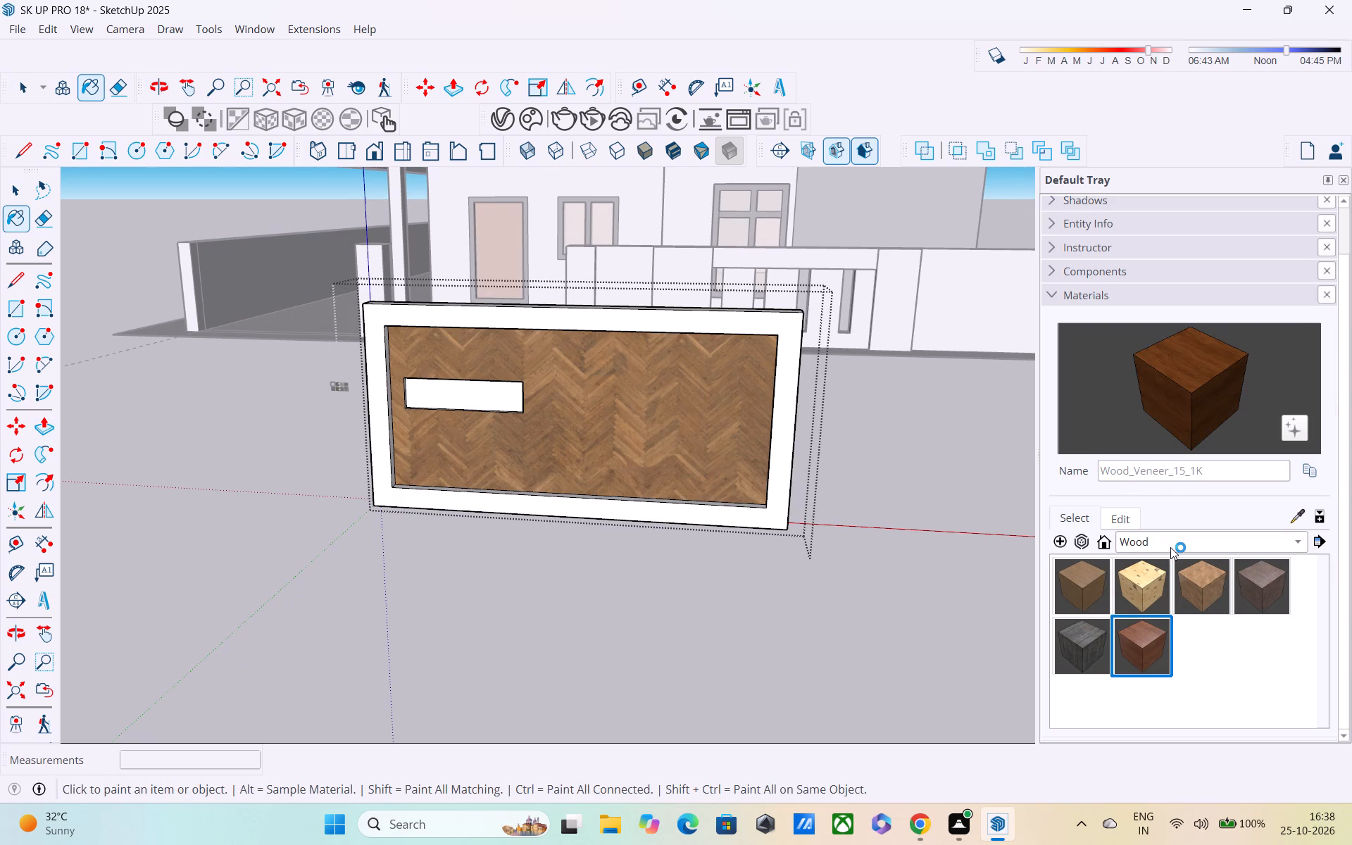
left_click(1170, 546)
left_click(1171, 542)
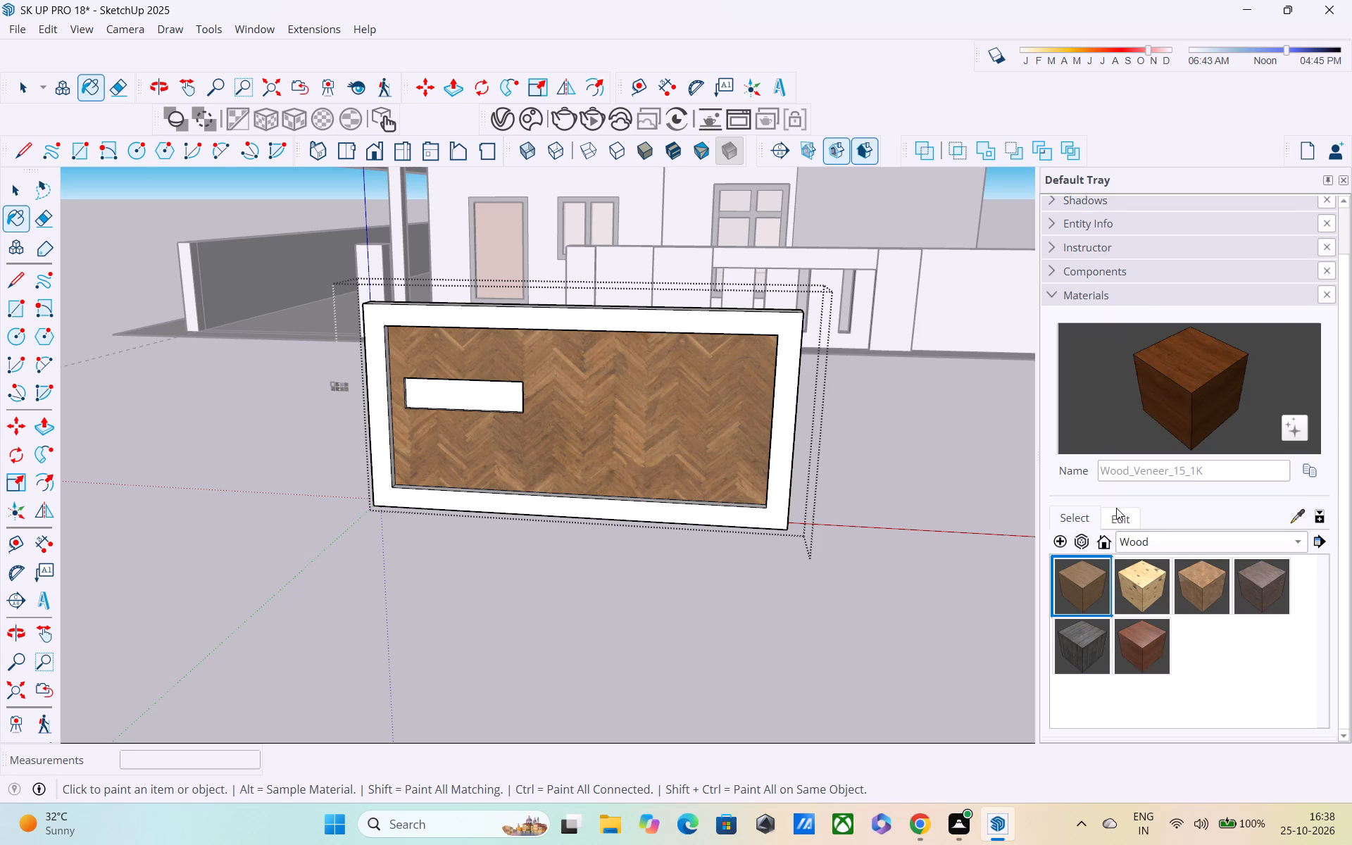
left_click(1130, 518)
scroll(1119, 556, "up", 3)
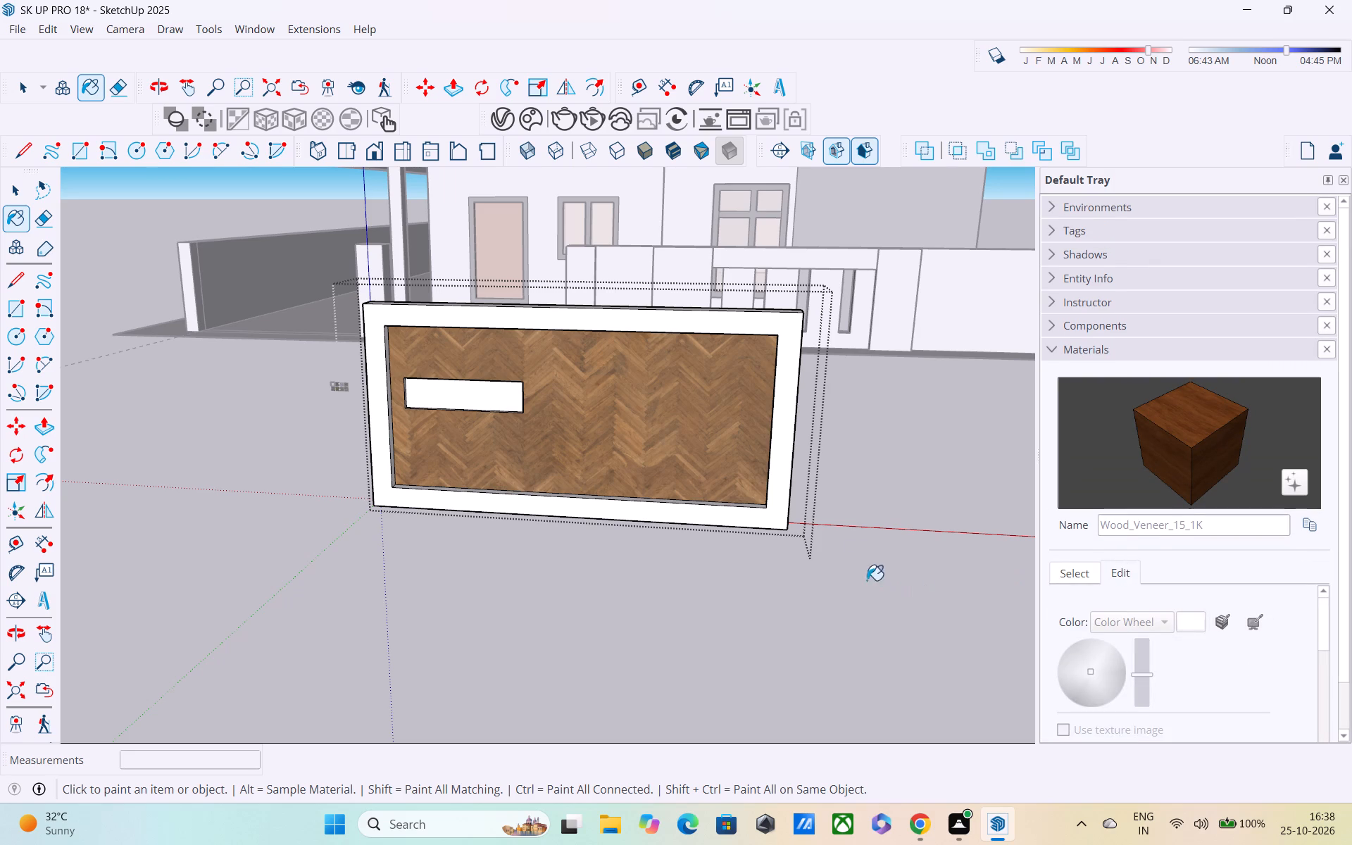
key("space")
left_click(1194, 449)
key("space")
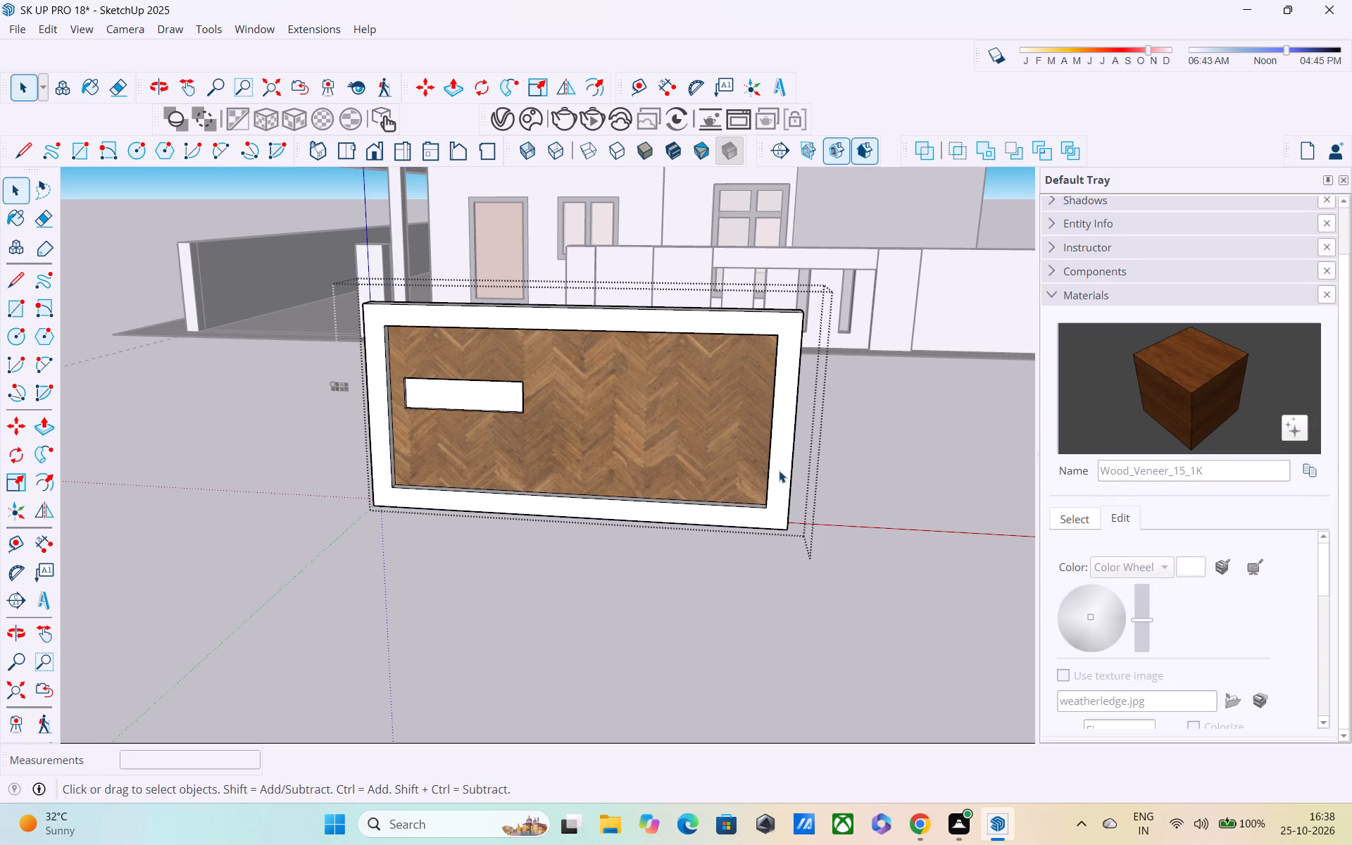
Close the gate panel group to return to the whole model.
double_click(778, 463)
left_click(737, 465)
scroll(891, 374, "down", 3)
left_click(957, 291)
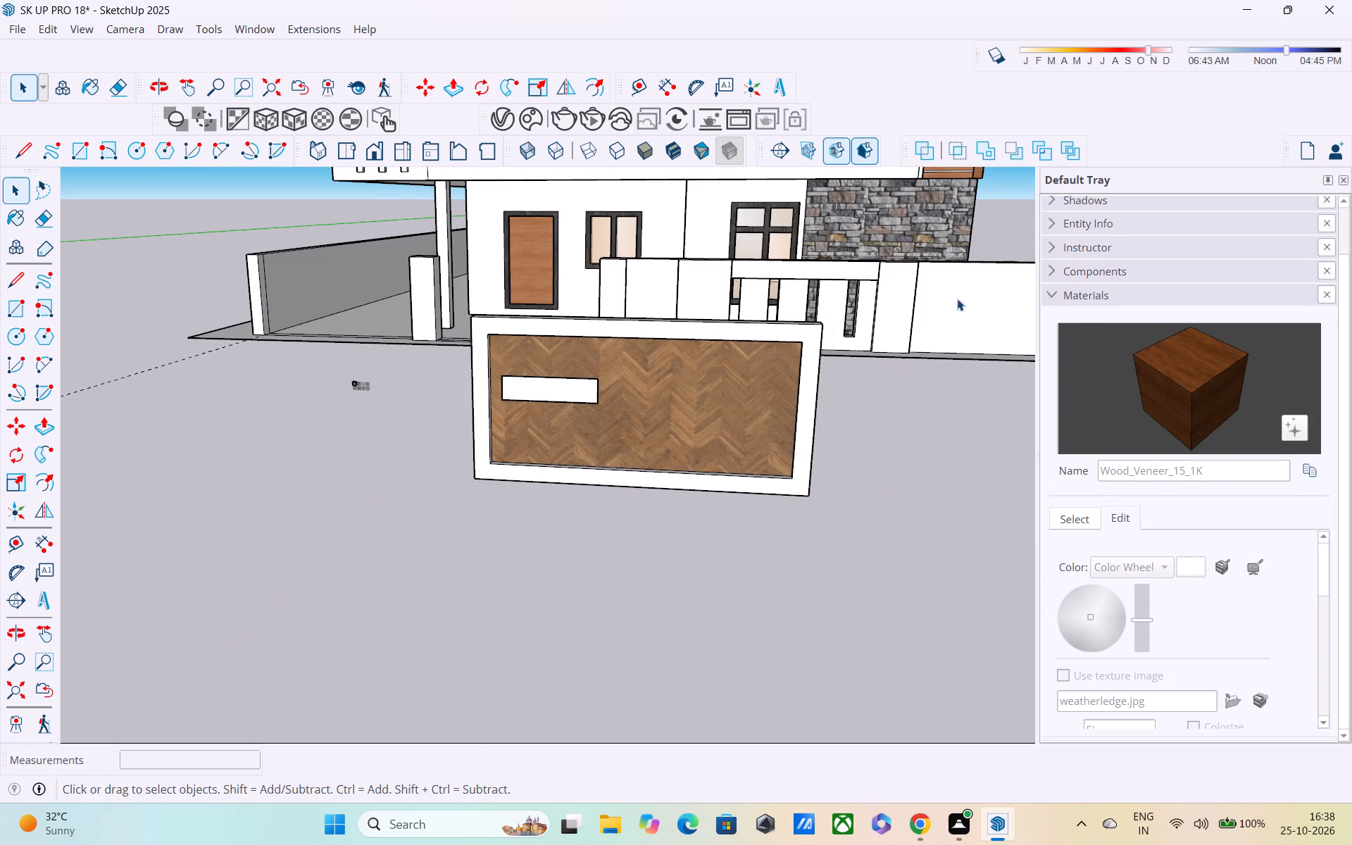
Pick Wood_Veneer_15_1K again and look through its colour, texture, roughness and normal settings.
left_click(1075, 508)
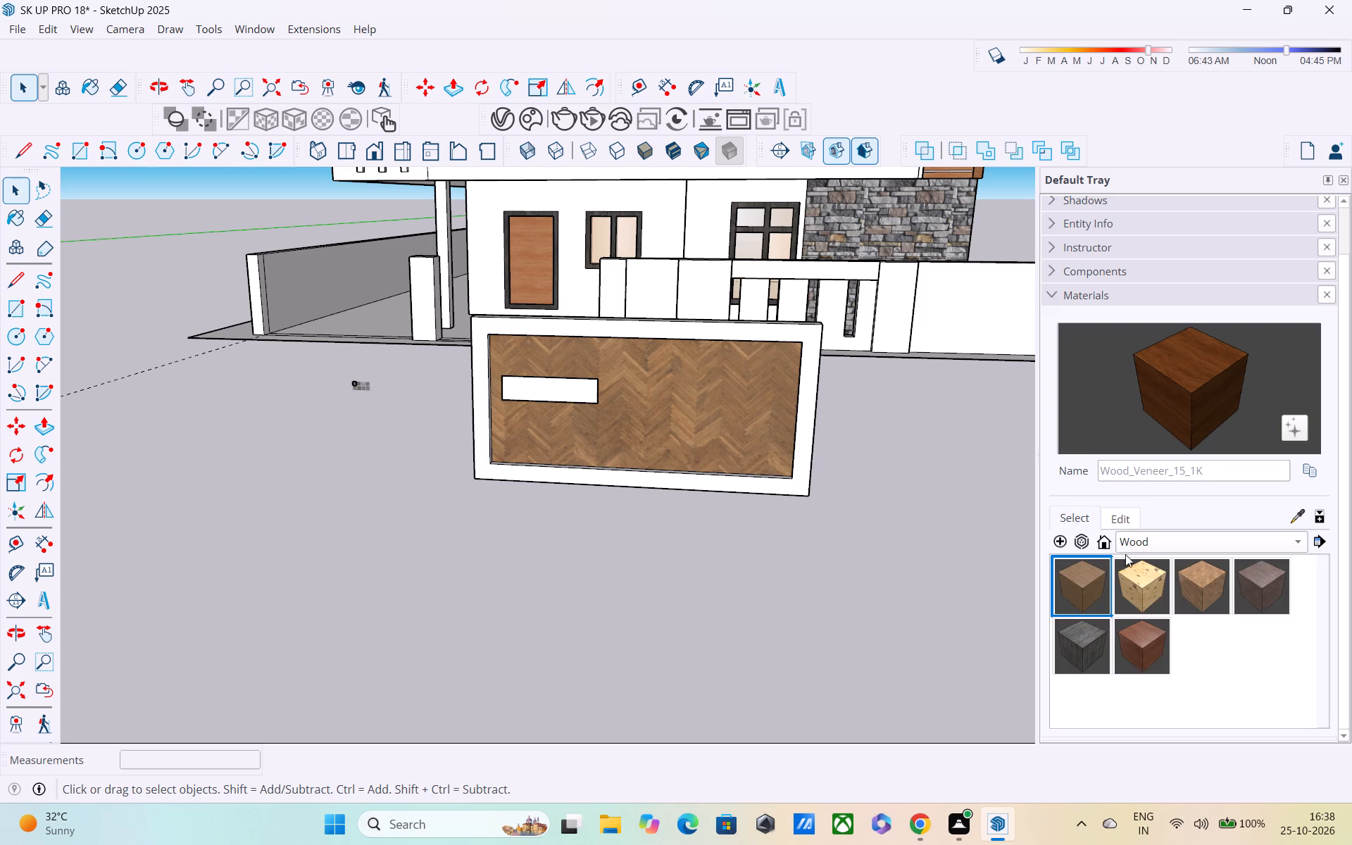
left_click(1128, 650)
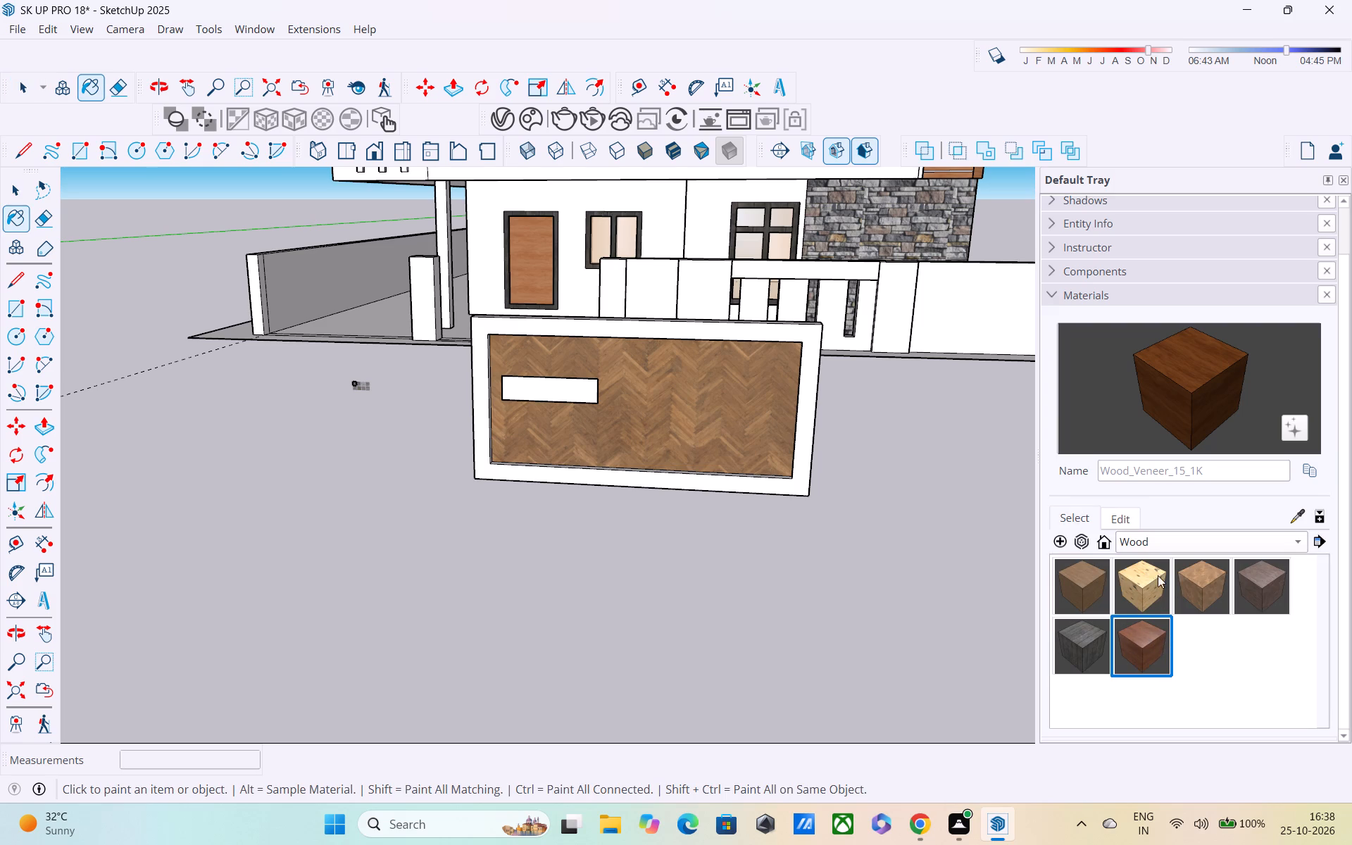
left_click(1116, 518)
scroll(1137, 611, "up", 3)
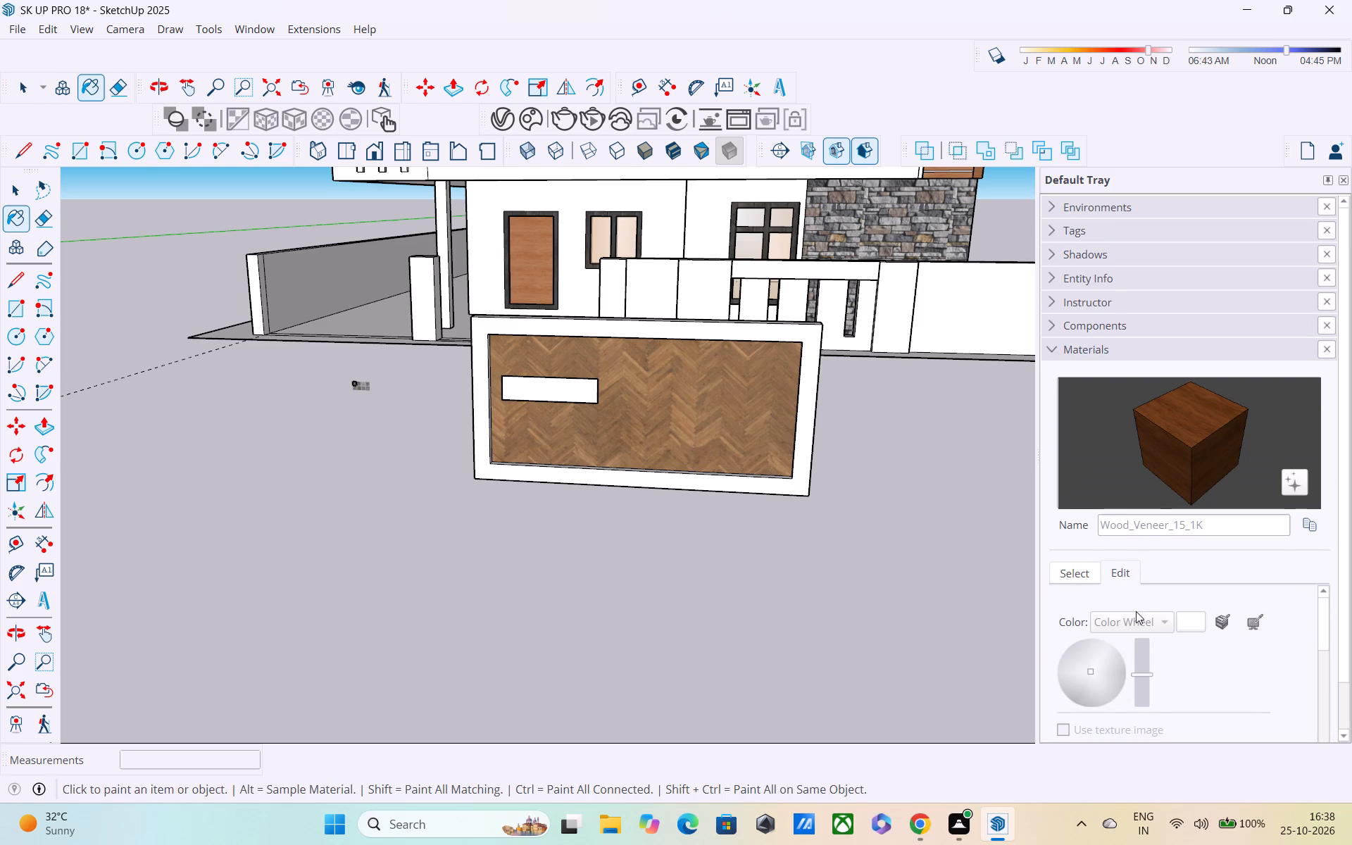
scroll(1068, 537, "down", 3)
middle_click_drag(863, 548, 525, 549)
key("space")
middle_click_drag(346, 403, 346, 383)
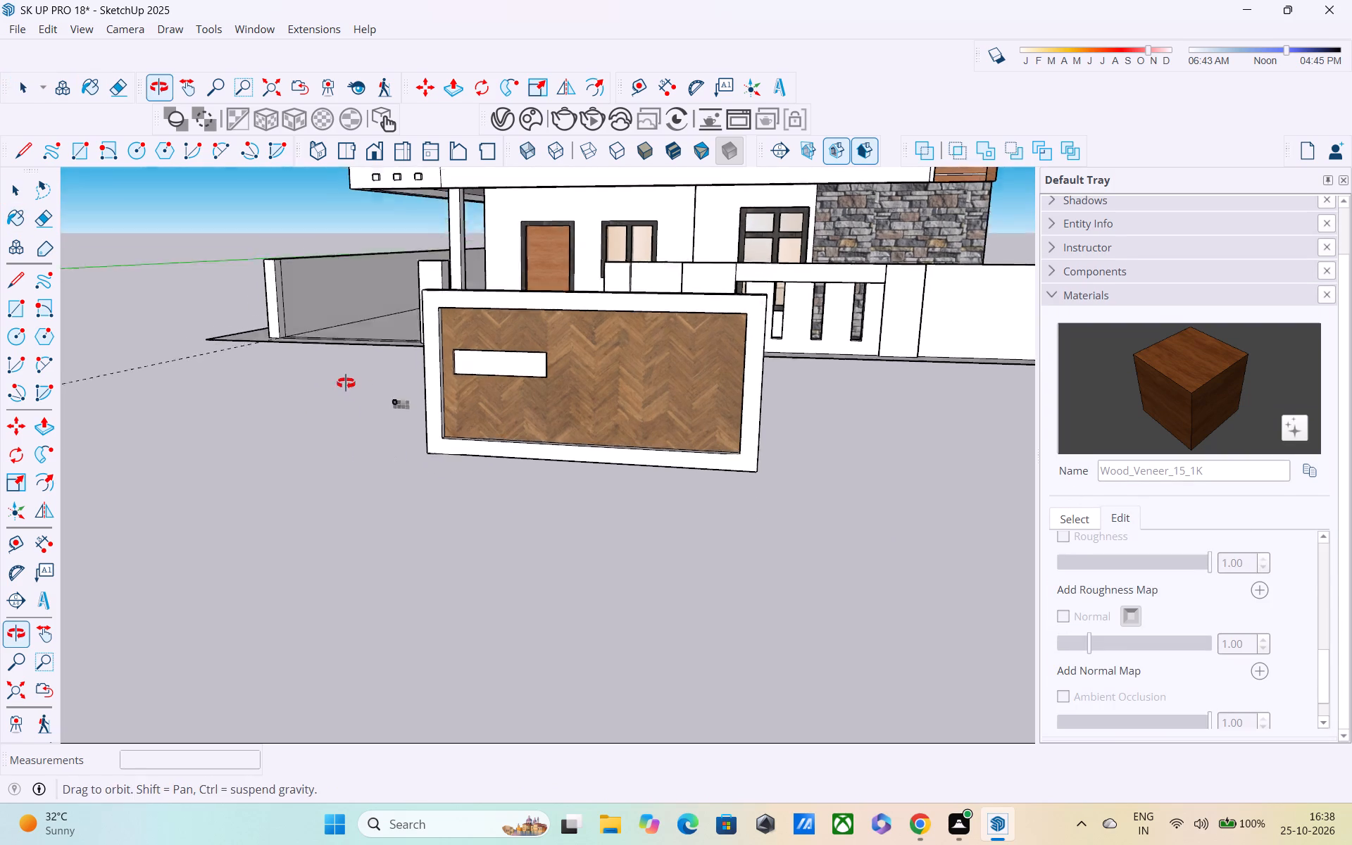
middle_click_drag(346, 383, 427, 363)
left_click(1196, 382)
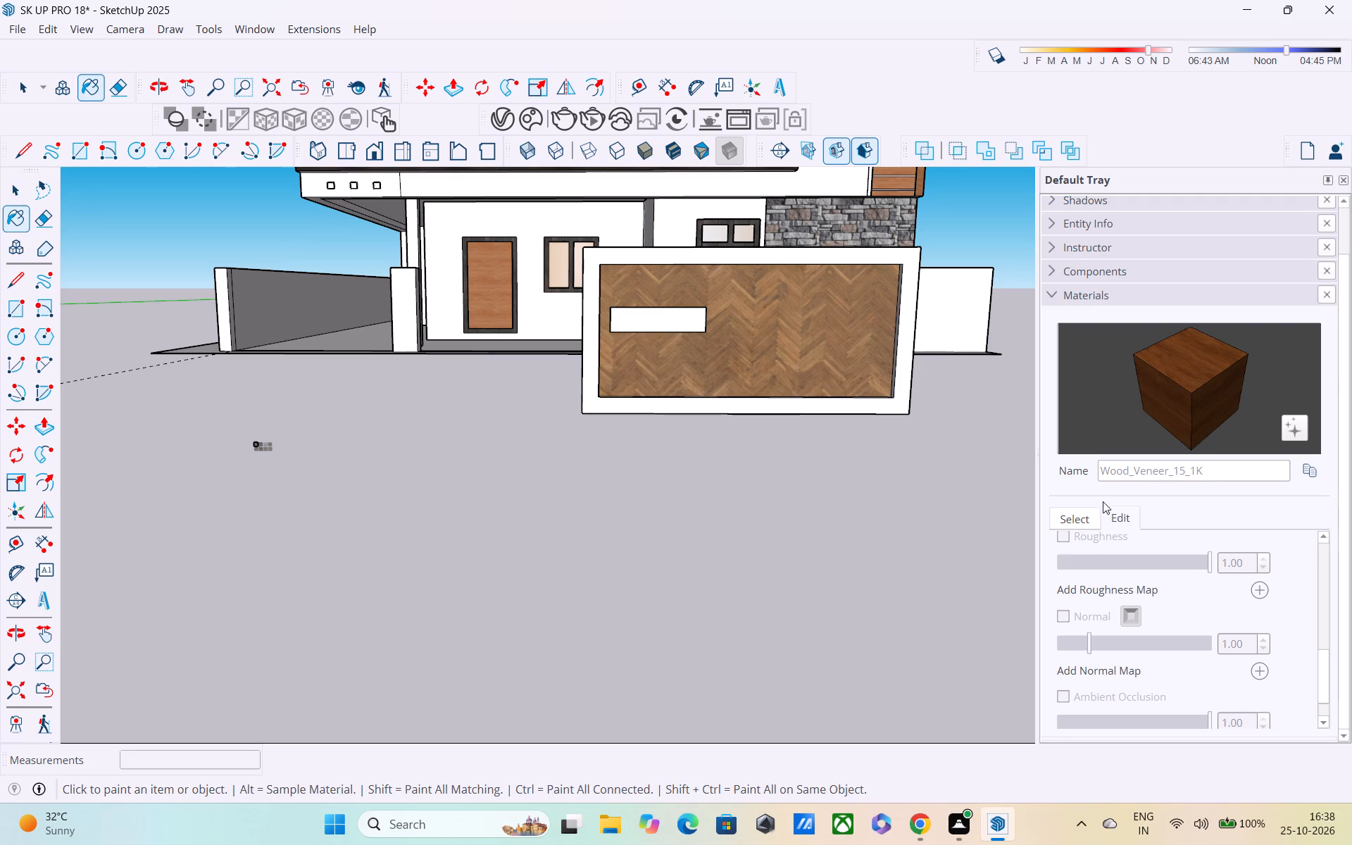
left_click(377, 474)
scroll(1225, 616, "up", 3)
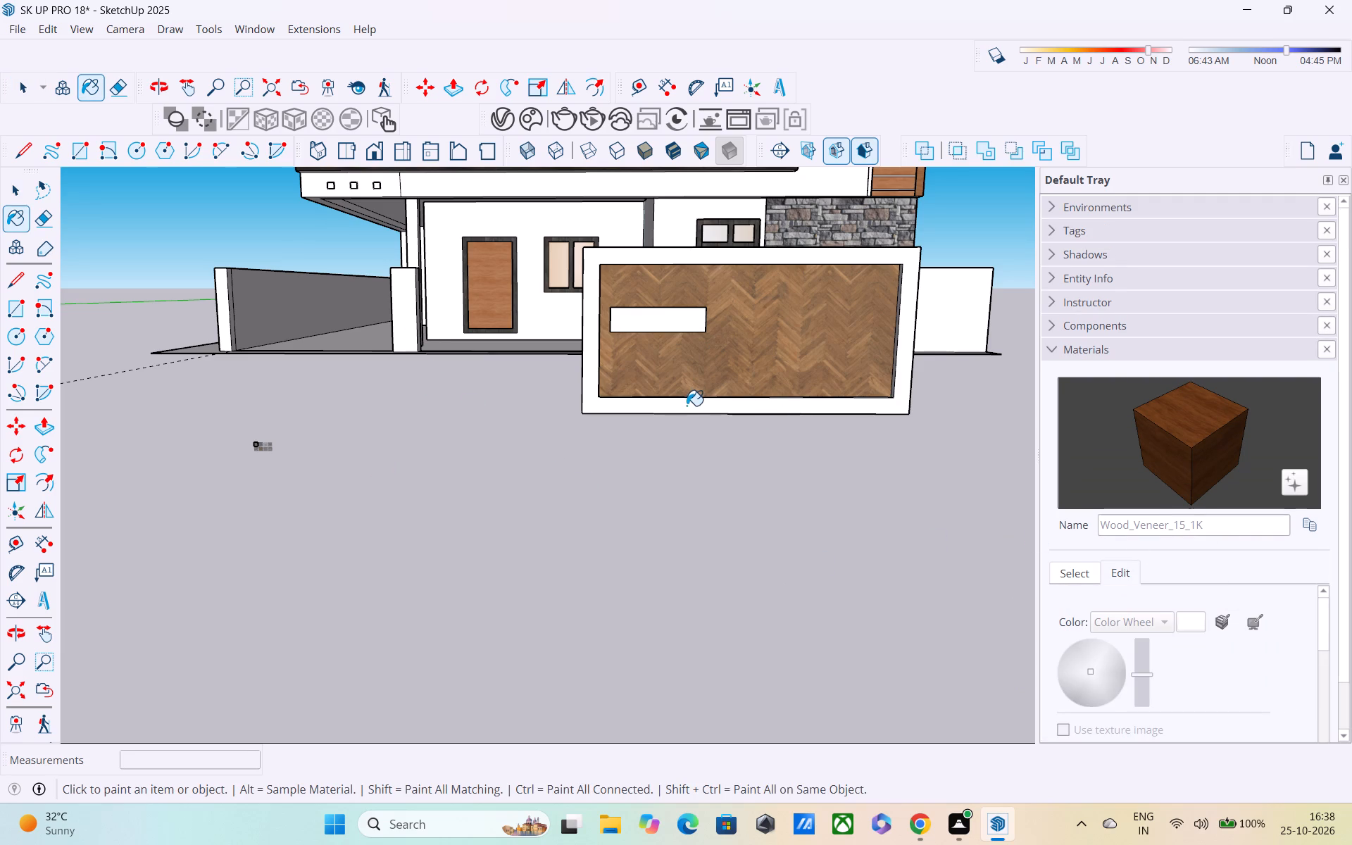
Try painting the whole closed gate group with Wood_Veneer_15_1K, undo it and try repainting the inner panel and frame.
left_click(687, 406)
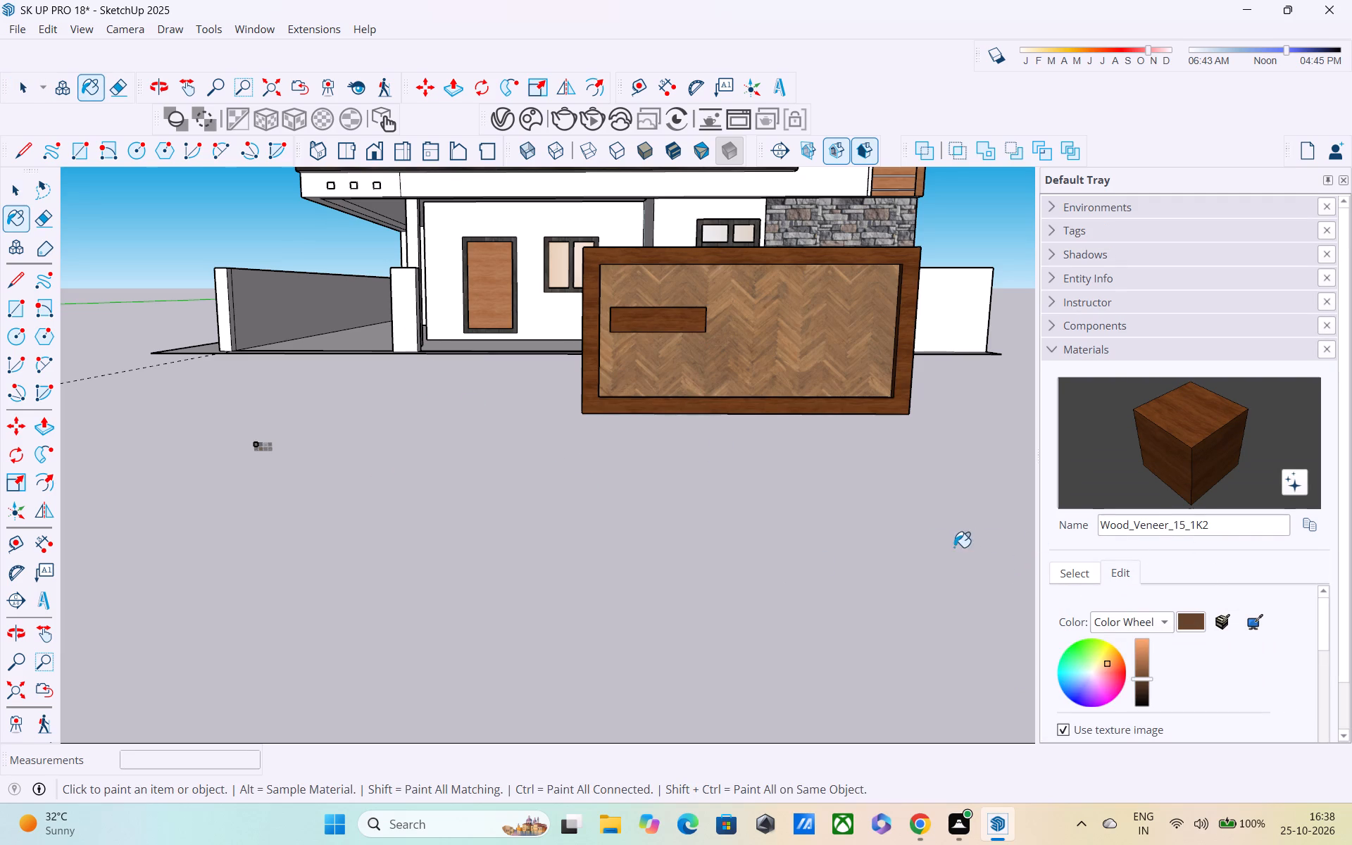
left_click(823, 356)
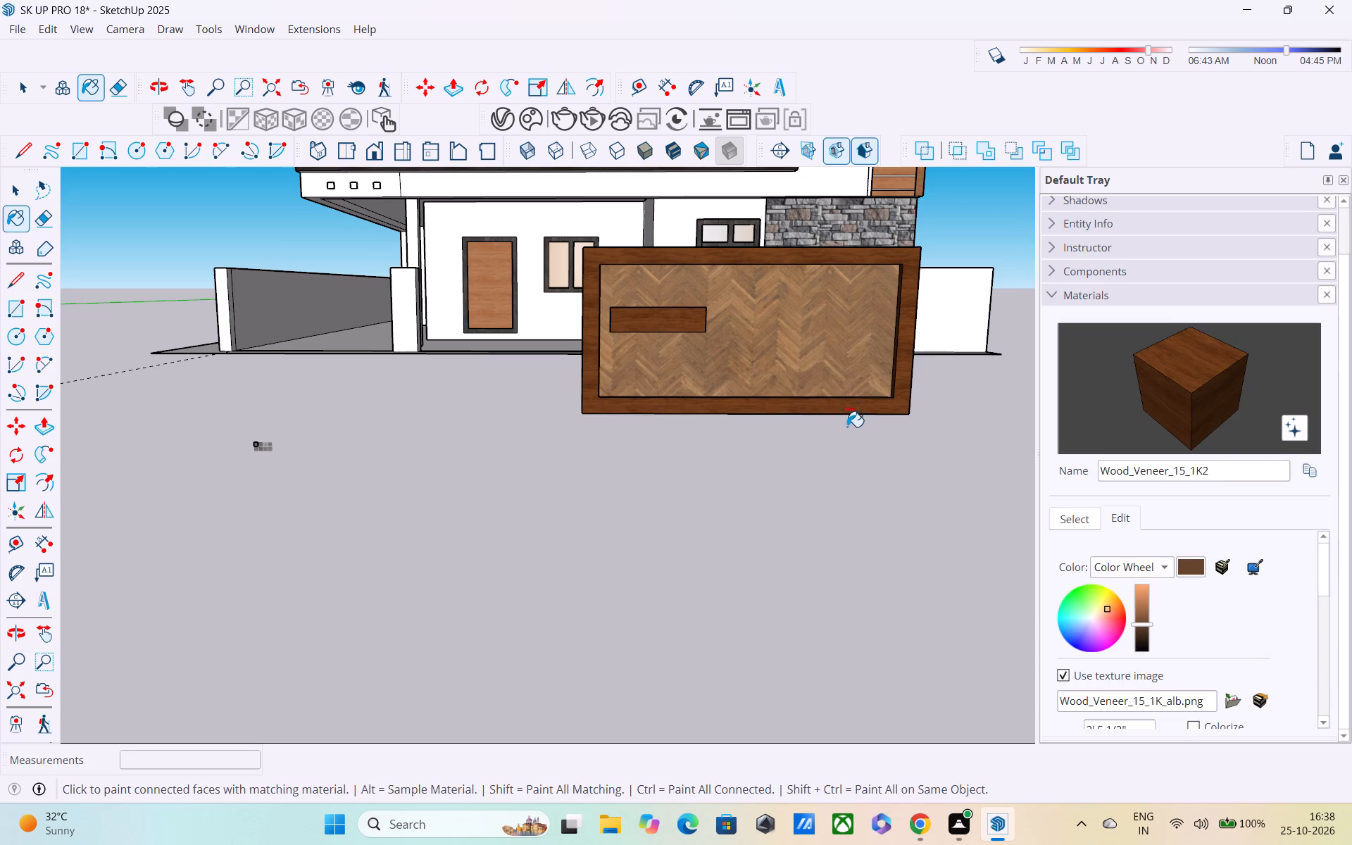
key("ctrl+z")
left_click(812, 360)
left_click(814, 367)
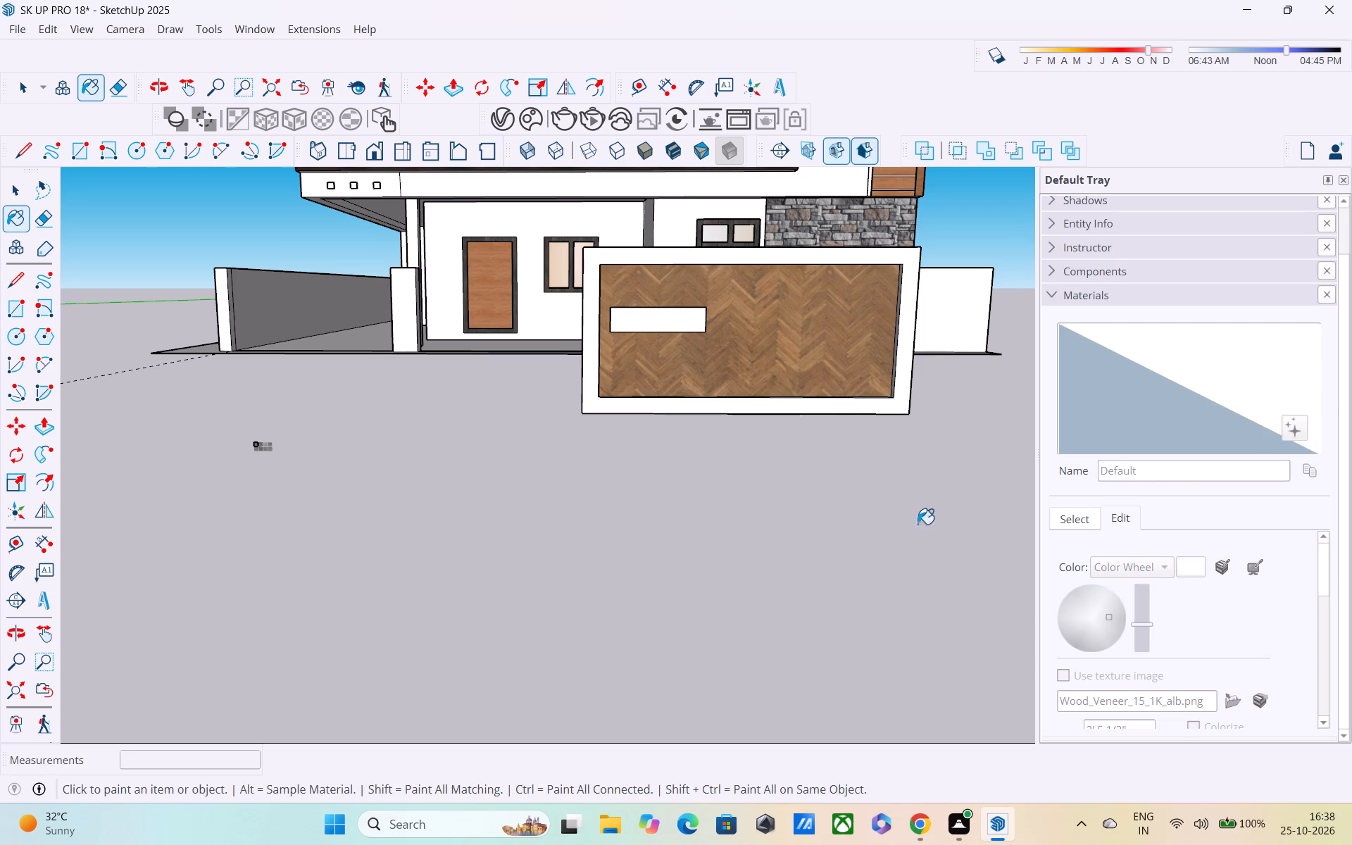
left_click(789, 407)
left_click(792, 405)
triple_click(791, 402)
Open the gate panel group and paint its recessed inner panel with the Wood_Veneer_15_1K material.
scroll(622, 411, "down", 3)
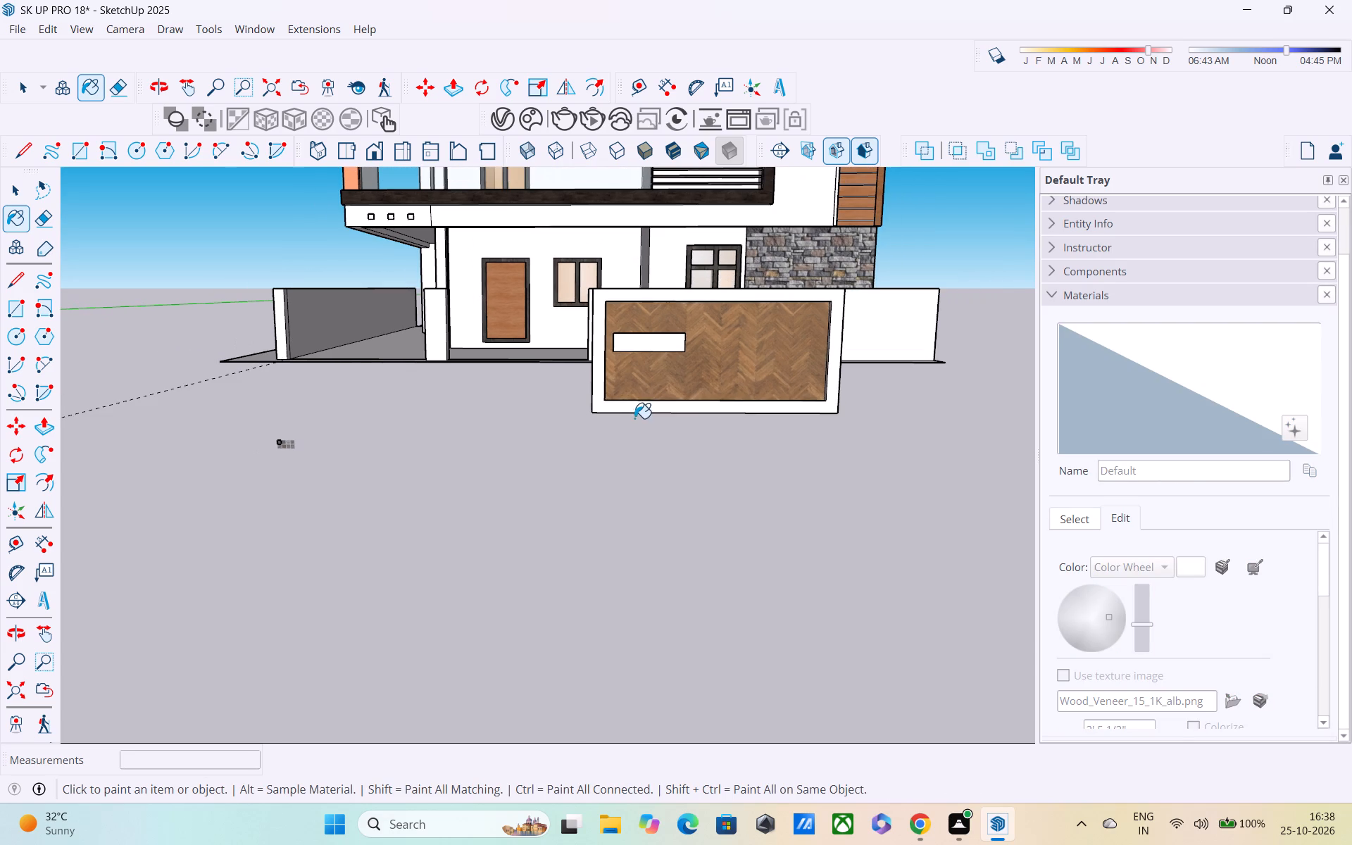
scroll(630, 440, "down", 4)
middle_click_drag(700, 406, 281, 461)
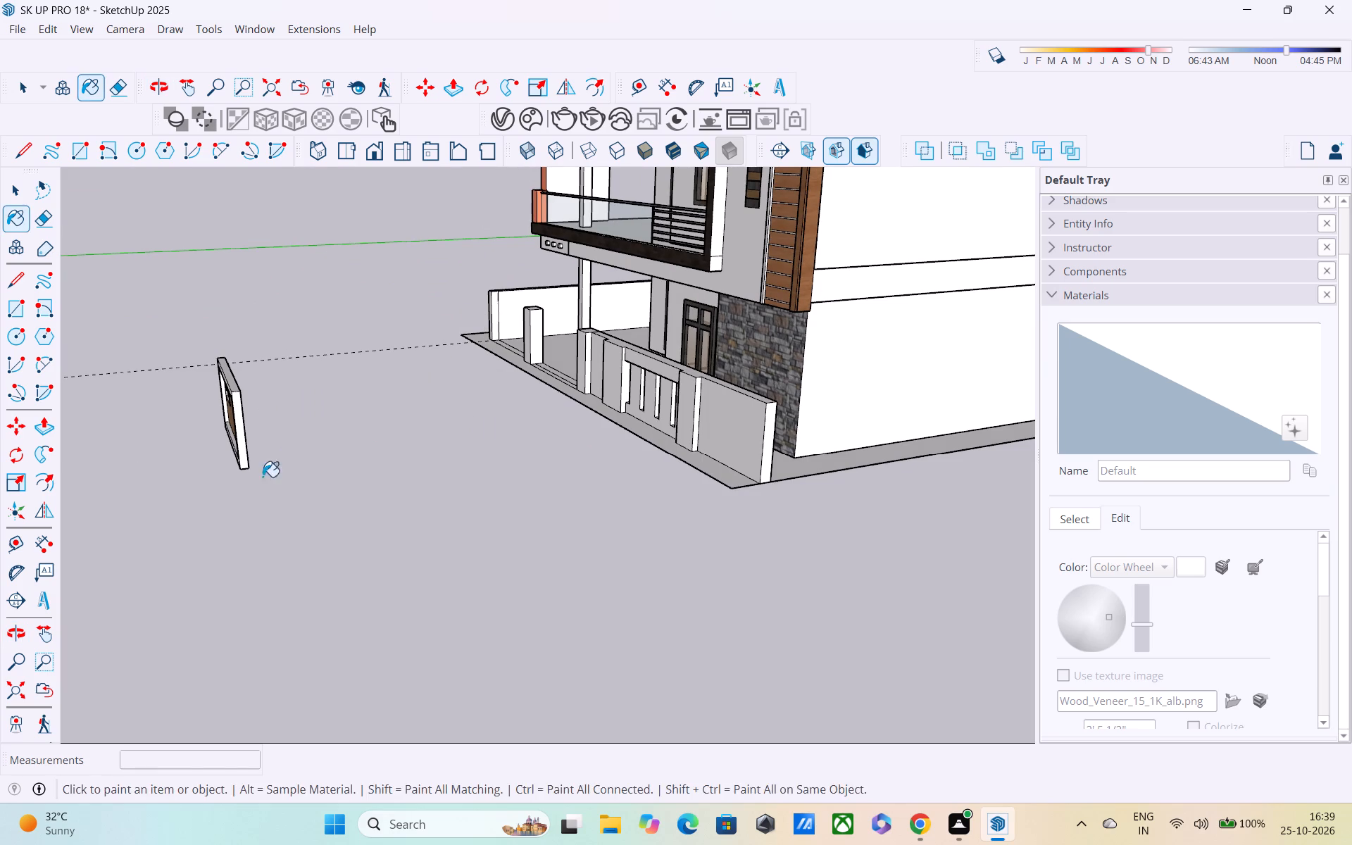
key("space")
double_click(229, 418)
middle_click_drag(504, 508, 759, 394)
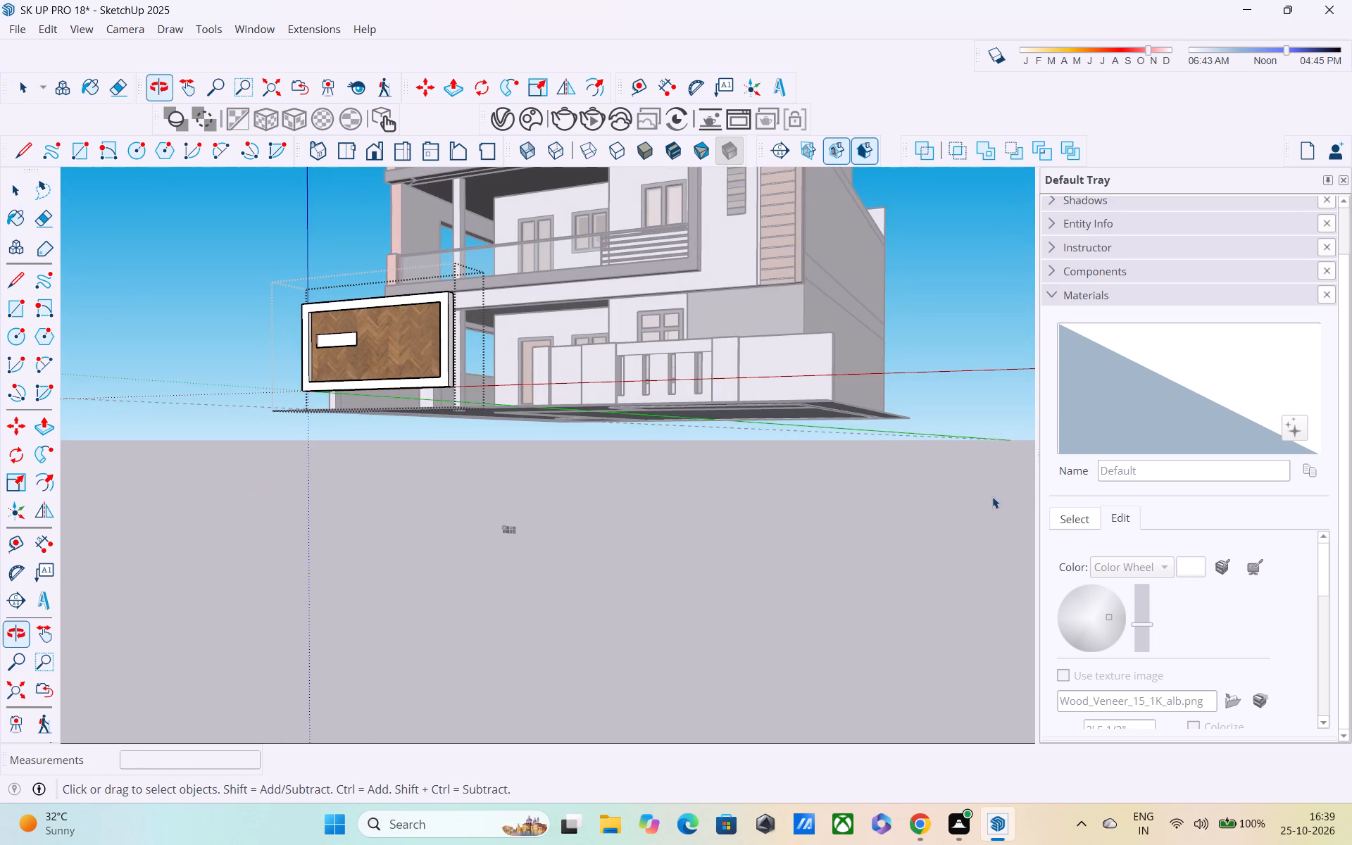
scroll(1162, 535, "up", 2)
left_click(1071, 581)
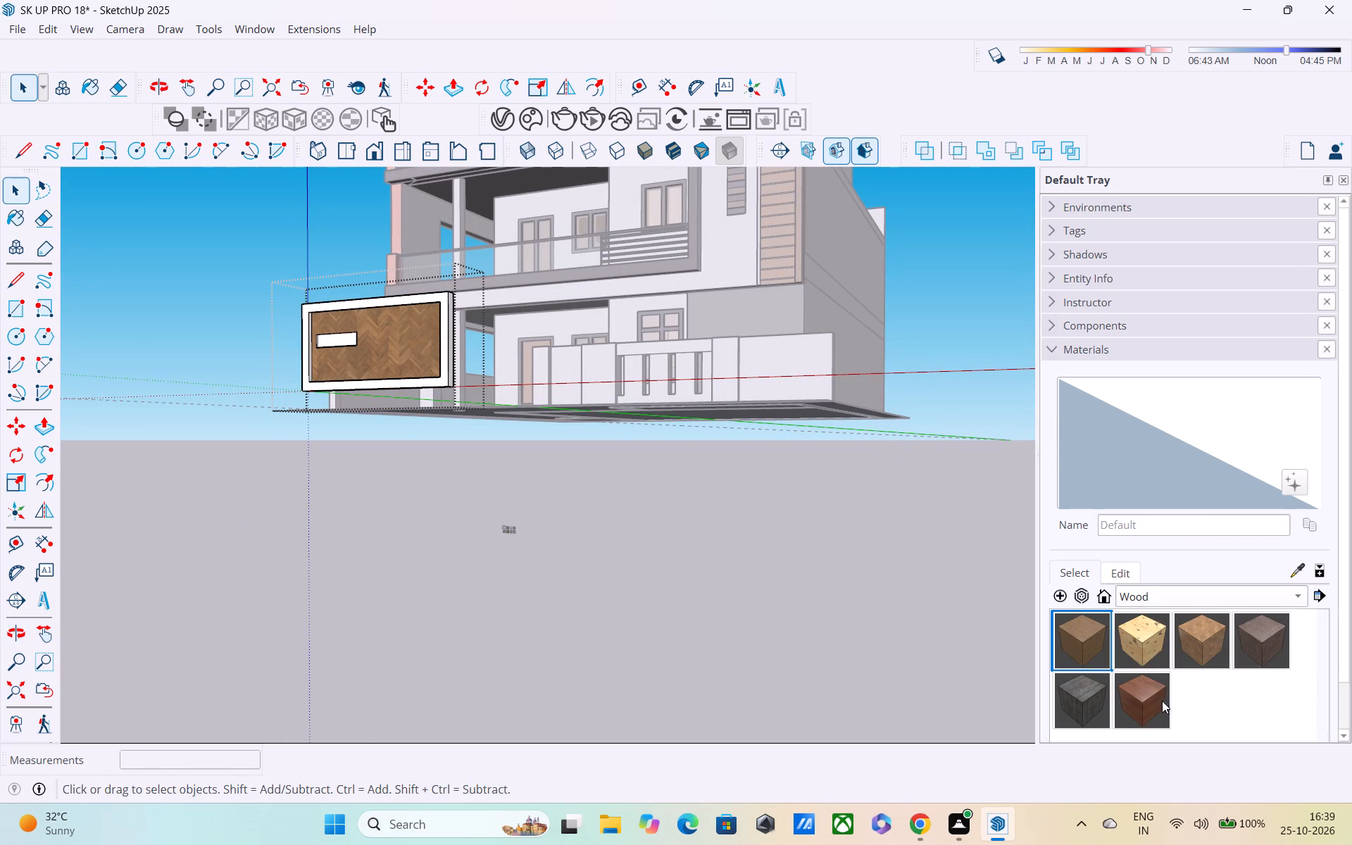
left_click(1156, 697)
left_click(408, 360)
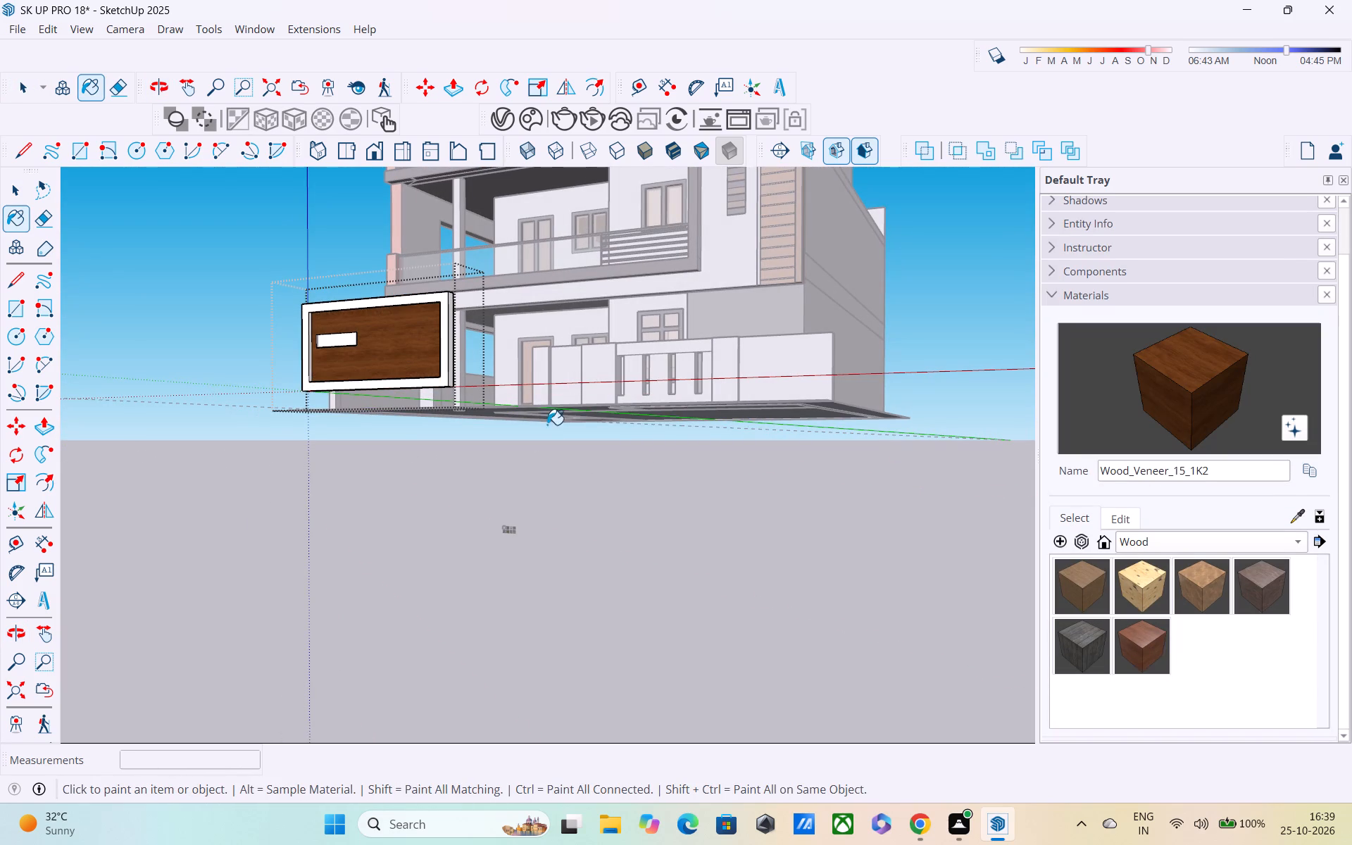
Lighten the gate panel's wood veneer material to a brighter reddish brown by raising its colour brightness.
left_click(1115, 518)
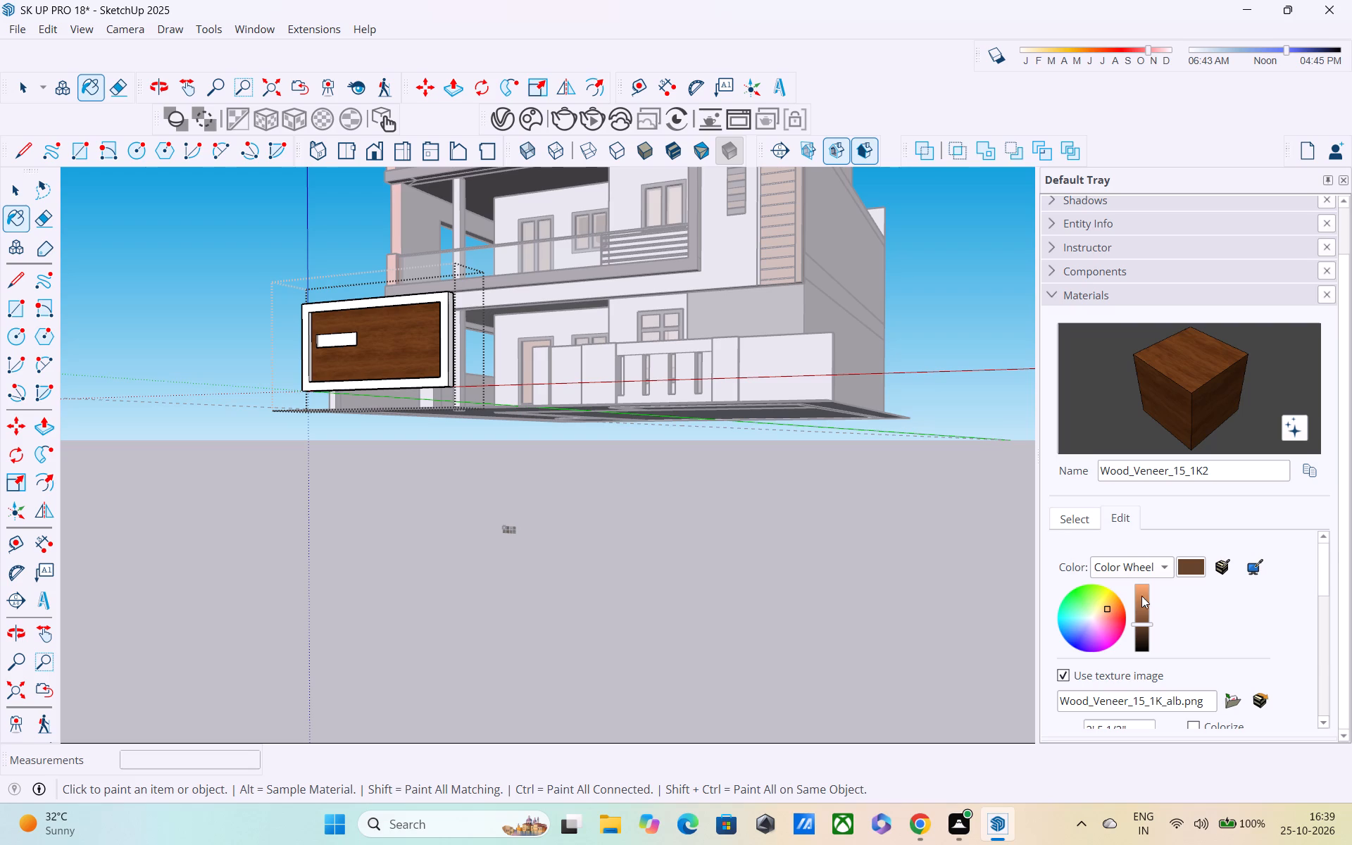
left_click_drag(1141, 626, 1140, 625)
left_click_drag(1140, 625, 1139, 618)
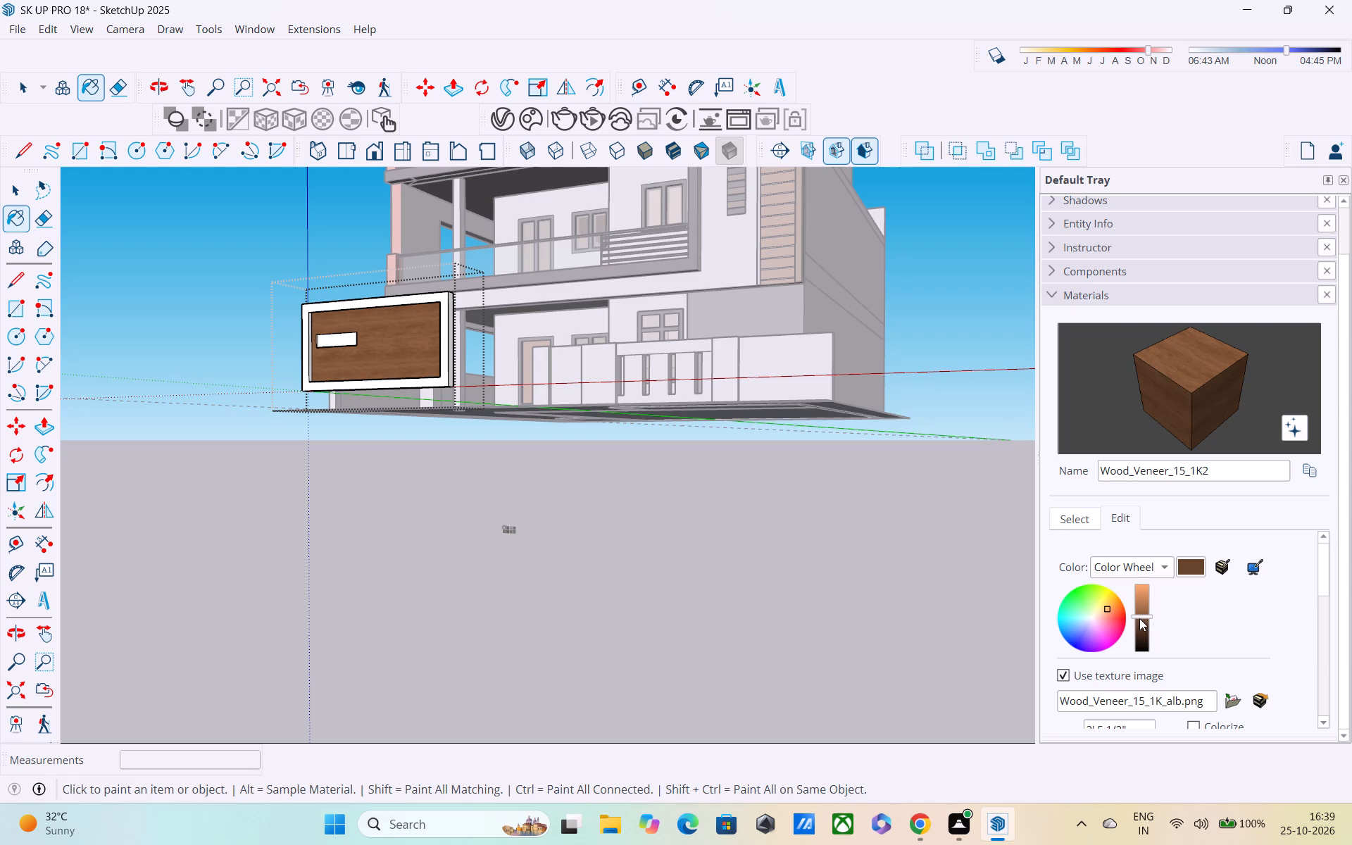
left_click_drag(1139, 618, 1146, 608)
middle_click_drag(945, 575, 1070, 618)
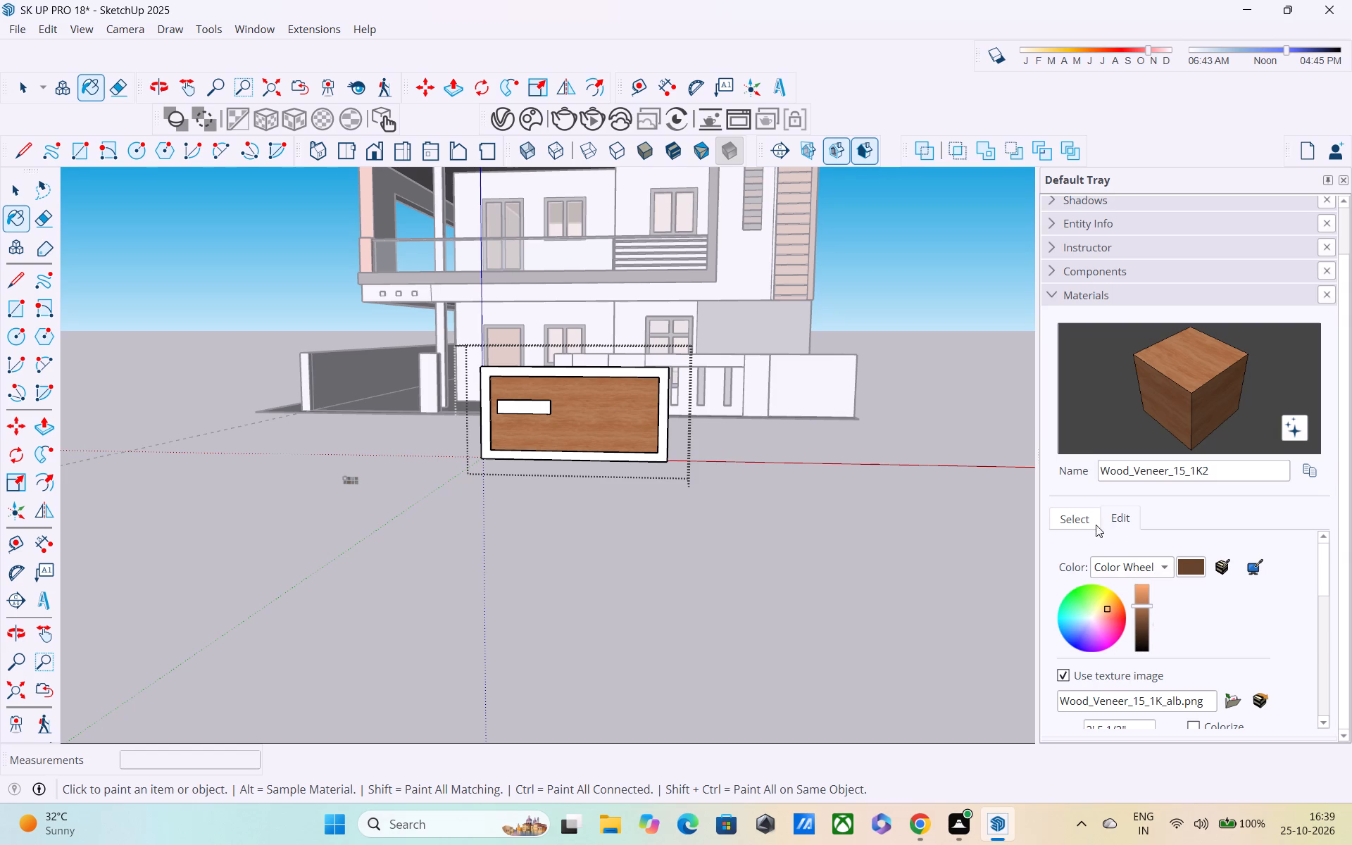
Paint the gate frame's front face and the back of the small slot with the Wood_Planks_01_1K material.
left_click(1077, 514)
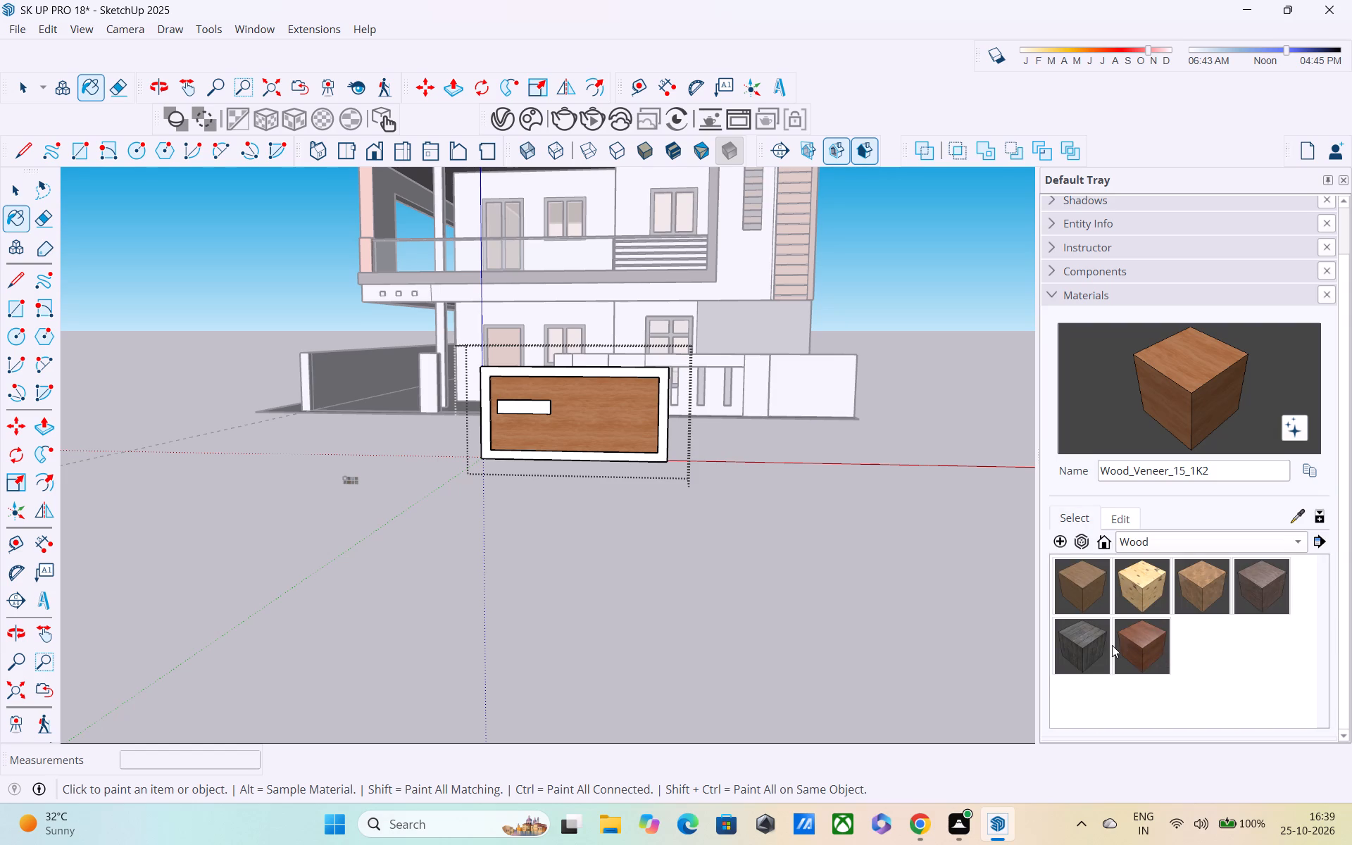
left_click(1093, 646)
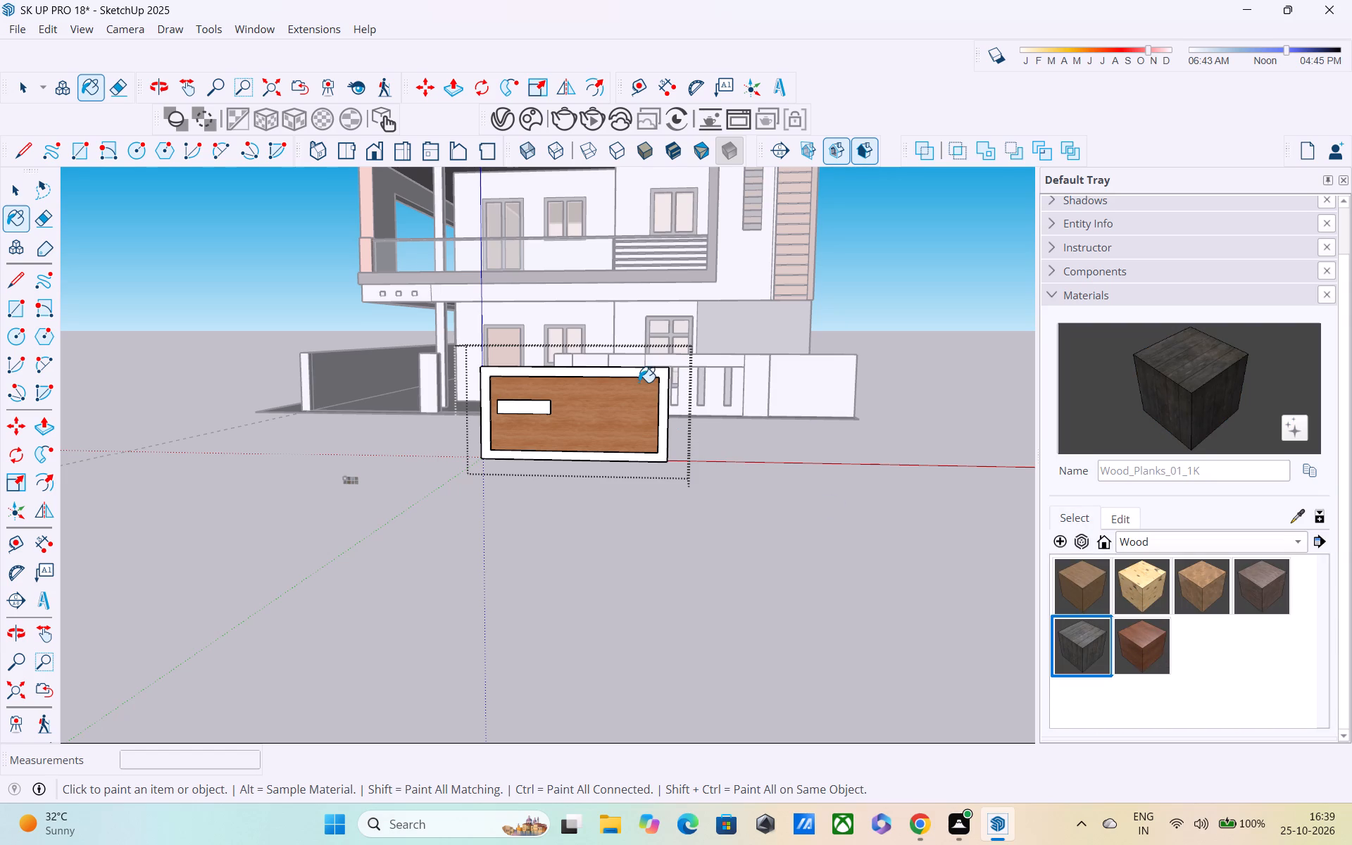
left_click(635, 375)
middle_click(610, 449)
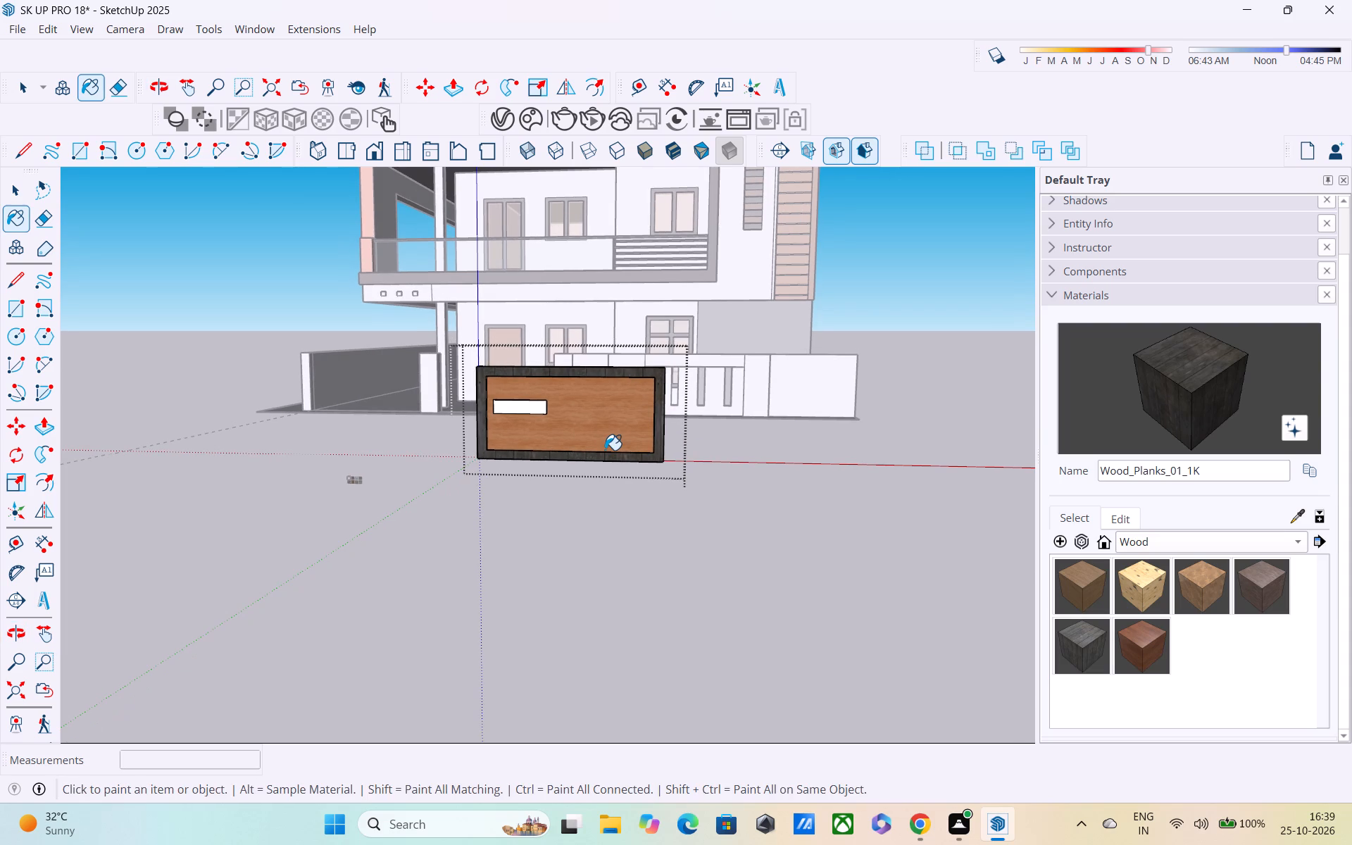
scroll(605, 451, "down", 2)
middle_click_drag(603, 451, 560, 422)
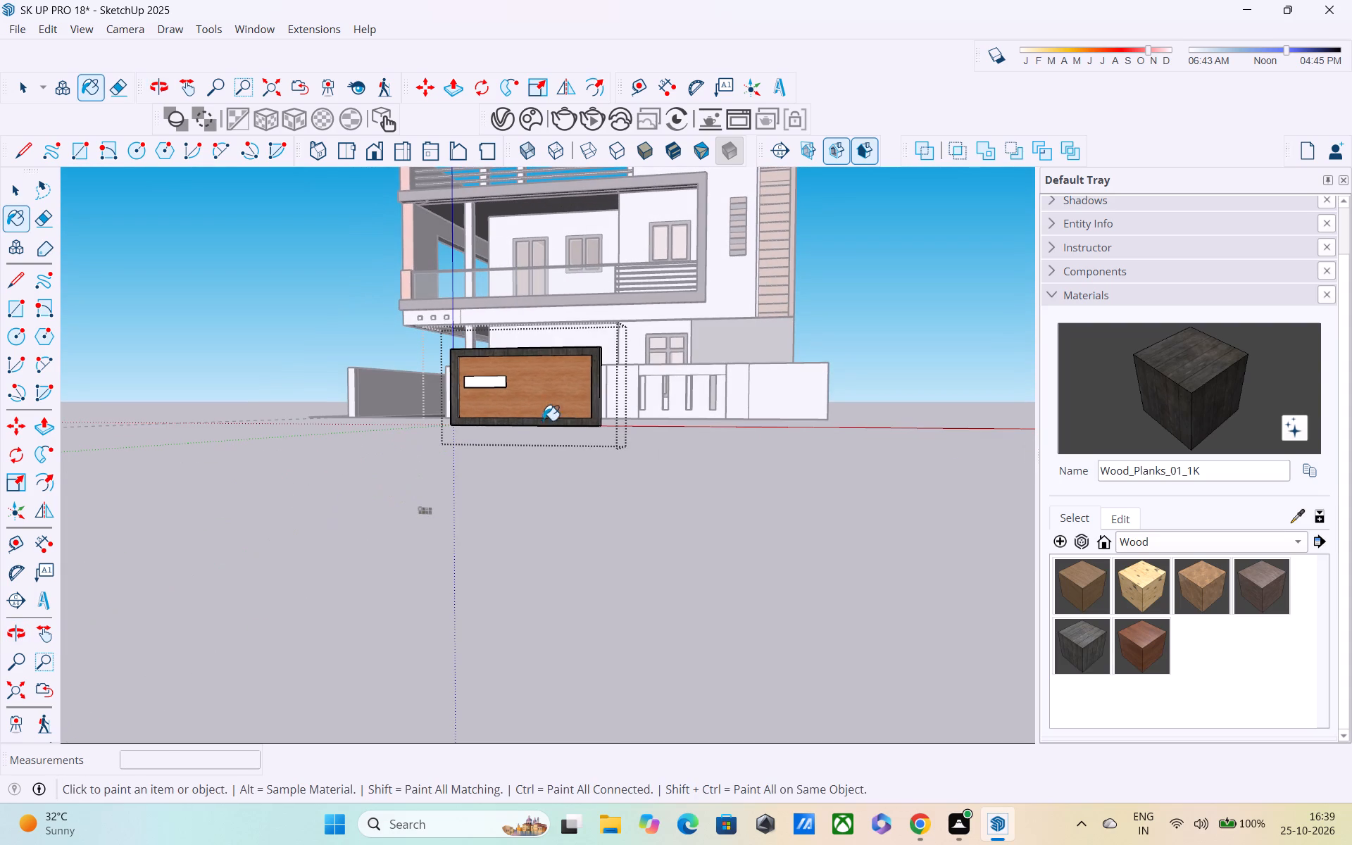
scroll(479, 382, "up", 6)
left_click(500, 389)
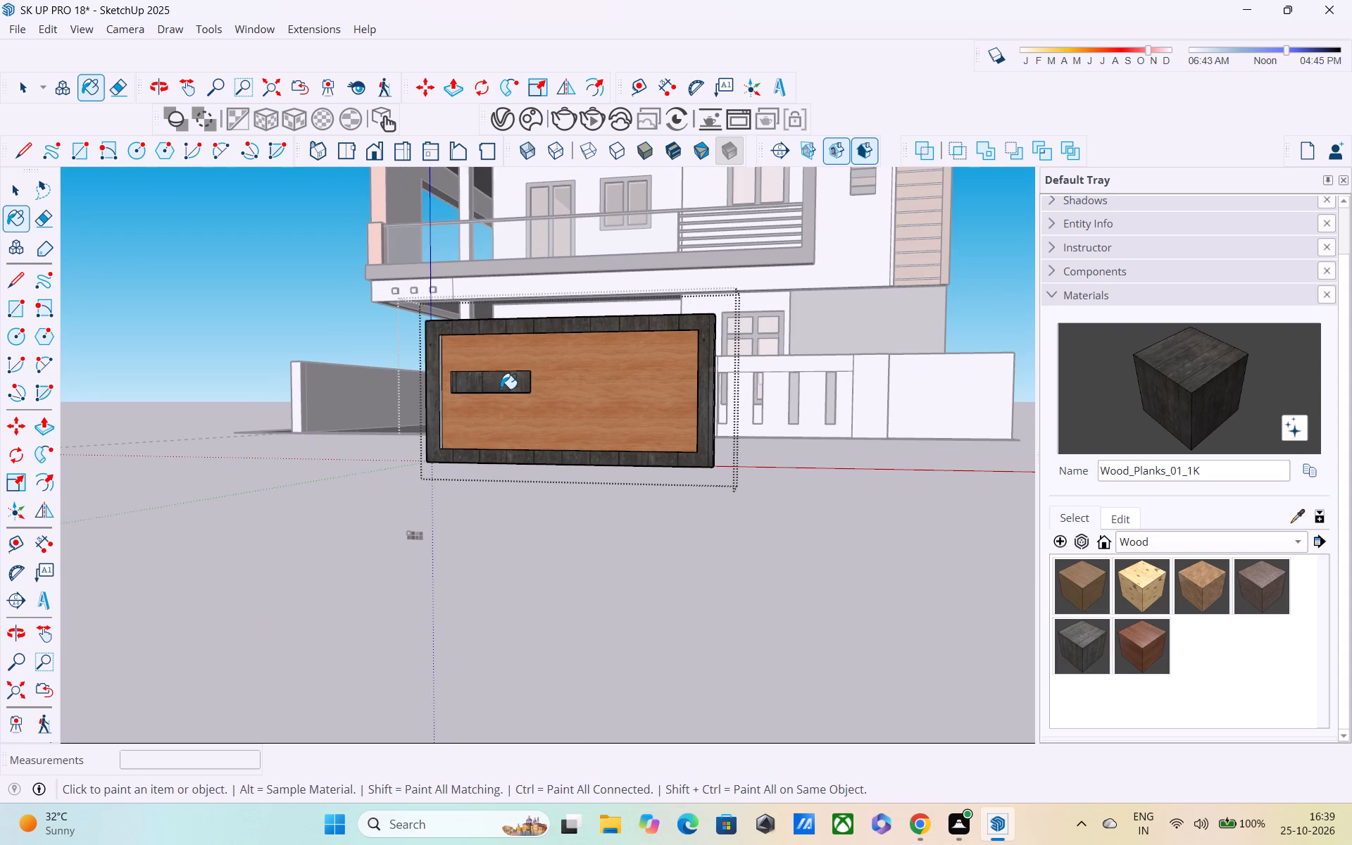
Paint the four inner side faces of the gate frame around the veneer panel with Wood_Planks_01_1K.
scroll(502, 387, "up", 1)
middle_click_drag(501, 384, 363, 388)
scroll(259, 435, "up", 2)
scroll(254, 434, "down", 2)
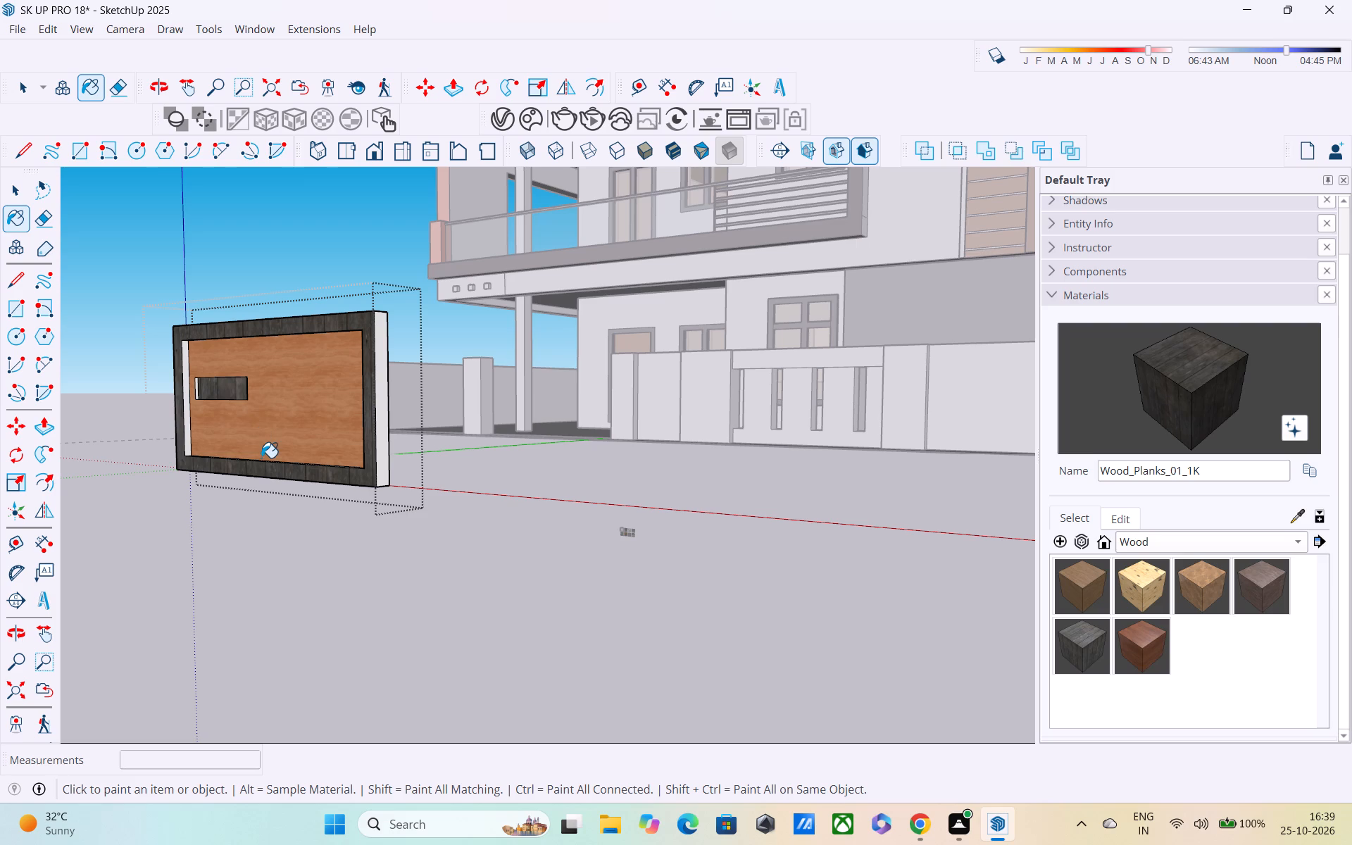
scroll(247, 429, "up", 3)
left_click(164, 374)
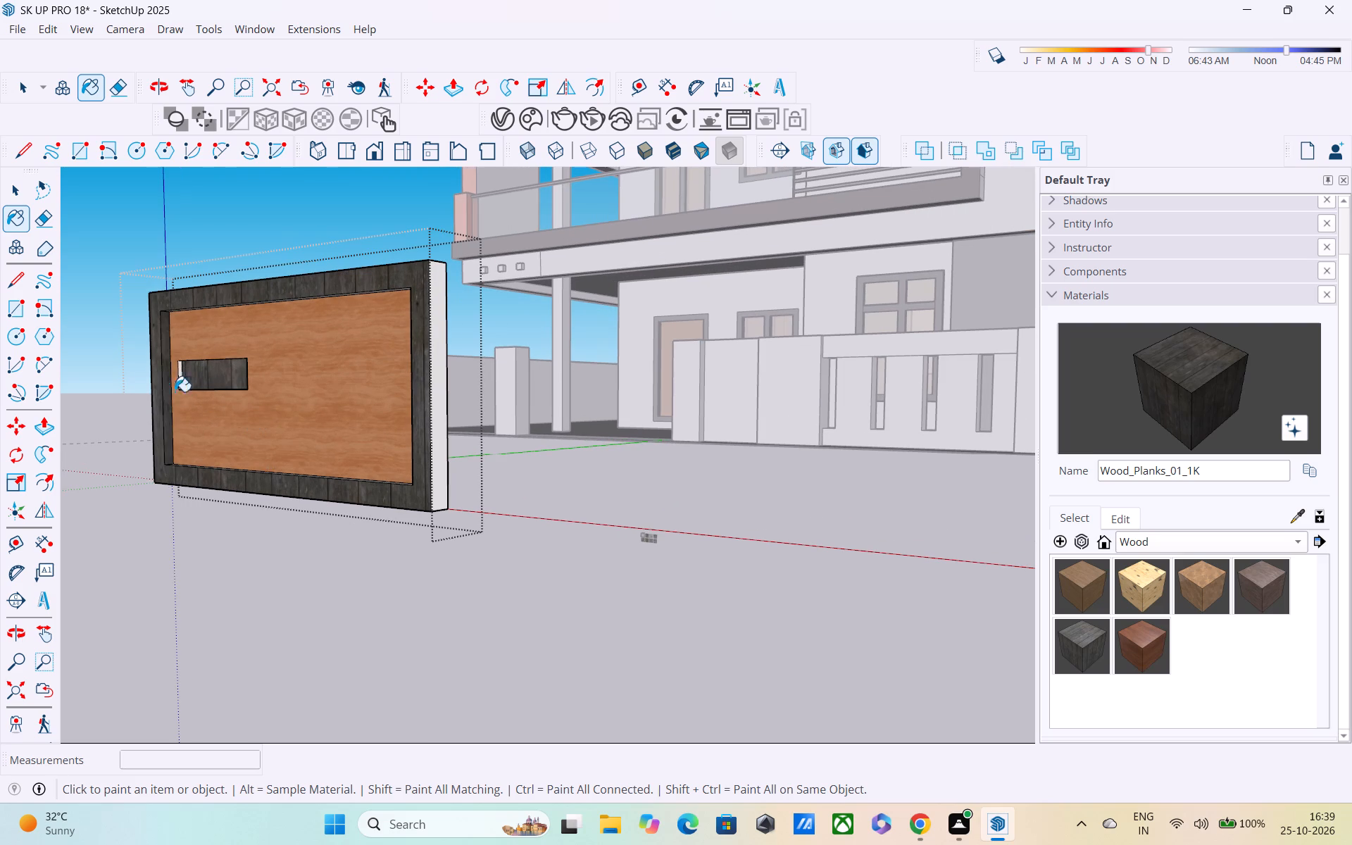
middle_click_drag(387, 510, 743, 530)
scroll(927, 406, "up", 3)
left_click(952, 361)
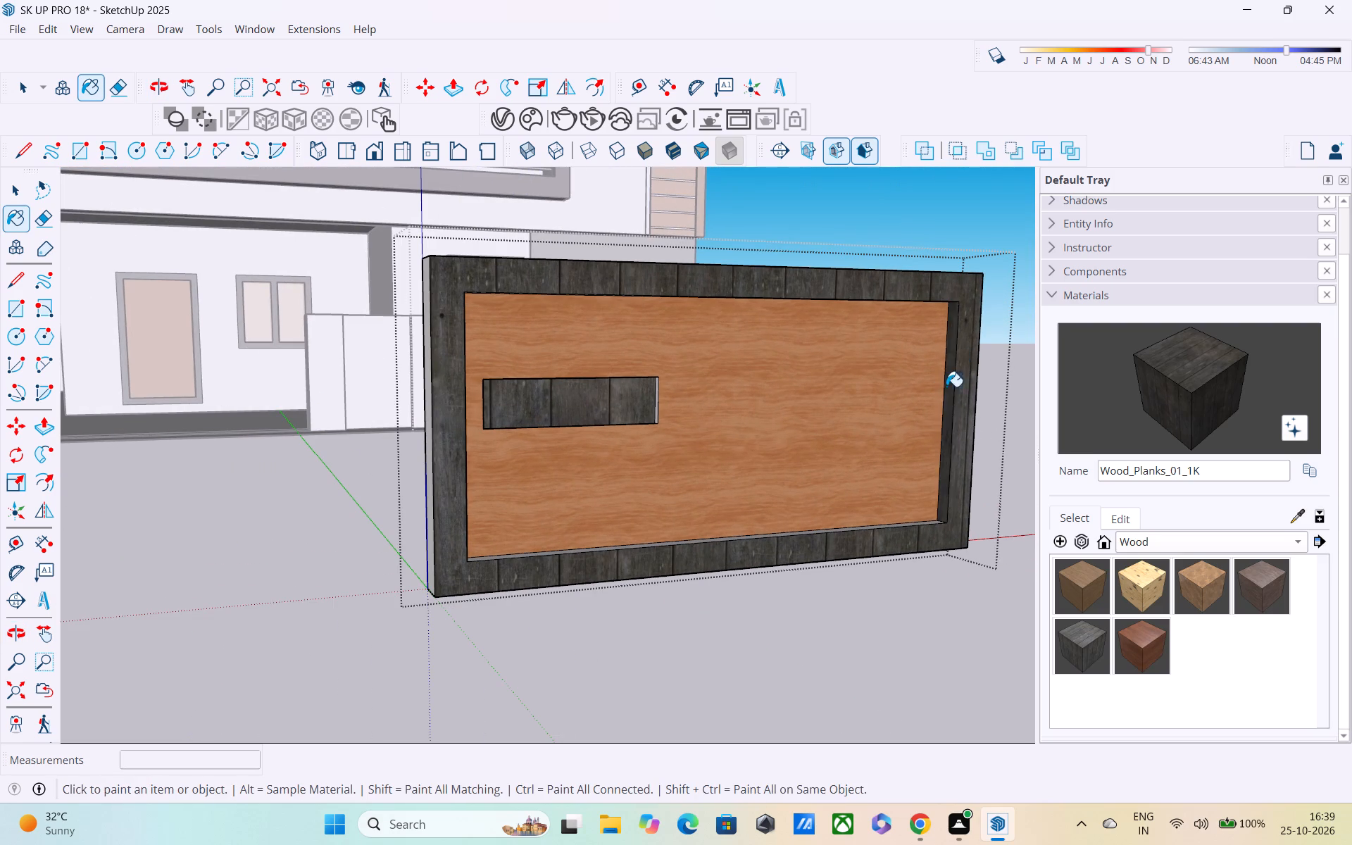
middle_click_drag(946, 387, 918, 201)
scroll(896, 346, "up", 2)
middle_click_drag(895, 346, 871, 301)
scroll(873, 323, "up", 2)
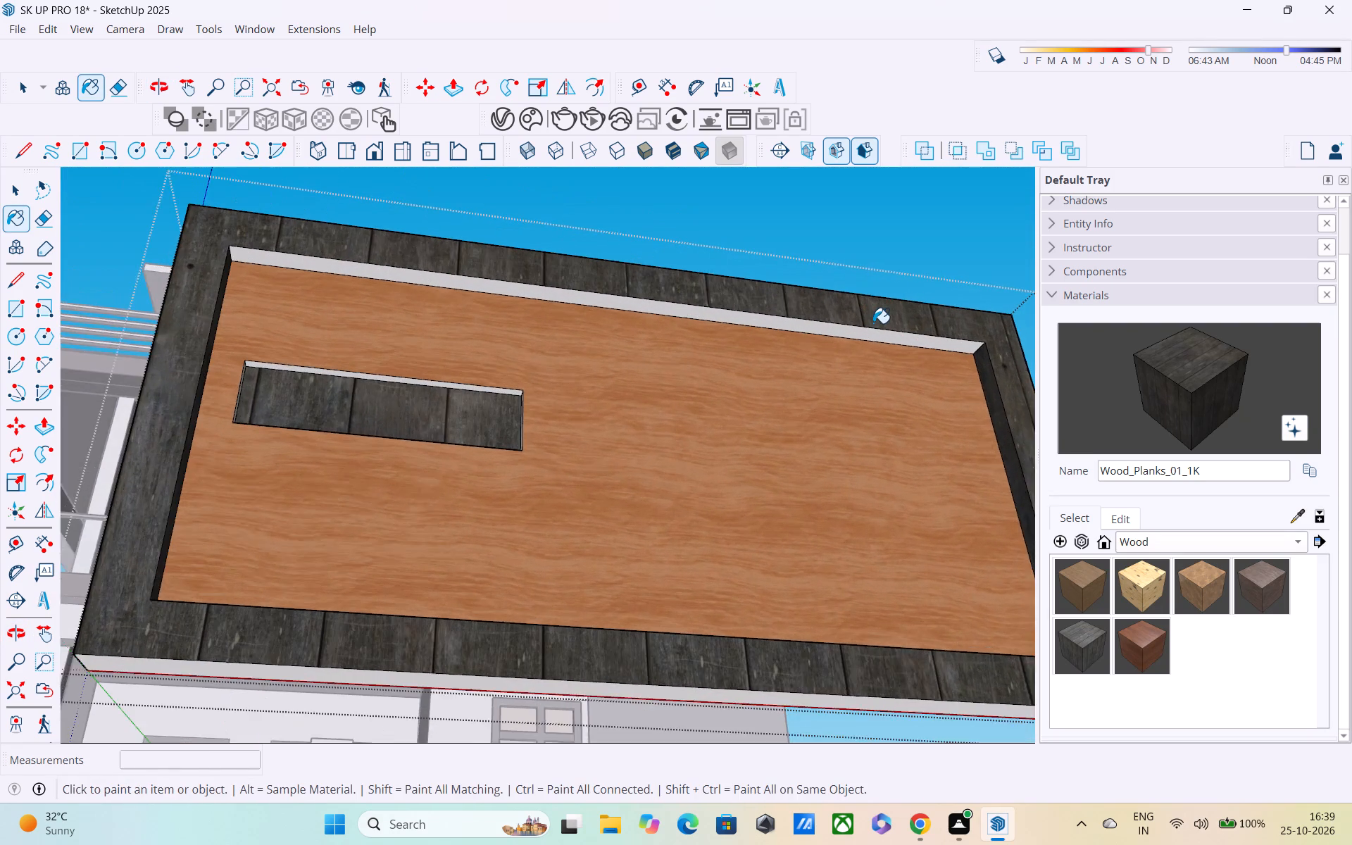
scroll(873, 323, "up", 1)
left_click(874, 330)
middle_click_drag(875, 404, 458, 673)
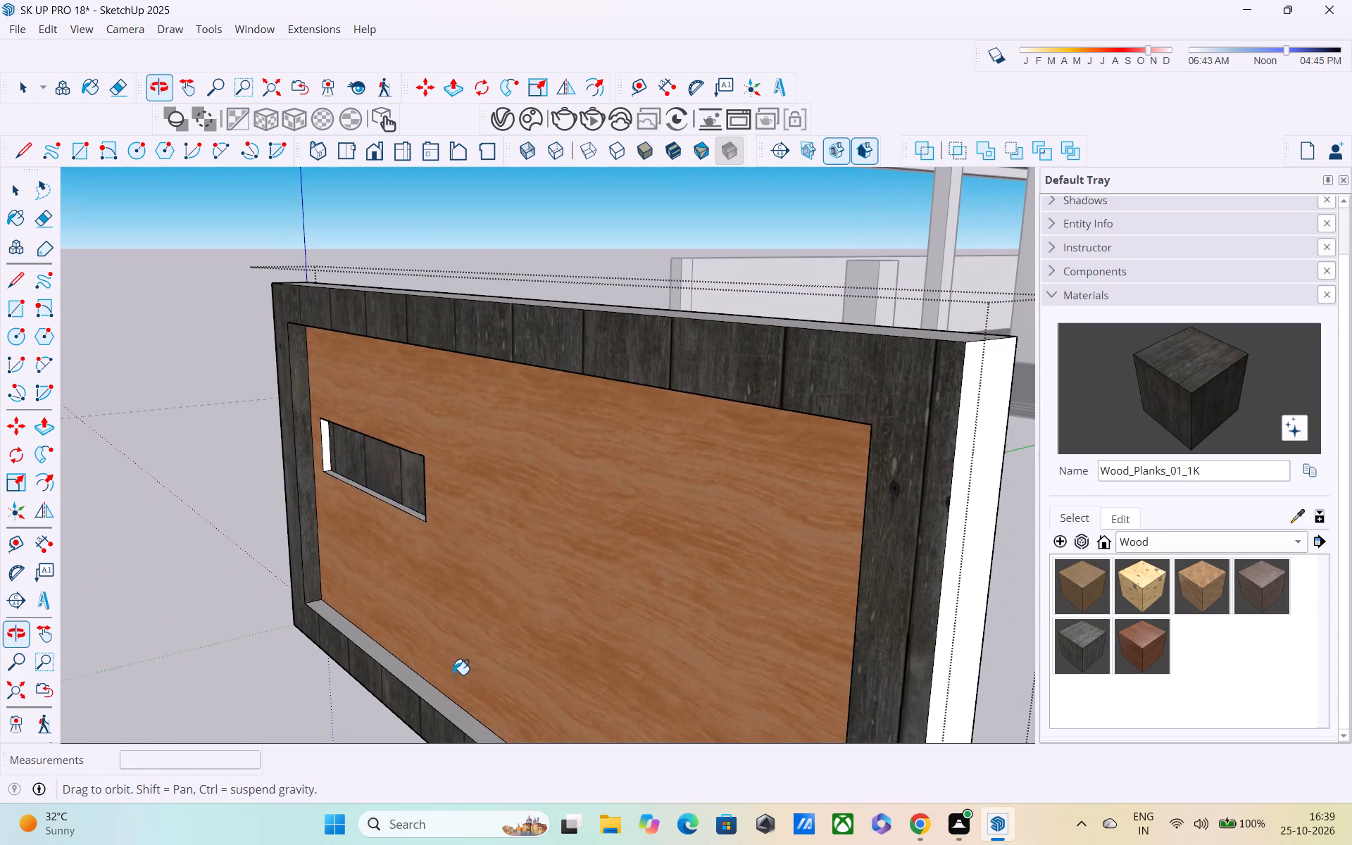
left_click(433, 703)
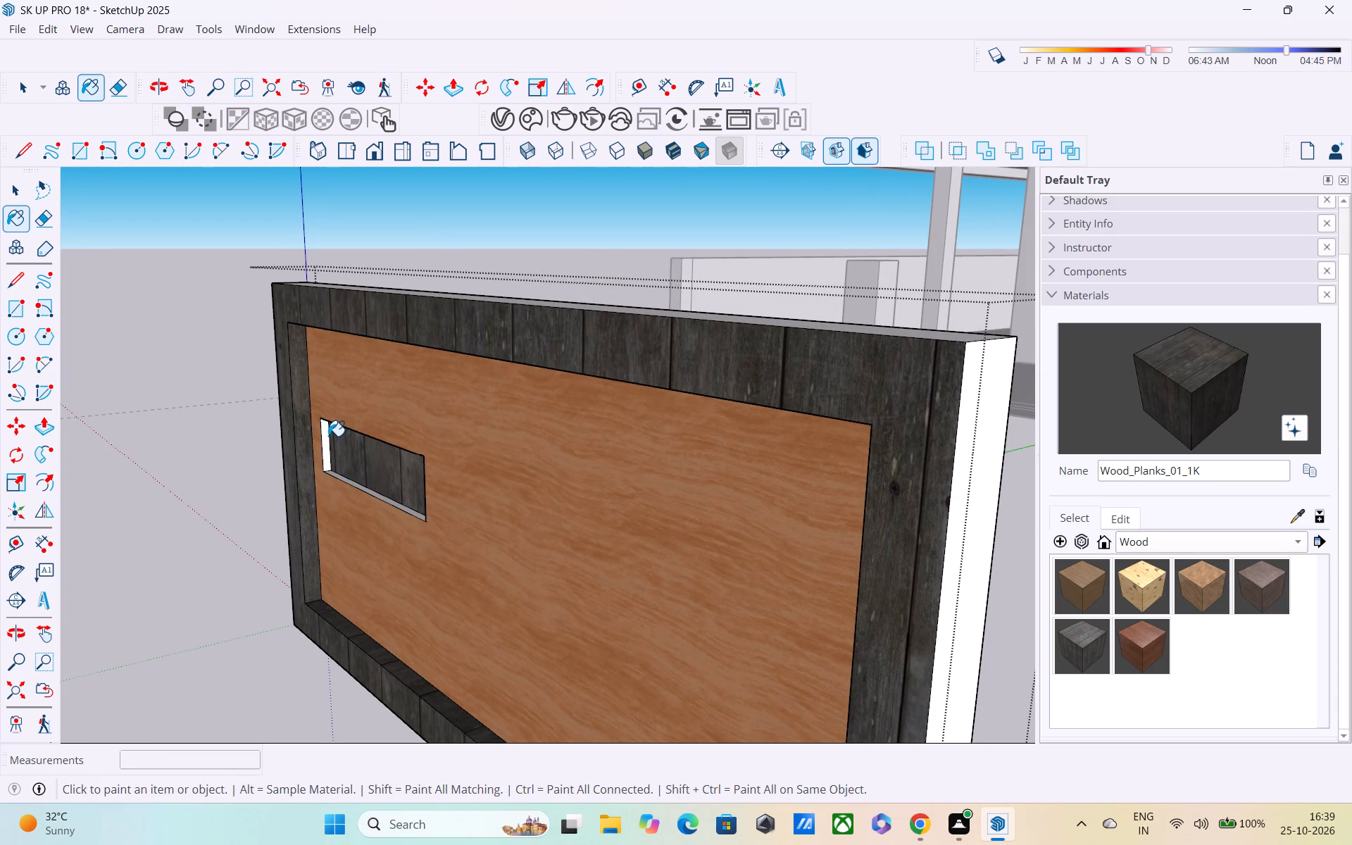
Paint the side faces inside the gate panel's small slot with Wood_Planks_01_1K.
left_click(327, 435)
left_click(374, 491)
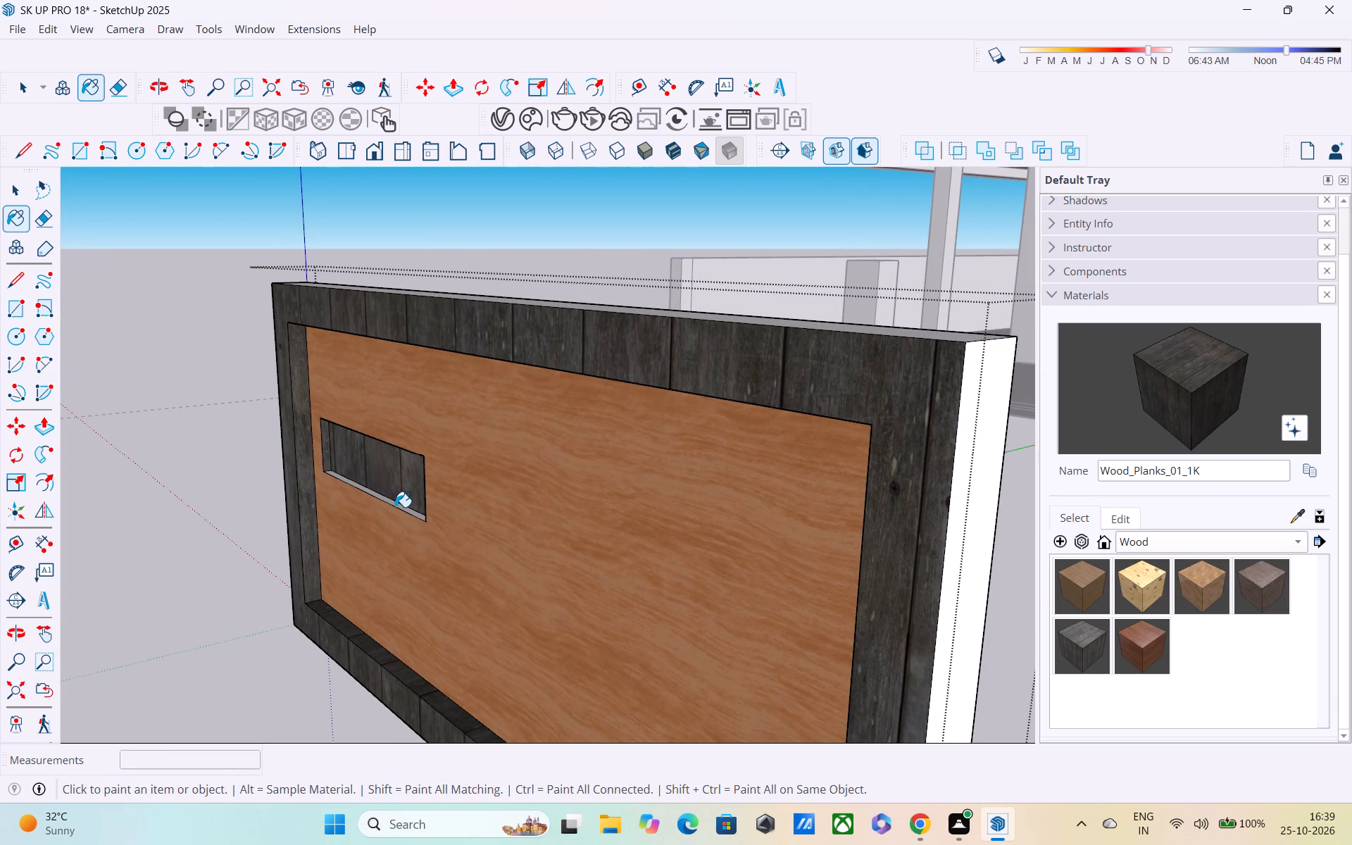
left_click(402, 509)
middle_click_drag(418, 525, 1260, 321)
scroll(737, 468, "up", 1)
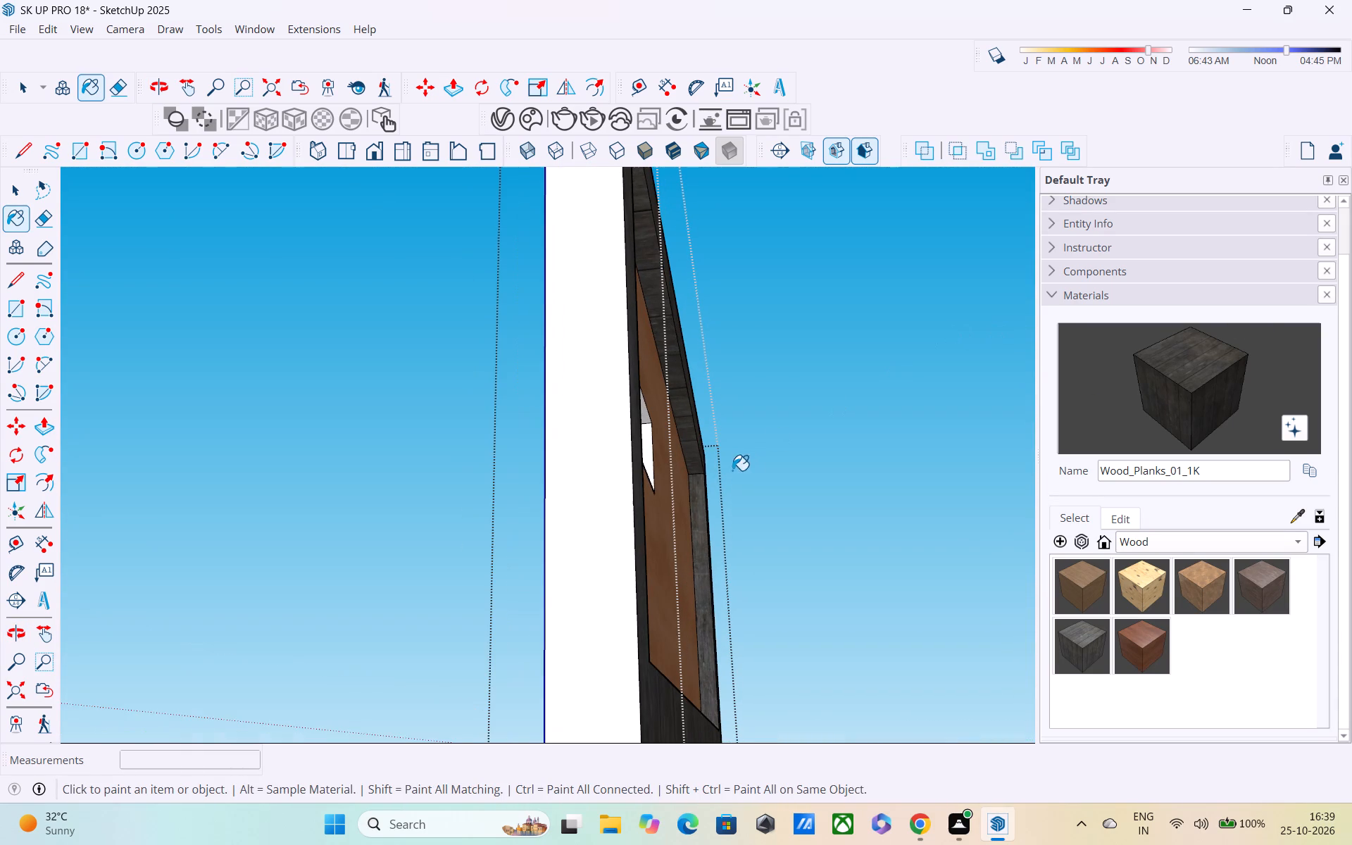
middle_click_drag(623, 499, 544, 510)
scroll(725, 425, "up", 2)
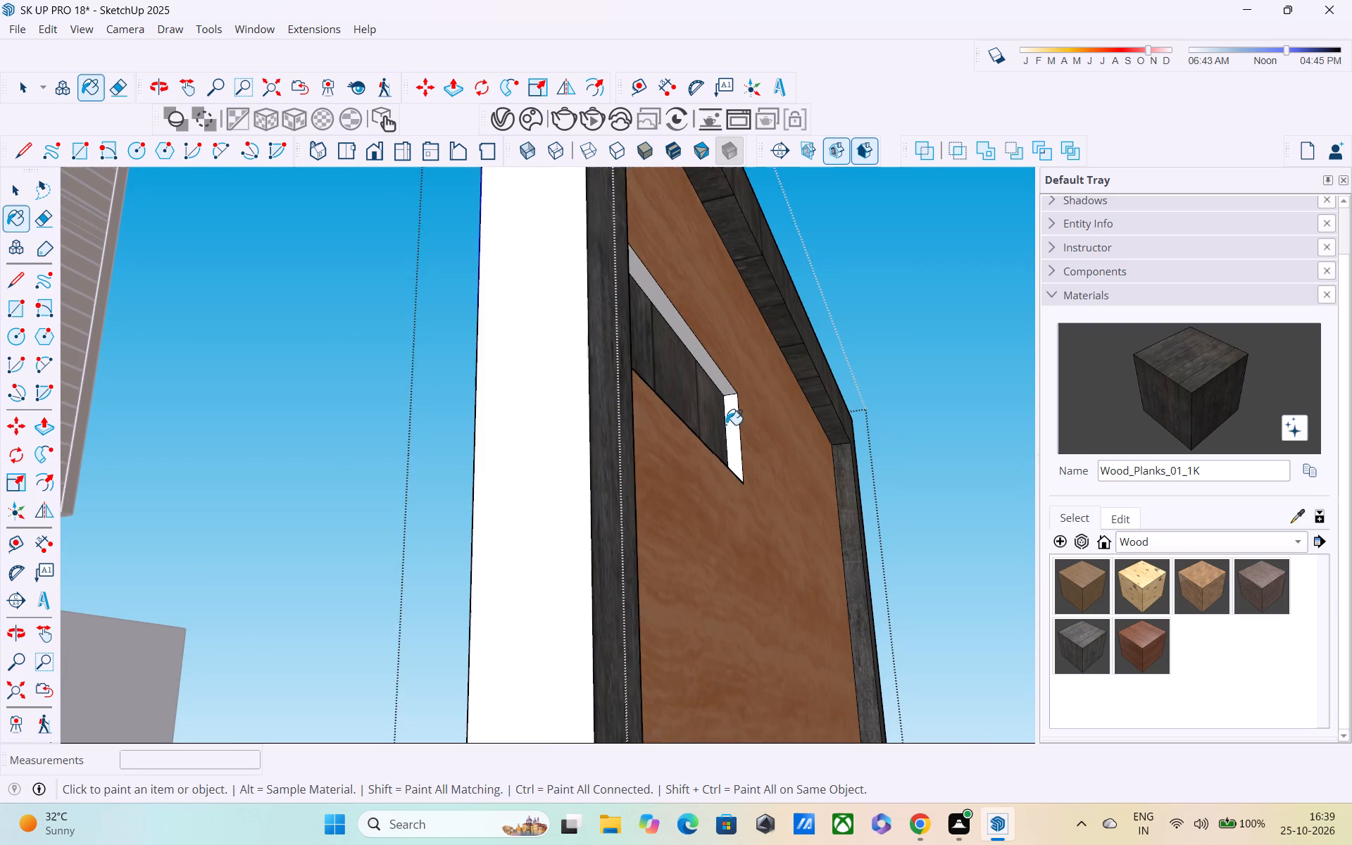
scroll(726, 425, "up", 1)
left_click(736, 413)
left_click(715, 372)
Paint the gate frame's outer side, top and bottom edge faces with Wood_Planks_01_1K and exit the group.
middle_click_drag(732, 381, 475, 522)
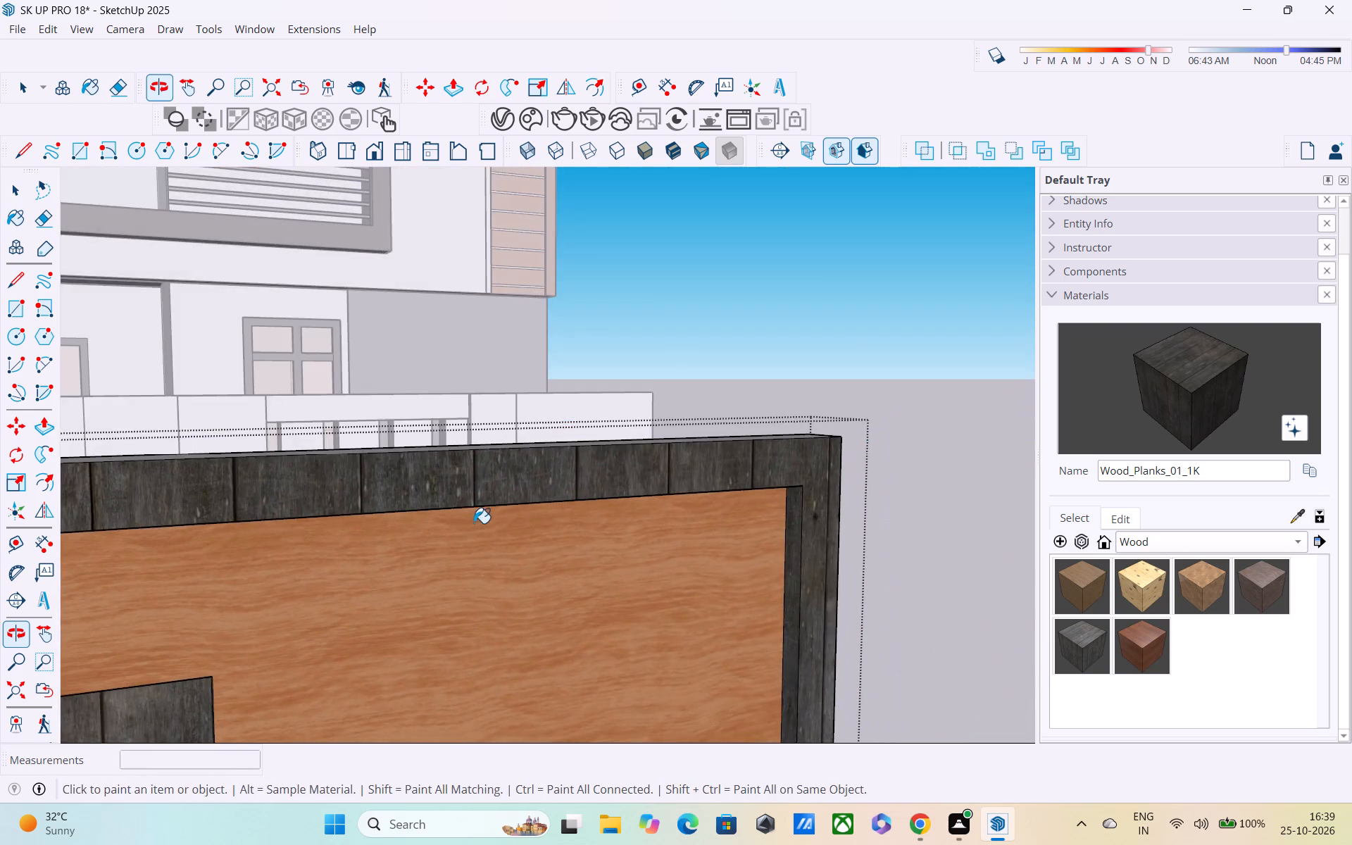
scroll(497, 522, "down", 5)
middle_click_drag(718, 525, 259, 528)
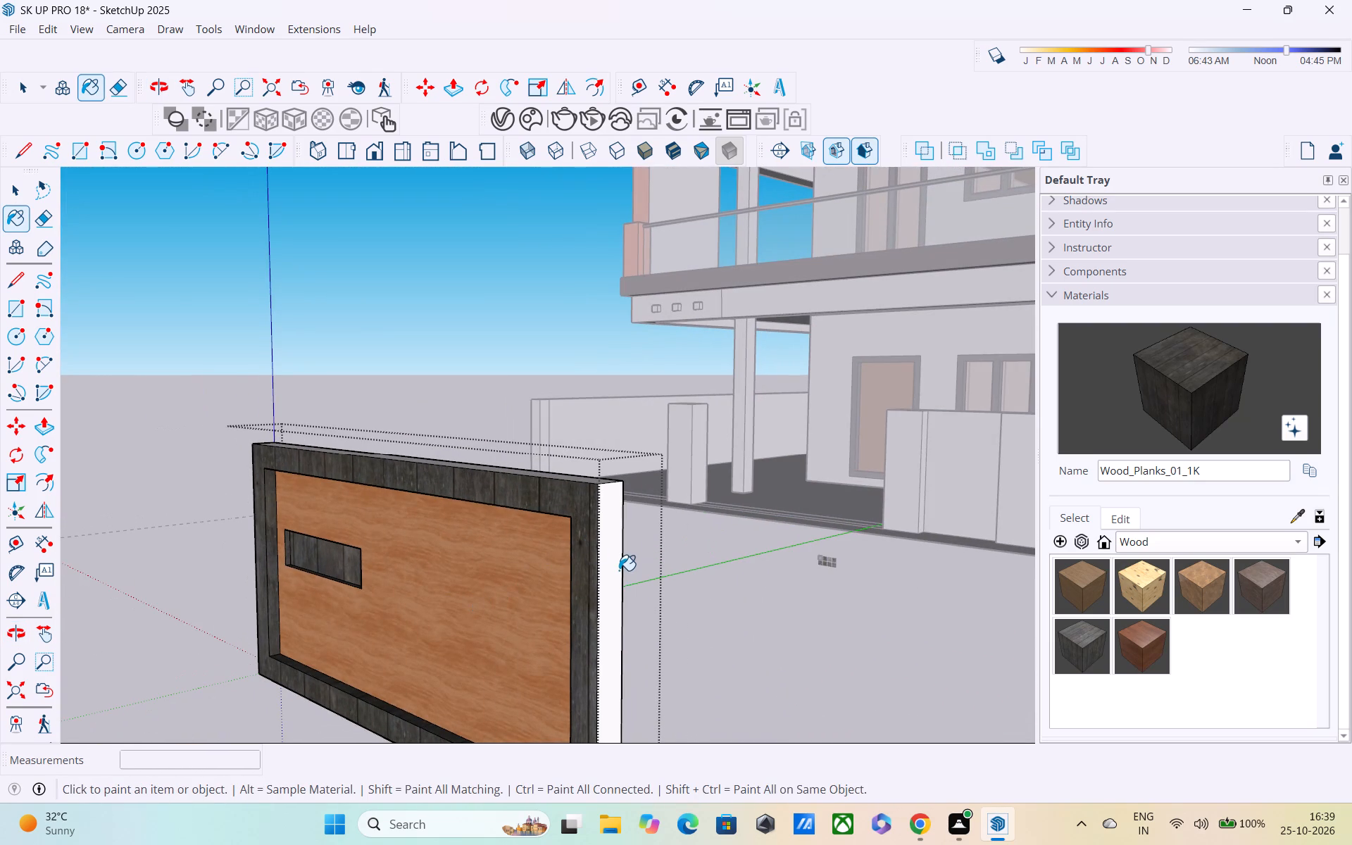
left_click(619, 570)
middle_click_drag(617, 562, 628, 698)
left_click(584, 584)
middle_click_drag(580, 596, 669, 467)
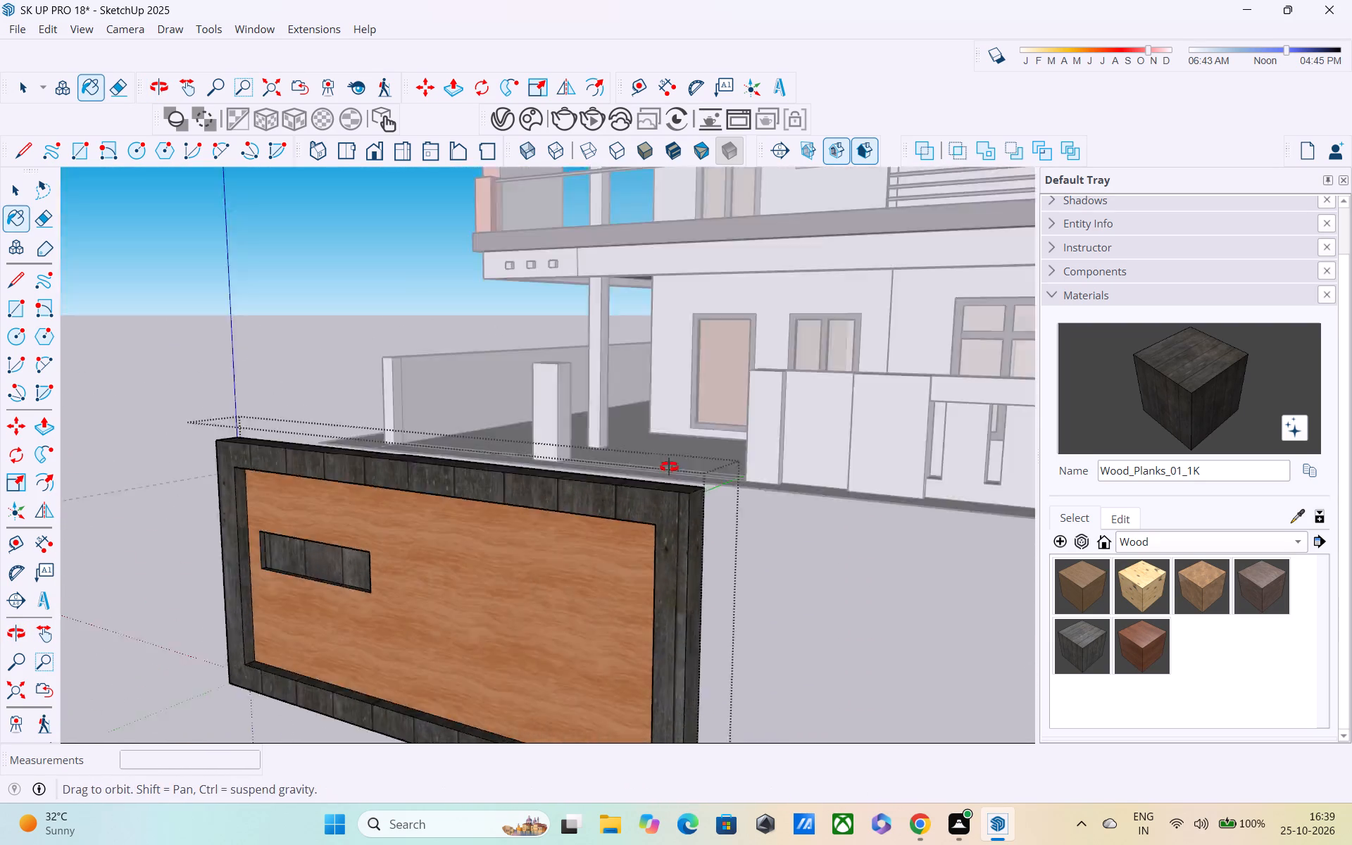
middle_click_drag(669, 467, 735, 371)
scroll(738, 394, "down", 4)
middle_click_drag(708, 577, 737, 225)
left_click(672, 523)
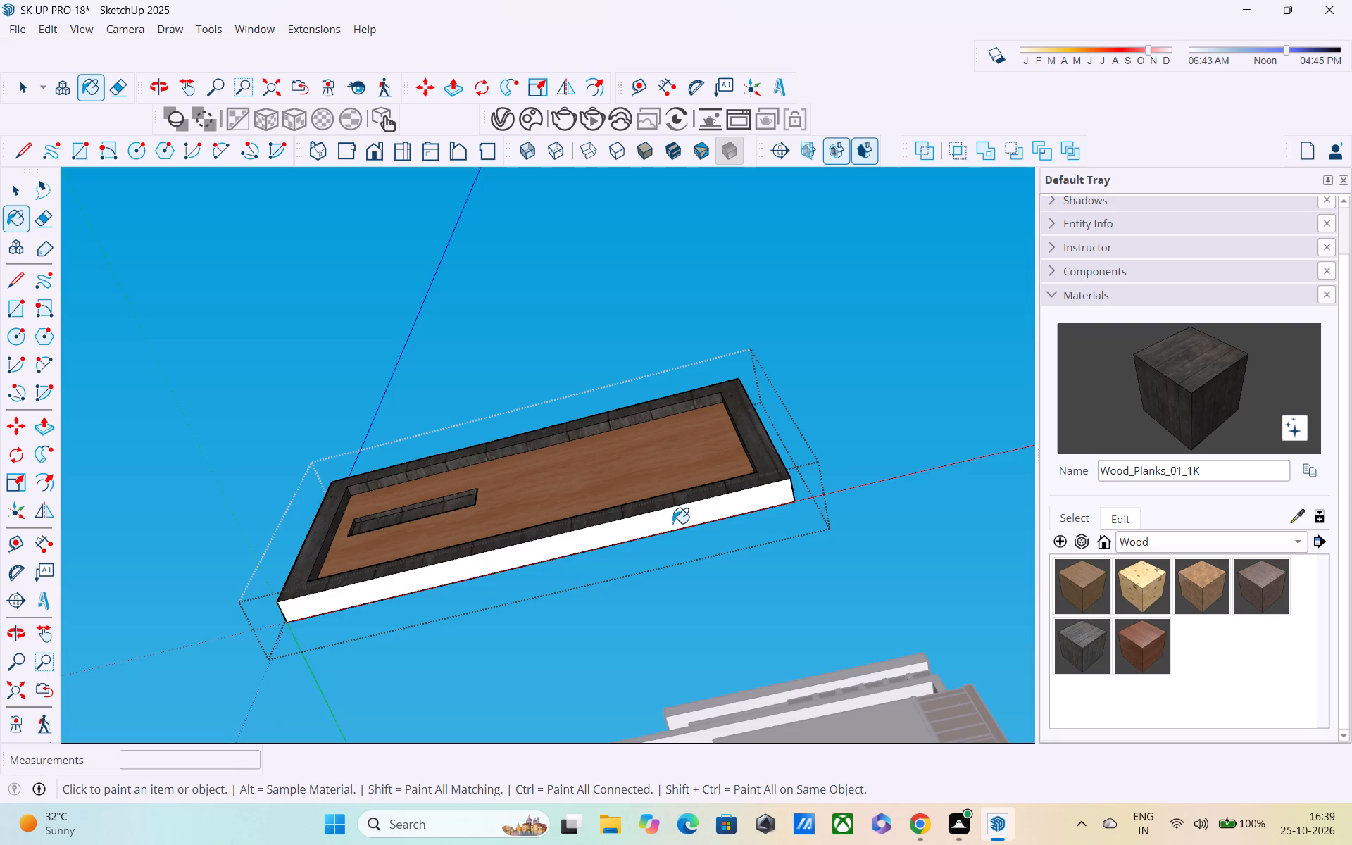
middle_click_drag(672, 538, 1217, 625)
left_click(401, 308)
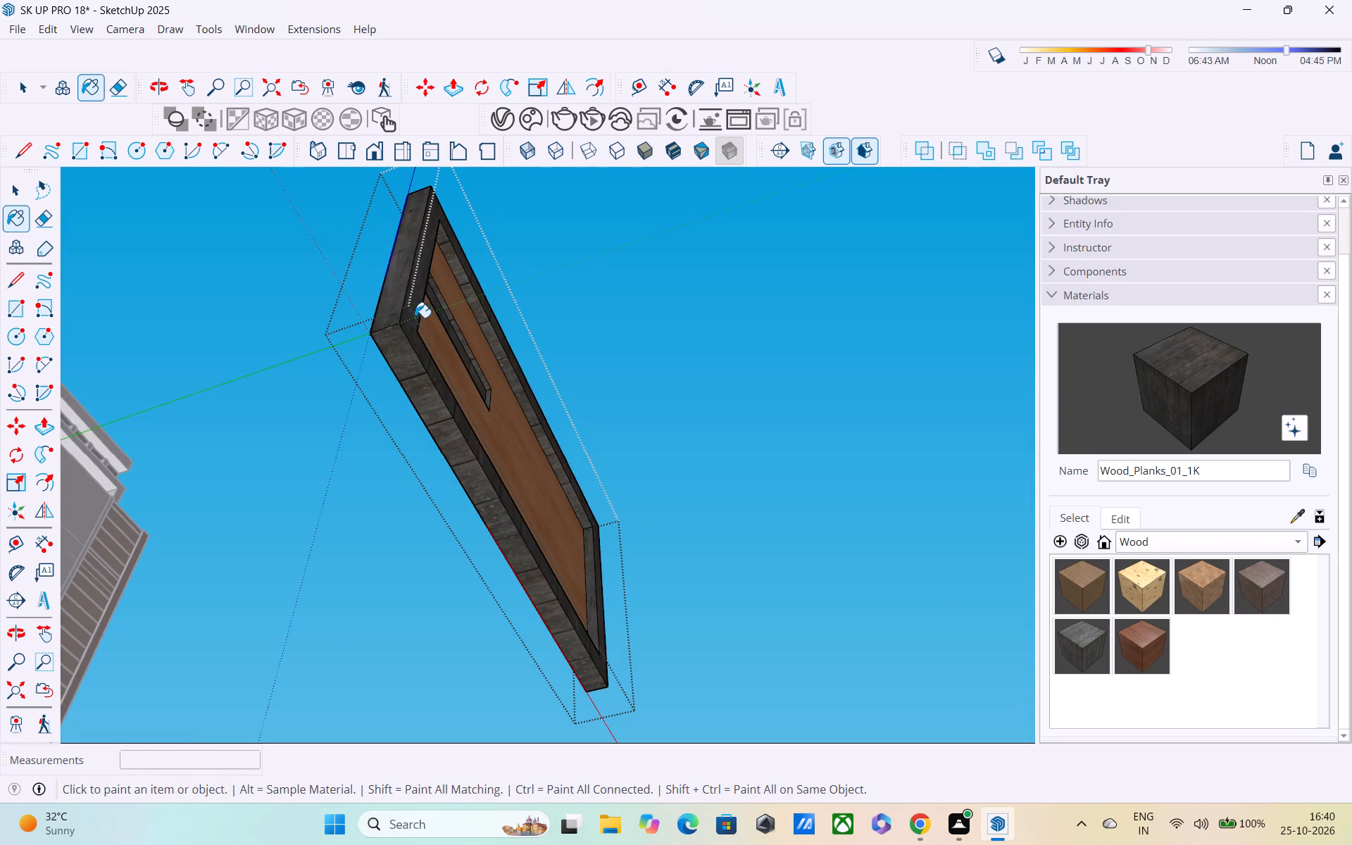
middle_click_drag(439, 339, 303, 699)
scroll(419, 498, "down", 4)
middle_click_drag(681, 505, 480, 568)
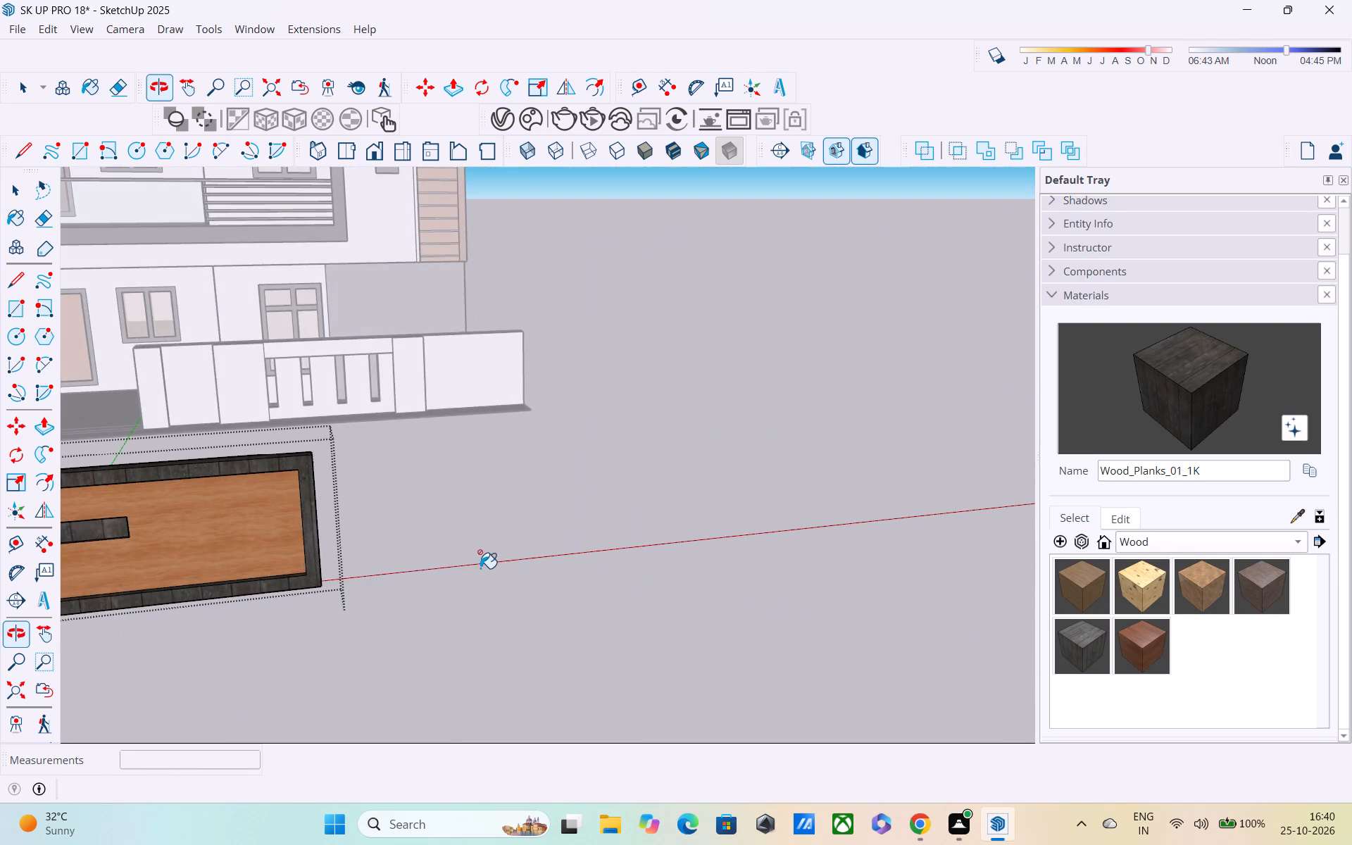
scroll(481, 568, "down", 3)
key("space")
left_click(632, 465)
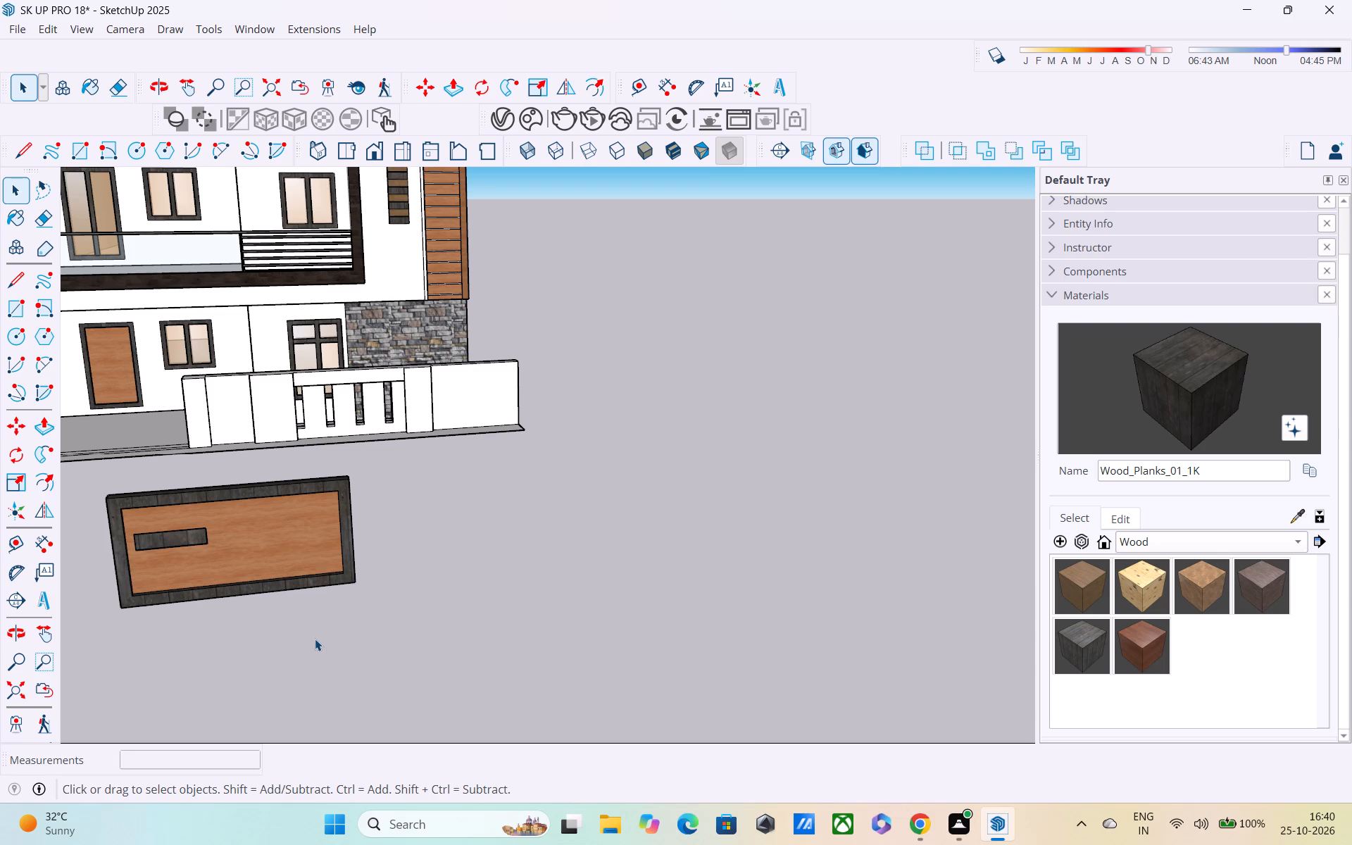
Copy the gate panel by its lower front corner about 29' 6" into the front boundary wall opening between the pillars.
key("m")
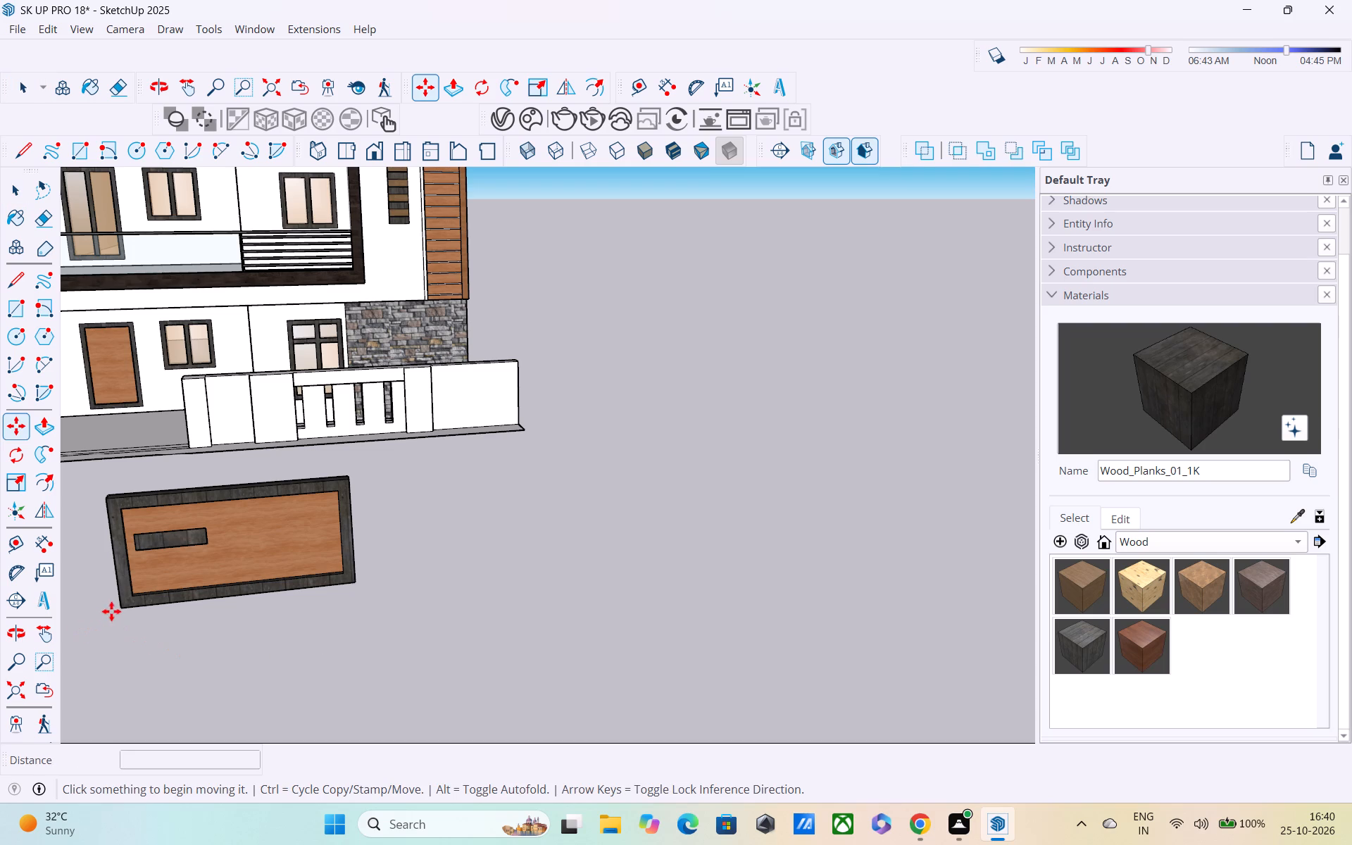
left_click(115, 611)
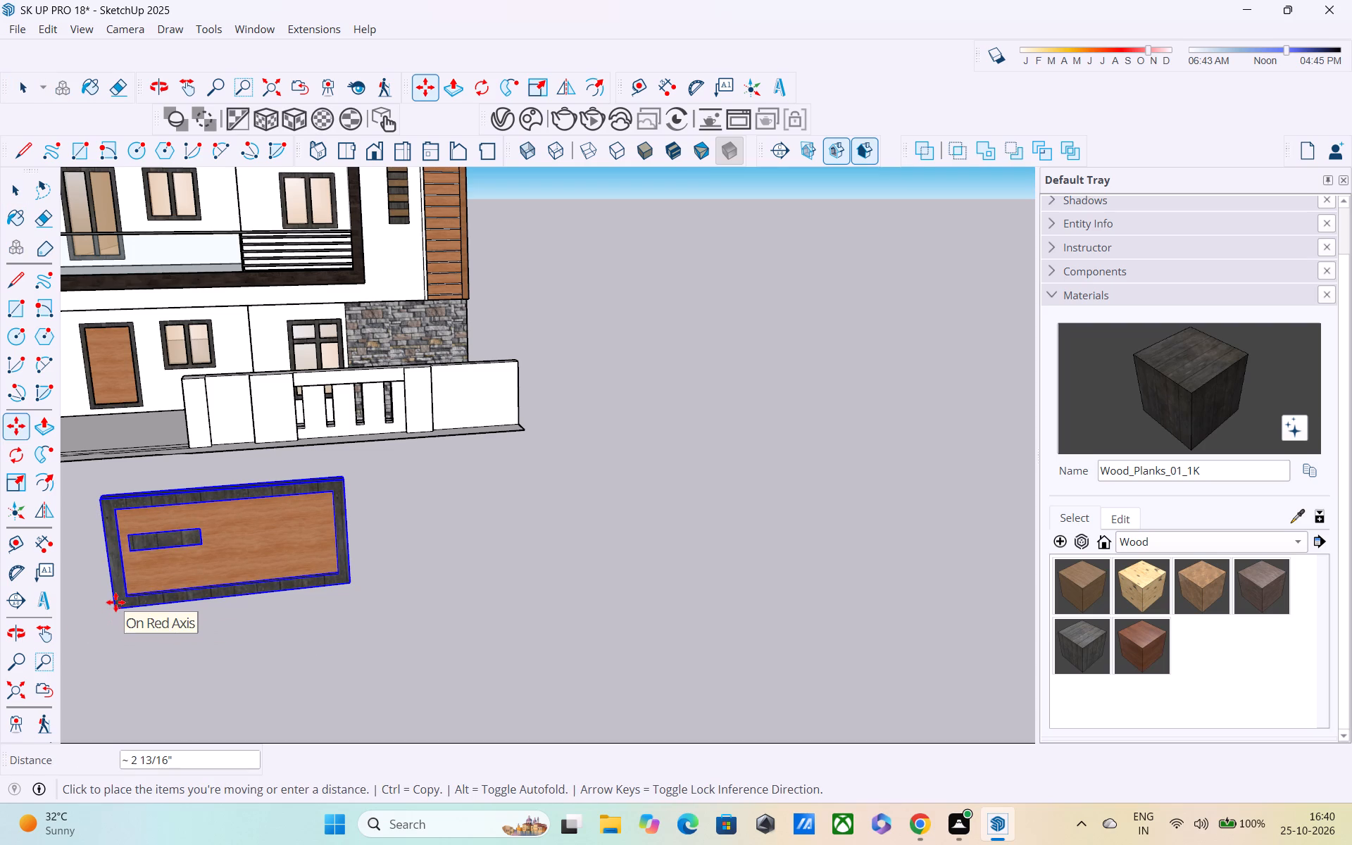
middle_click_drag(111, 545, 334, 565, "shift")
middle_click_drag(171, 458, 225, 503)
scroll(201, 508, "up", 8)
middle_click_drag(146, 505, 18, 546)
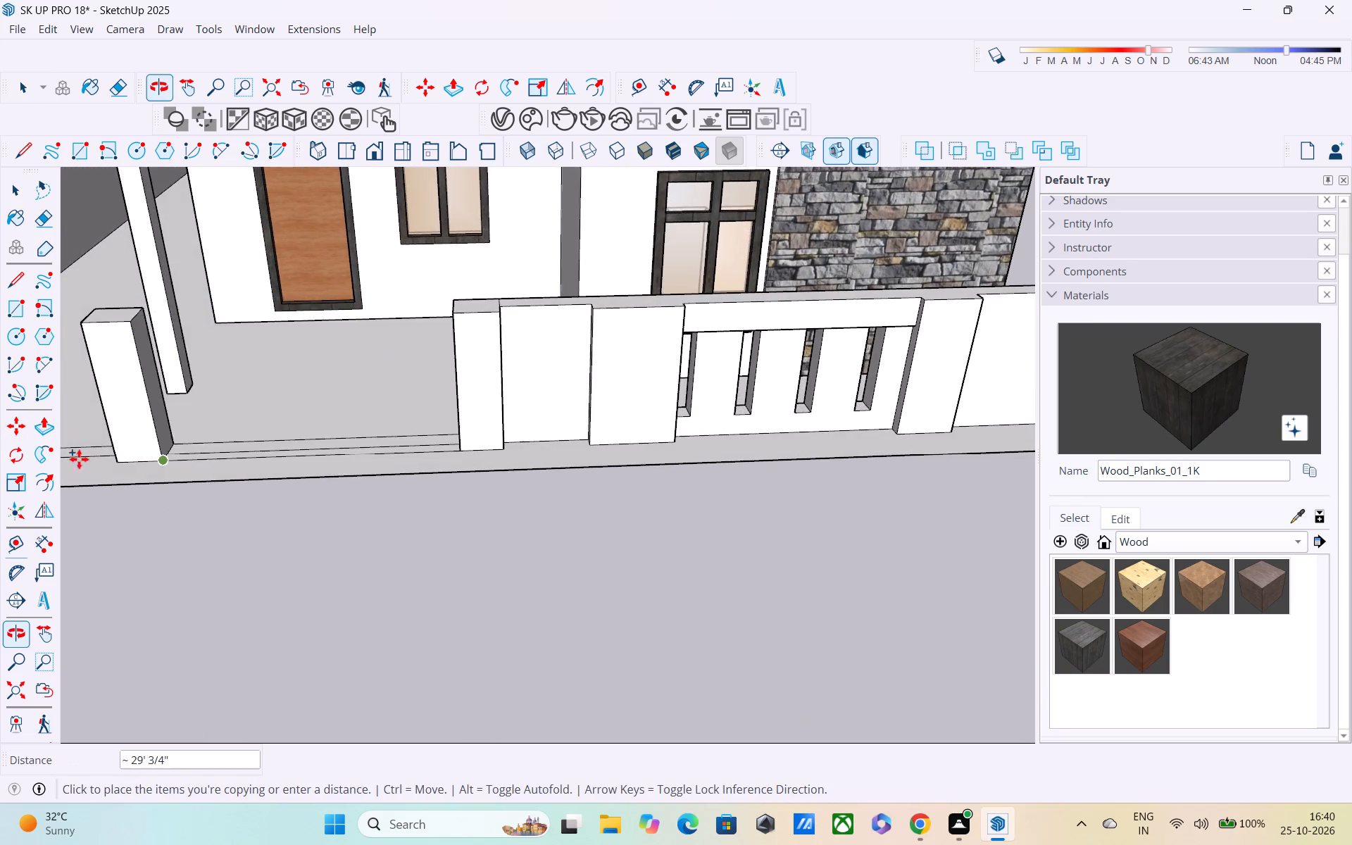
scroll(103, 438, "up", 3)
scroll(213, 425, "up", 4)
left_click(170, 477)
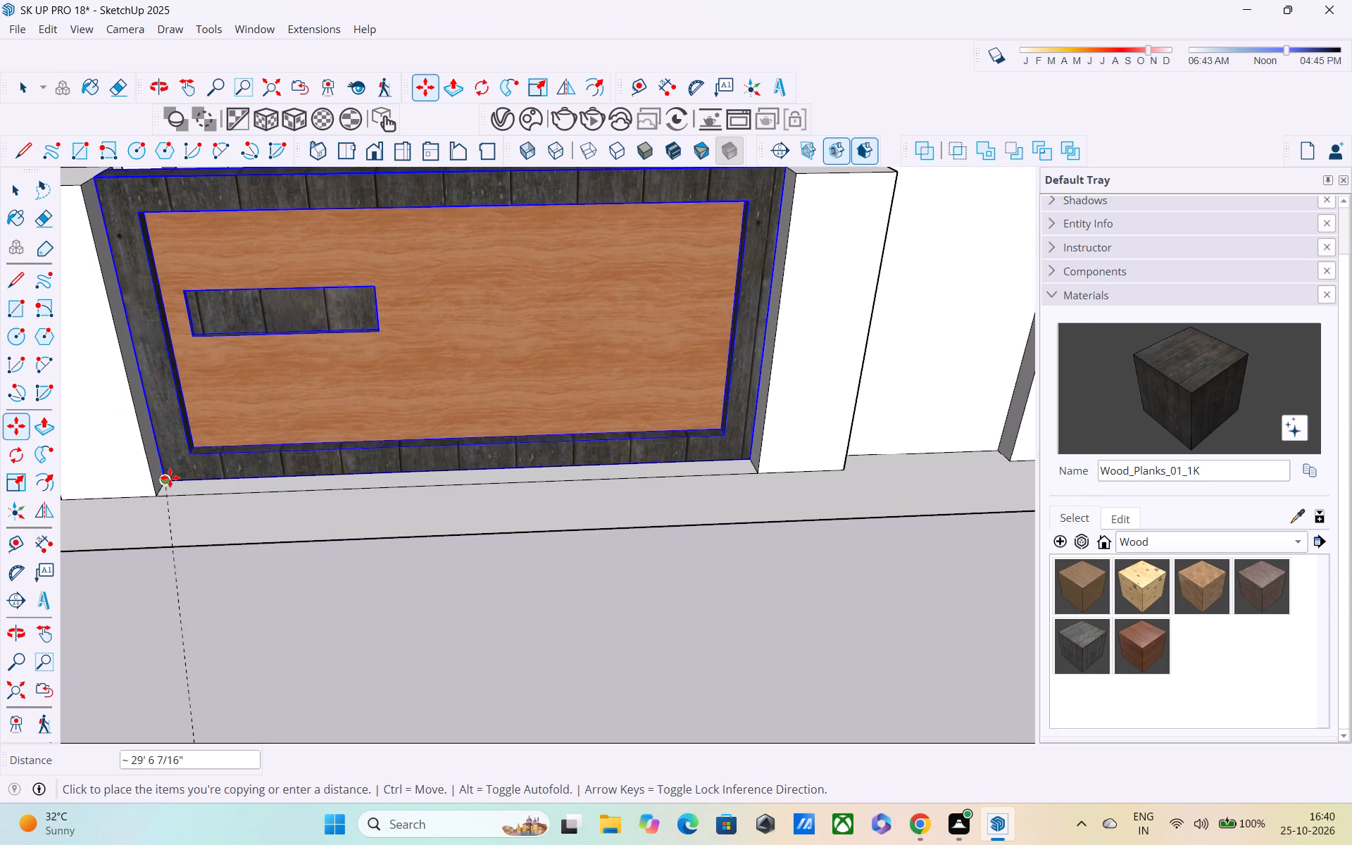
scroll(208, 476, "down", 5)
middle_click_drag(287, 449, 265, 404)
scroll(263, 399, "down", 5)
key("space")
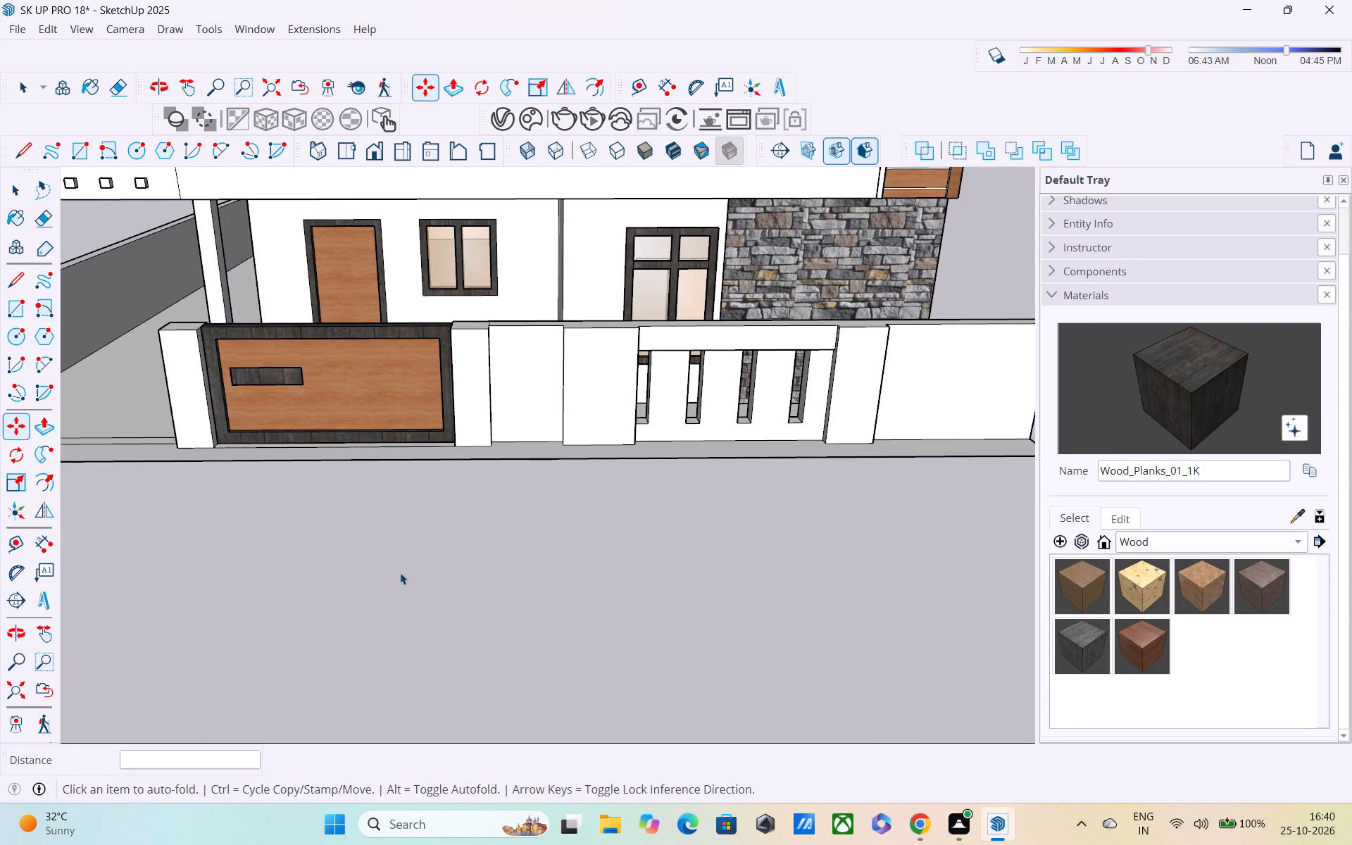
Rotate the original gate panel standing in front of the wall 90° about its lower front corner on the ground plane.
middle_click_drag(391, 572, 365, 488)
scroll(361, 472, "down", 5)
scroll(364, 474, "up", 1)
scroll(367, 477, "down", 1)
middle_click_drag(405, 518, 615, 494)
scroll(452, 470, "down", 2)
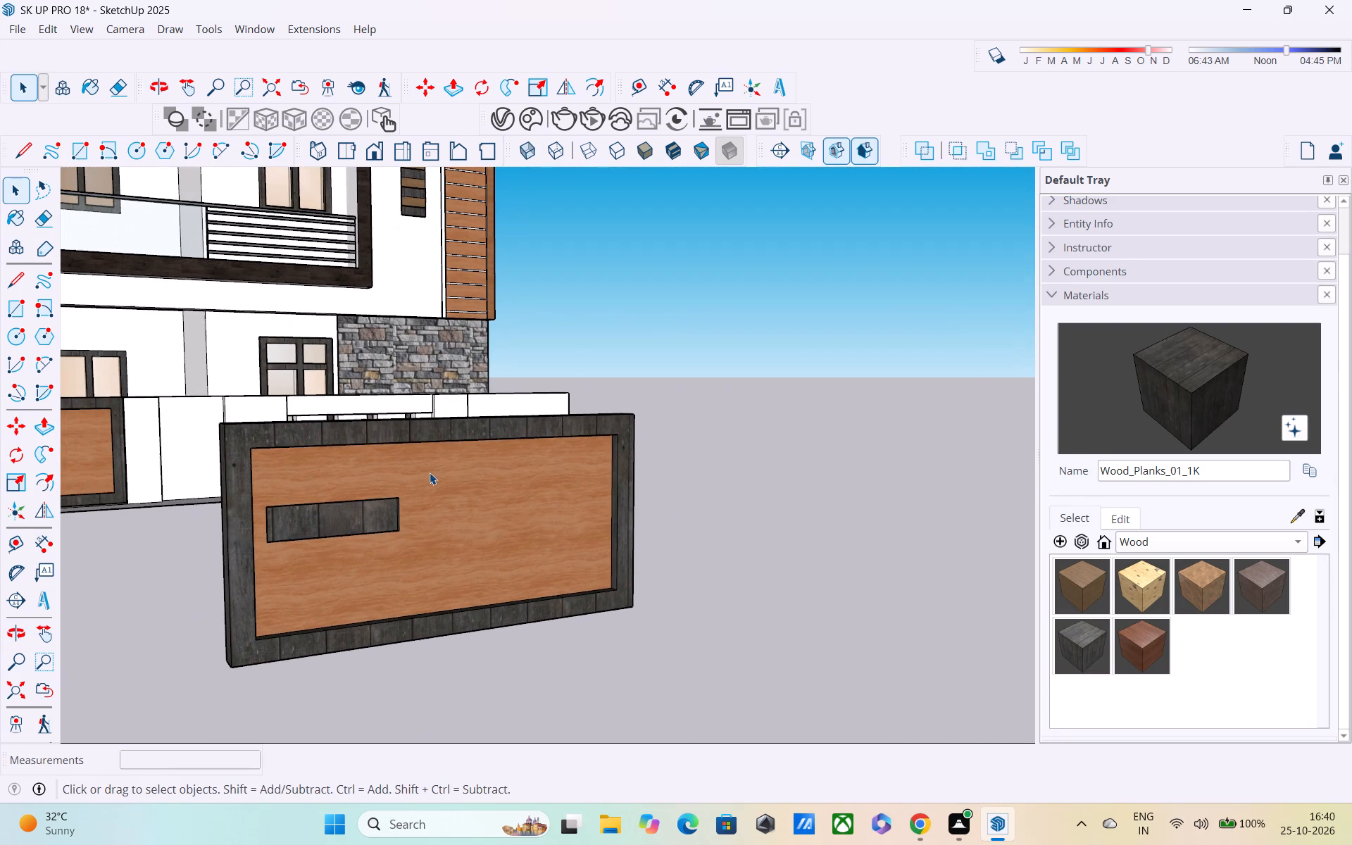
scroll(430, 472, "down", 1)
left_click(240, 439)
middle_click_drag(494, 489, 442, 512)
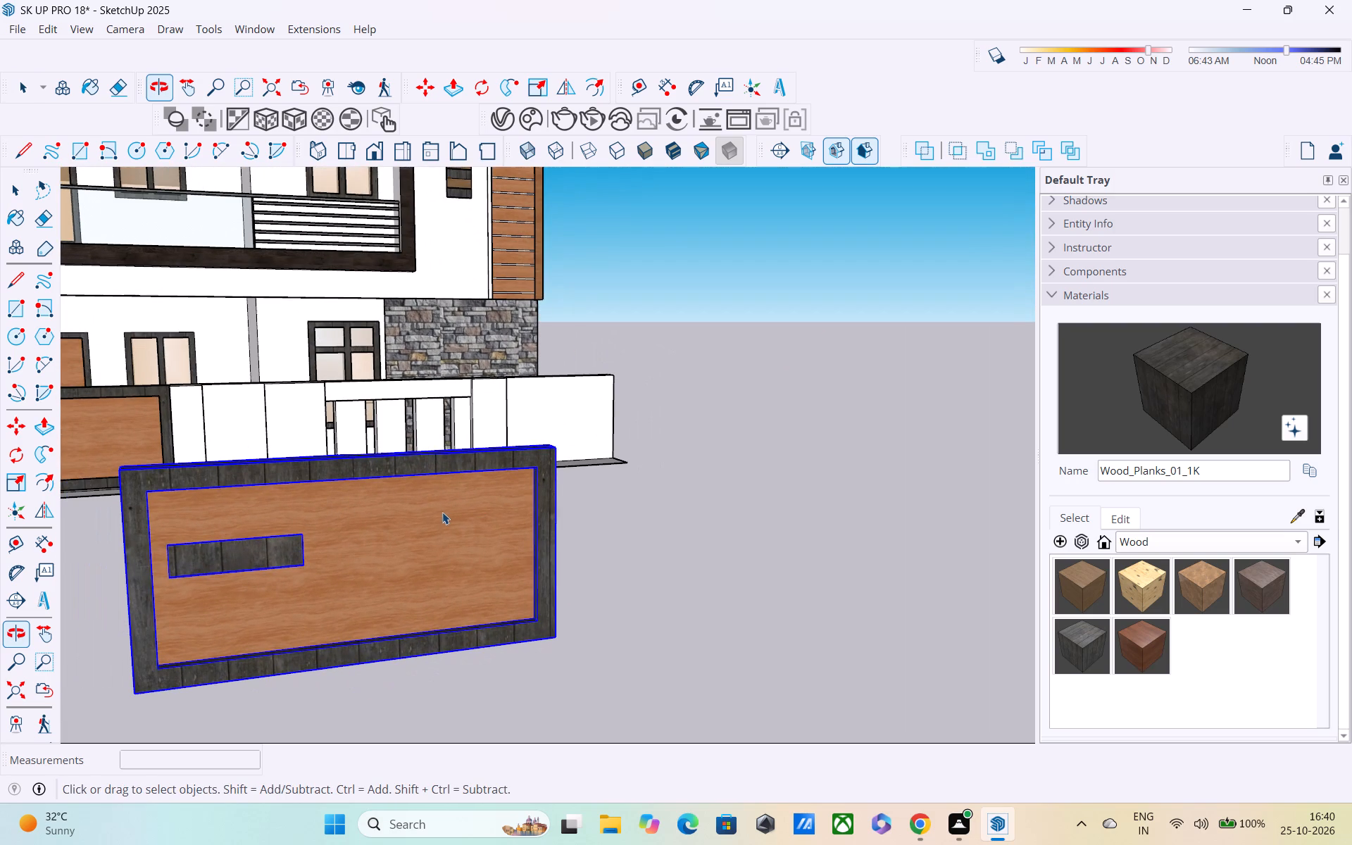
key("q")
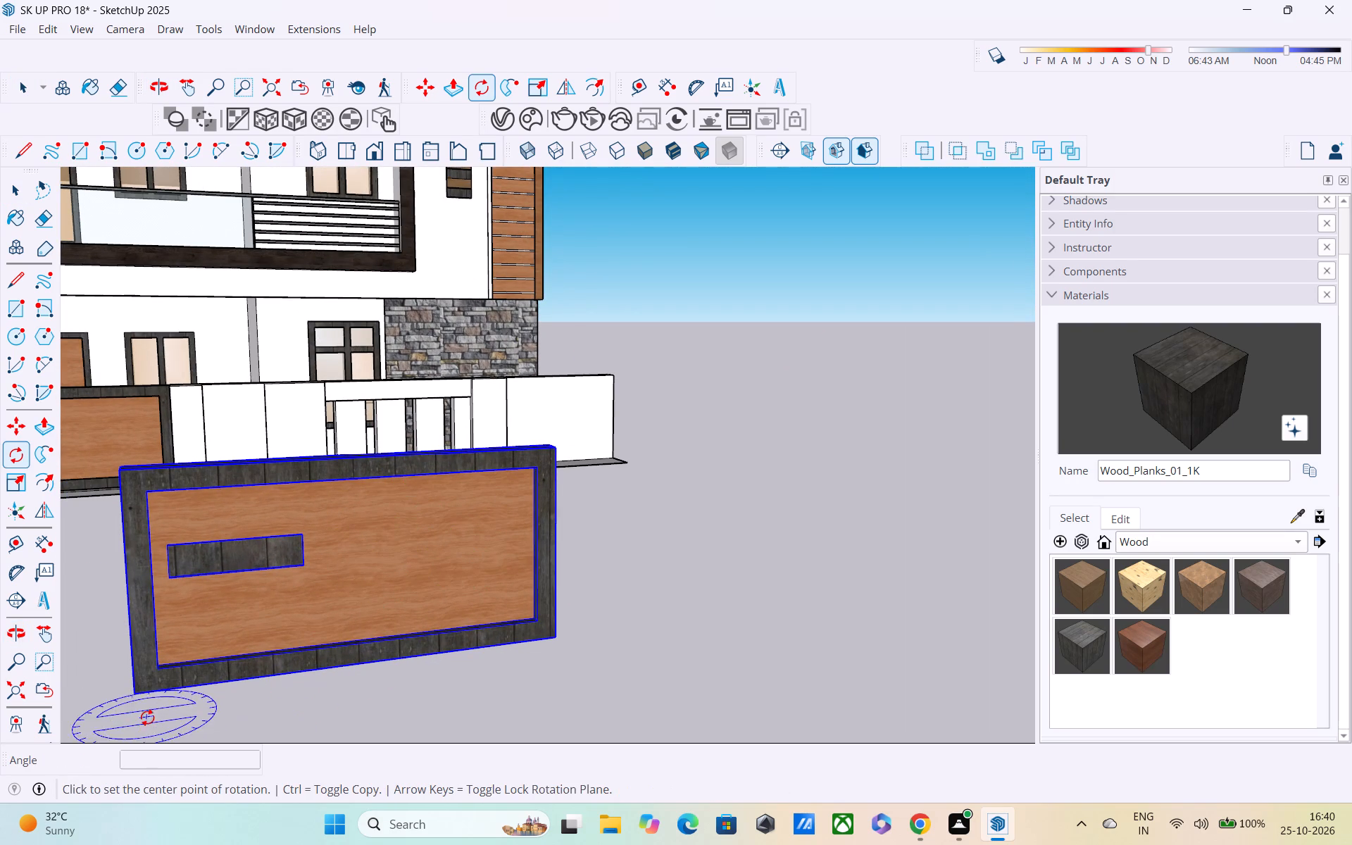
left_click(149, 704)
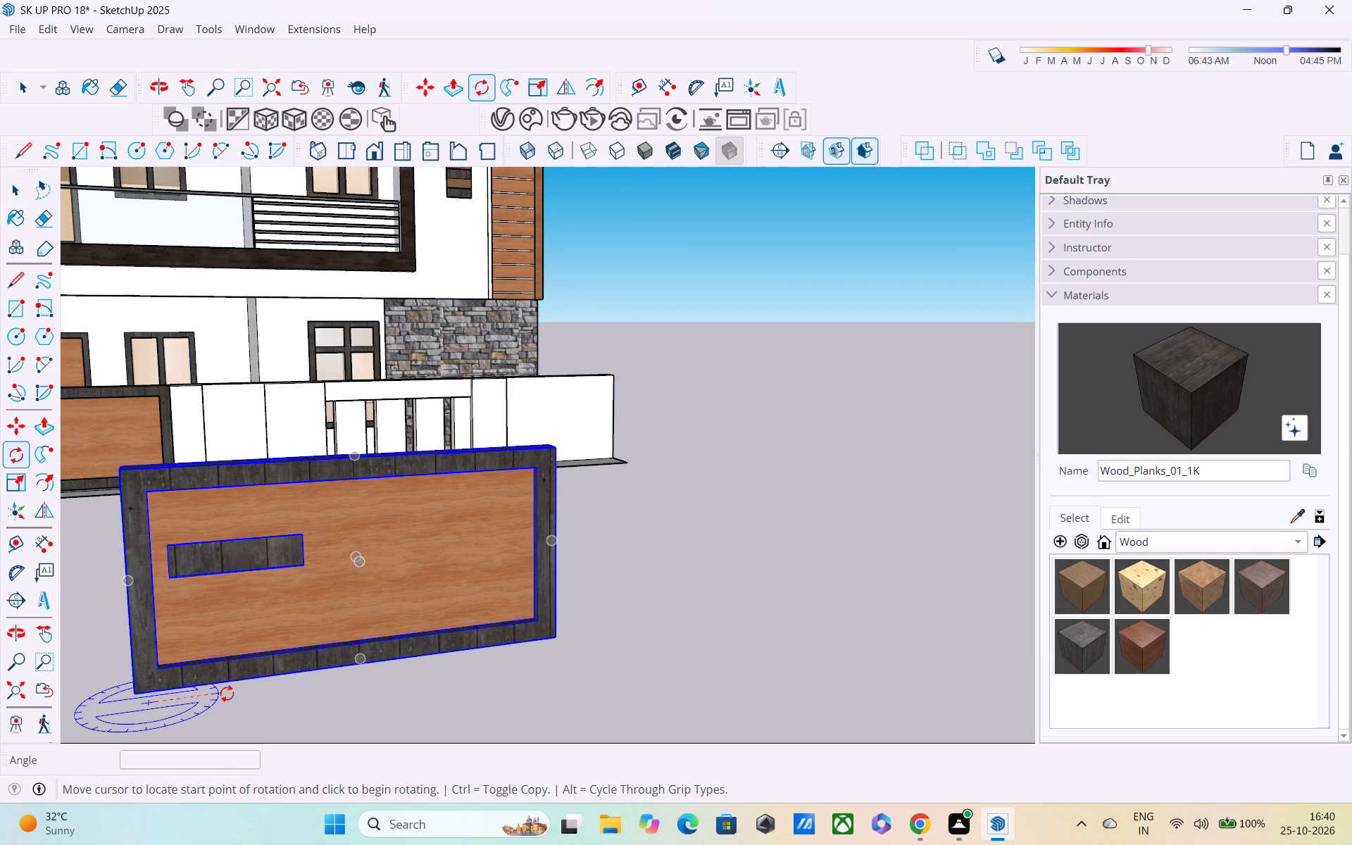
left_click(568, 640)
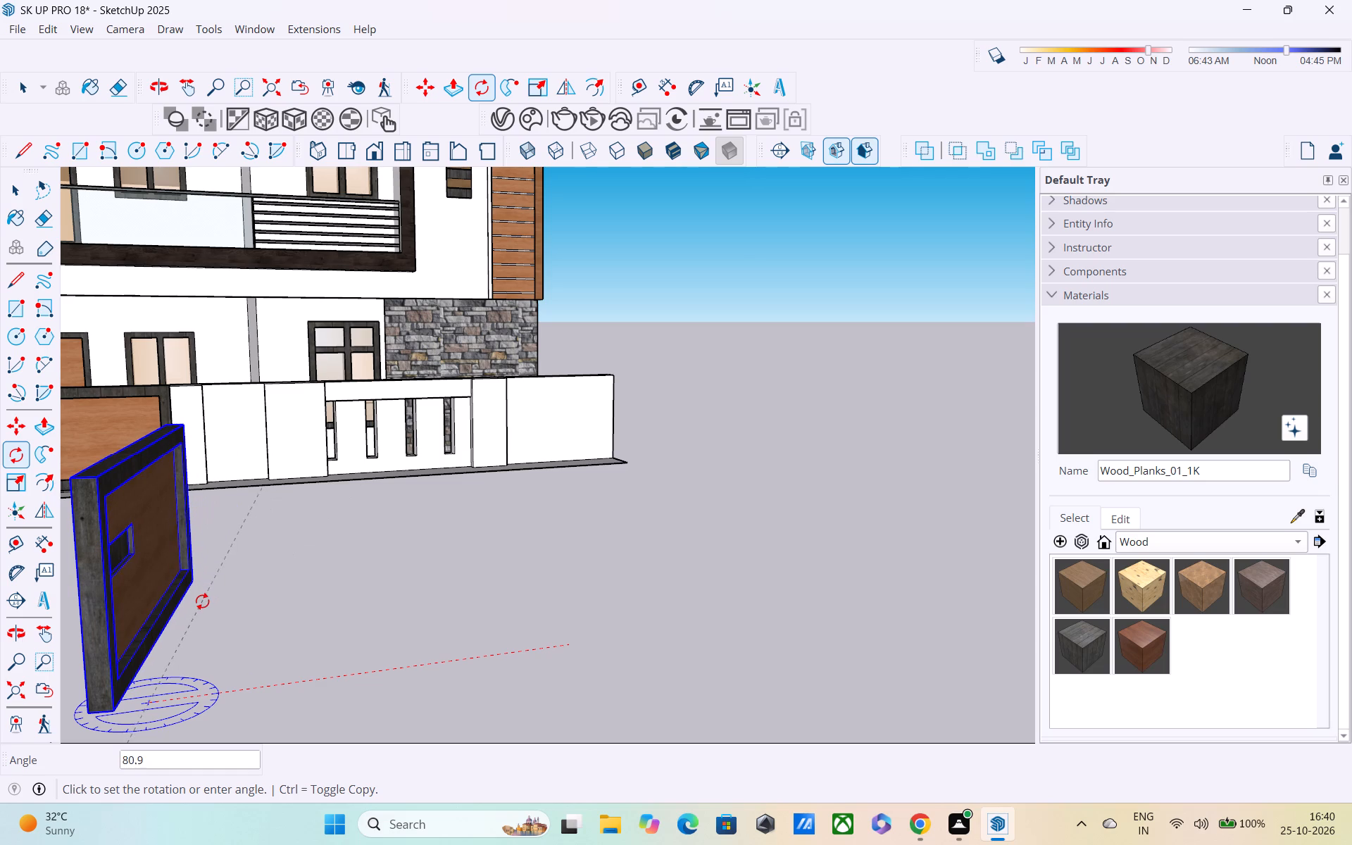
type("90")
key("Return")
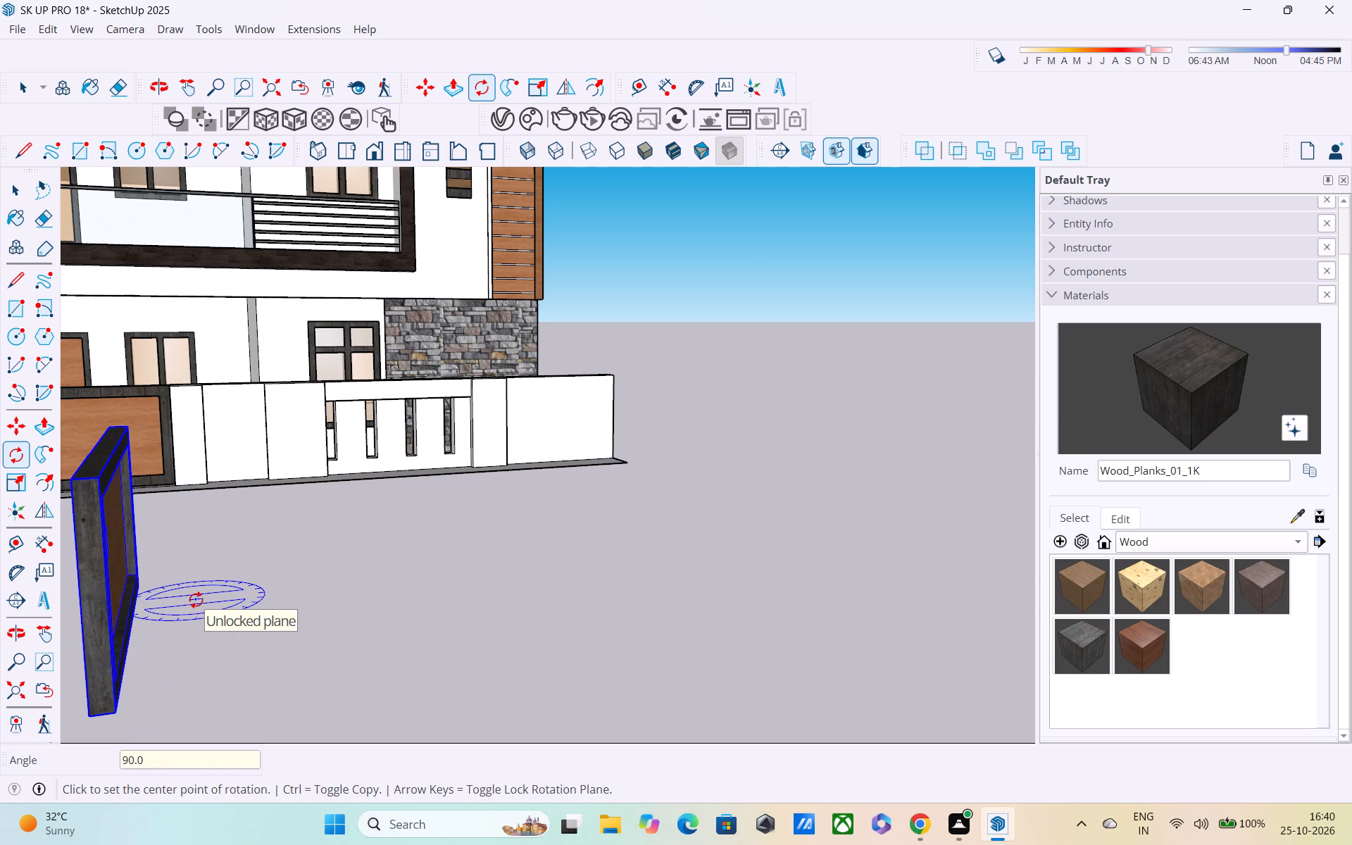
scroll(134, 520, "down", 3)
scroll(464, 553, "down", 1)
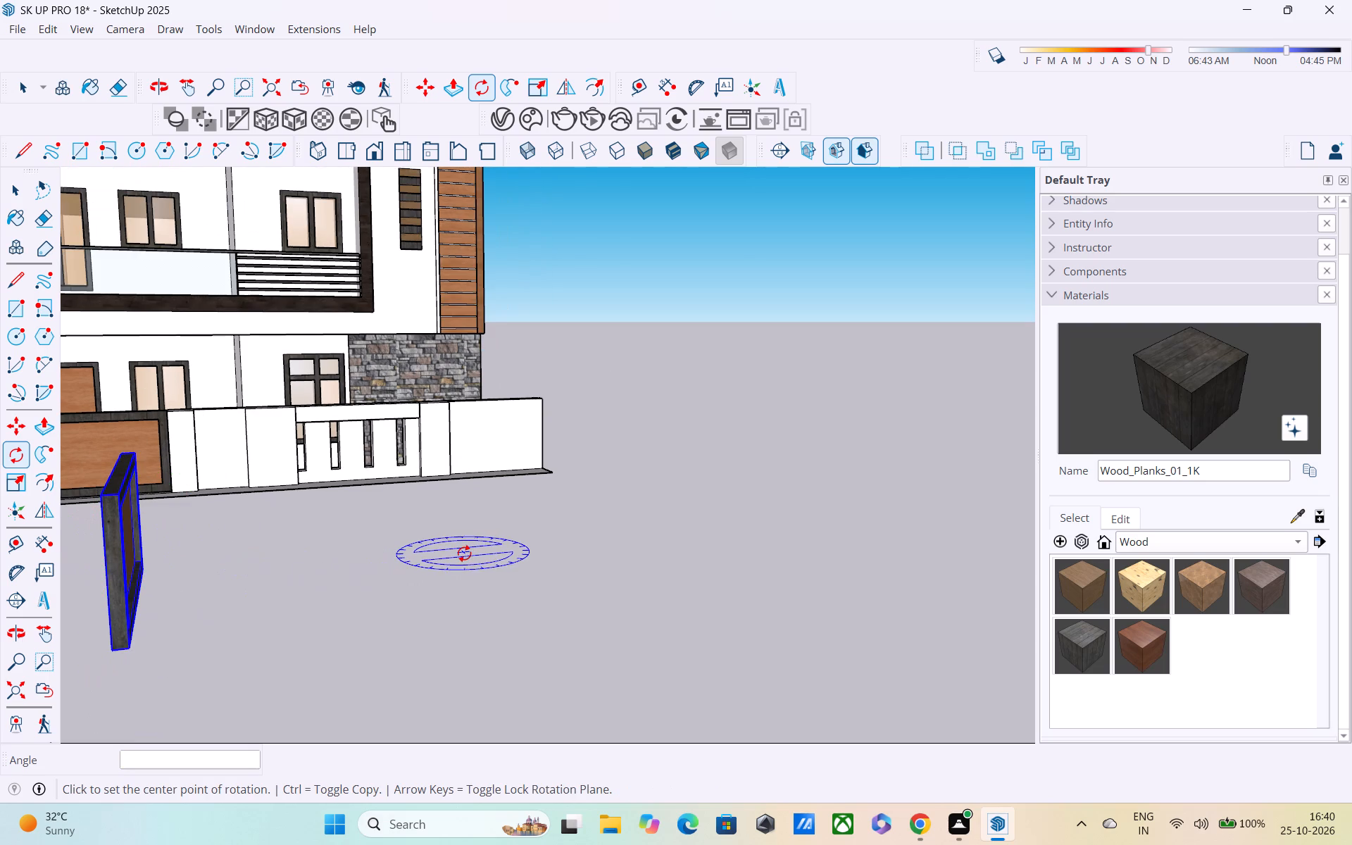
middle_click_drag(465, 553, 907, 563, "shift")
middle_click_drag(856, 561, 791, 576)
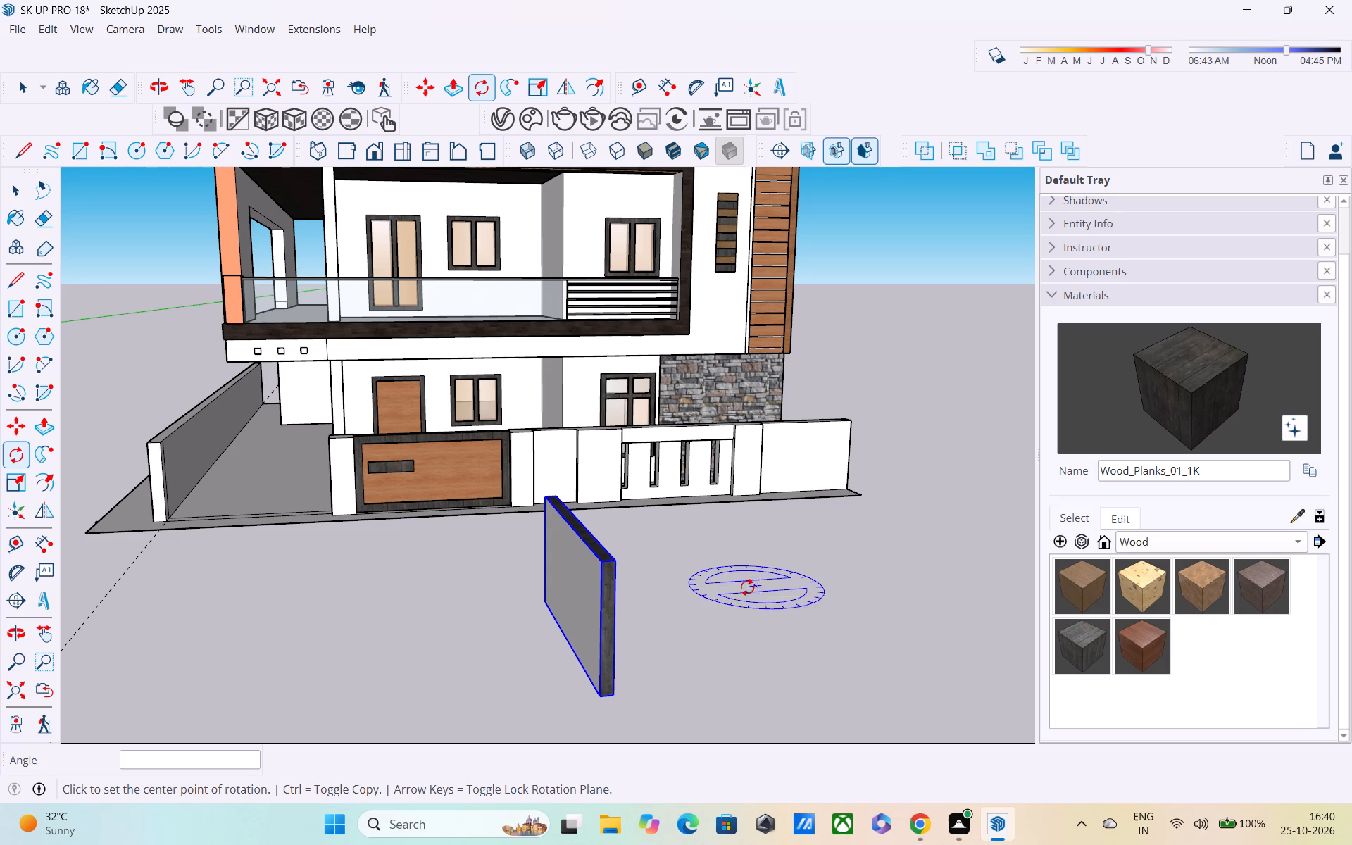
middle_click_drag(740, 585, 641, 633)
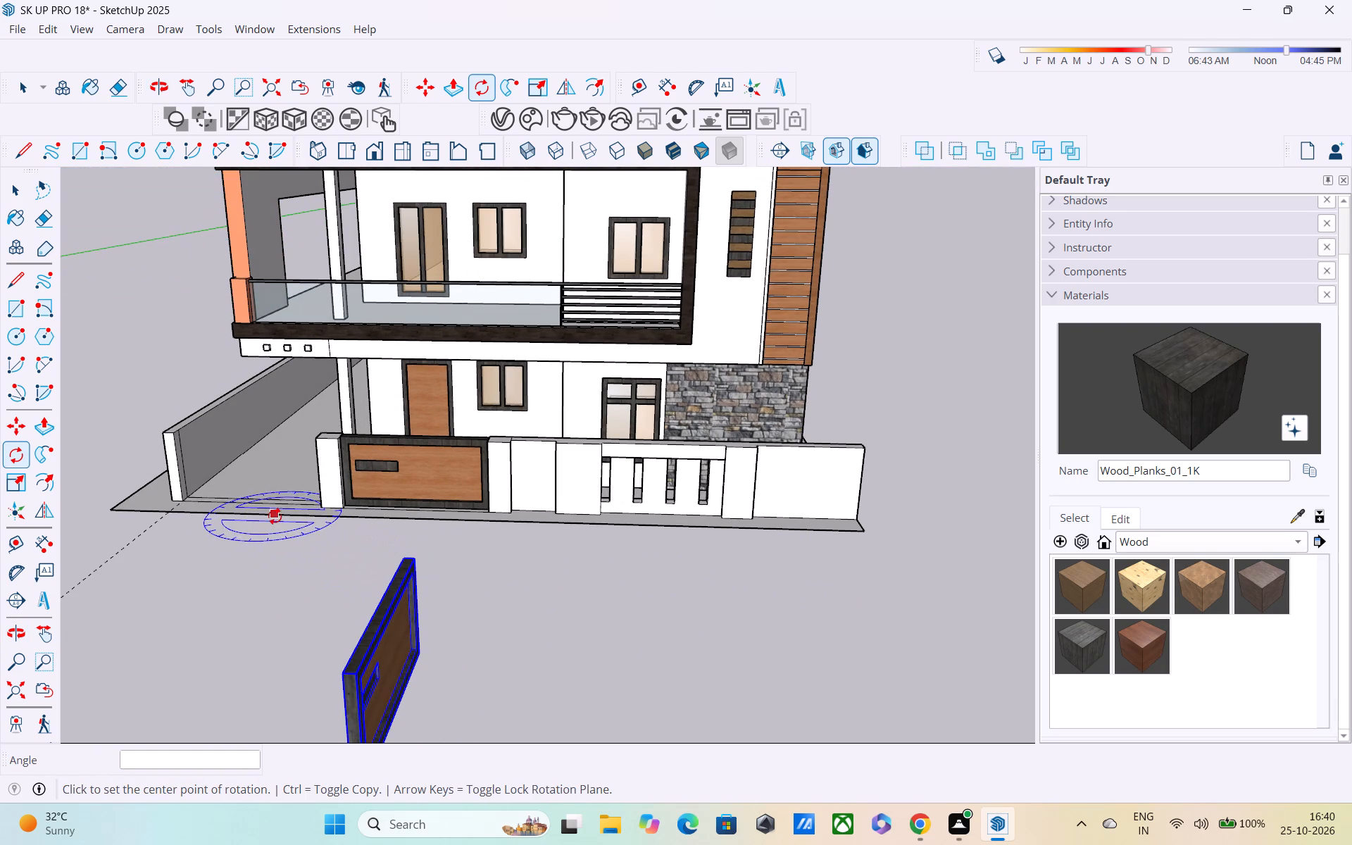
Push/Pull the inner side face at the front end of the open side boundary wall by about 2 15/16".
key("Escape")
key("space")
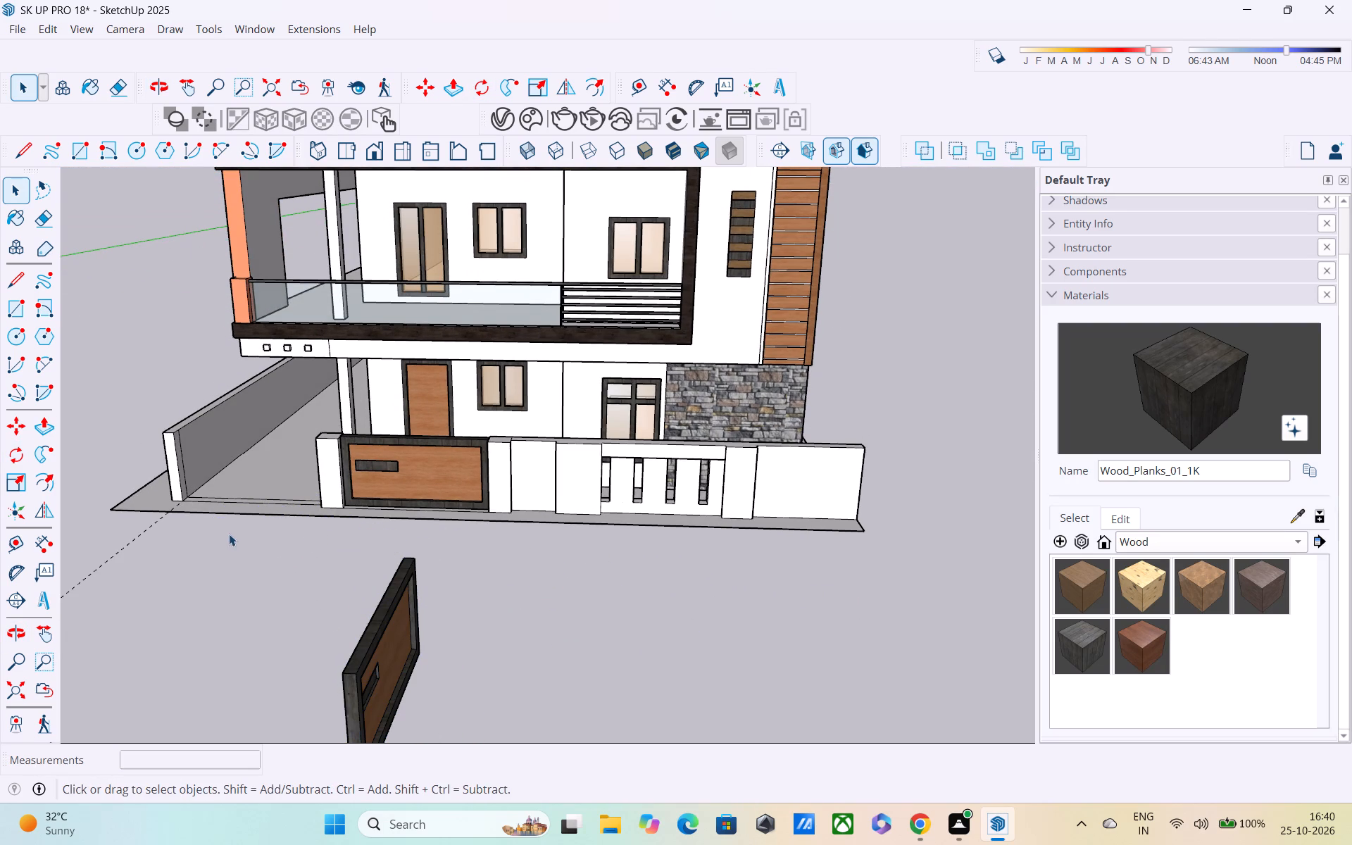
scroll(228, 533, "up", 2)
key("p")
scroll(168, 467, "up", 2)
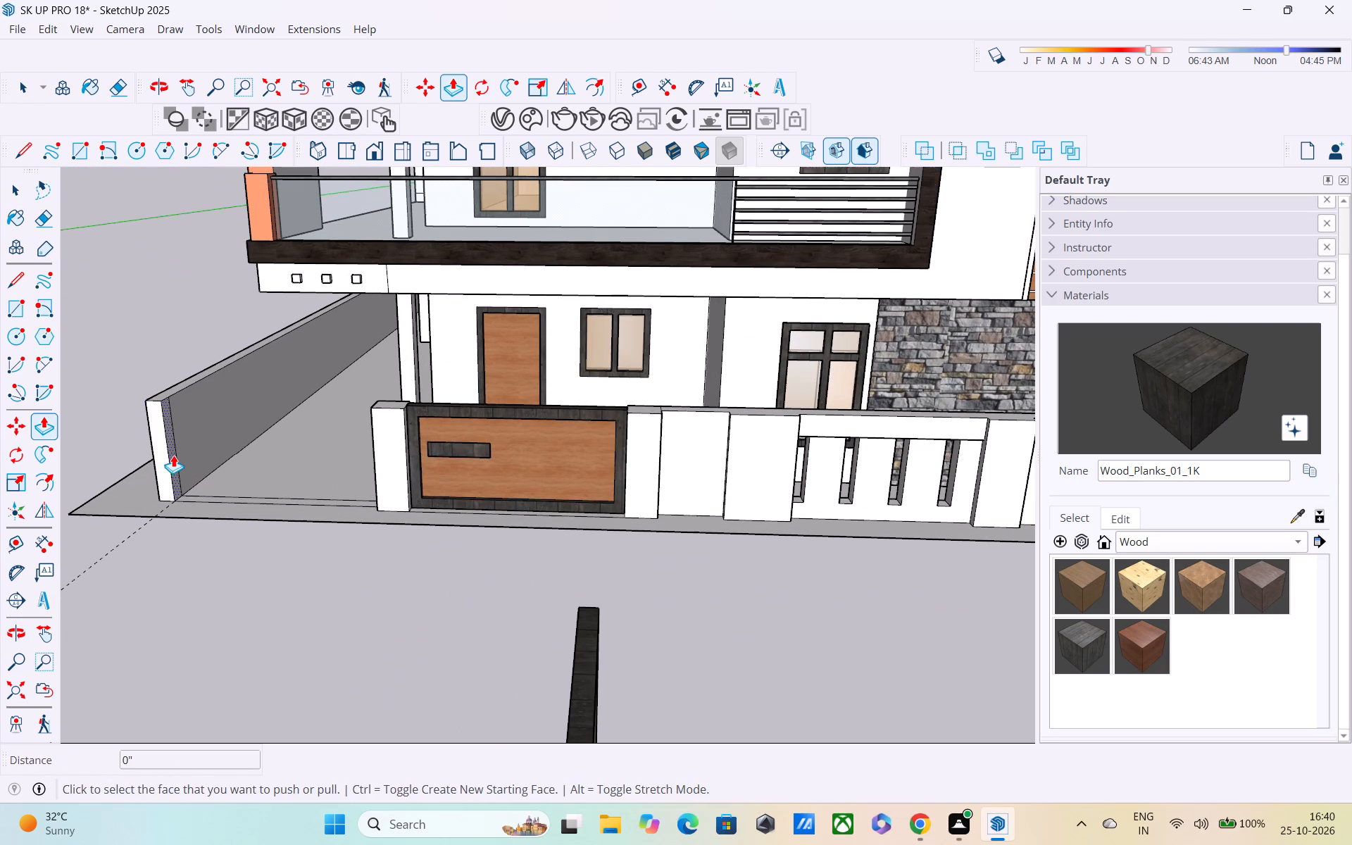
left_click(173, 452)
left_click(178, 454)
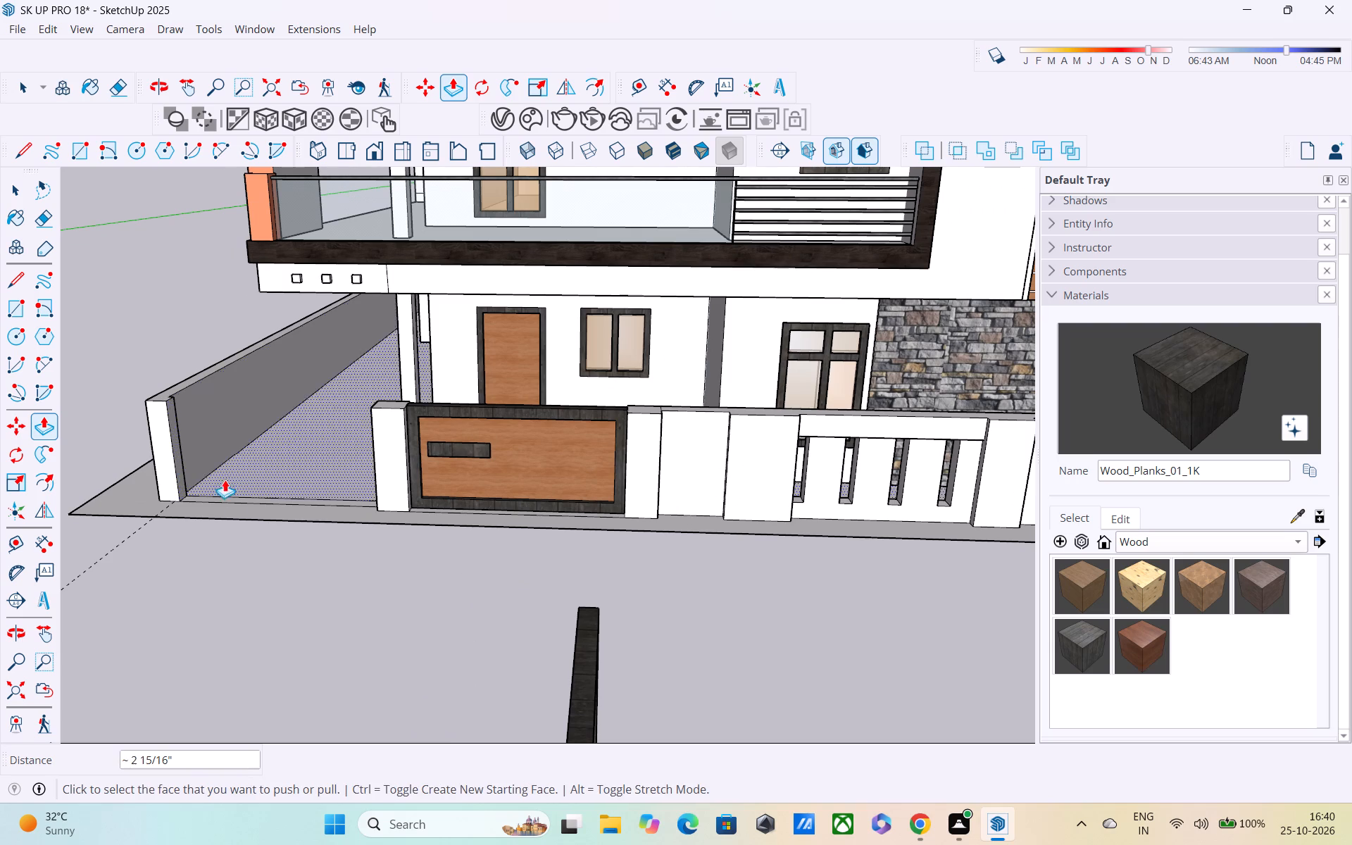
Move the rotated gate panel by its upper front corner about 35' to beside the side boundary wall's front end.
middle_click_drag(236, 504, 242, 603)
scroll(250, 597, "down", 3)
middle_click_drag(467, 663, 459, 558, "shift")
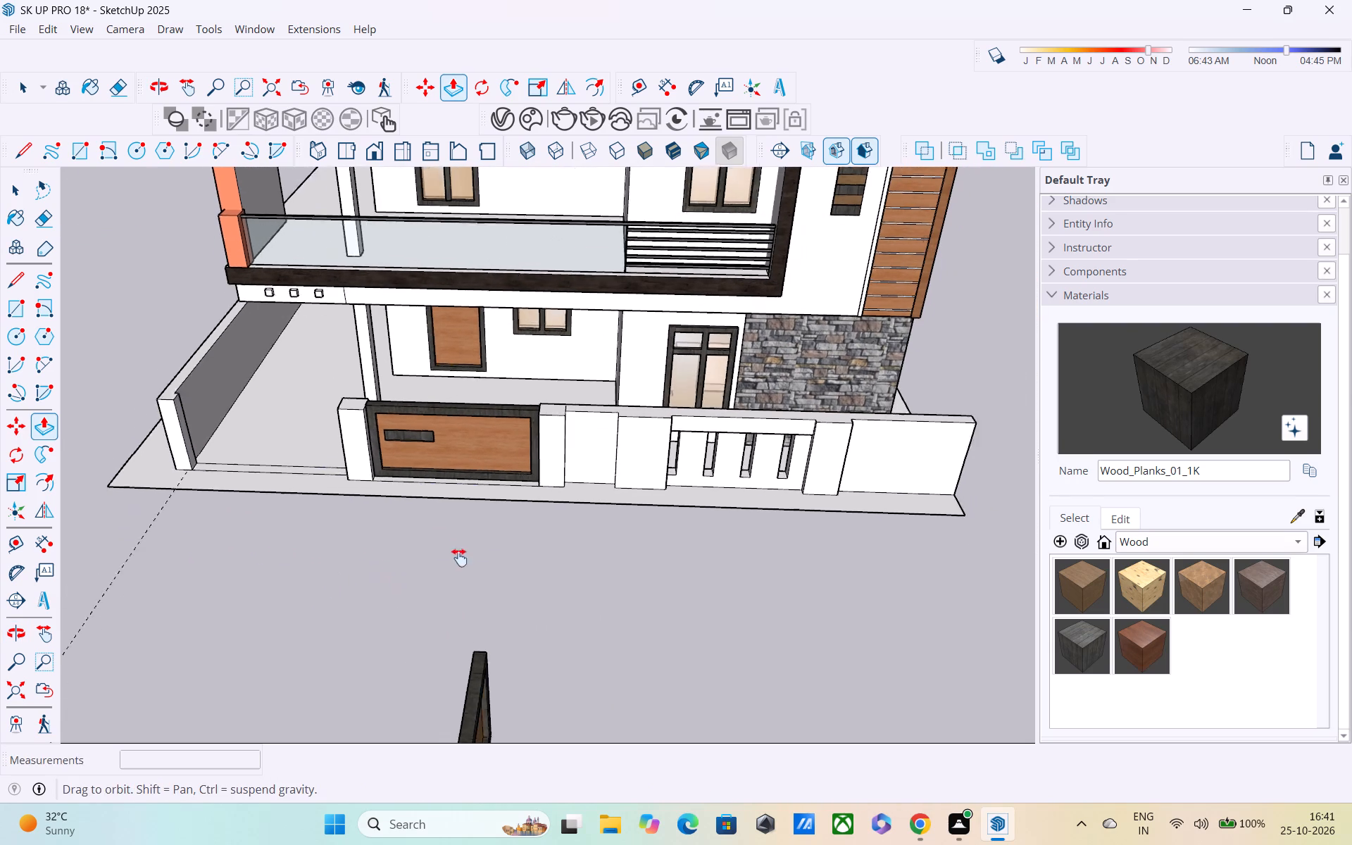
middle_click_drag(459, 558, 460, 412, "shift")
middle_click_drag(549, 764, 537, 530)
middle_click_drag(470, 624, 466, 377)
key("space")
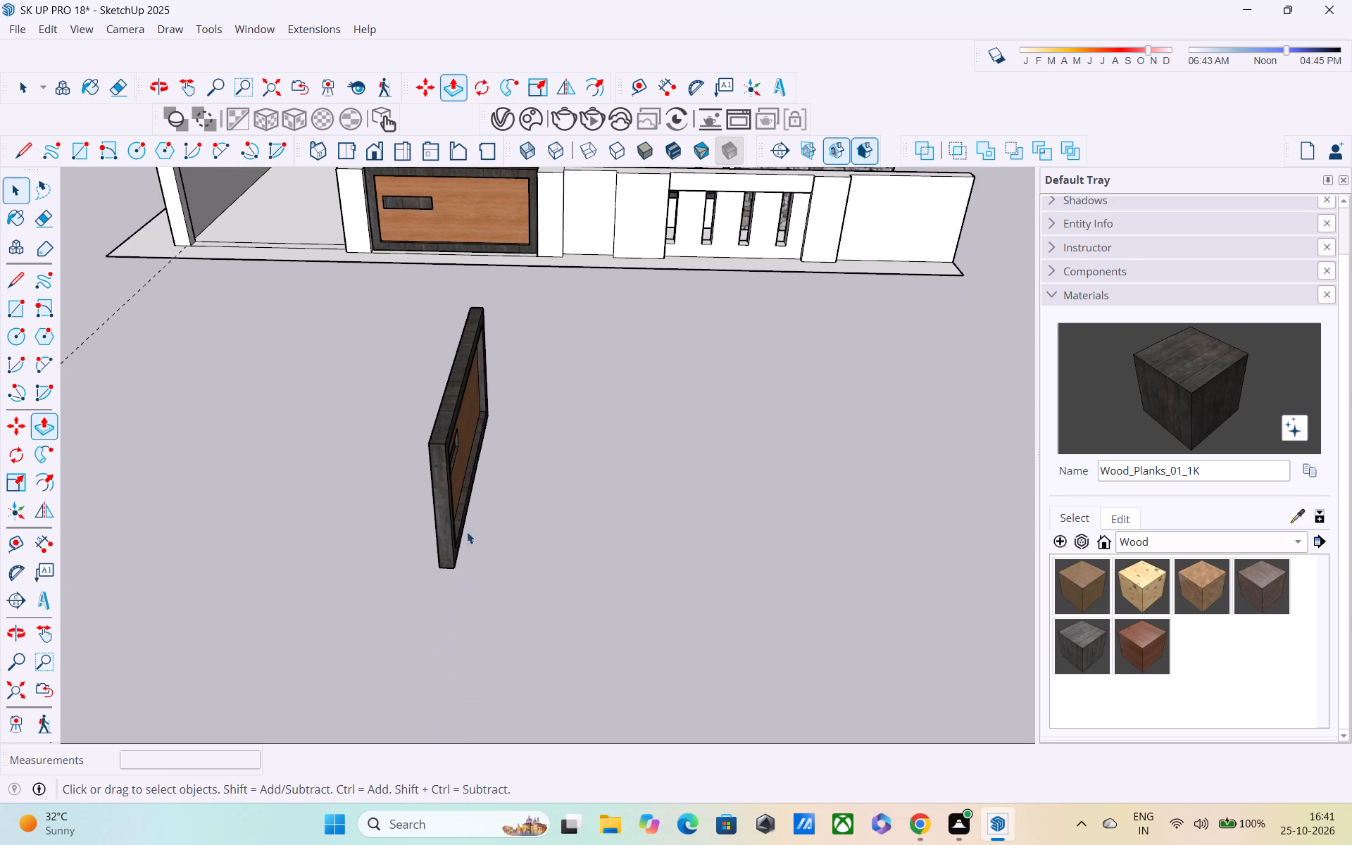
left_click(442, 502)
key("m")
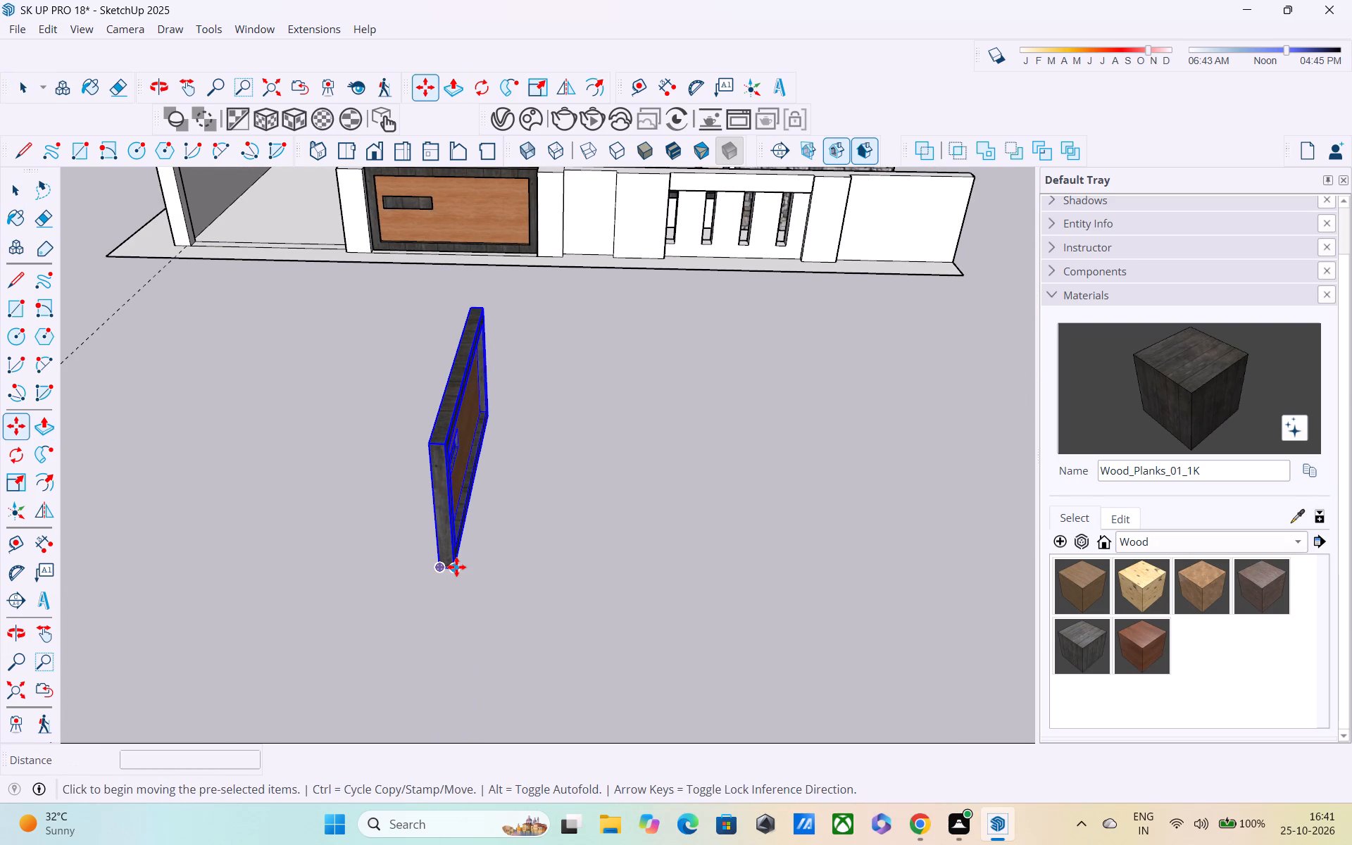
left_click(439, 443)
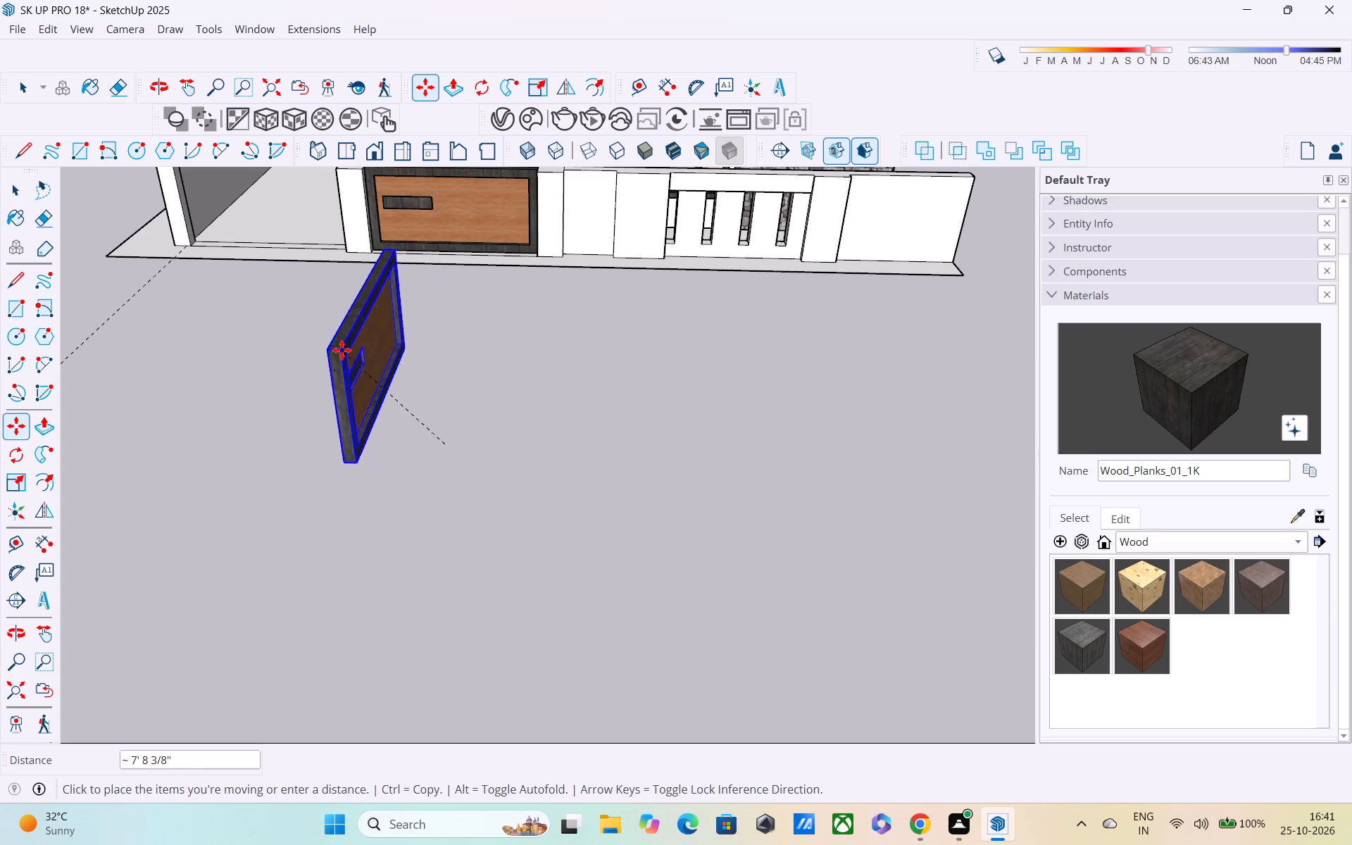
middle_click_drag(349, 420, 458, 827, "shift")
middle_click_drag(1151, 503, 1141, 386, "shift")
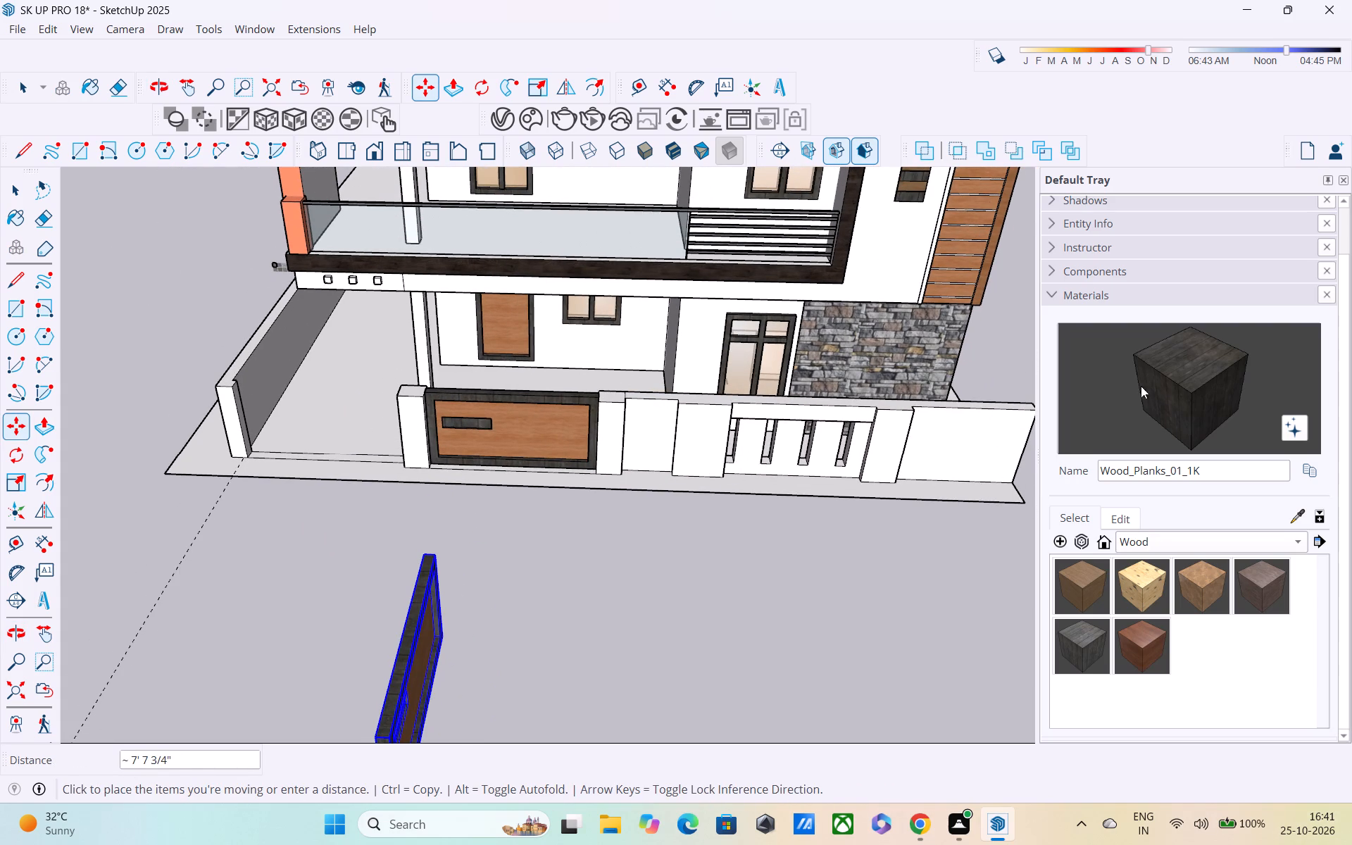
middle_click_drag(1141, 386, 1138, 367, "shift")
scroll(687, 542, "down", 1)
middle_click_drag(620, 512, 599, 447, "shift")
scroll(268, 355, "up", 2)
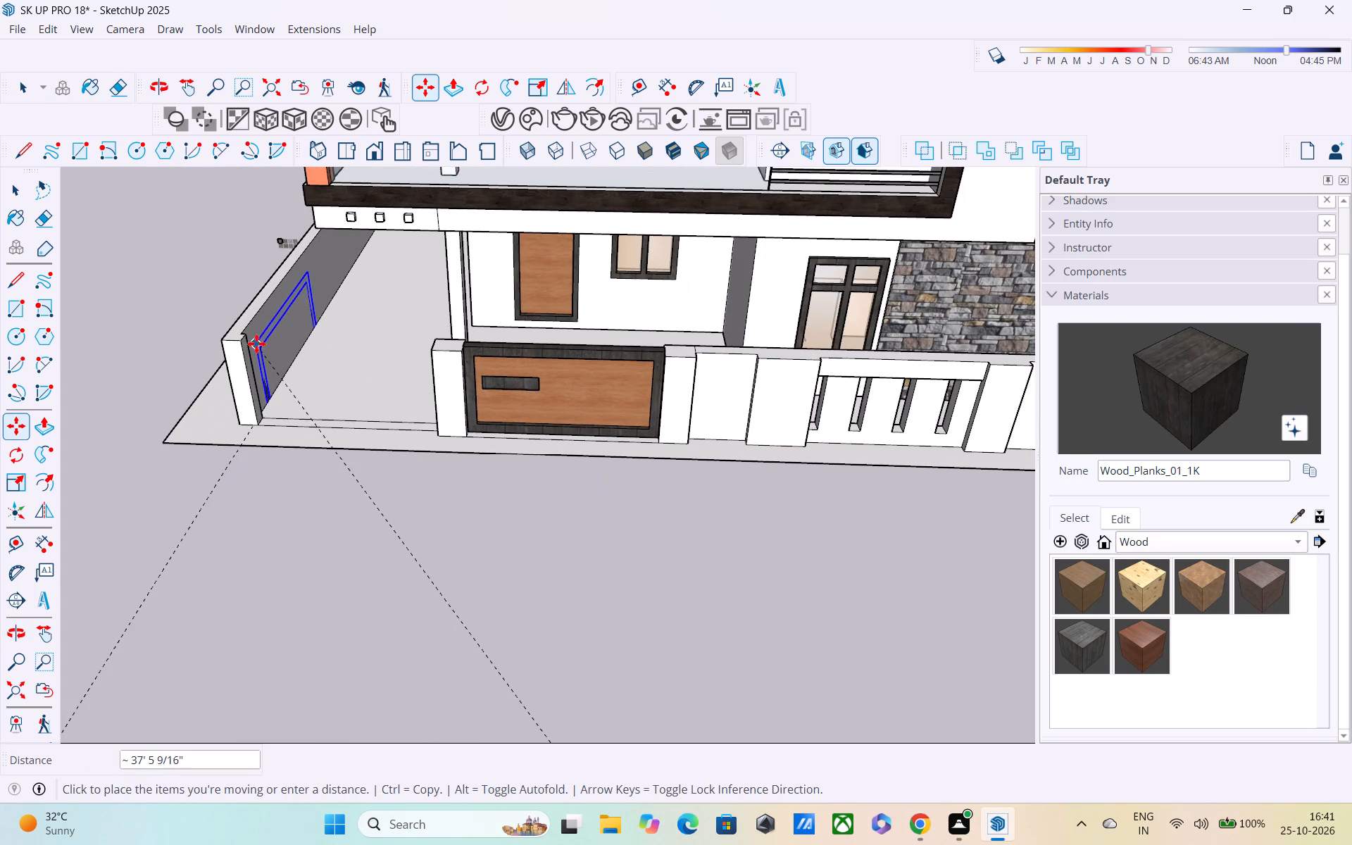
scroll(255, 341, "up", 2)
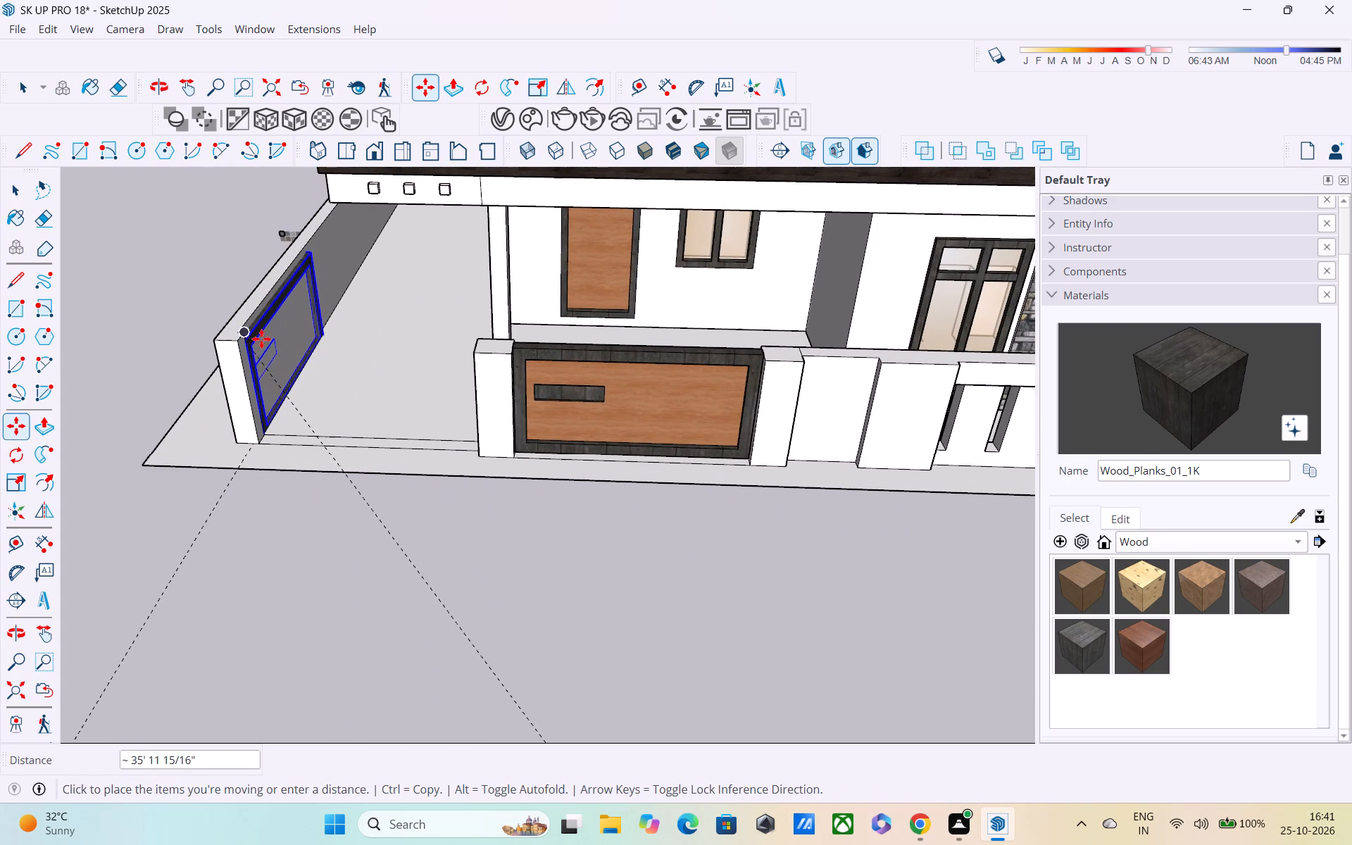
middle_click_drag(276, 344, 382, 353)
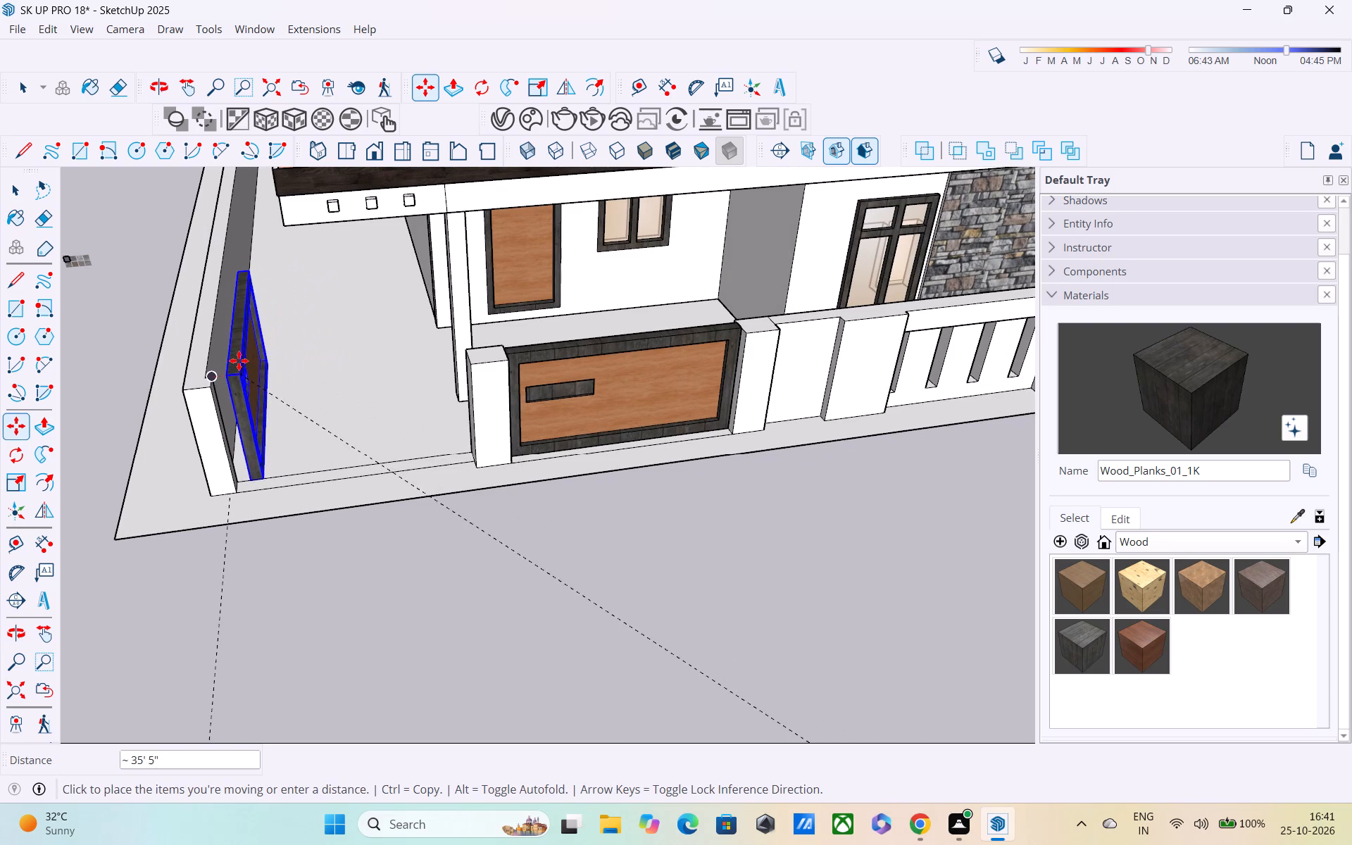
left_click(265, 361)
Move the rotated gate panel by its upper corner onto the inner top corner of the side wall's end pillar and deselect it.
left_click(251, 377)
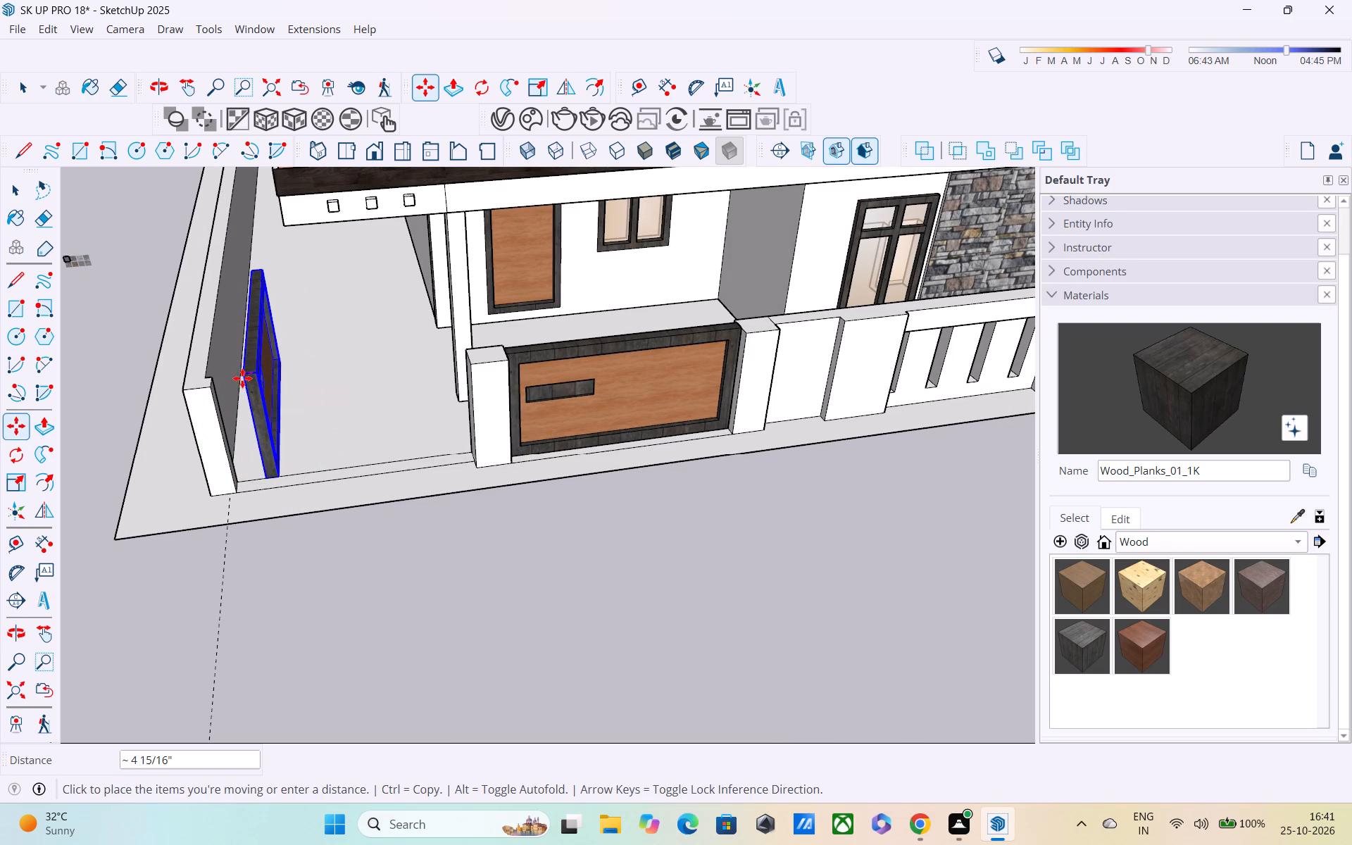
left_click(215, 381)
middle_click_drag(298, 405, 276, 375)
key("space")
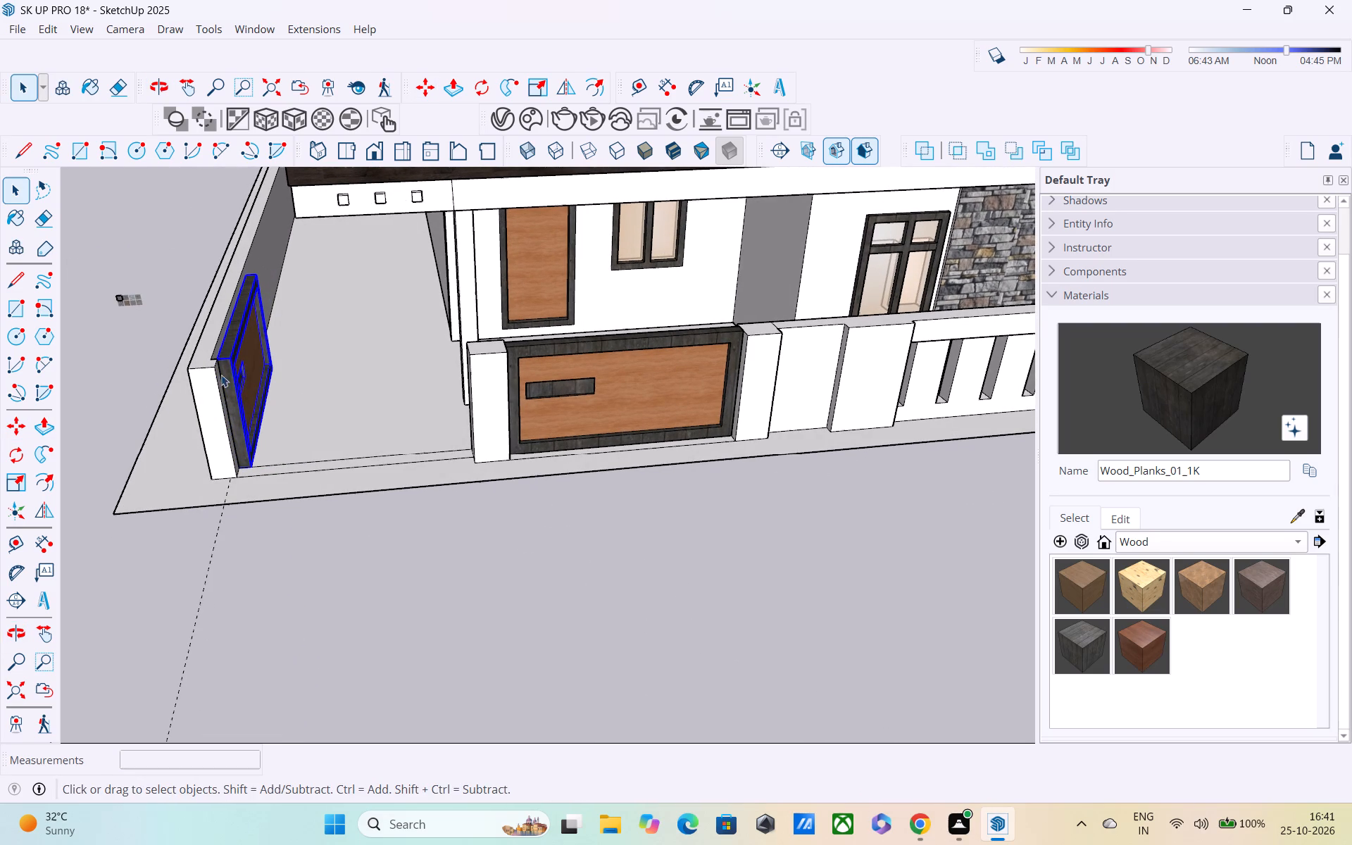
left_click(141, 333)
Examine how the rotated gate panel sits against the side wall's pillar and lines up with the front gate opening.
middle_click_drag(220, 399, 218, 356)
scroll(227, 340, "up", 1)
scroll(227, 340, "down", 4)
middle_click_drag(390, 435, 368, 308)
scroll(368, 308, "up", 1)
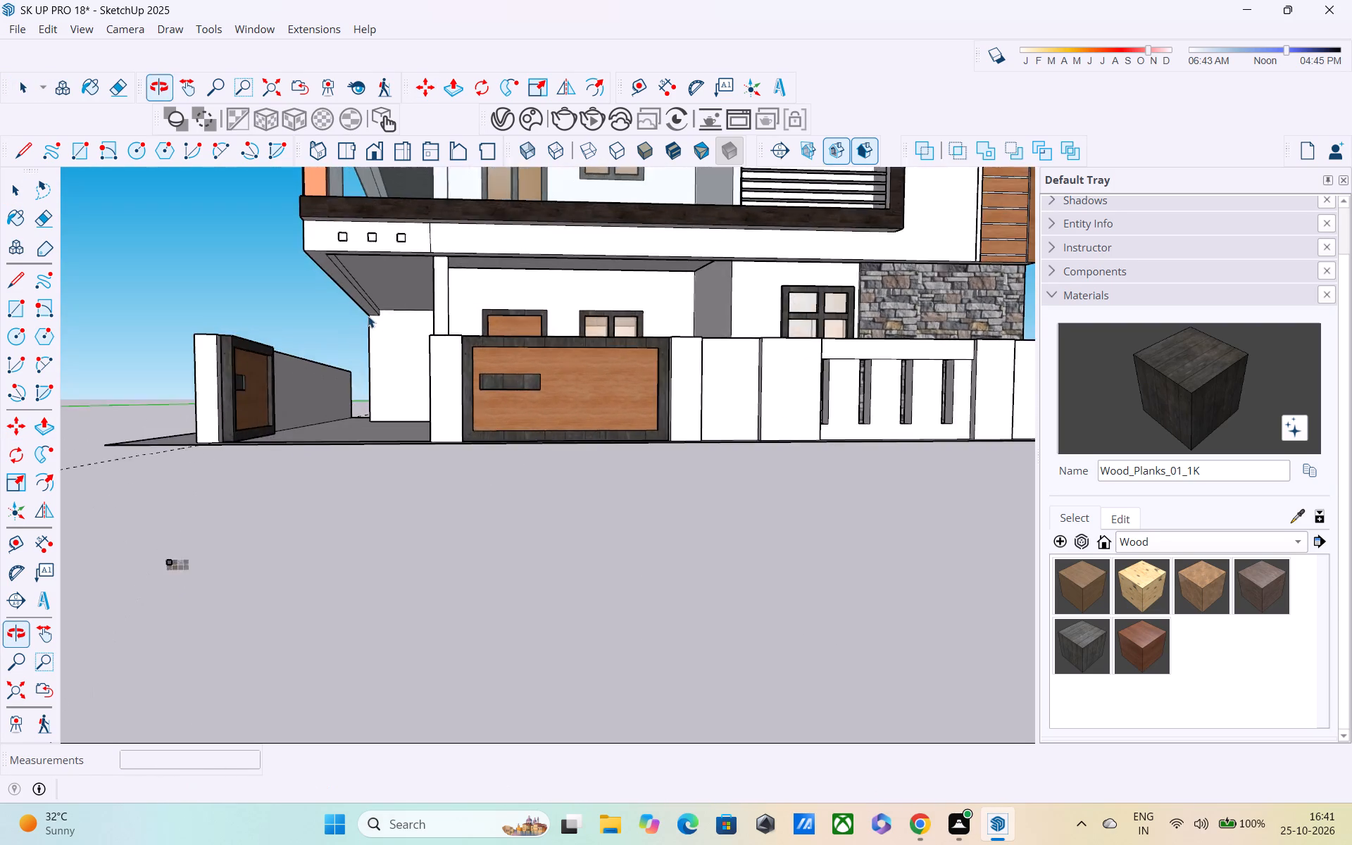
scroll(353, 349, "down", 2)
middle_click_drag(346, 377, 224, 411)
scroll(226, 415, "down", 1)
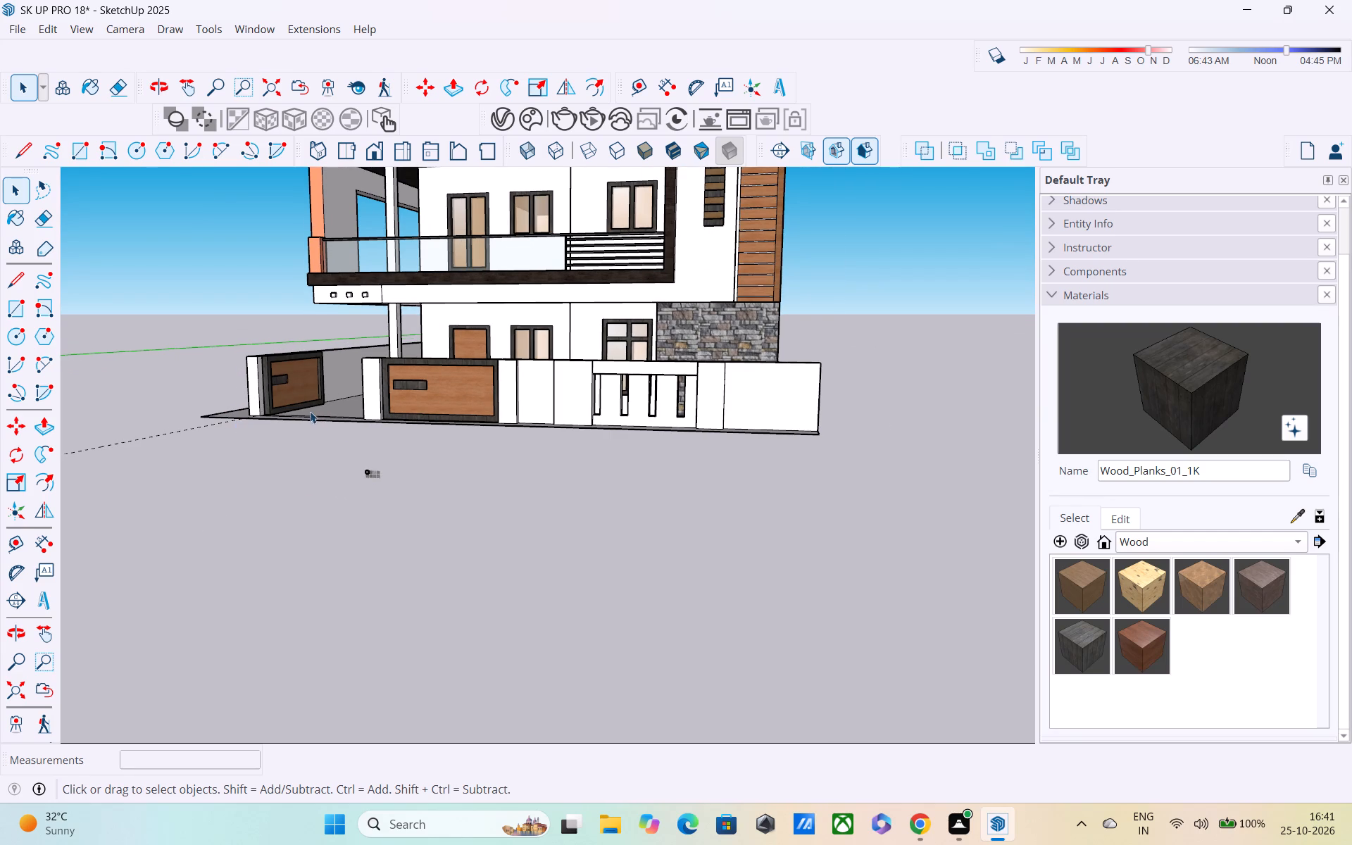
Open the rotated gate panel's group and Push/Pull its recessed slot face about 1 3/8" flush with the wooden panel face.
scroll(308, 411, "up", 10)
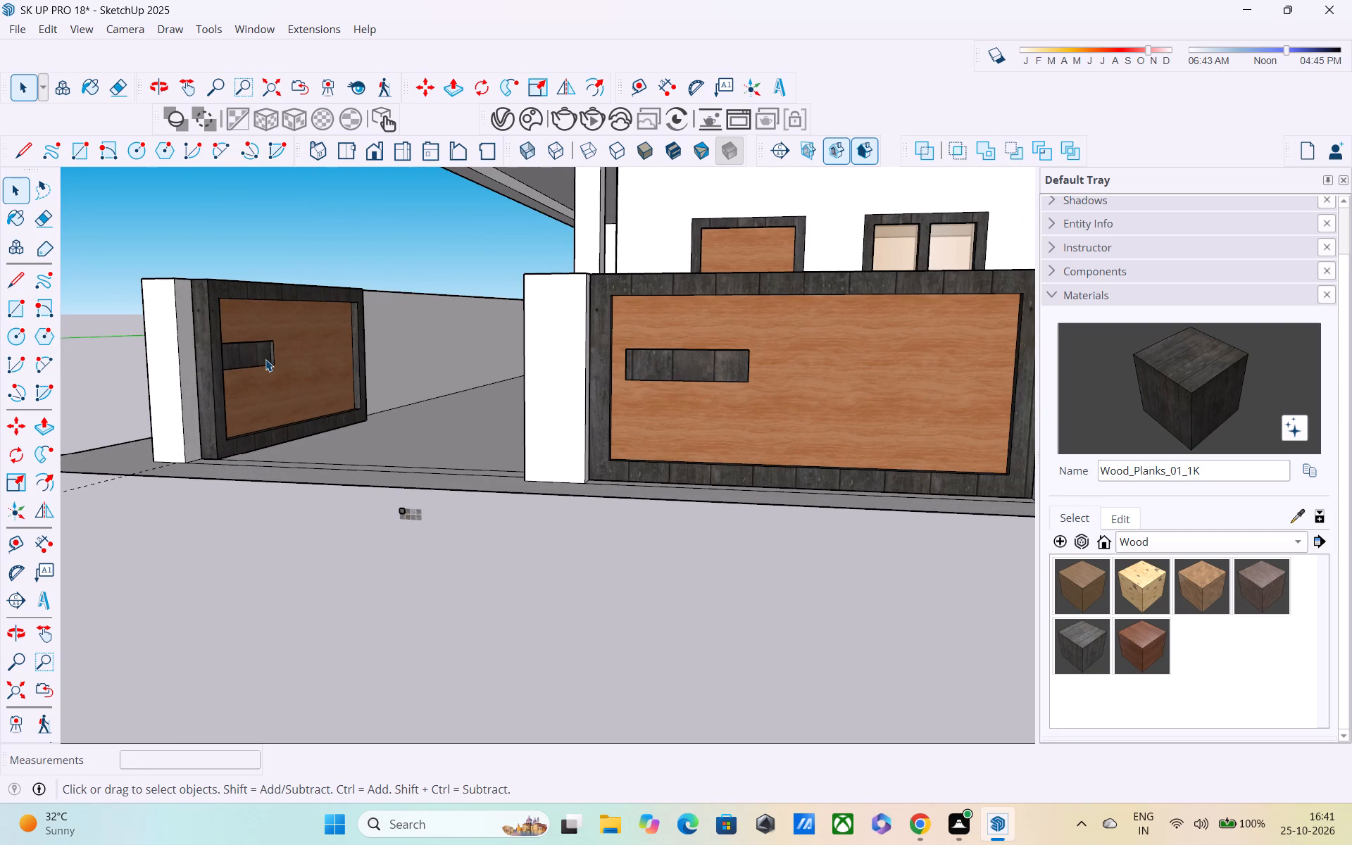
left_click(215, 386)
double_click(209, 388)
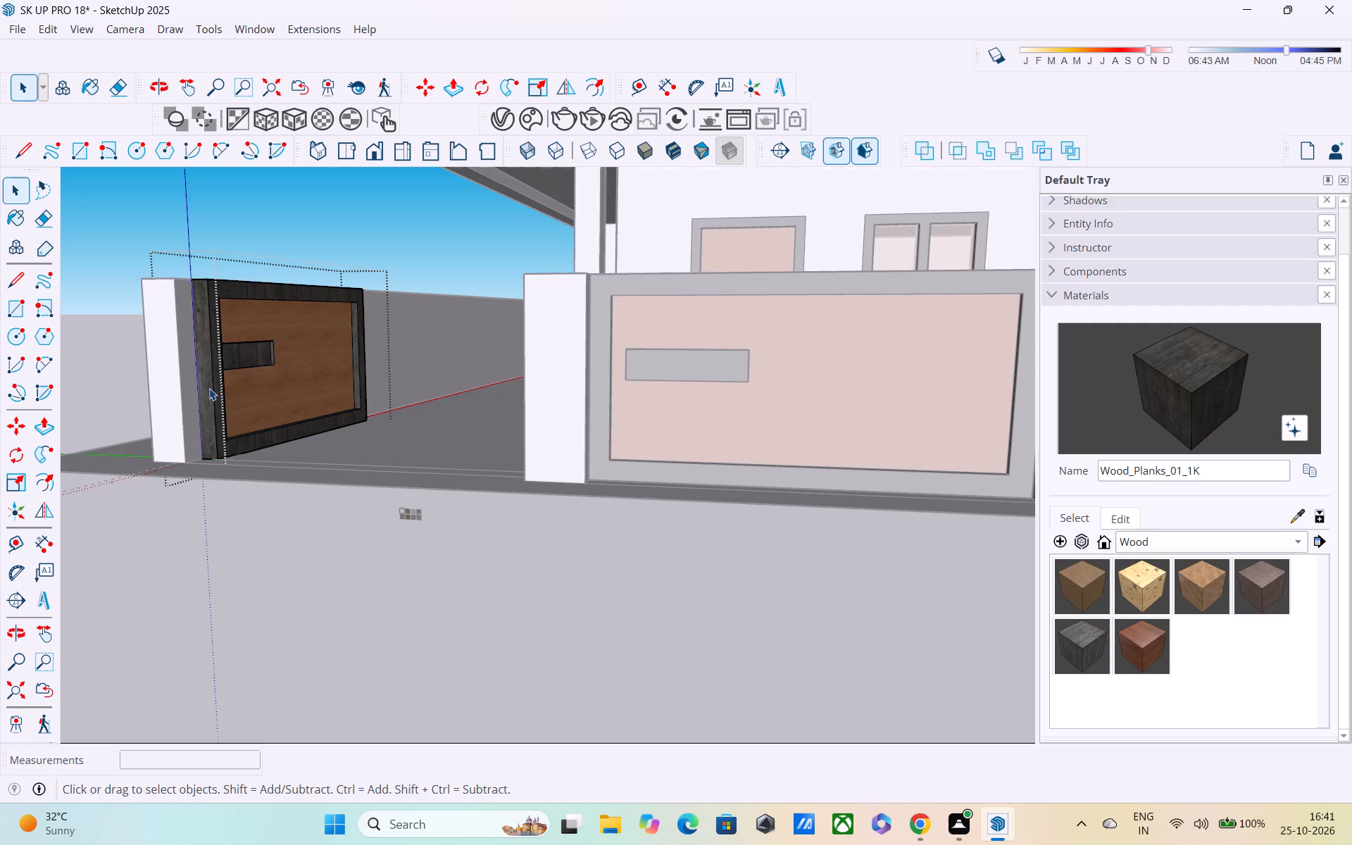
middle_click_drag(275, 458, 242, 504)
scroll(244, 355, "up", 5)
middle_click_drag(273, 337, 211, 315)
scroll(211, 315, "up", 1)
scroll(271, 338, "up", 5)
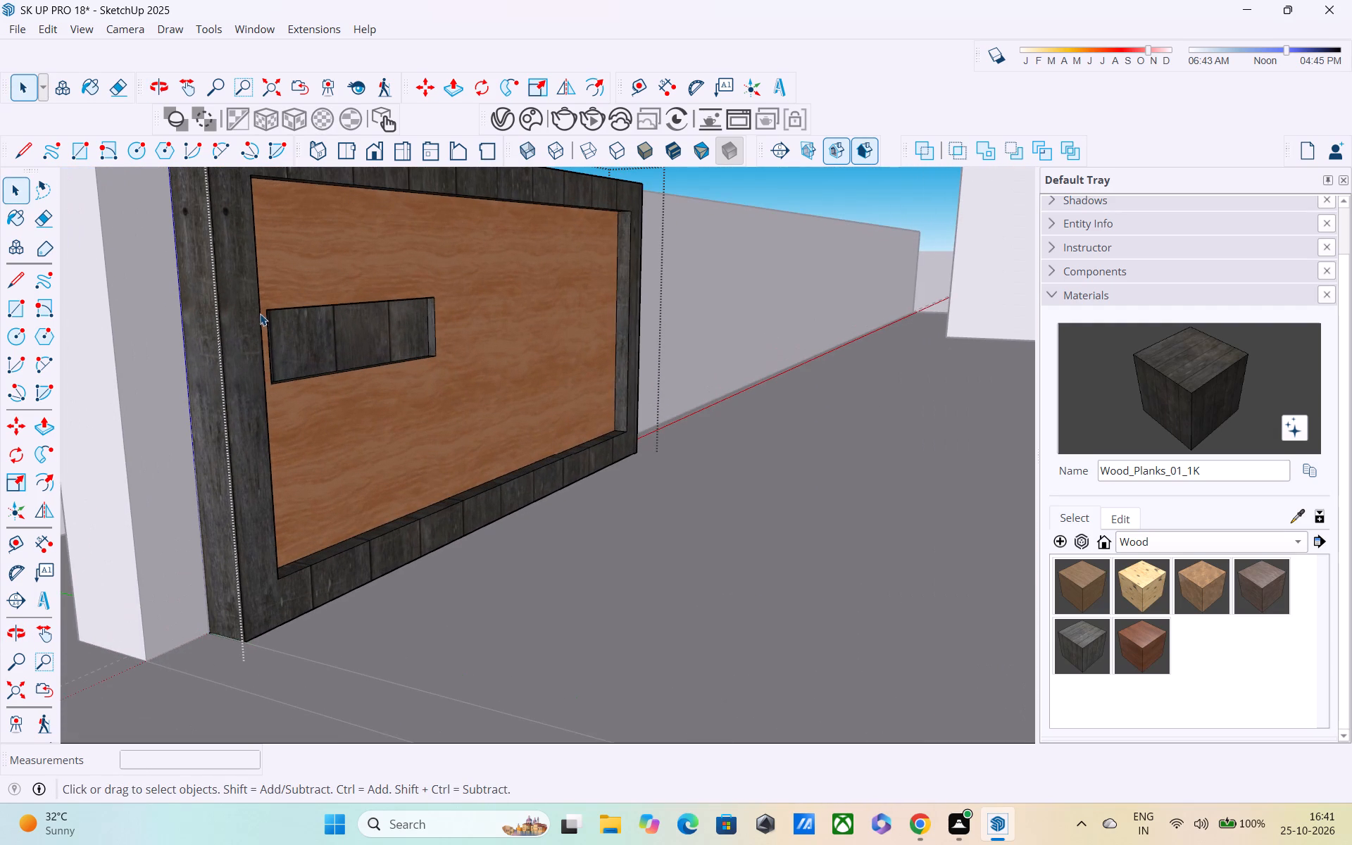
left_click_drag(260, 302, 483, 370)
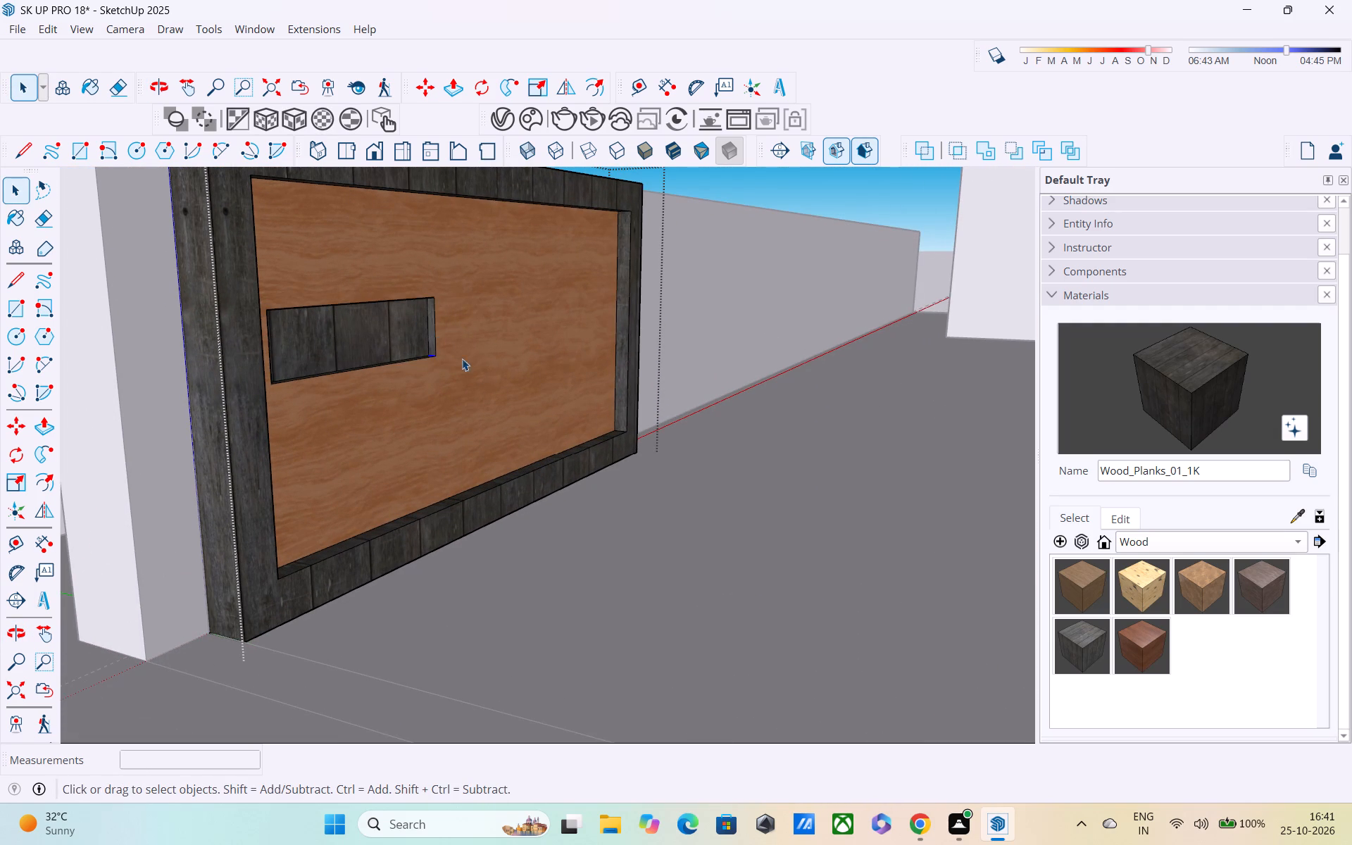
middle_click_drag(444, 342, 232, 332)
scroll(301, 313, "up", 2)
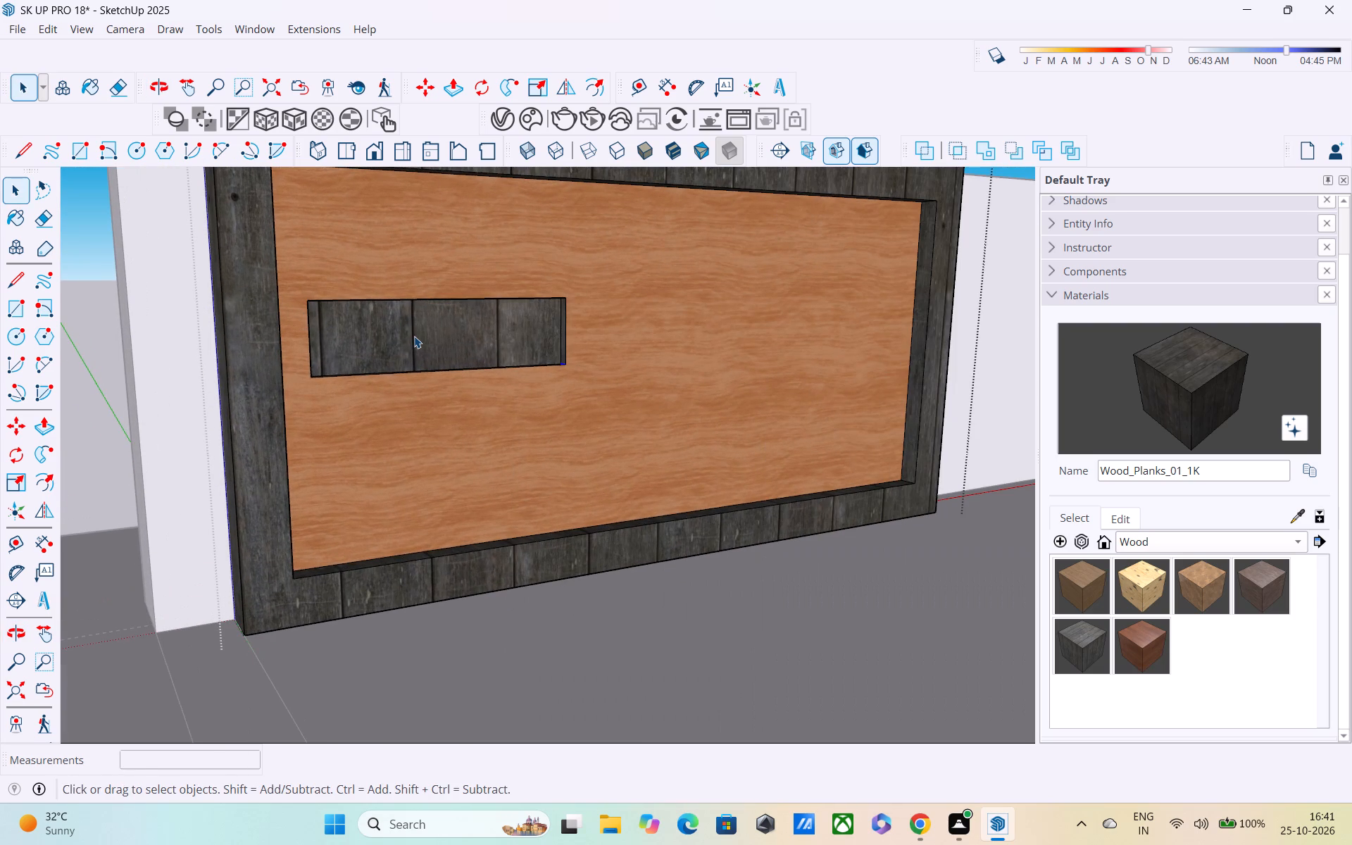
key("p")
left_click(415, 321)
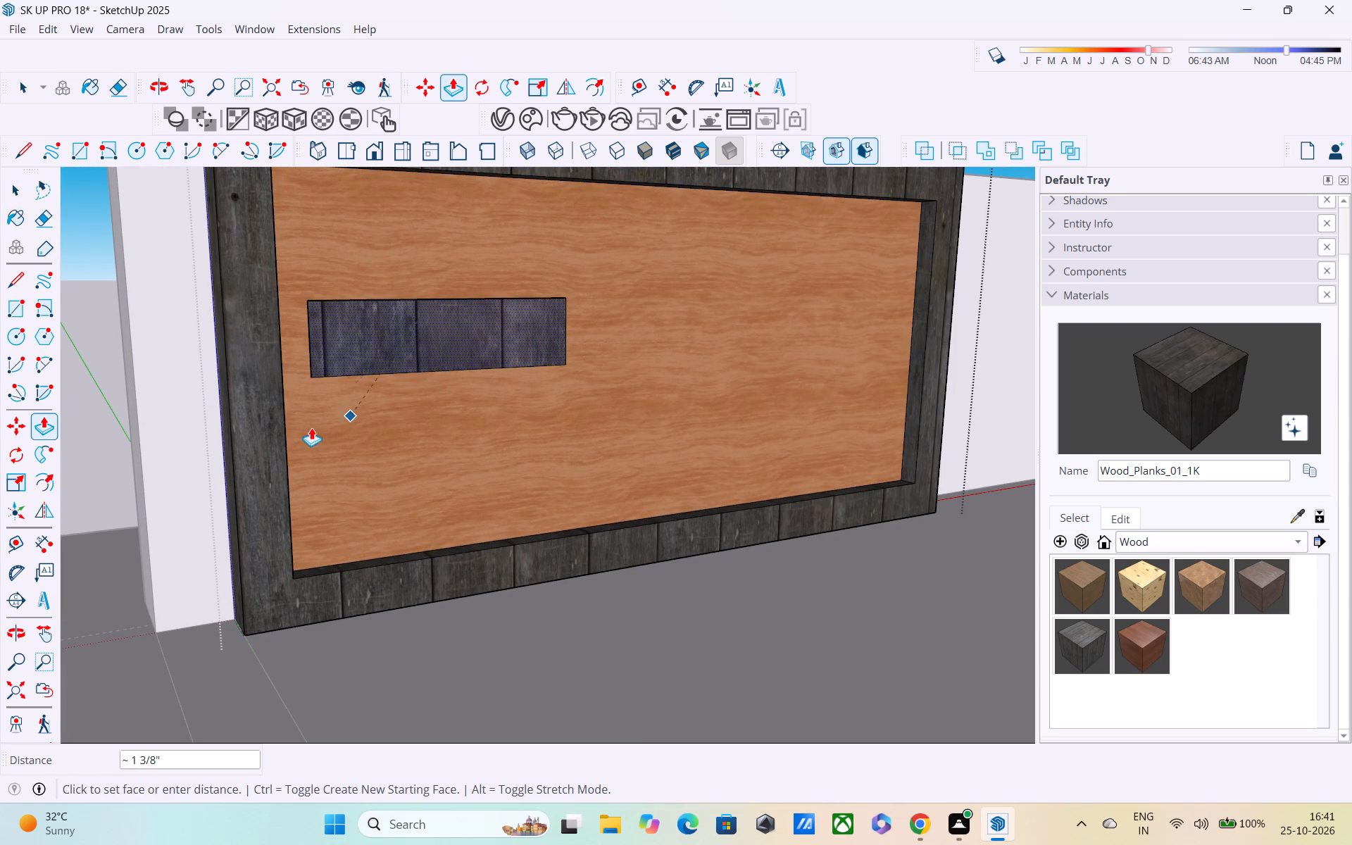
left_click(320, 430)
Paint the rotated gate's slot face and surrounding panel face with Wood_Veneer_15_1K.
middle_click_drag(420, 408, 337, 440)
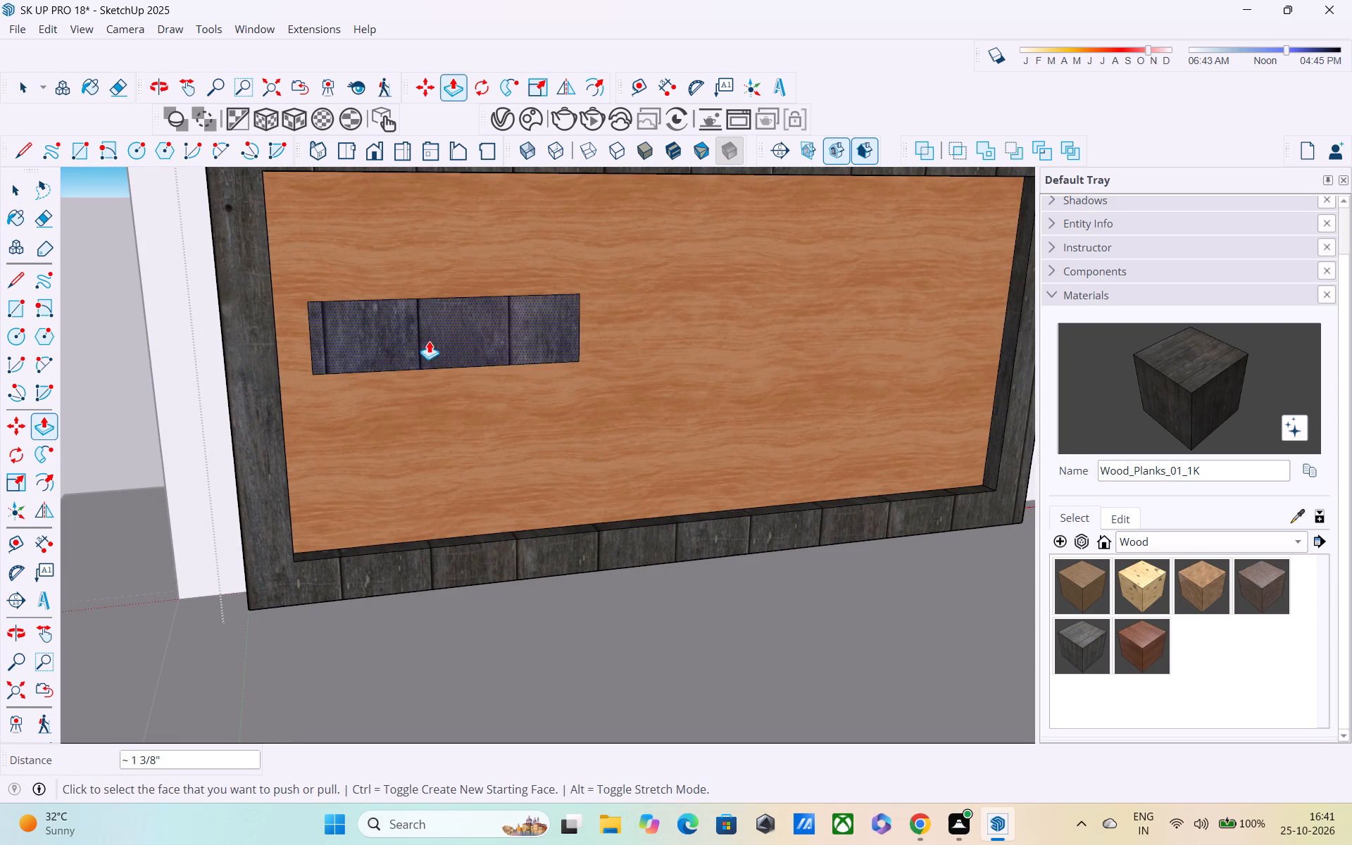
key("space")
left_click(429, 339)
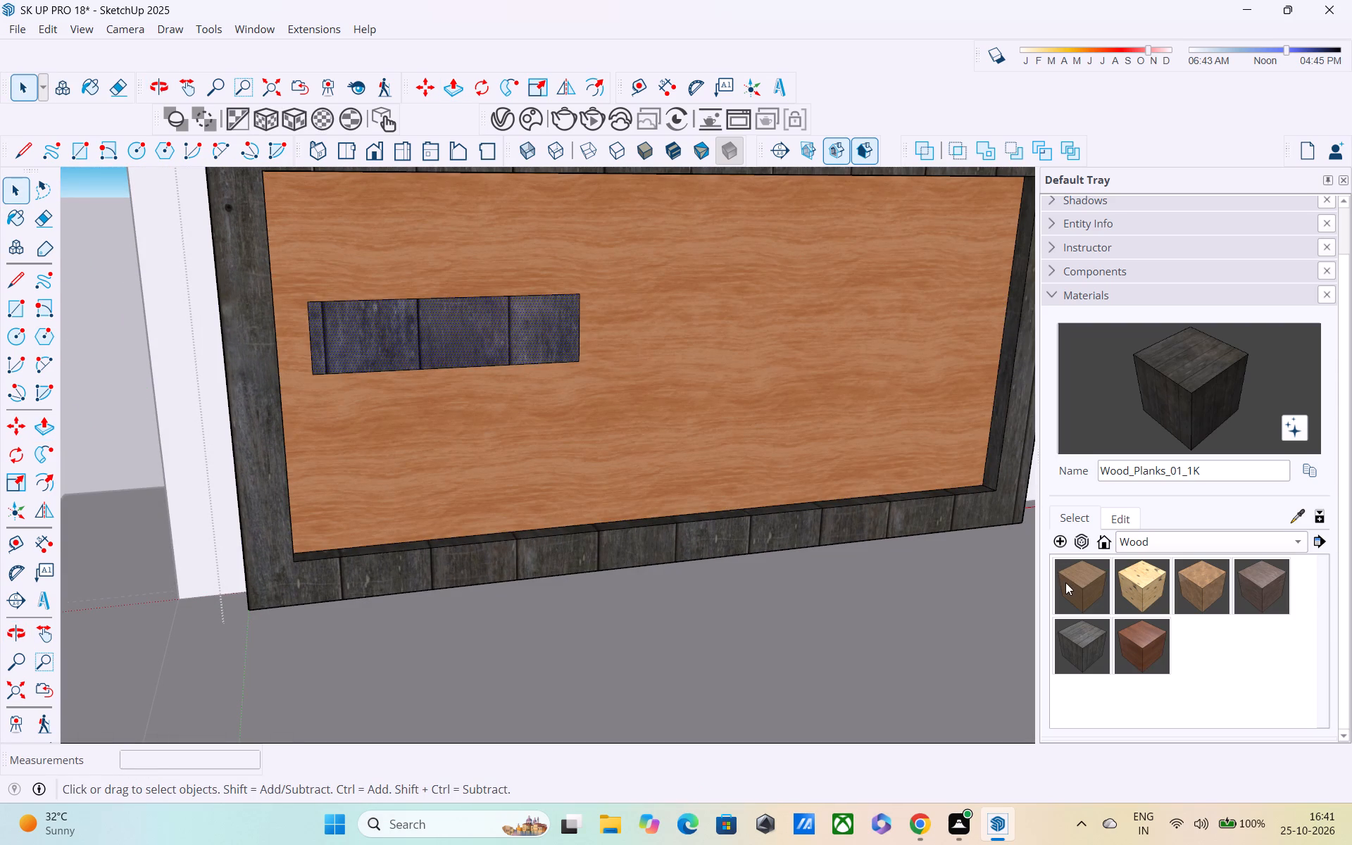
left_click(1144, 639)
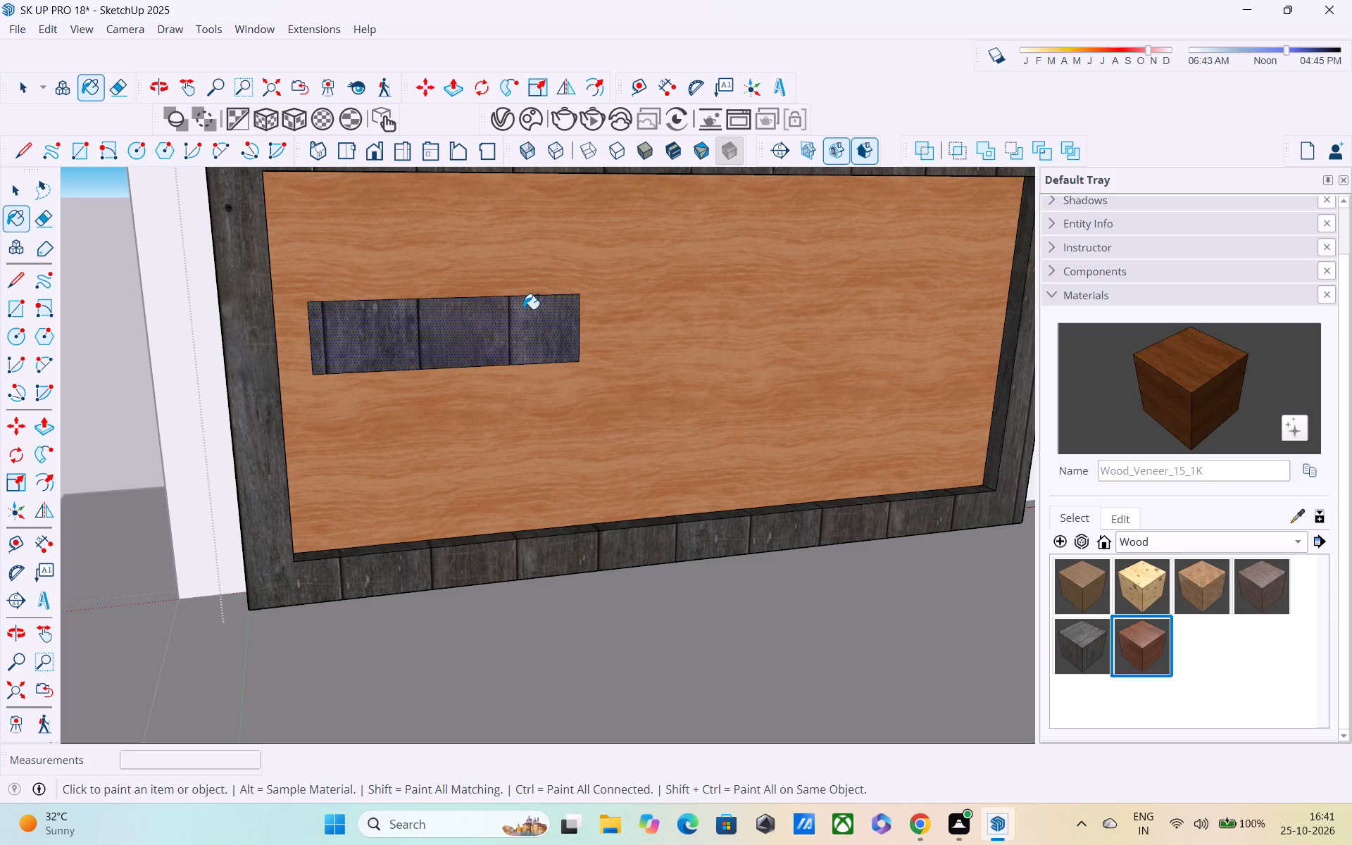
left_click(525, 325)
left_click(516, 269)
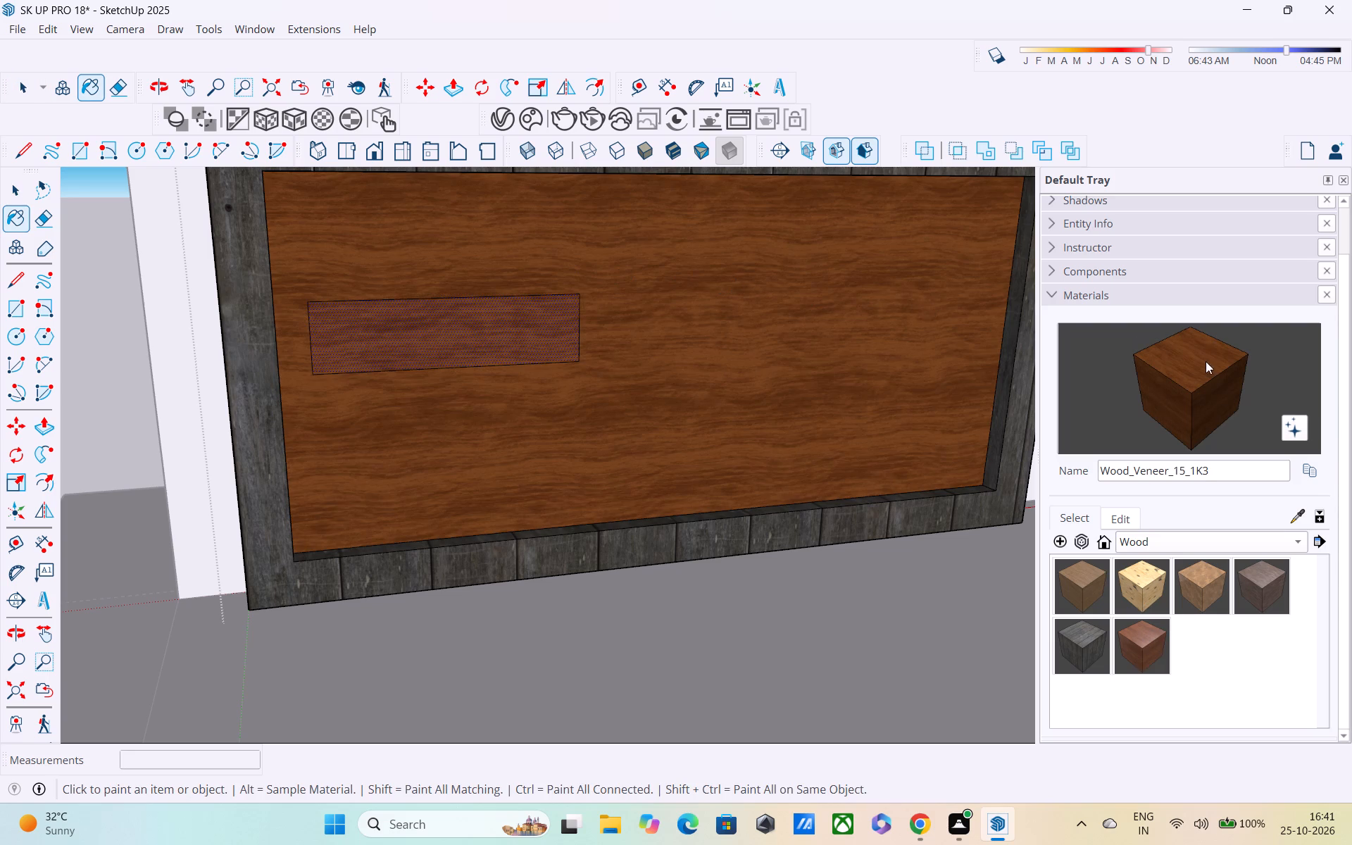
Sample the Default material from the house wall, paint the rotated gate's panel and slot faces with it, and exit the group.
scroll(1113, 489, "down", 5)
scroll(820, 484, "down", 2)
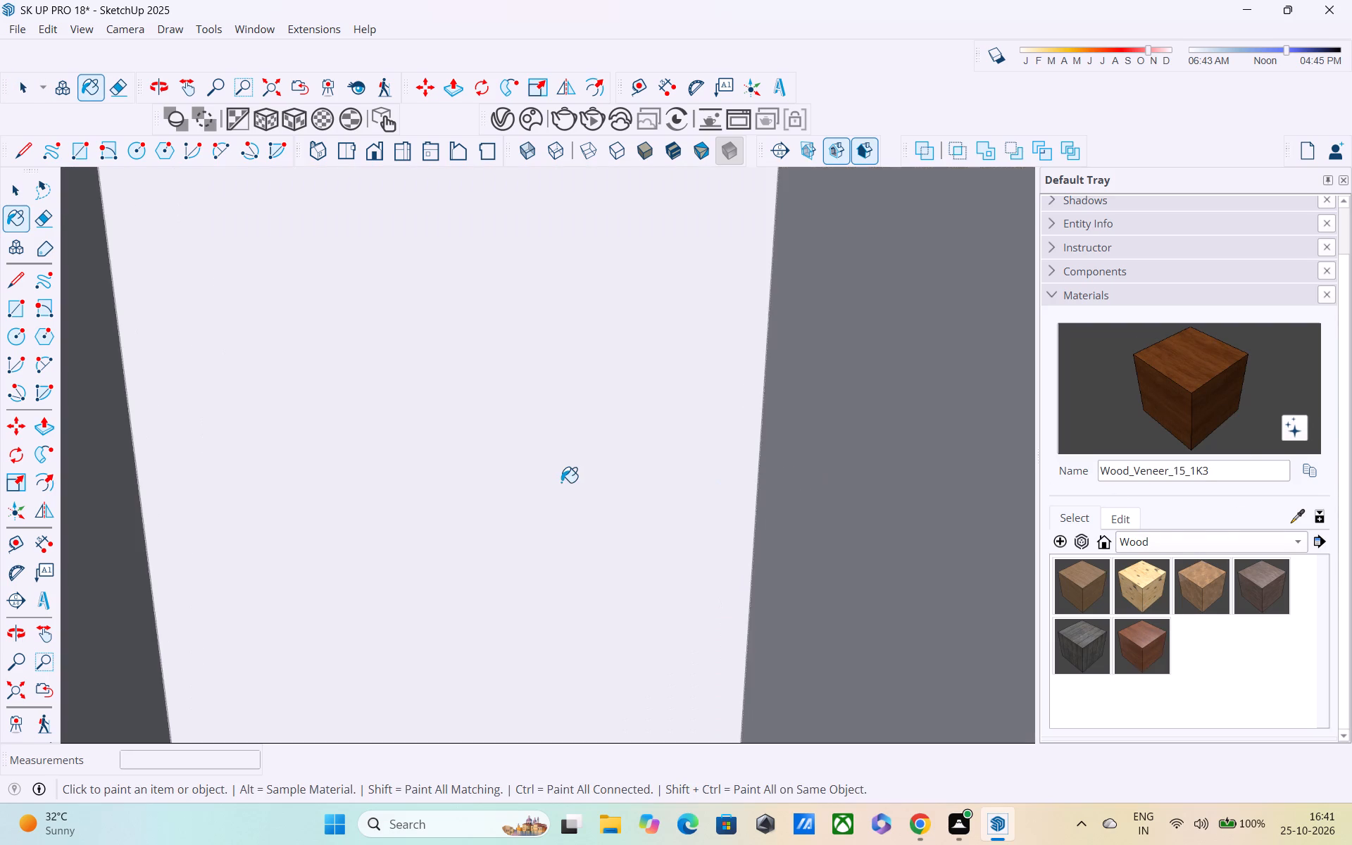
scroll(561, 482, "down", 2)
scroll(708, 484, "down", 1)
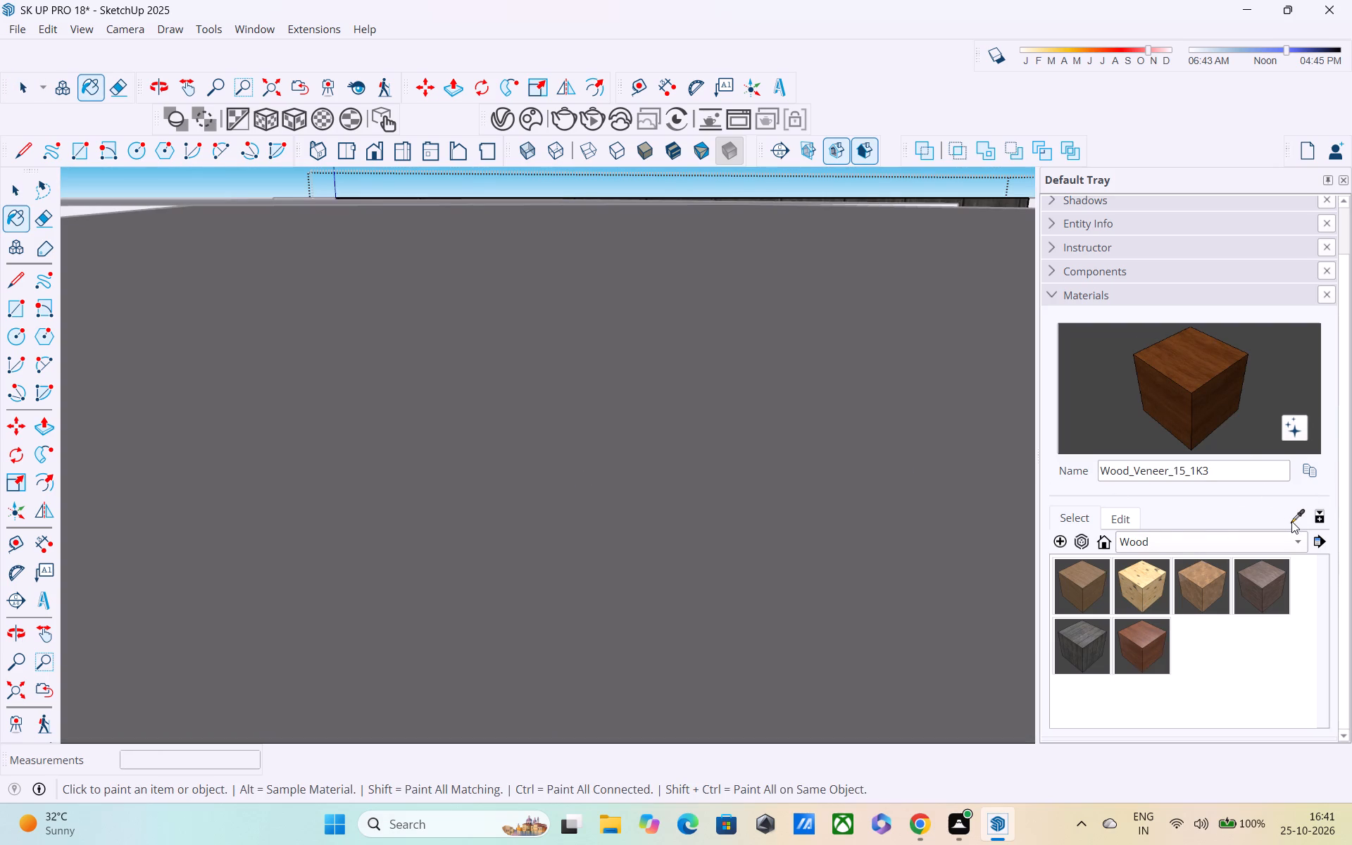
left_click(1297, 520)
scroll(559, 492, "down", 3)
scroll(361, 487, "down", 2)
middle_click_drag(370, 494, 420, 398, "shift")
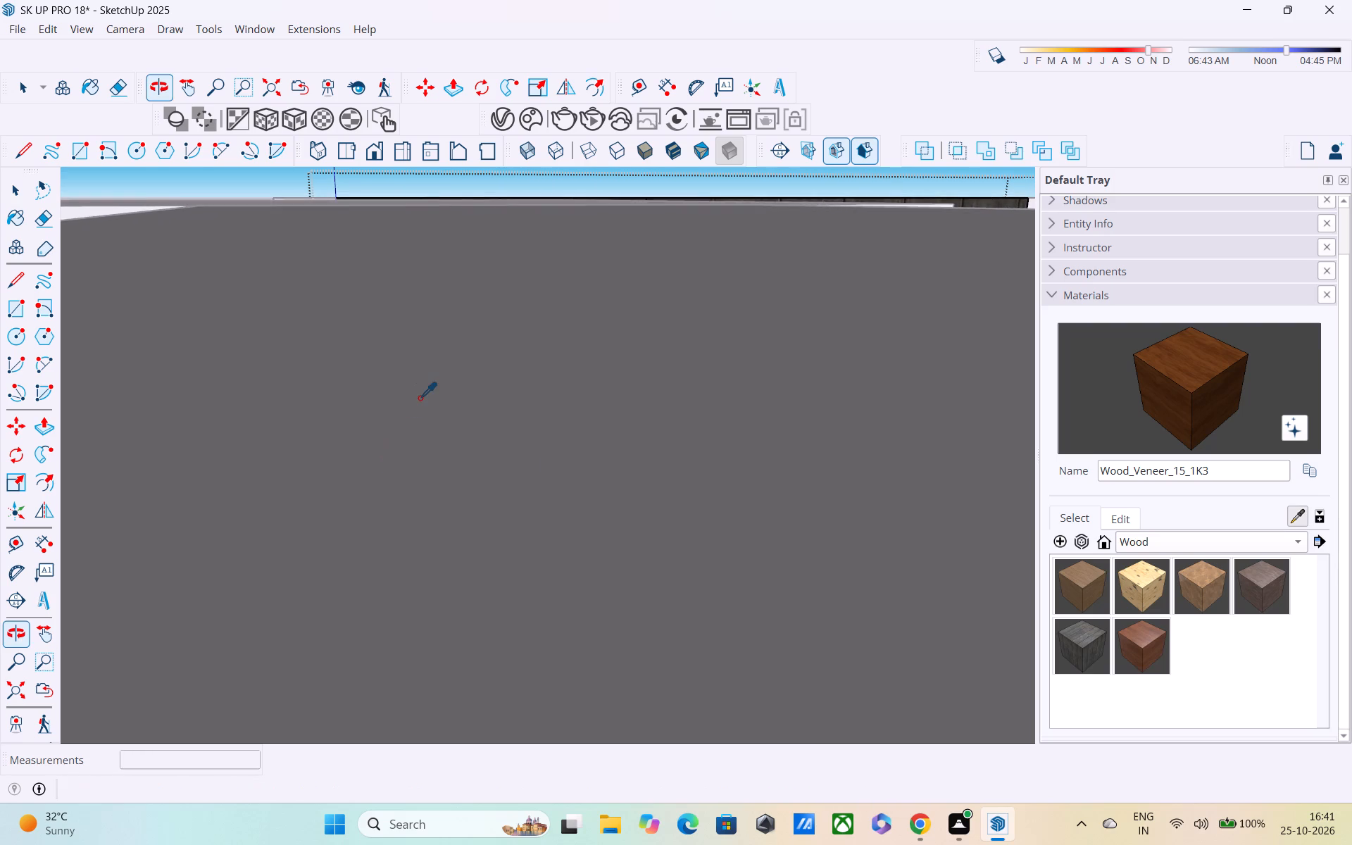
scroll(420, 398, "down", 10)
left_click(6, 684)
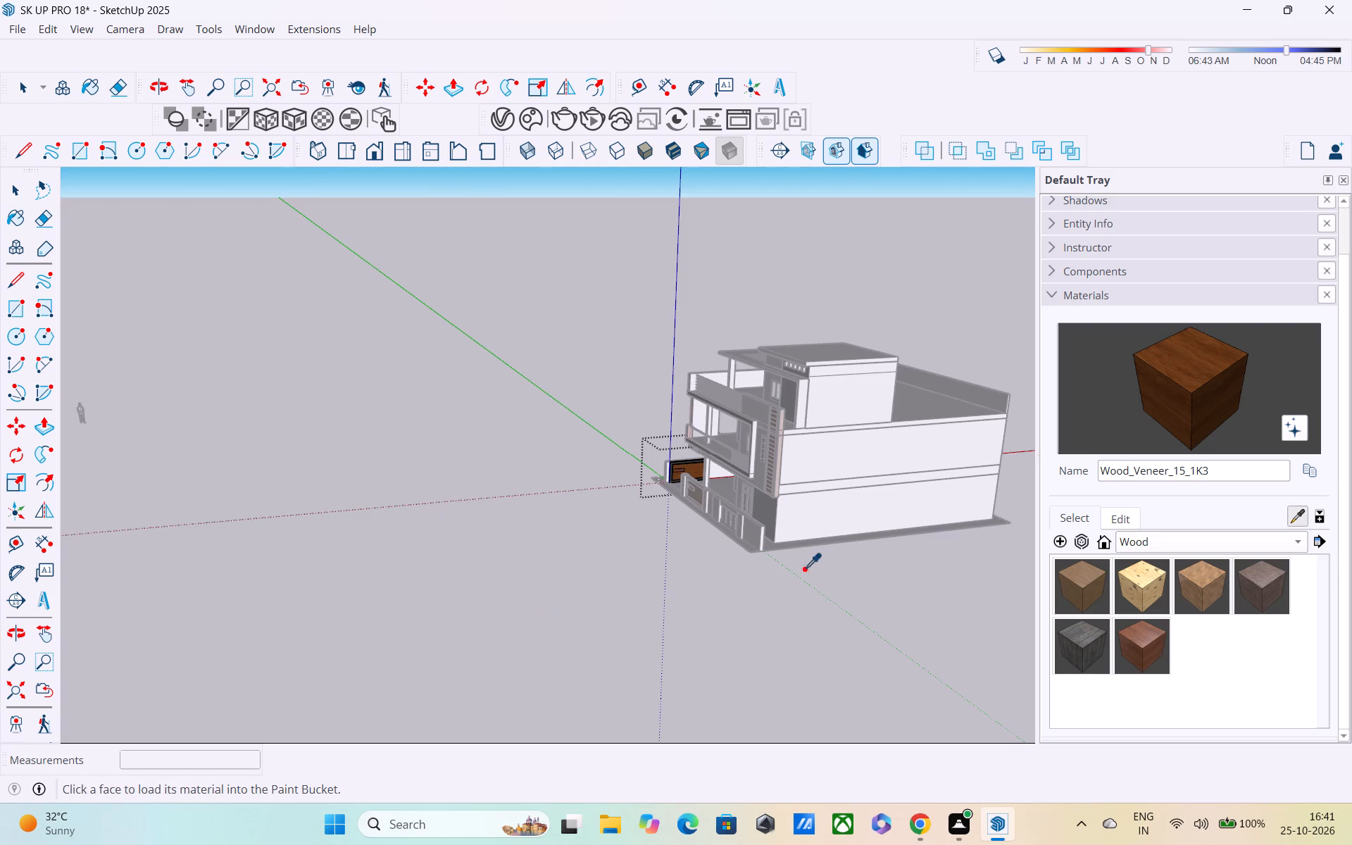
left_click(813, 442)
scroll(738, 463, "up", 3)
scroll(677, 473, "up", 7)
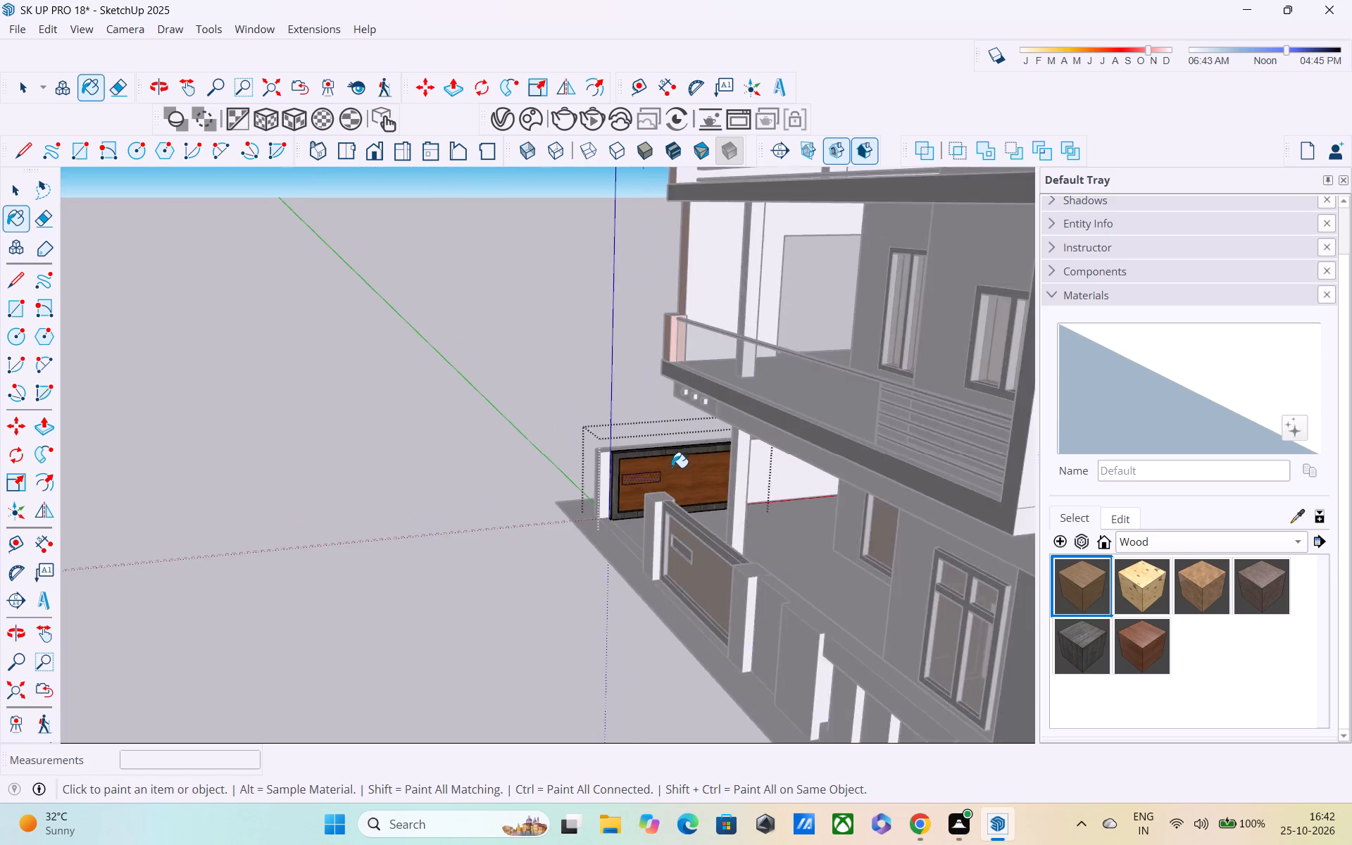
scroll(672, 468, "up", 5)
middle_click_drag(675, 477, 674, 411)
middle_click_drag(674, 463, 668, 494)
scroll(668, 493, "up", 3)
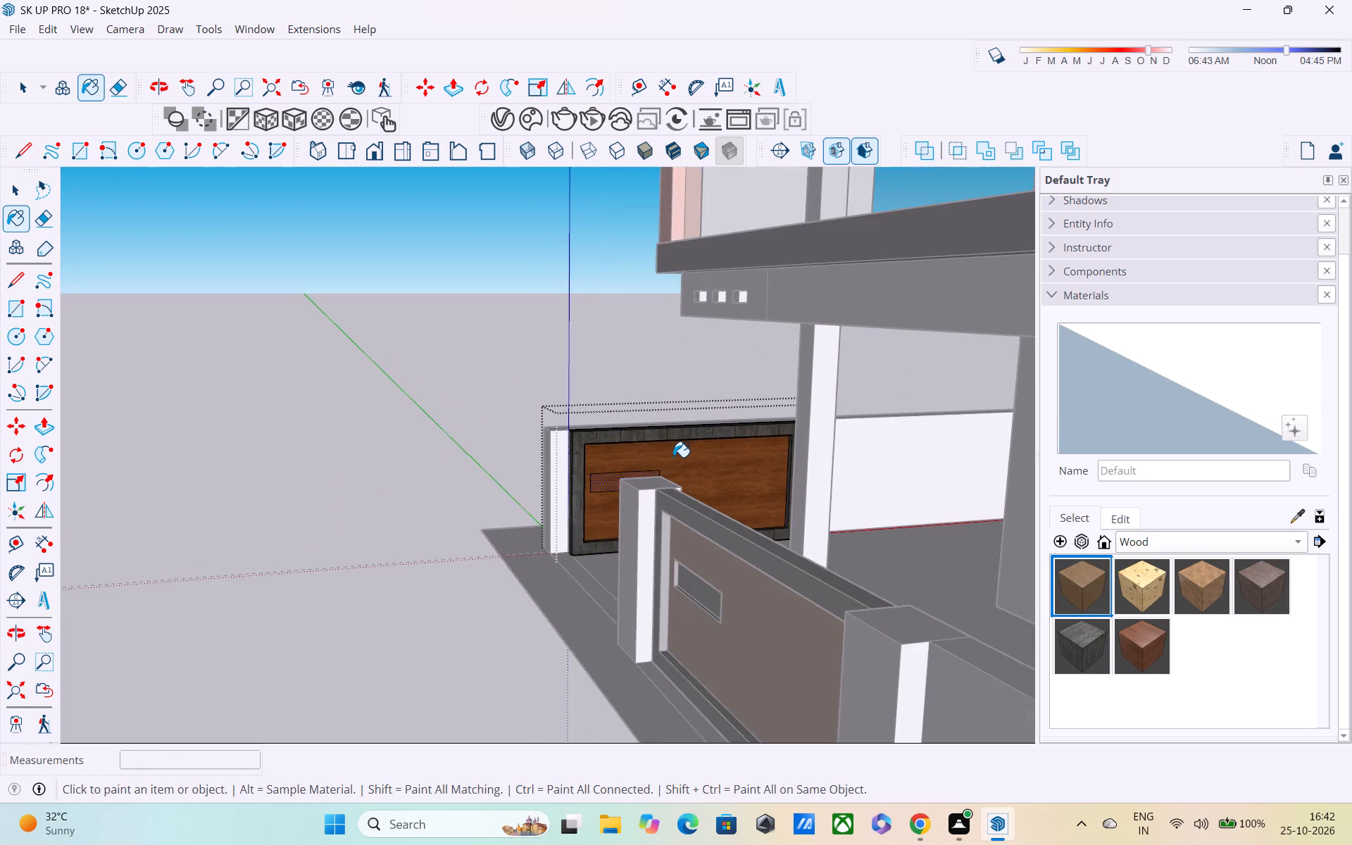
scroll(674, 457, "up", 3)
left_click(676, 464)
left_click(634, 482)
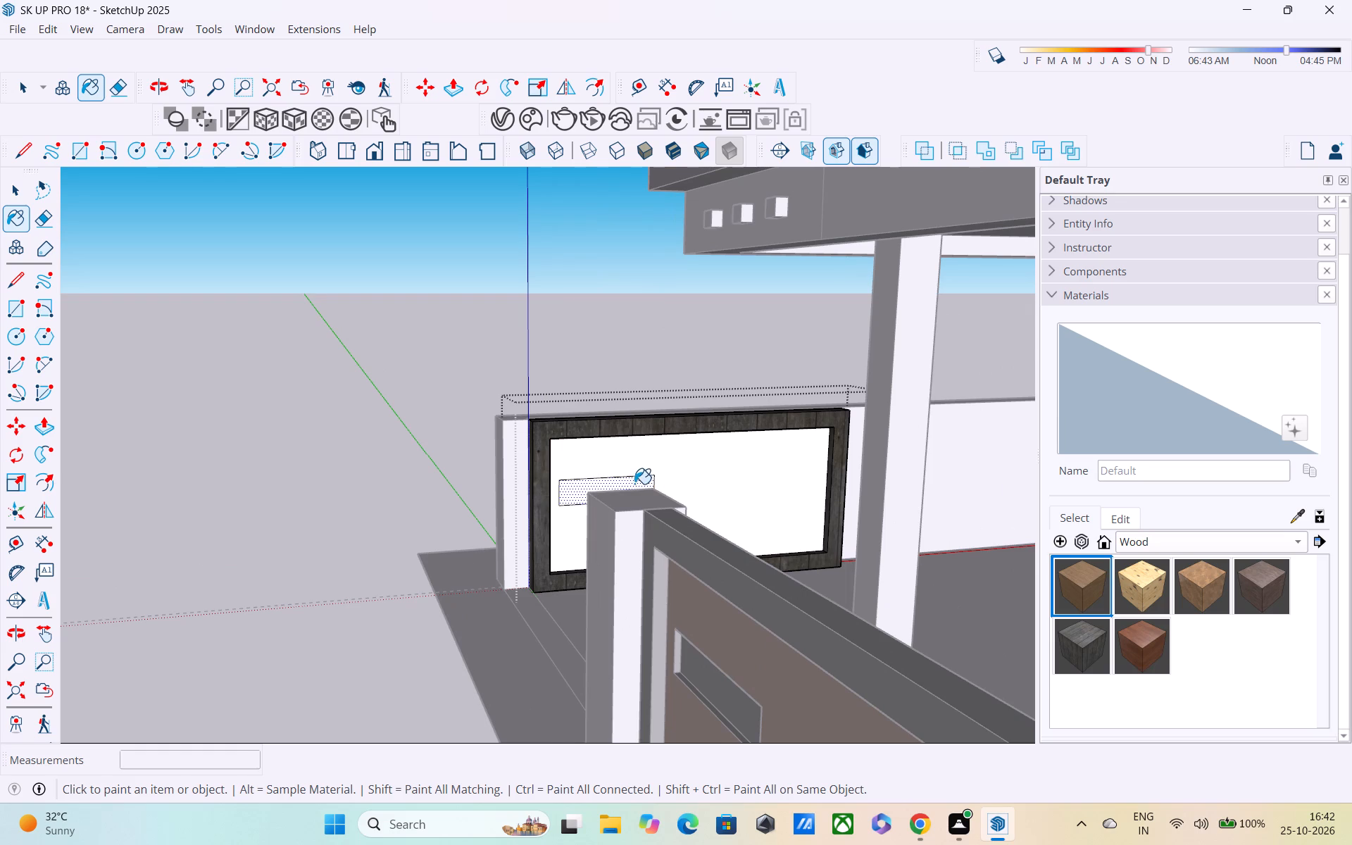
middle_click_drag(634, 484, 516, 489)
key("space")
left_click(463, 420)
Open the rotated gate panel's group and erase the four edges of the slot outline on its panel face.
scroll(670, 506, "up", 3)
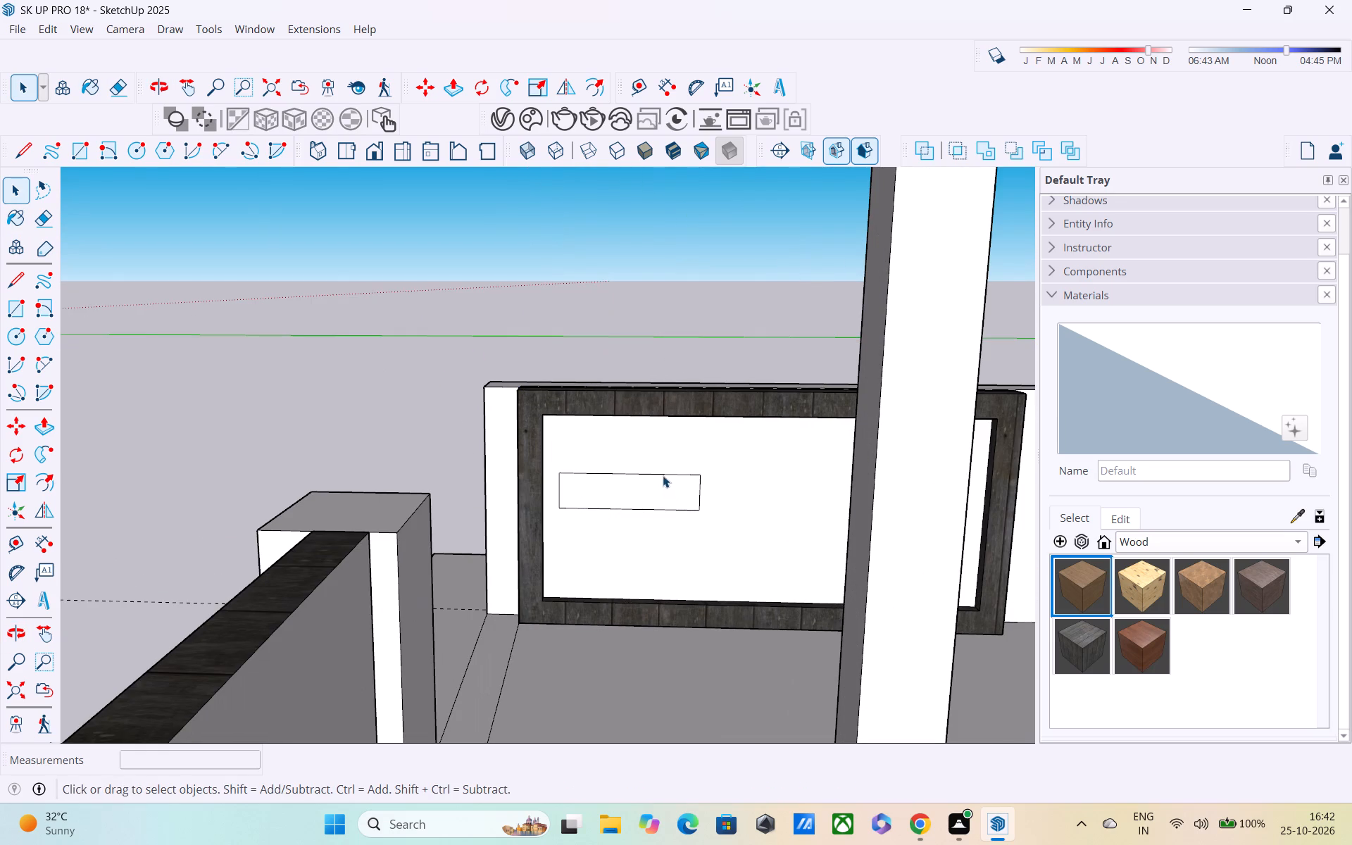
left_click(662, 474)
double_click(662, 474)
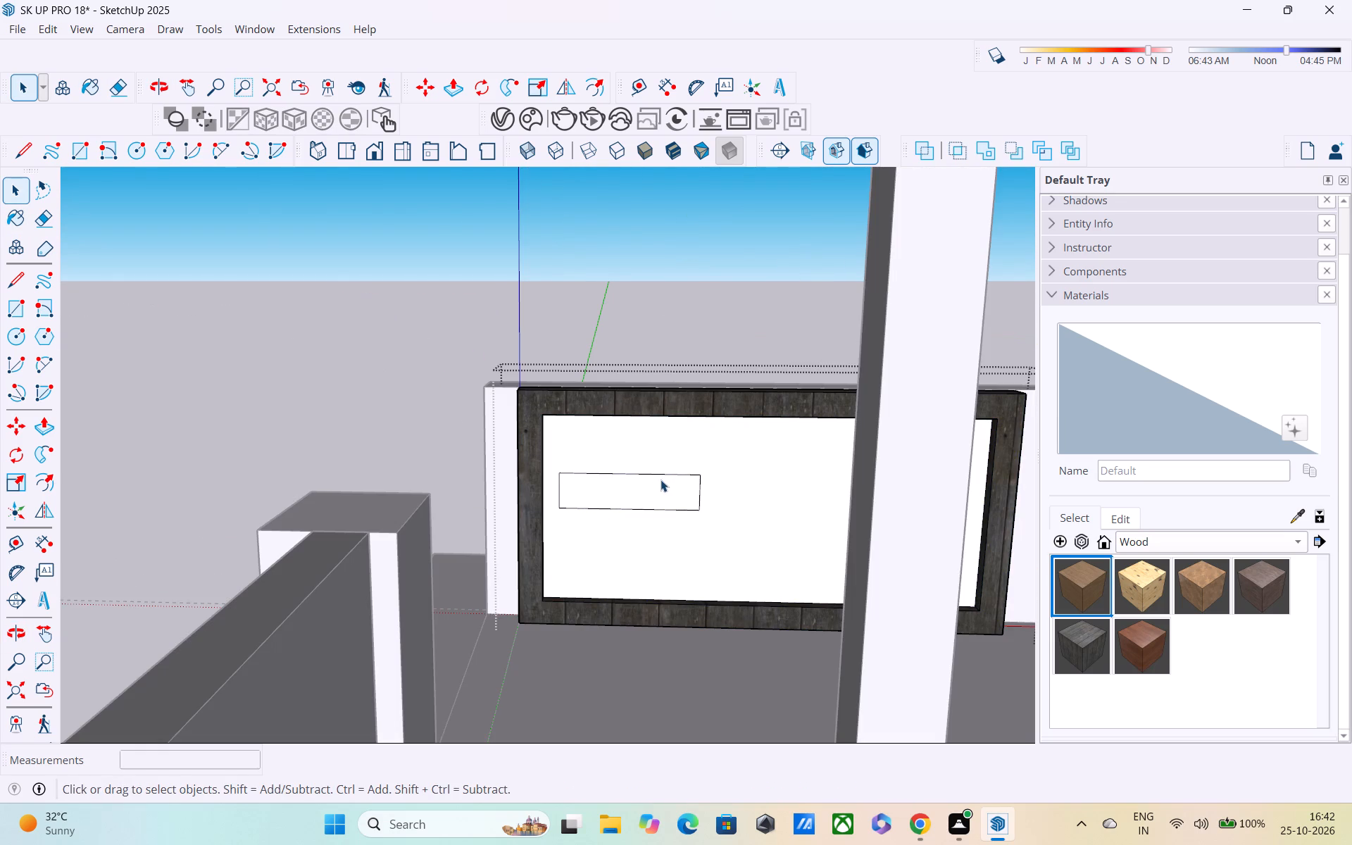
left_click(661, 480)
left_click(663, 476)
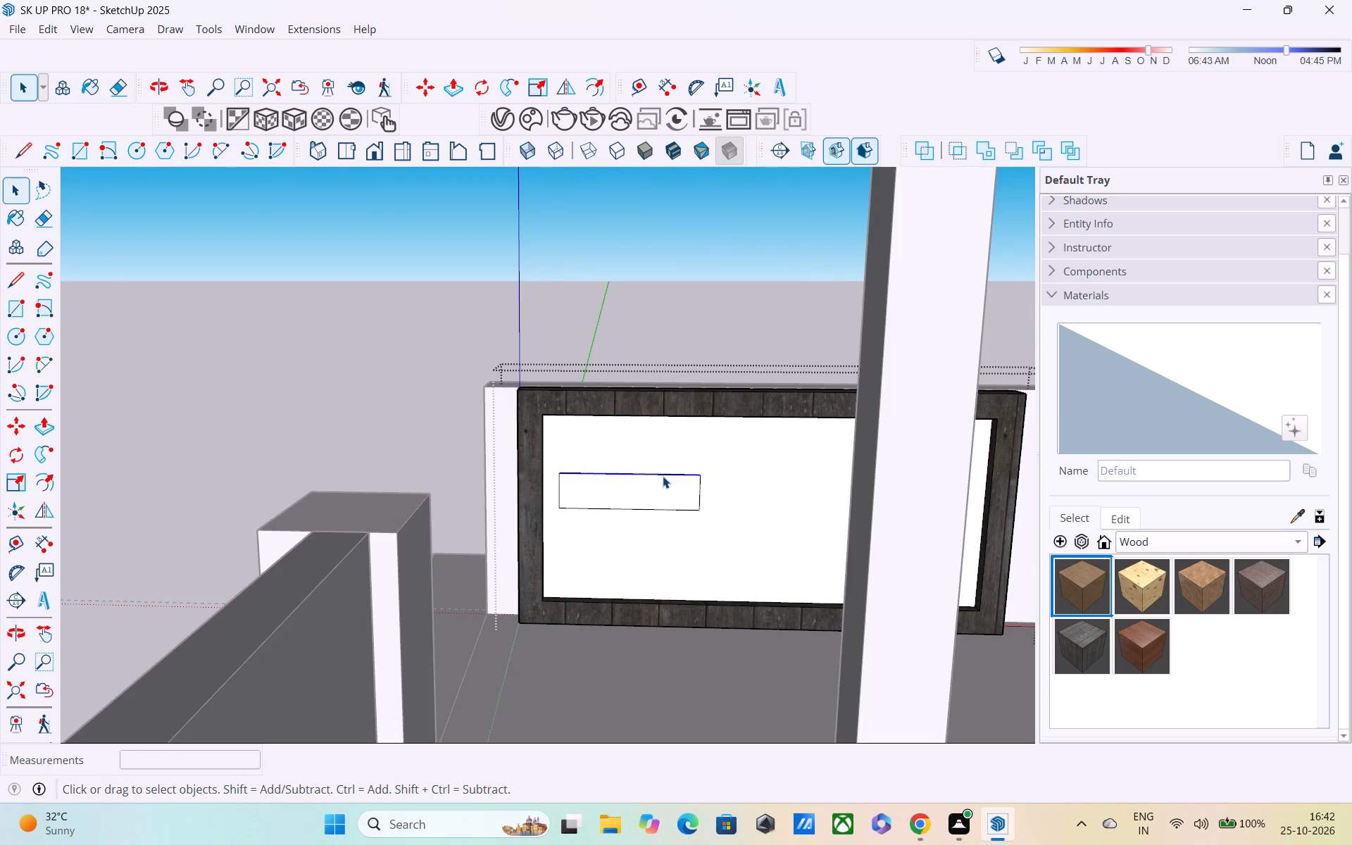
key("Delete")
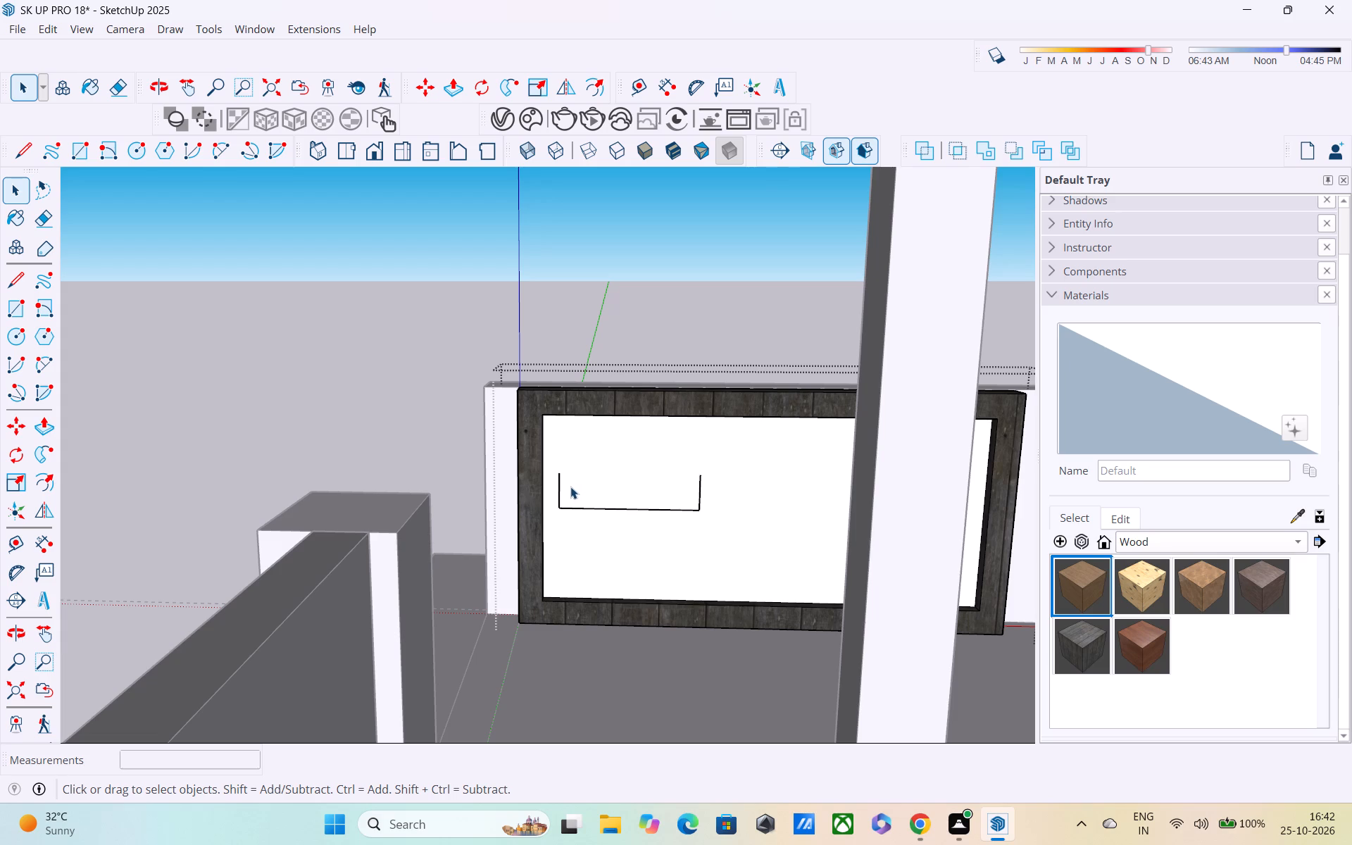
key("e")
left_click_drag(558, 489, 595, 494)
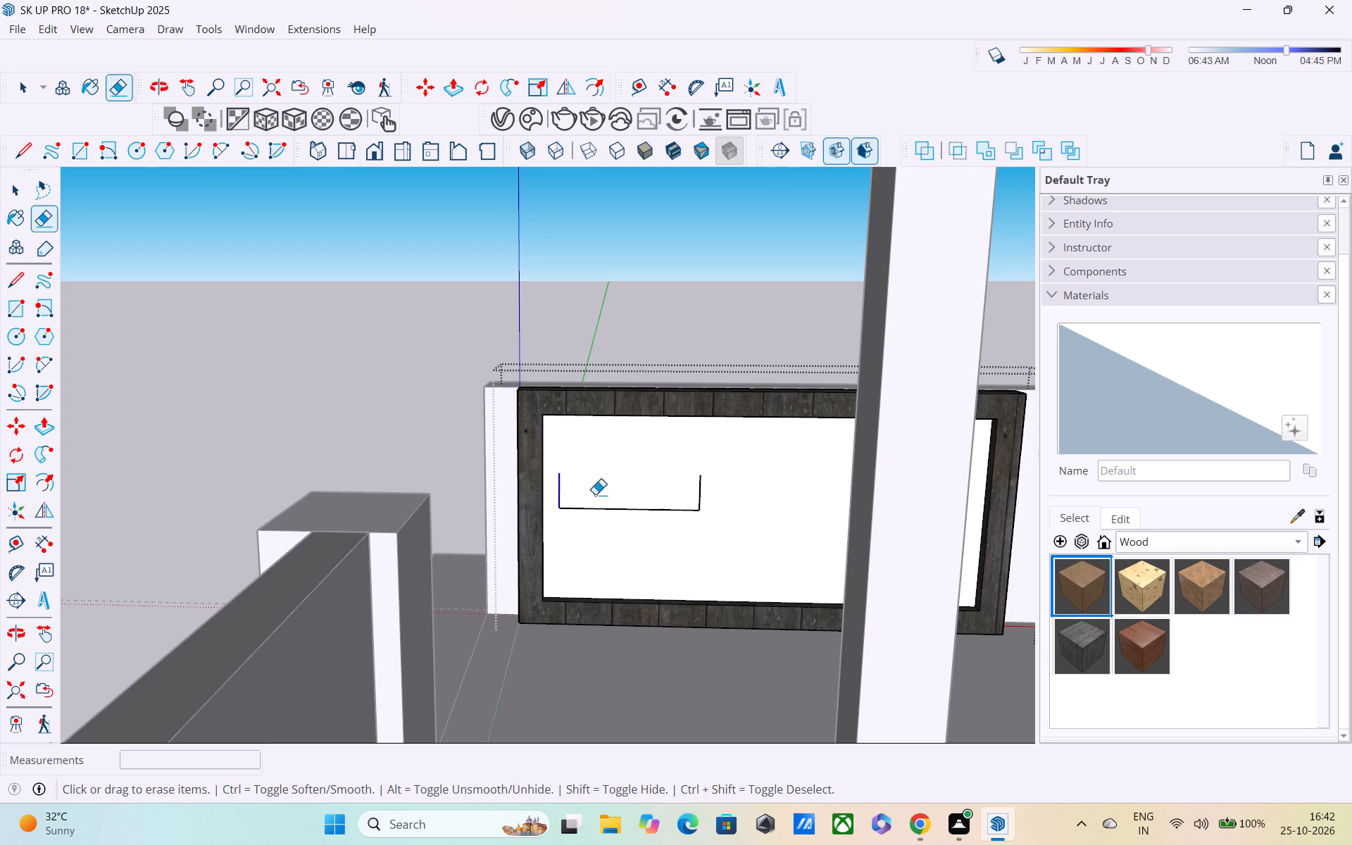
left_click_drag(595, 494, 710, 496)
left_click_drag(668, 492, 665, 519)
Draw a line about 9' long across the rotated gate's panel face, from one side of the inner frame to the other at about mid-height.
middle_click_drag(649, 515, 576, 495)
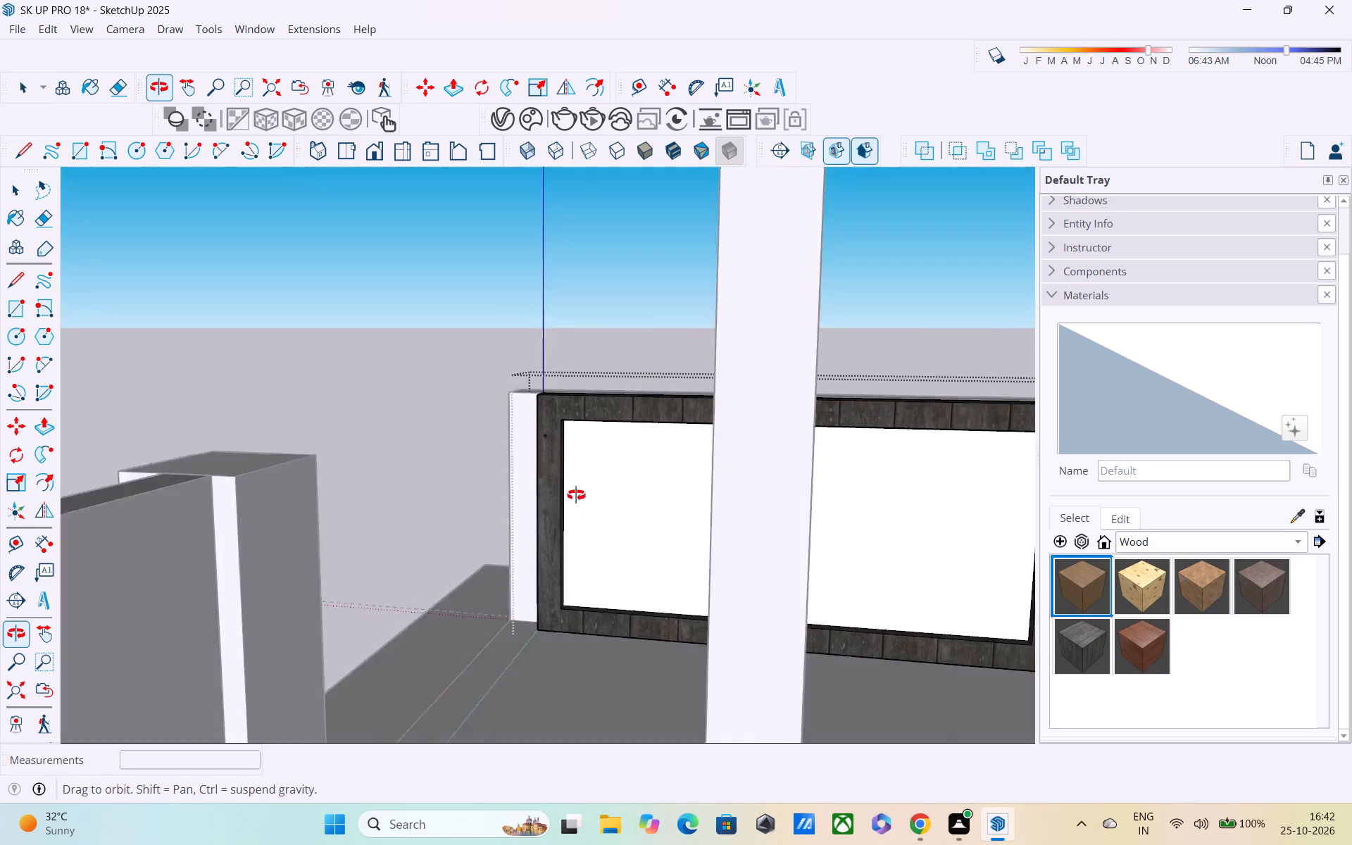
middle_click_drag(576, 495, 411, 470)
key("l")
scroll(594, 520, "up", 2)
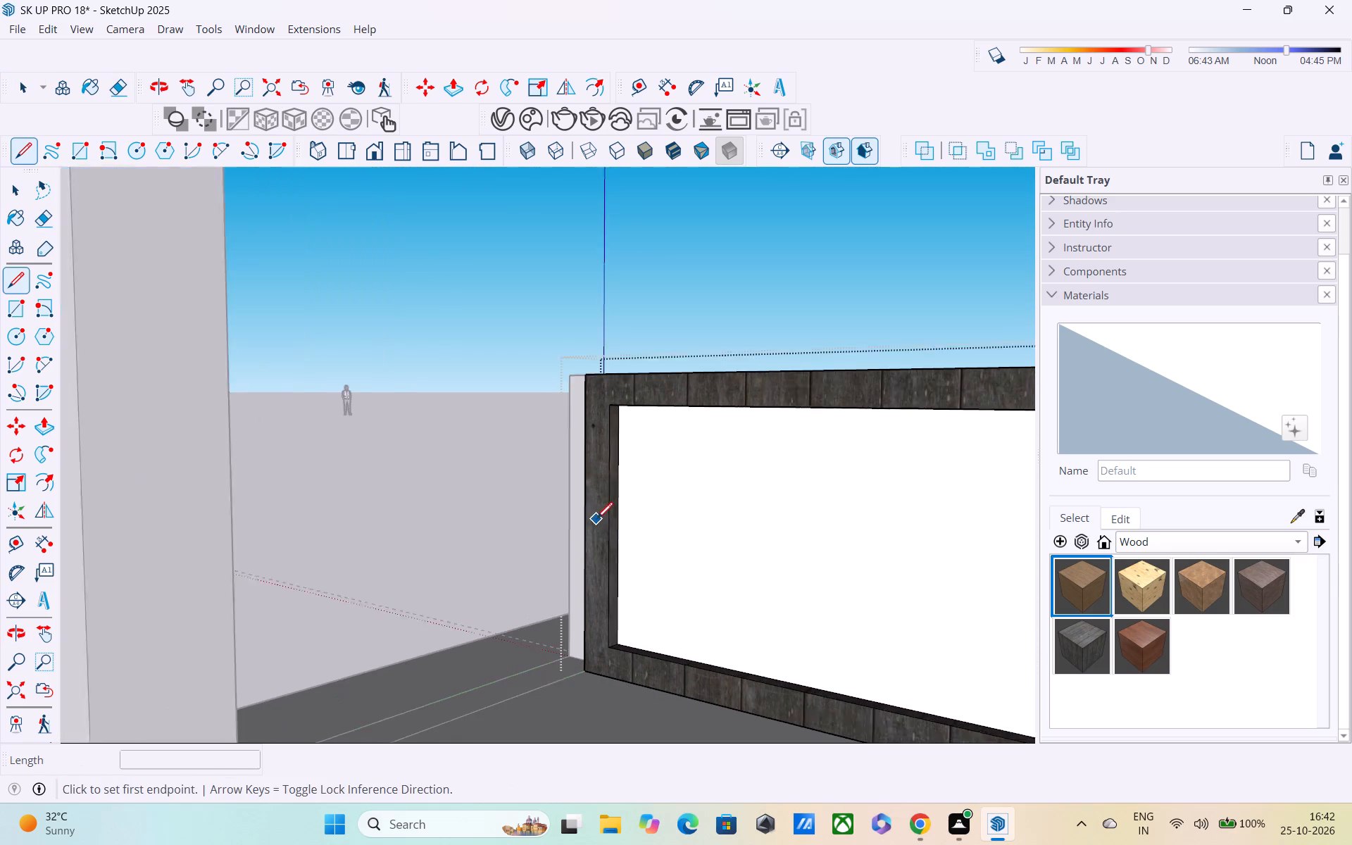
scroll(596, 520, "up", 1)
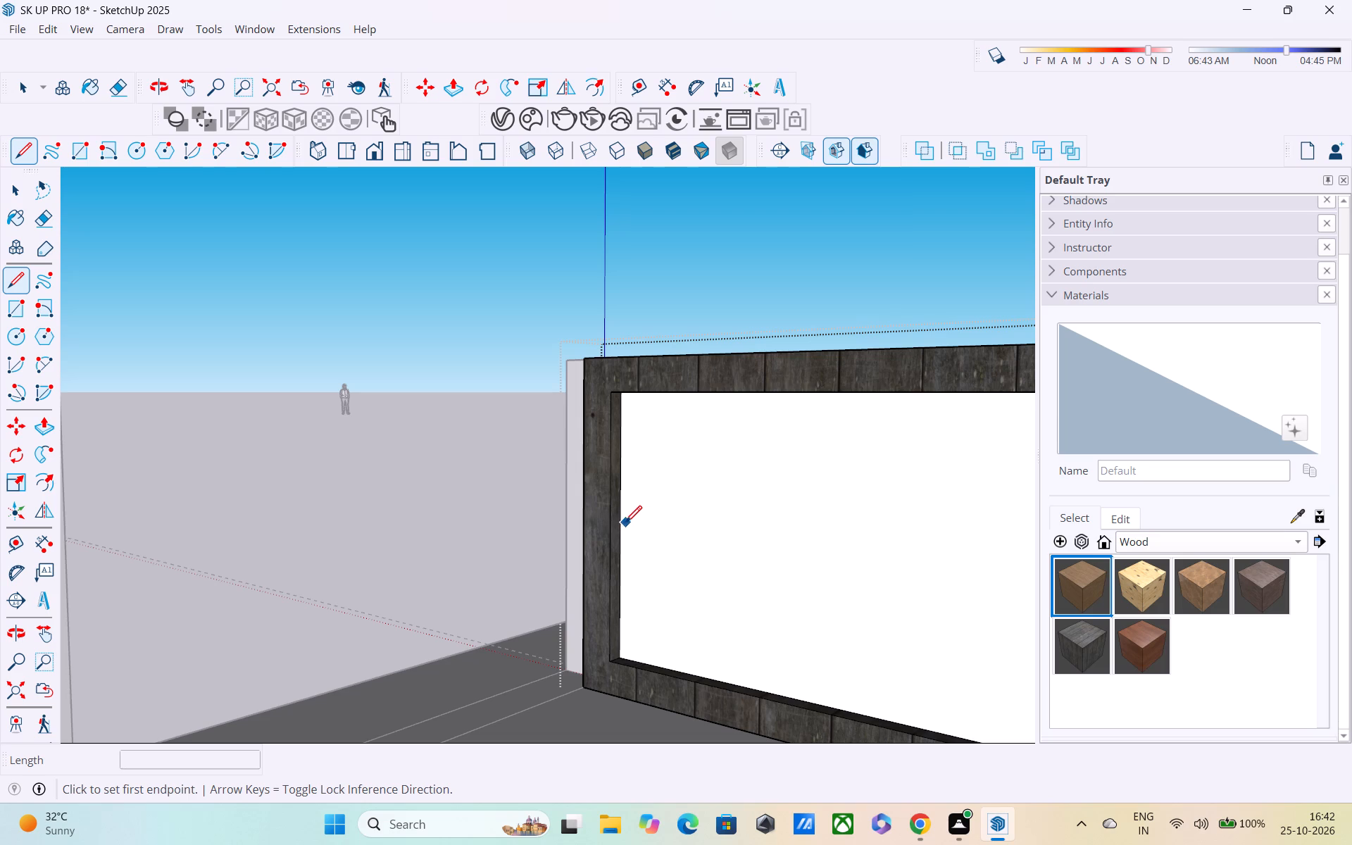
left_click(620, 527)
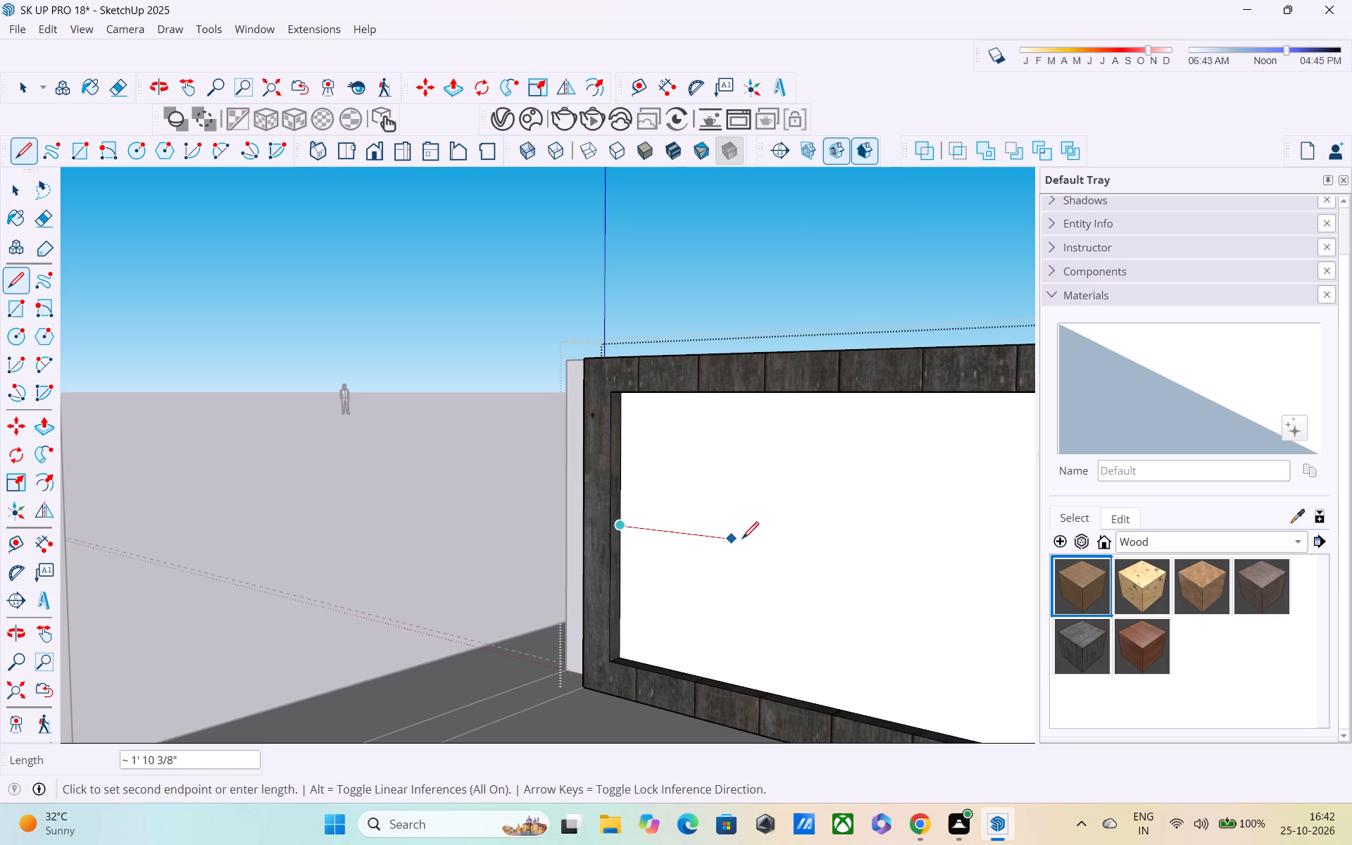
middle_click_drag(742, 542, 487, 465, "shift")
middle_click_drag(703, 489, 401, 420, "shift")
middle_click_drag(490, 434, 492, 437)
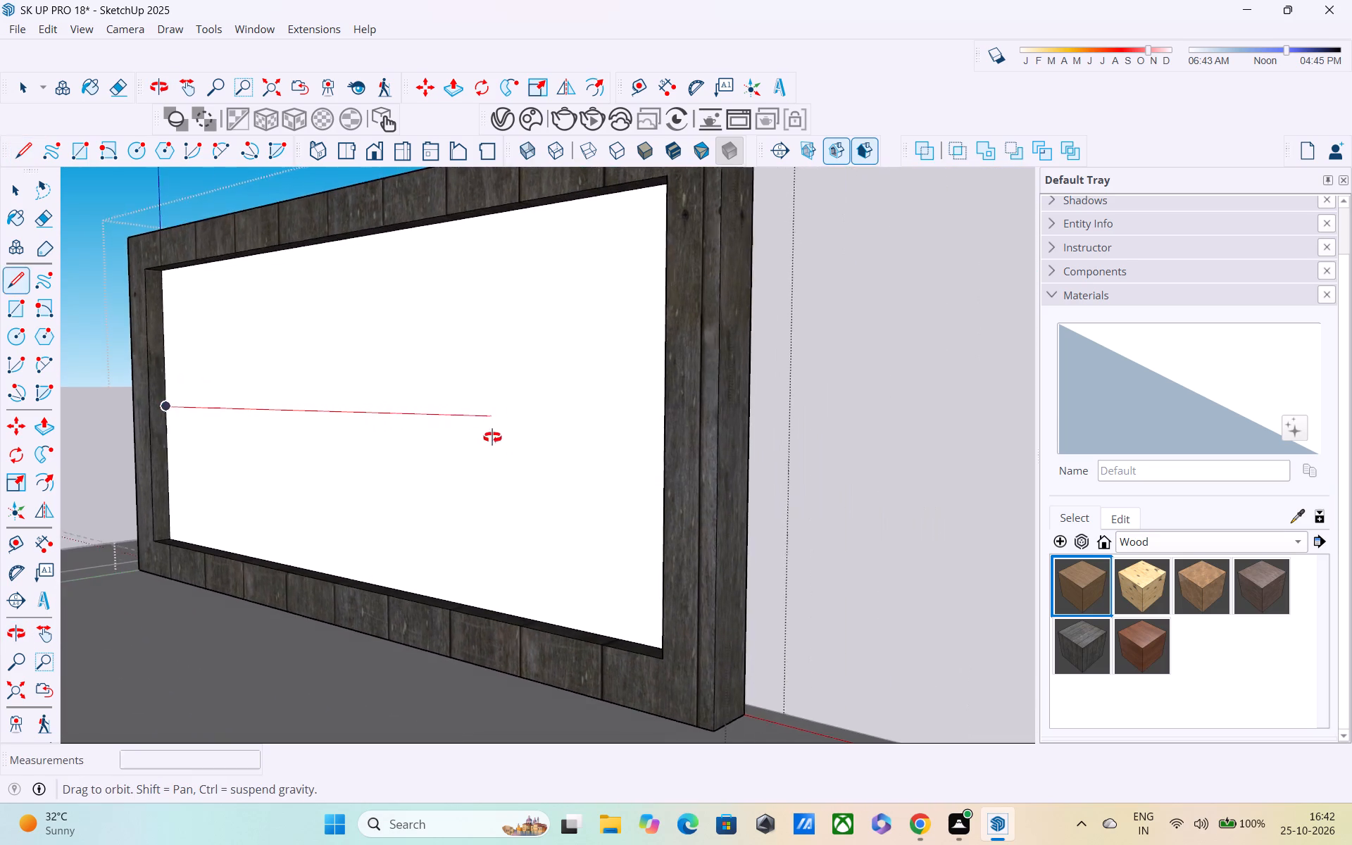
middle_click_drag(492, 437, 591, 435)
middle_click_drag(670, 419, 764, 427)
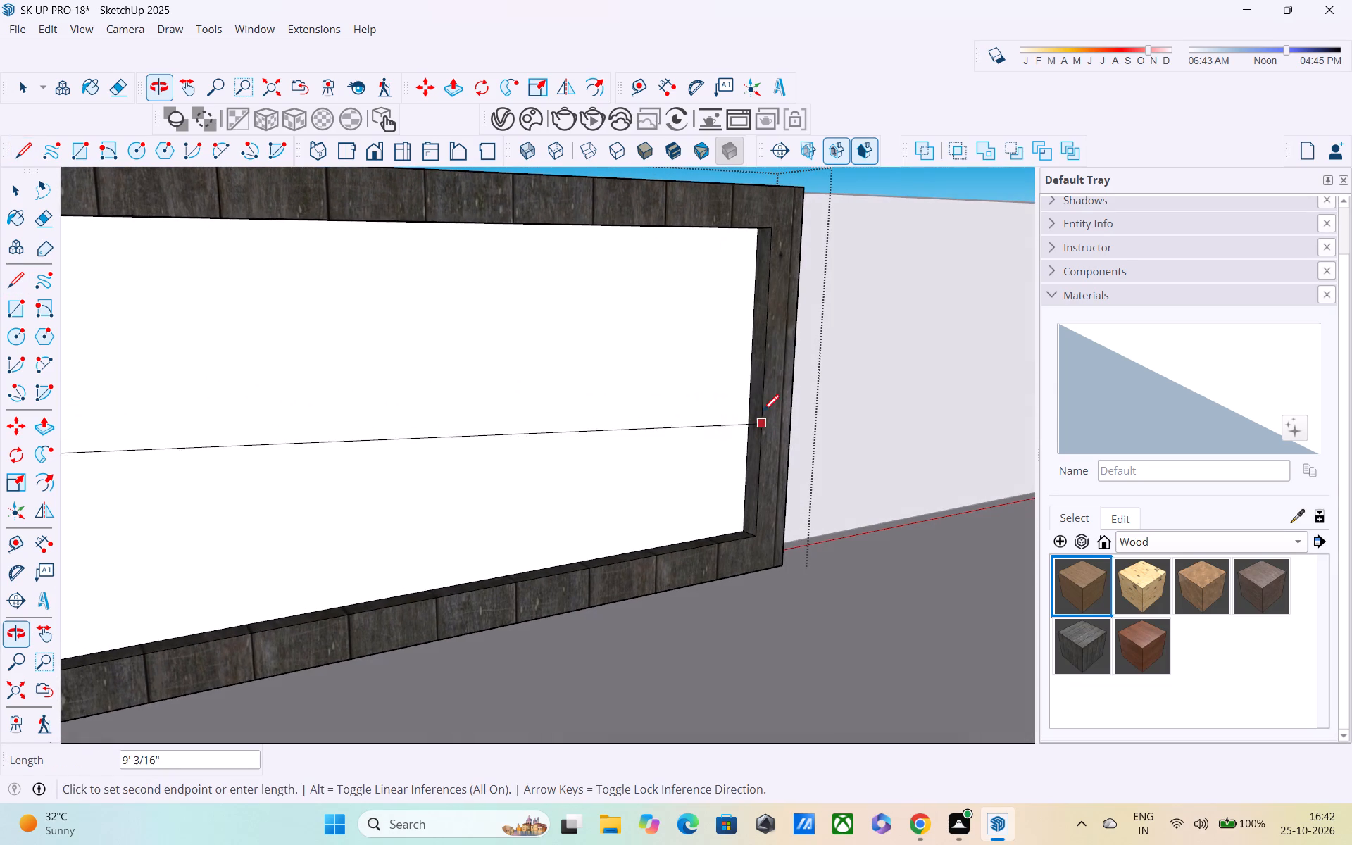
left_click(753, 387)
middle_click_drag(751, 387, 750, 383, "shift")
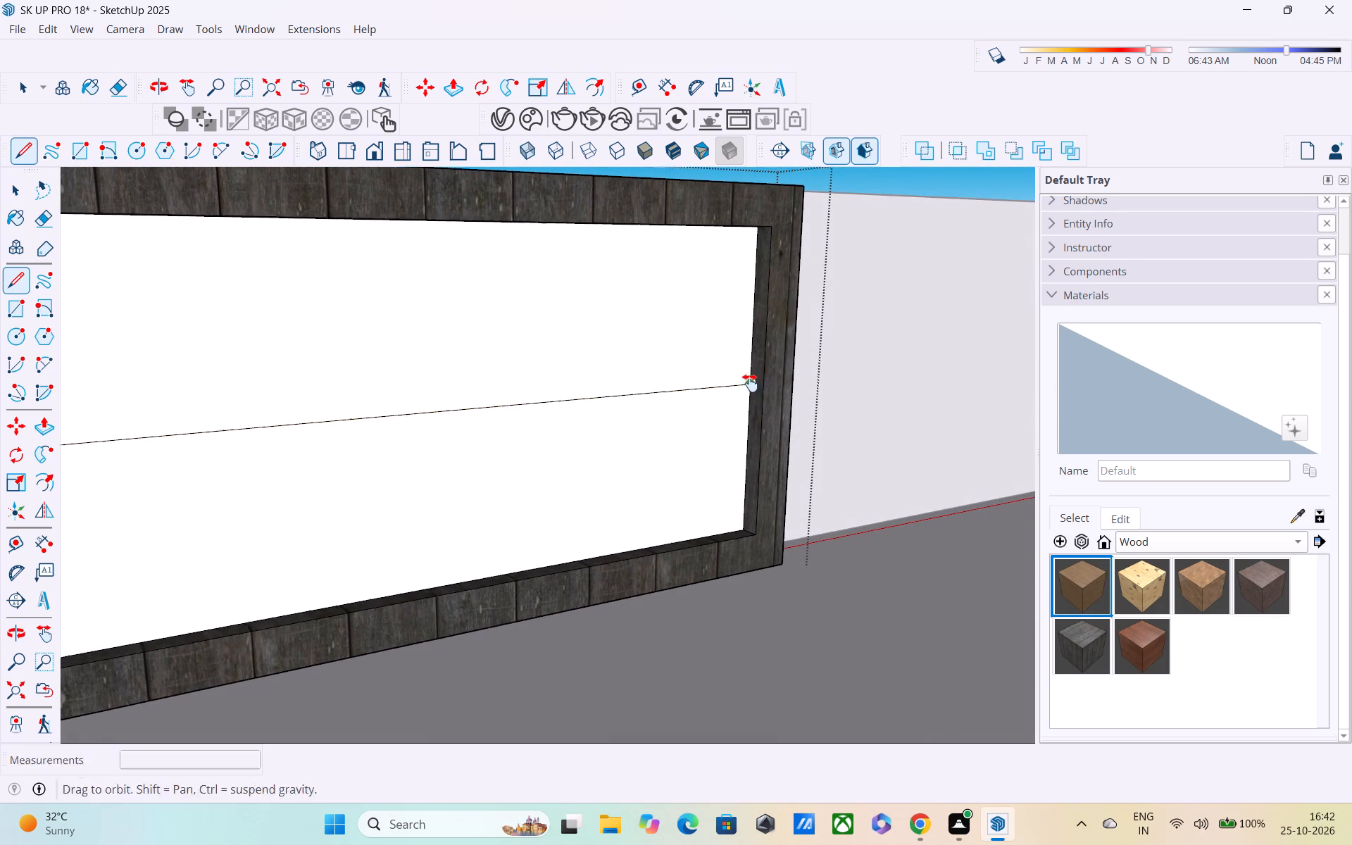
middle_click_drag(750, 383, 746, 358, "shift")
Copy the line across the rotated gate's panel 2" above and 2" below itself.
key("space")
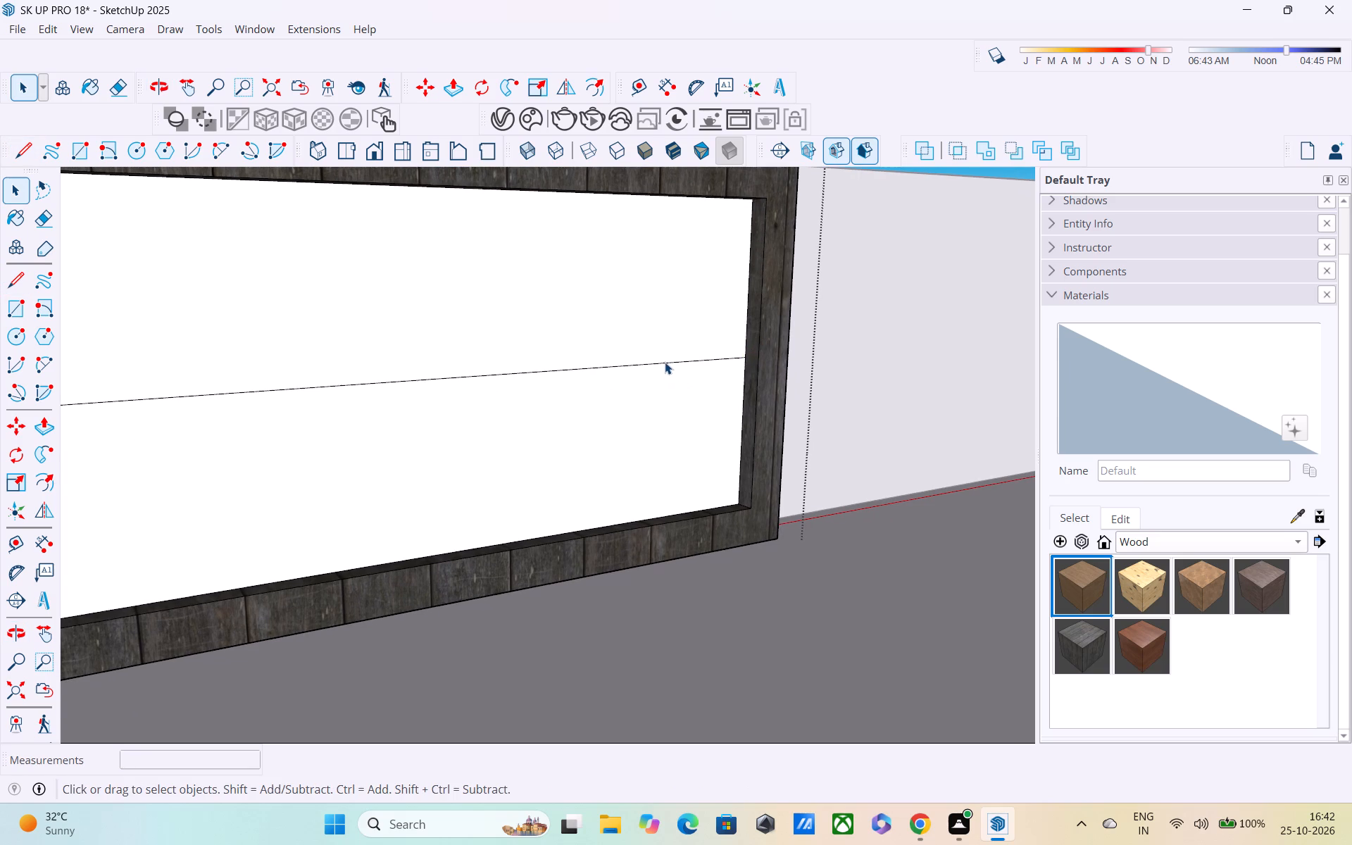
left_click(665, 362)
key("m")
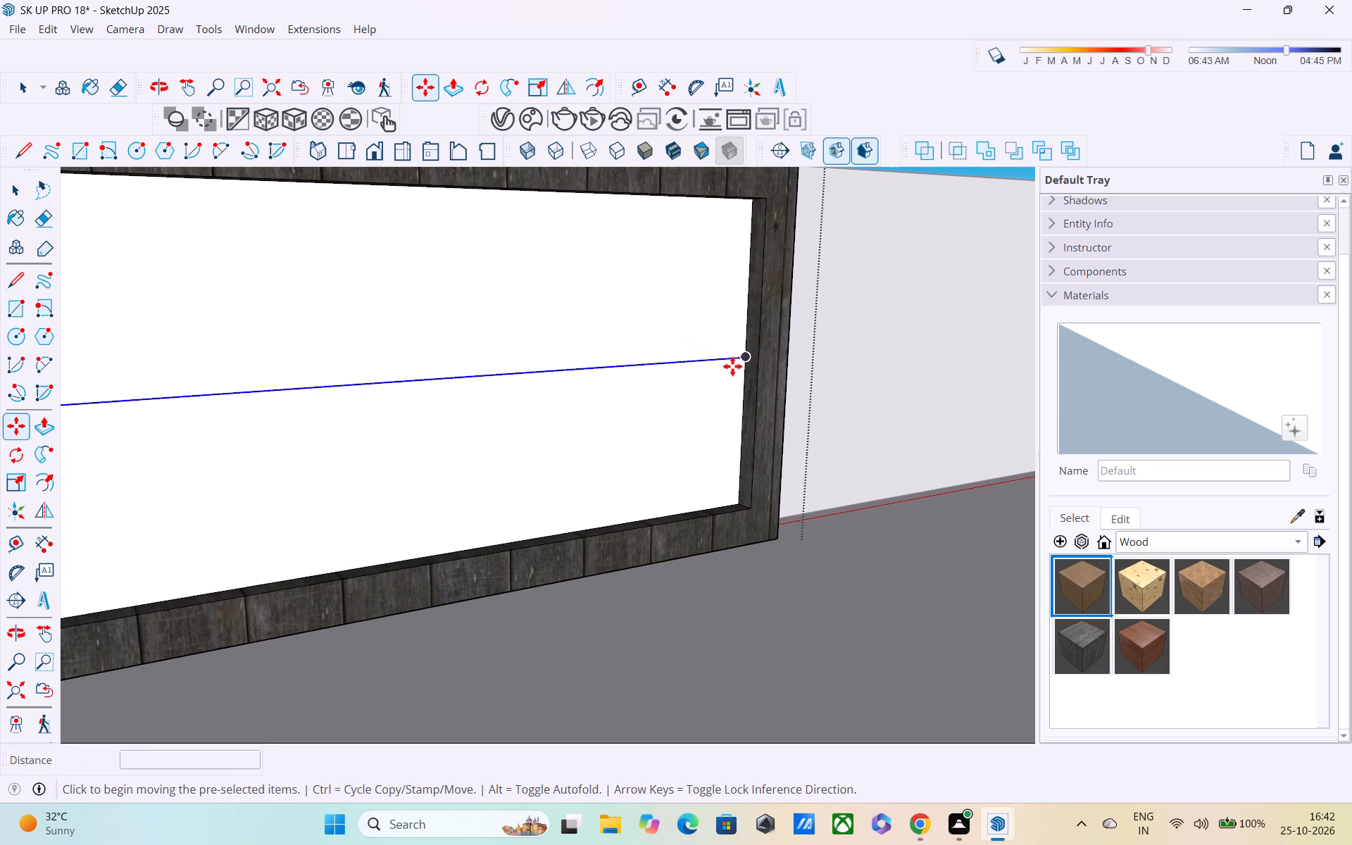
left_click(742, 357)
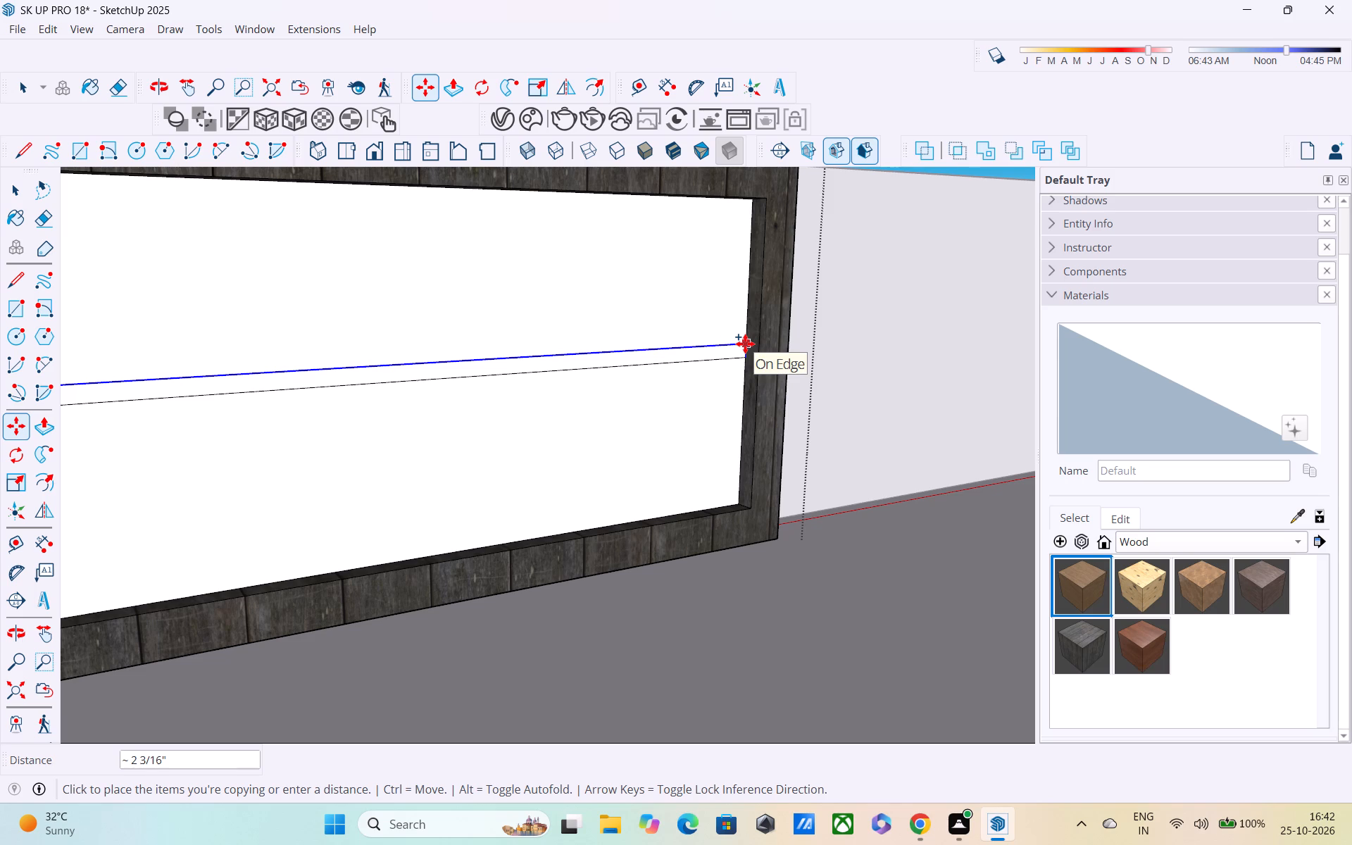
type("2\"")
key("Return")
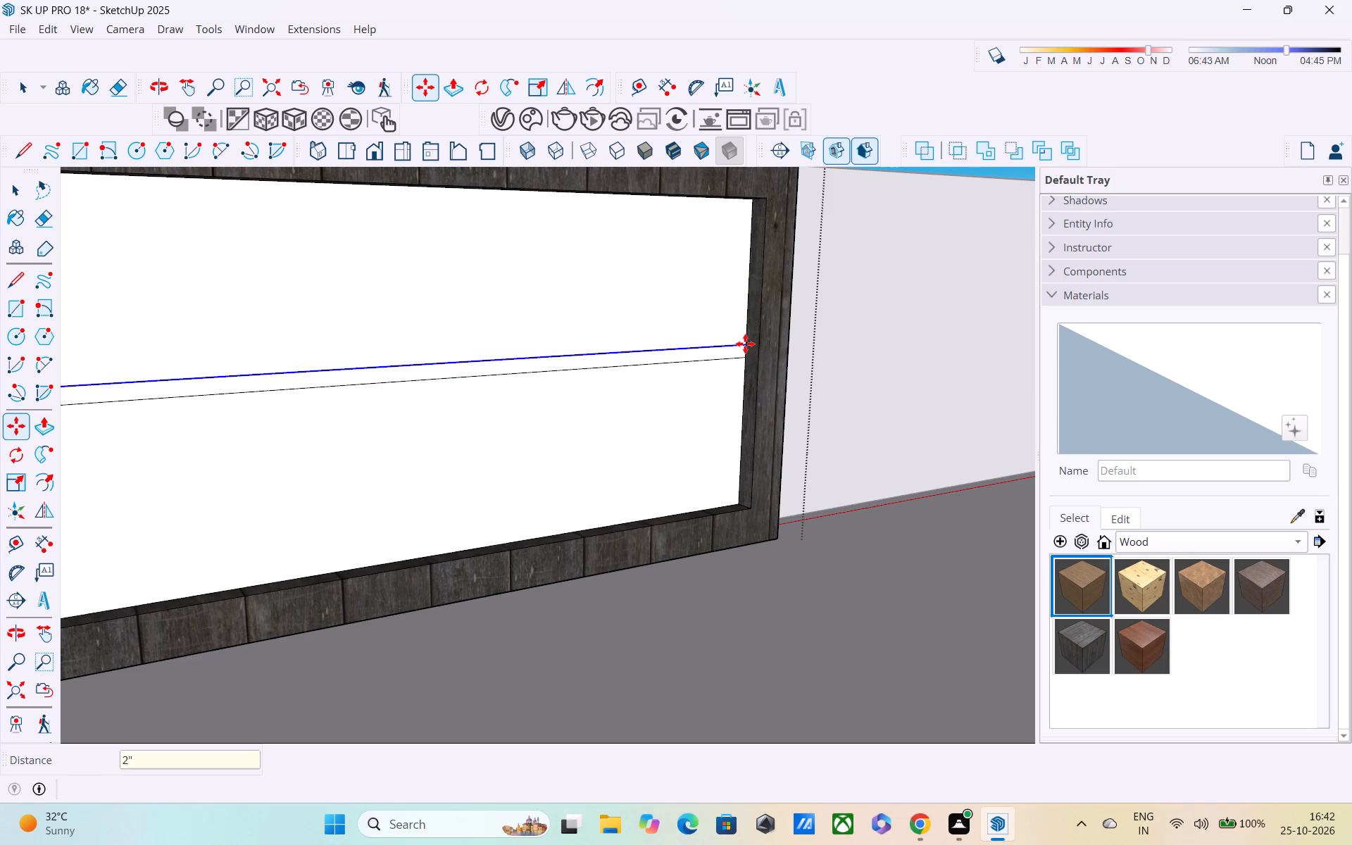
left_click(744, 345)
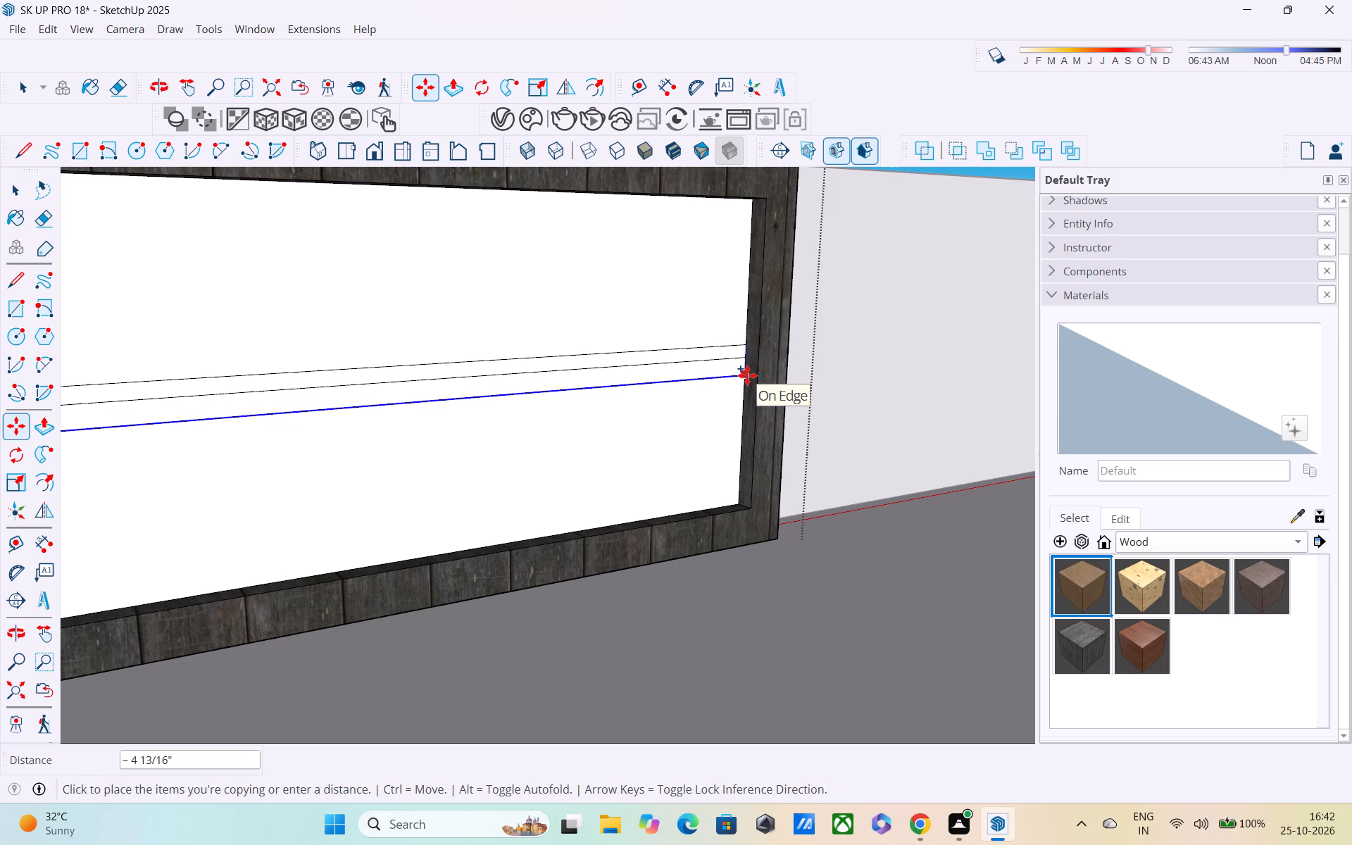
type("2\"")
key("Return")
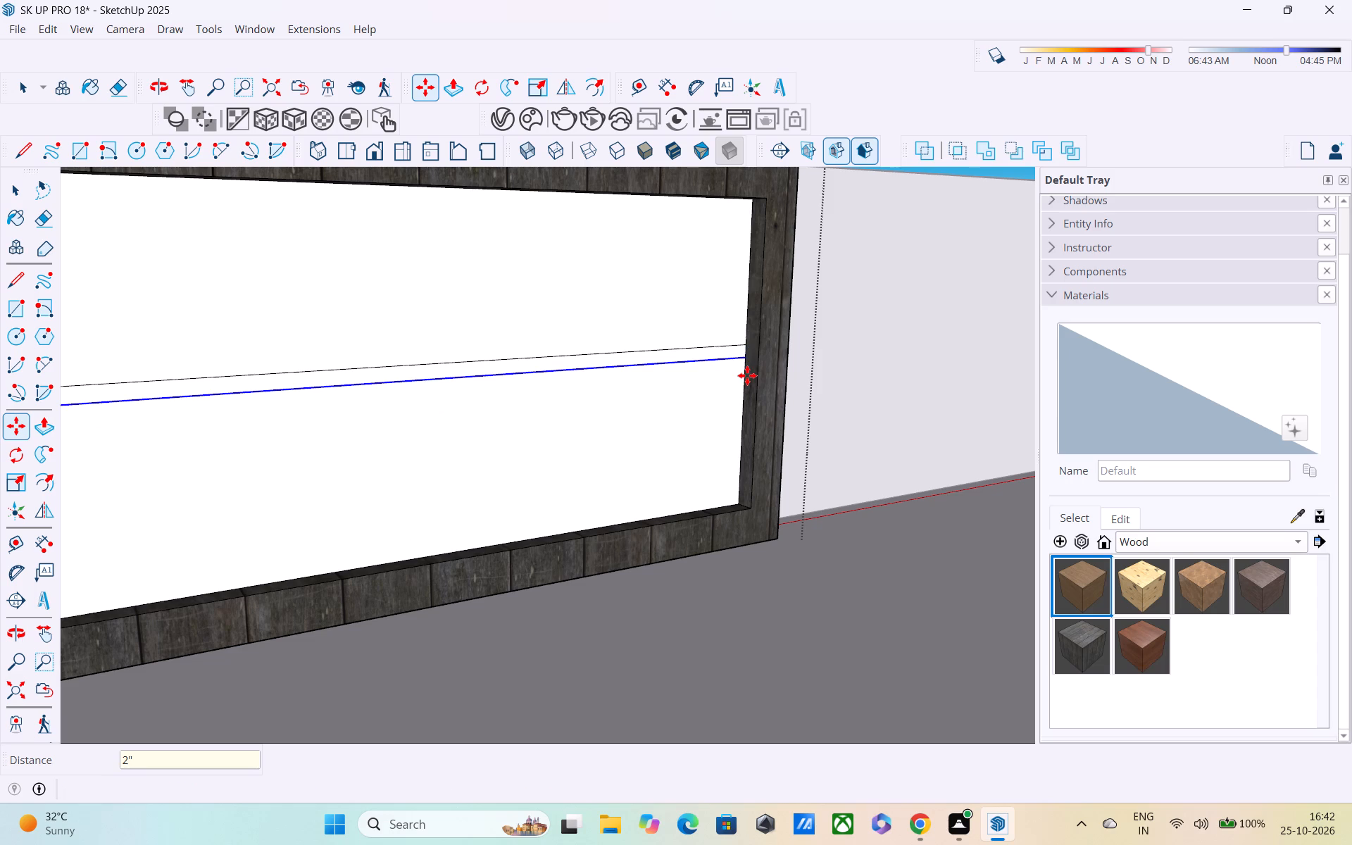
left_click(742, 356)
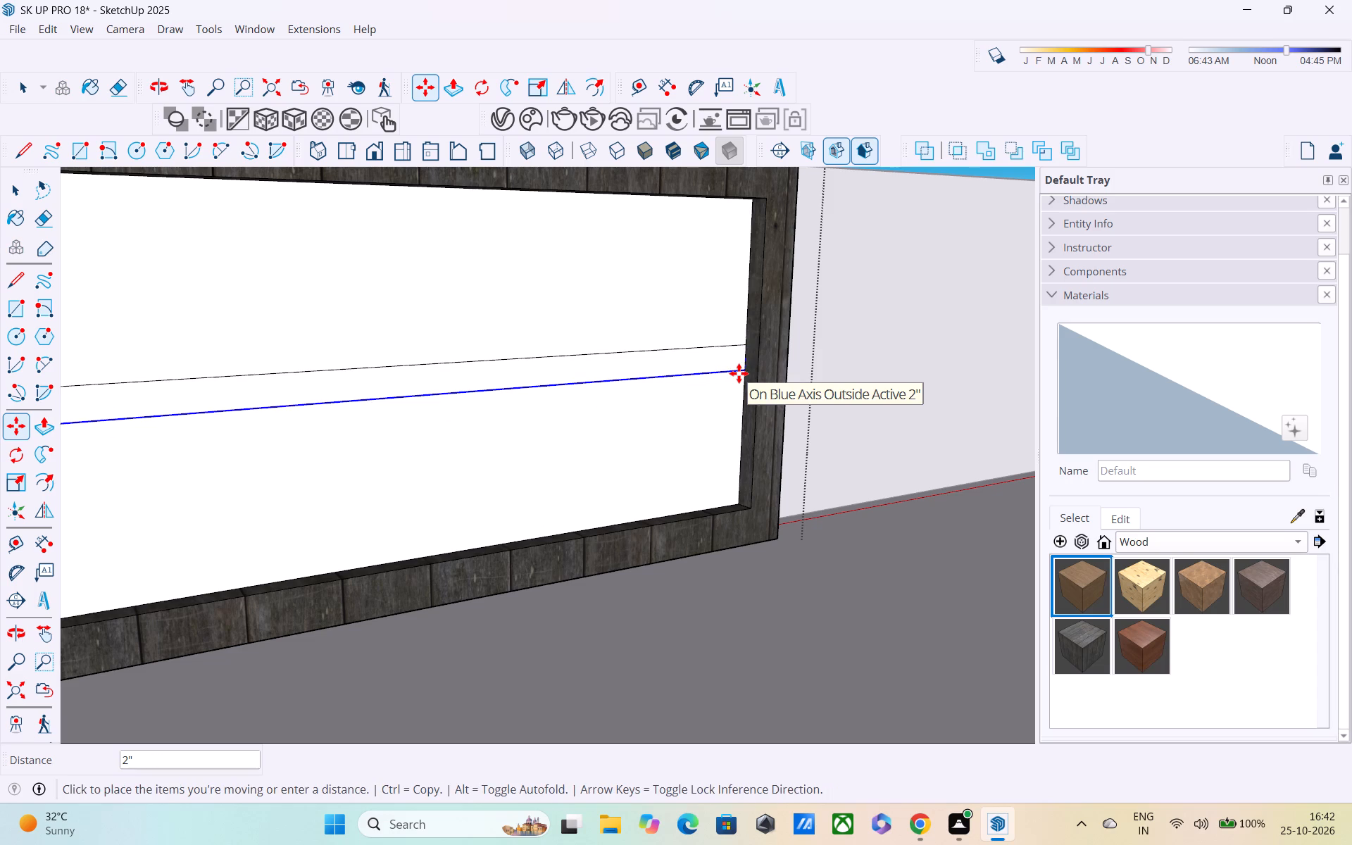
type("2'")
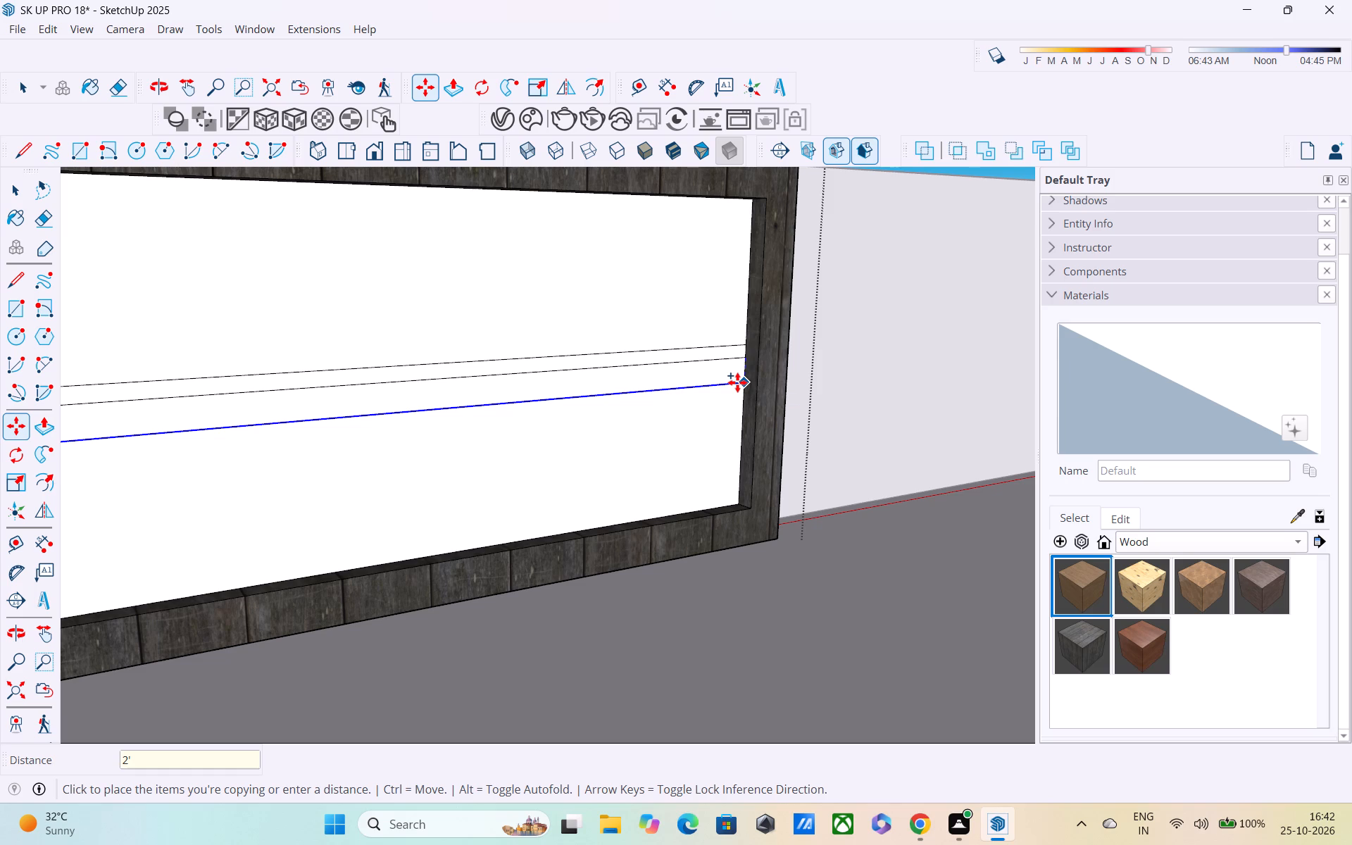
key("BackSpace")
key("shift+quotedbl")
key("Return")
Delete the original middle line between the two copied lines on the gate panel.
key("space")
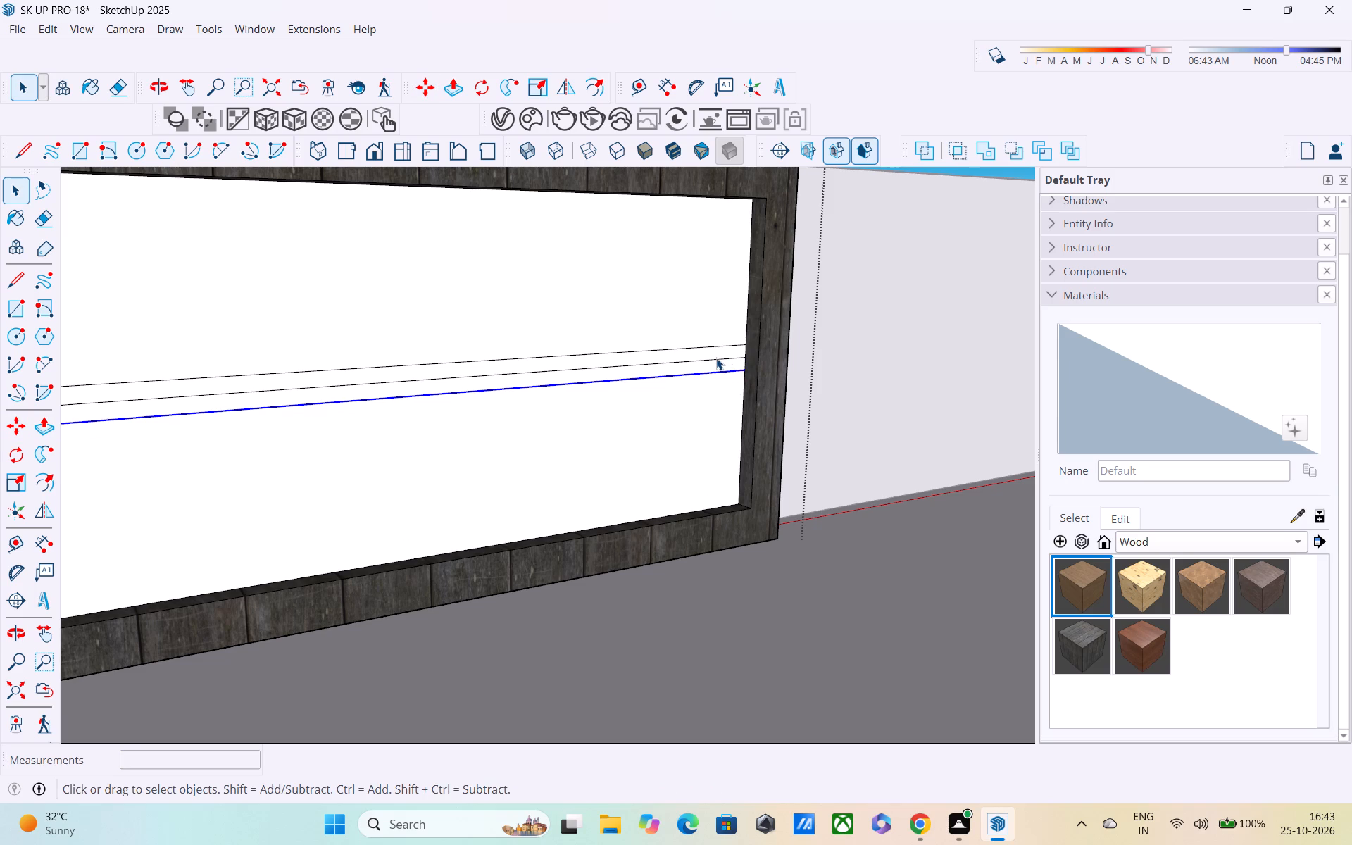
left_click(716, 358)
key("Delete")
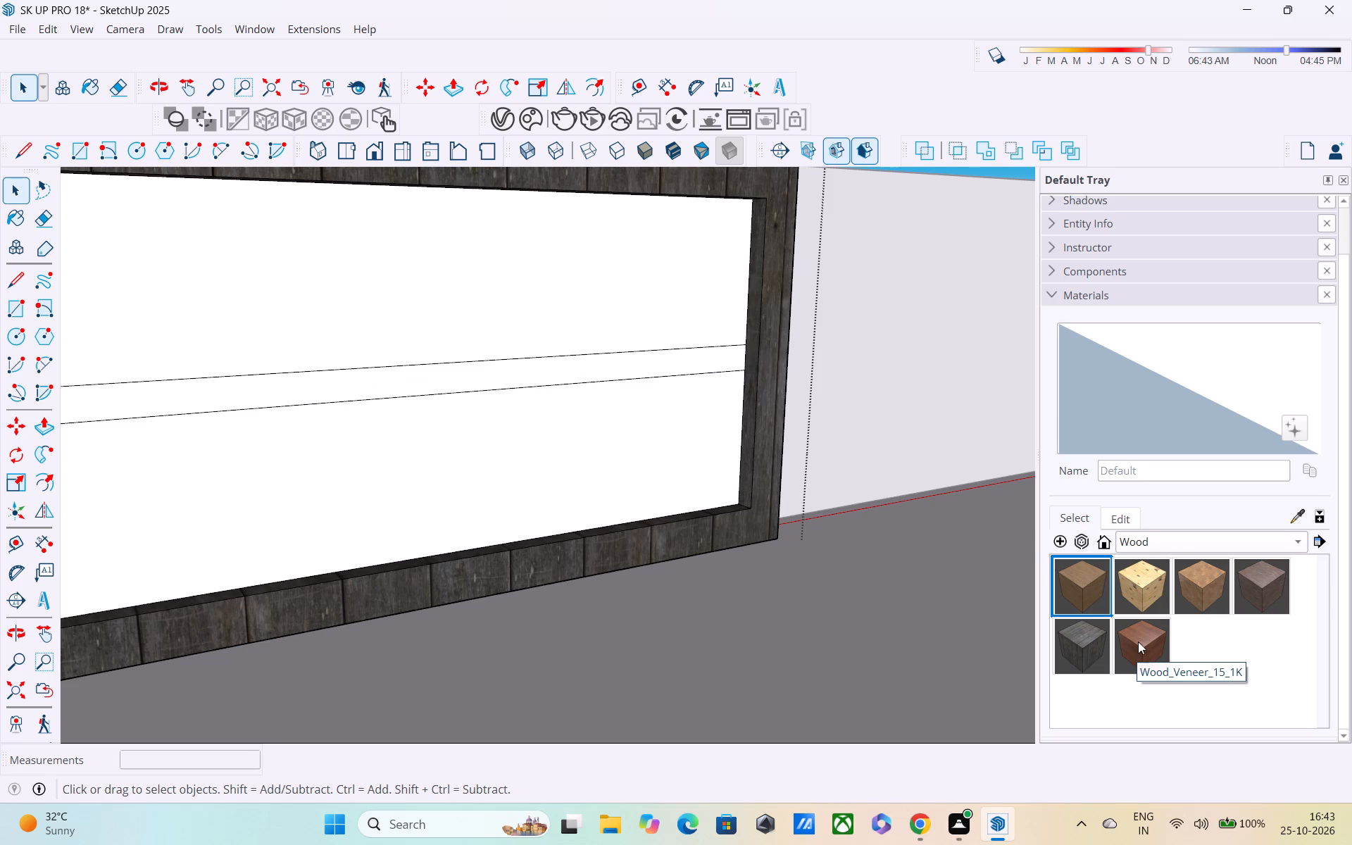
Paint the narrow strip between the two lines on the gate panel with Wood_Planks_01_1K.
left_click(1080, 651)
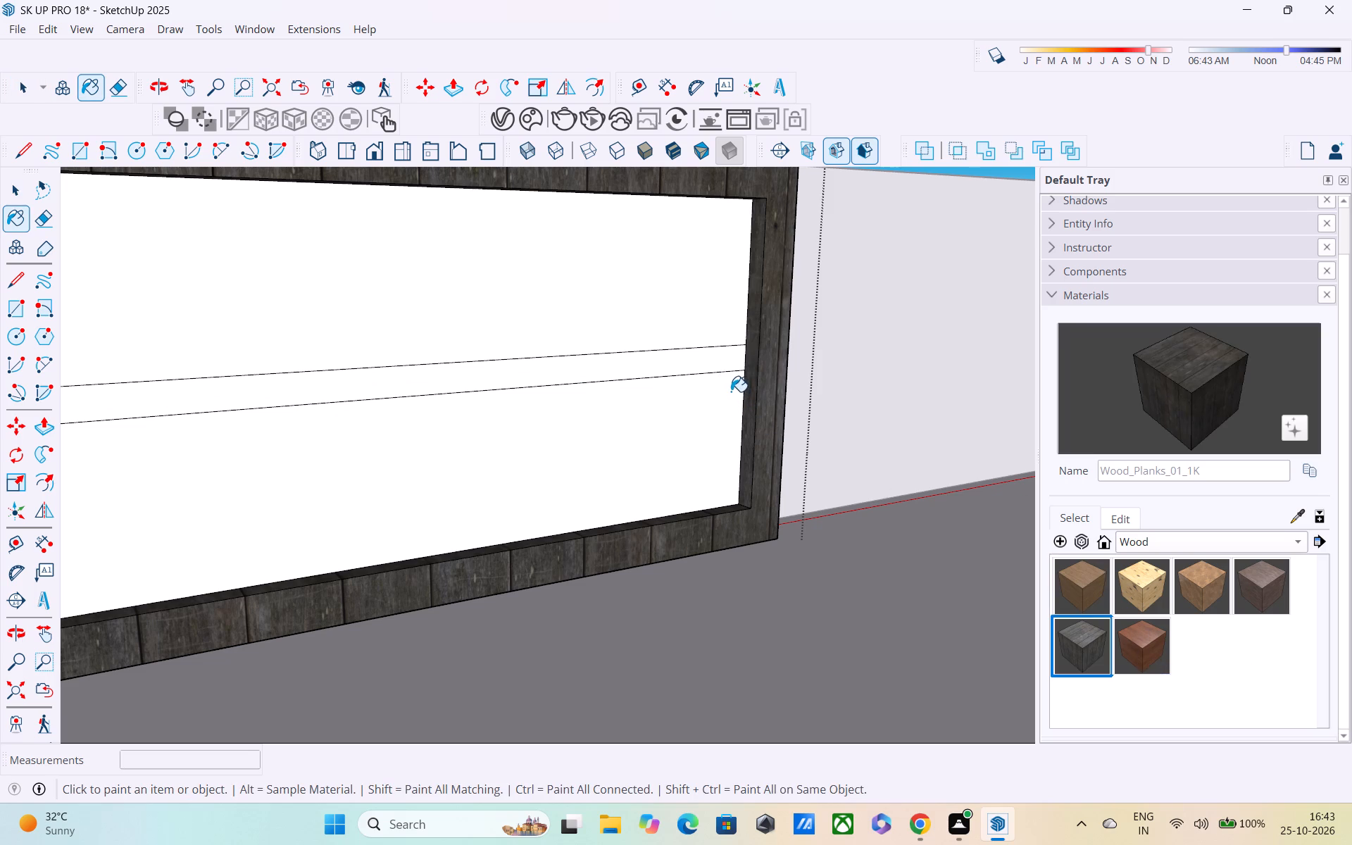
left_click(729, 363)
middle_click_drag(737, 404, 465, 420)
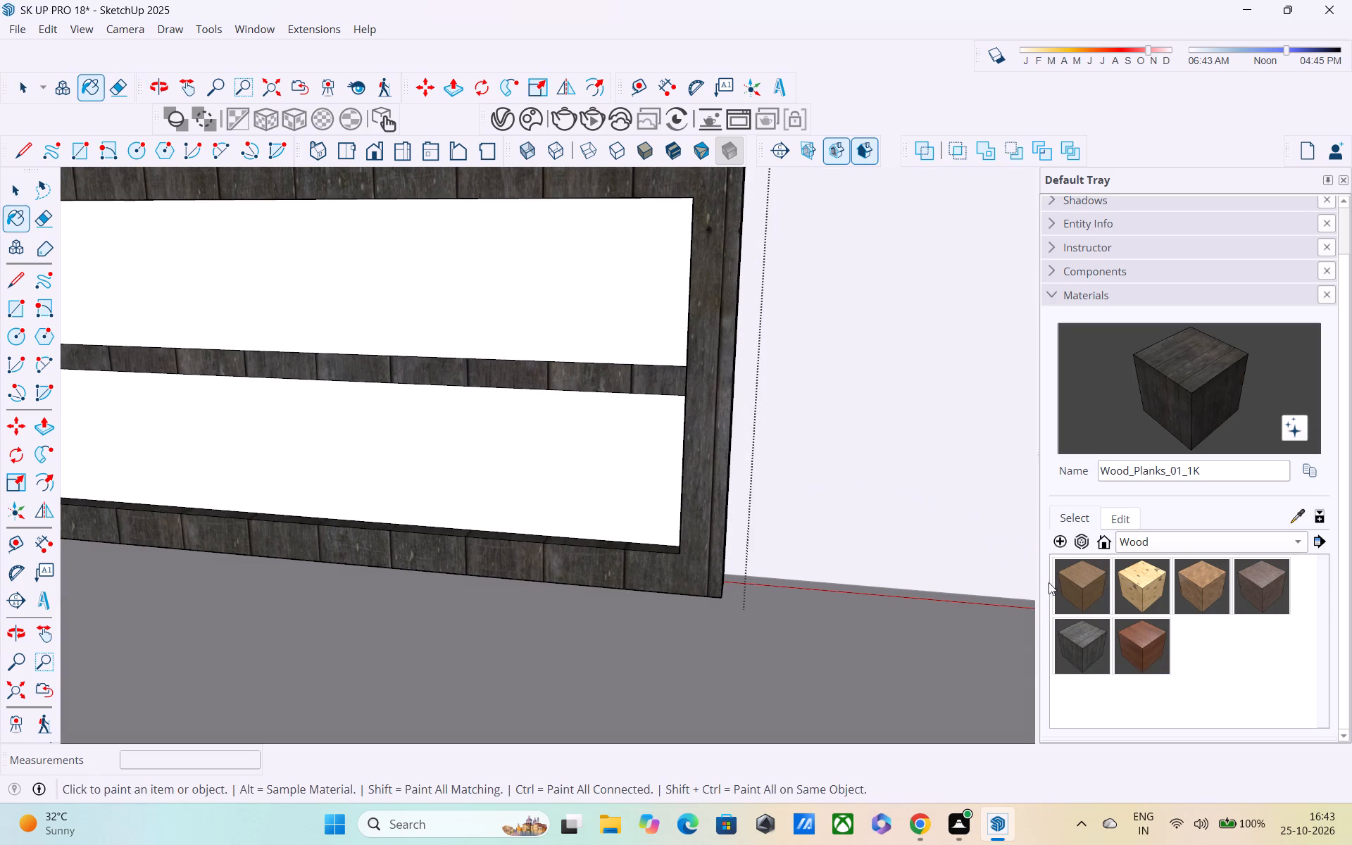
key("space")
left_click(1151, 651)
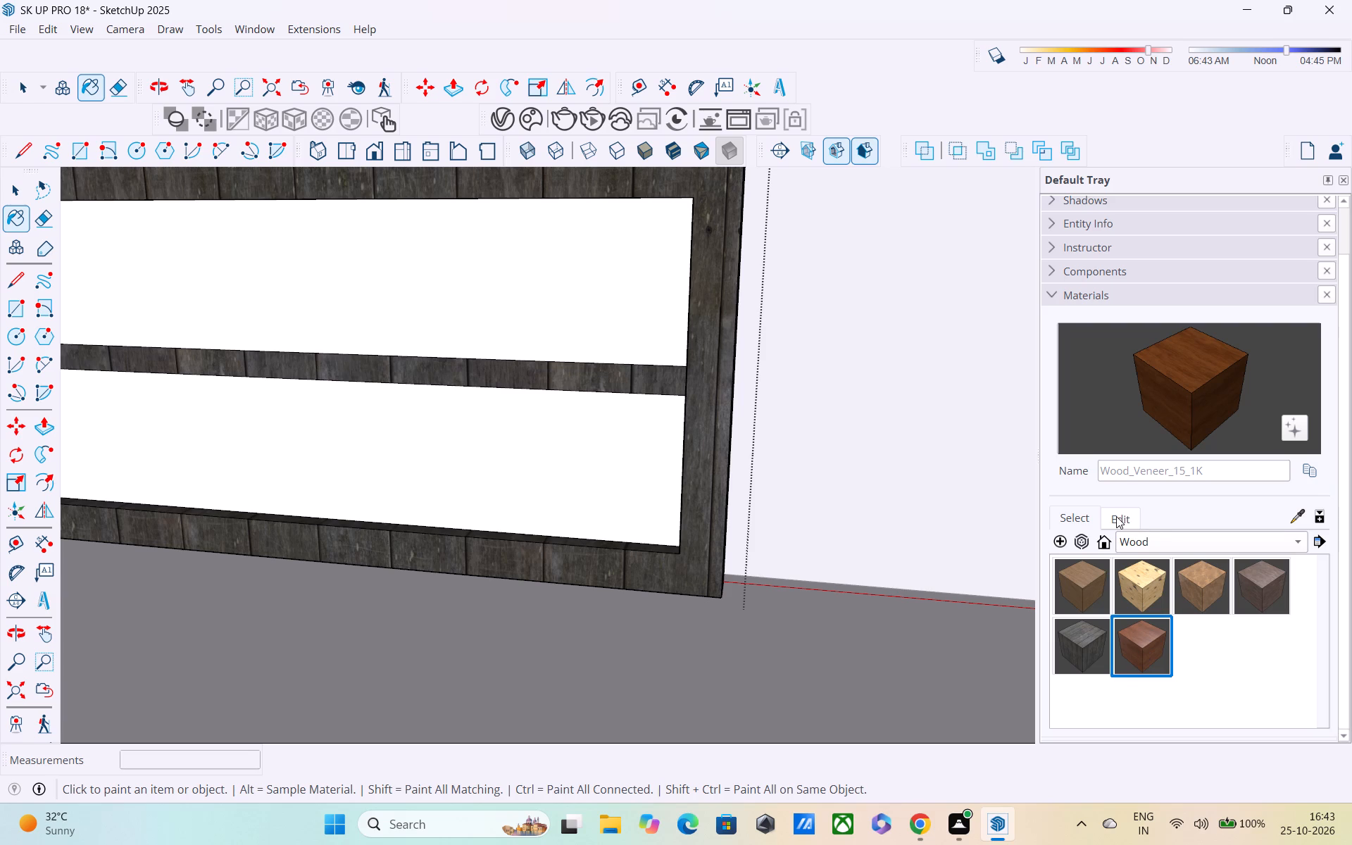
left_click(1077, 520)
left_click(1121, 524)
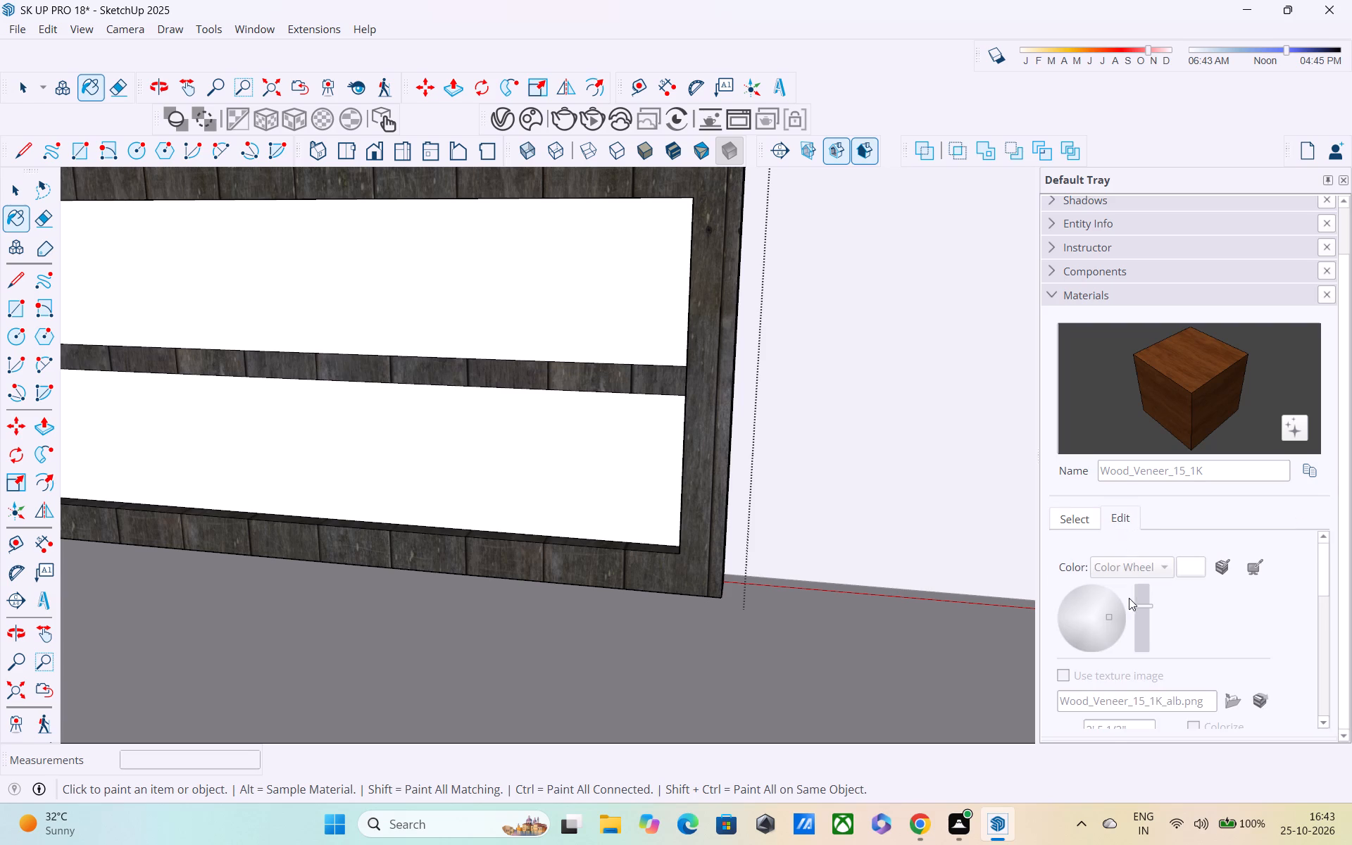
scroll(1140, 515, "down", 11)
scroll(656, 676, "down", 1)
Sample Wood_Veneer_15_1K2 from the front gate's panel, paint the rotated gate's upper and lower panel faces with it, and exit the group.
middle_click_drag(656, 680, 778, 651, "shift")
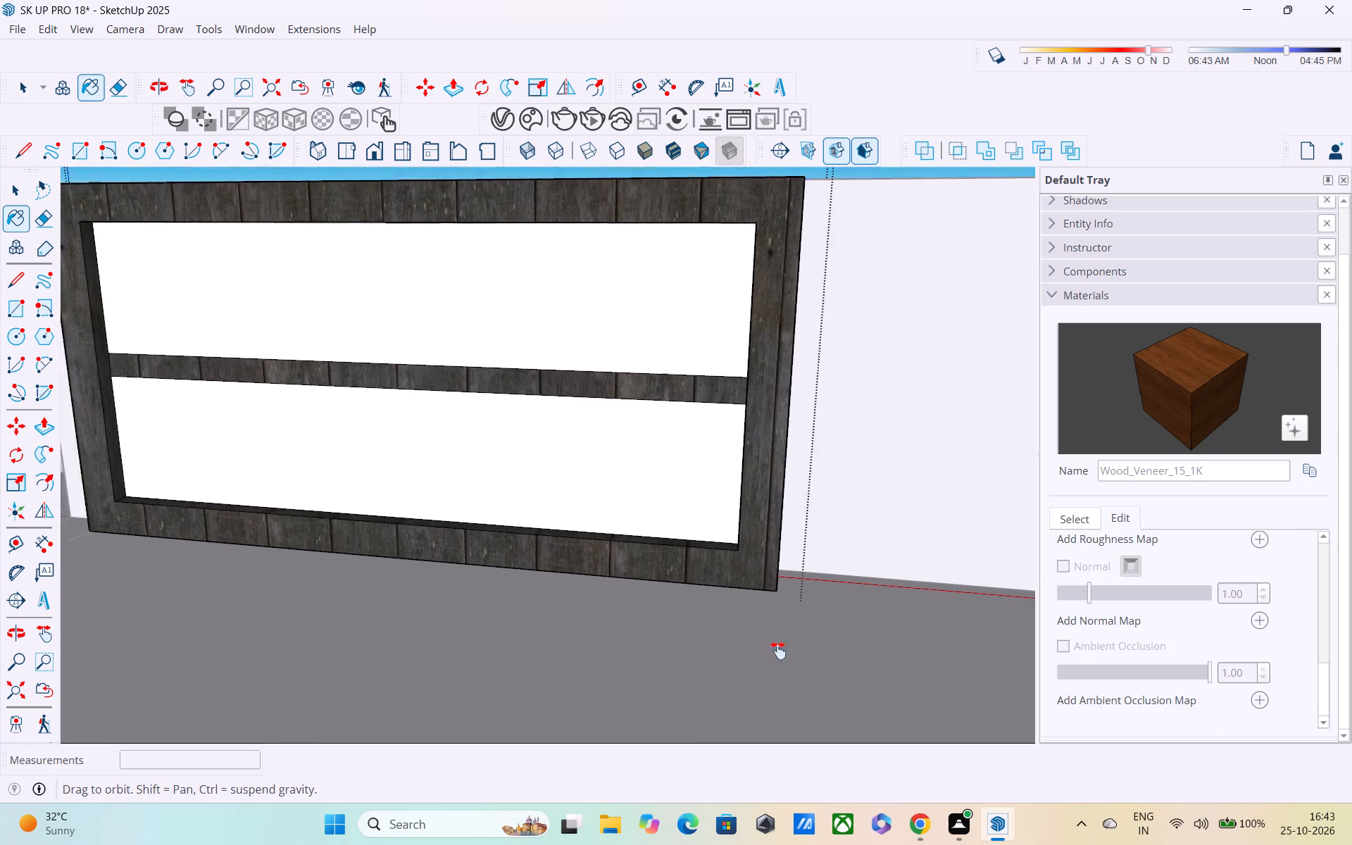
middle_click_drag(778, 651, 819, 627, "shift")
scroll(806, 603, "down", 4)
scroll(1151, 550, "down", 2)
middle_click_drag(1156, 549, 1351, 549)
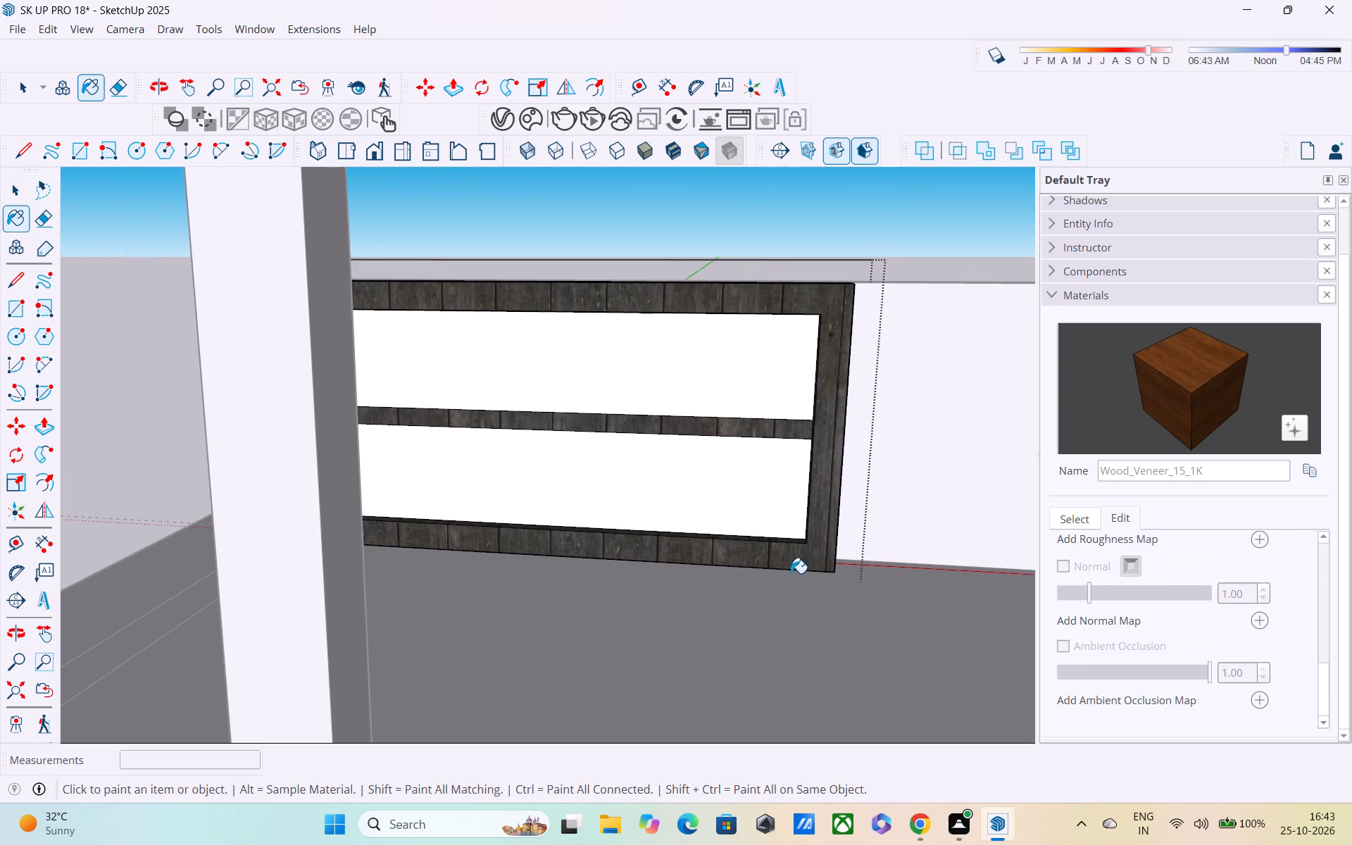
scroll(790, 572, "down", 3)
middle_click_drag(776, 525, 1071, 577)
middle_click_drag(701, 612, 730, 603)
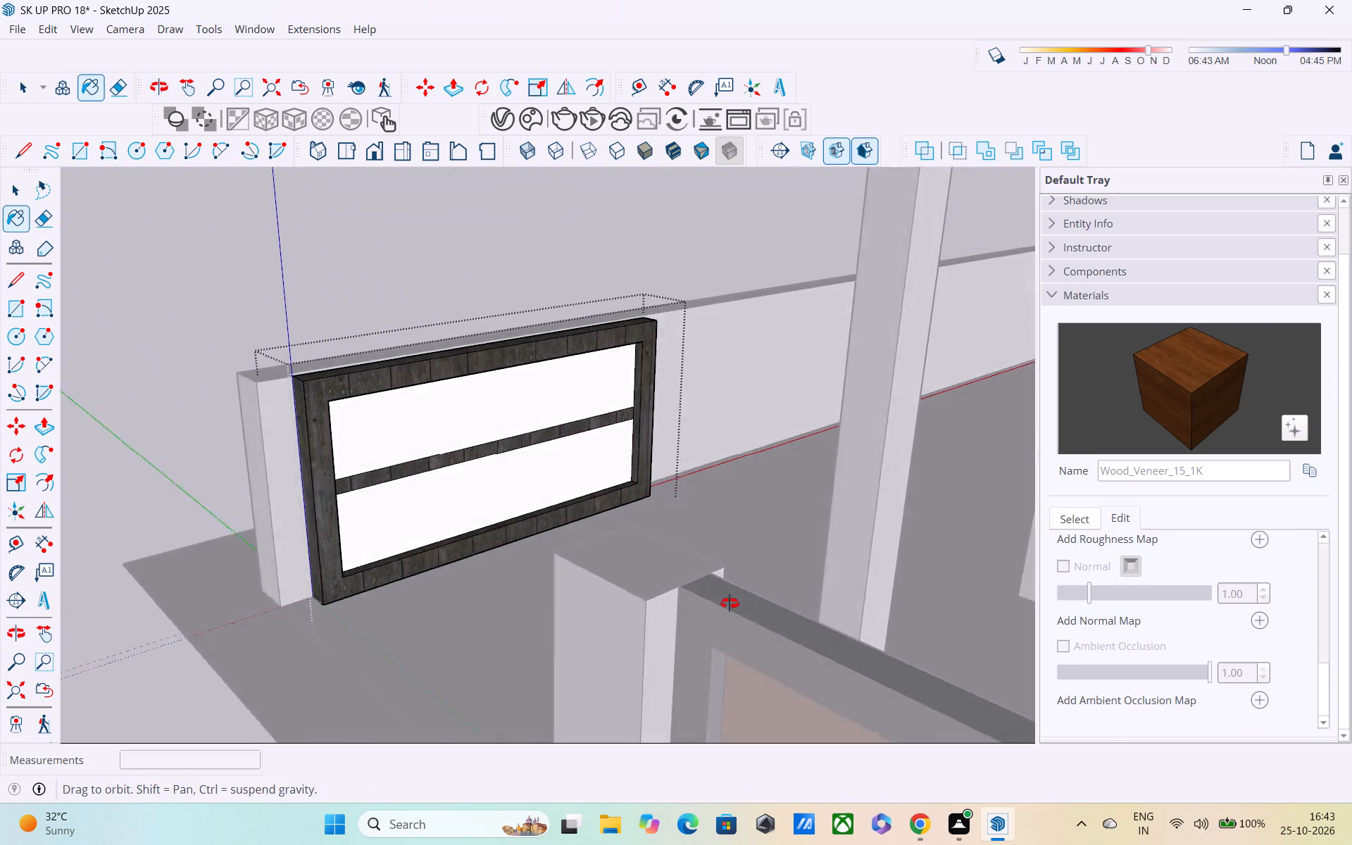
middle_click_drag(730, 603, 834, 528)
key("space")
scroll(1217, 597, "up", 4)
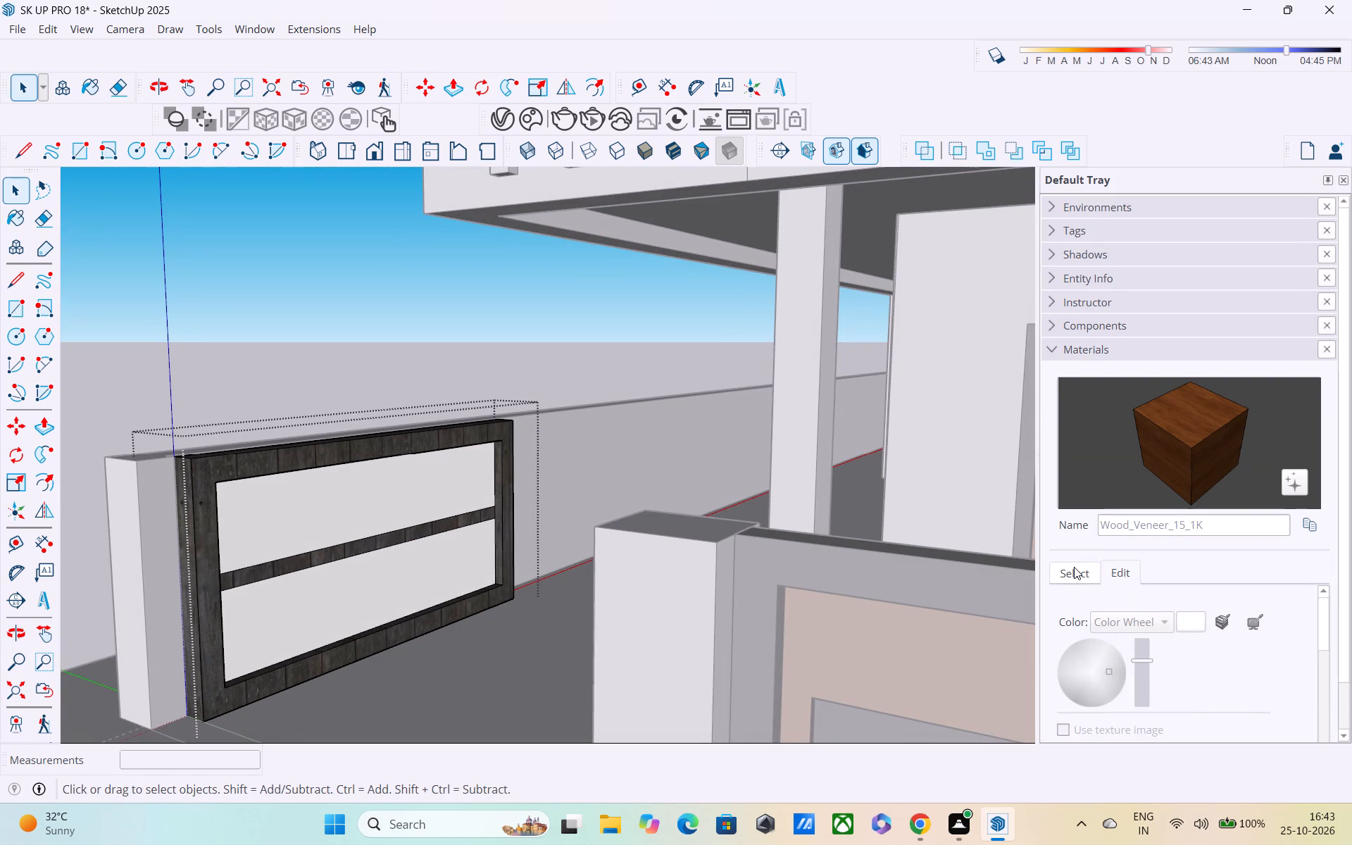
left_click(1077, 582)
left_click(1291, 567)
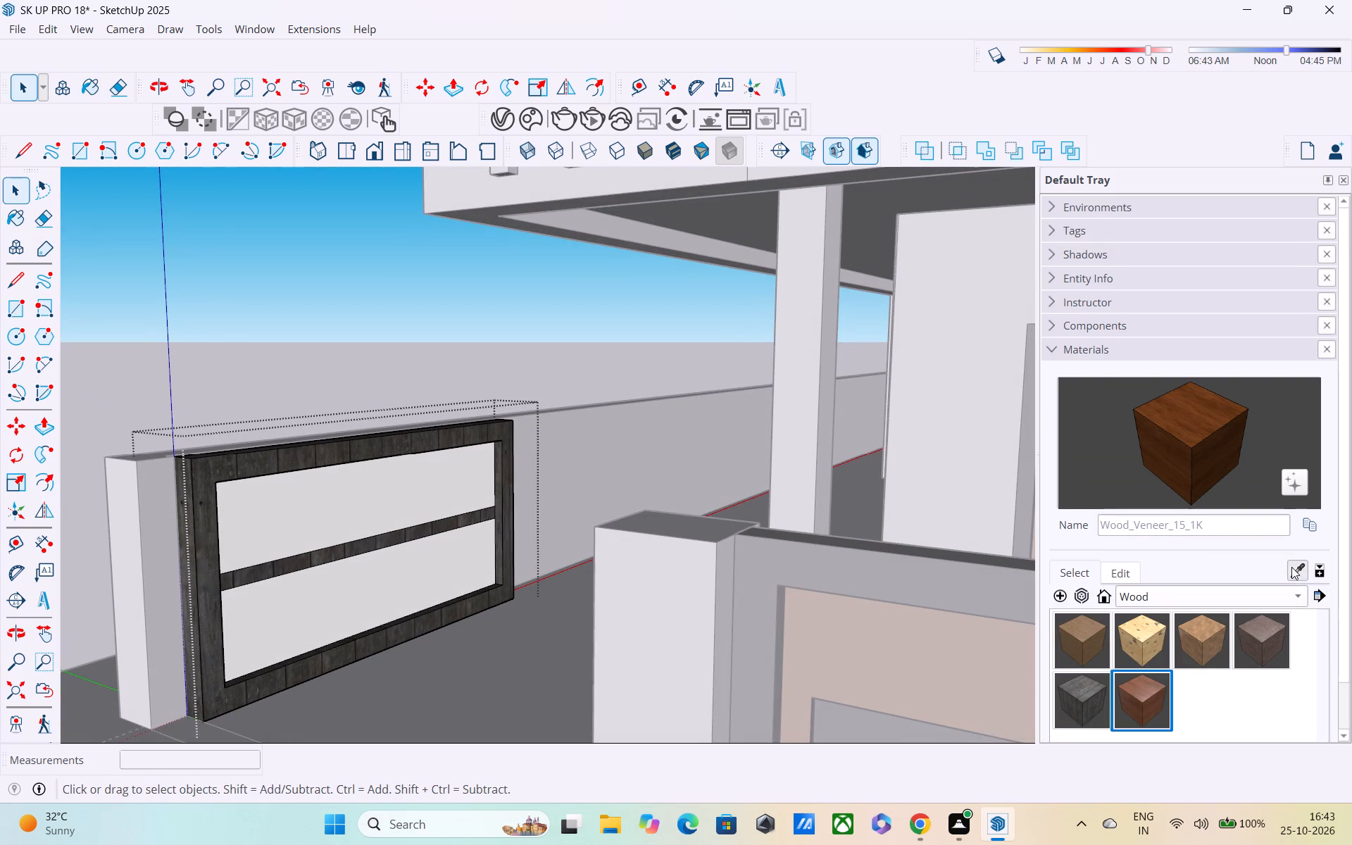
left_click(893, 687)
left_click(395, 506)
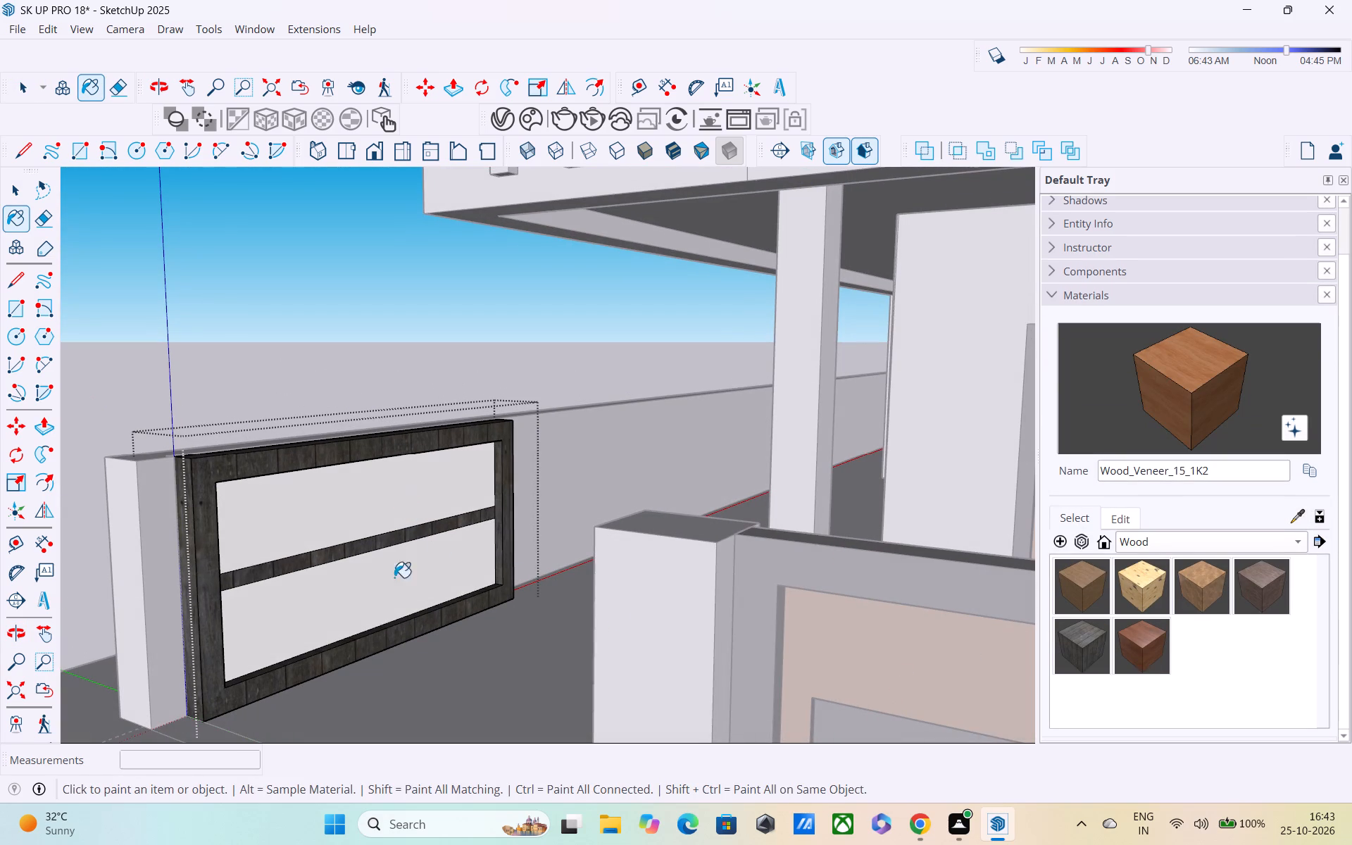
left_click(392, 605)
scroll(392, 598, "down", 3)
key("space")
left_click(249, 406)
Examine the rotated gate and the front gate together with the boundary wall and the house's front elevation.
middle_click_drag(454, 513, 522, 468)
scroll(522, 469, "down", 3)
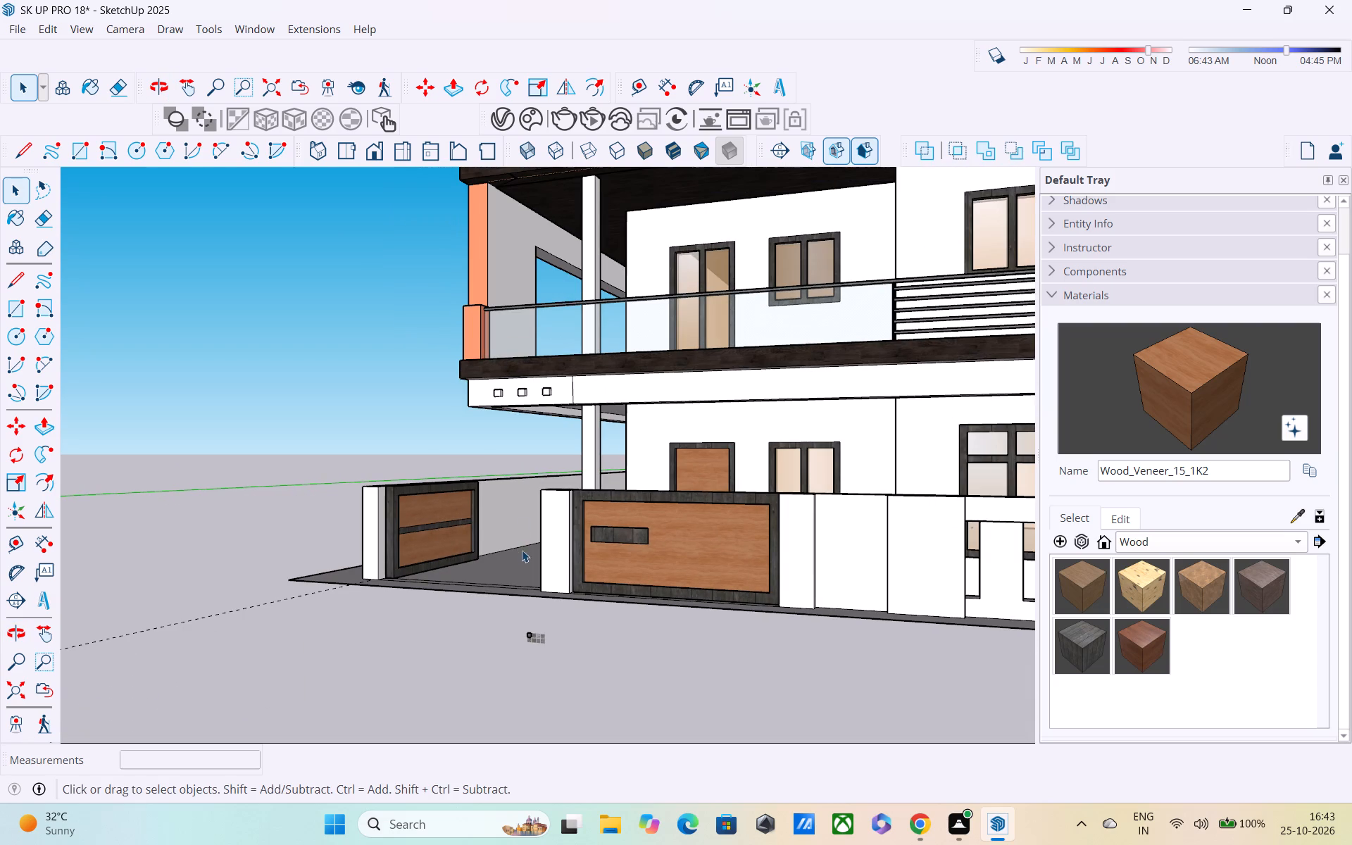
middle_click_drag(525, 553, 562, 548)
middle_click_drag(516, 568, 558, 596)
scroll(561, 591, "down", 5)
middle_click_drag(577, 596, 652, 687)
scroll(652, 687, "up", 1)
middle_click_drag(734, 636, 551, 605)
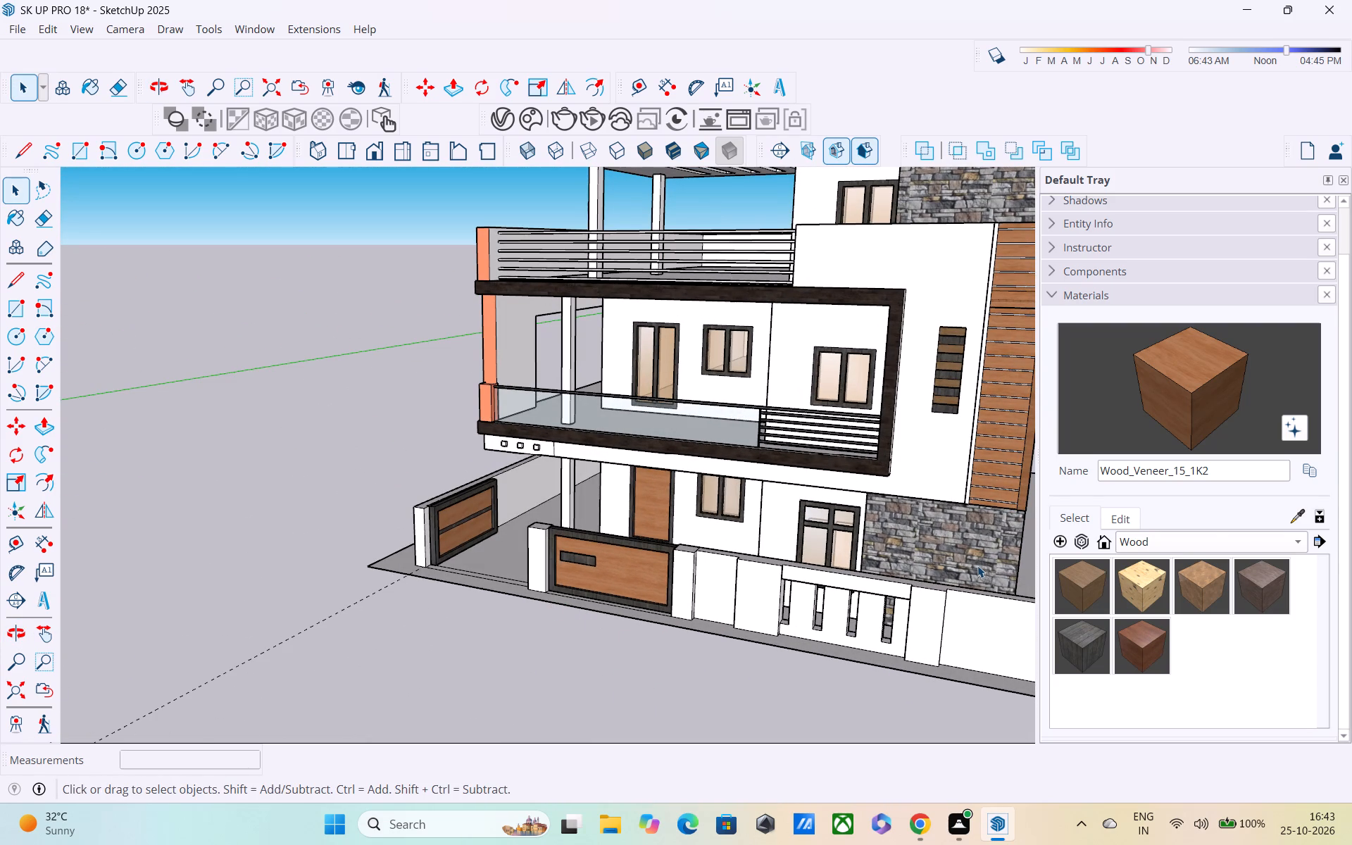
Sample the stone material Image from the house's ground-floor wall and paint the boundary wall's end section and the section beside the front gate.
left_click(1298, 510)
left_click(987, 543)
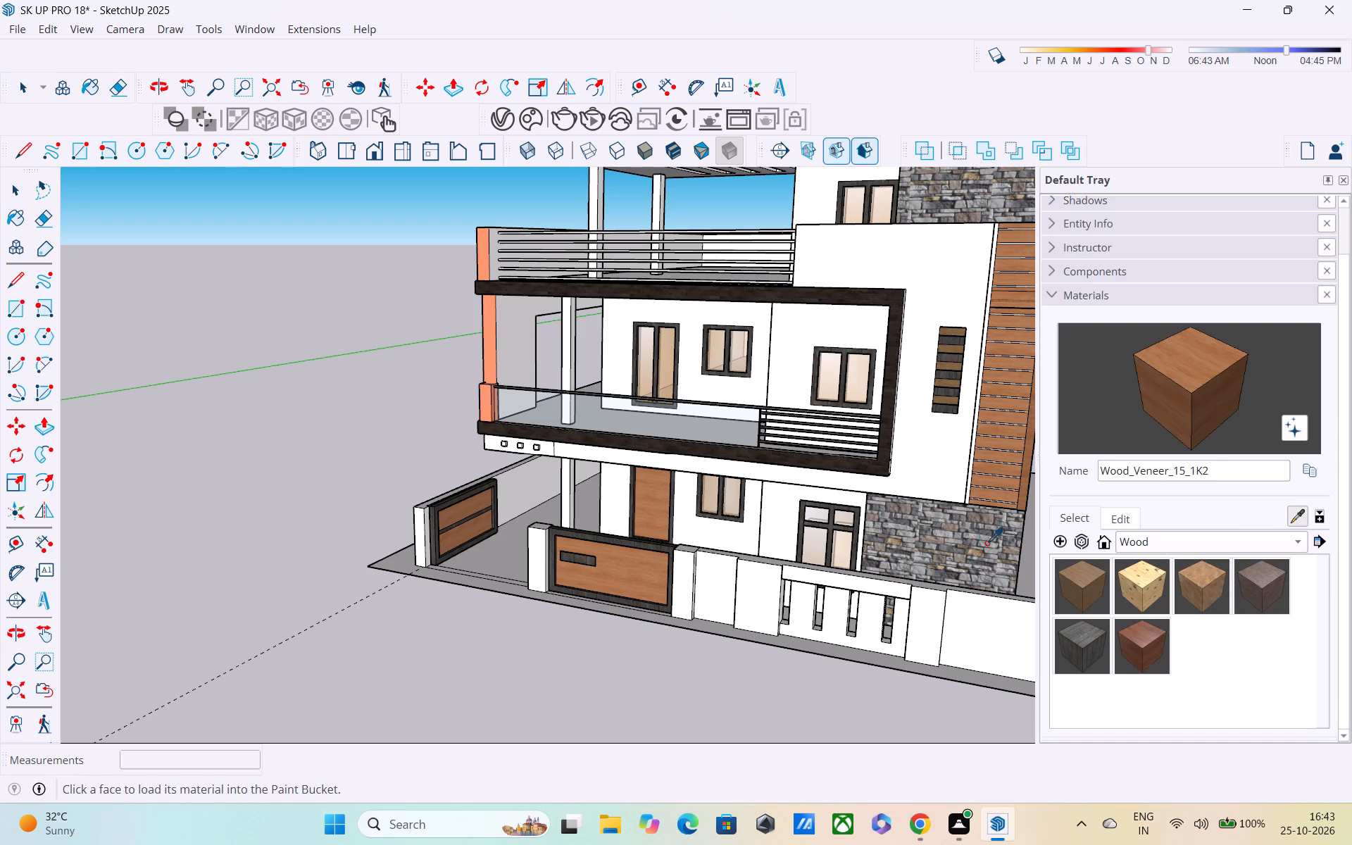
left_click(712, 582)
left_click(968, 630)
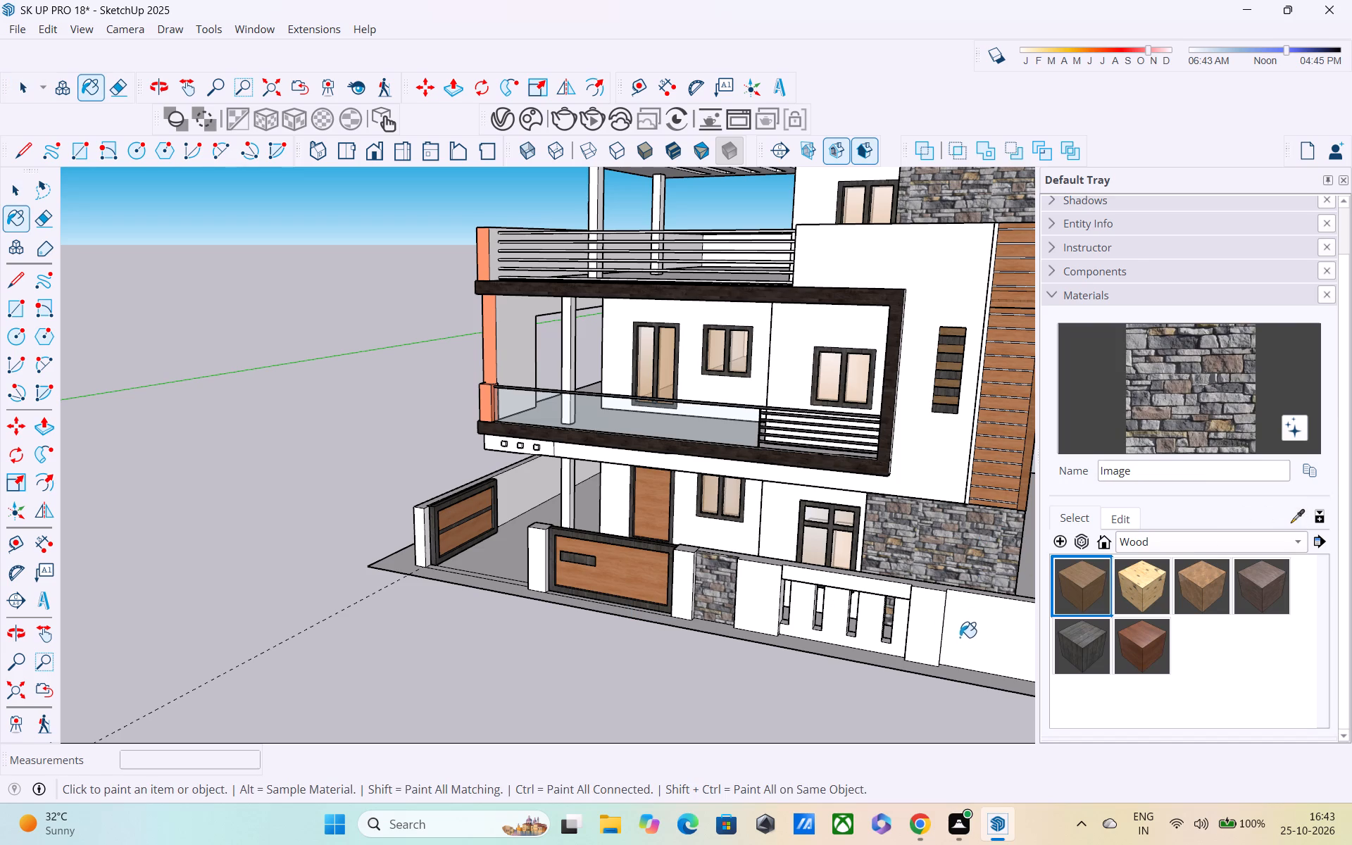
Sample Wood_Veneer_15_1K2 from the front gate and paint the front and top of the gate pillar adjoining the stone wall section.
middle_click_drag(944, 644, 660, 637, "shift")
scroll(653, 639, "down", 1)
middle_click_drag(653, 639, 741, 624)
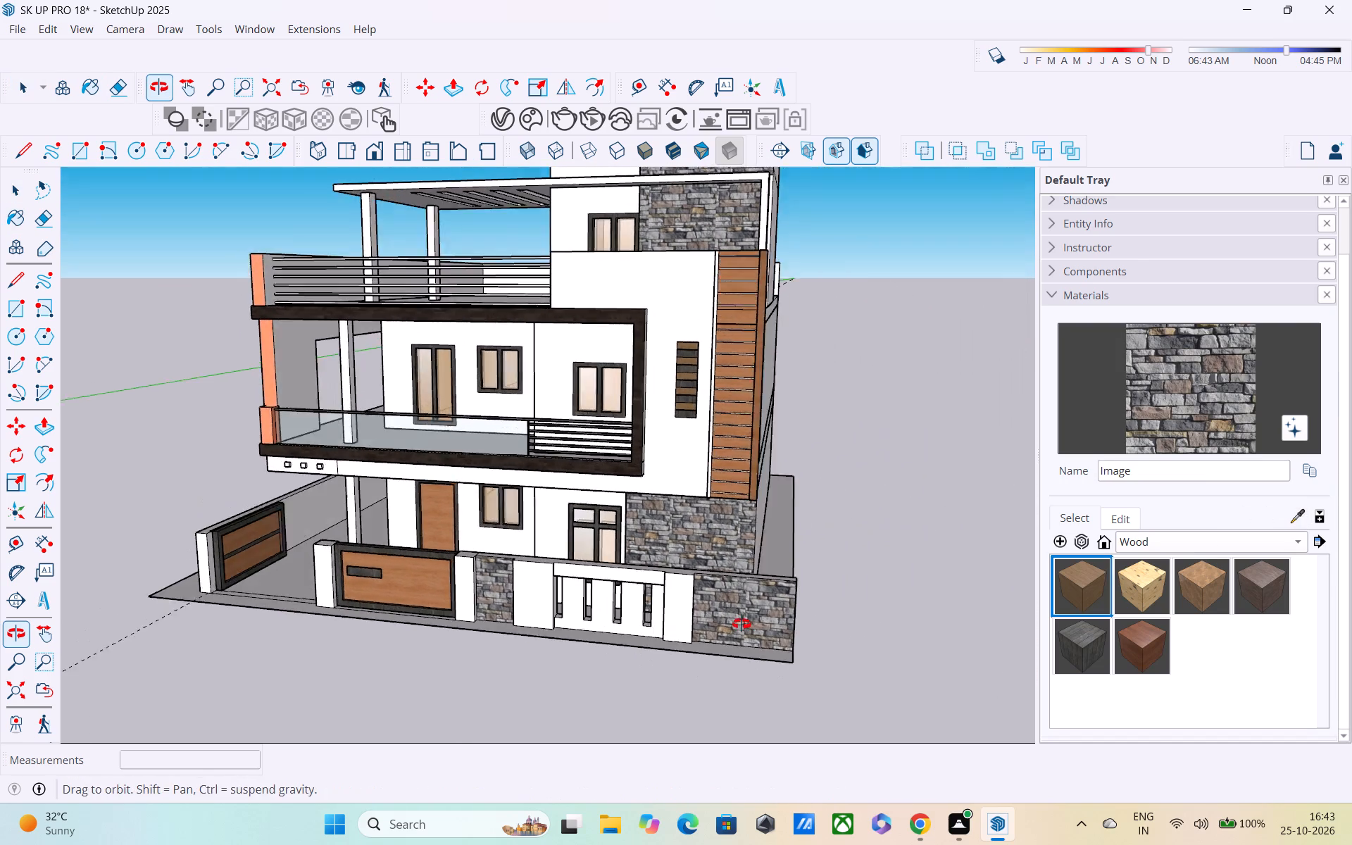
middle_click_drag(741, 624, 747, 545)
scroll(746, 544, "down", 1)
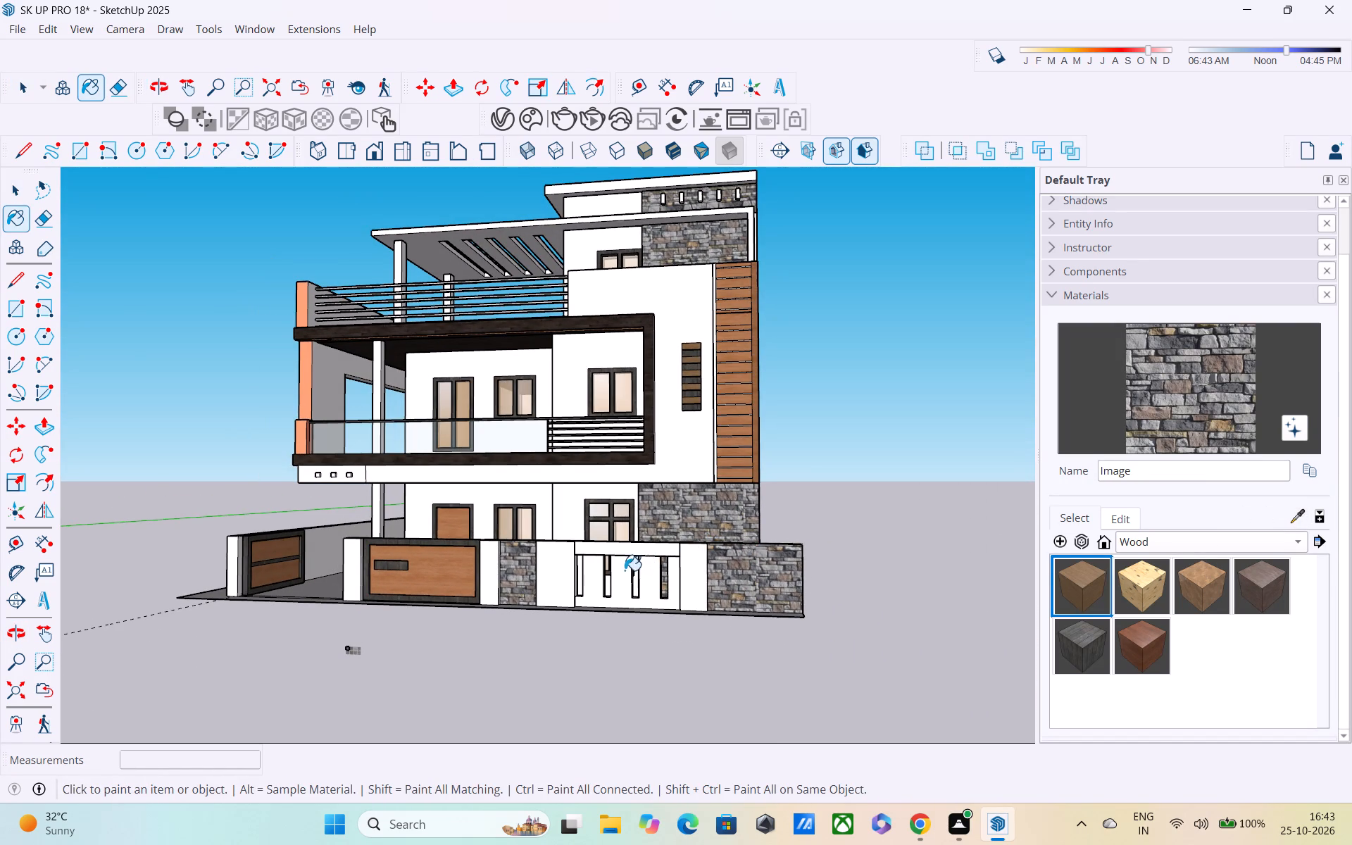
middle_click_drag(612, 573, 590, 739)
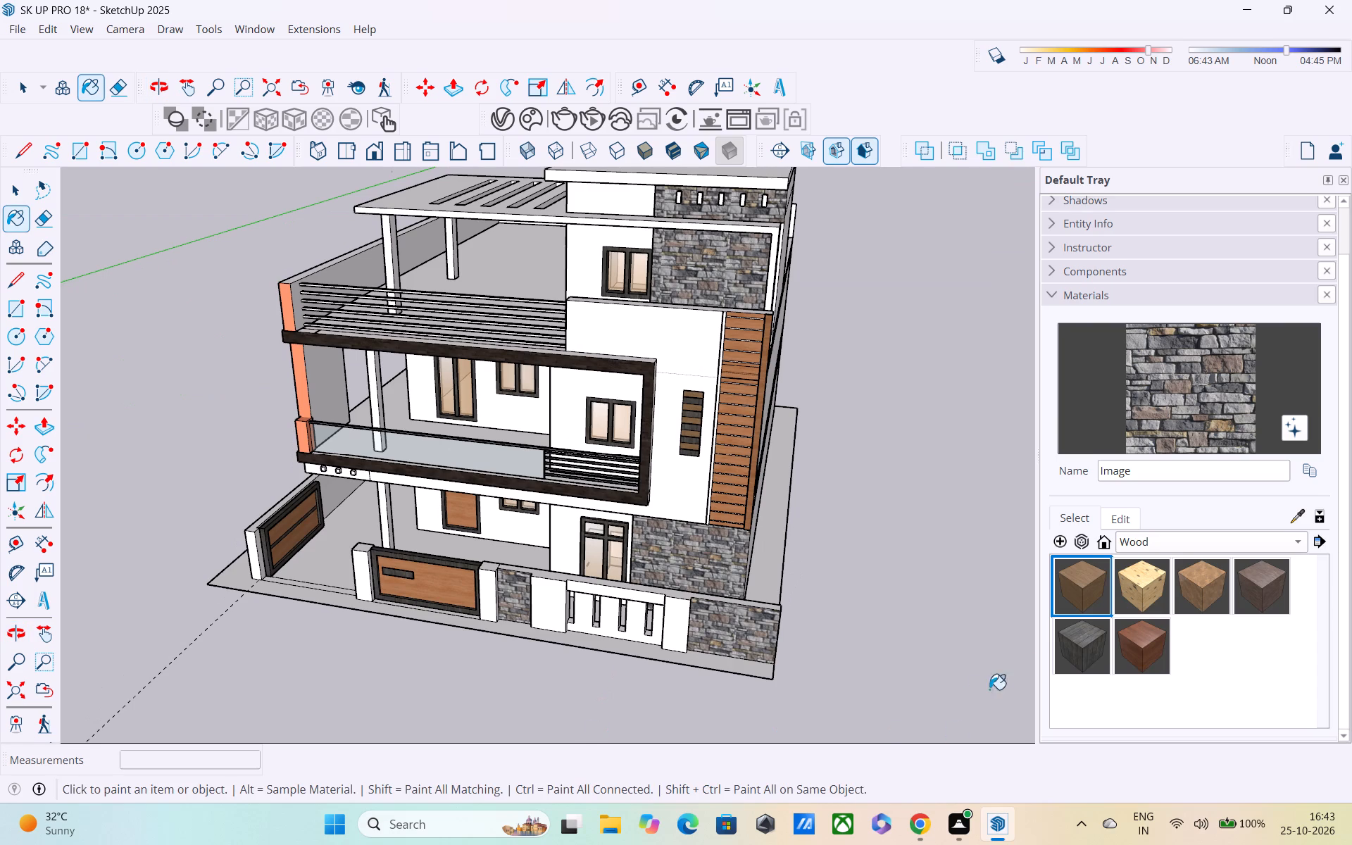
left_click(1295, 523)
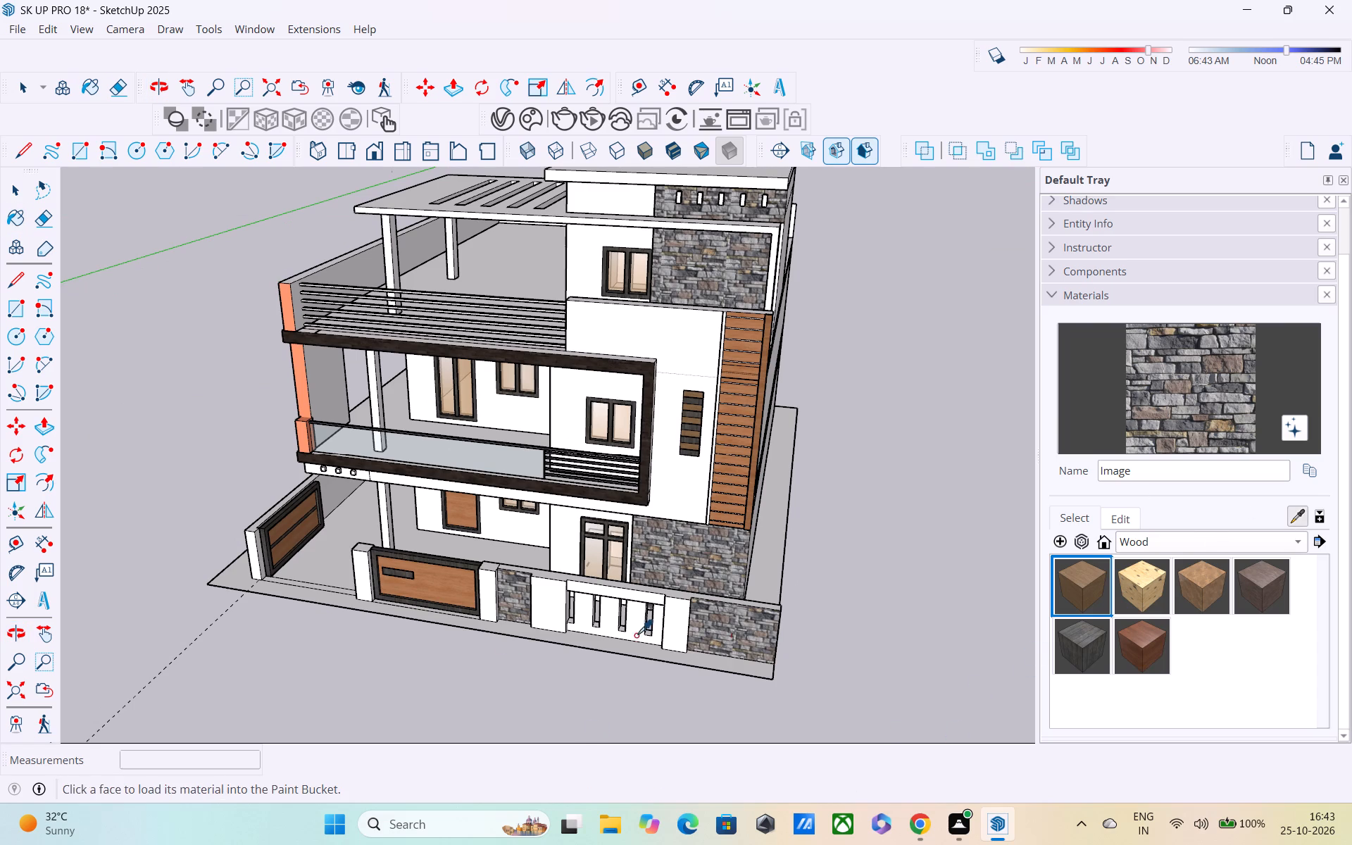
left_click(435, 579)
middle_click_drag(542, 625, 576, 588)
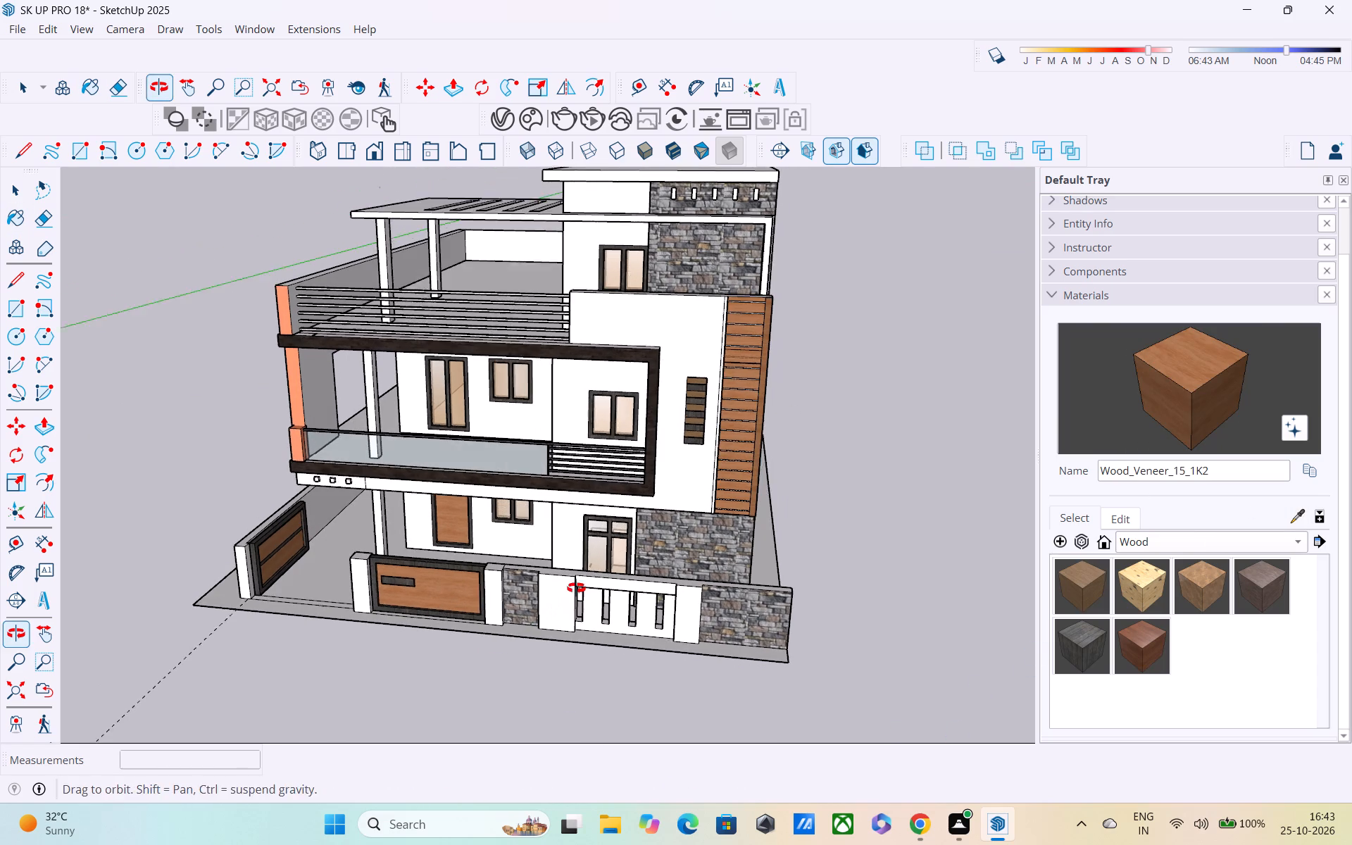
middle_click_drag(576, 588, 579, 584)
scroll(626, 582, "up", 3)
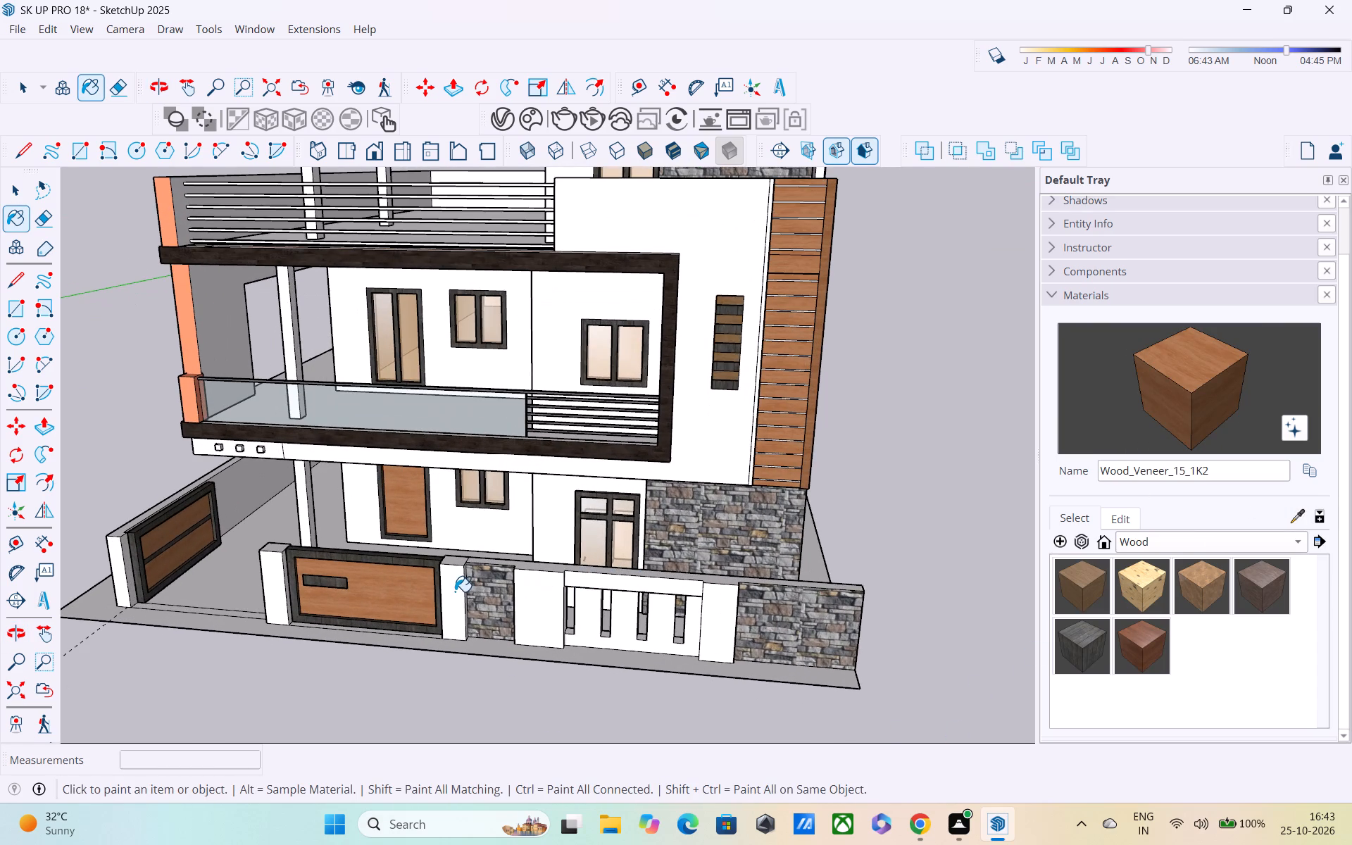
left_click(455, 591)
middle_click_drag(456, 570, 479, 628)
scroll(479, 628, "up", 3)
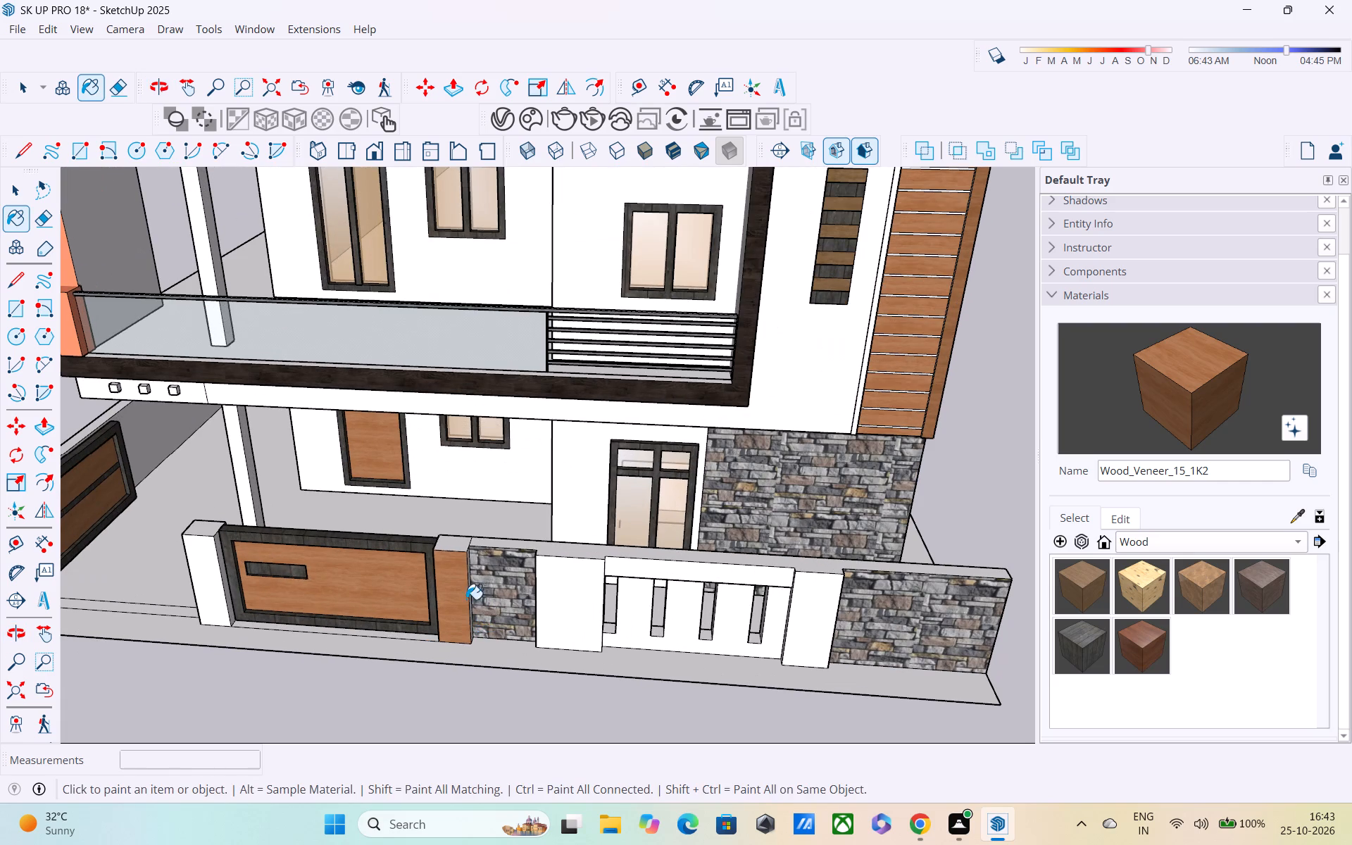
left_click(453, 544)
Sample the stone material Image from the boundary wall's end section and paint the exposed faces and top of the front gate's opposite pillar.
middle_click_drag(465, 584, 602, 582)
scroll(568, 585, "down", 1)
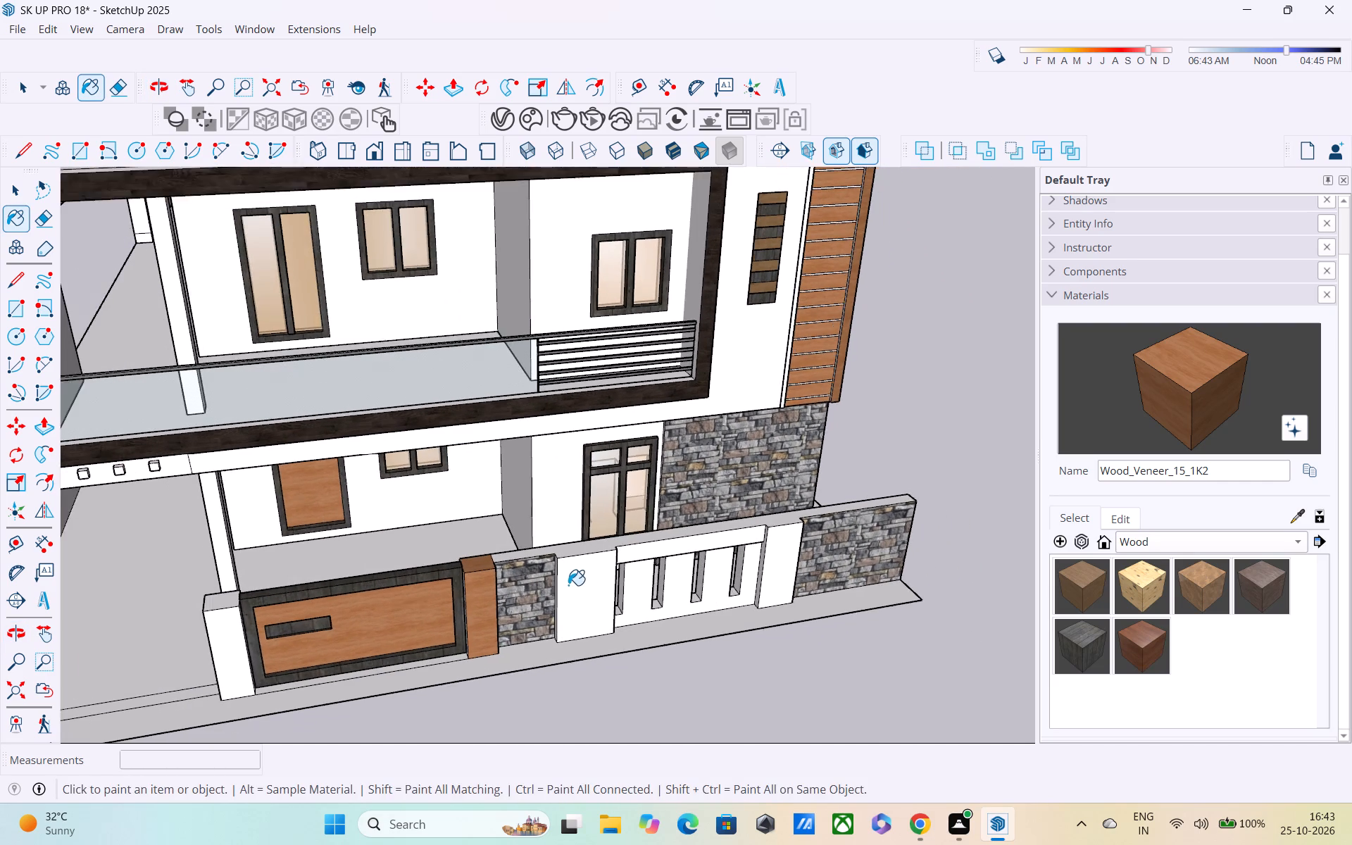
scroll(568, 585, "down", 1)
middle_click_drag(567, 585, 699, 559, "shift")
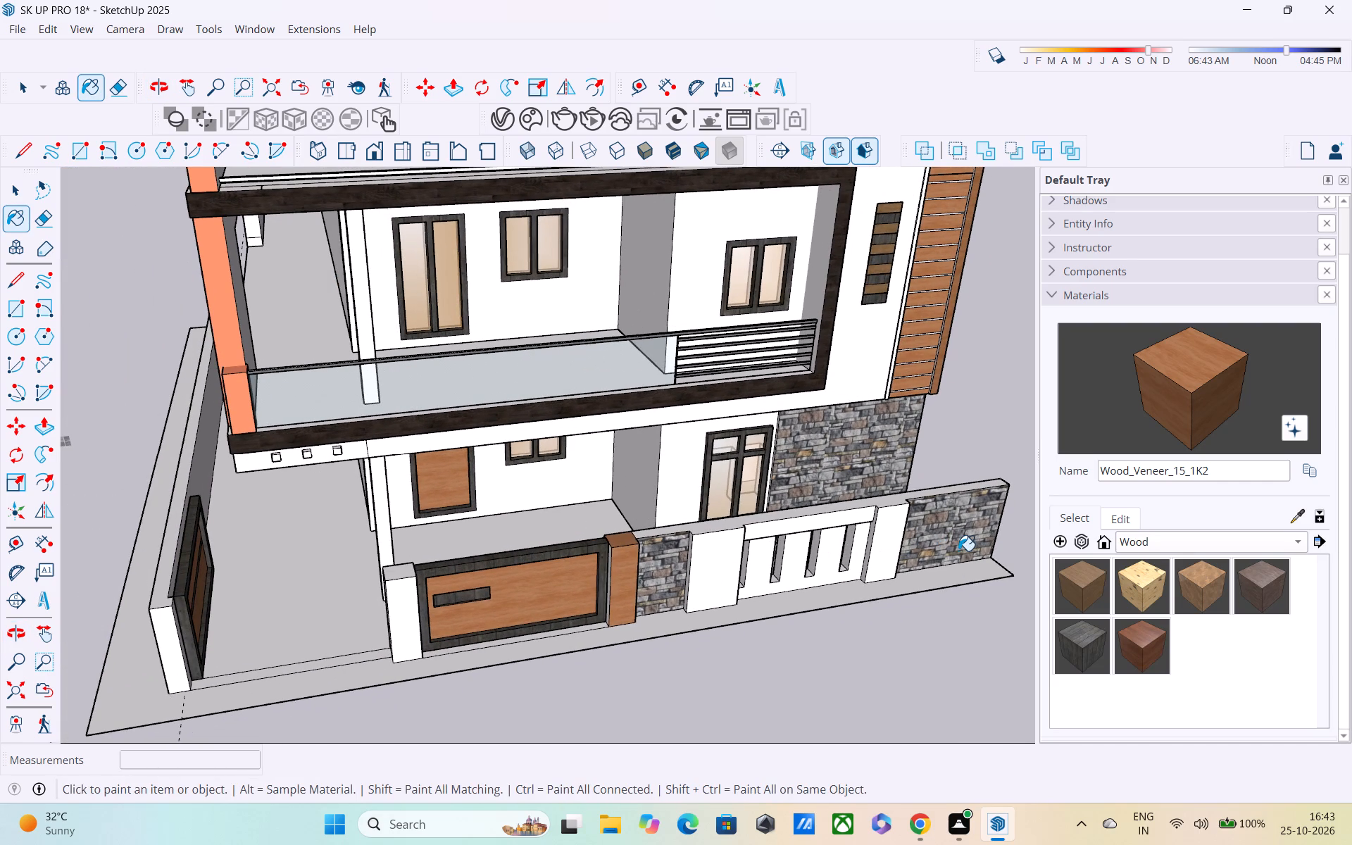
key("space")
left_click(1305, 514)
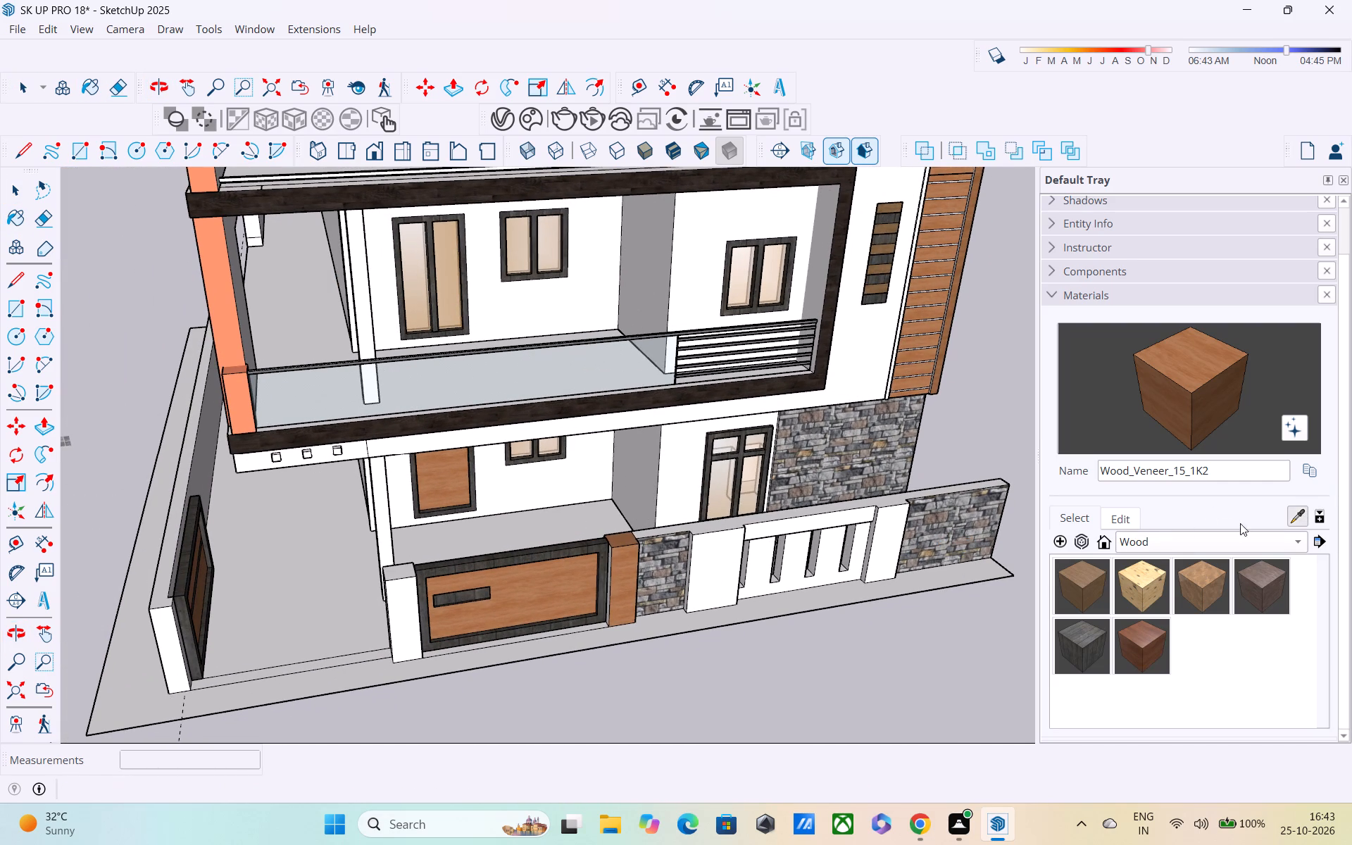
left_click(983, 520)
left_click(405, 608)
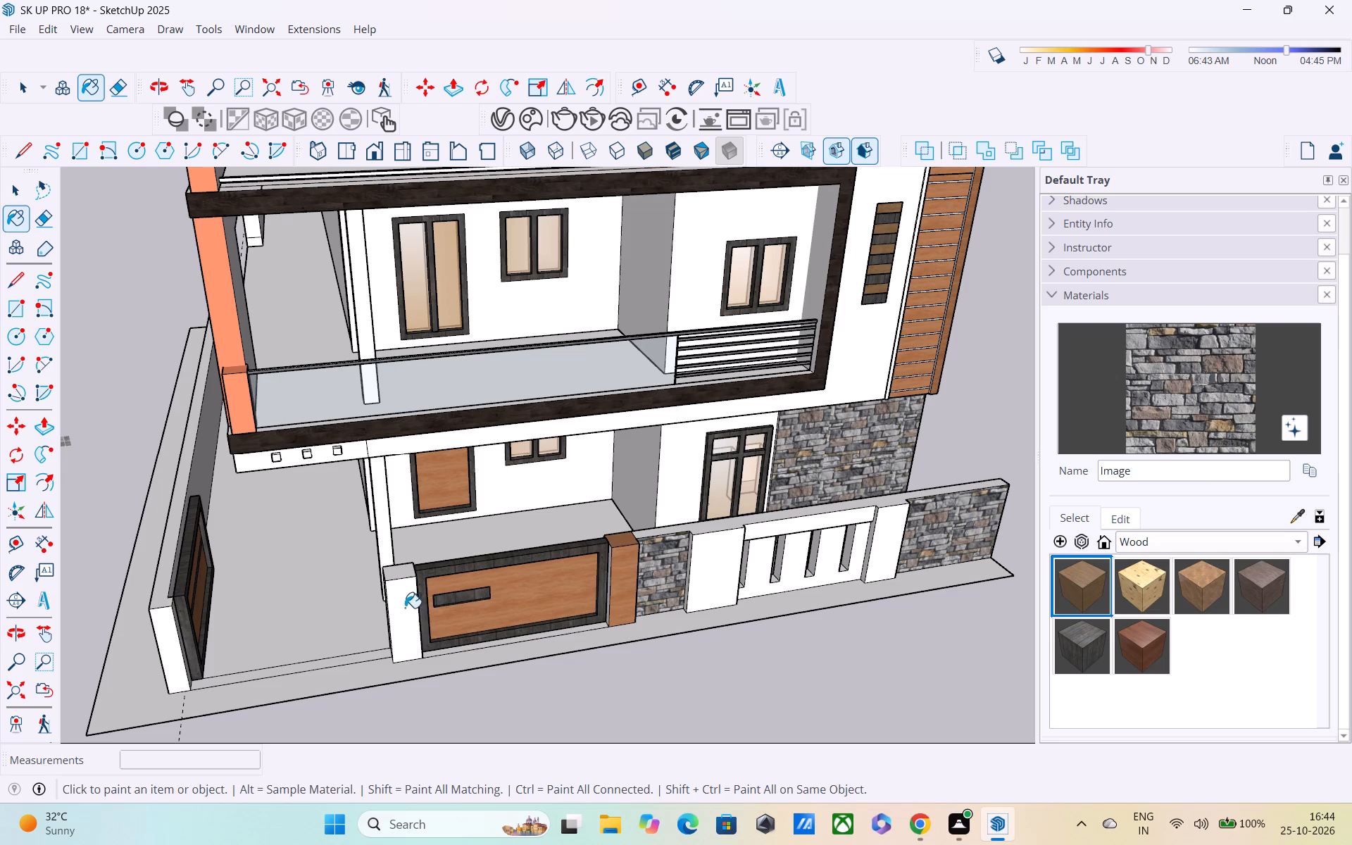
middle_click_drag(390, 630, 532, 632)
left_click(440, 632)
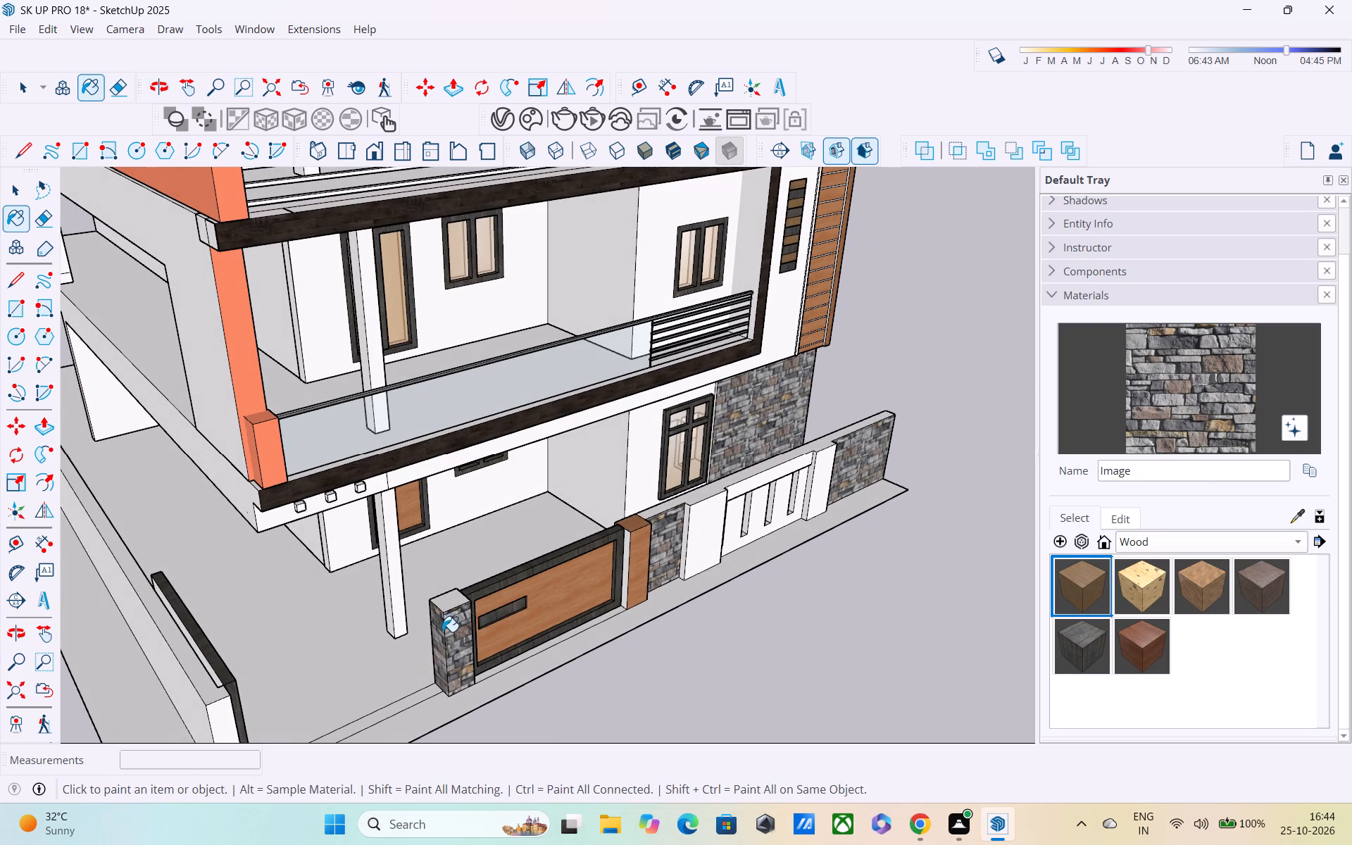
scroll(446, 634, "up", 1)
middle_click_drag(446, 634, 348, 594)
middle_click_drag(364, 620, 323, 544)
middle_click_drag(442, 568, 415, 554)
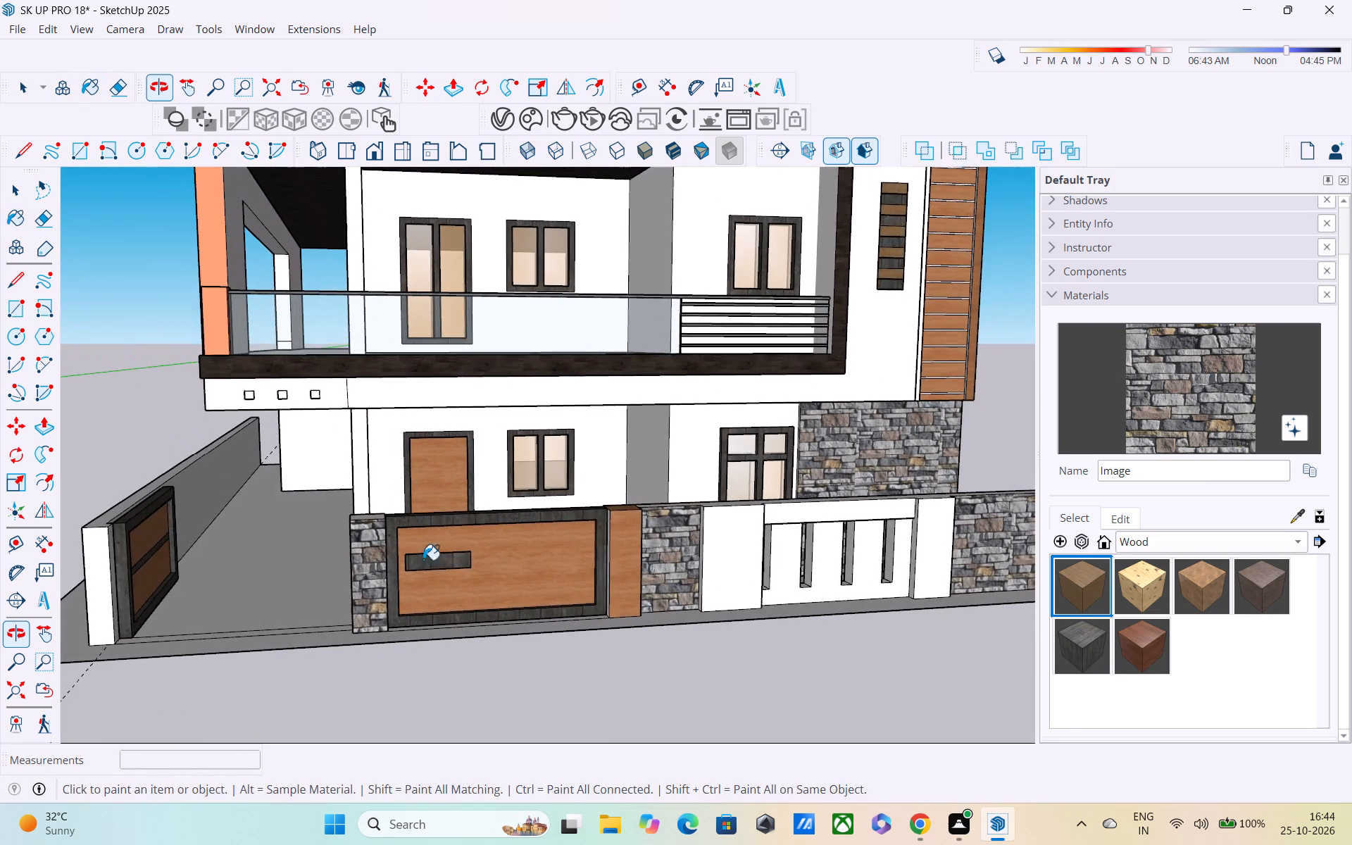
scroll(628, 565, "up", 2)
middle_click_drag(467, 596, 760, 713)
left_click(465, 627)
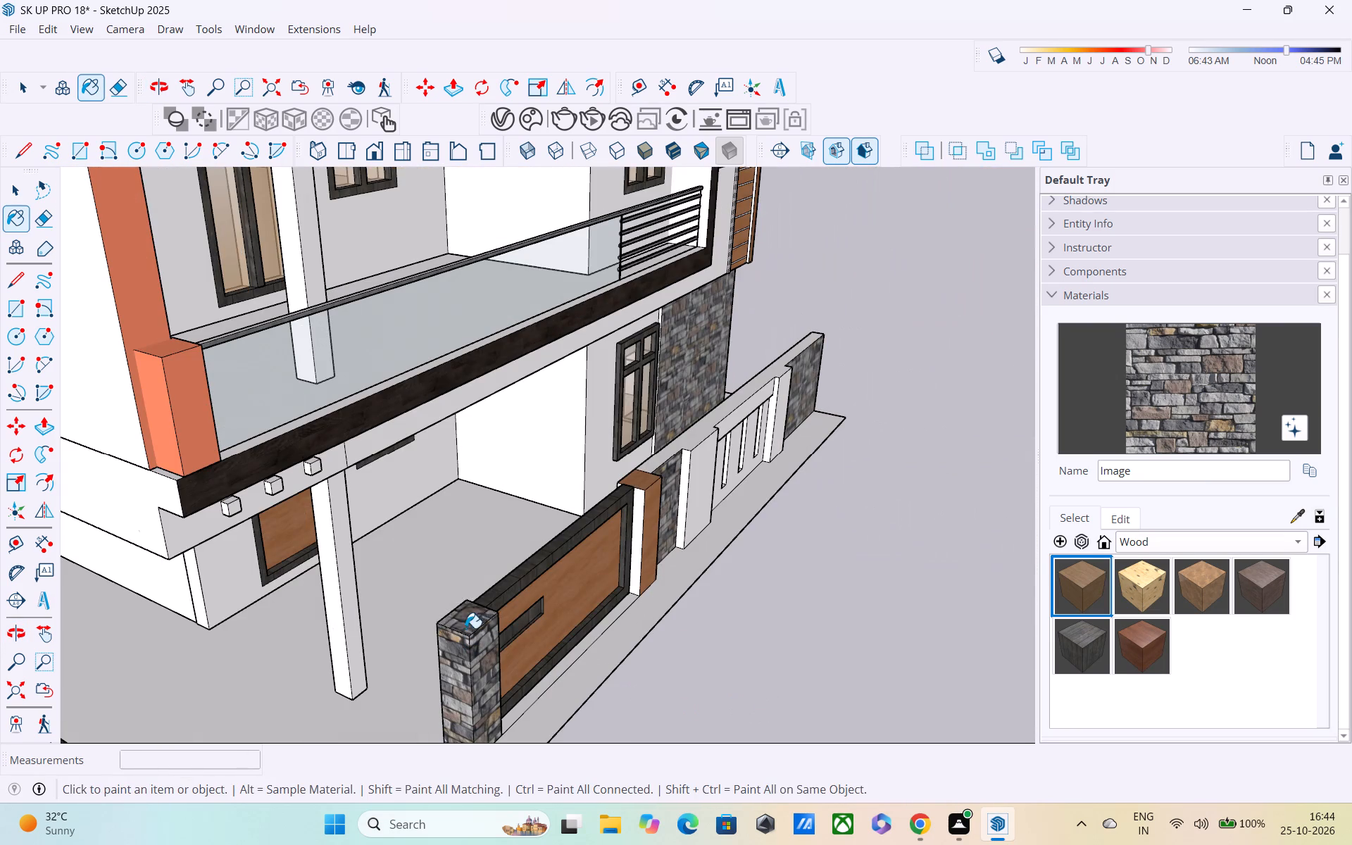
middle_click_drag(487, 636, 785, 570)
left_click(751, 580)
Sample Wood_Veneer_15_1K2 from the front gate and paint the gate-facing side of the wood-finished pillar.
middle_click_drag(762, 602, 377, 638)
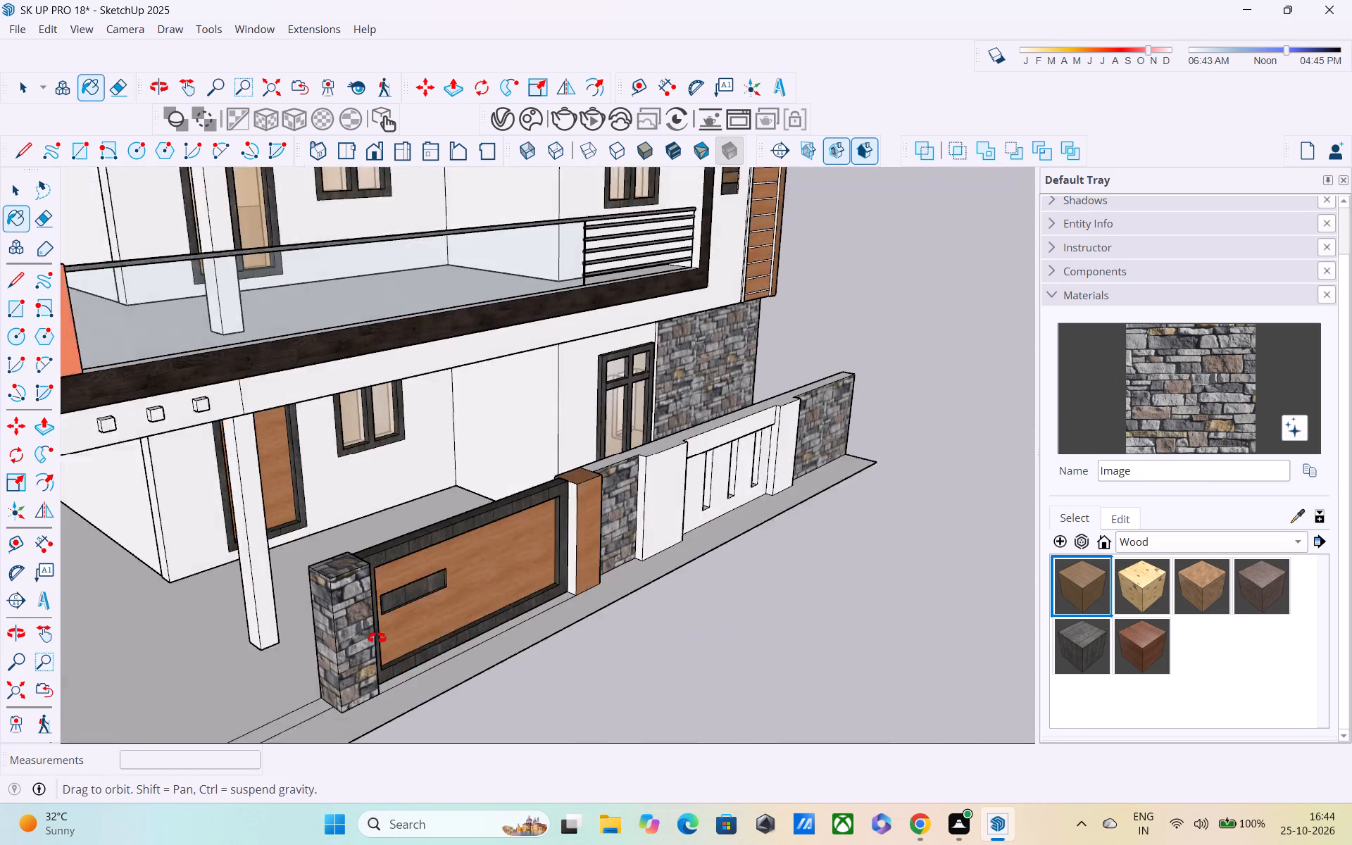
middle_click_drag(377, 638, 343, 634)
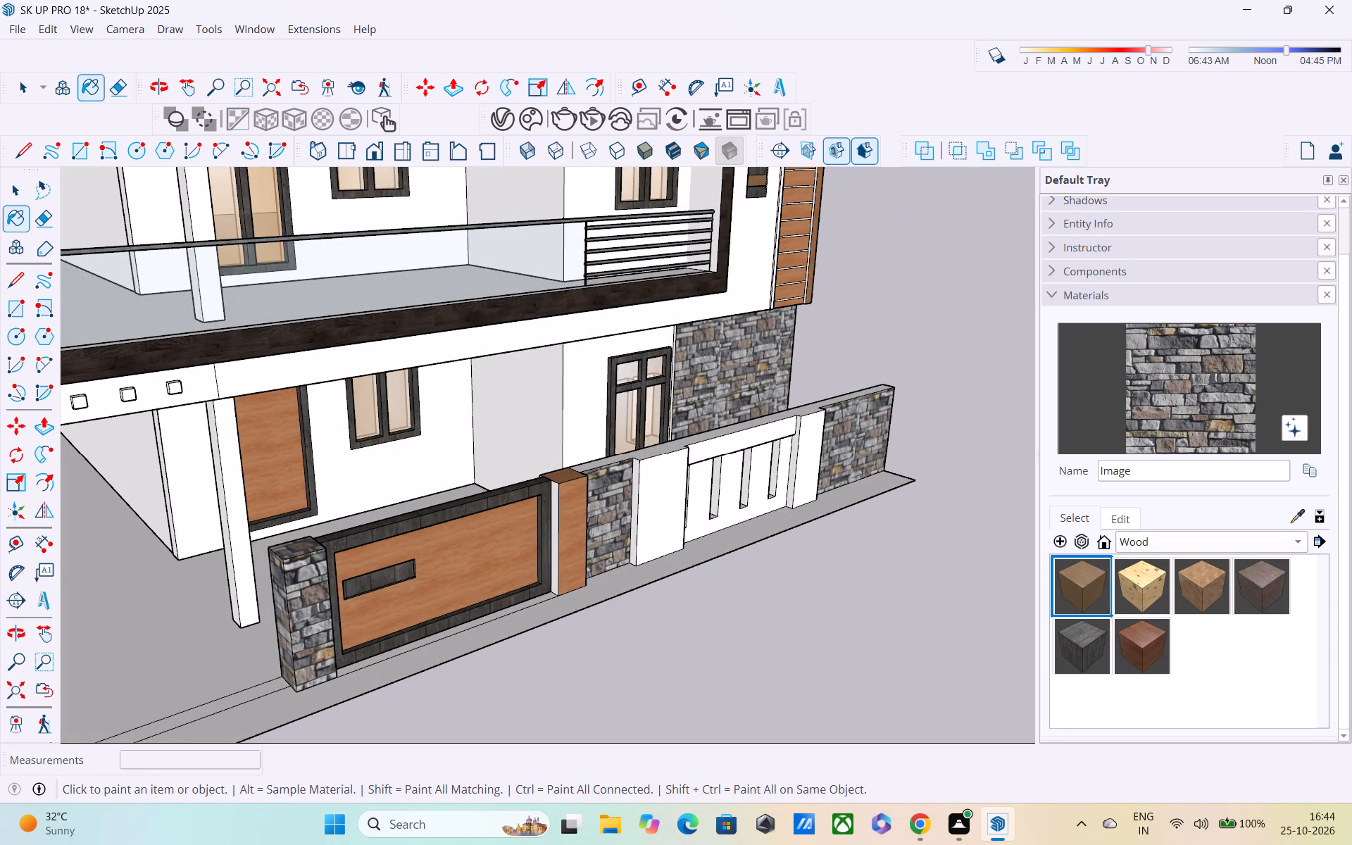
left_click(1300, 515)
left_click(484, 558)
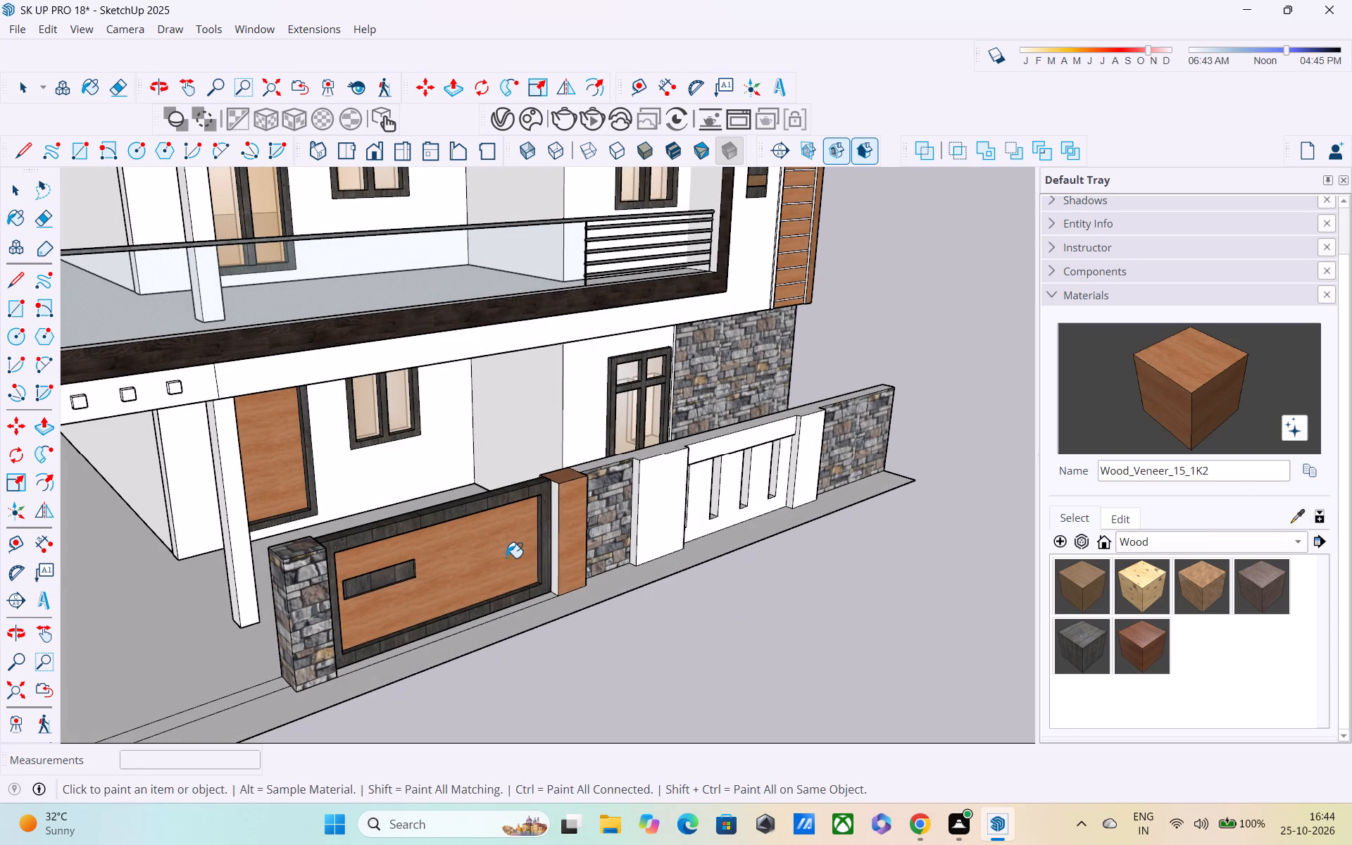
left_click(553, 533)
Sample the stone material Image from the boundary wall and paint the gate-facing side of the stone-finished gate pillar.
middle_click_drag(633, 544, 418, 544)
scroll(417, 544, "down", 1)
middle_click_drag(420, 553, 436, 694)
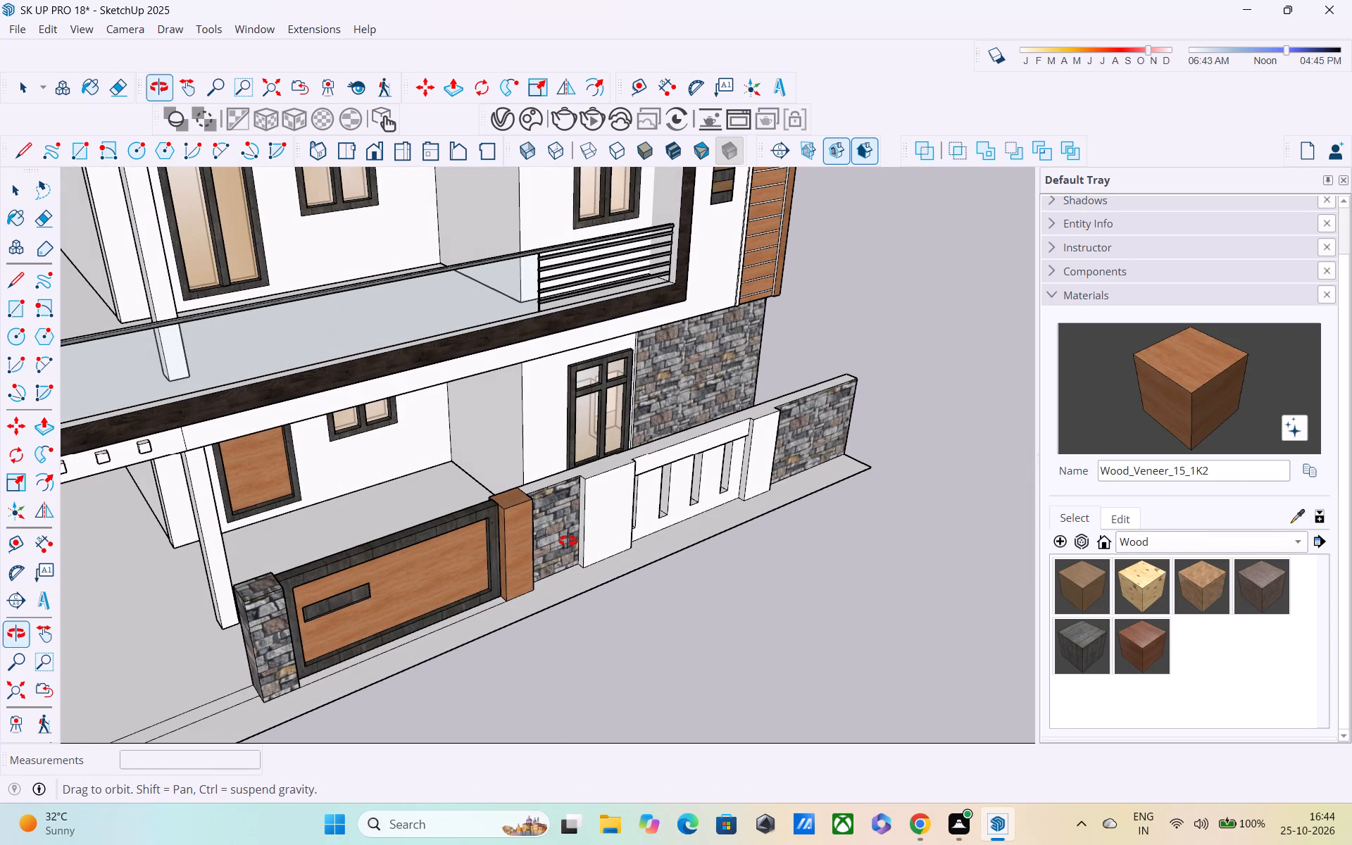
middle_click_drag(696, 543, 507, 546)
scroll(462, 544, "down", 3)
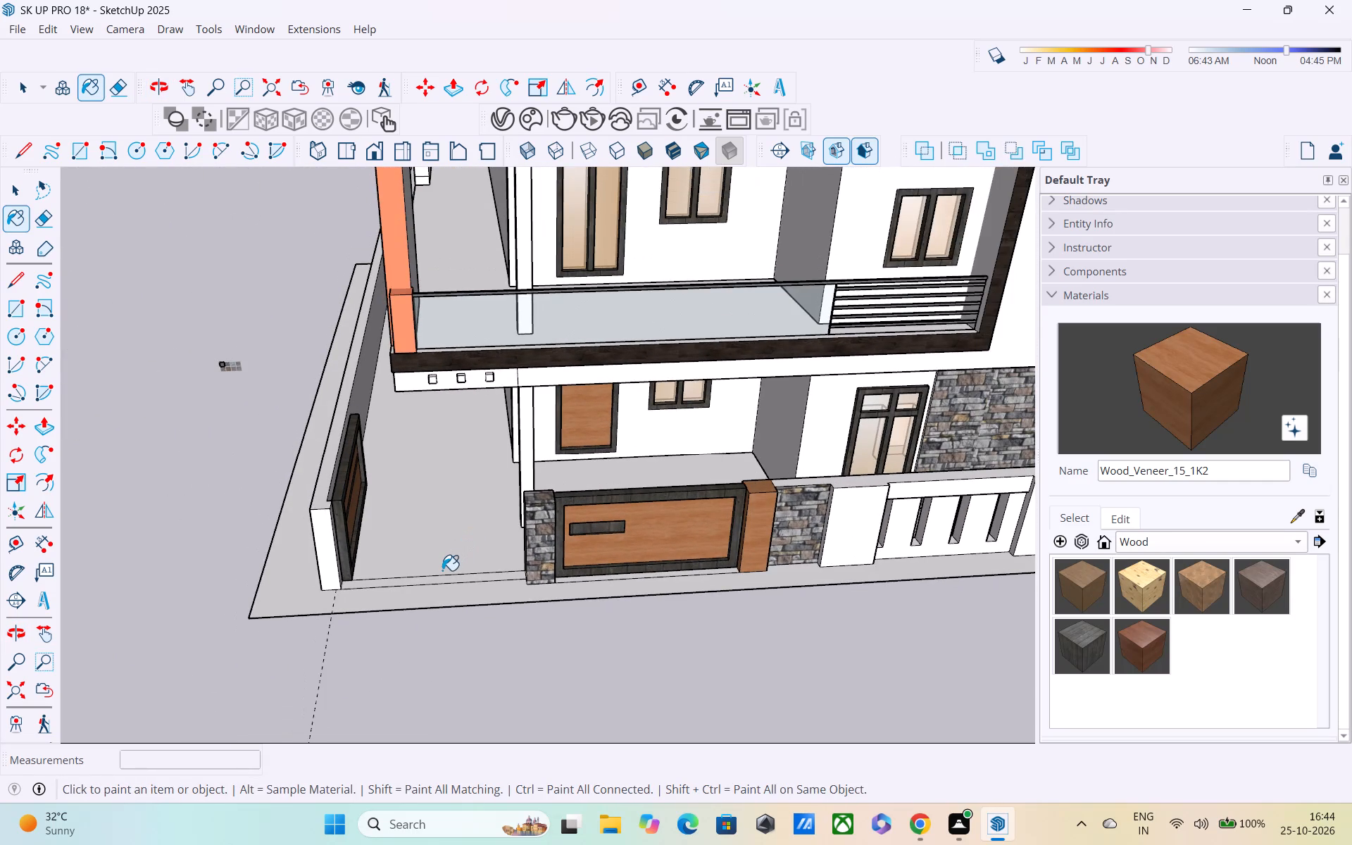
scroll(442, 570, "down", 1)
middle_click_drag(442, 570, 365, 563)
key("space")
middle_click_drag(530, 630, 310, 550)
scroll(437, 663, "up", 1)
middle_click_drag(438, 663, 449, 652)
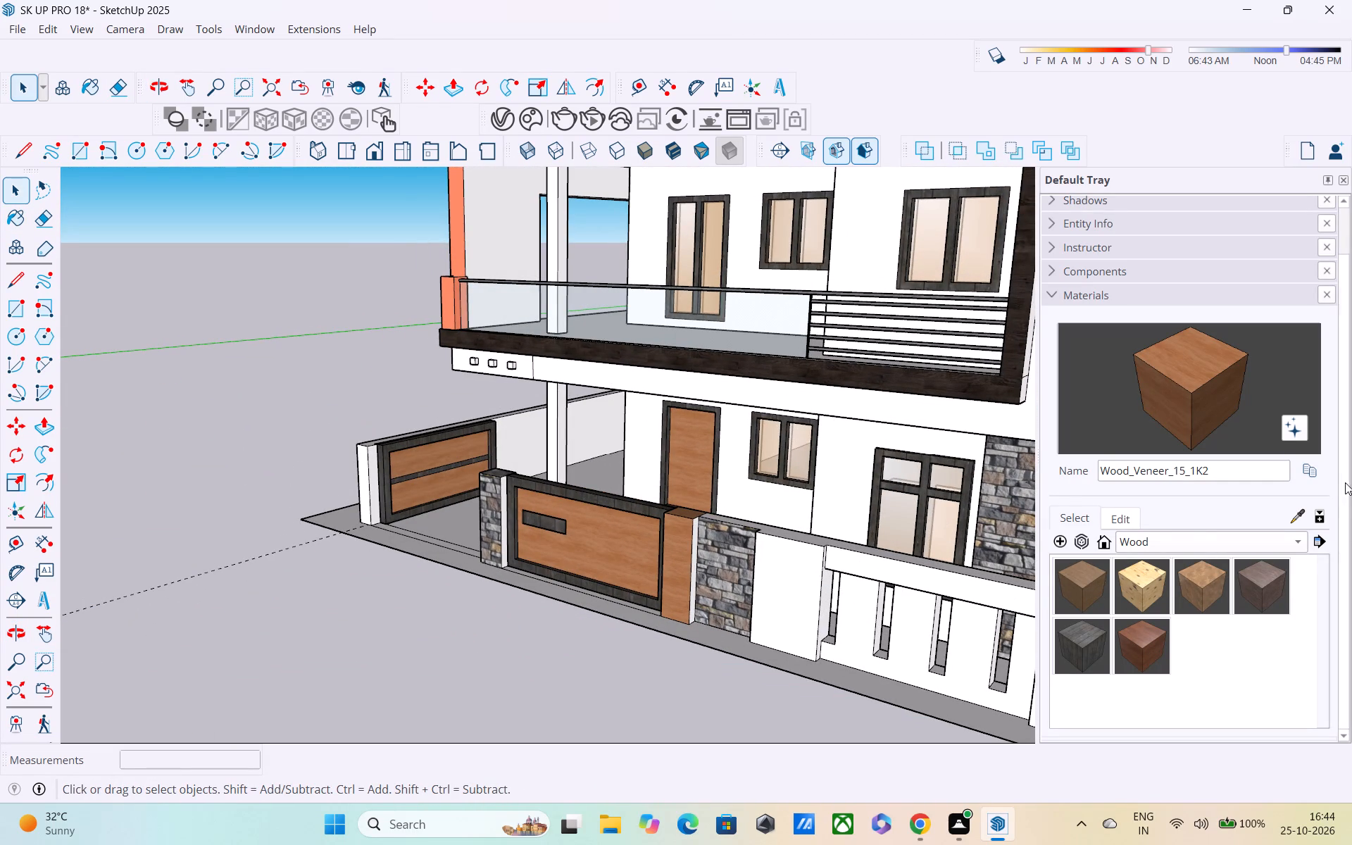
left_click(1290, 521)
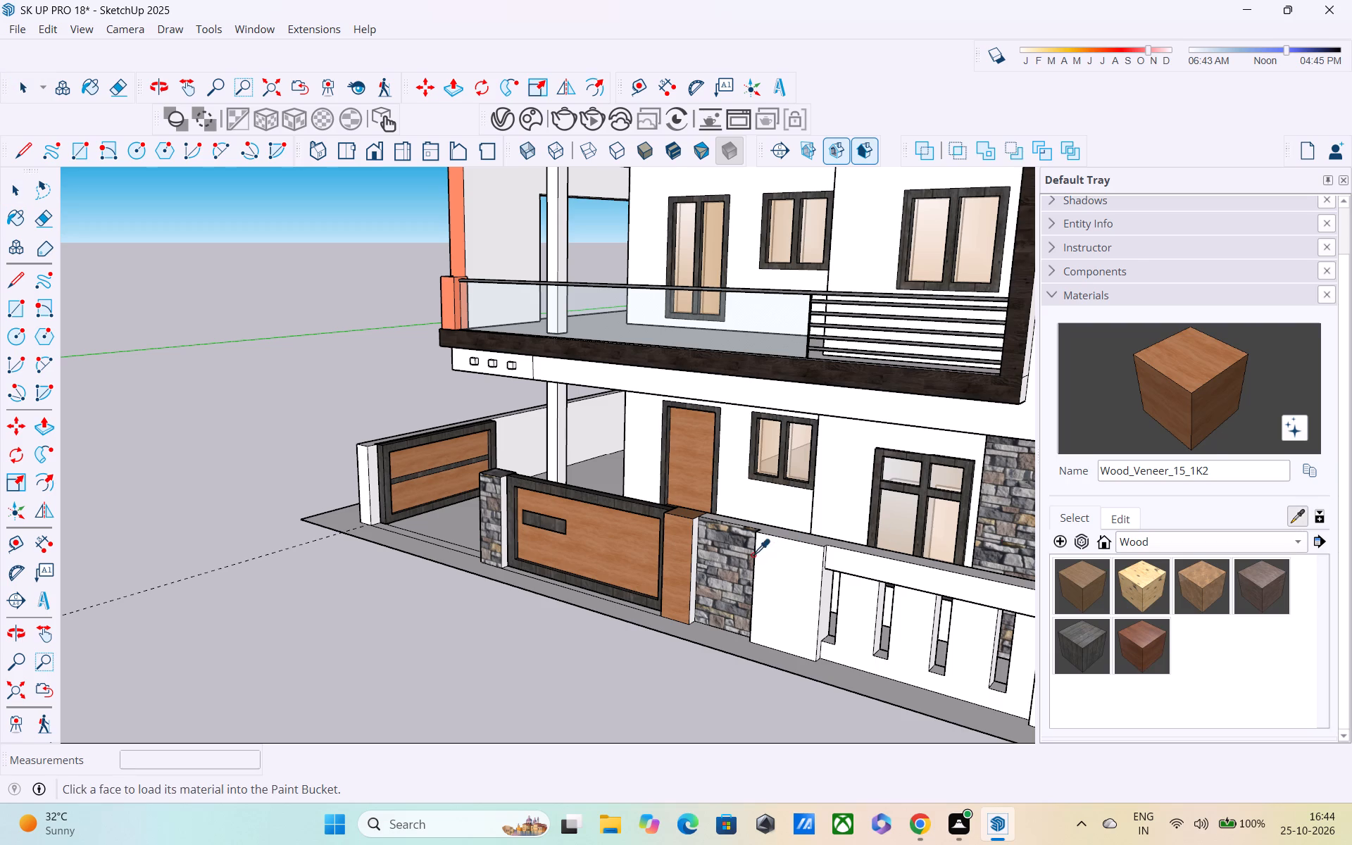
left_click(753, 555)
left_click(506, 515)
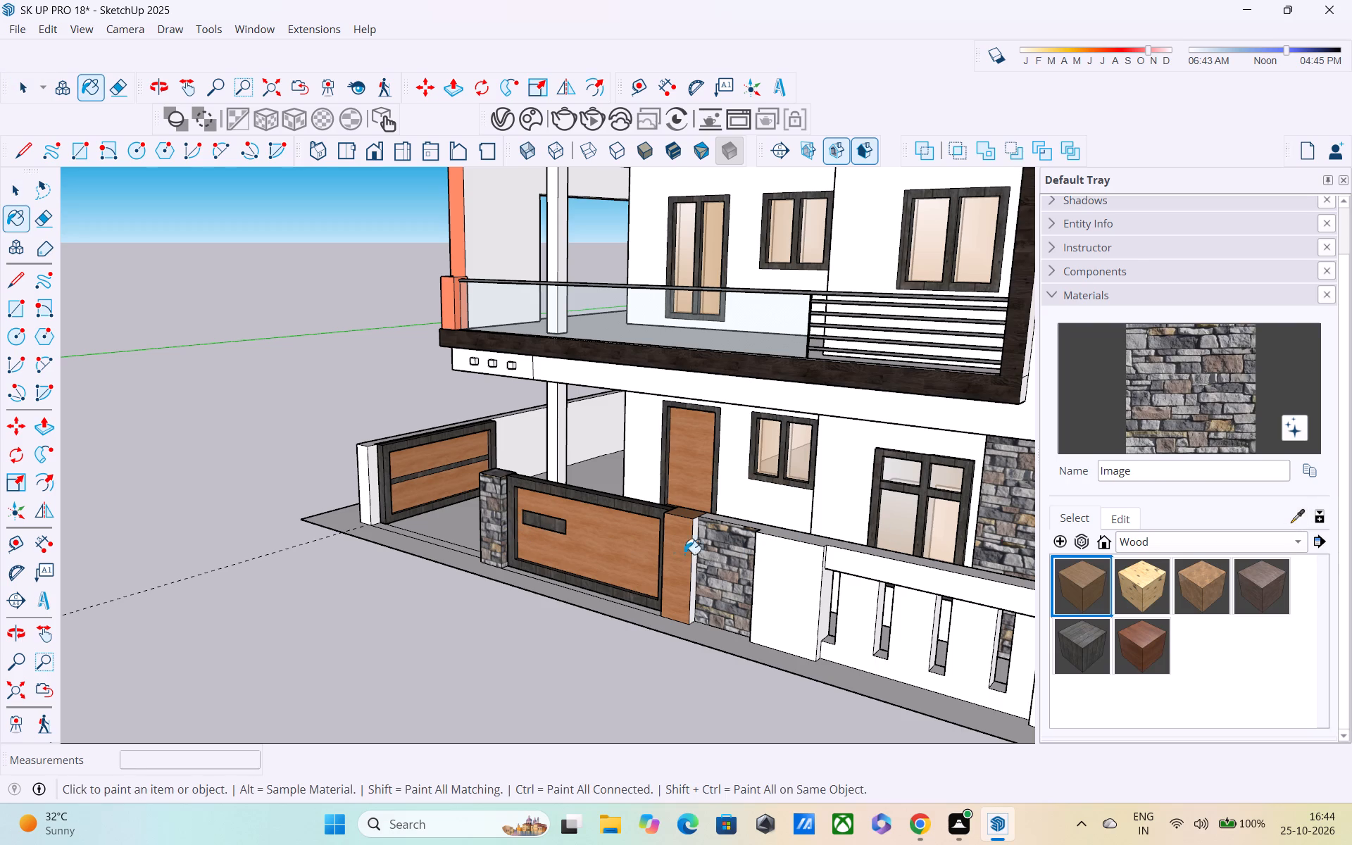
key("space")
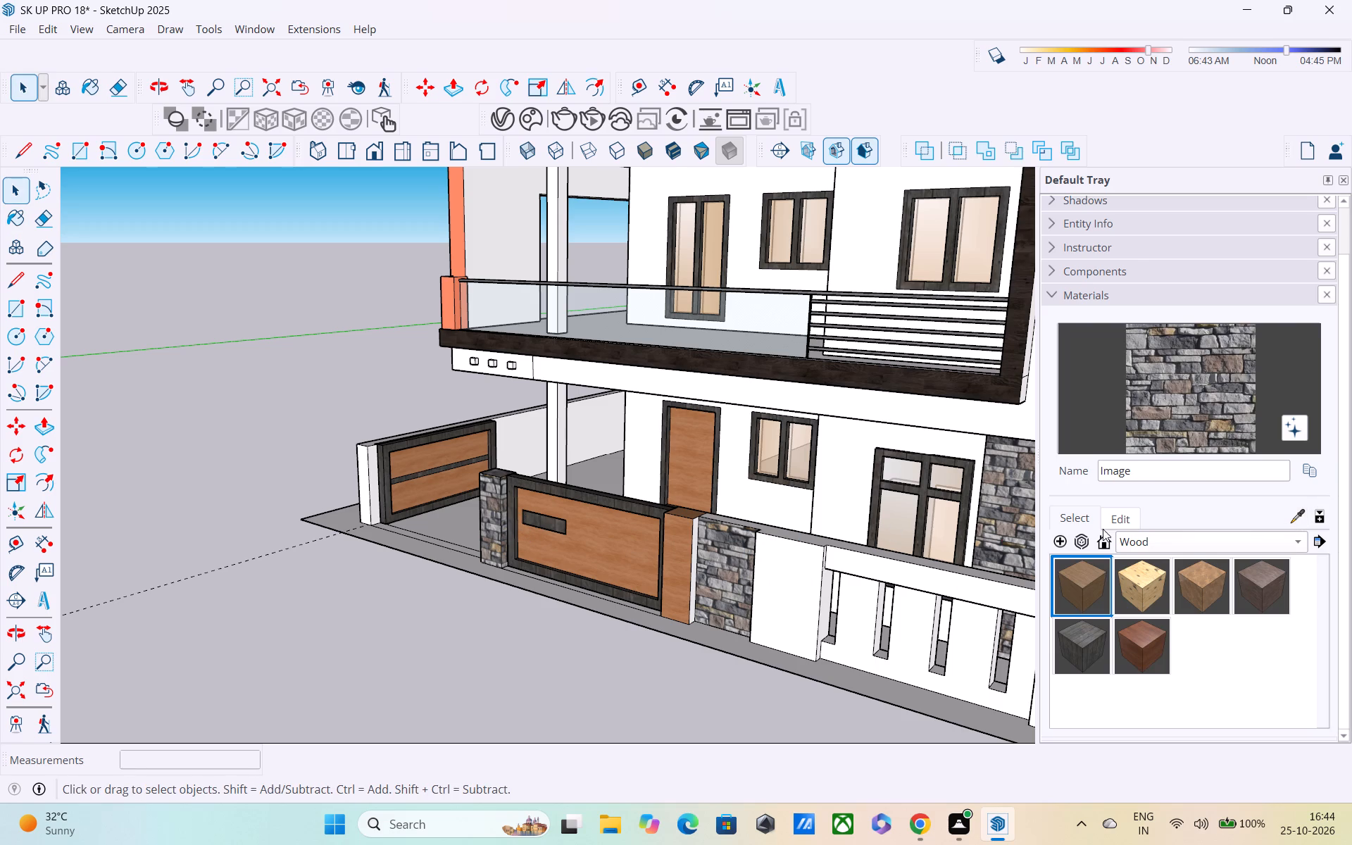
Sample Wood_Veneer_15_1K2 from the wood-finished gate pillar and paint that pillar's narrow side facing the stone wall section.
left_click(1296, 511)
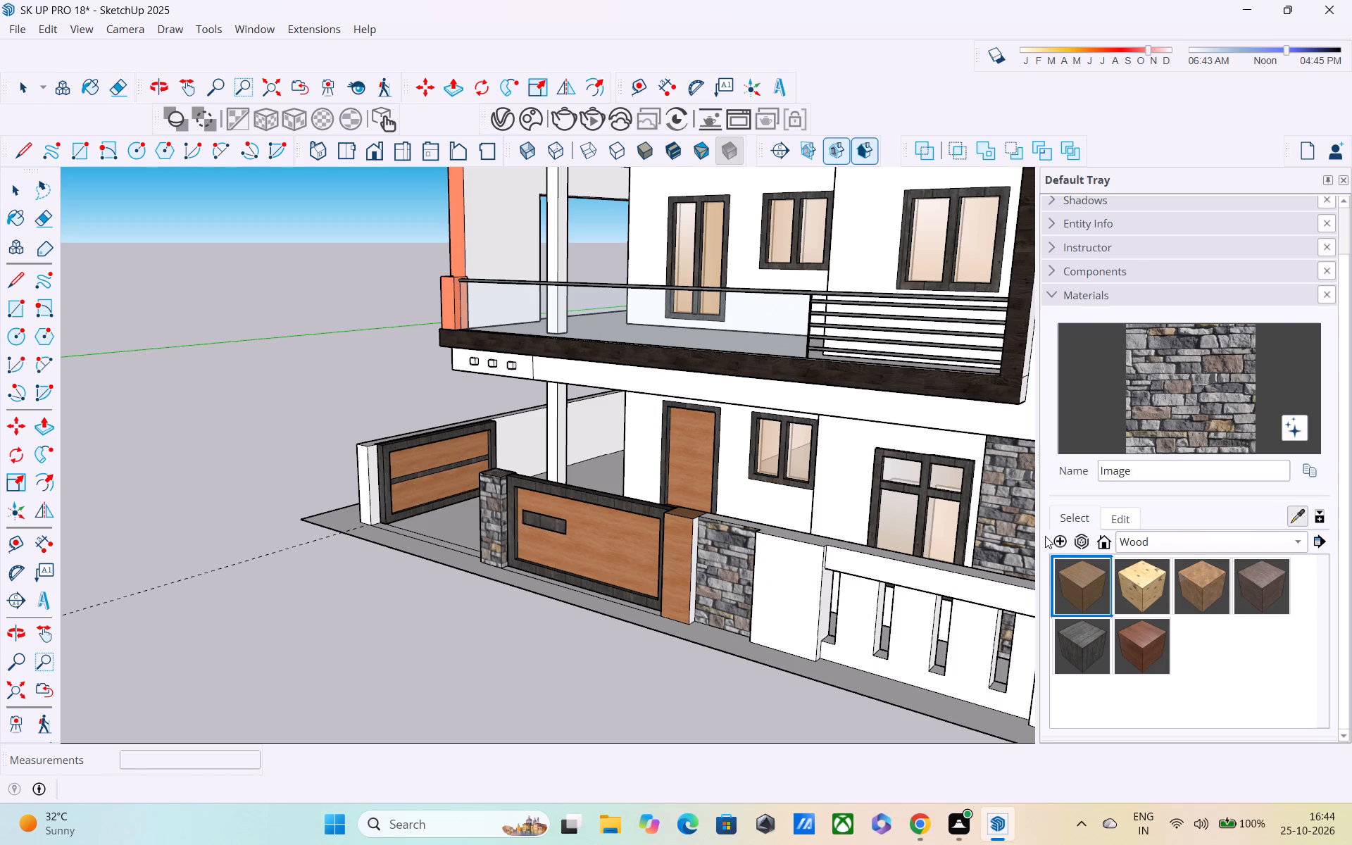
left_click(677, 565)
left_click(694, 556)
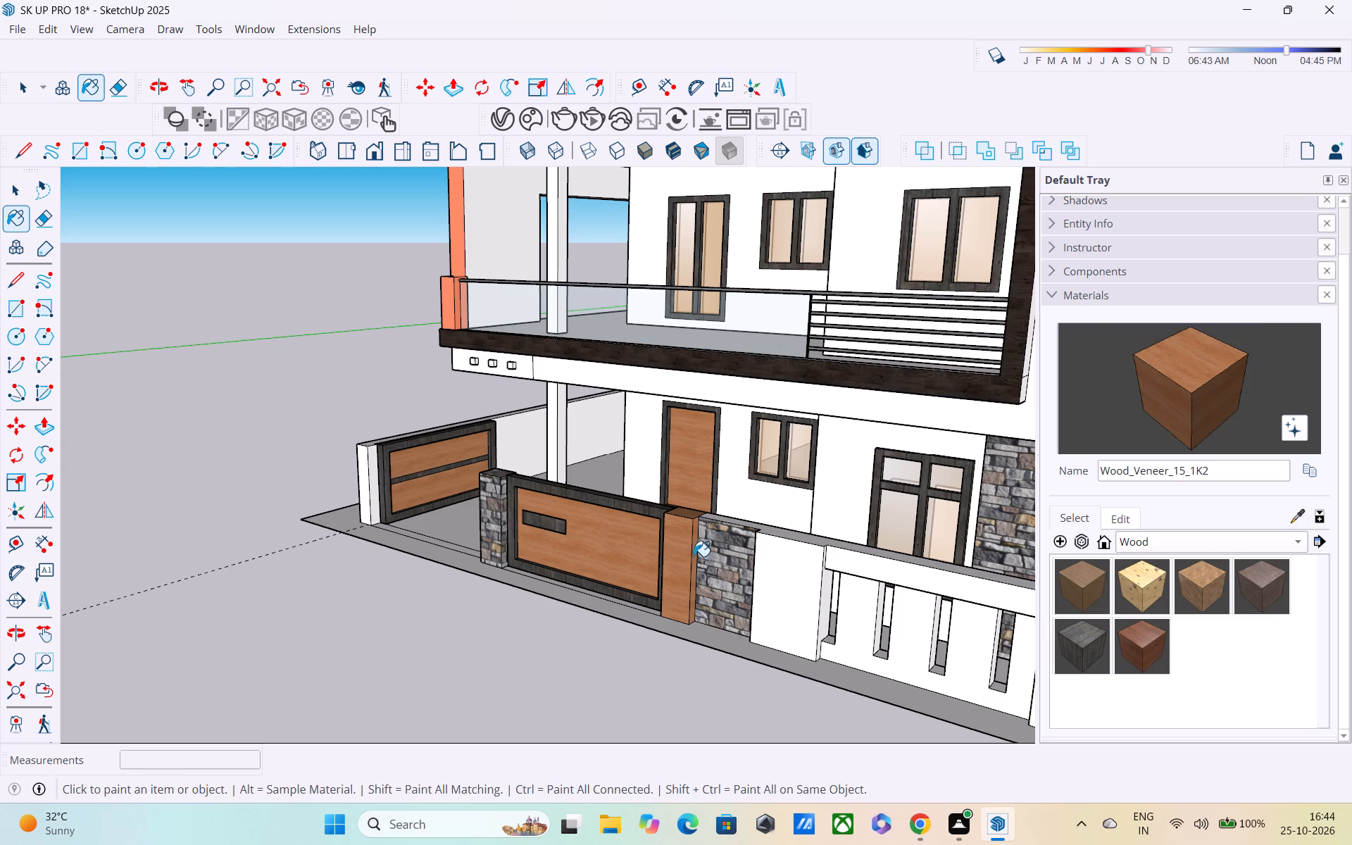
middle_click_drag(763, 573, 922, 611)
key("space")
Sample Wood_Veneer_15_1K2 from the front gate and paint the horizontal band above the slotted section of the boundary wall.
scroll(691, 607, "down", 1)
middle_click_drag(691, 606, 784, 563)
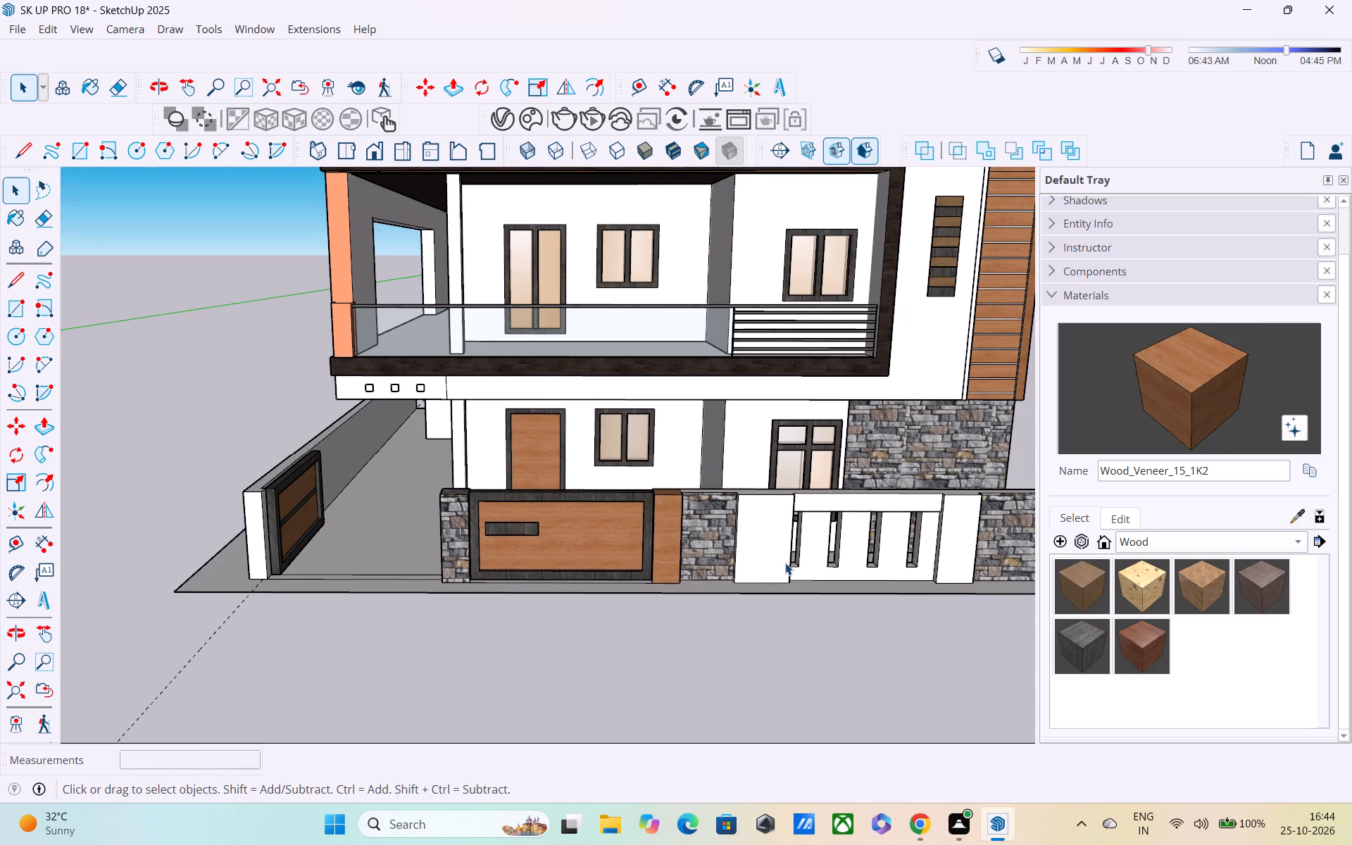
scroll(785, 563, "down", 1)
middle_click_drag(820, 567, 663, 567)
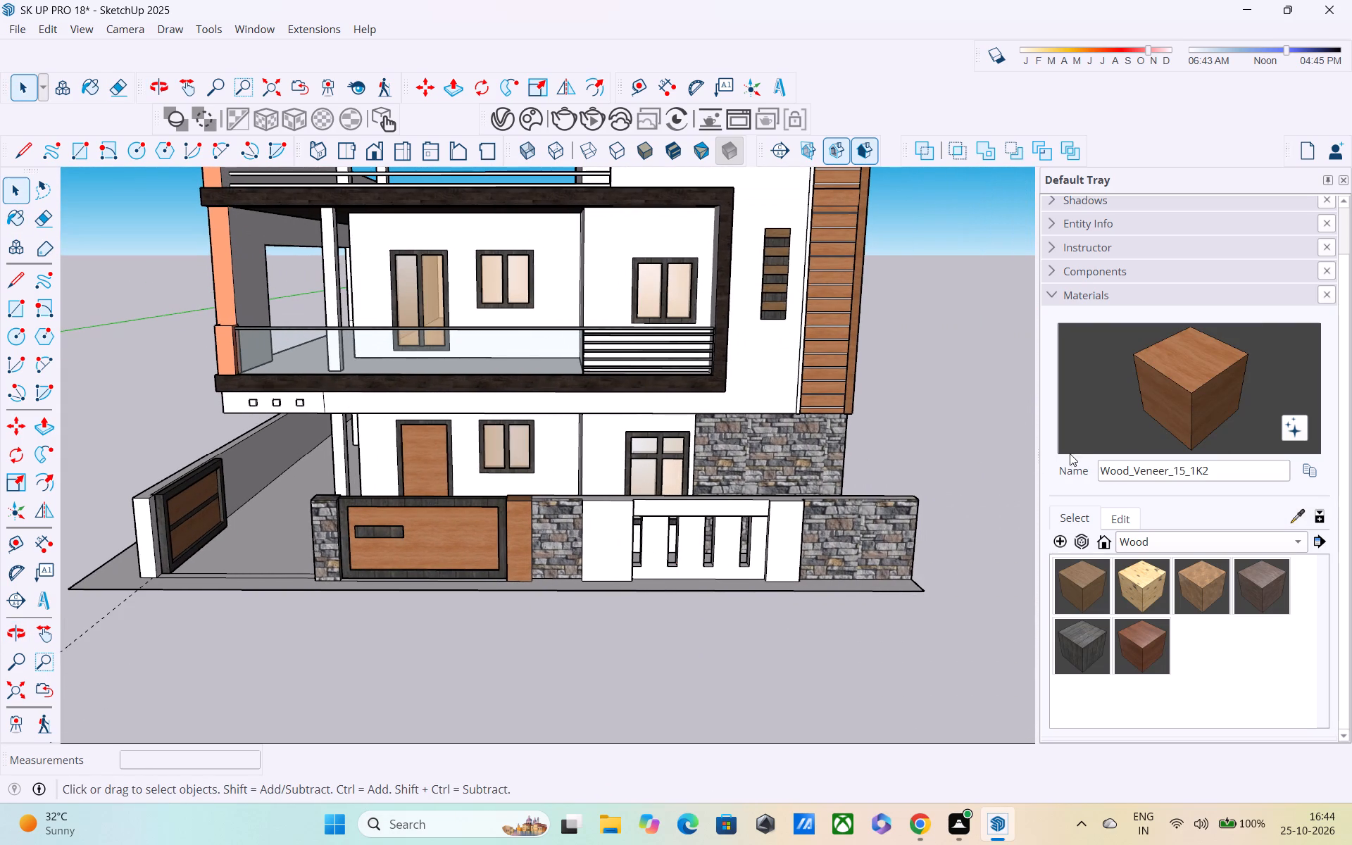
left_click(1298, 510)
left_click(462, 544)
left_click(746, 508)
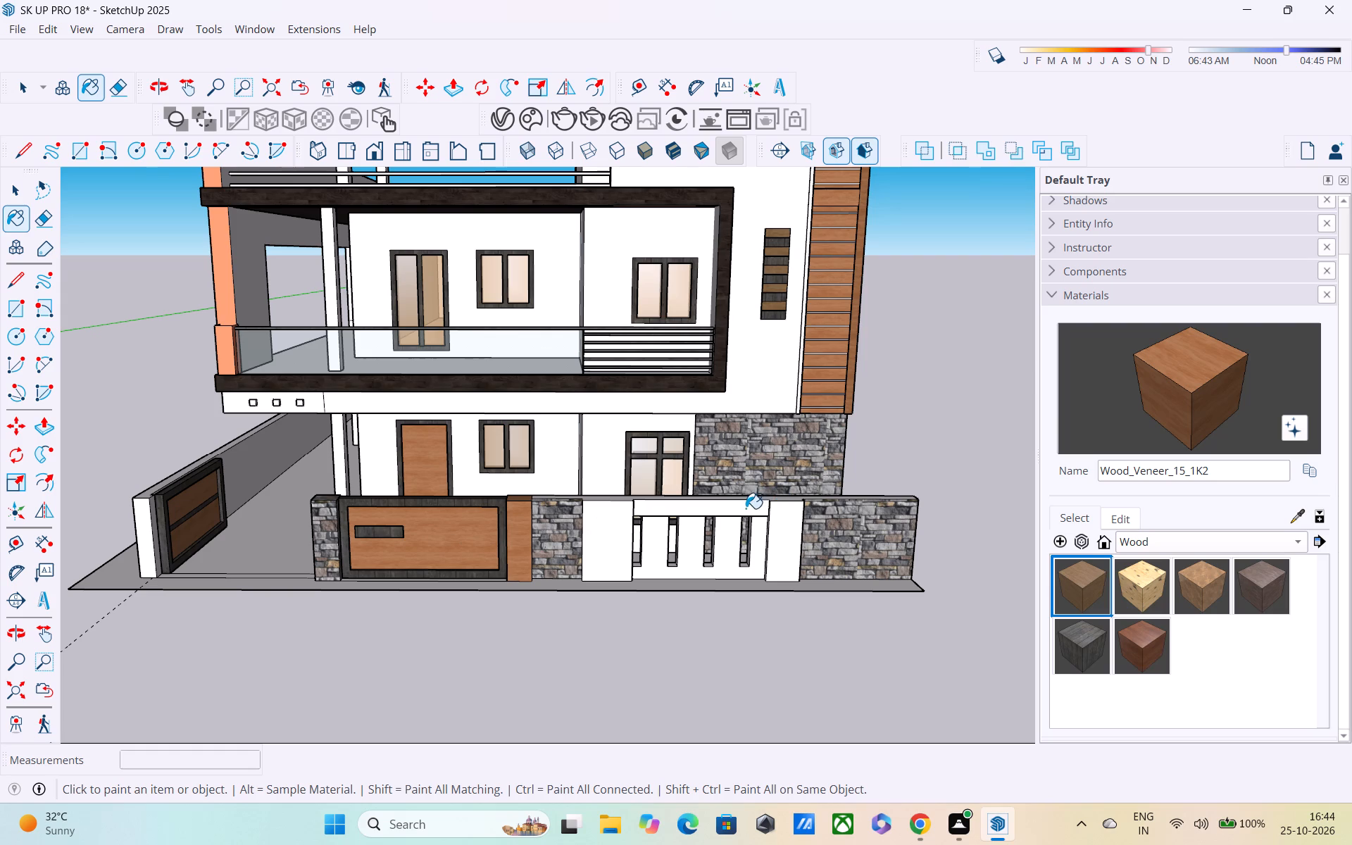
Examine the painted boundary wall, gate pillars and gates together with the house's front elevation.
middle_click_drag(791, 511, 724, 644)
scroll(711, 568, "up", 2)
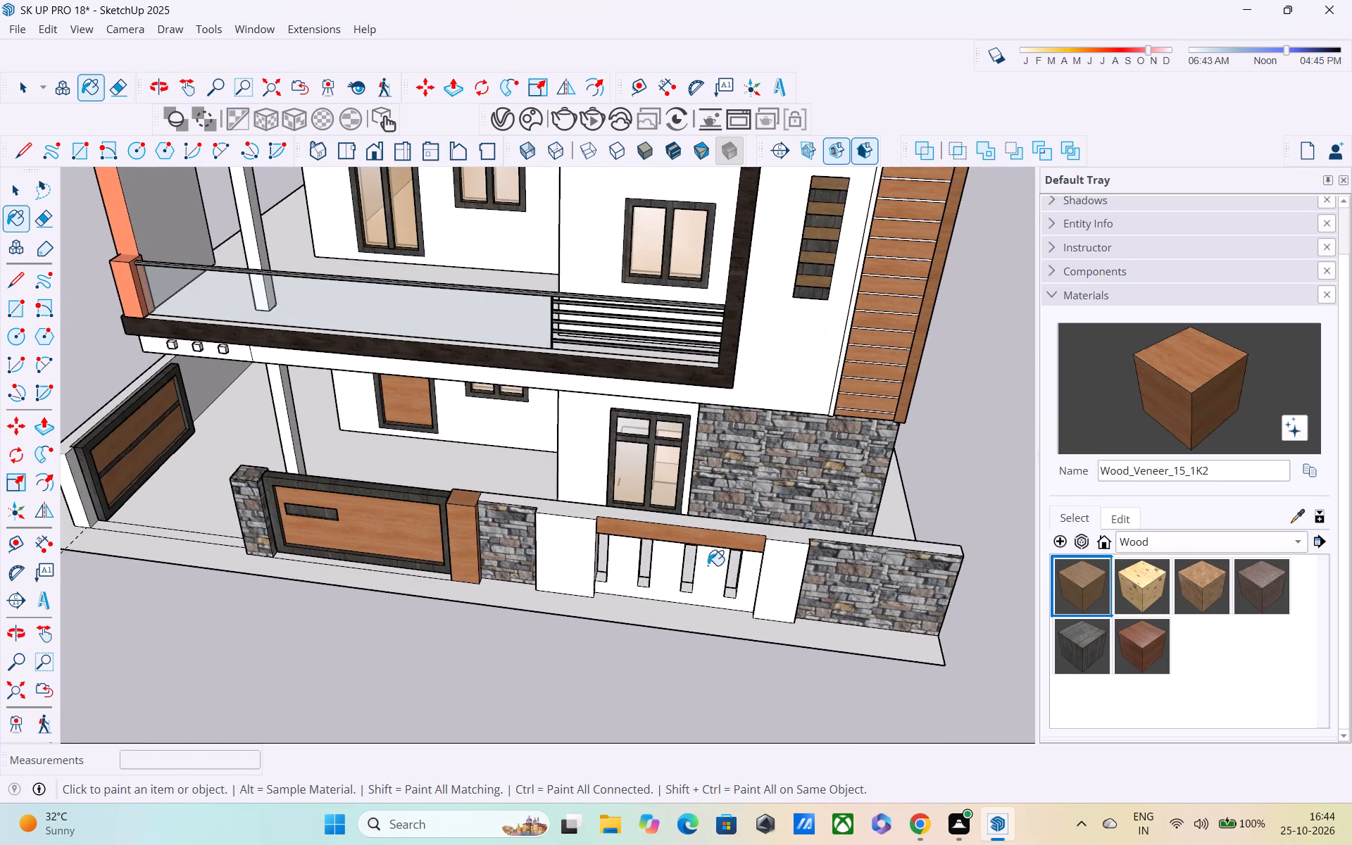
middle_click_drag(706, 537, 722, 479)
scroll(727, 484, "down", 2)
middle_click_drag(734, 505, 722, 461)
middle_click_drag(765, 568, 765, 558)
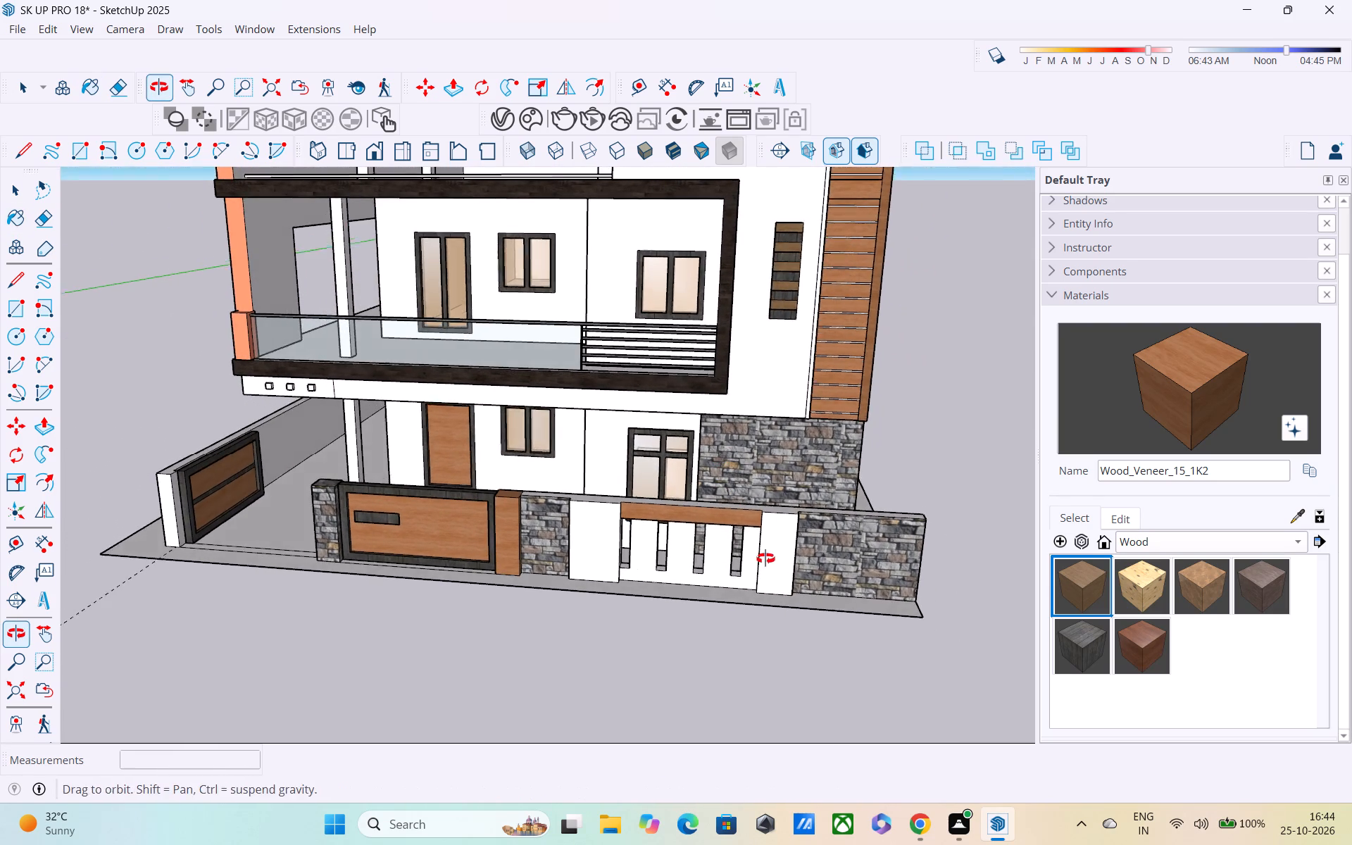
middle_click_drag(765, 558, 765, 514)
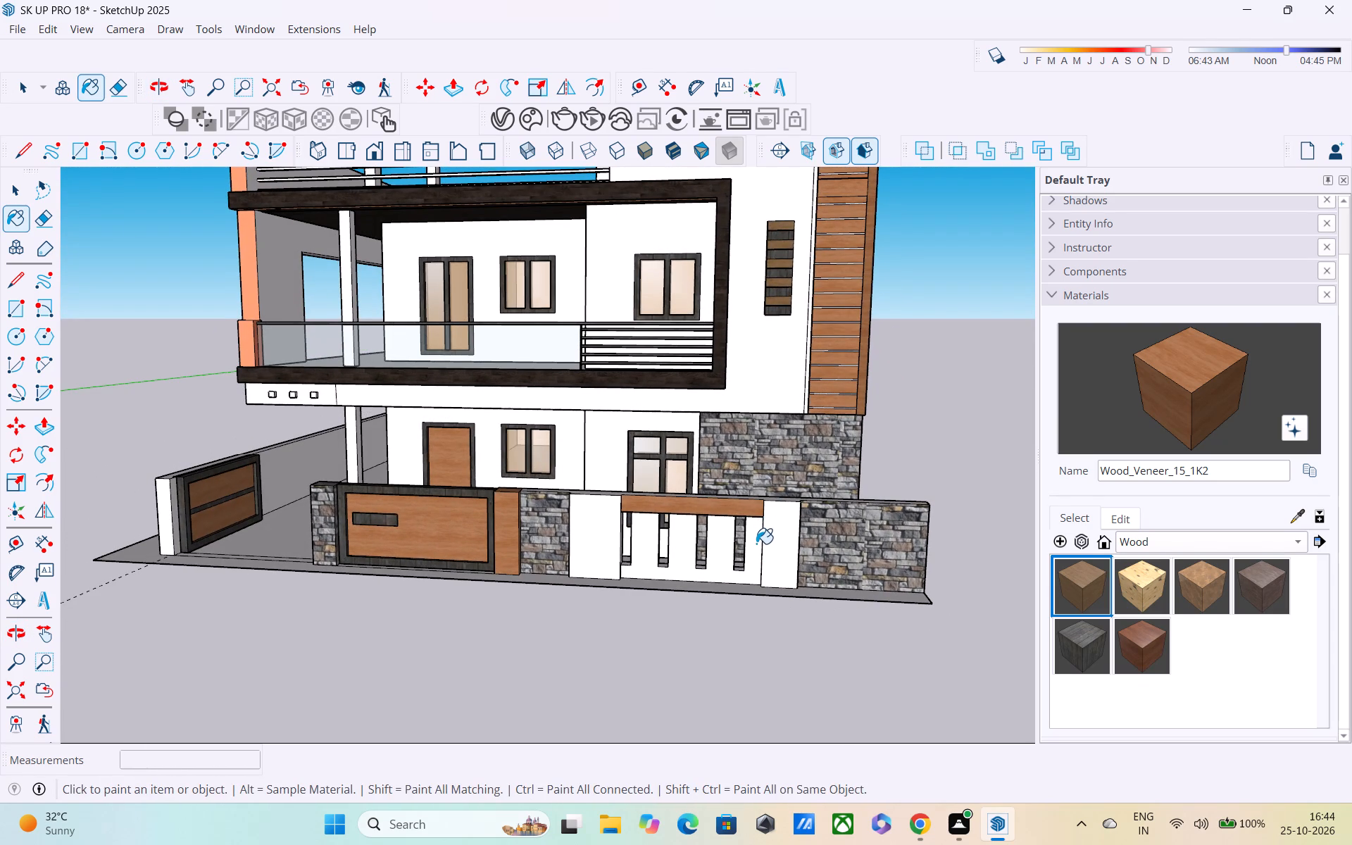
scroll(756, 544, "down", 2)
middle_click_drag(756, 545, 665, 610)
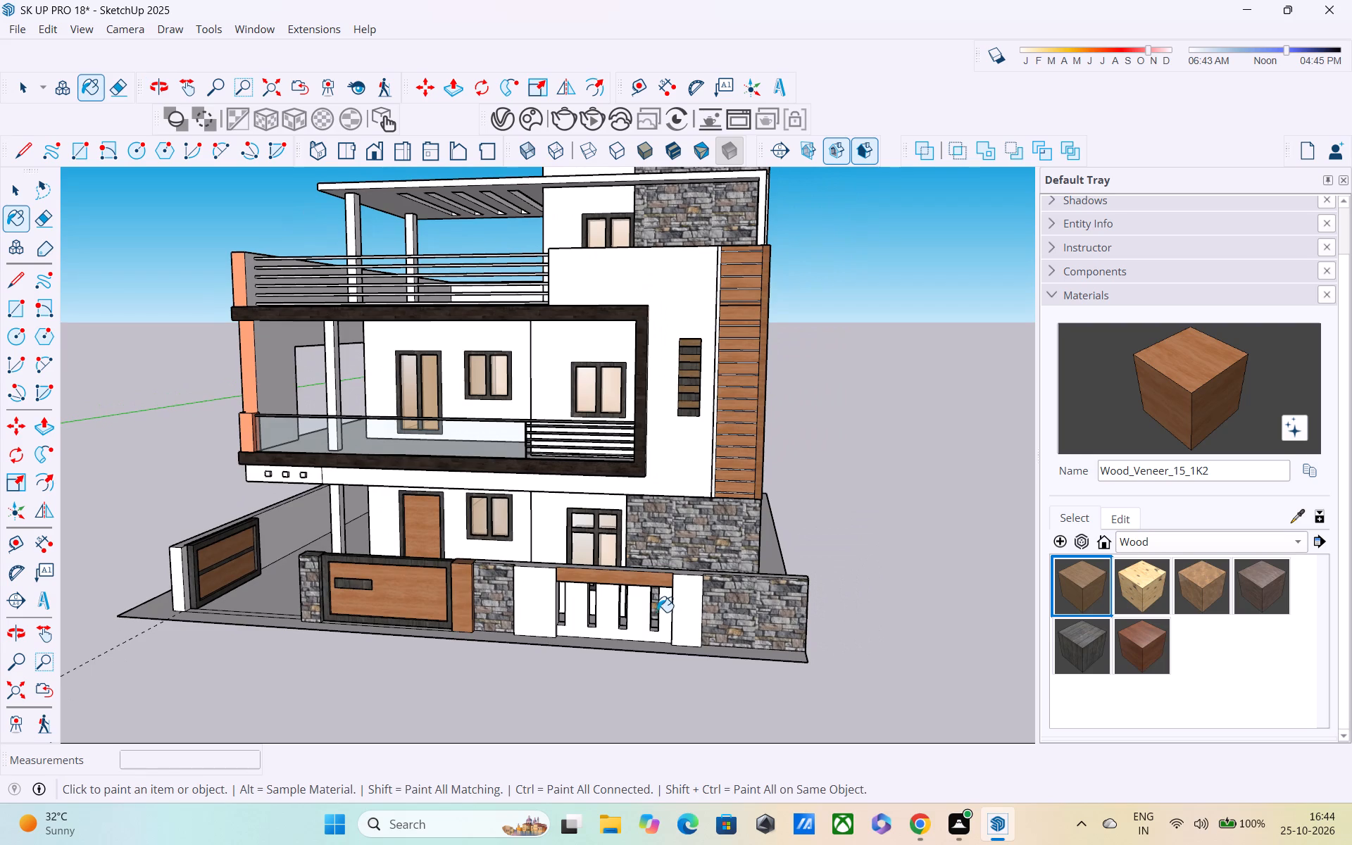
Sample the B03_Apricot_Glow material from the apricot pillar at the open end of the first-floor balcony.
middle_click_drag(641, 626, 724, 611)
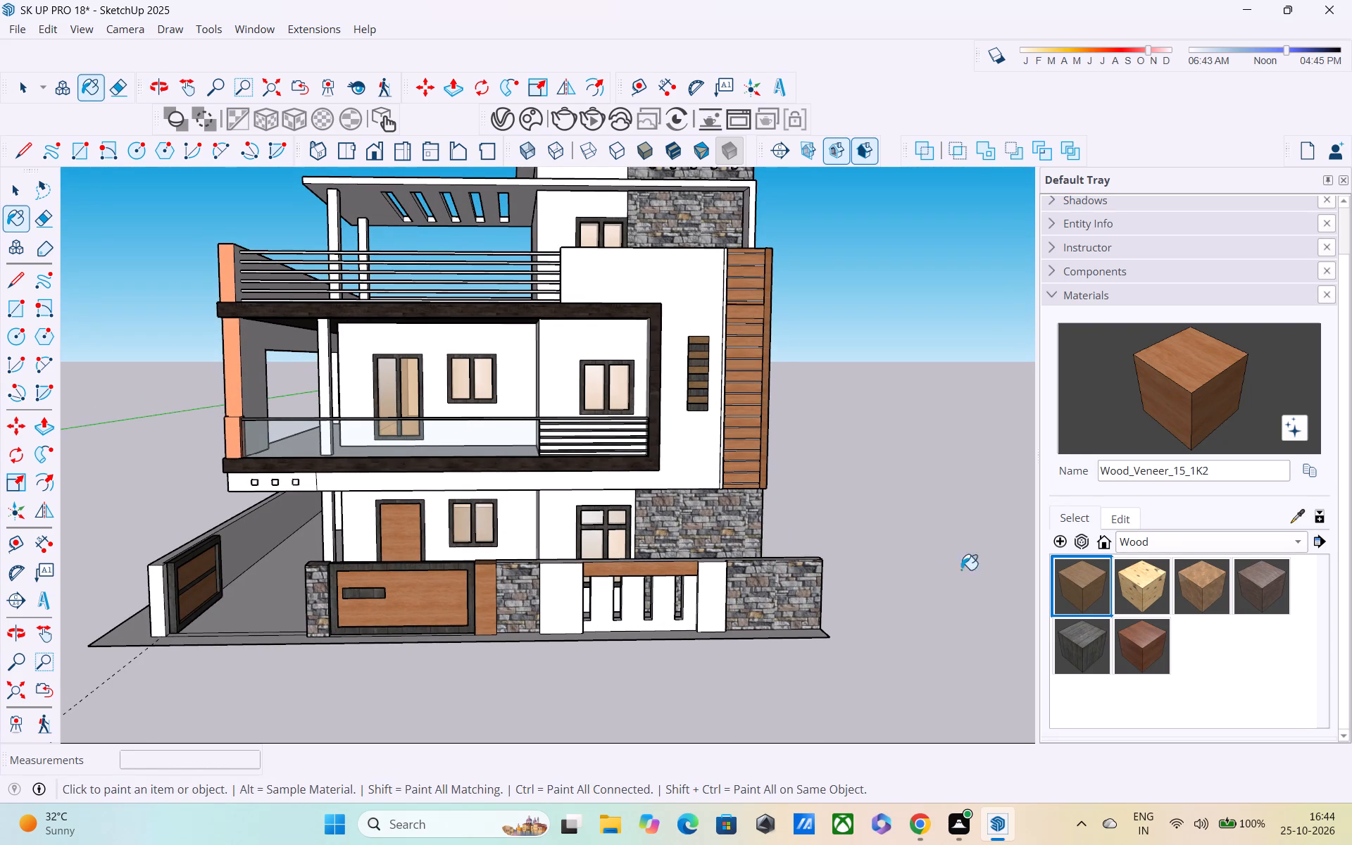
left_click(1148, 546)
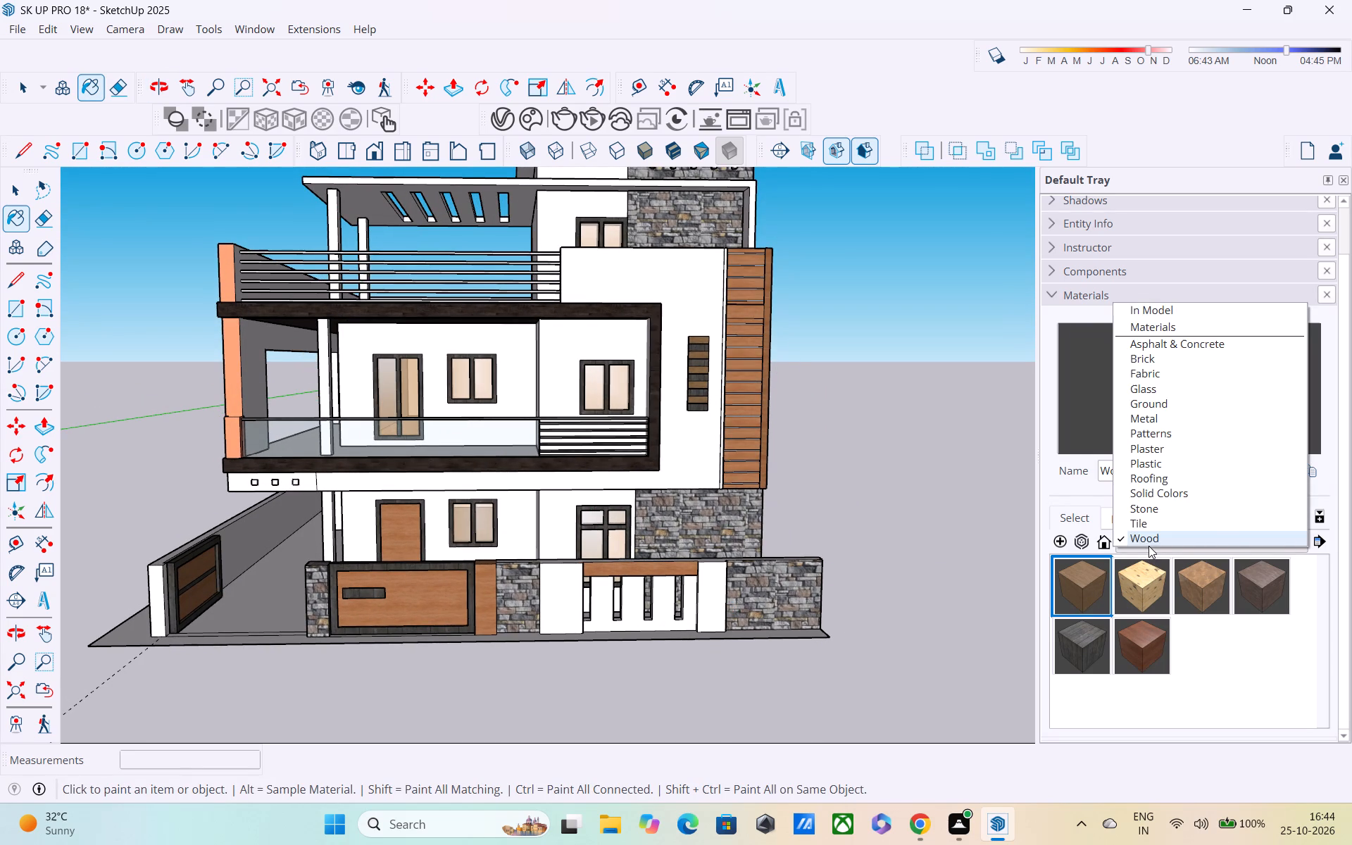
left_click(1052, 495)
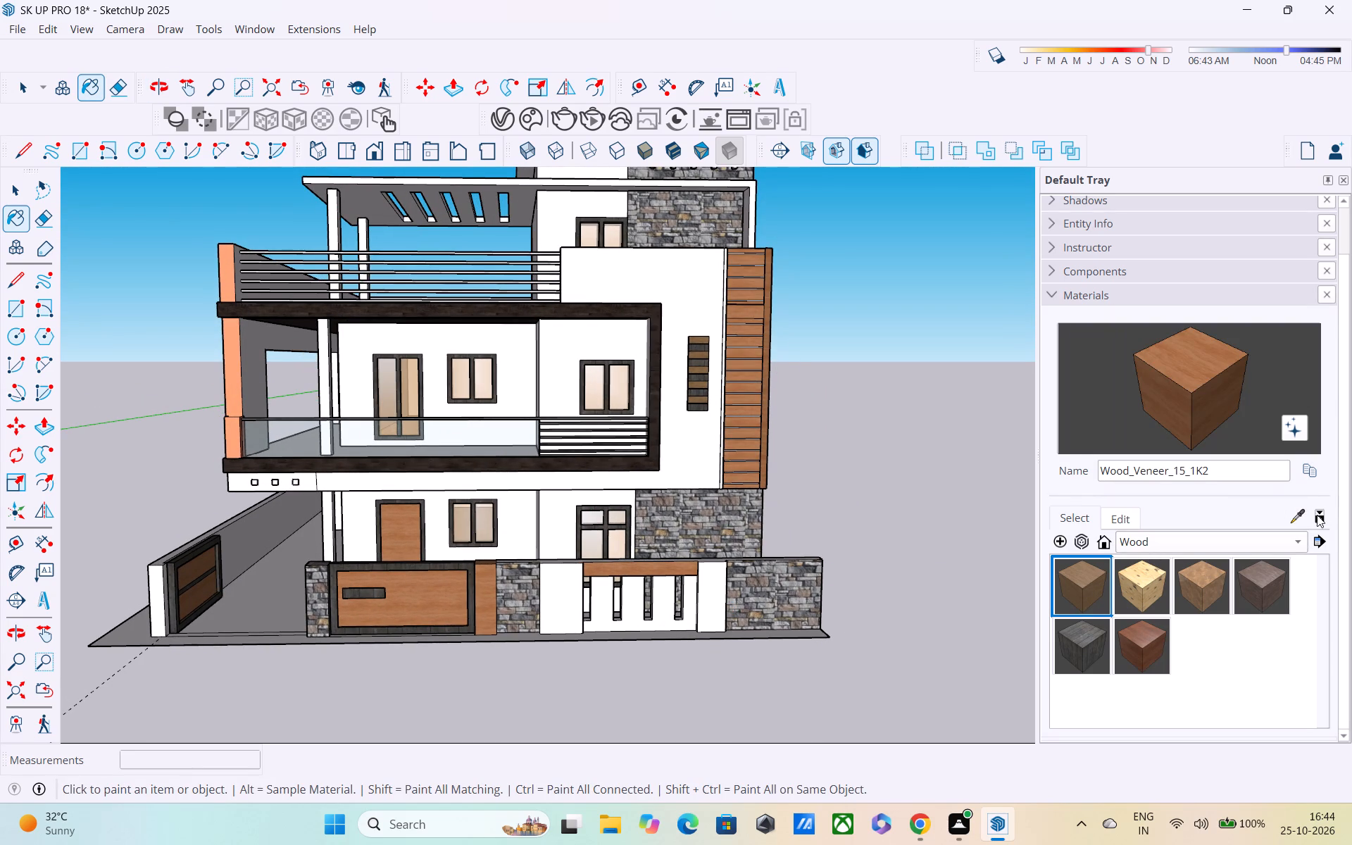
left_click(1294, 512)
left_click(235, 433)
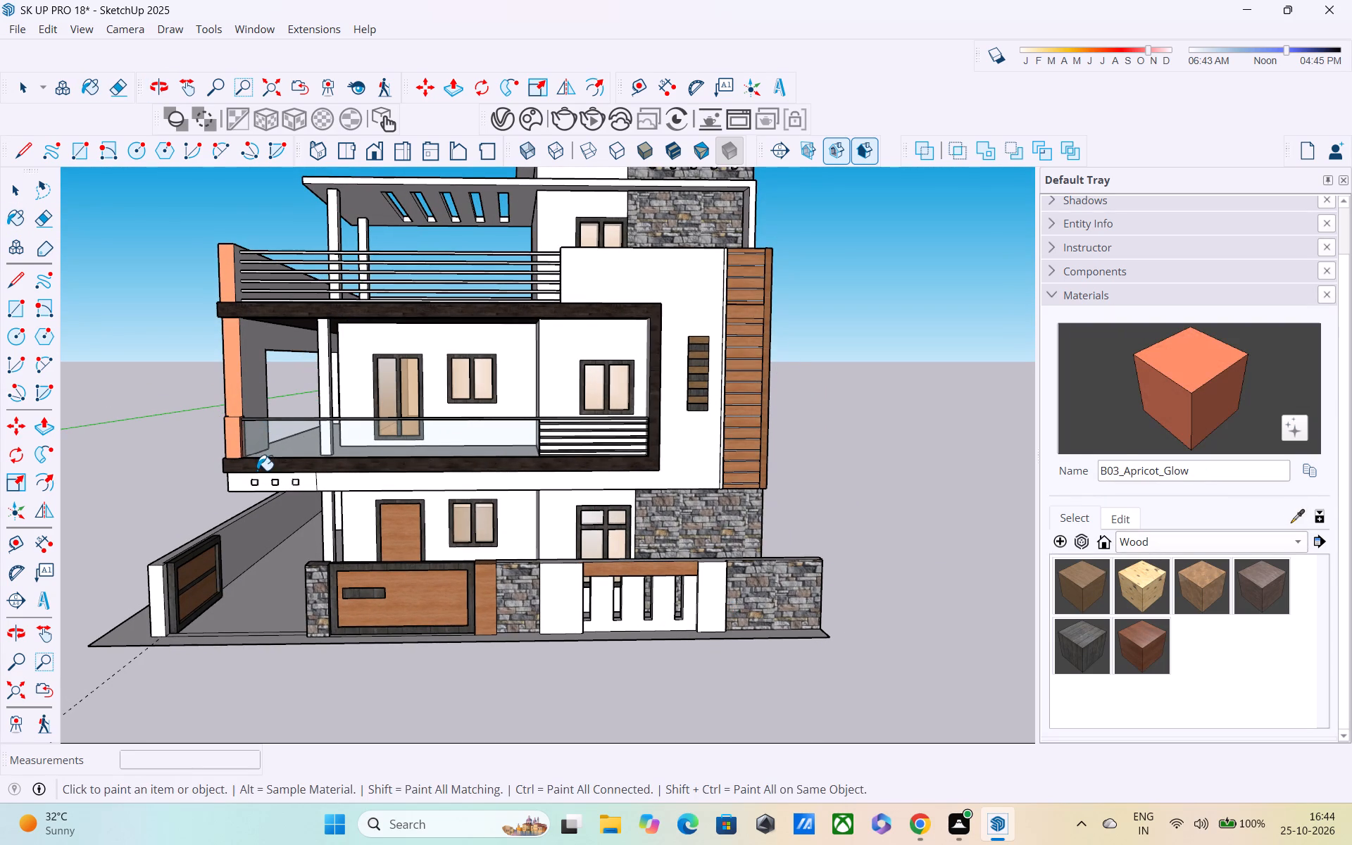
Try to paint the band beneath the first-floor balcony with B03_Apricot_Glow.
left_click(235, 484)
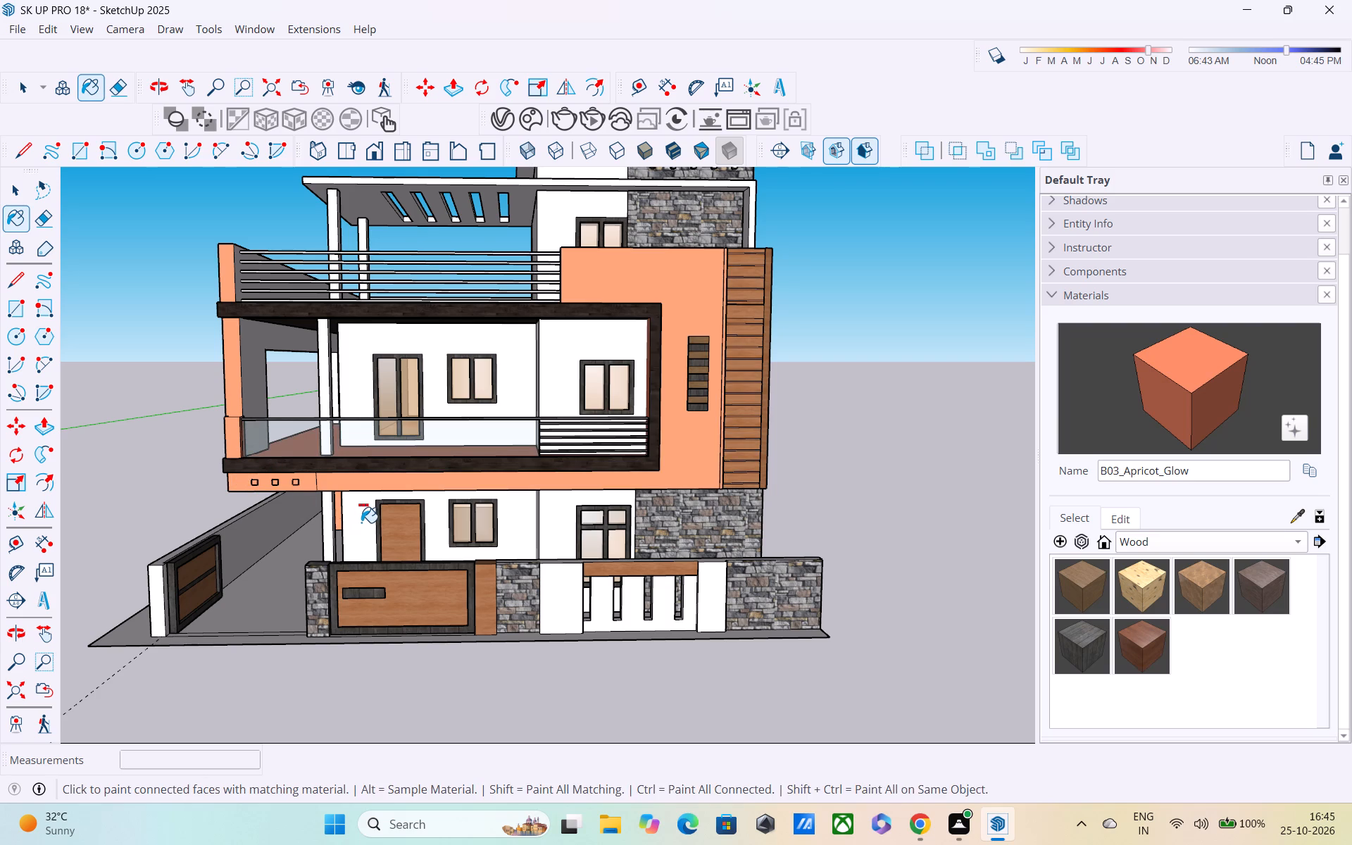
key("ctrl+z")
Open the facade group and draw a line about 1' 3/4" long across the band beneath the balcony, just past the three square recesses.
middle_click_drag(490, 546, 622, 470)
scroll(603, 503, "up", 2)
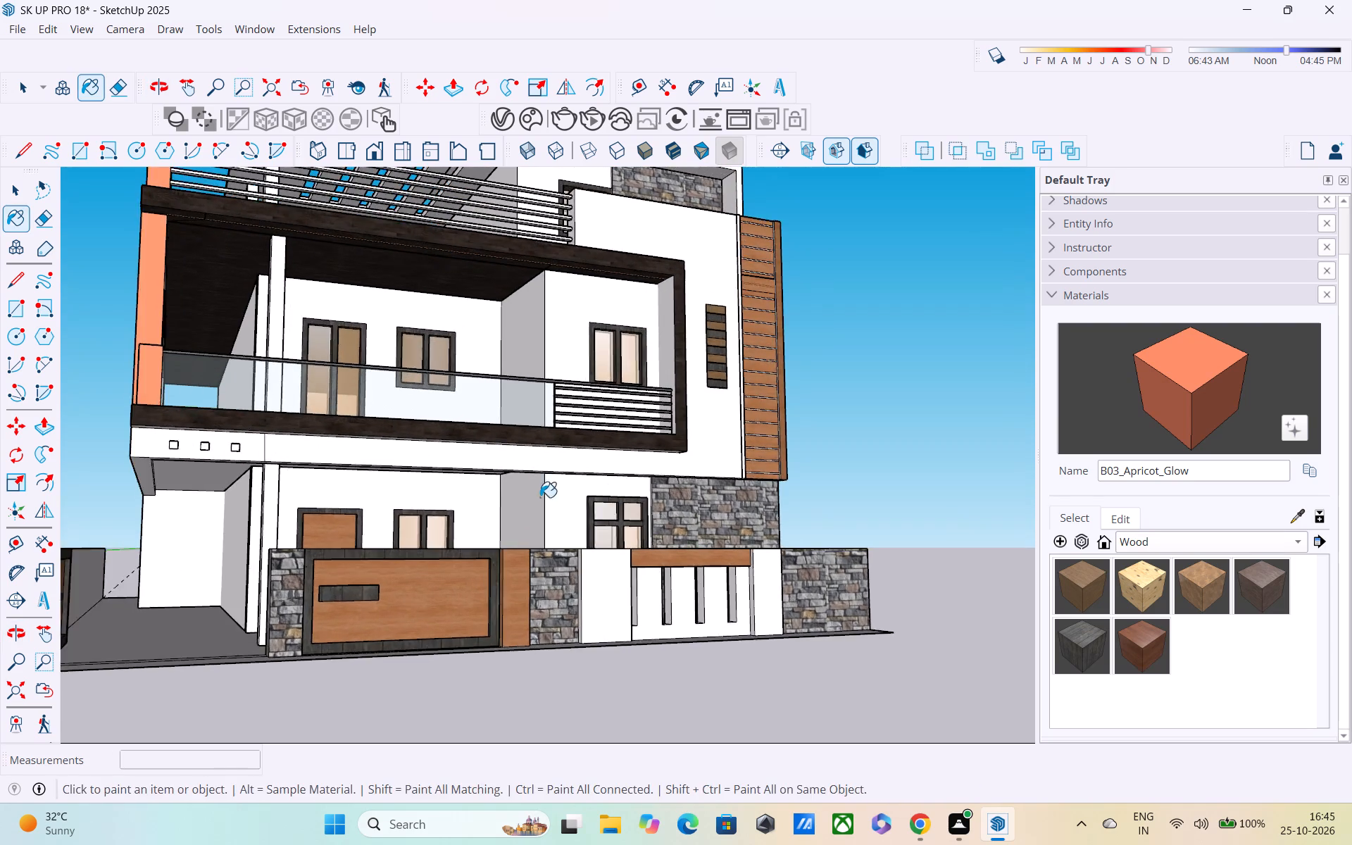
middle_click_drag(539, 496, 587, 429)
scroll(587, 429, "up", 1)
key("space")
double_click(387, 413)
middle_click_drag(360, 438, 294, 427)
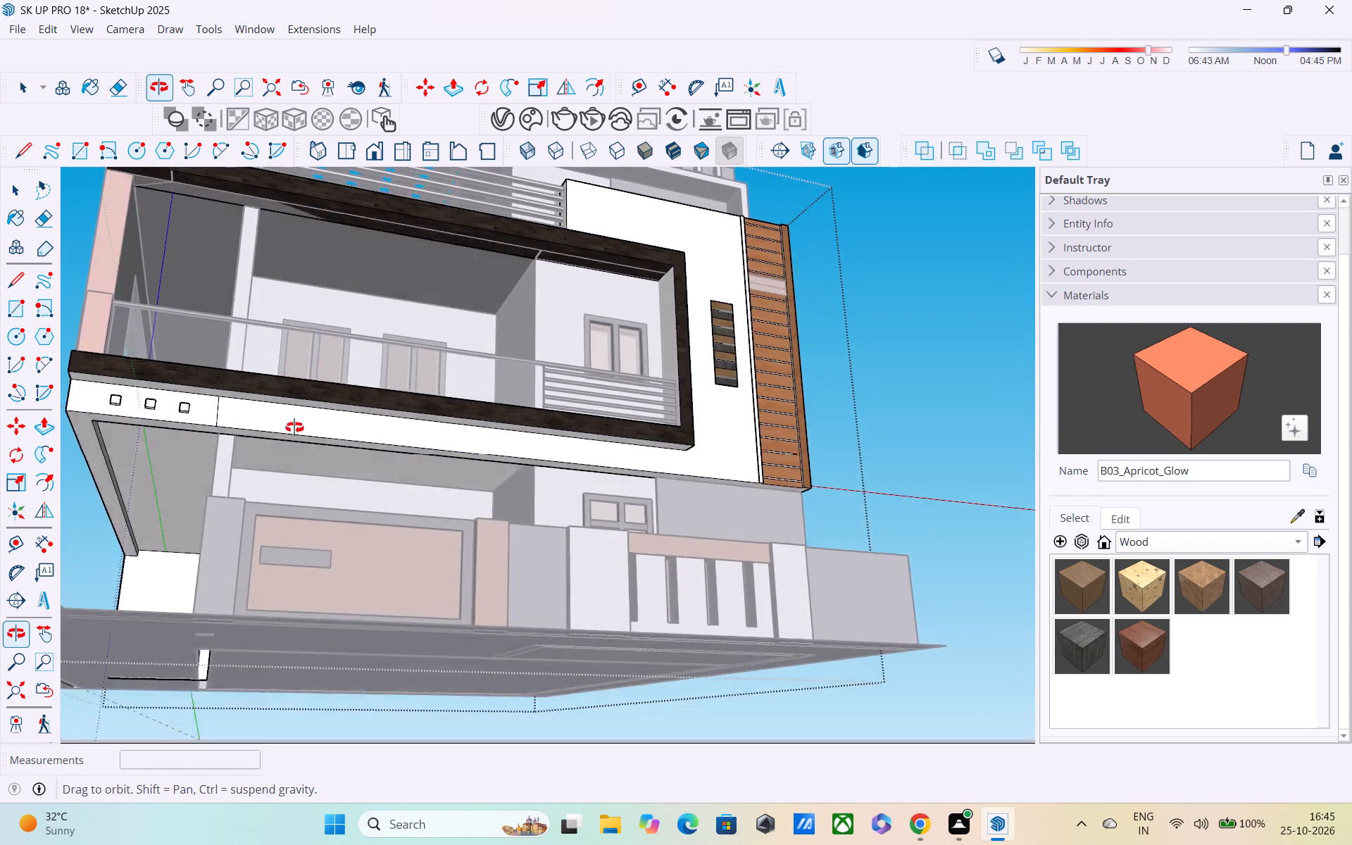
middle_click_drag(294, 427, 306, 388)
key("l")
left_click(225, 396)
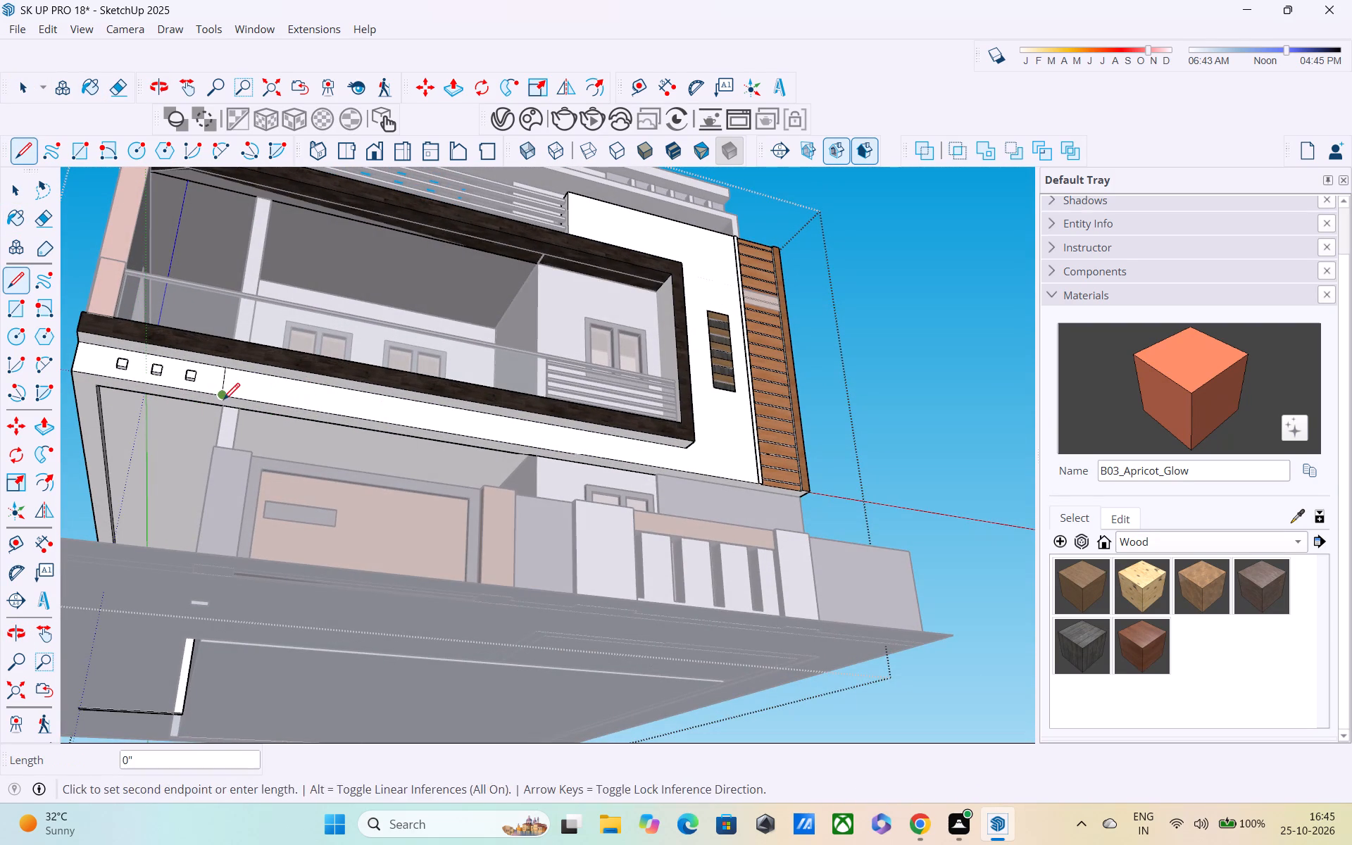
left_click(222, 407)
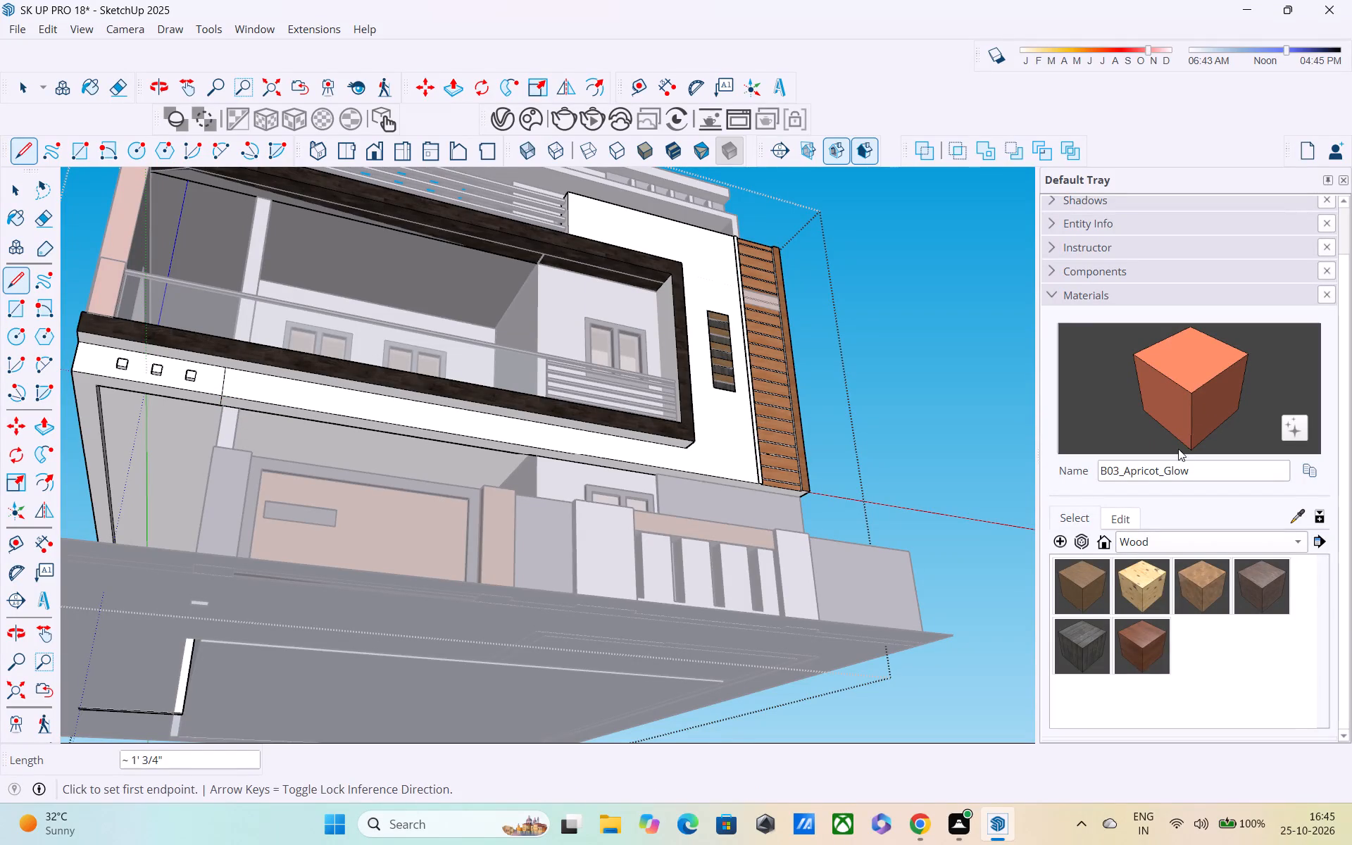
Paint the band section around the three square recesses beneath the balcony with B03_Apricot_Glow and leave the group.
left_click(1176, 396)
left_click(192, 374)
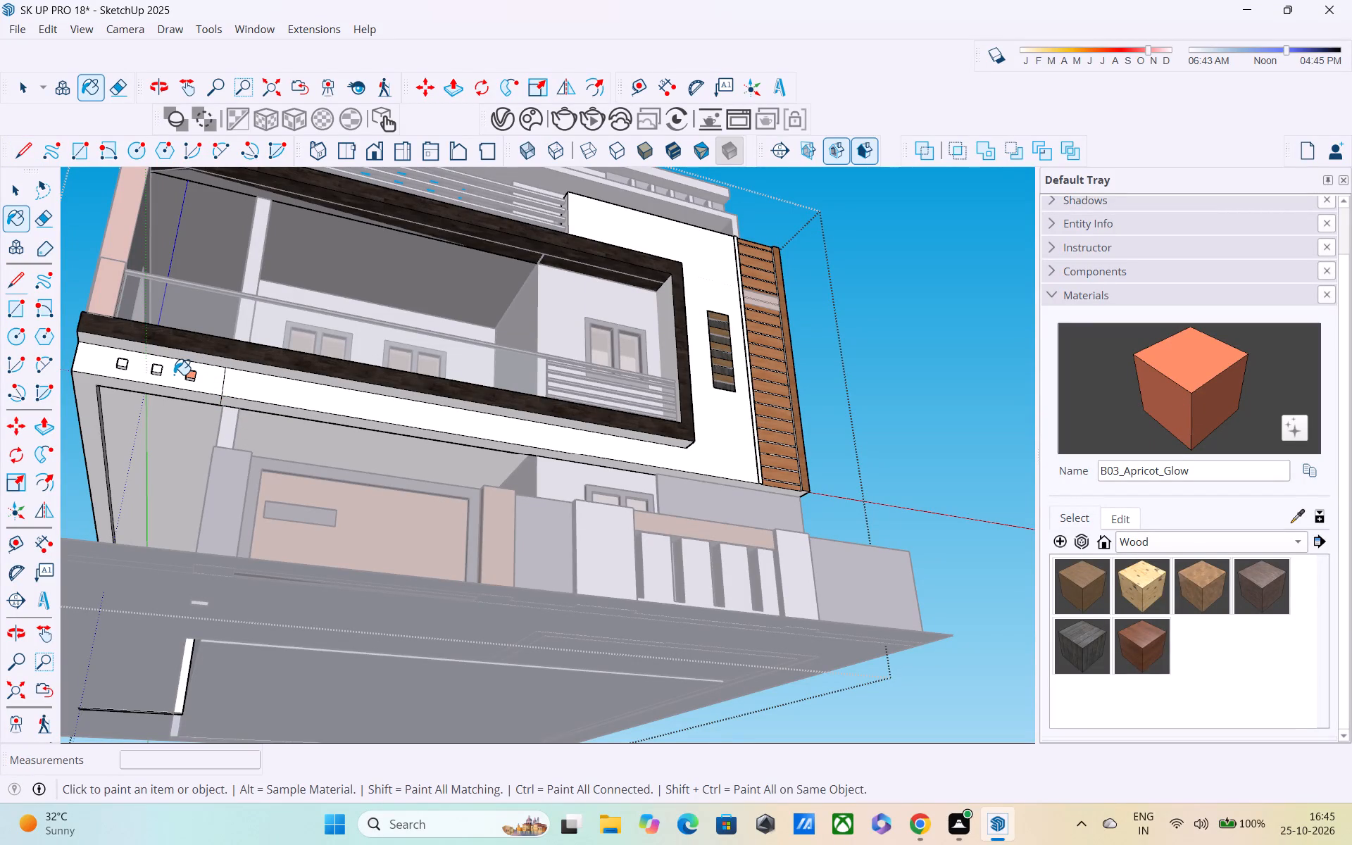
key("ctrl+z")
left_click(169, 382)
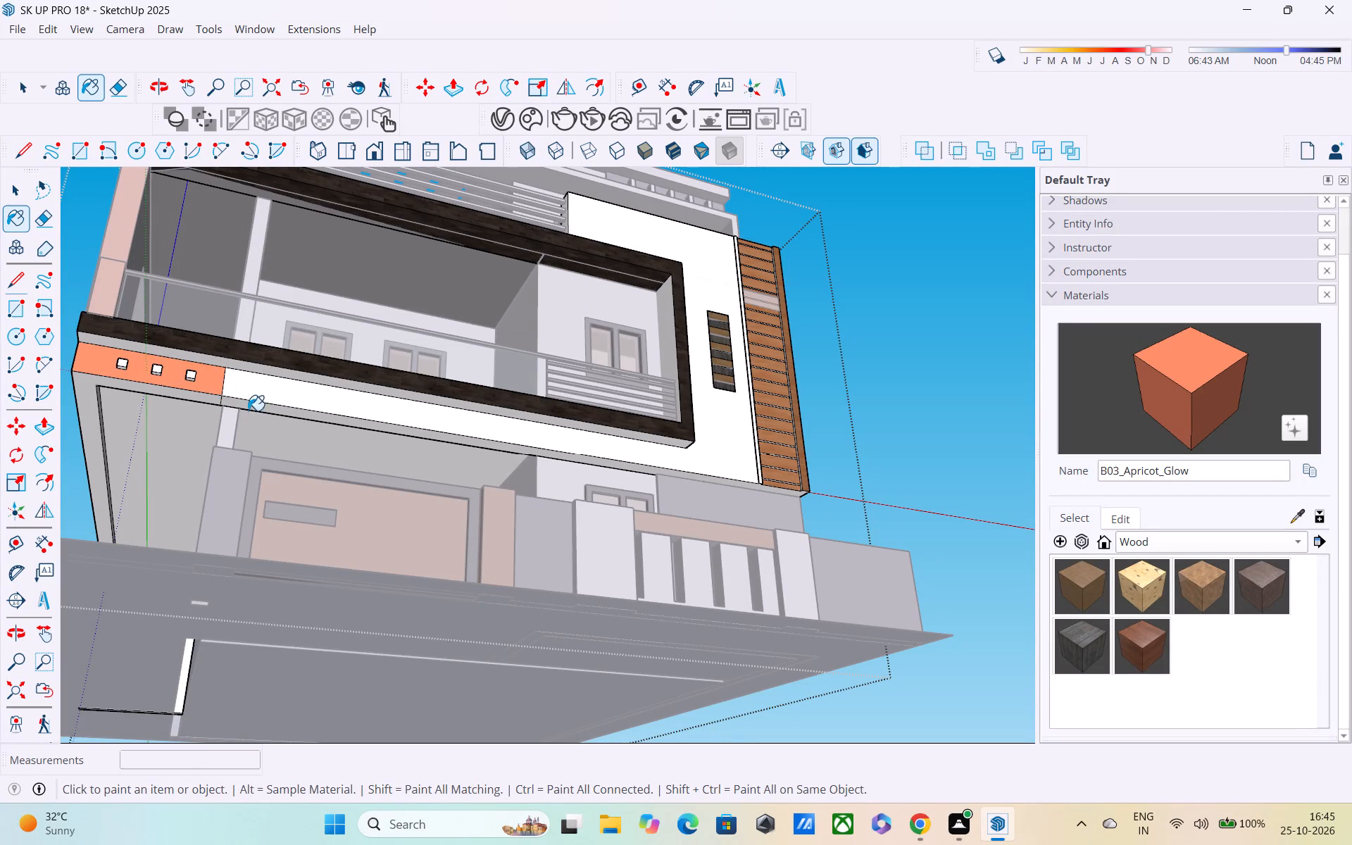
middle_click_drag(260, 423, 394, 597)
key("space")
left_click(928, 420)
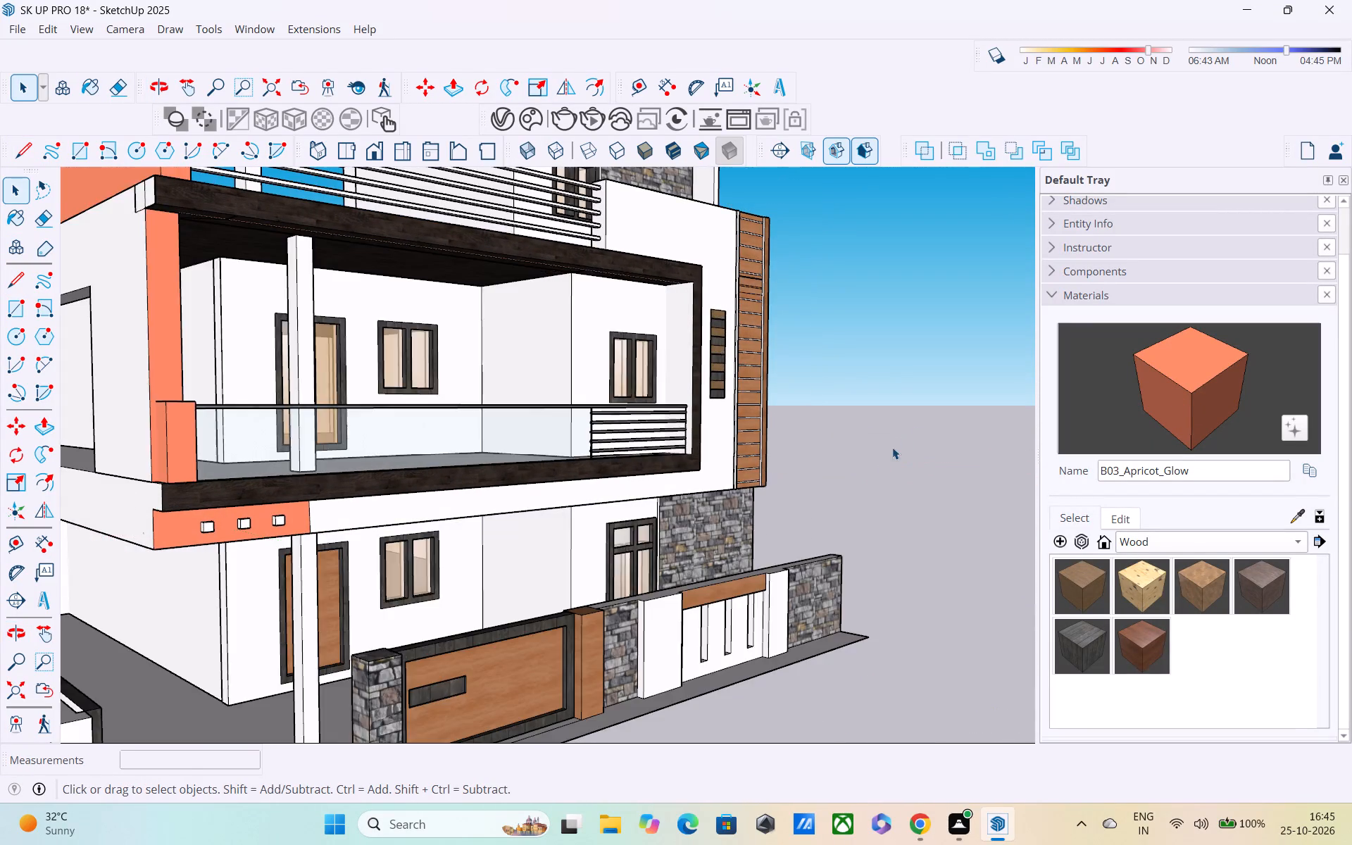
Paint the inner face of the upper terrace's side parapet wall with B03_Apricot_Glow.
middle_click_drag(877, 469, 493, 477)
scroll(509, 477, "down", 2)
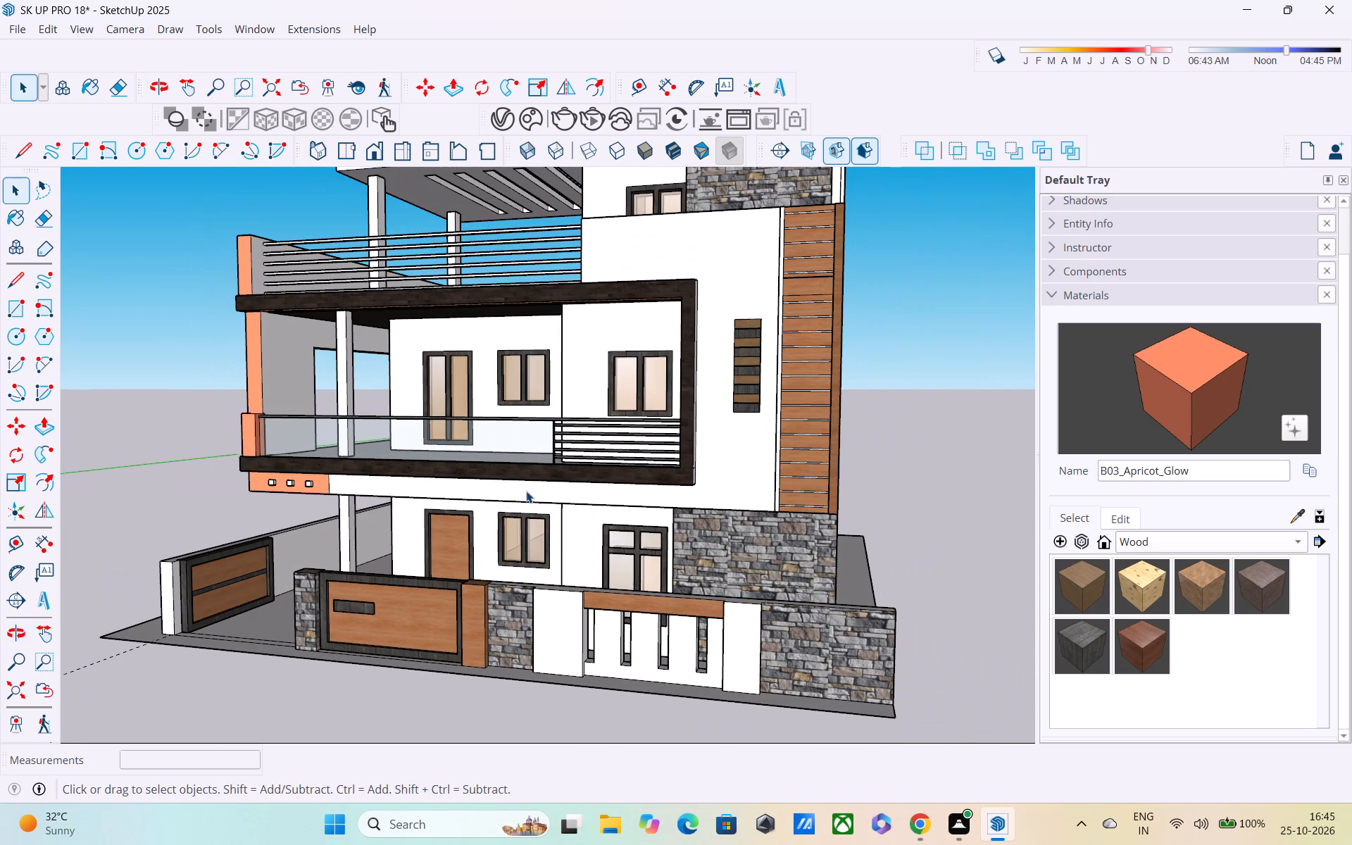
middle_click_drag(517, 491, 562, 601)
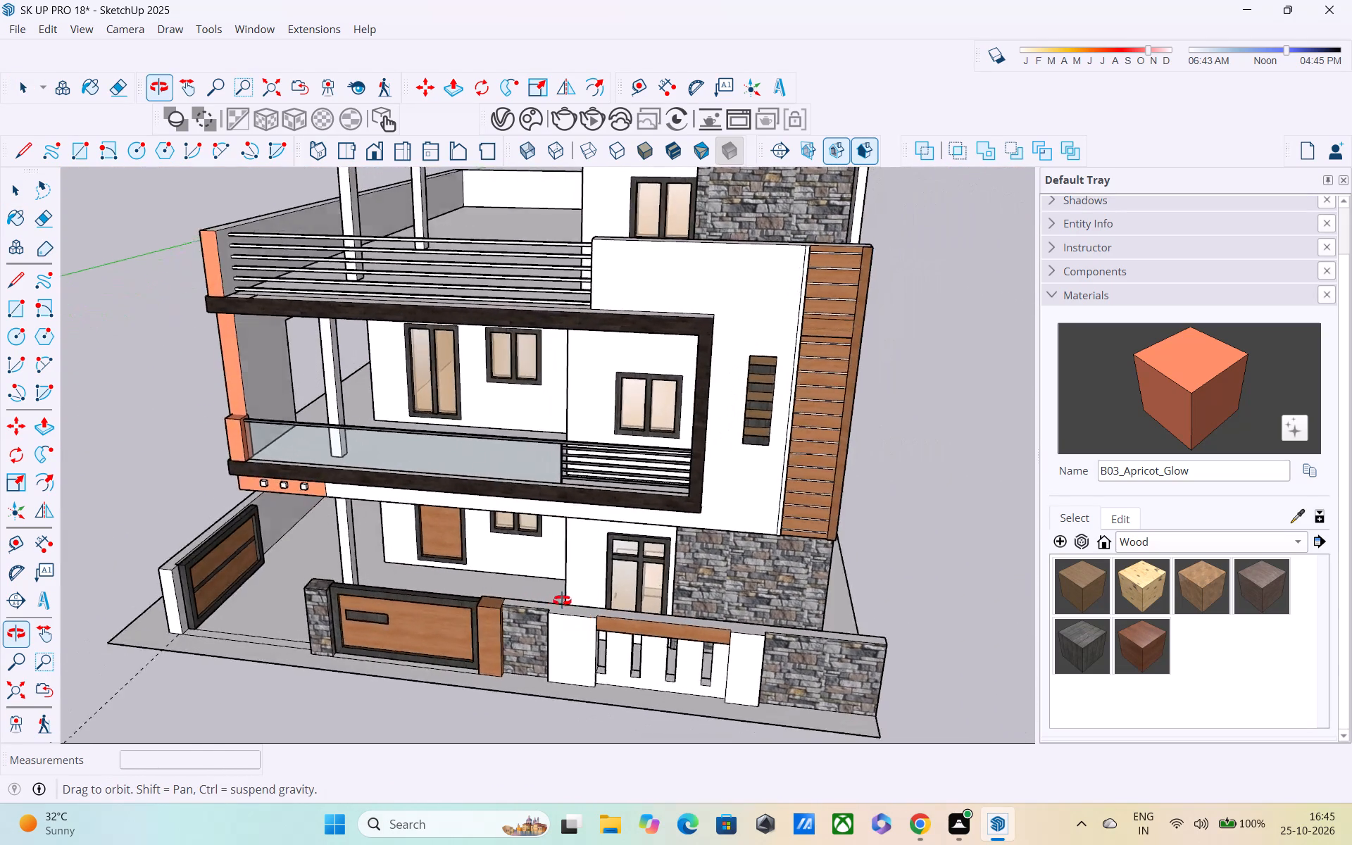
middle_click_drag(562, 601, 684, 566)
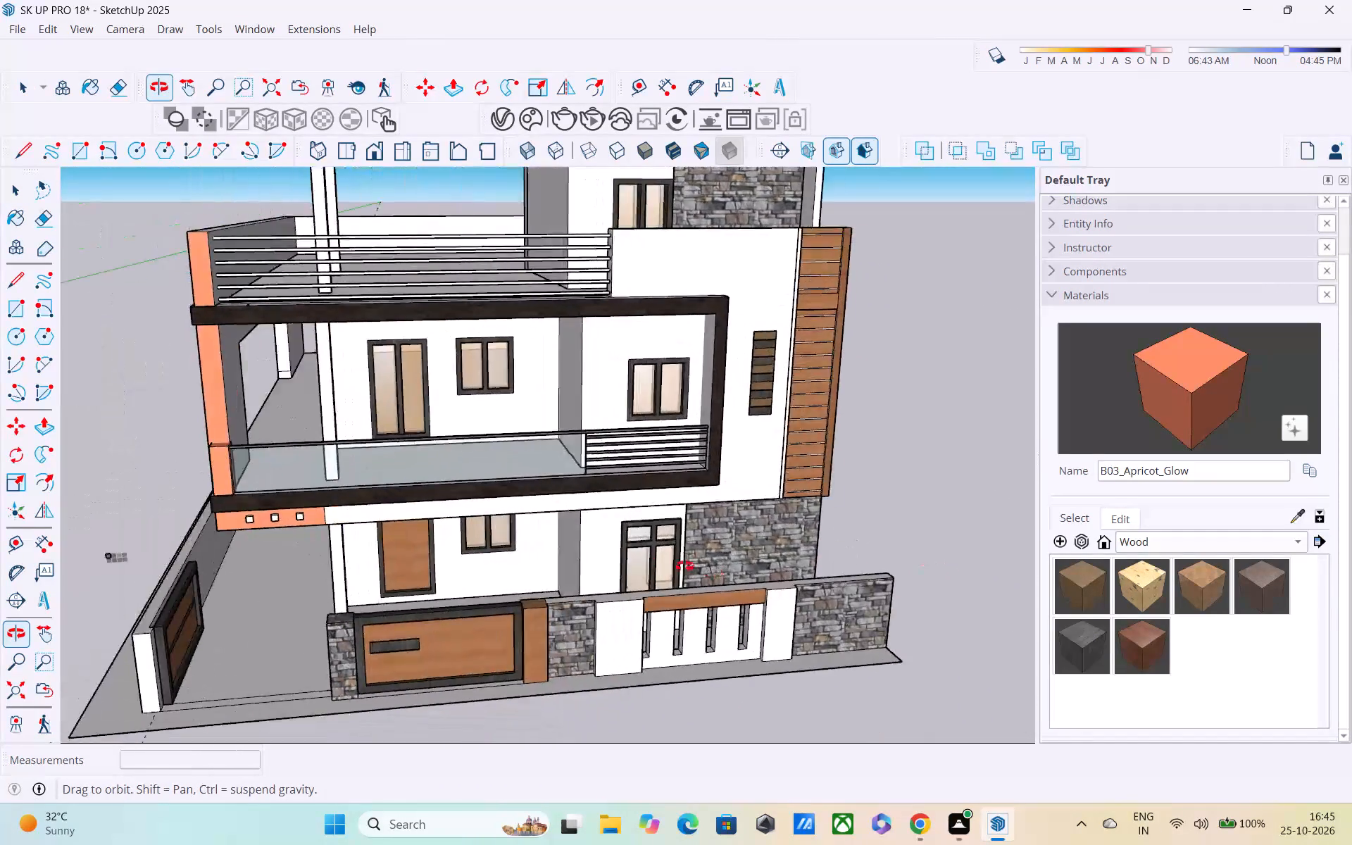
middle_click_drag(684, 566, 325, 546)
left_click(1165, 403)
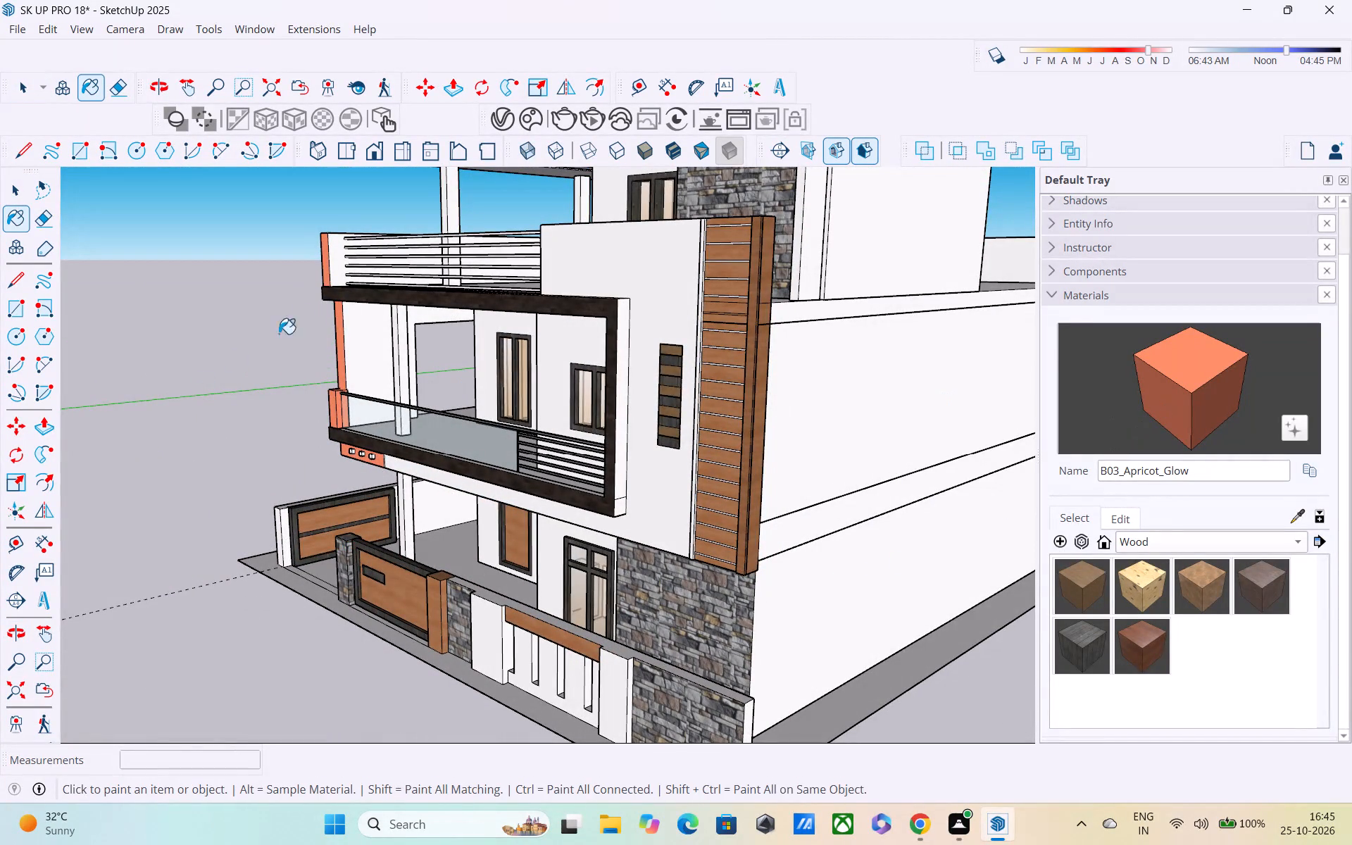
left_click(335, 259)
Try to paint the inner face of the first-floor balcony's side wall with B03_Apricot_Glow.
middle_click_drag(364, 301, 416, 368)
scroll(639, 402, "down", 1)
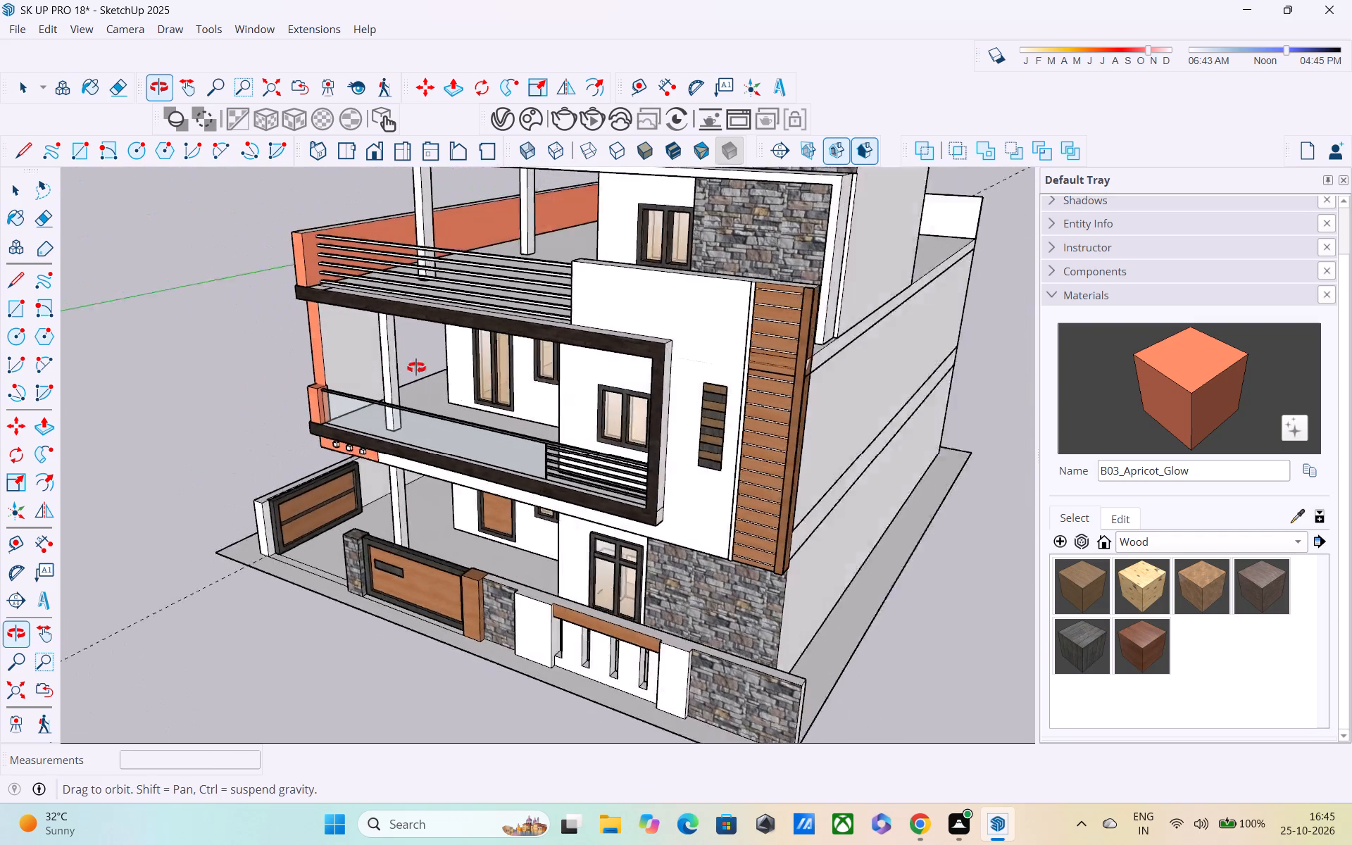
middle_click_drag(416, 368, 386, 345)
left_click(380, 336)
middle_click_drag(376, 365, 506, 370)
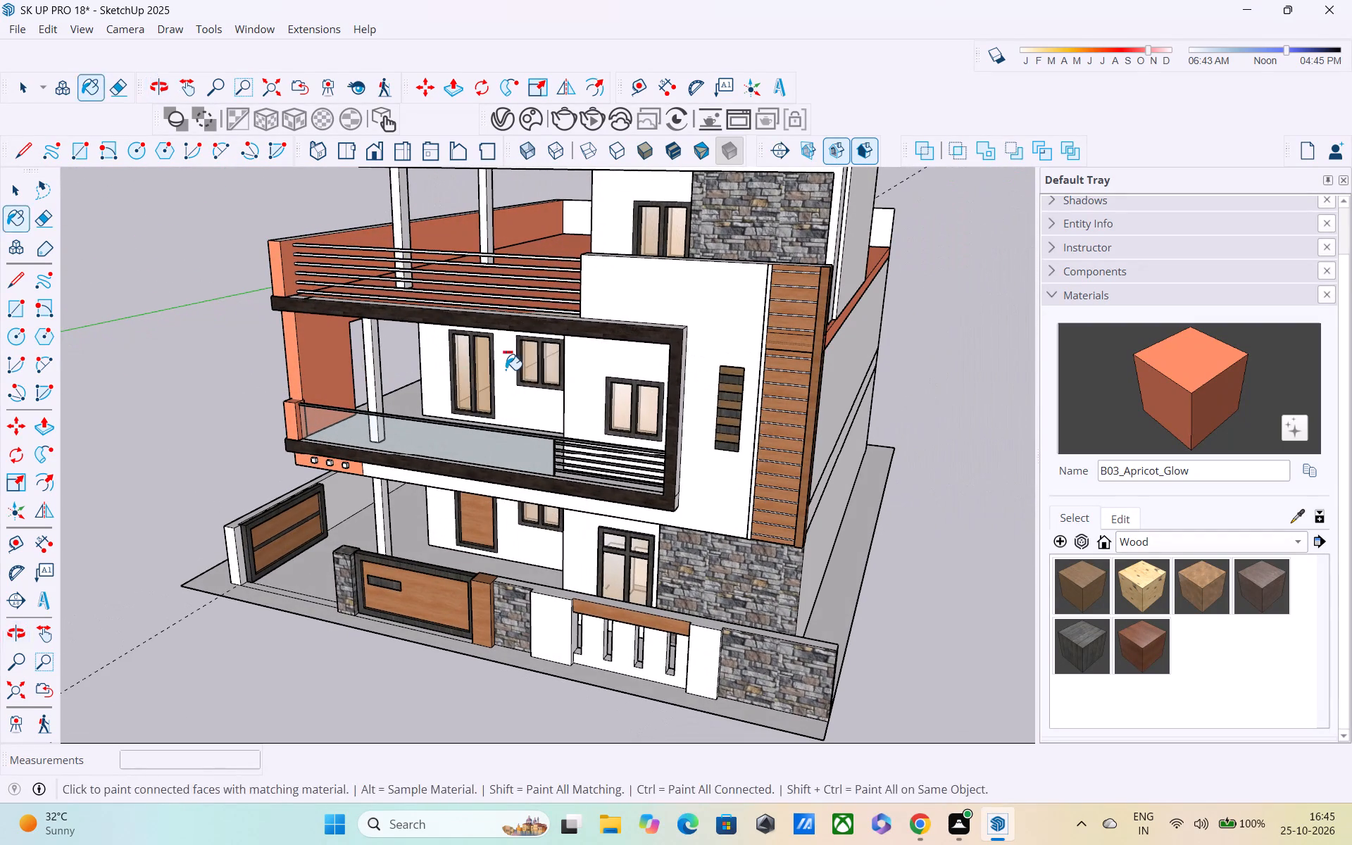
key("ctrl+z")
Examine the apricot accents on the house's side wall, parapet and front elevation from several angles.
middle_click_drag(393, 383, 415, 423)
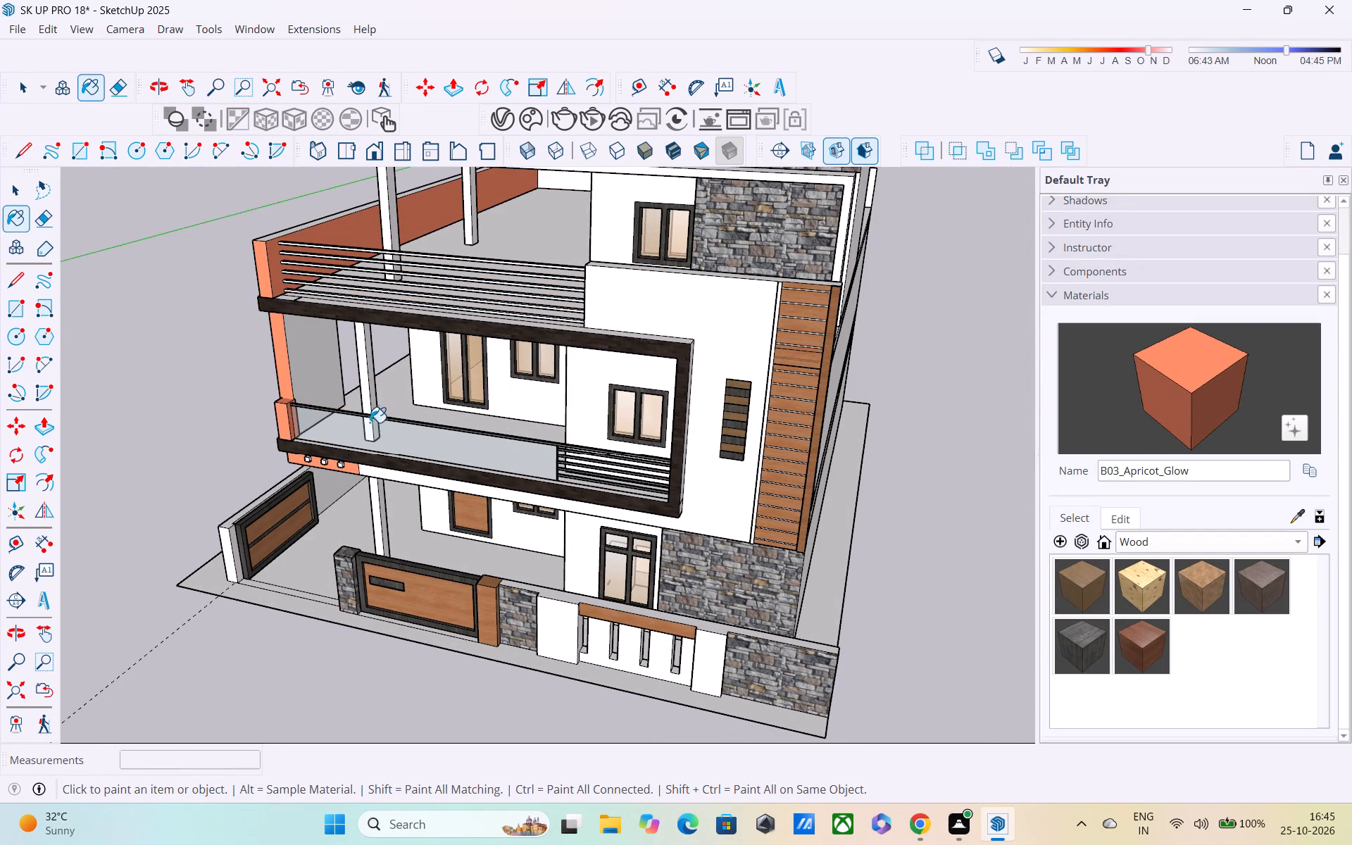
key("space")
left_click(213, 408)
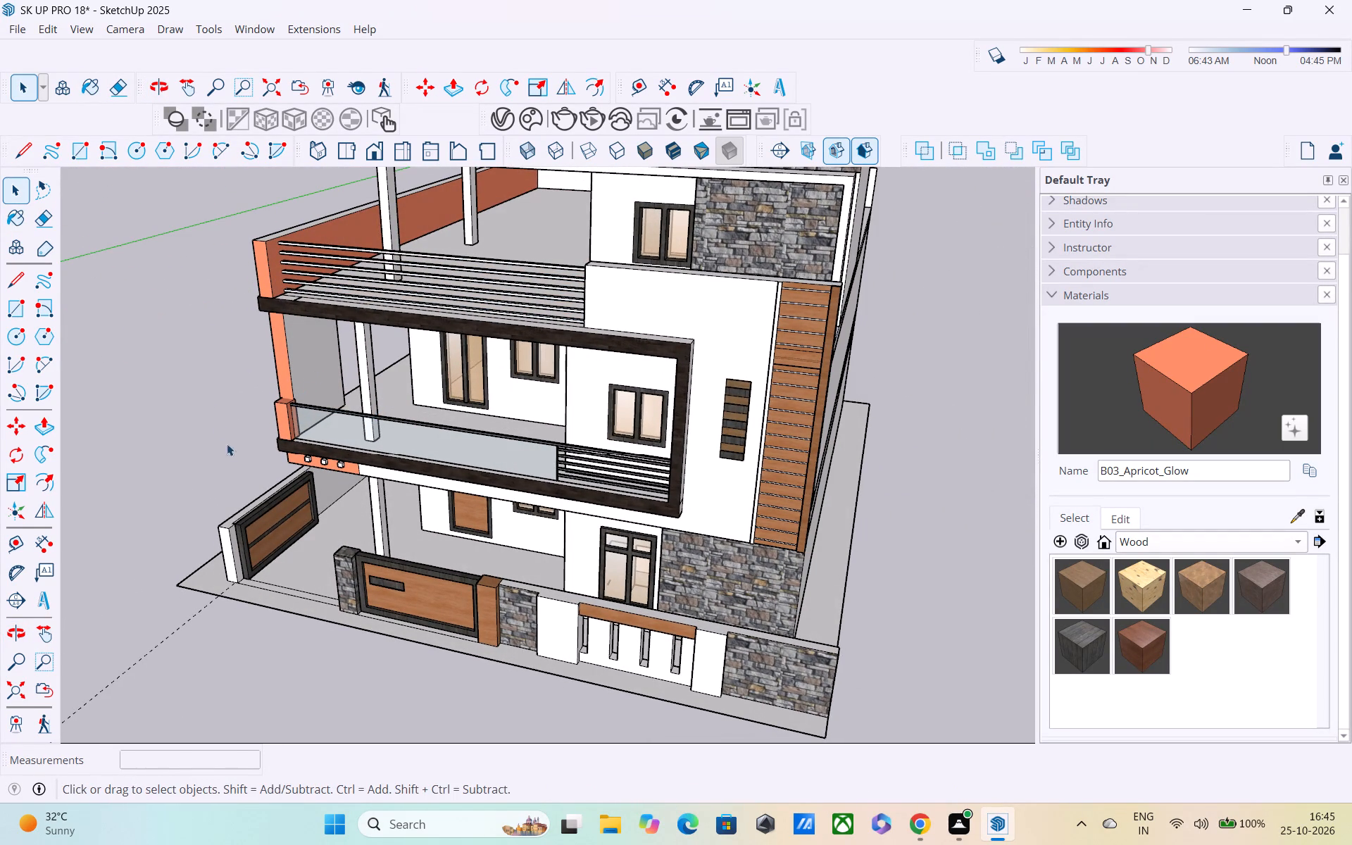
middle_click_drag(242, 453, 530, 365)
key("space")
left_click(842, 389)
middle_click_drag(772, 446, 711, 392)
scroll(643, 401, "down", 2)
middle_click_drag(506, 420, 823, 439)
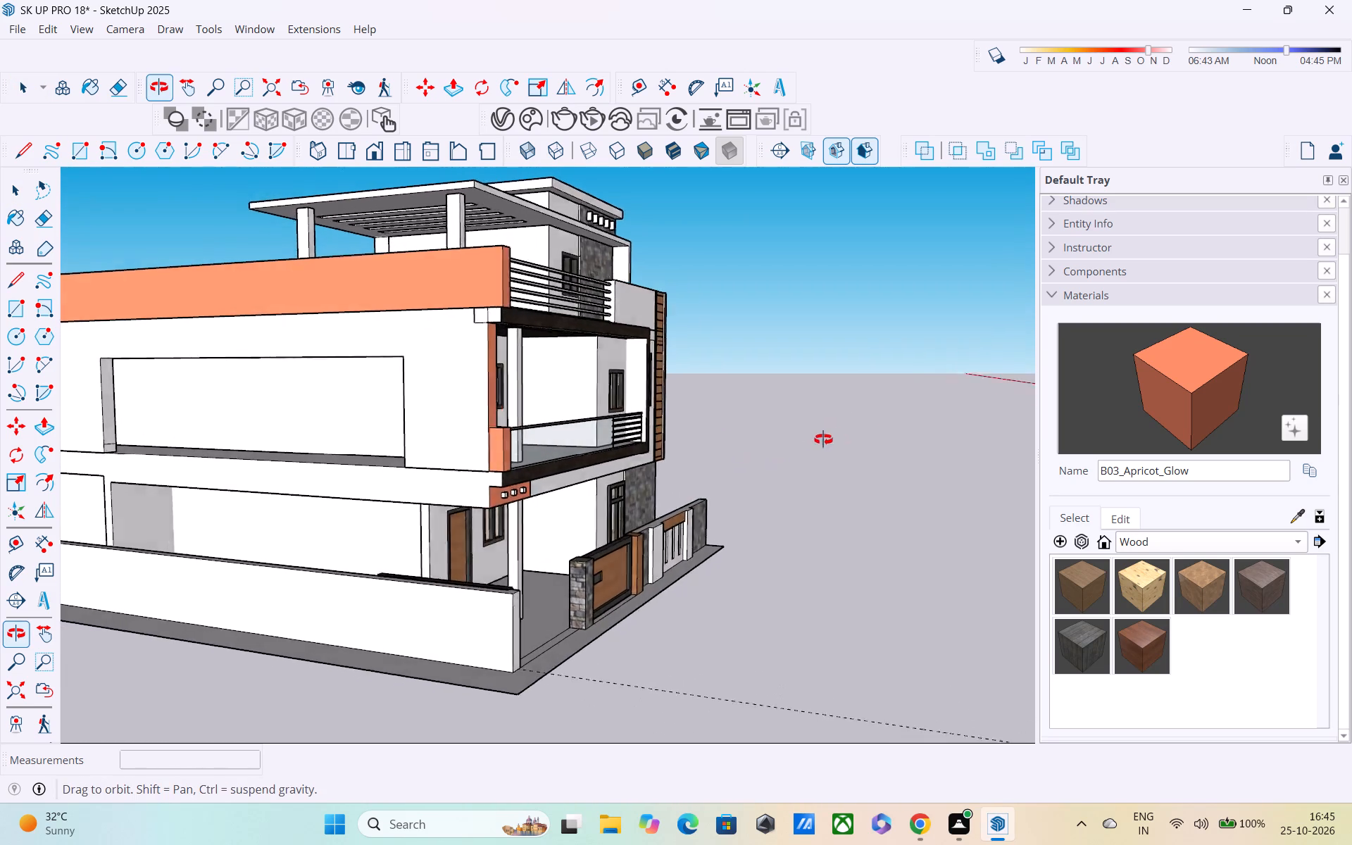
middle_click_drag(823, 439, 394, 455)
scroll(391, 449, "down", 4)
middle_click_drag(513, 475, 515, 445)
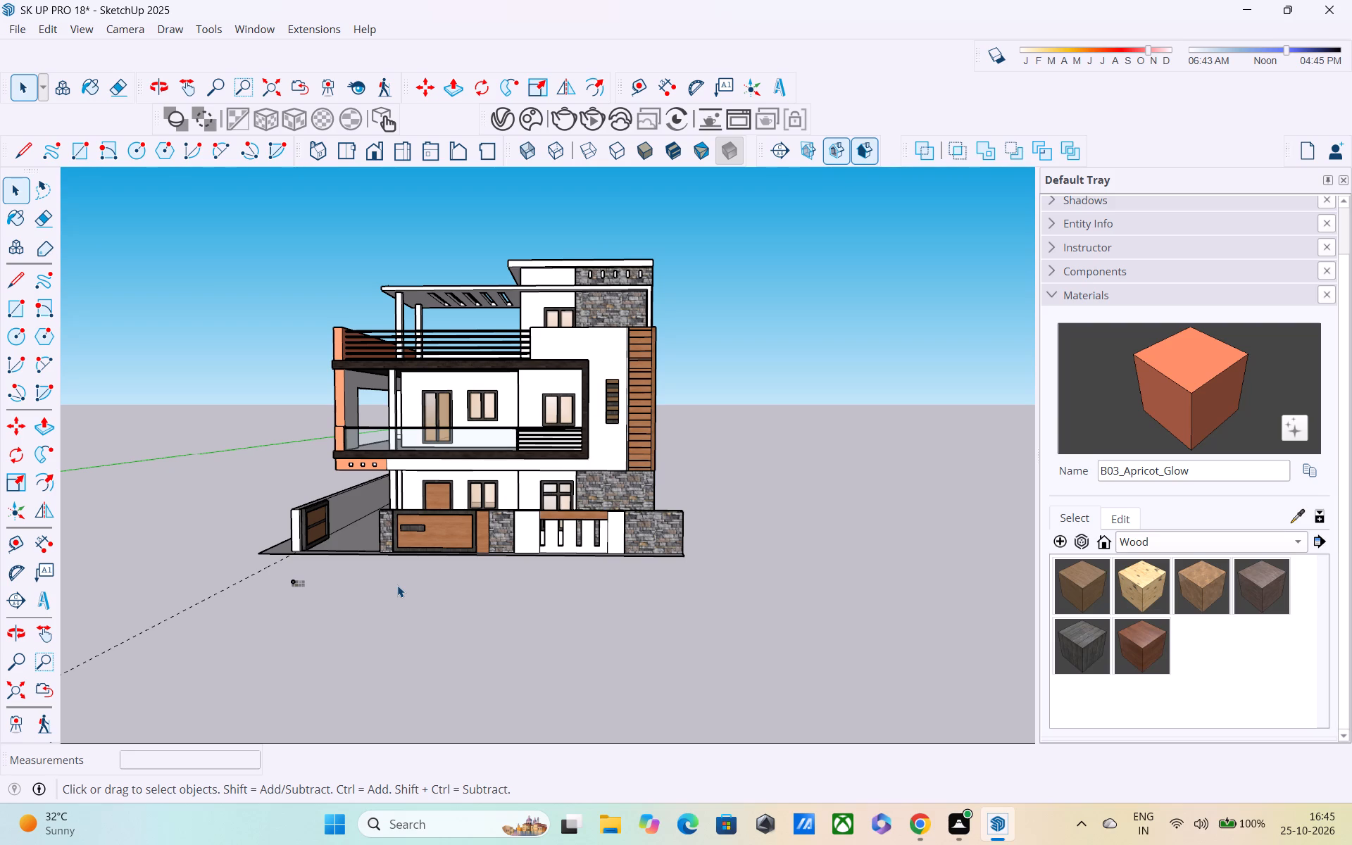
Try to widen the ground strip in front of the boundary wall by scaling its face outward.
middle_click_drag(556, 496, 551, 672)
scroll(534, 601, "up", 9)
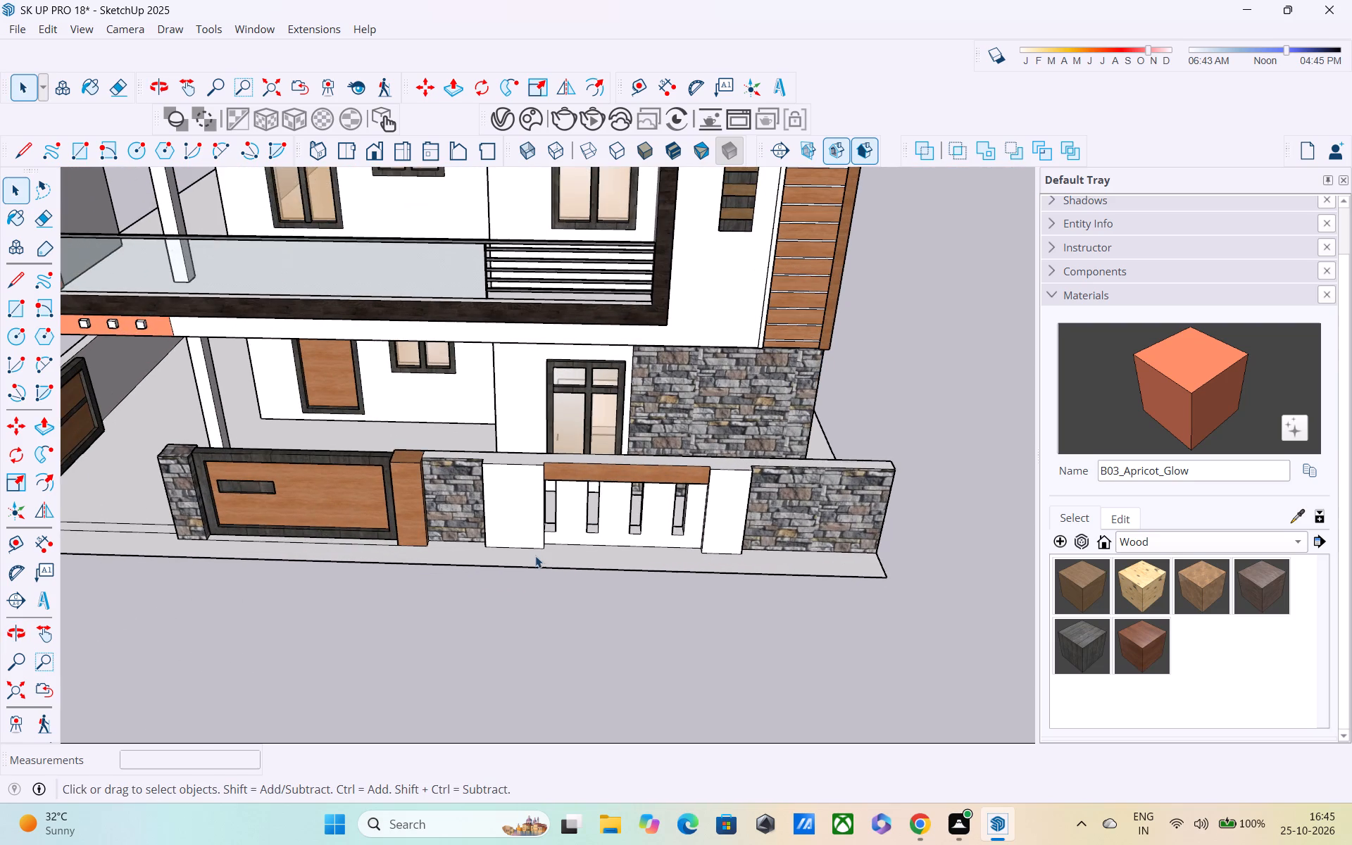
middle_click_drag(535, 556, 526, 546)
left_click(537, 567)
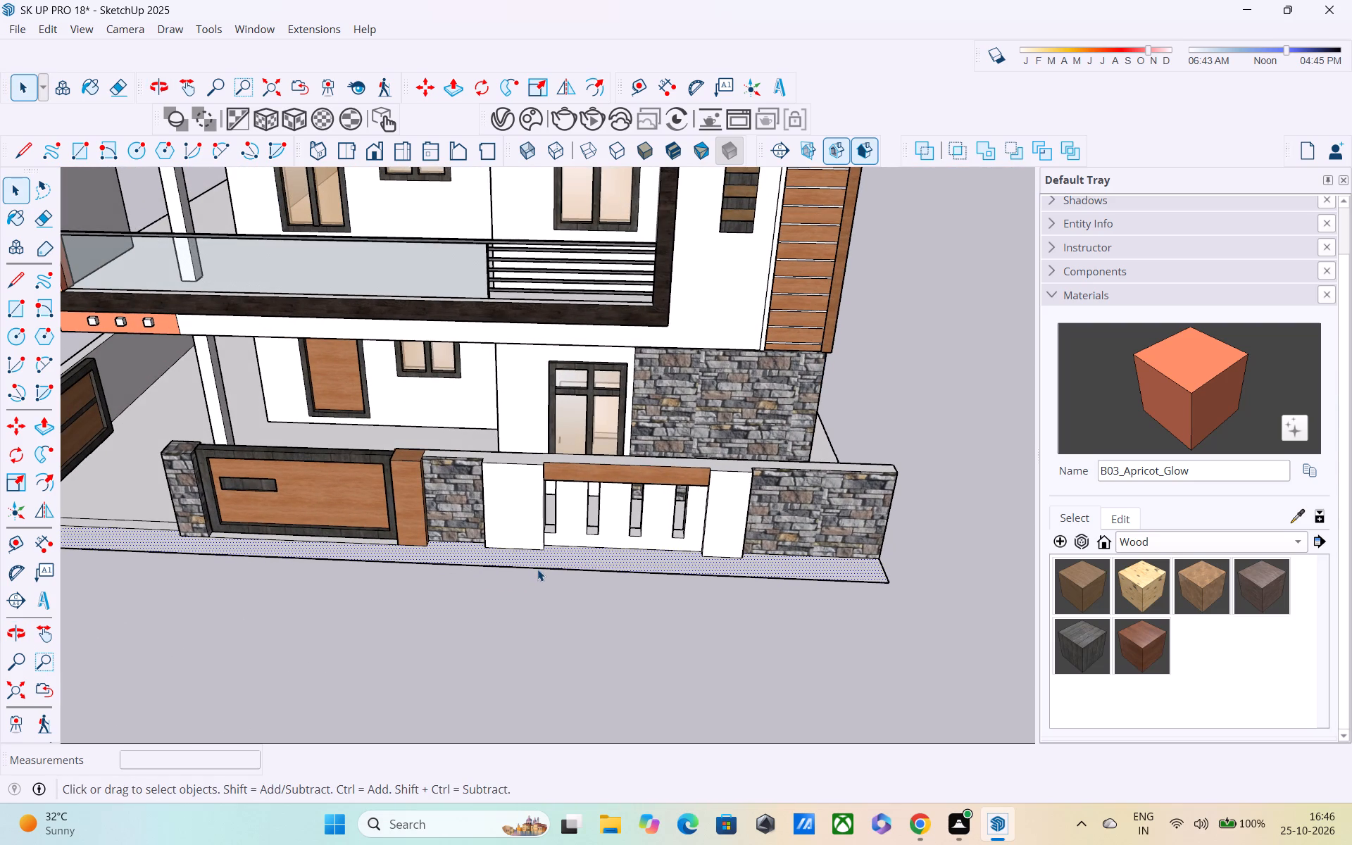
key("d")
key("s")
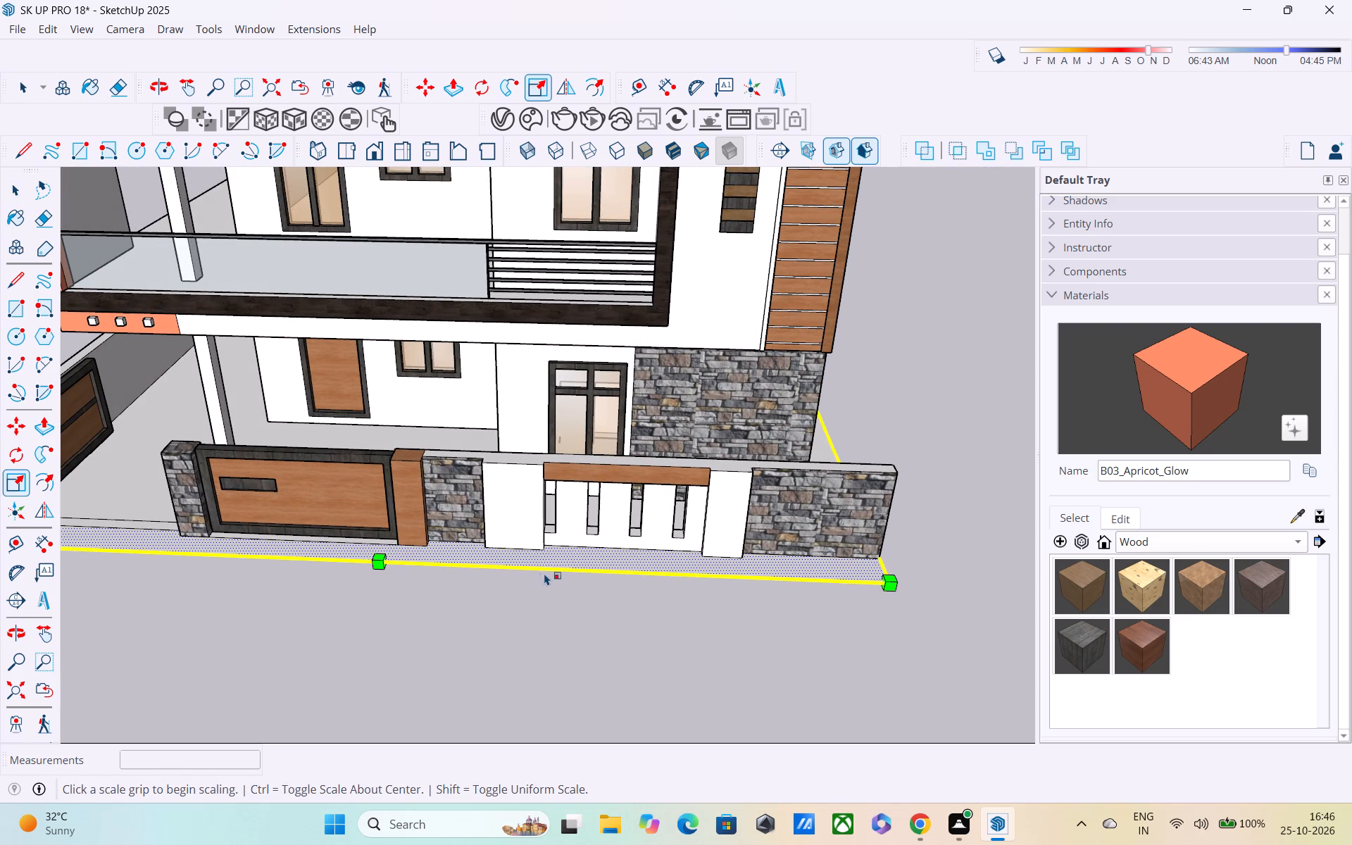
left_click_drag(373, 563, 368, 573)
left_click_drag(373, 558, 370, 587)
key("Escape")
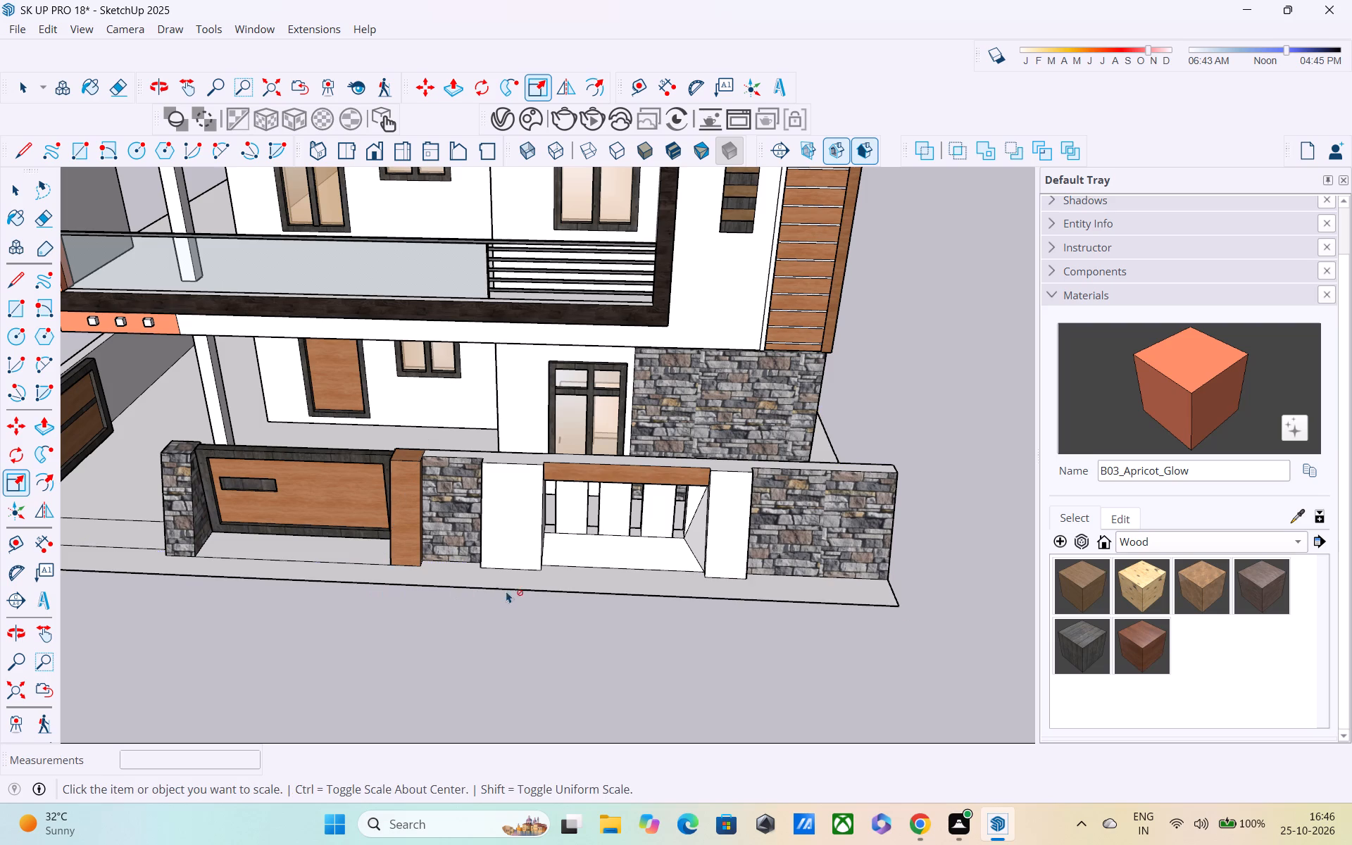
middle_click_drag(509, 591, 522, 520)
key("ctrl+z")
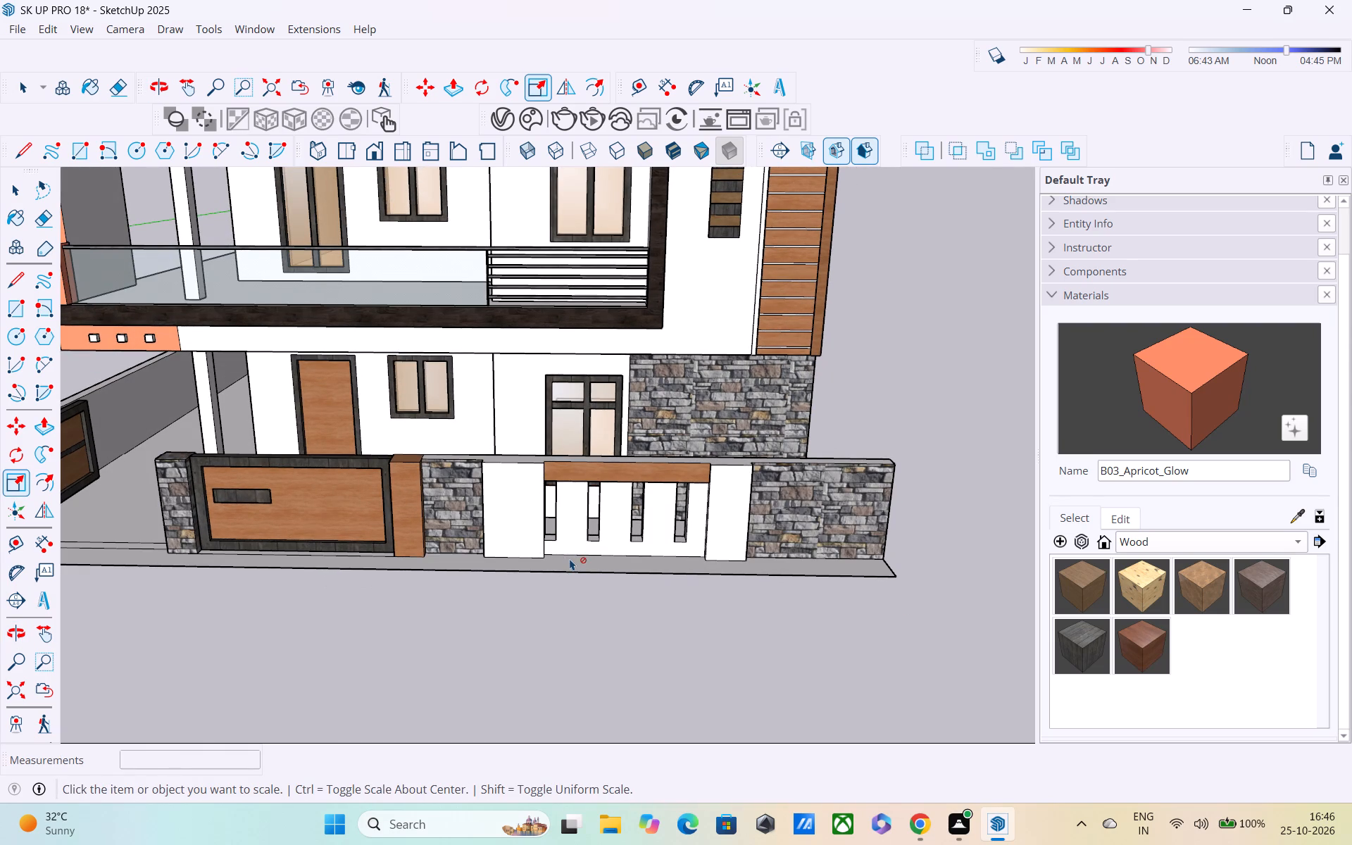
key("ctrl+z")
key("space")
Draw a ground rectangle about 50' 3/8" by 6' 4 7/8" outward from the plot's front edge, outside the boundary wall.
middle_click_drag(599, 595, 208, 641)
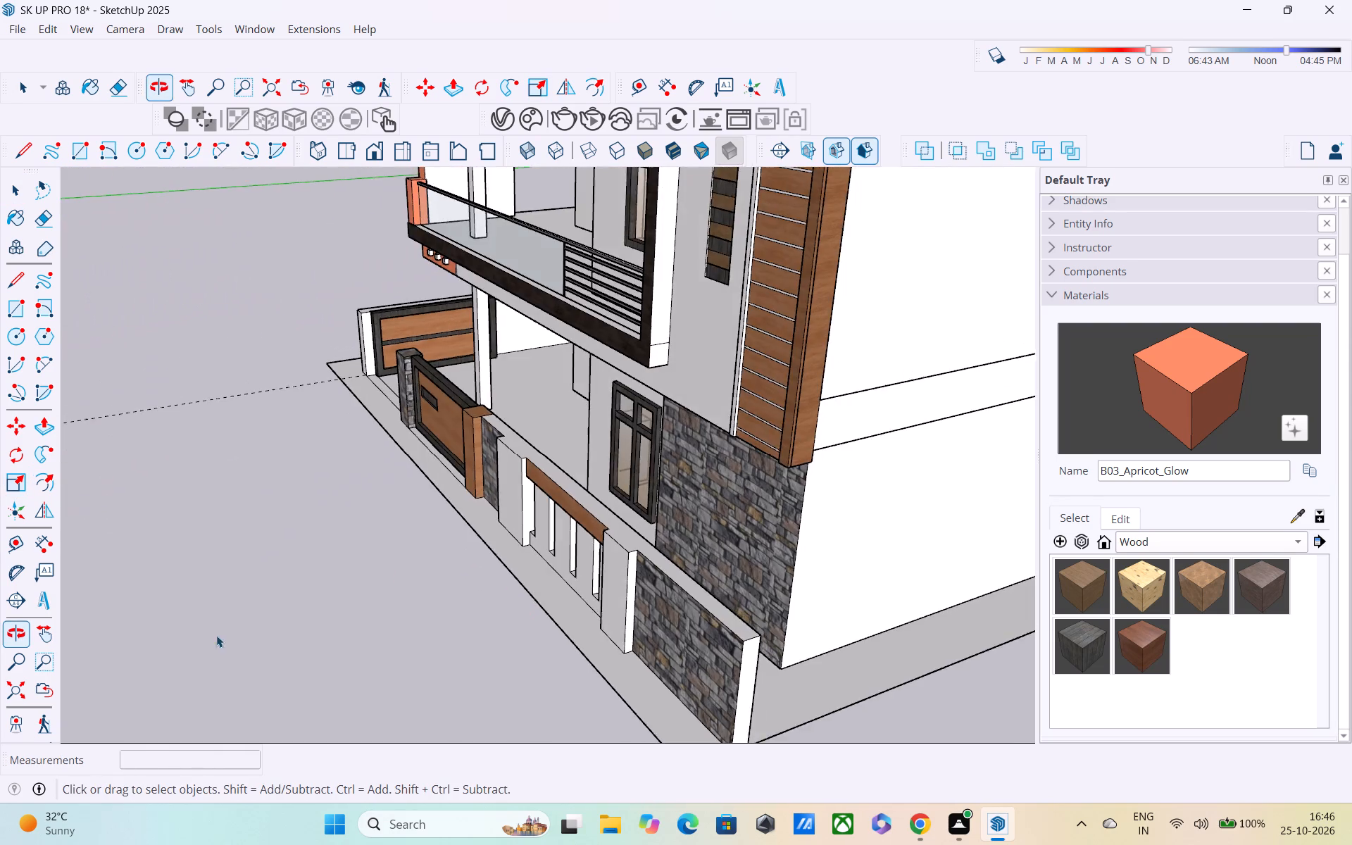
scroll(591, 551, "up", 3)
key("r")
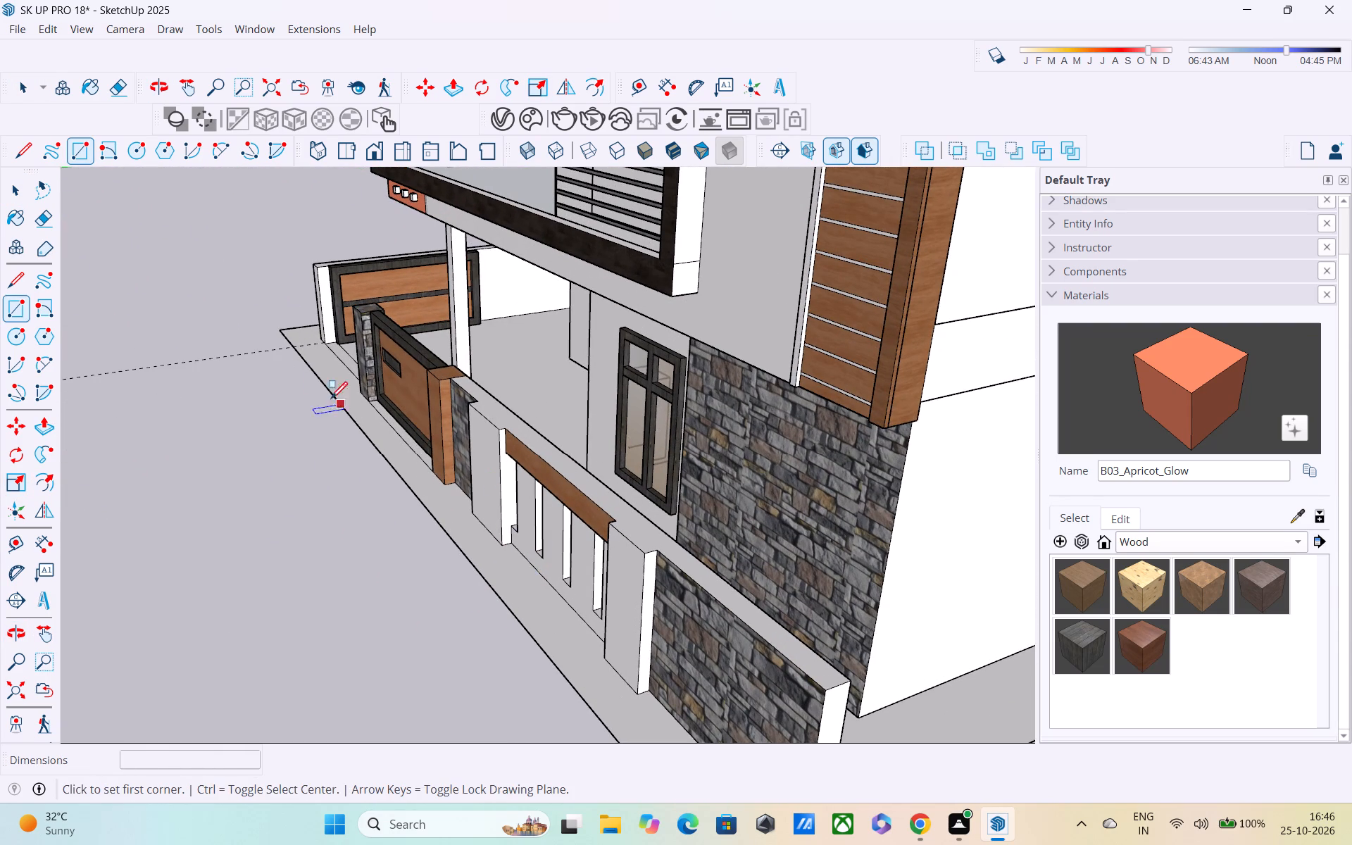
left_click(280, 331)
middle_click_drag(265, 528, 220, 393, "shift")
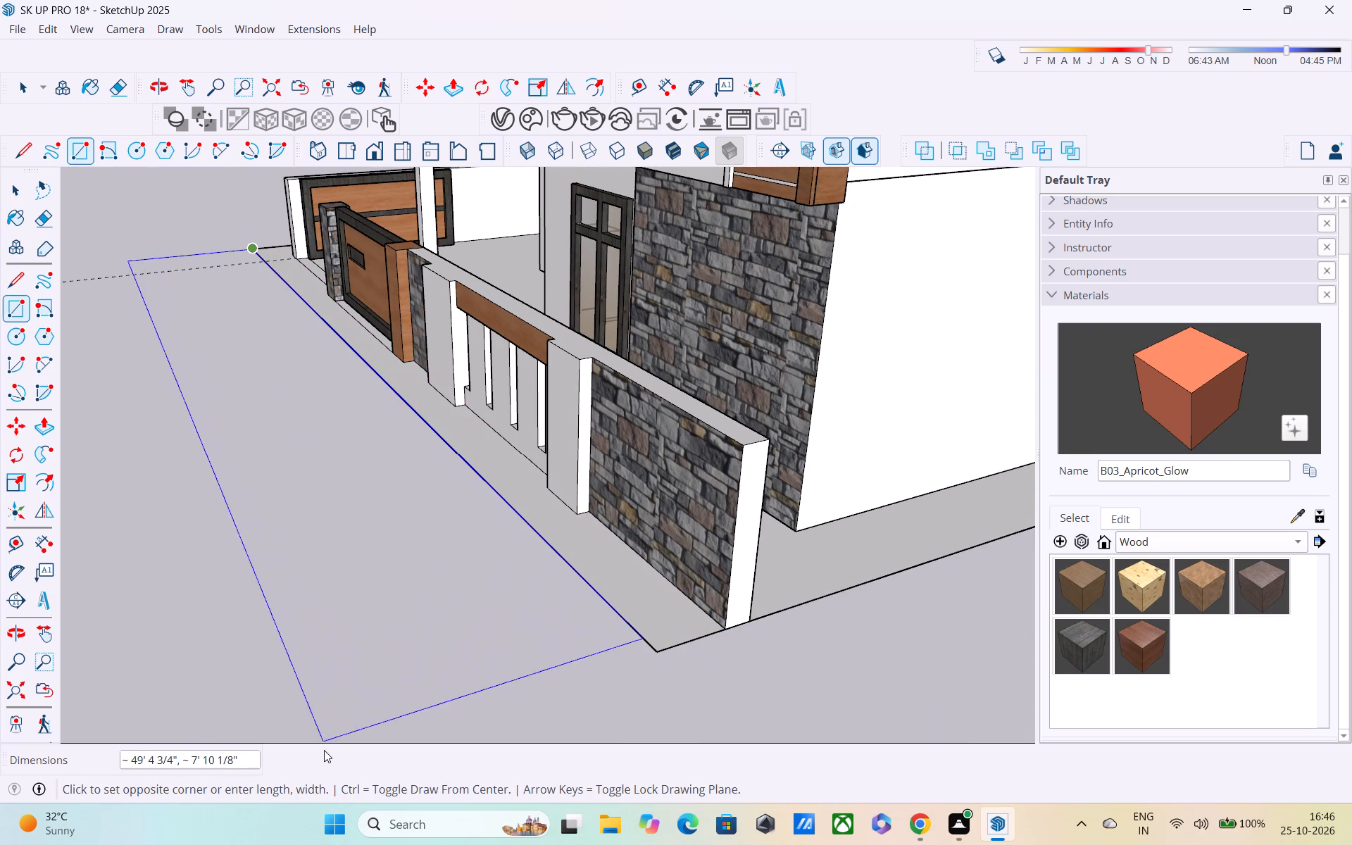
left_click(399, 740)
middle_click_drag(492, 753, 751, 830)
middle_click_drag(630, 760, 853, 771)
key("space")
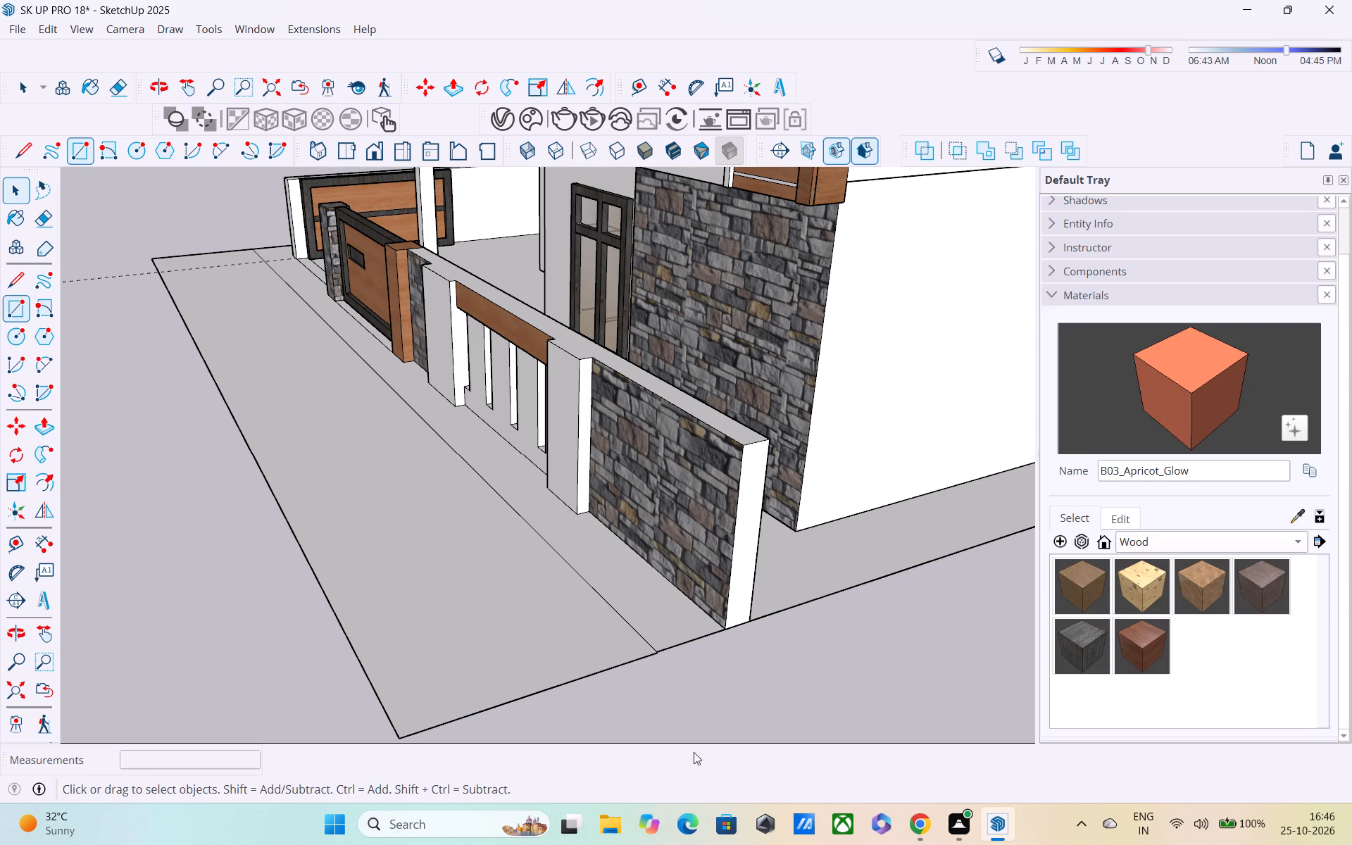
Erase the dividing edge between the new ground rectangle and the existing strip in front of the boundary wall.
middle_click_drag(637, 695, 895, 781)
key("e")
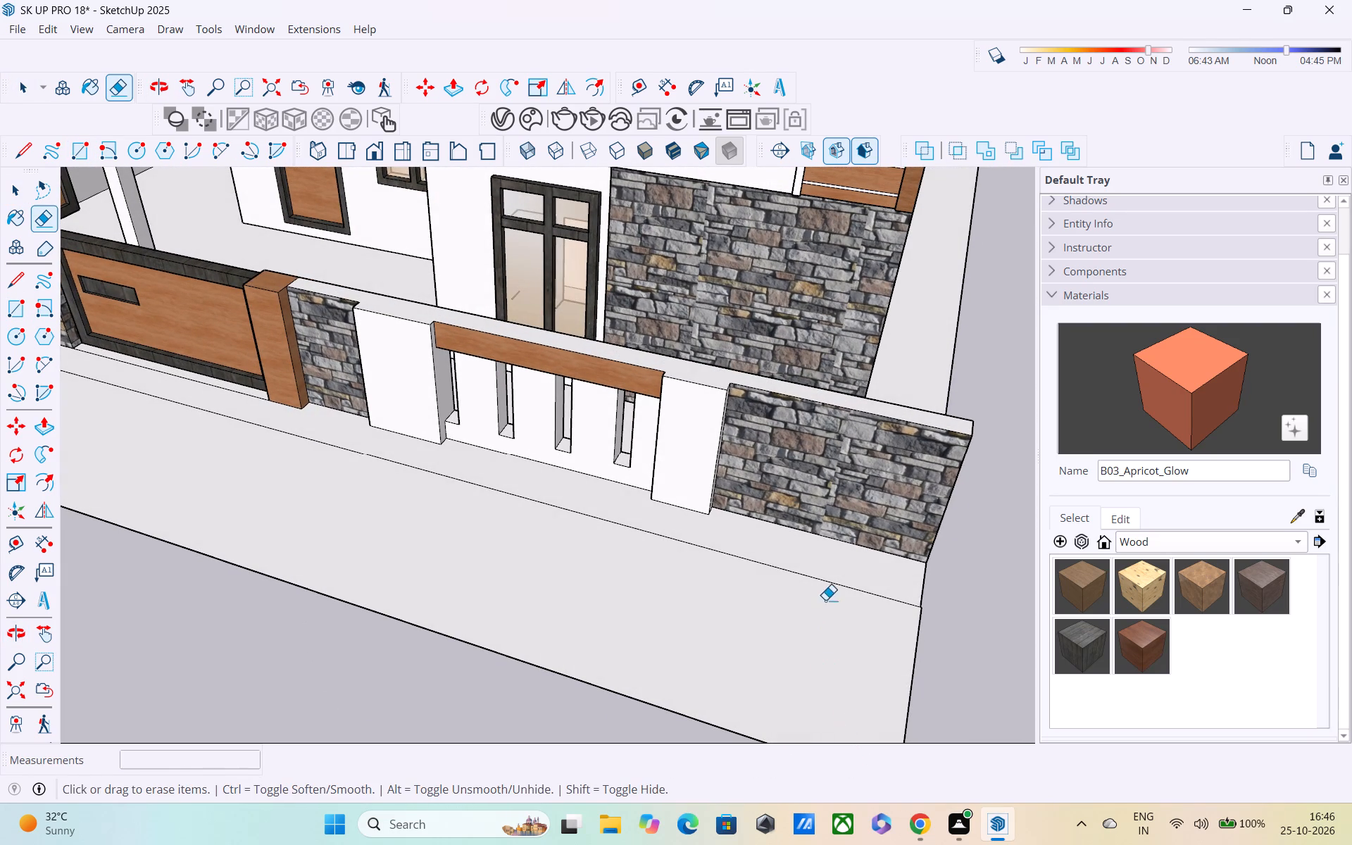
left_click(827, 582)
middle_click_drag(861, 621, 927, 593)
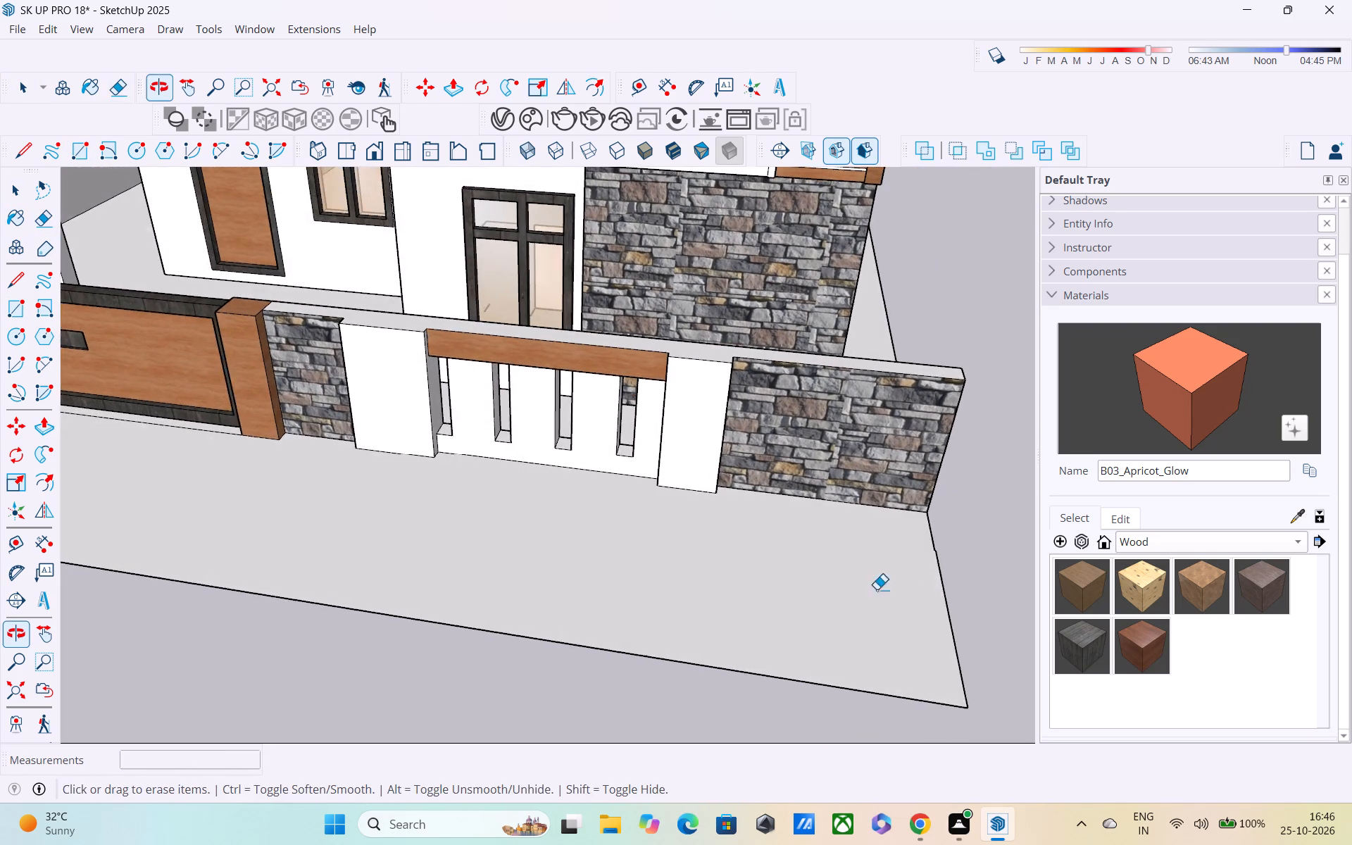
scroll(742, 589, "down", 3)
middle_click_drag(738, 583, 753, 512)
middle_click_drag(706, 566, 699, 557)
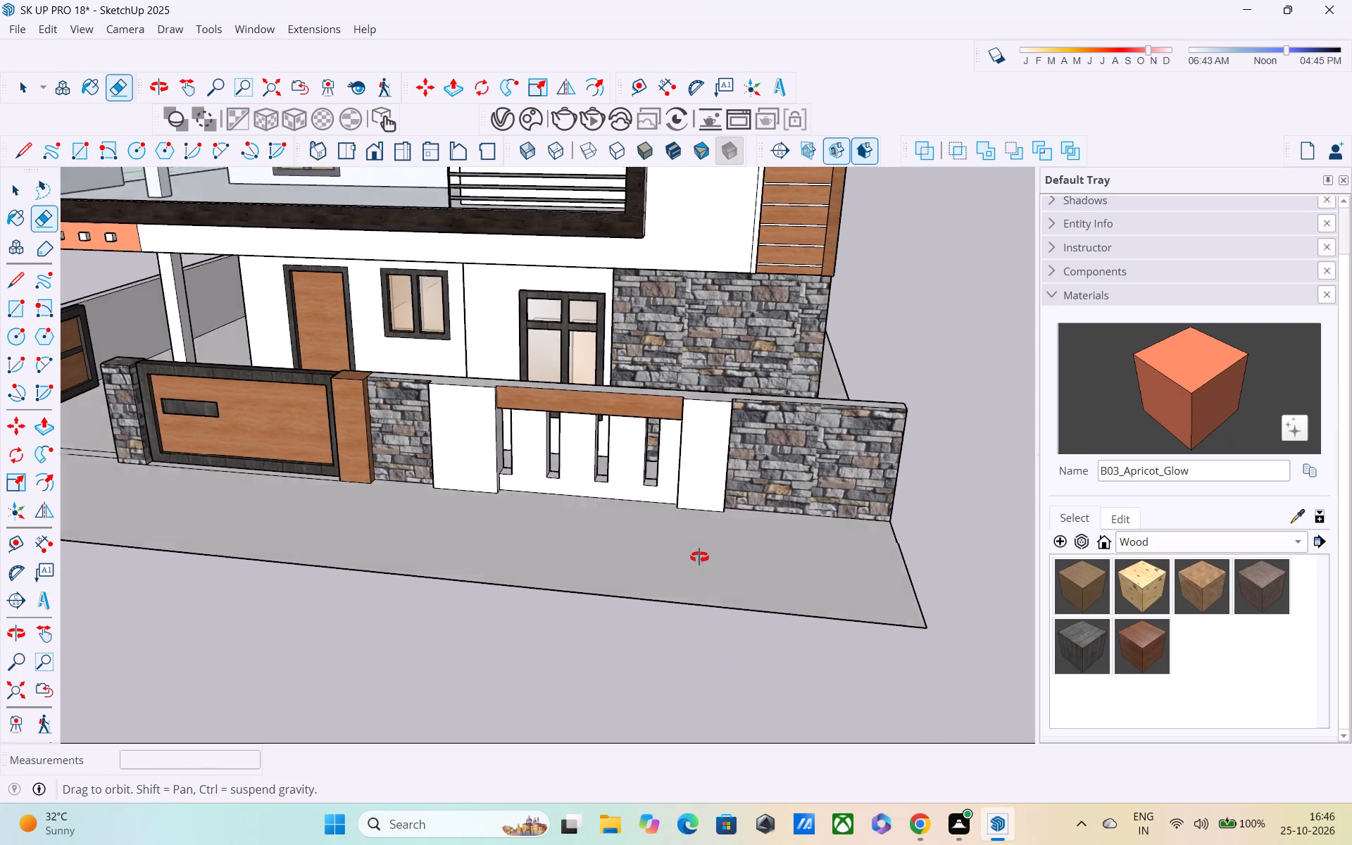
middle_click_drag(699, 557, 707, 527)
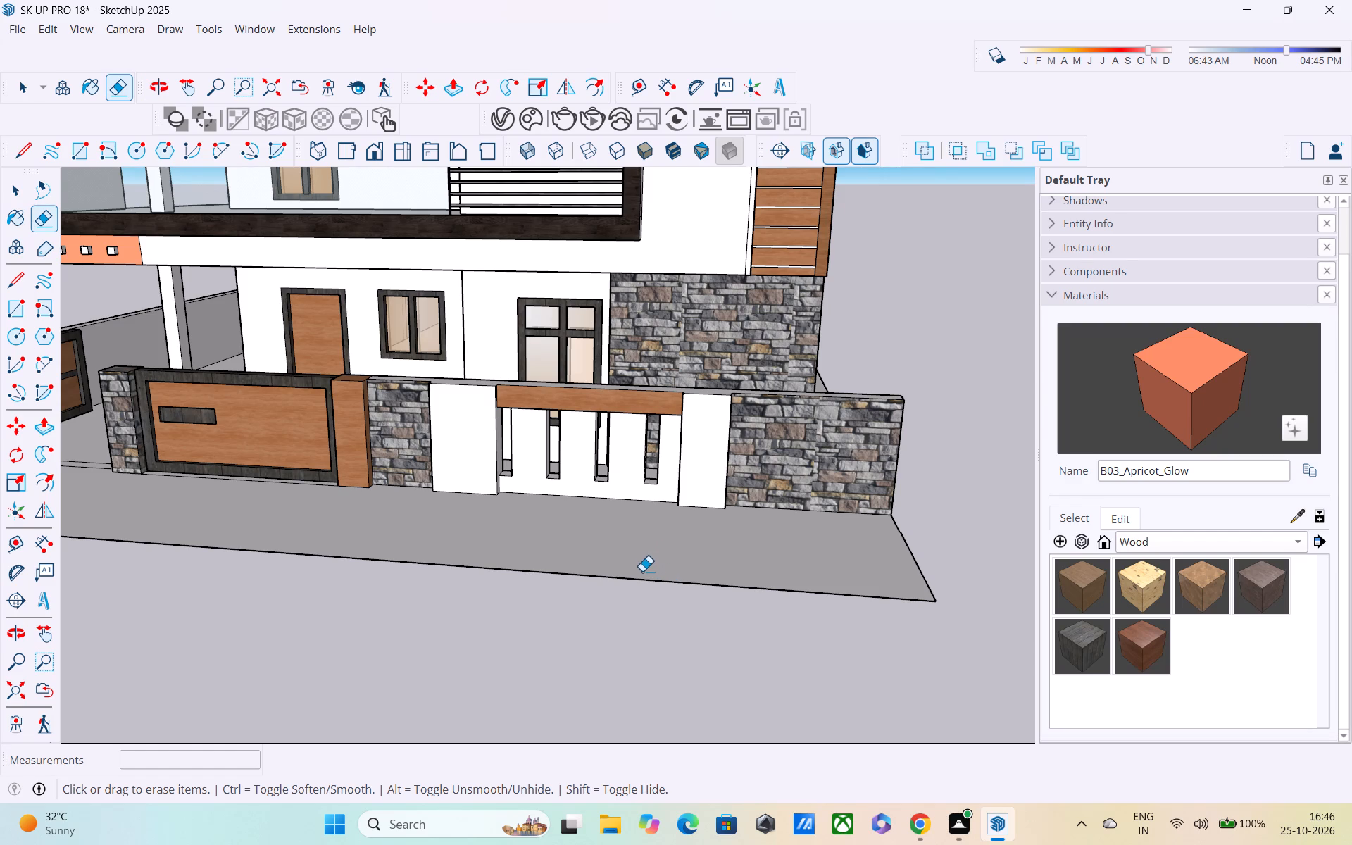
Draw a ground rectangle about 24' 4 7/8" by 3' 9 1/8" along the boundary wall, from the wooden gate pillar to the plot's side edge.
key("r")
middle_click_drag(370, 506, 406, 589)
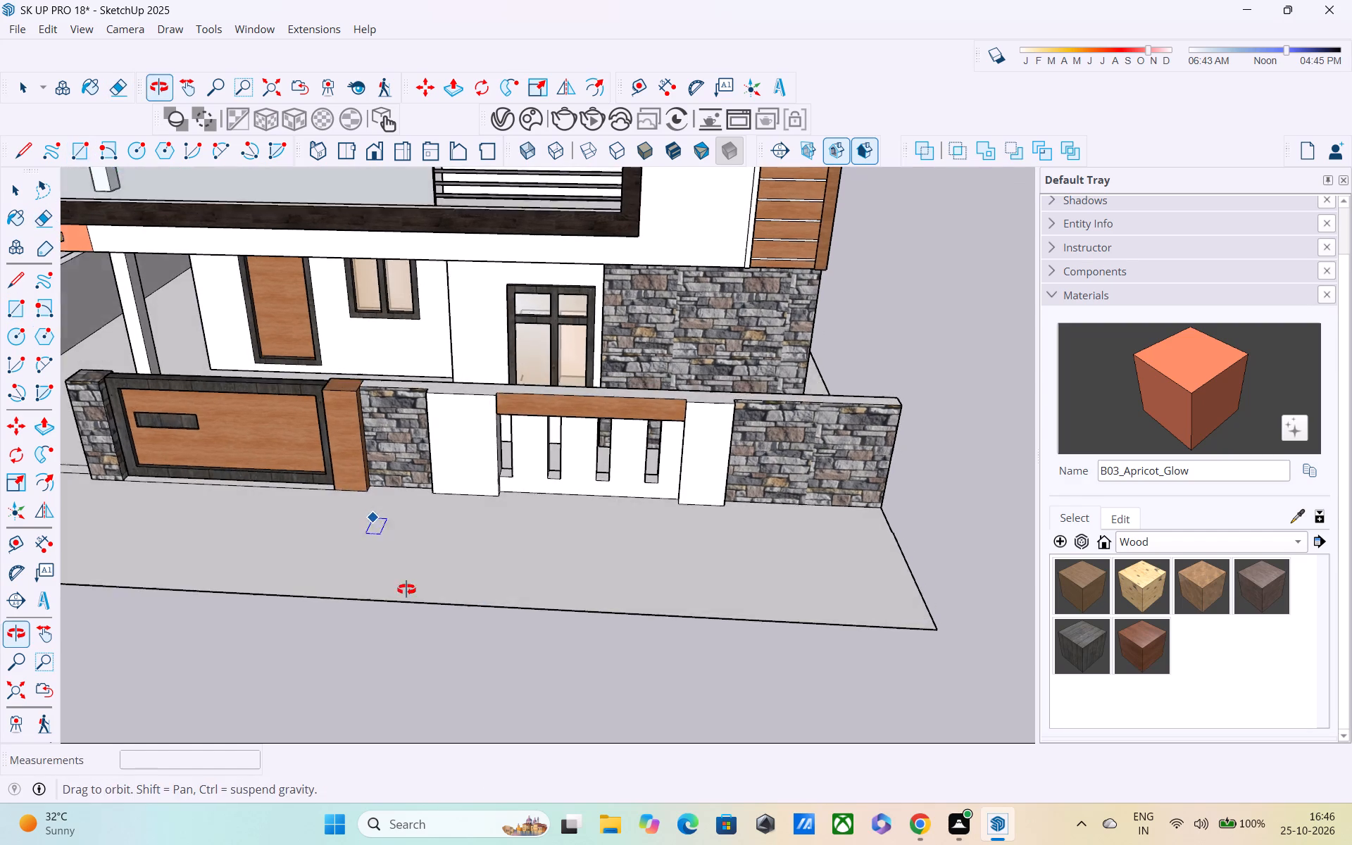
middle_click_drag(406, 589, 408, 591)
scroll(368, 530, "up", 4)
left_click(317, 480)
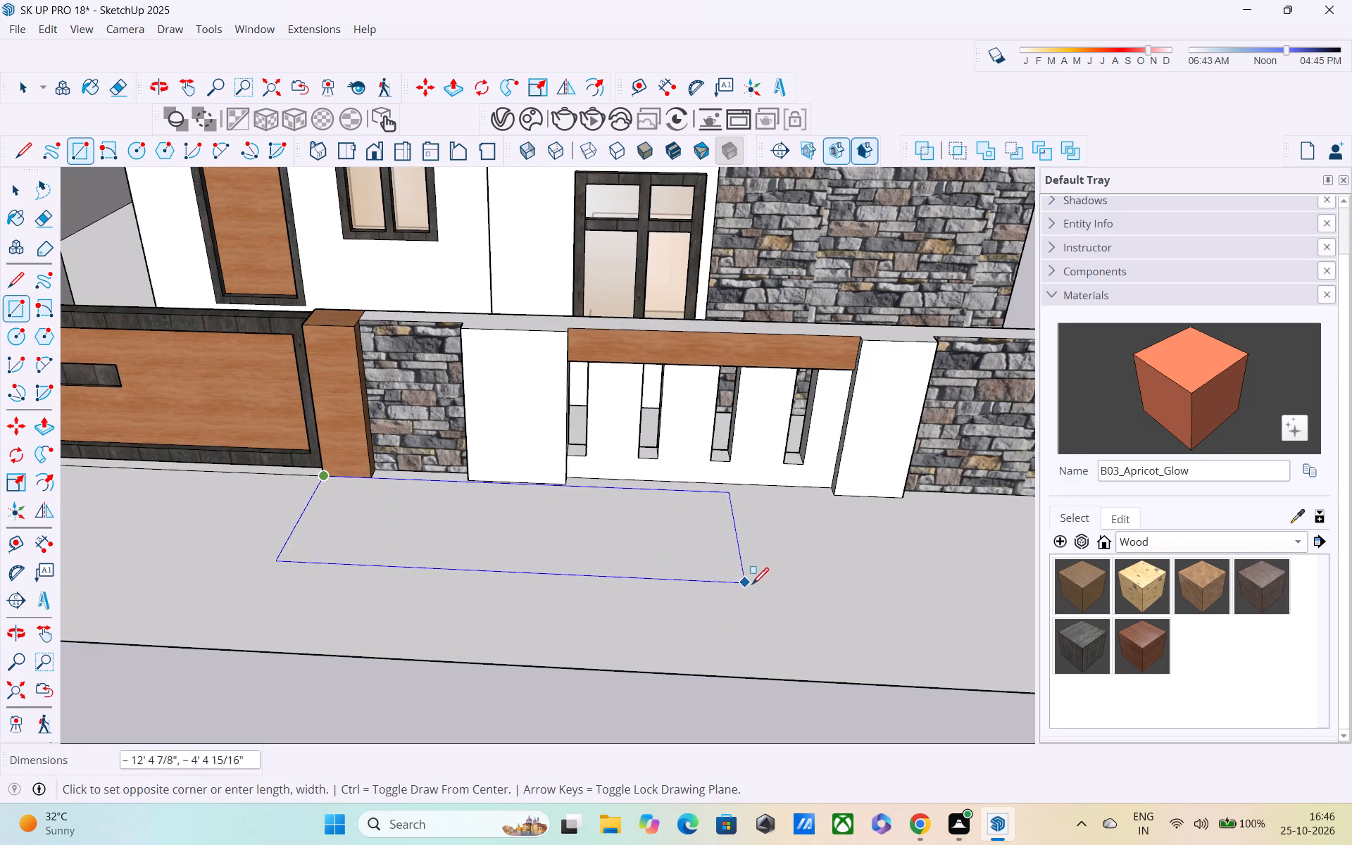
middle_click_drag(896, 591, 841, 594, "shift")
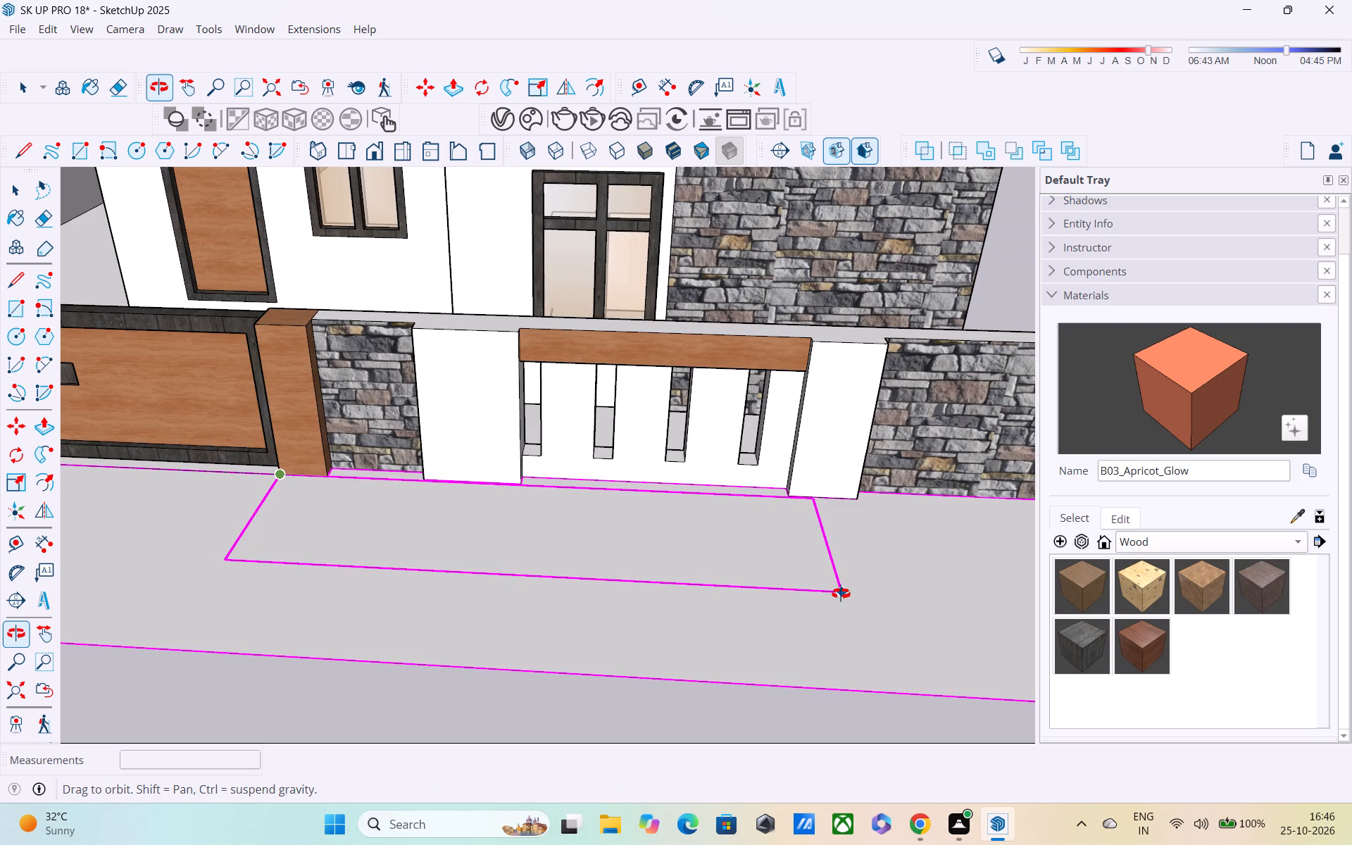
middle_click_drag(841, 594, 885, 618, "shift")
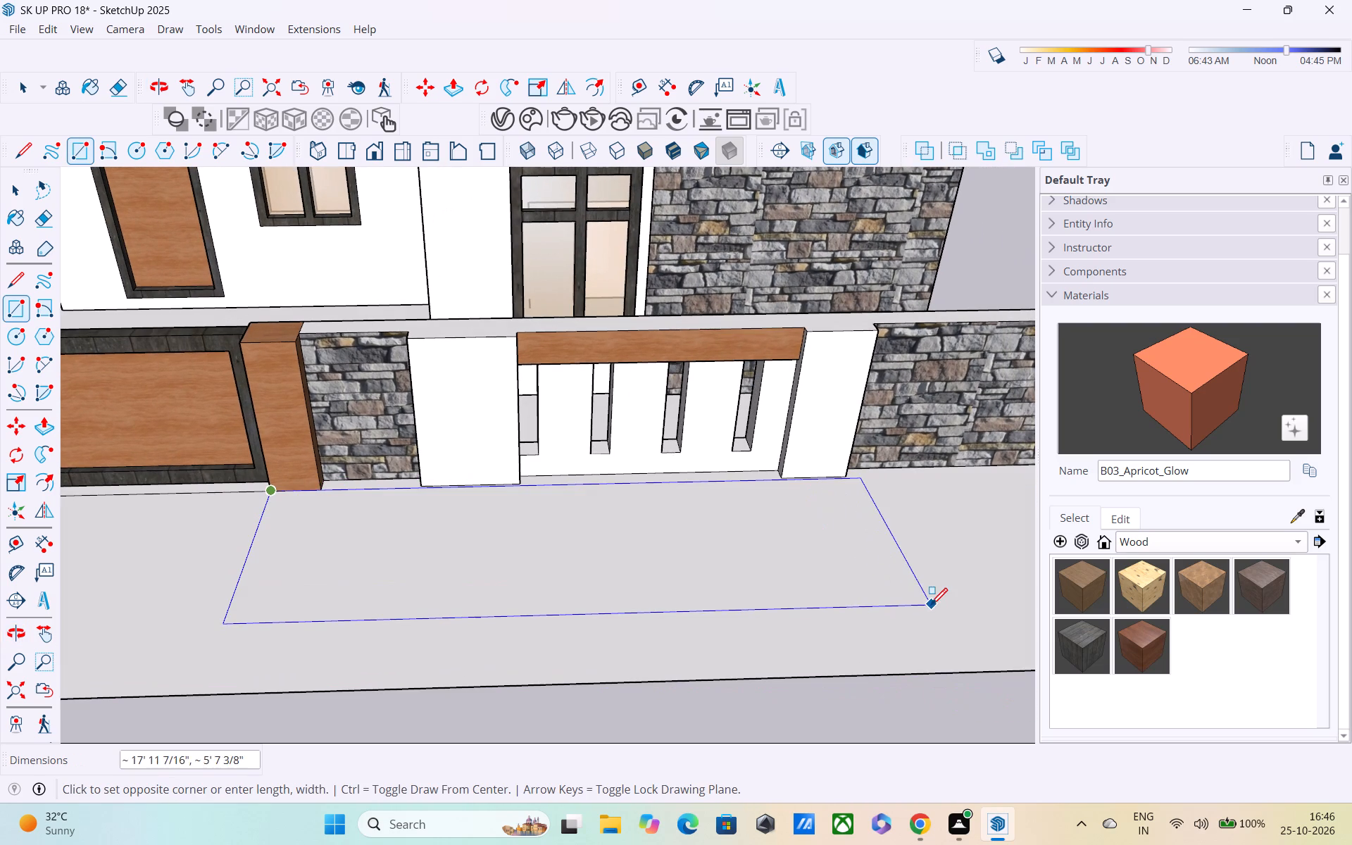
middle_click_drag(924, 603, 646, 656, "shift")
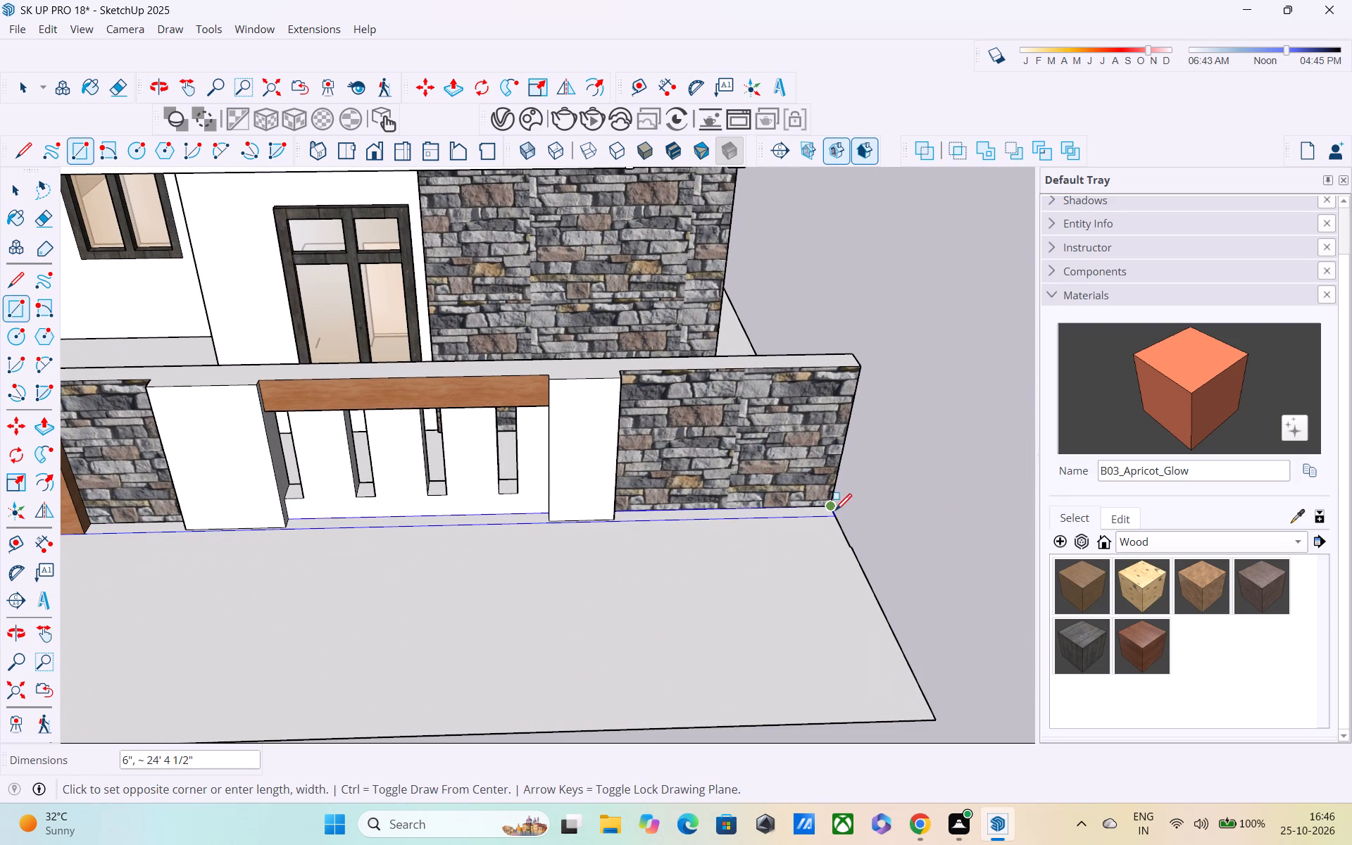
left_click(876, 601)
Delete the dividing edge on the ground along the base of the boundary wall, inside the new rectangle.
middle_click_drag(874, 634, 640, 620)
middle_click_drag(589, 624, 562, 600)
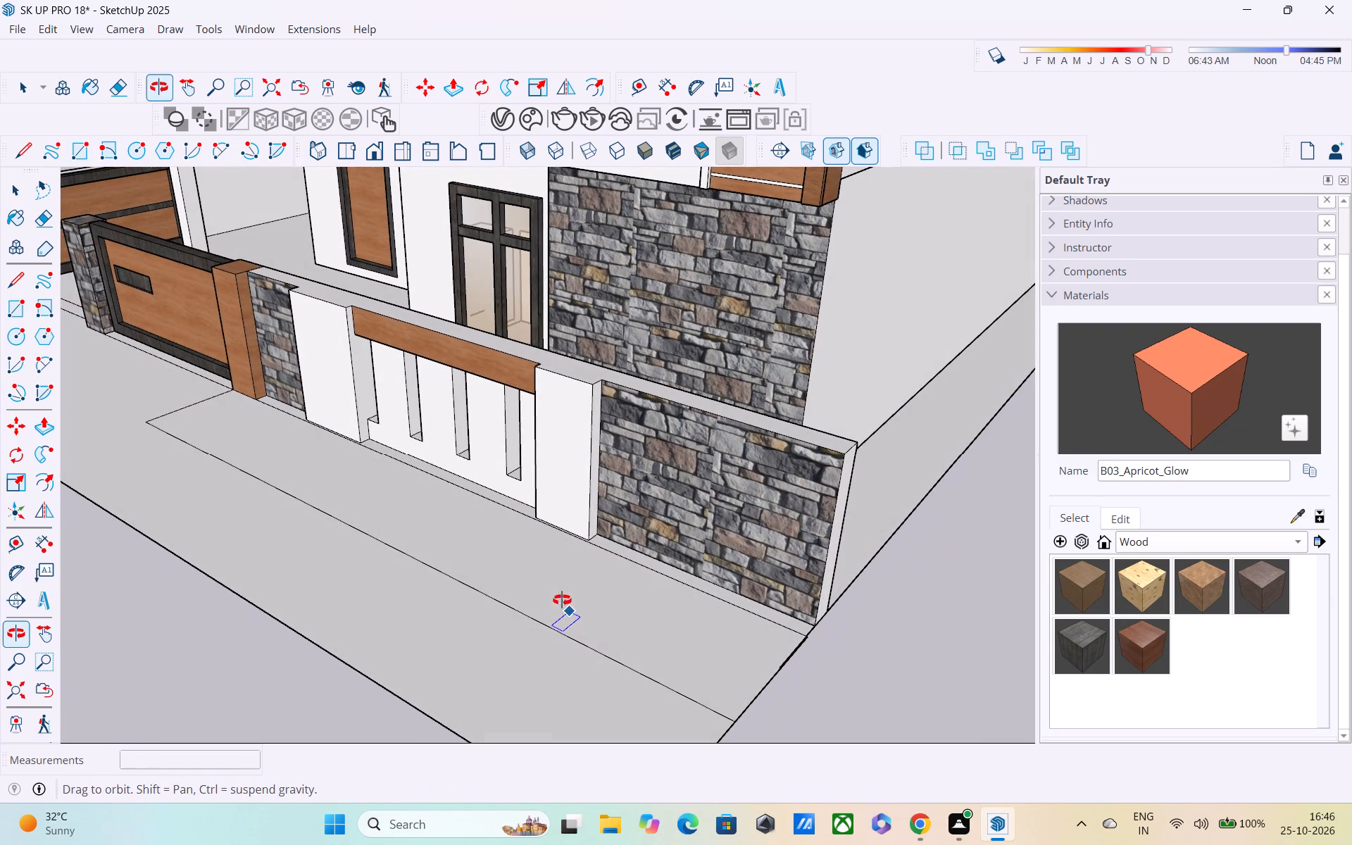
middle_click_drag(562, 600, 561, 599)
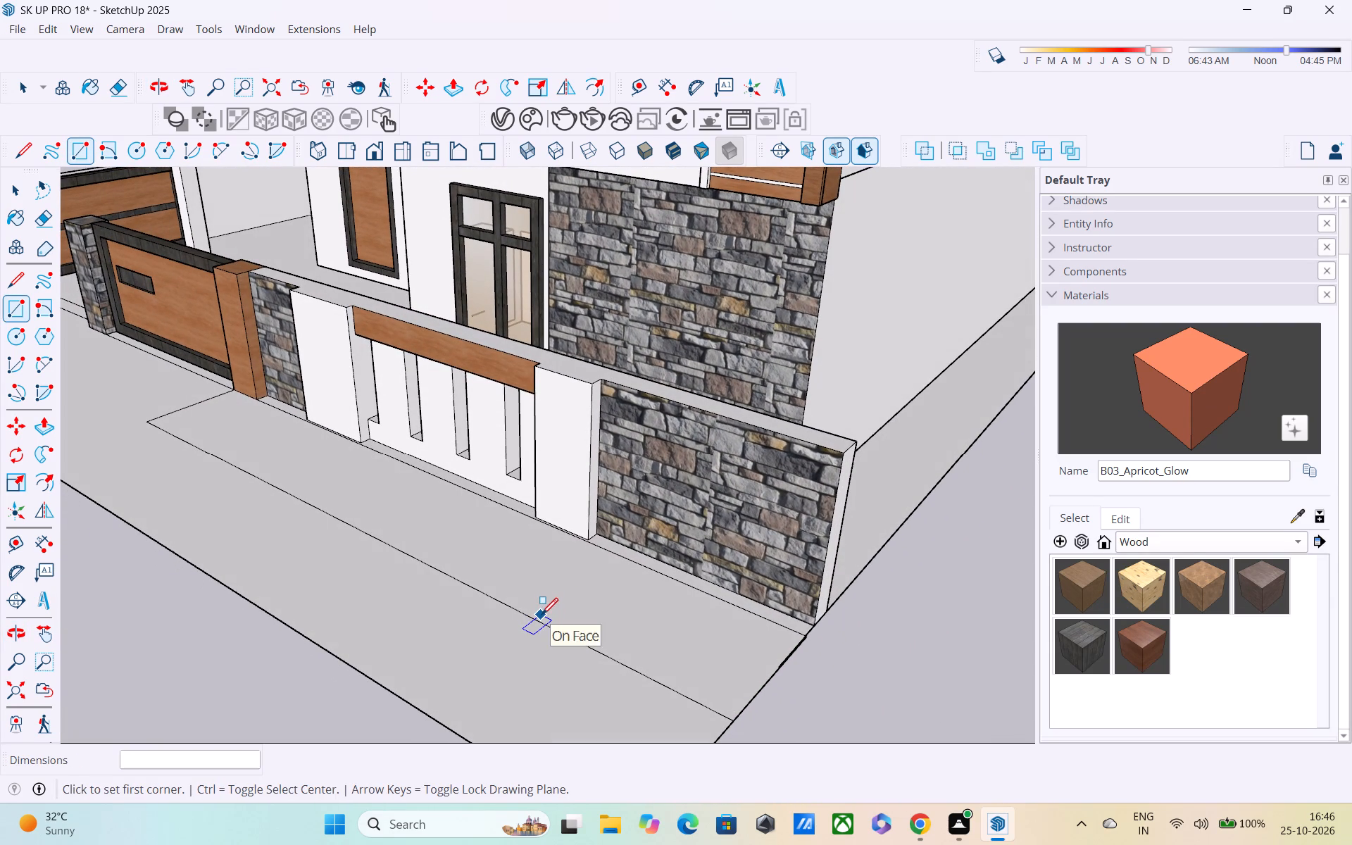
middle_click_drag(543, 632, 541, 753)
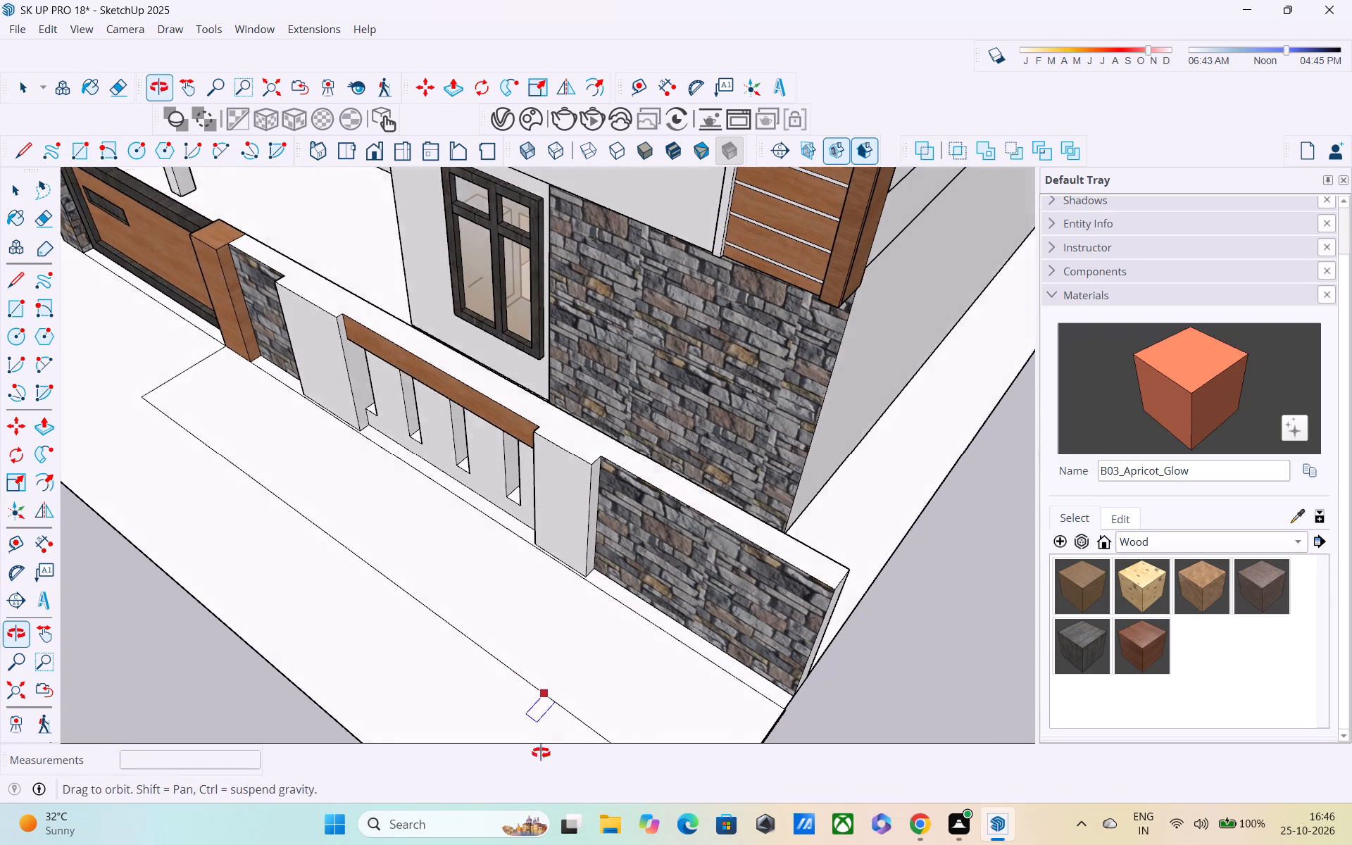
middle_click_drag(541, 753, 541, 754)
key("space")
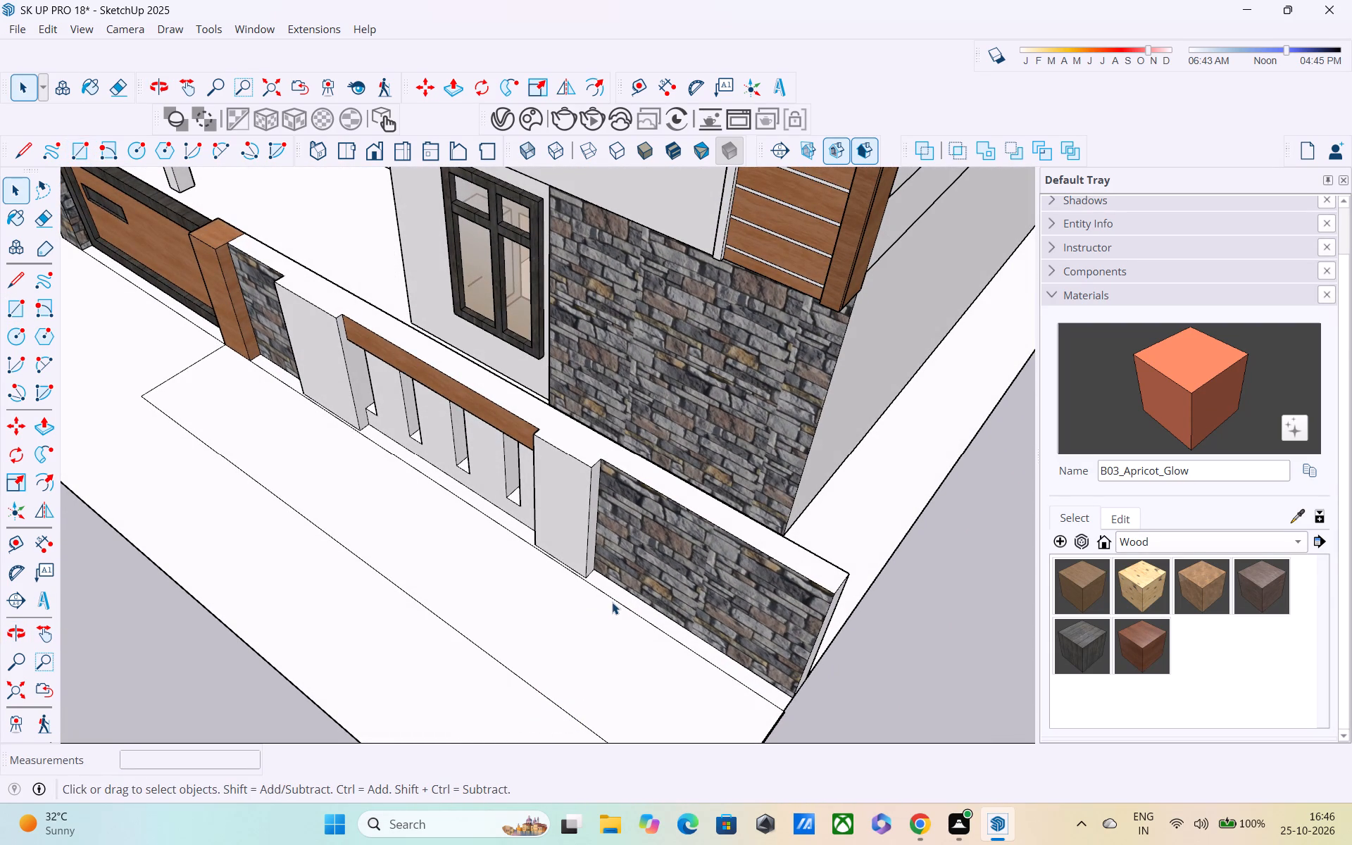
left_click(612, 602)
key("Delete")
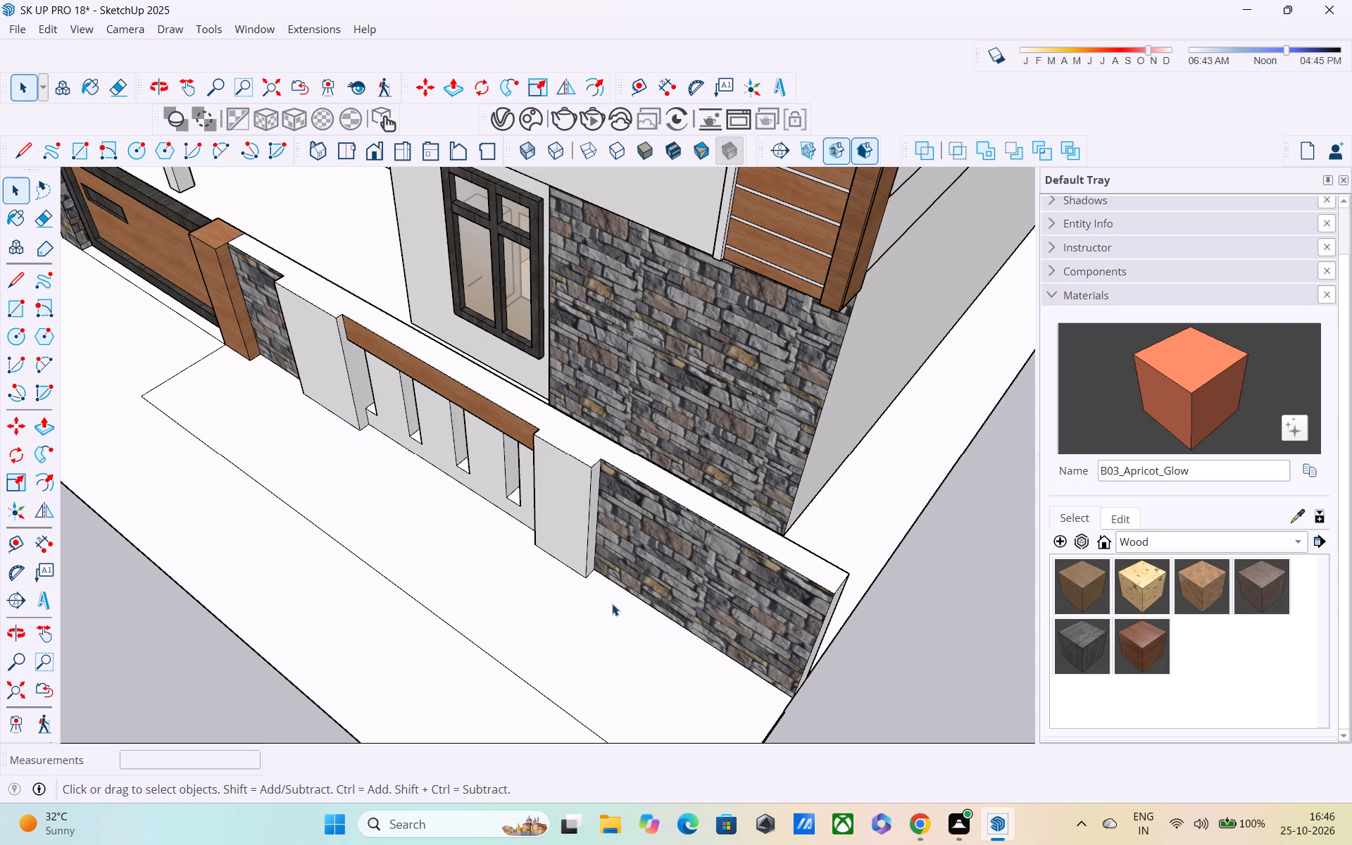
Offset the outline of the ground face in front of the boundary wall inward by 5".
key("f")
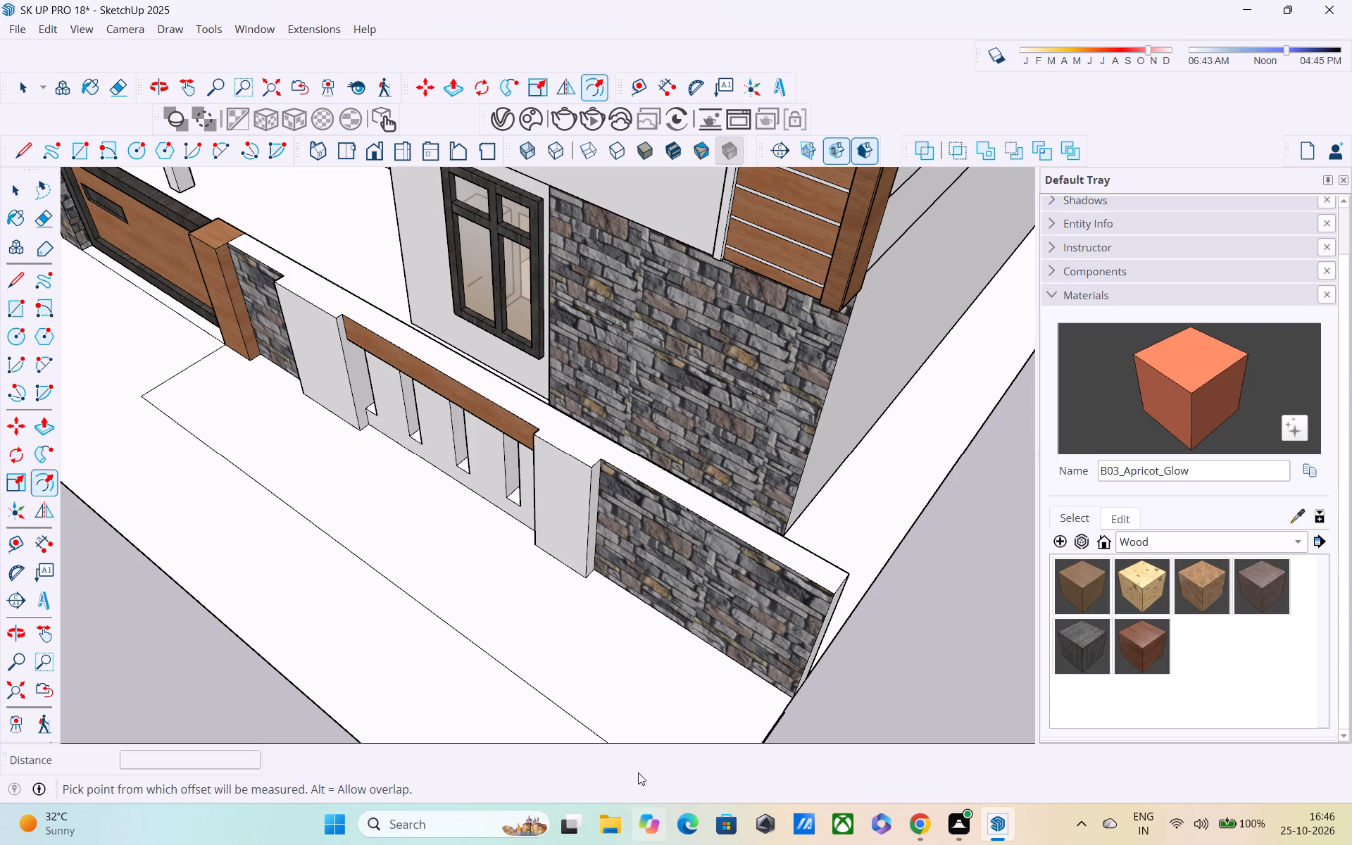
left_click(579, 711)
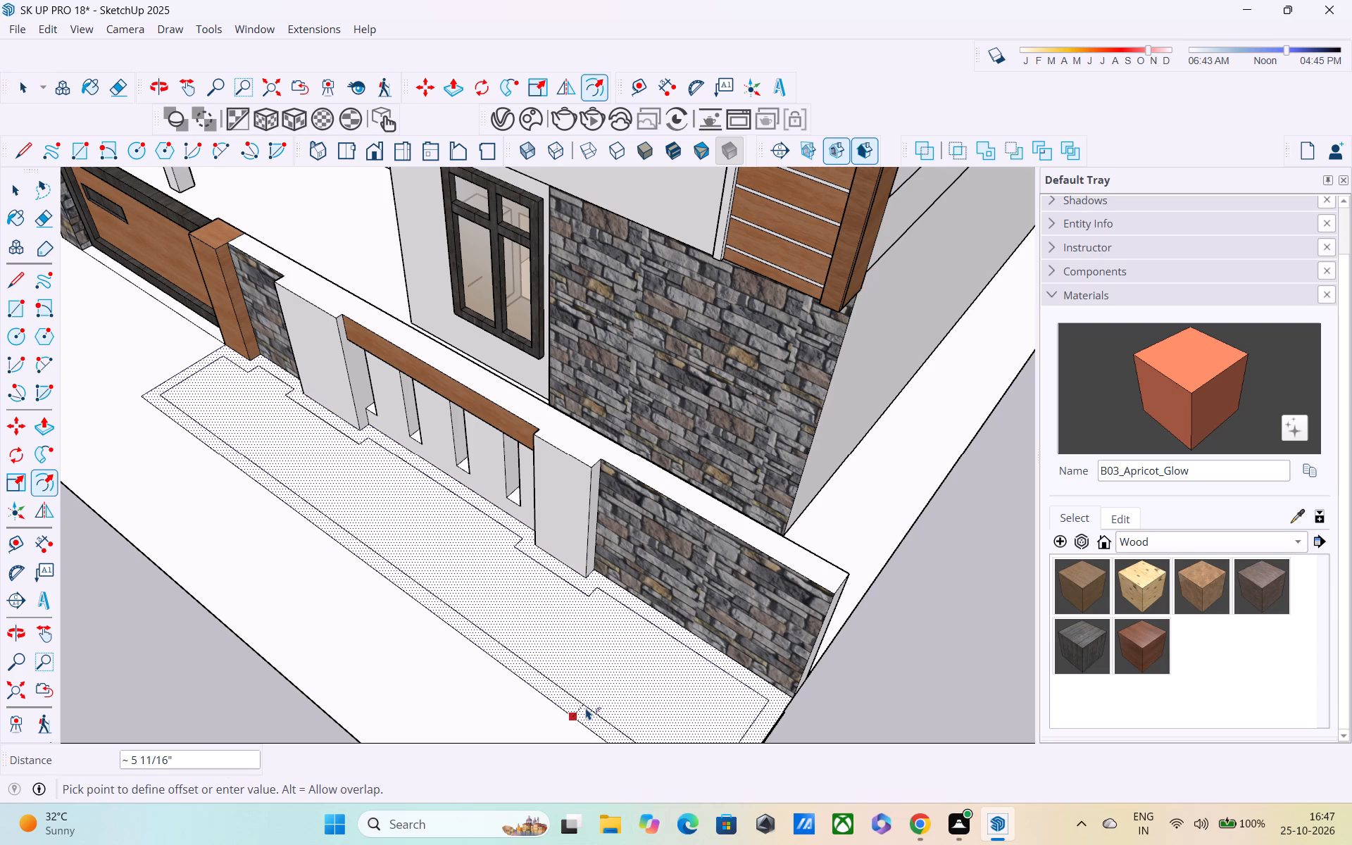
type("3\"")
key("Return")
type("4\"")
key("Return")
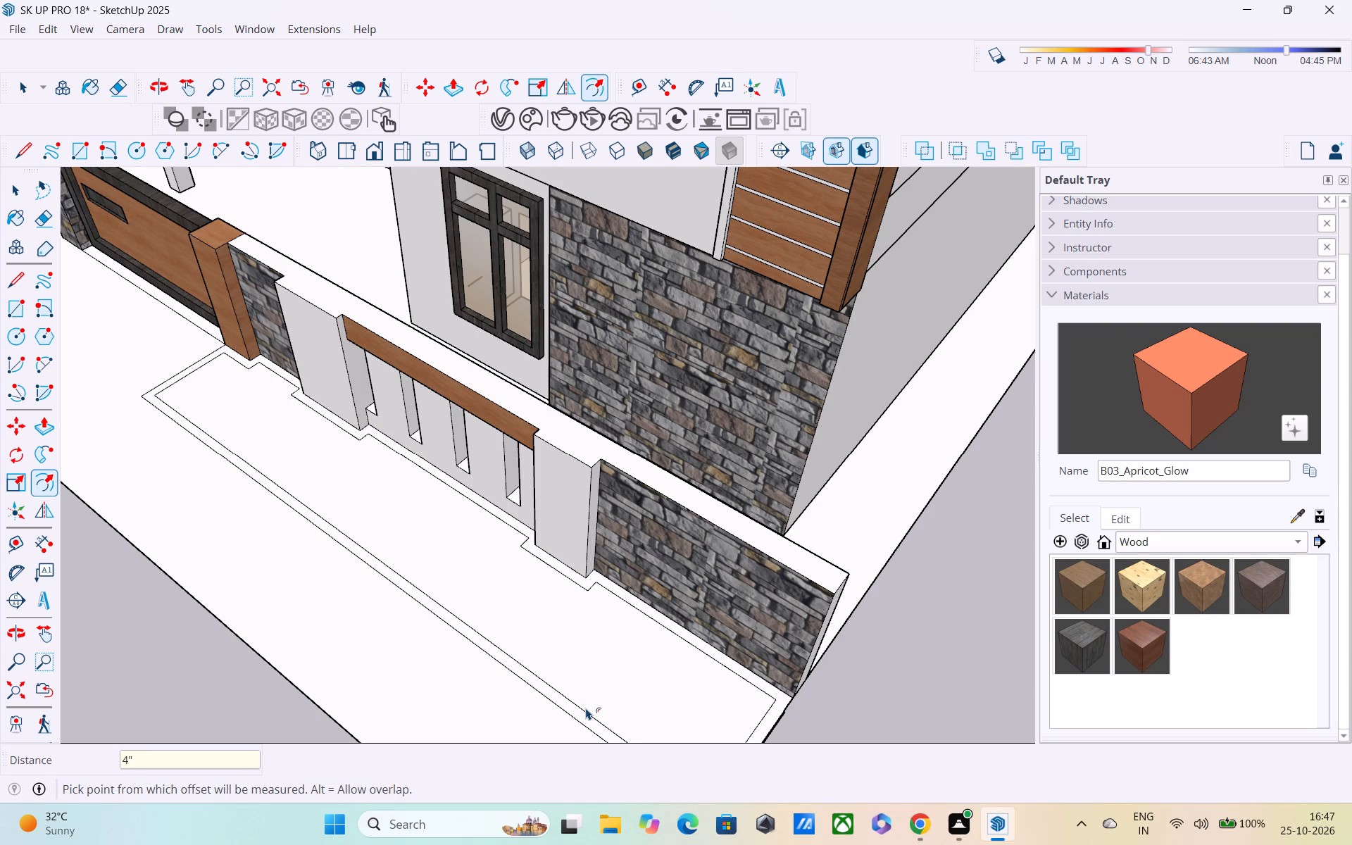
type("5\"")
key("Return")
key("space")
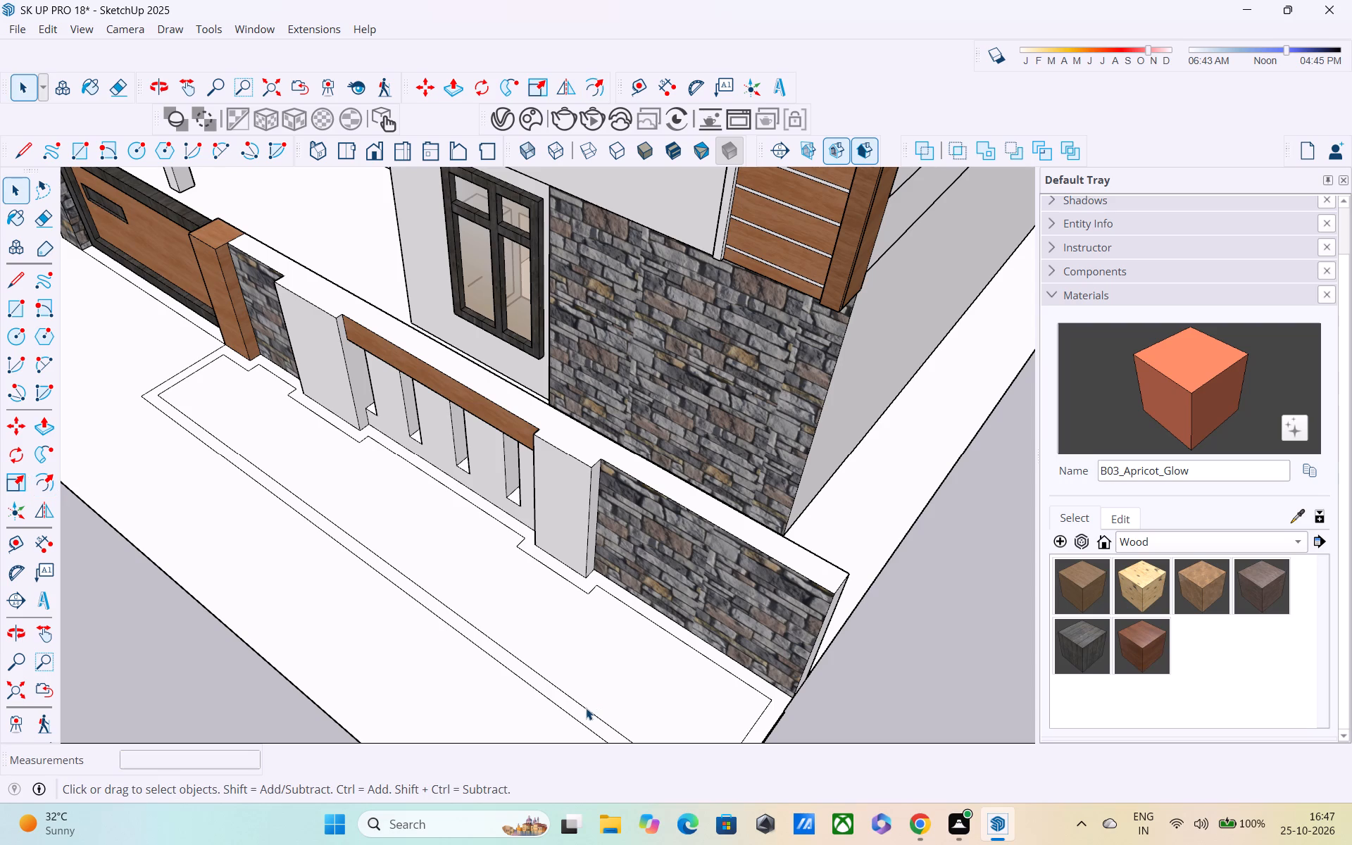
Push/Pull the narrow border face up 10" to form a planter kerb in front of the boundary wall.
middle_click_drag(575, 713, 591, 665)
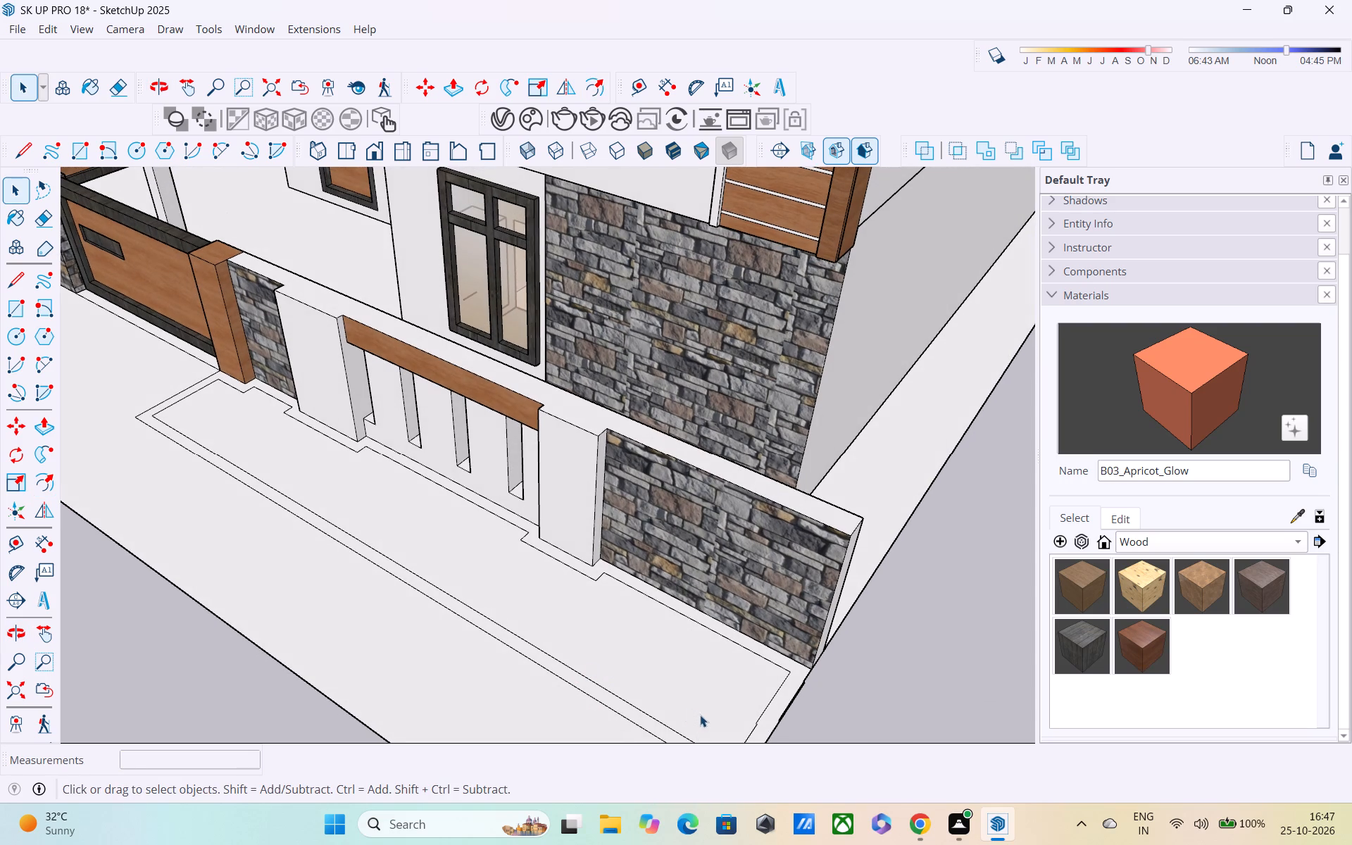
key("p")
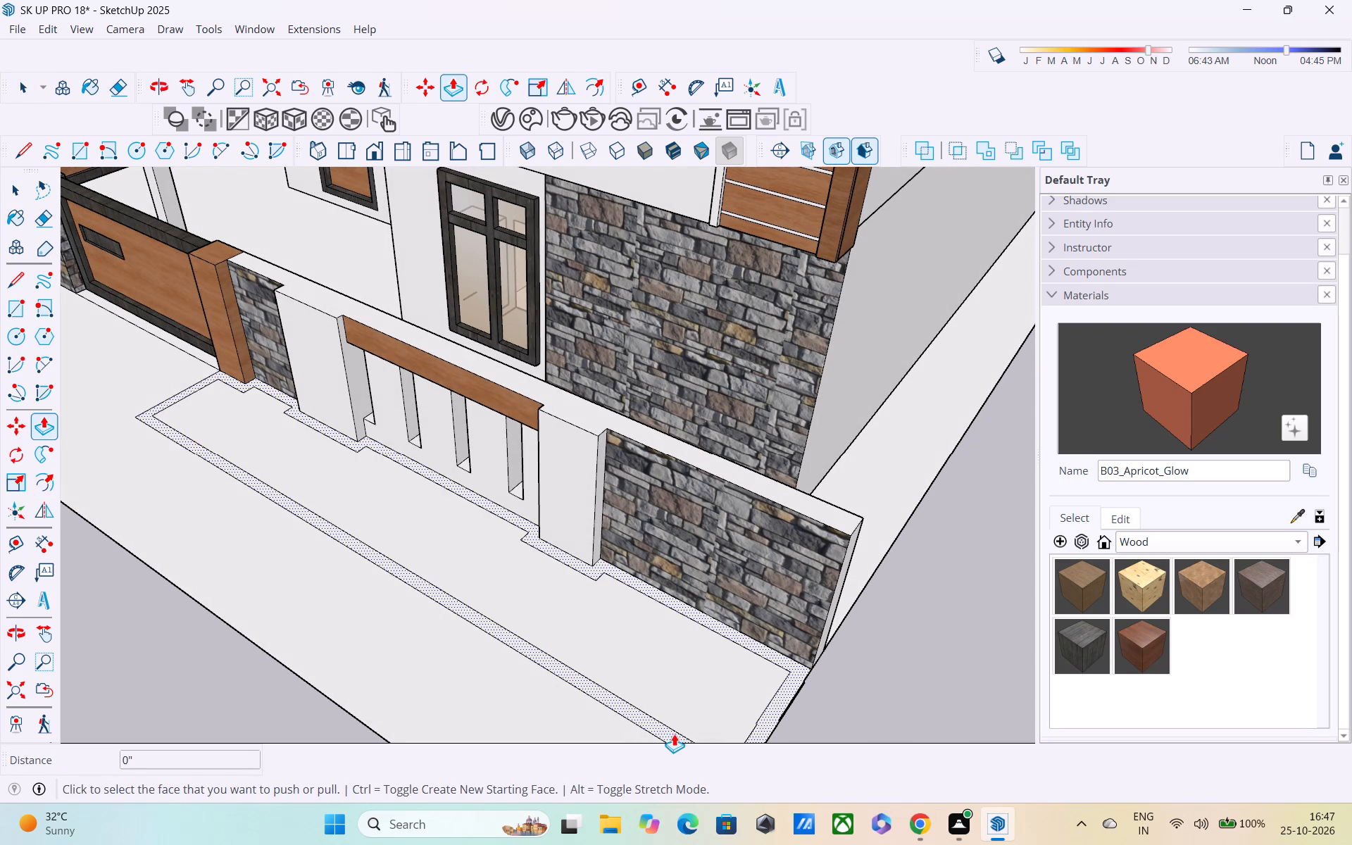
left_click(674, 734)
middle_click_drag(679, 713, 870, 506)
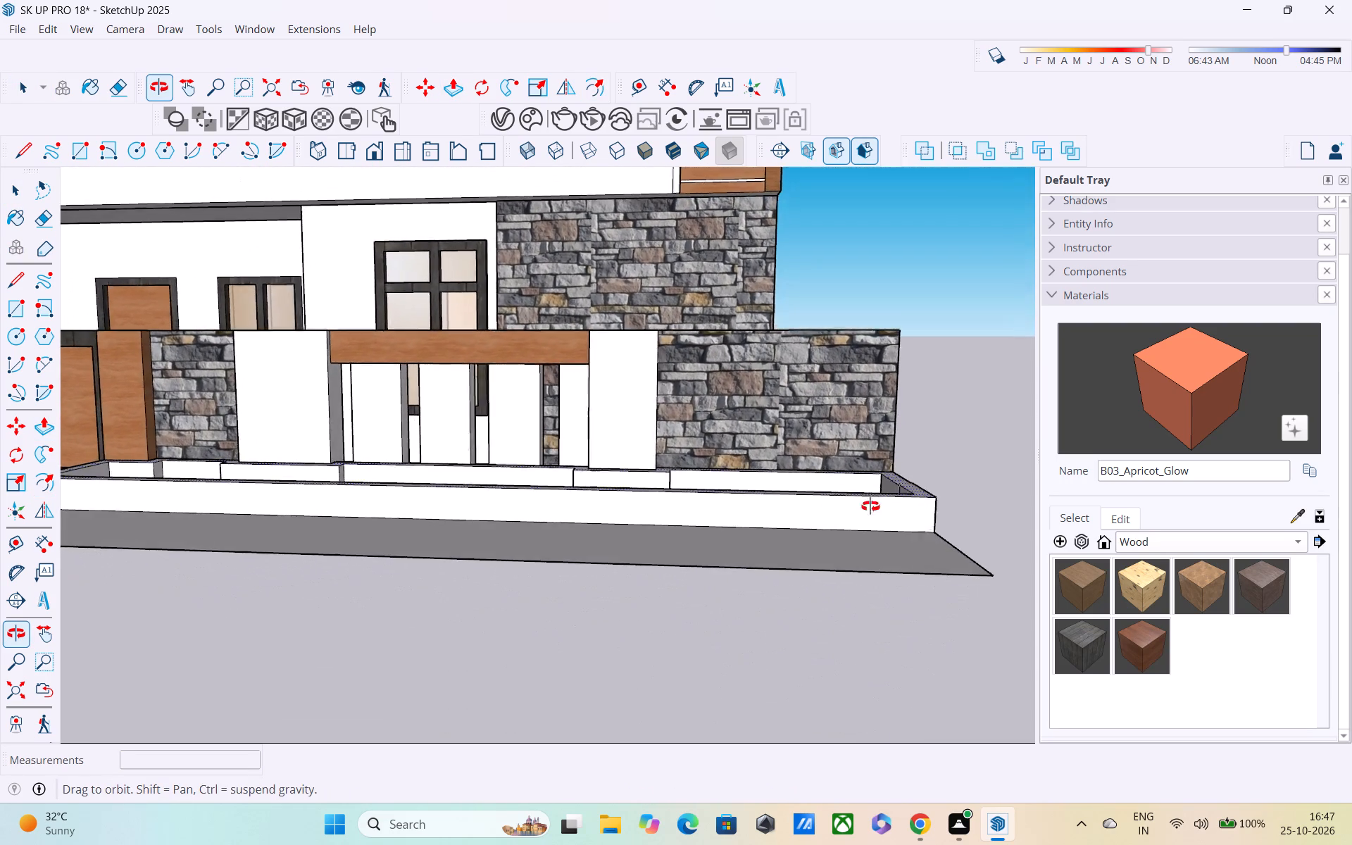
middle_click_drag(870, 506, 883, 515)
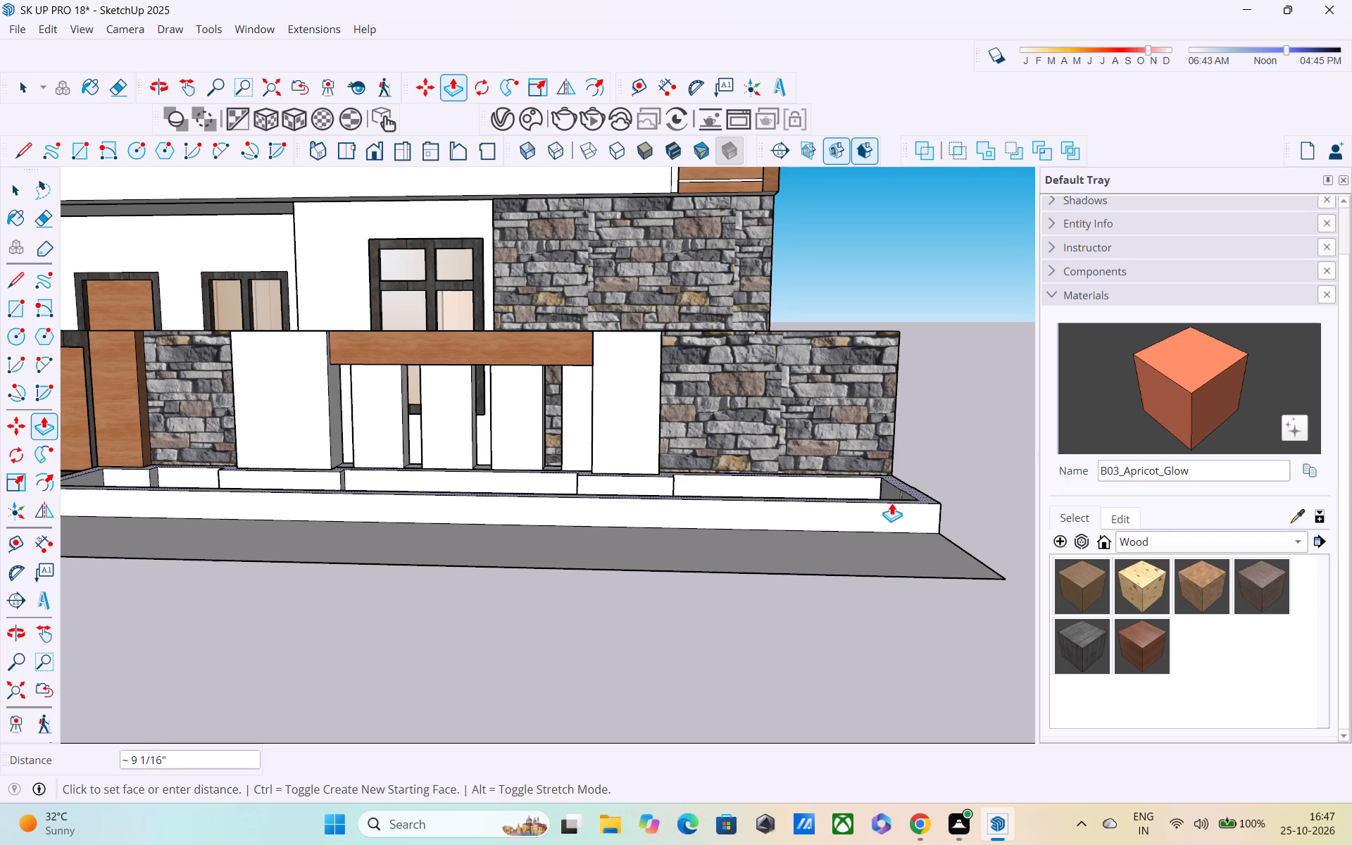
type("10\"")
key("Return")
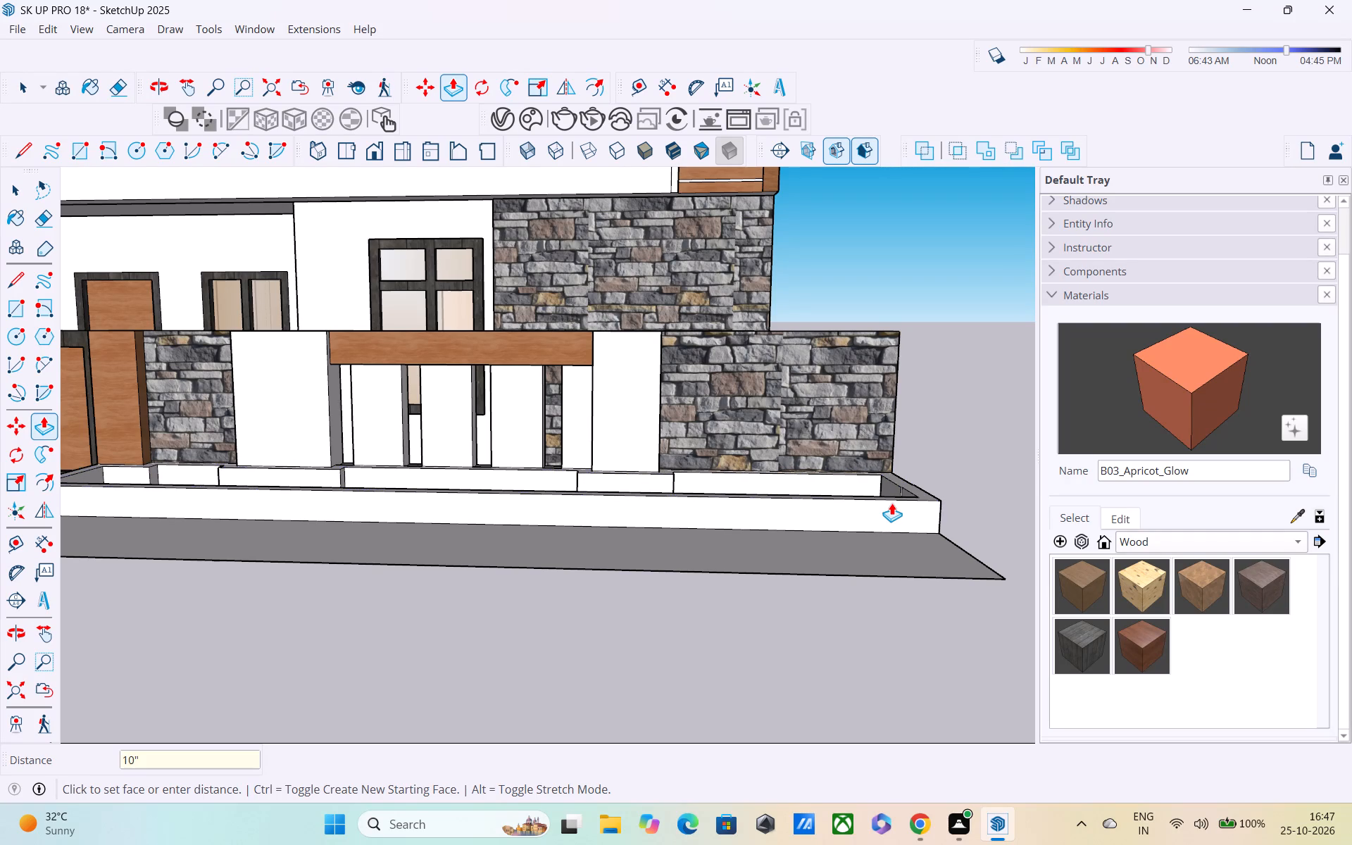
Examine the planter kerb in front of the boundary wall from several angles.
scroll(892, 503, "down", 5)
middle_click_drag(768, 487, 835, 548)
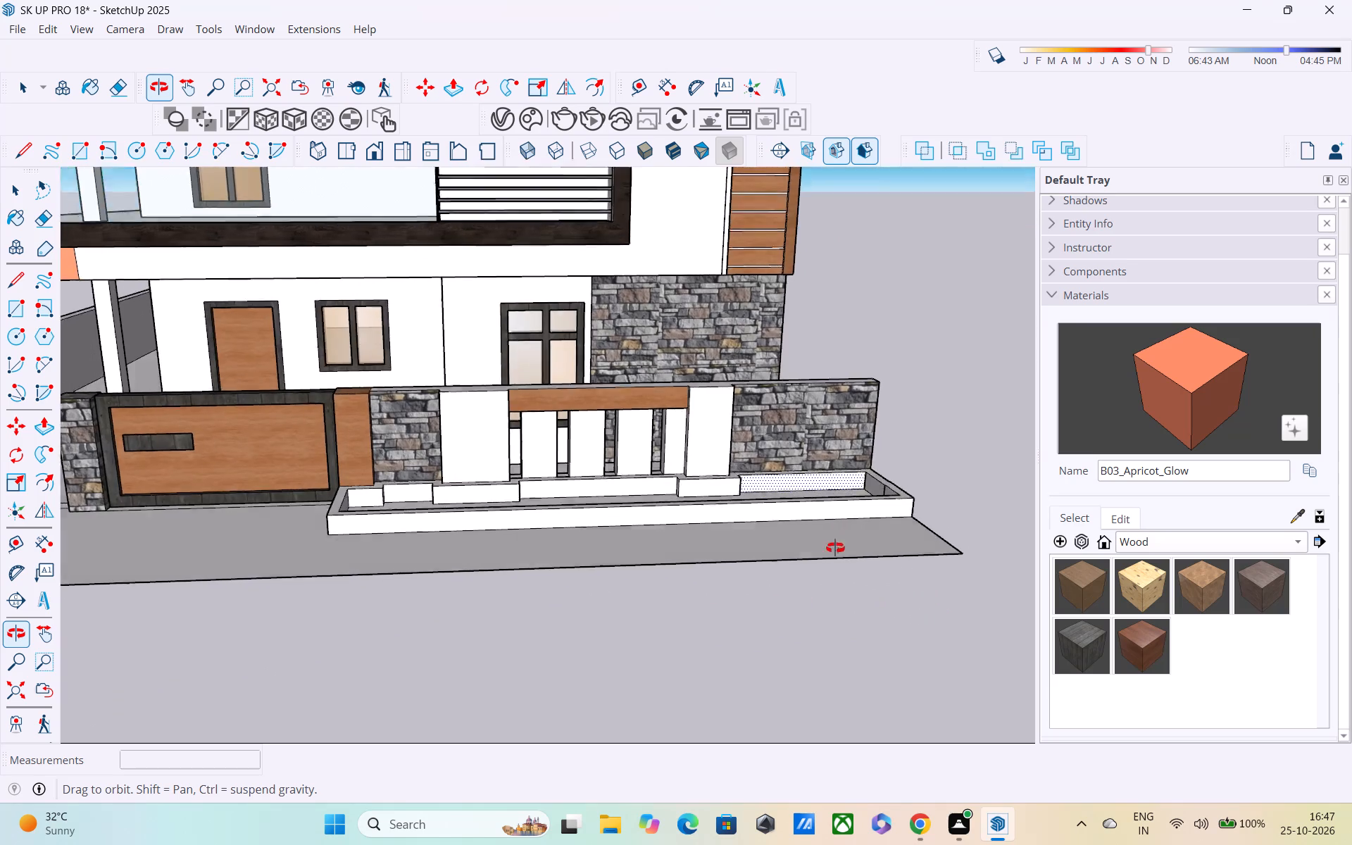
middle_click_drag(835, 548, 885, 633)
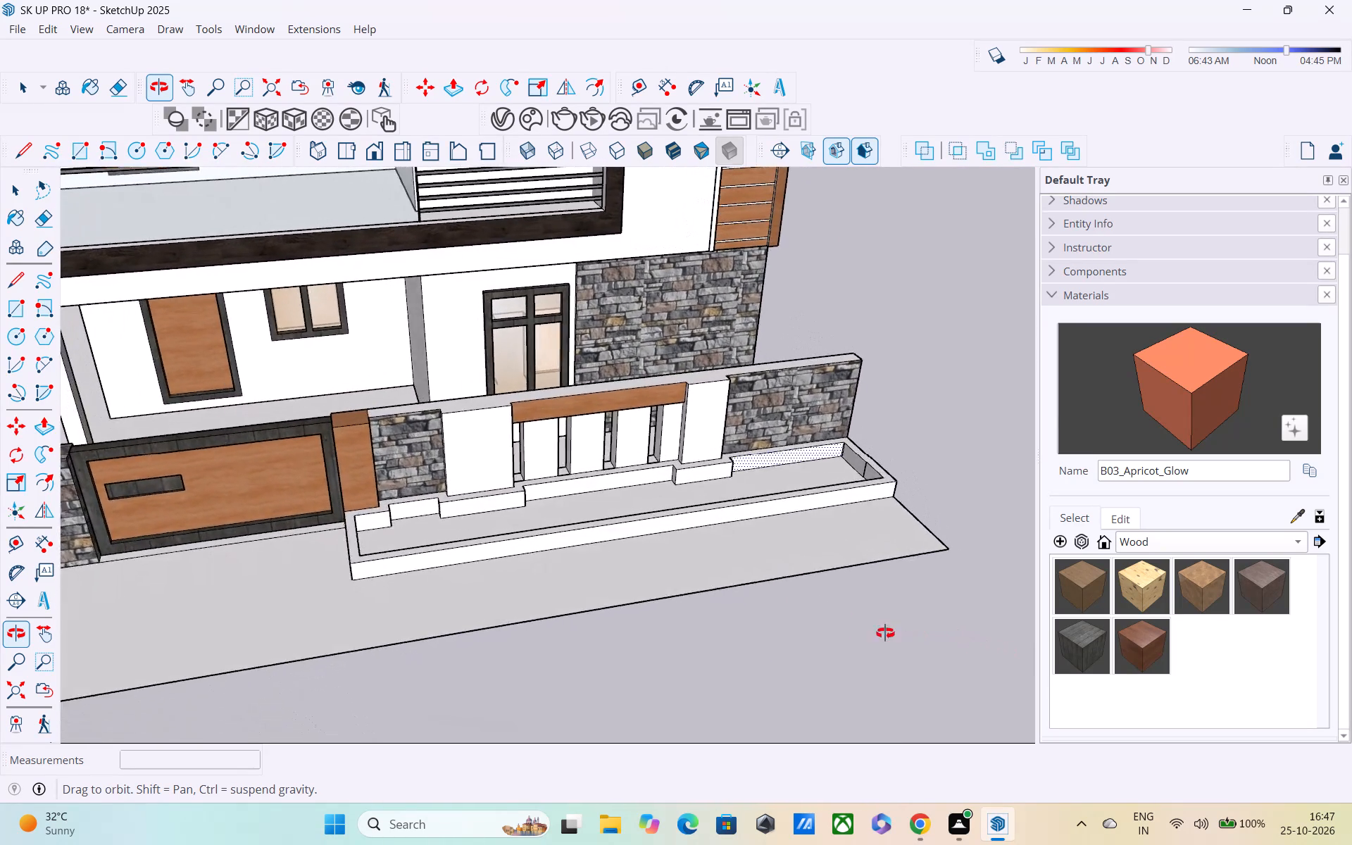
middle_click_drag(885, 633, 606, 691)
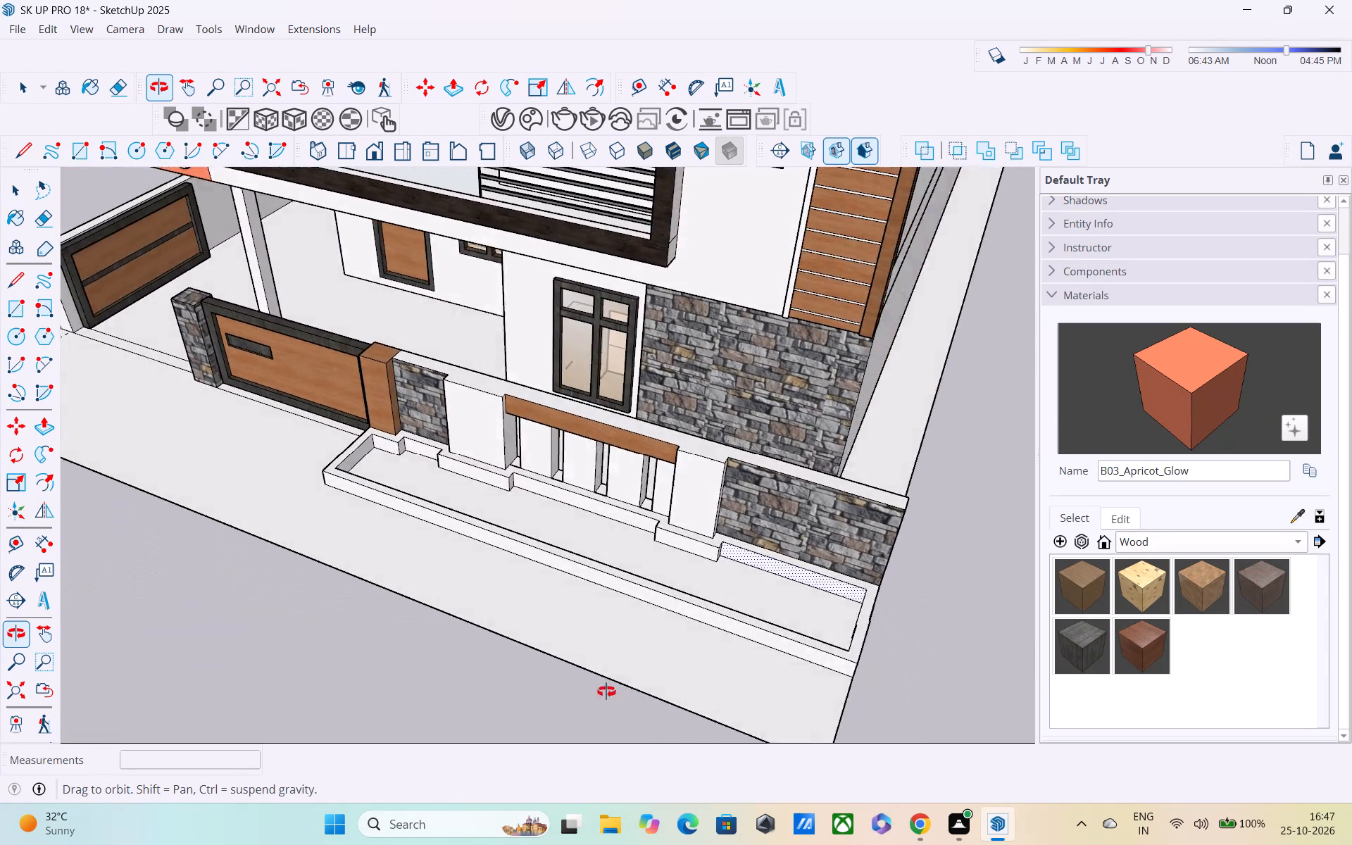
middle_click_drag(606, 691, 584, 691)
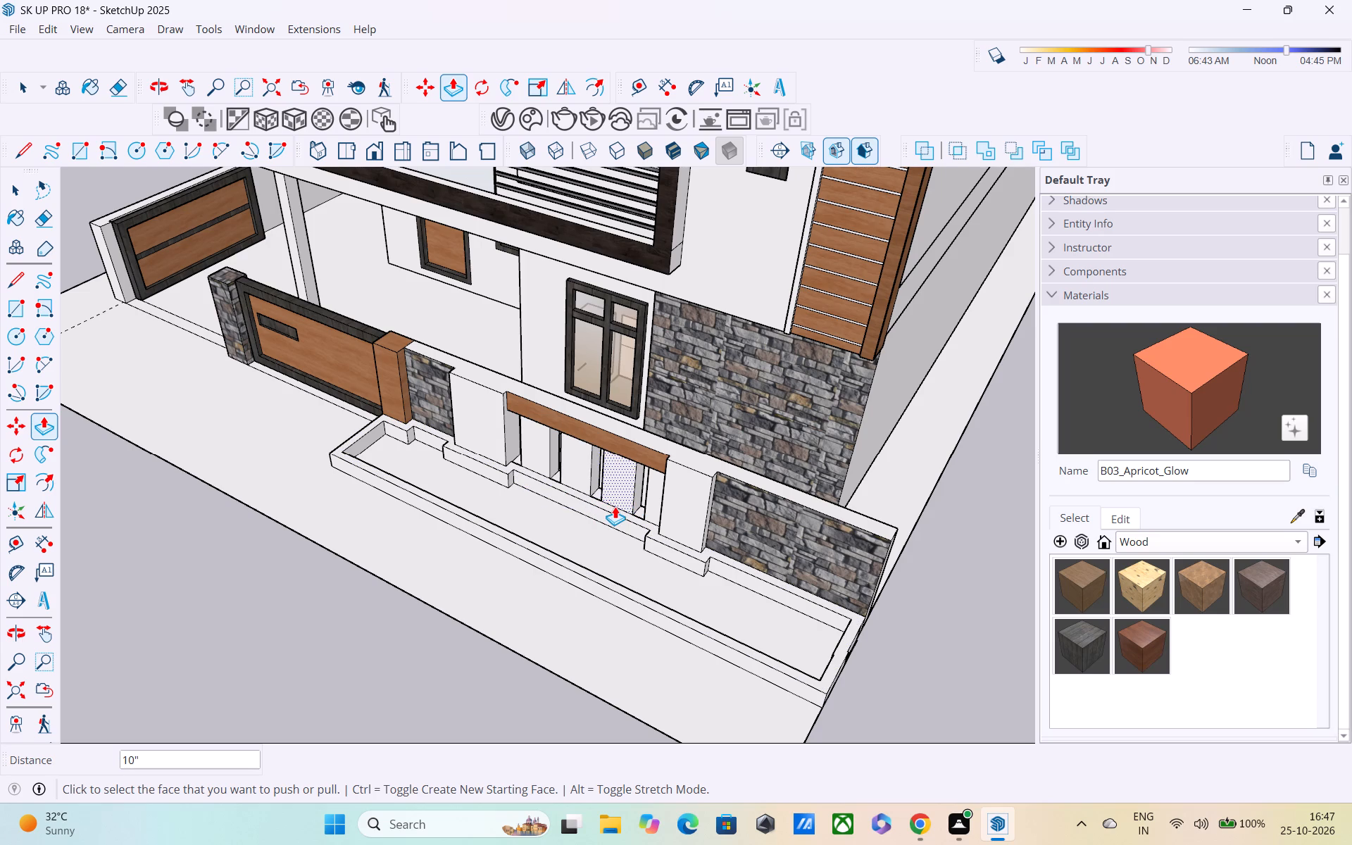
middle_click_drag(657, 519, 727, 621)
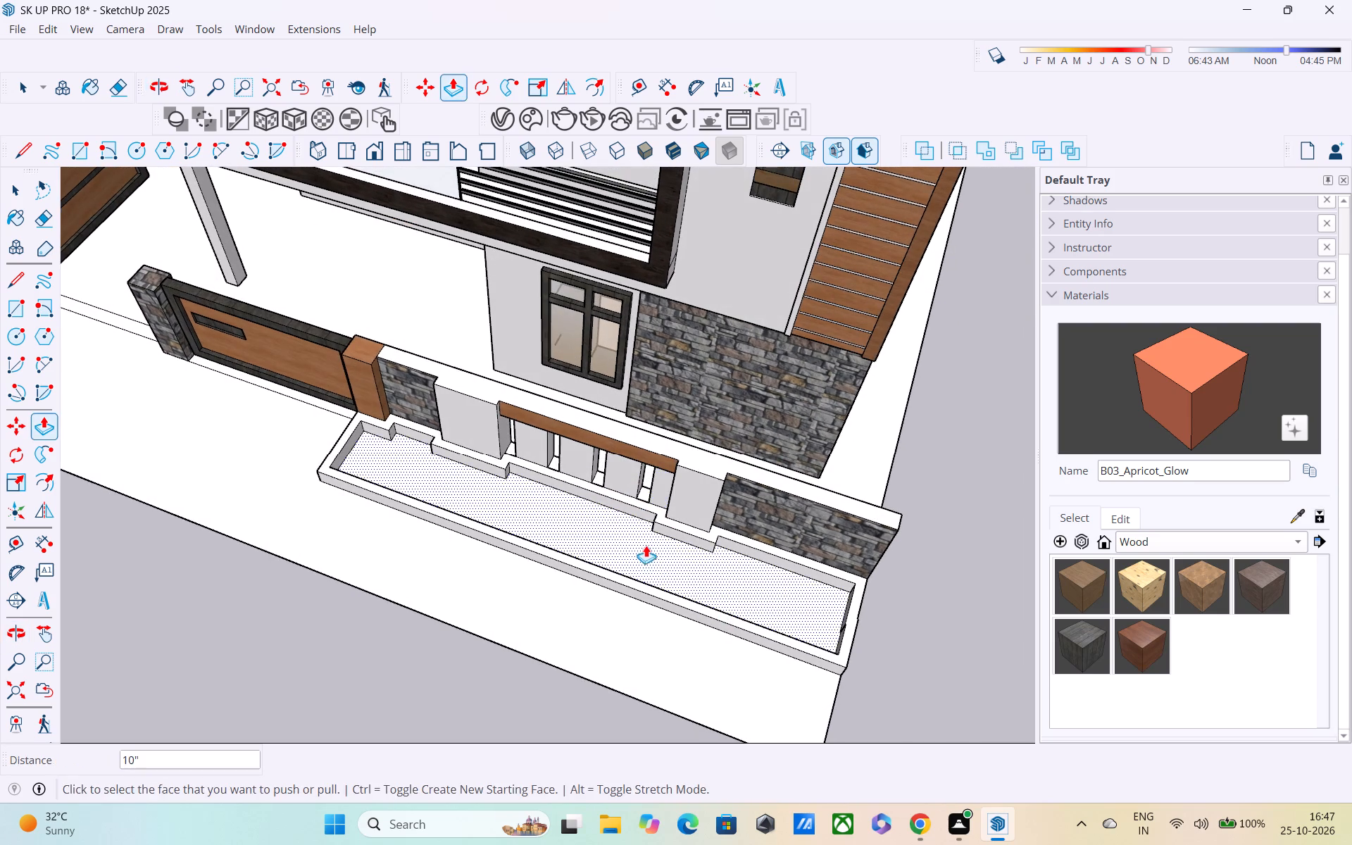
middle_click_drag(634, 538, 590, 486)
scroll(573, 500, "up", 1)
middle_click_drag(540, 514, 446, 484)
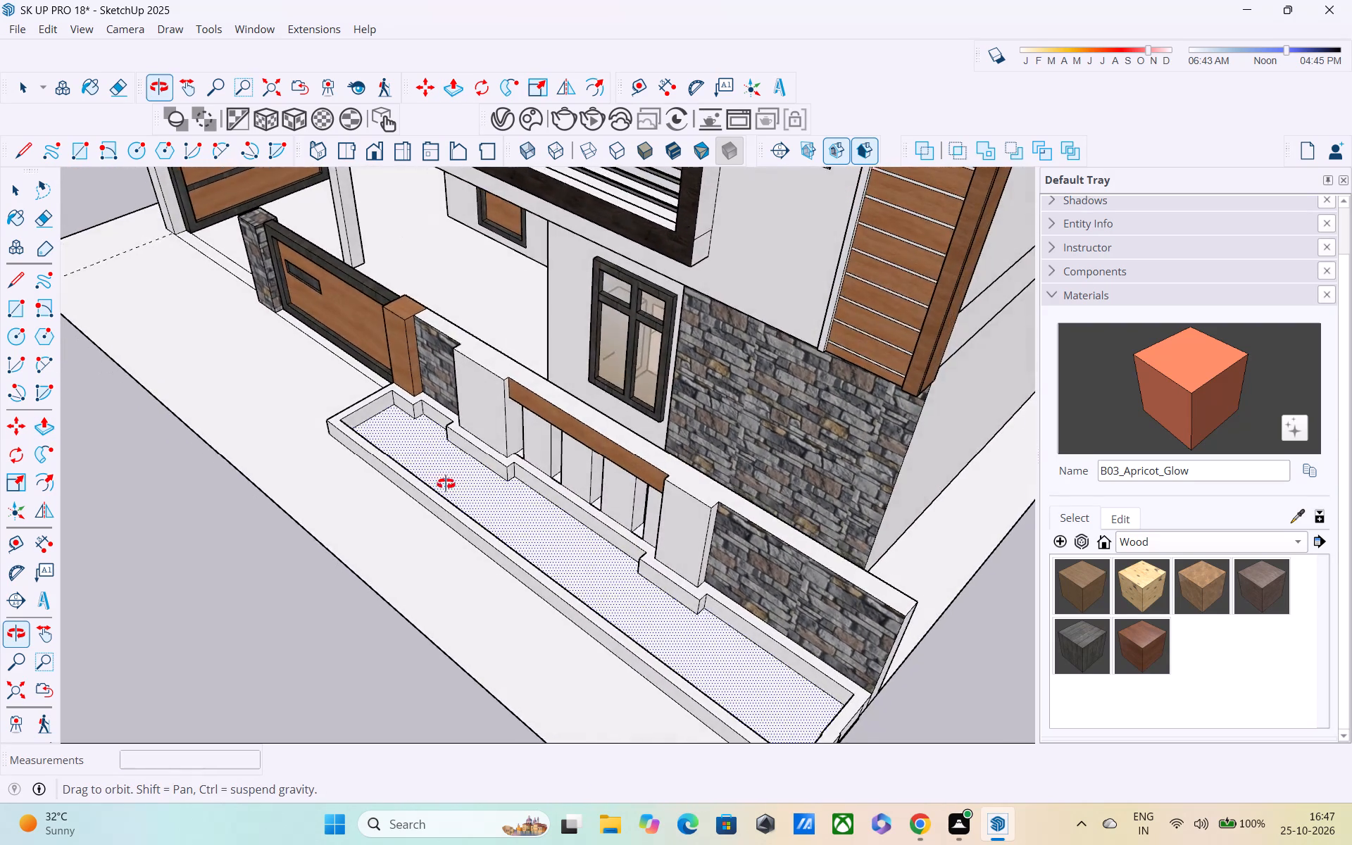
middle_click_drag(446, 484, 621, 467)
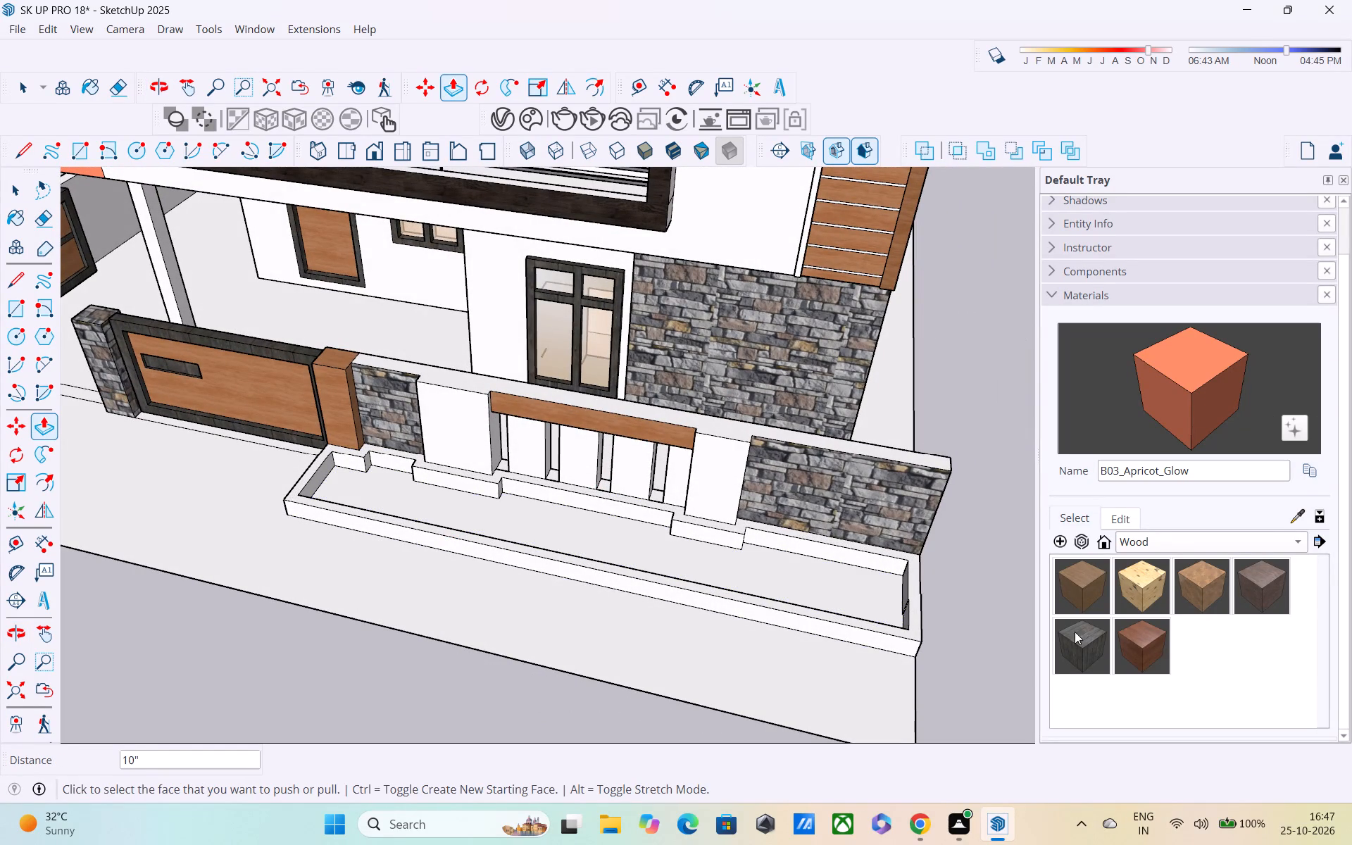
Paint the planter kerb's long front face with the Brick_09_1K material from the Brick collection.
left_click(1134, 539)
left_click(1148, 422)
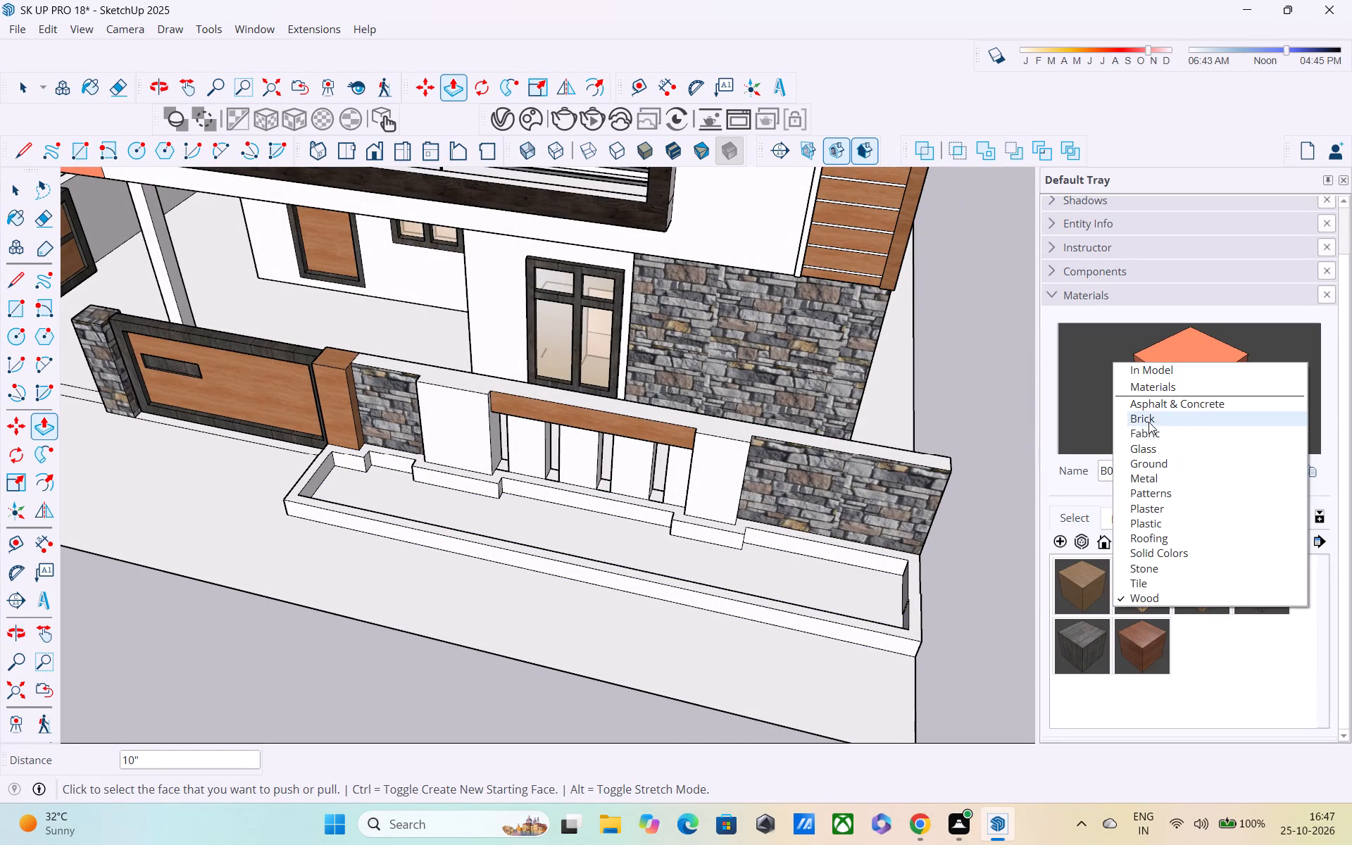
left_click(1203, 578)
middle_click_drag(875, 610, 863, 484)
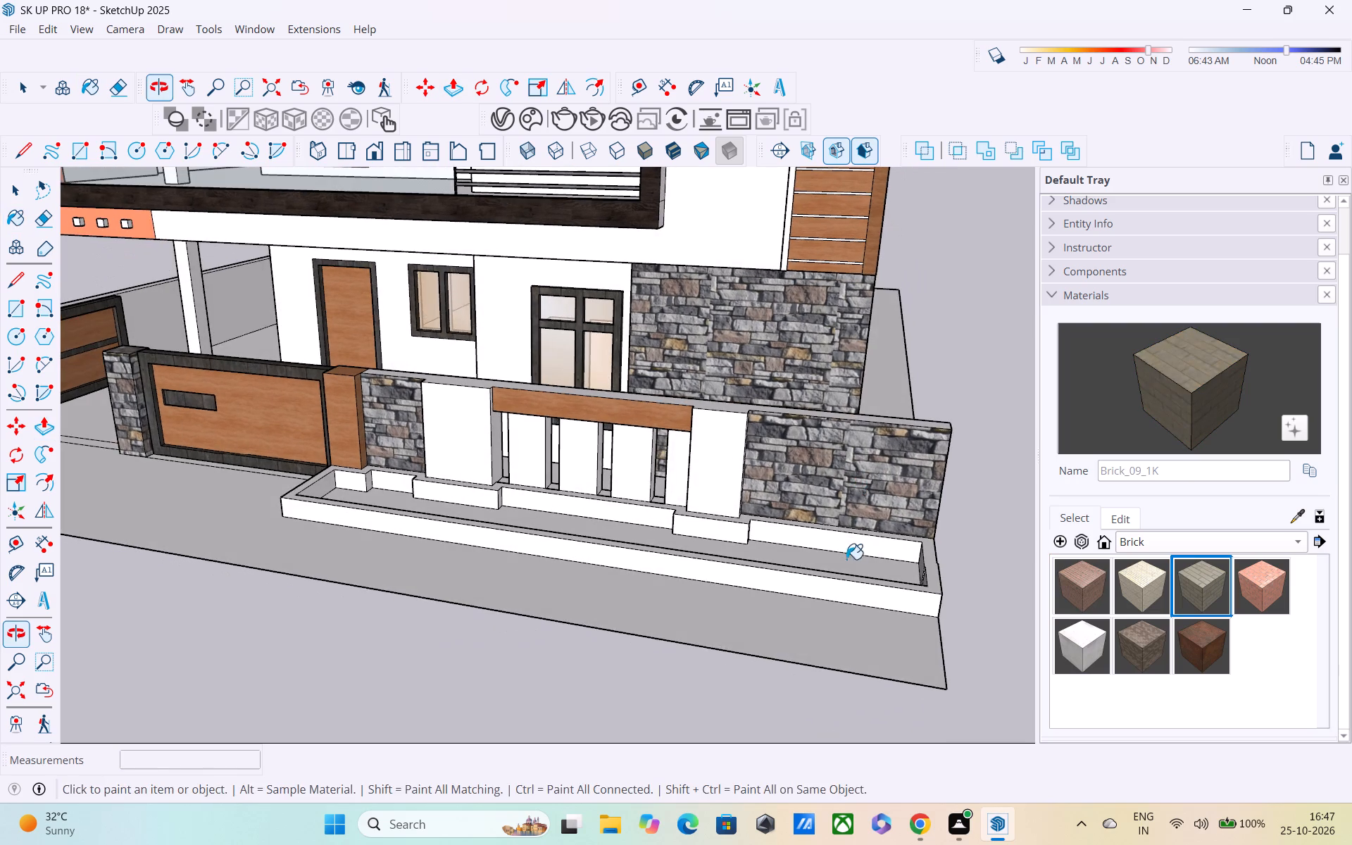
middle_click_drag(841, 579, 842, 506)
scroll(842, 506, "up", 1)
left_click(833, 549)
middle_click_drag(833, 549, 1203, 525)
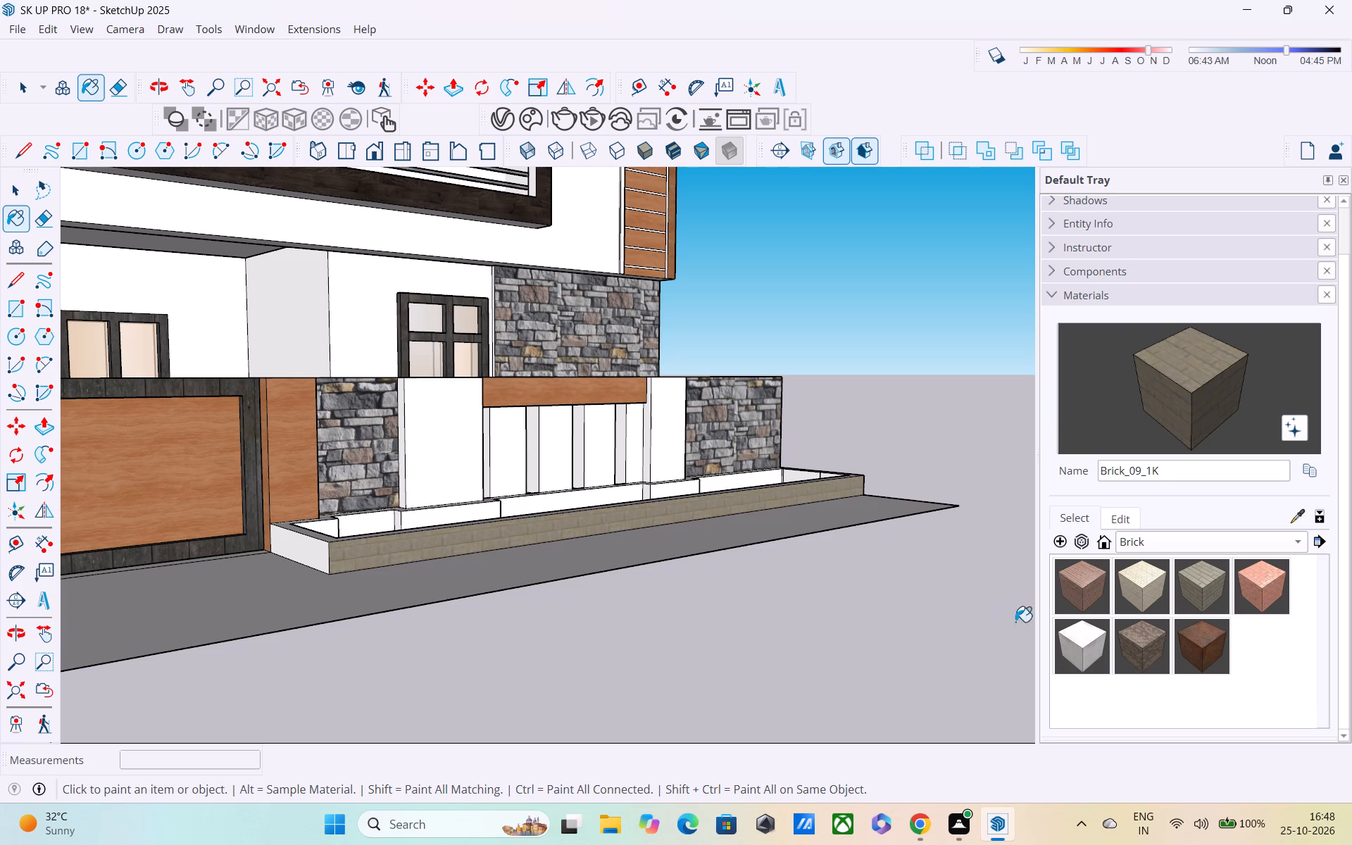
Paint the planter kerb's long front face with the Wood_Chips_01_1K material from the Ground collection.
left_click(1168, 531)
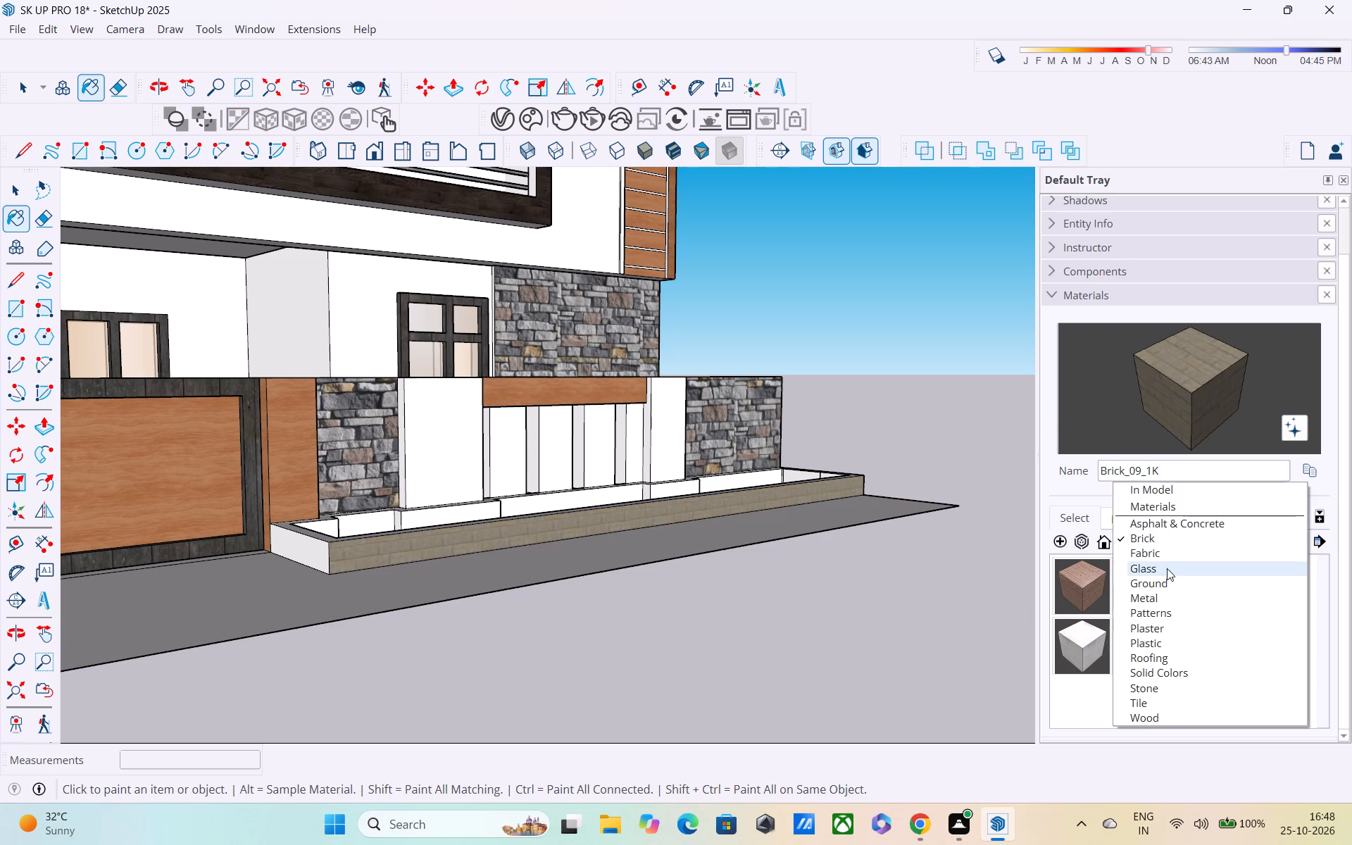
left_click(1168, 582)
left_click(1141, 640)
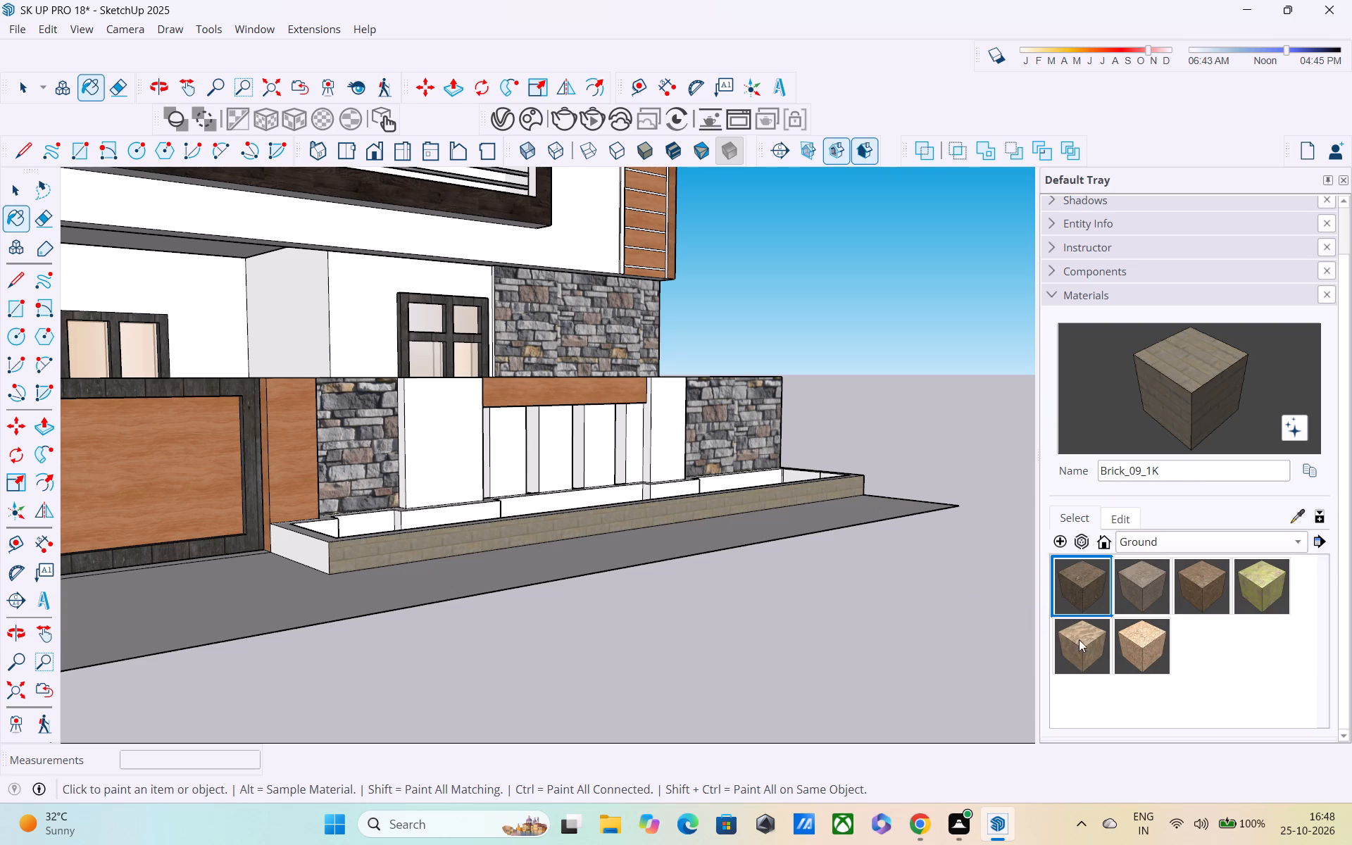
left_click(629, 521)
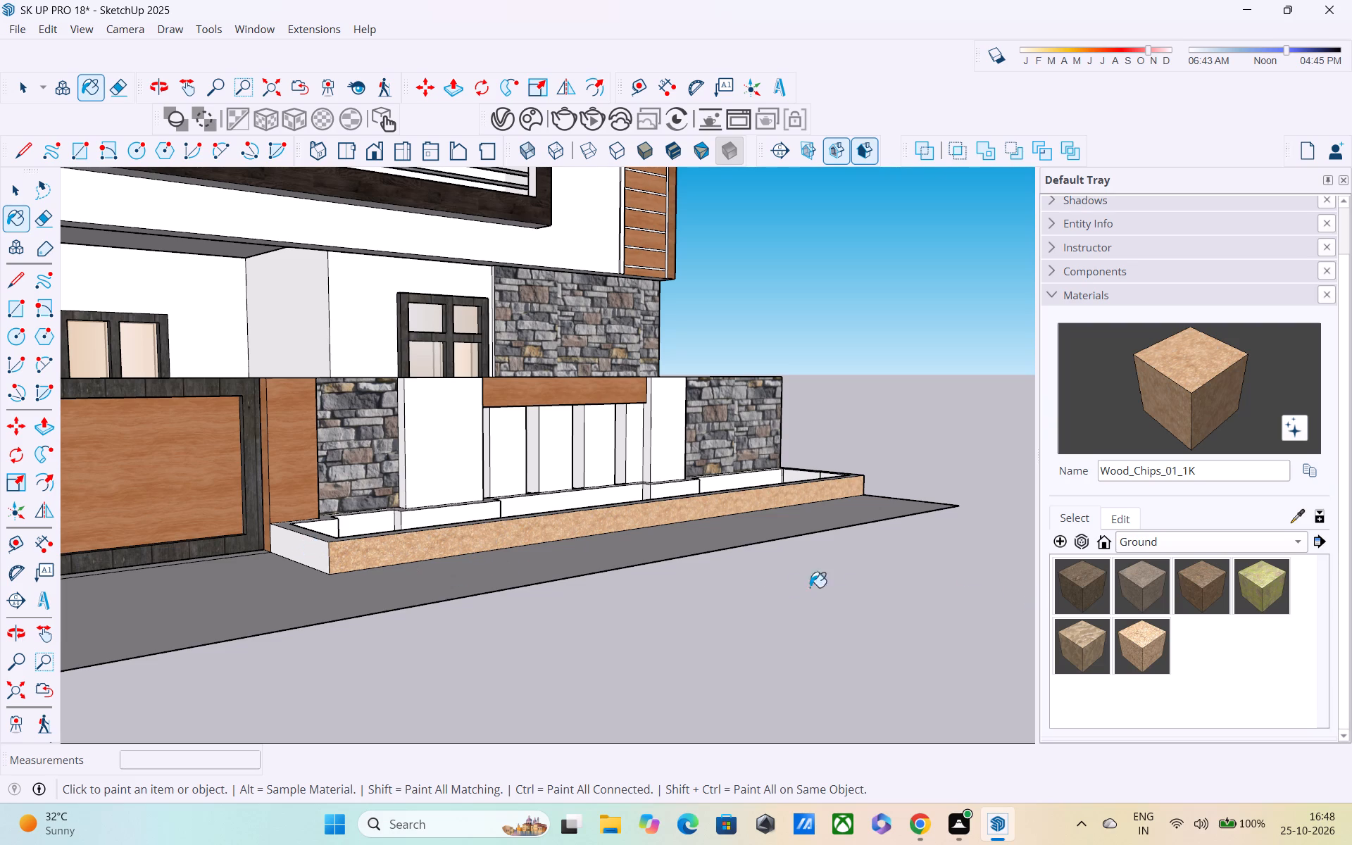
Paint the planter kerb's long front face and its gate-side end face with the Soil_03_1K ground material.
left_click(1206, 580)
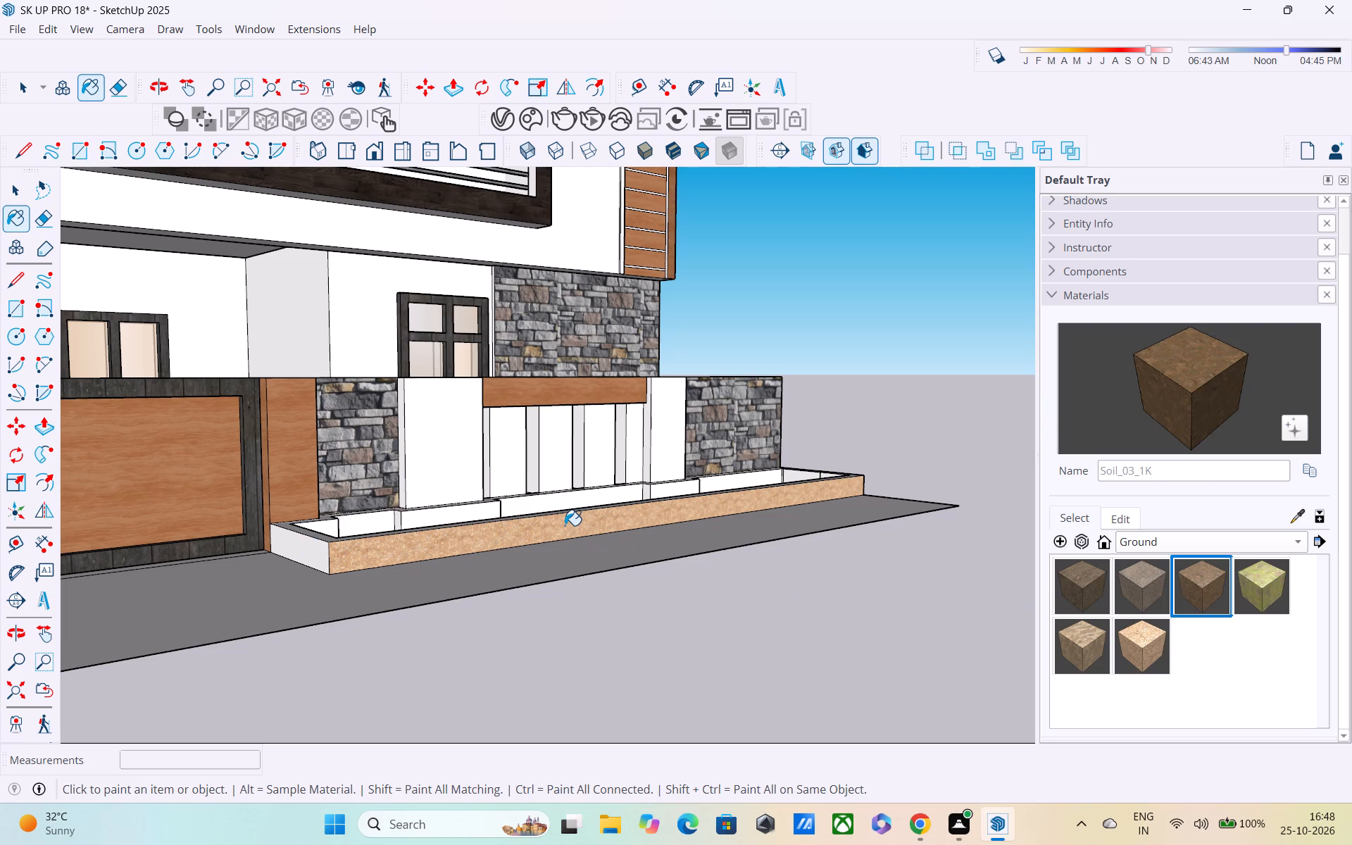
left_click(565, 525)
middle_click_drag(352, 549, 146, 517)
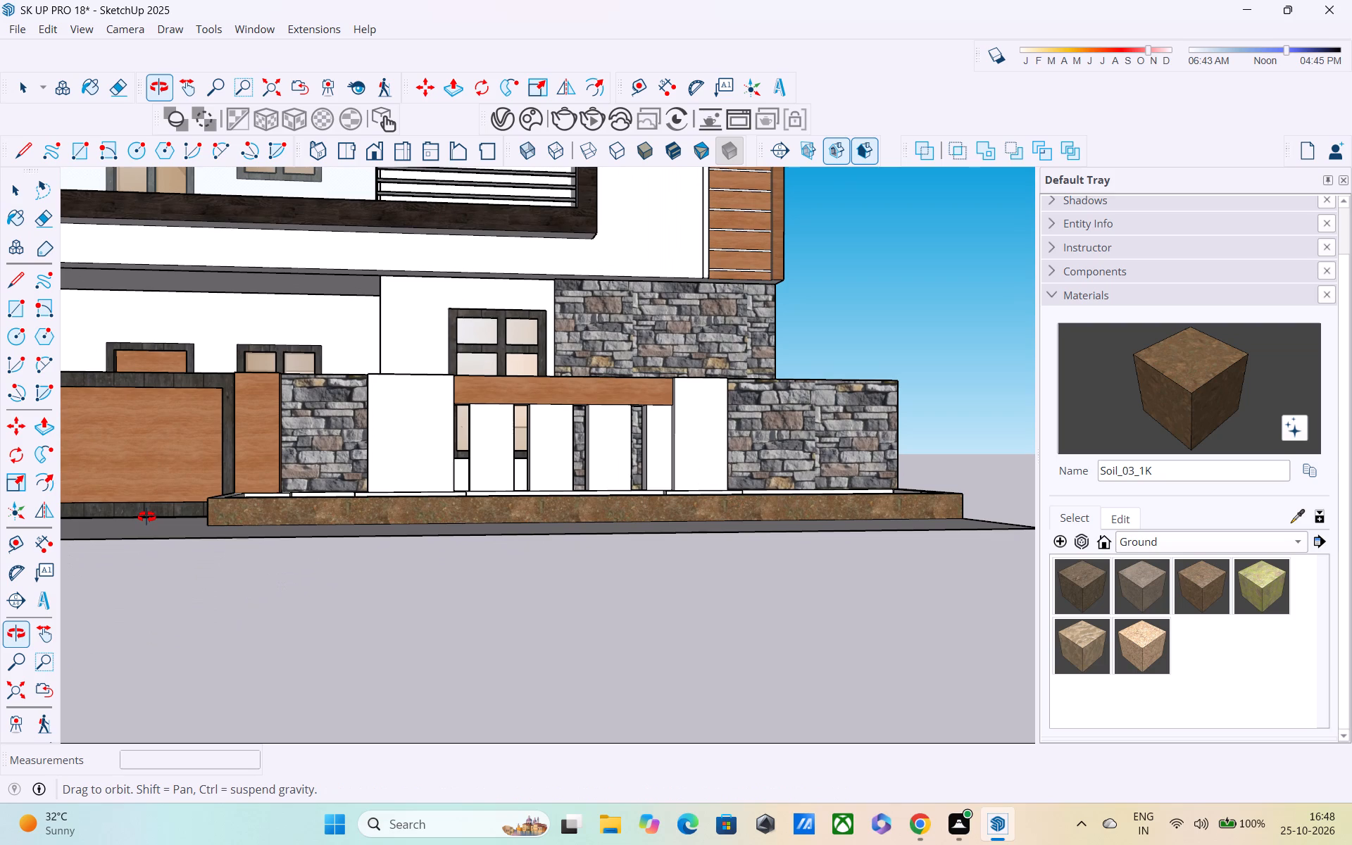
middle_click_drag(146, 517, 611, 577)
left_click(597, 597)
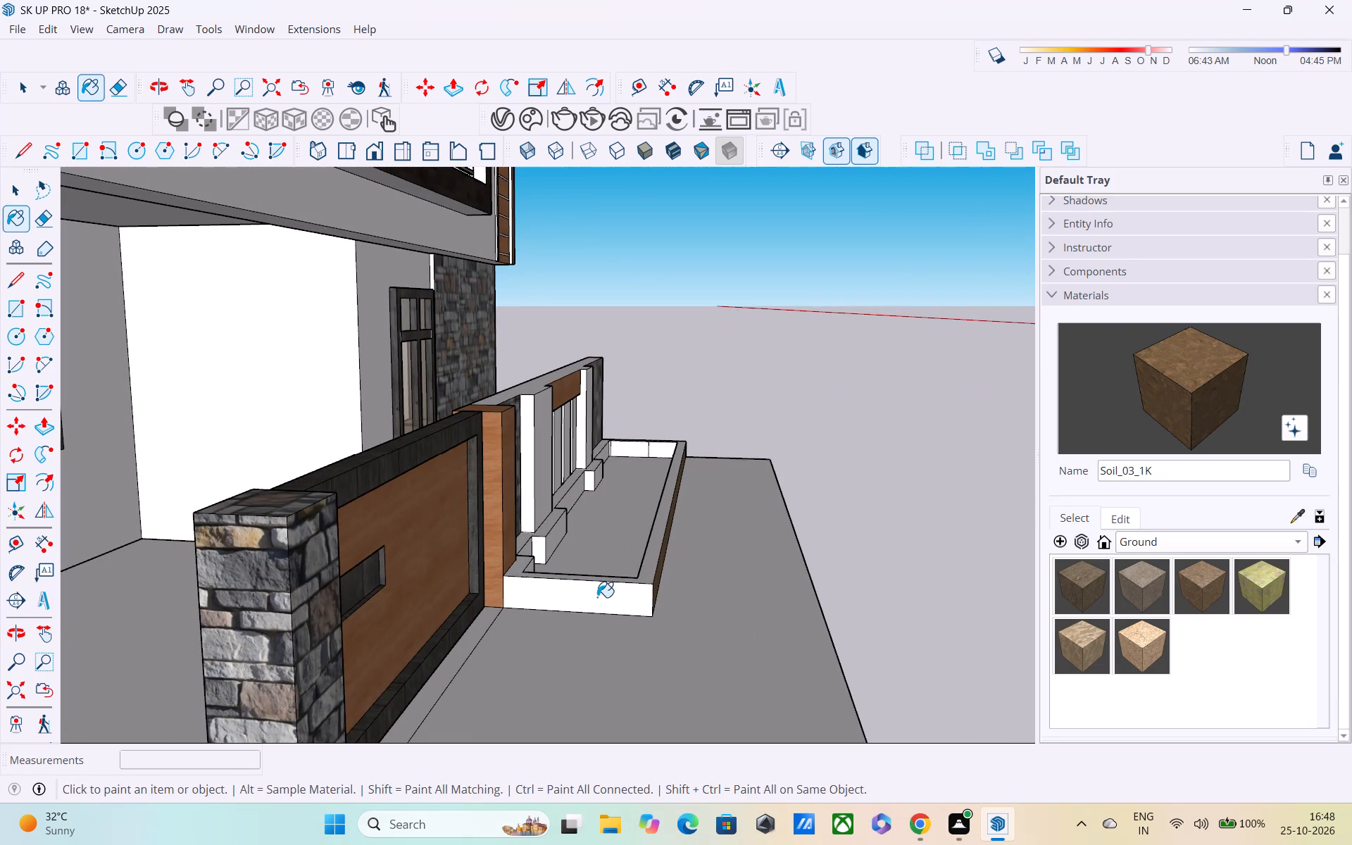
Paint the planter kerb's outer faces at the end away from the gate and its top rim with Soil_03_1K.
middle_click_drag(595, 597, 241, 613)
middle_click_drag(622, 552, 126, 514)
middle_click_drag(756, 631, 523, 525)
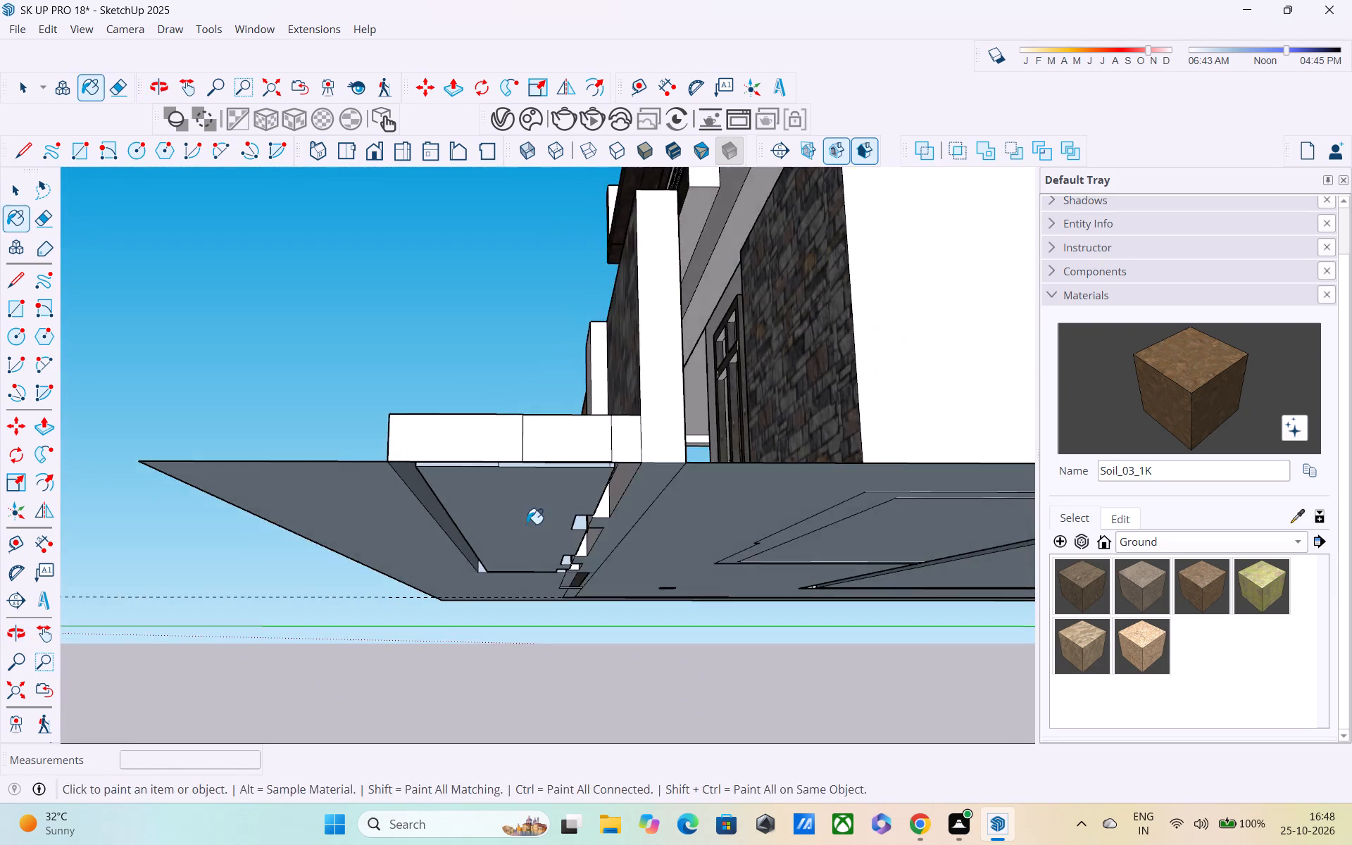
middle_click_drag(540, 533, 578, 647)
left_click(558, 706)
left_click(657, 707)
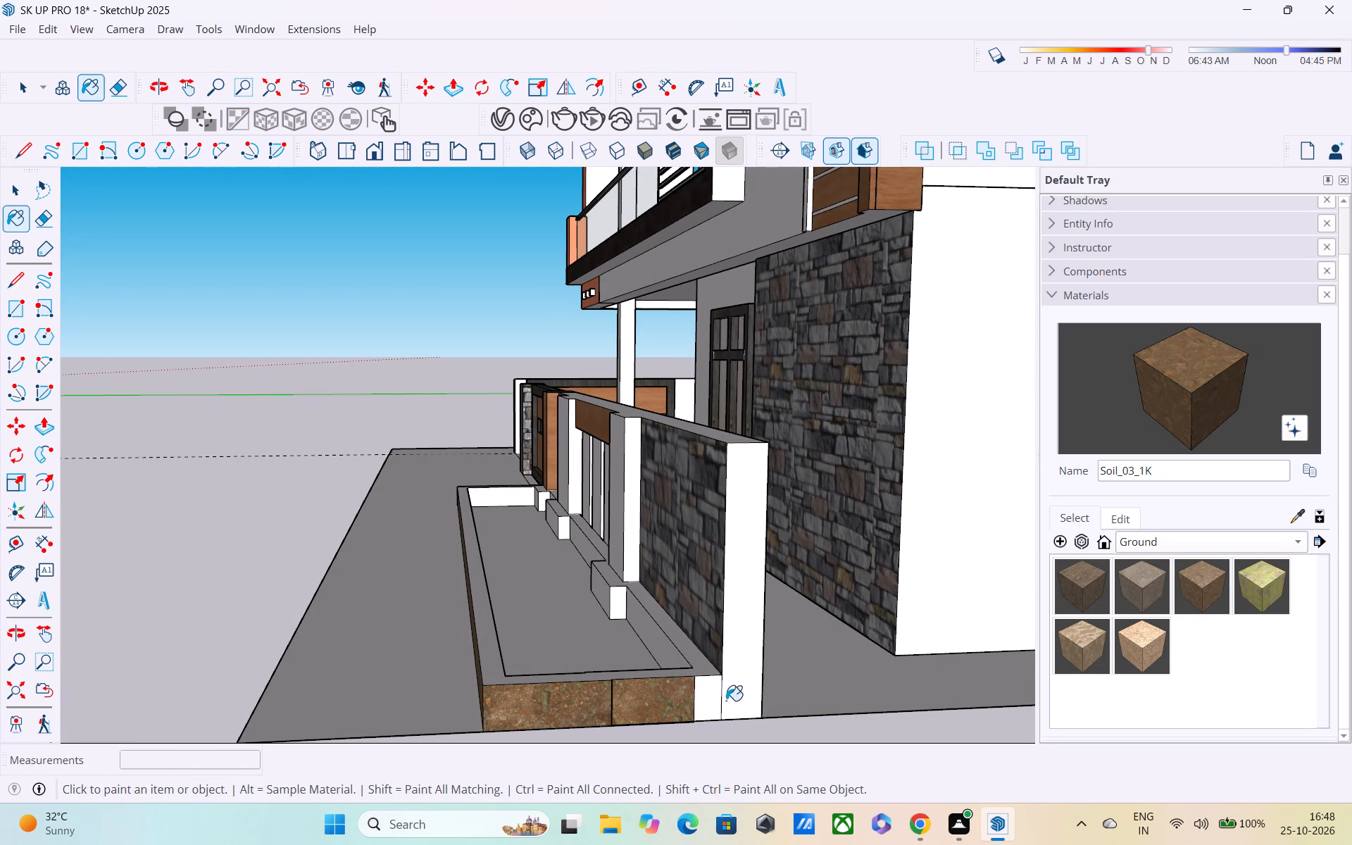
left_click(704, 698)
middle_click_drag(654, 684, 926, 676)
middle_click_drag(808, 628, 871, 705)
left_click(755, 711)
middle_click_drag(694, 674, 866, 703)
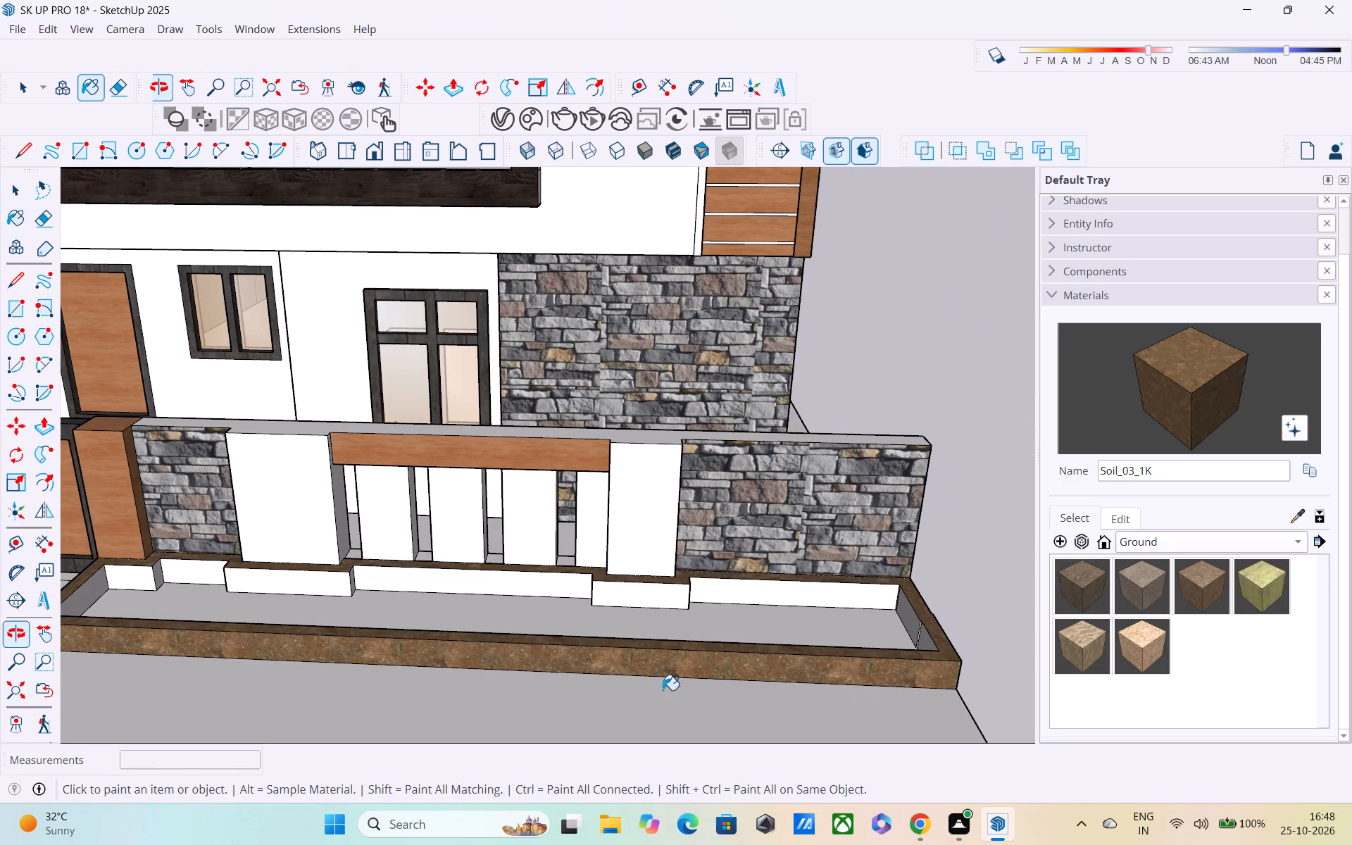
Paint the wall-side kerb faces inside the planter, including the fronts of the pillar projections, with Soil_03_1K.
left_click(497, 586)
left_click(728, 593)
left_click(672, 601)
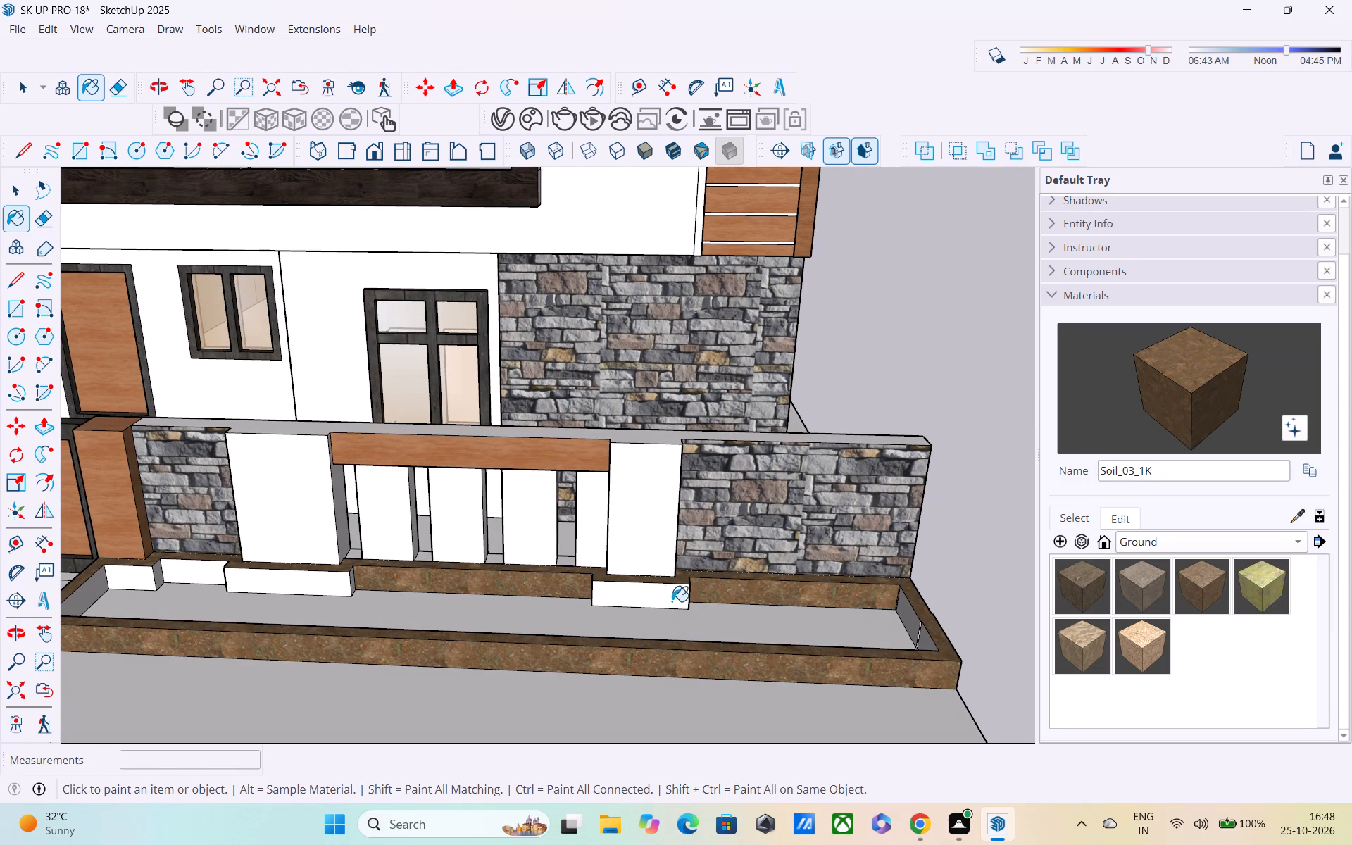
left_click(337, 584)
left_click(197, 572)
left_click(117, 578)
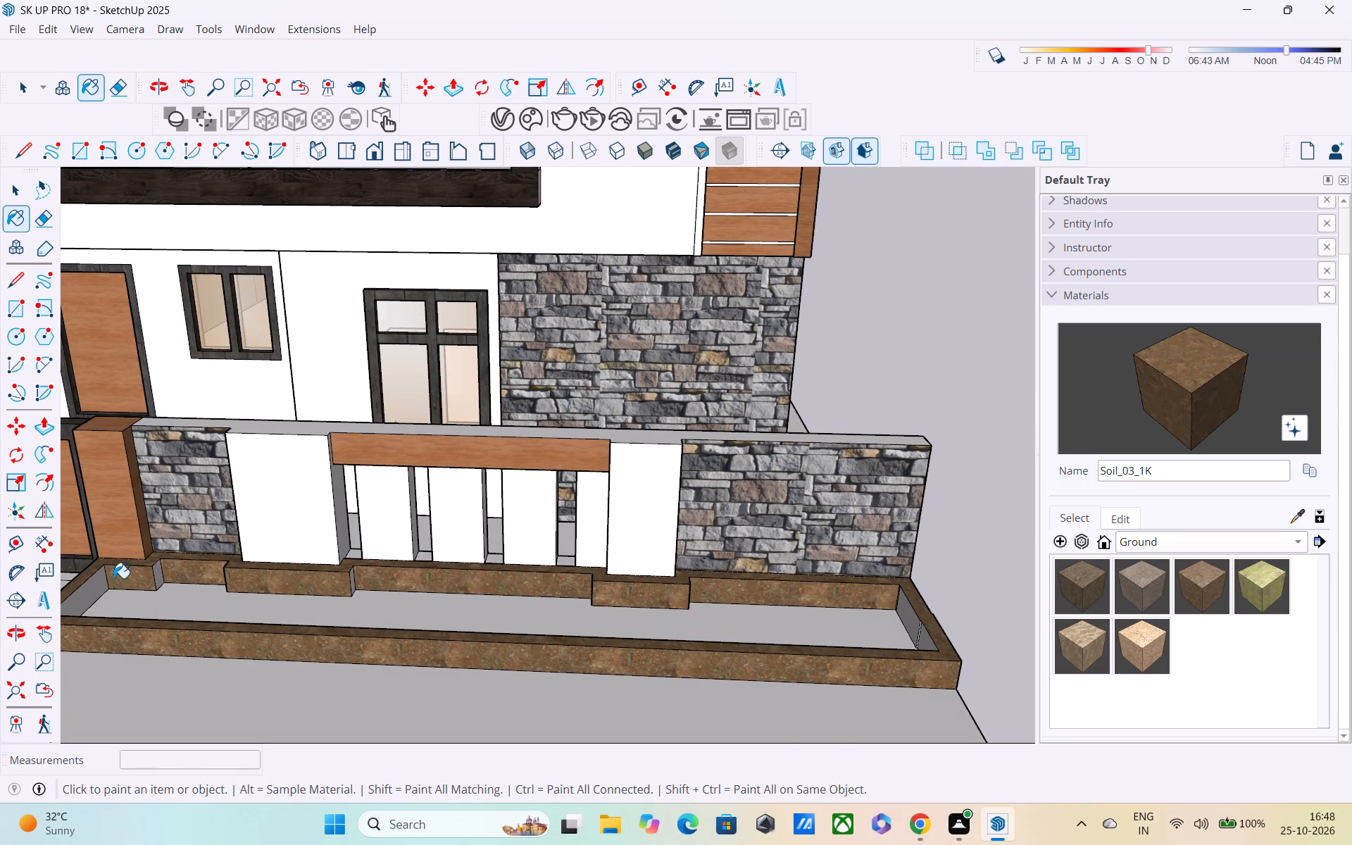
left_click(94, 584)
Paint the inner face of the planter's long front kerb with Soil_03_1K.
middle_click_drag(118, 620, 0, 679)
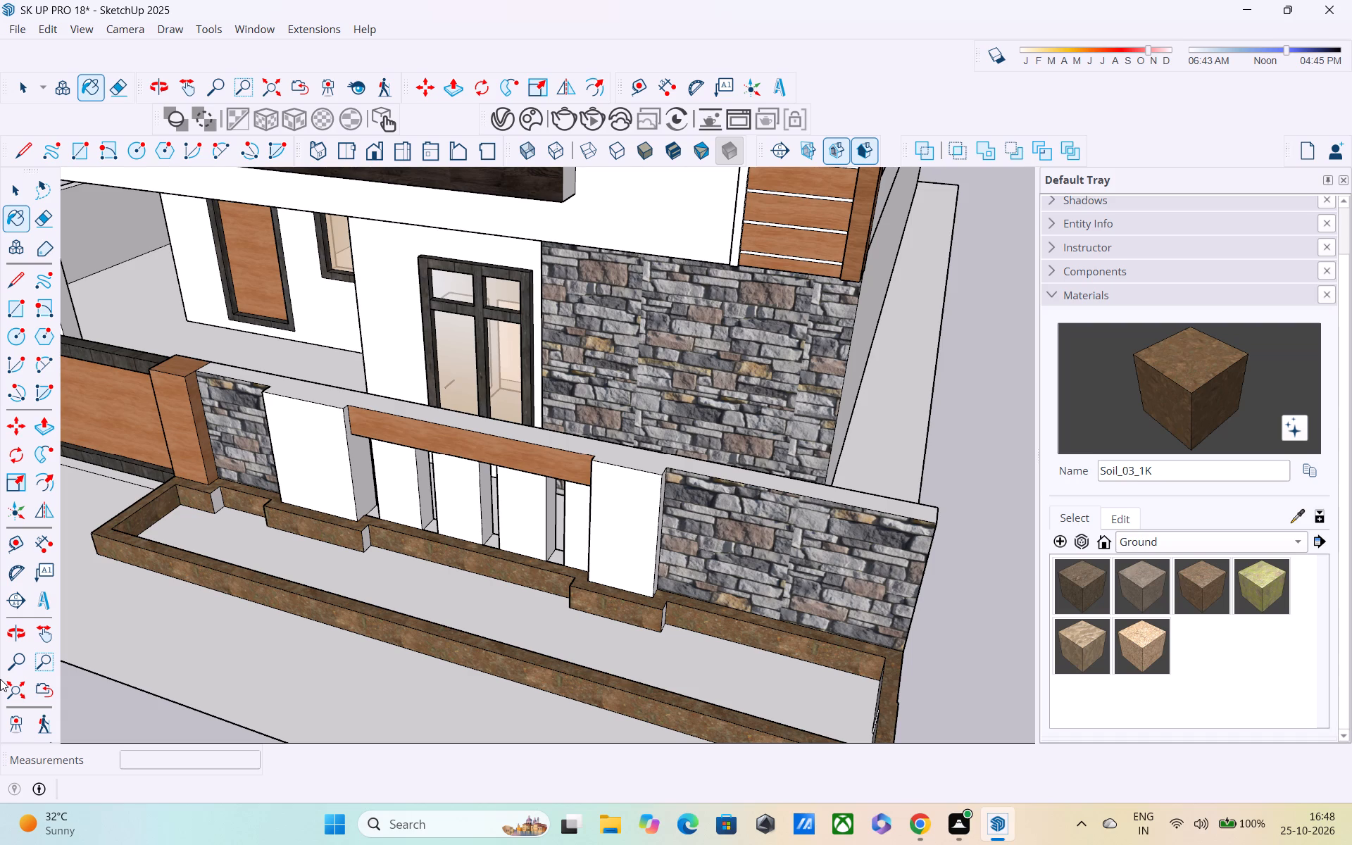
middle_click_drag(559, 470, 154, 339)
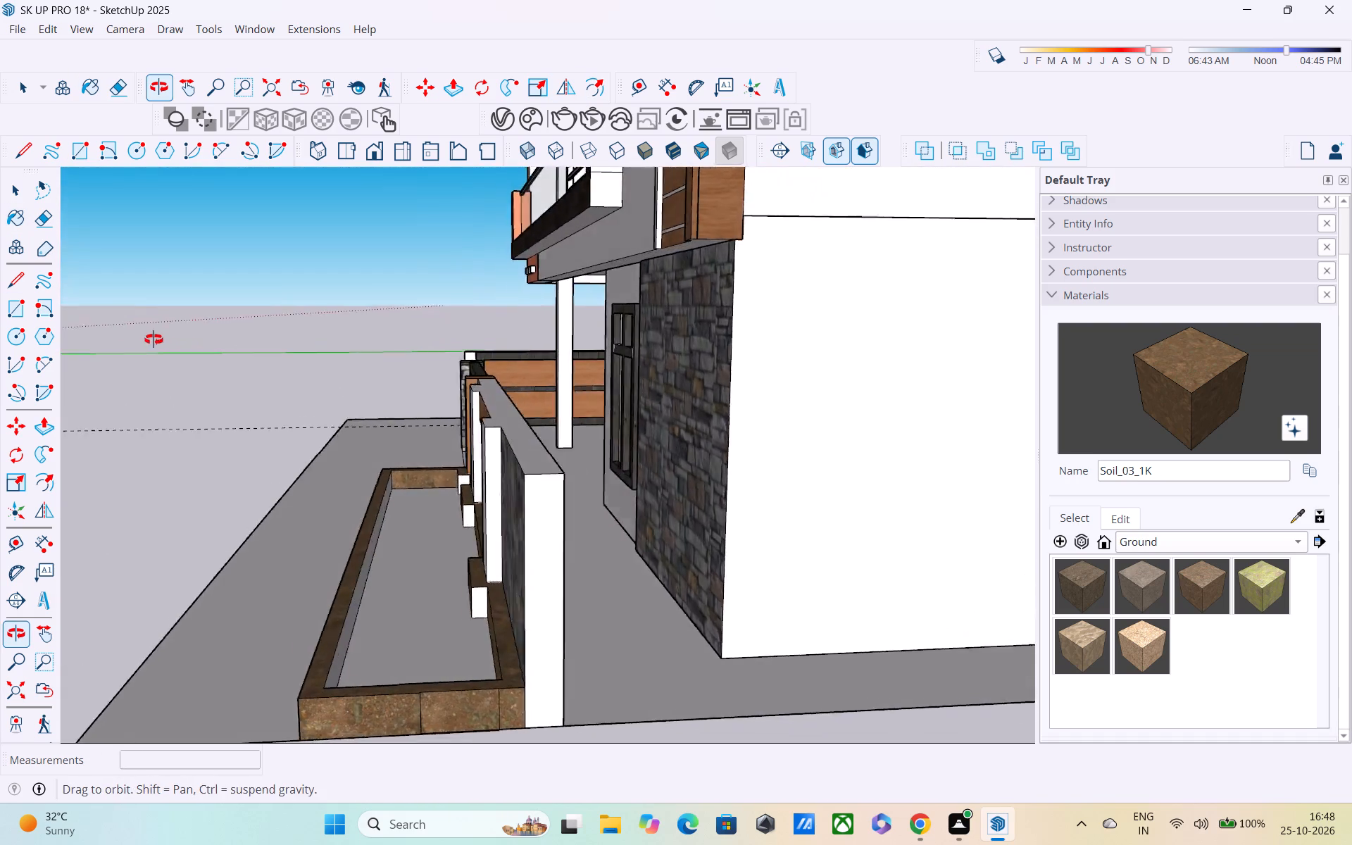
middle_click_drag(154, 339, 115, 366)
scroll(361, 496, "up", 3)
left_click(370, 582)
Paint the gate-facing side of the kerb projection under the white pillar nearest the gate with Soil_03_1K.
middle_click_drag(394, 584, 588, 525)
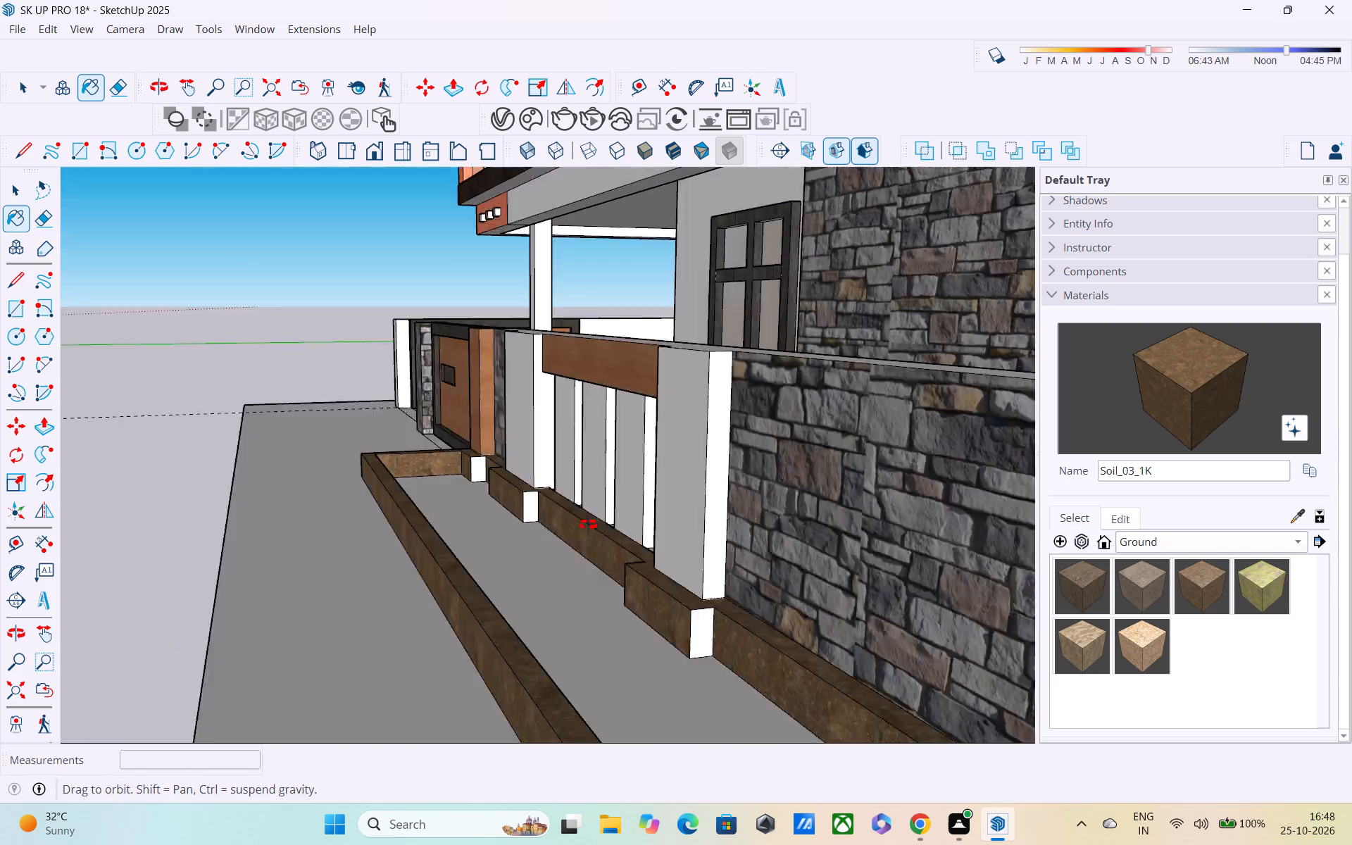
middle_click_drag(588, 525, 672, 479)
scroll(673, 477, "down", 4)
middle_click_drag(743, 426, 418, 458)
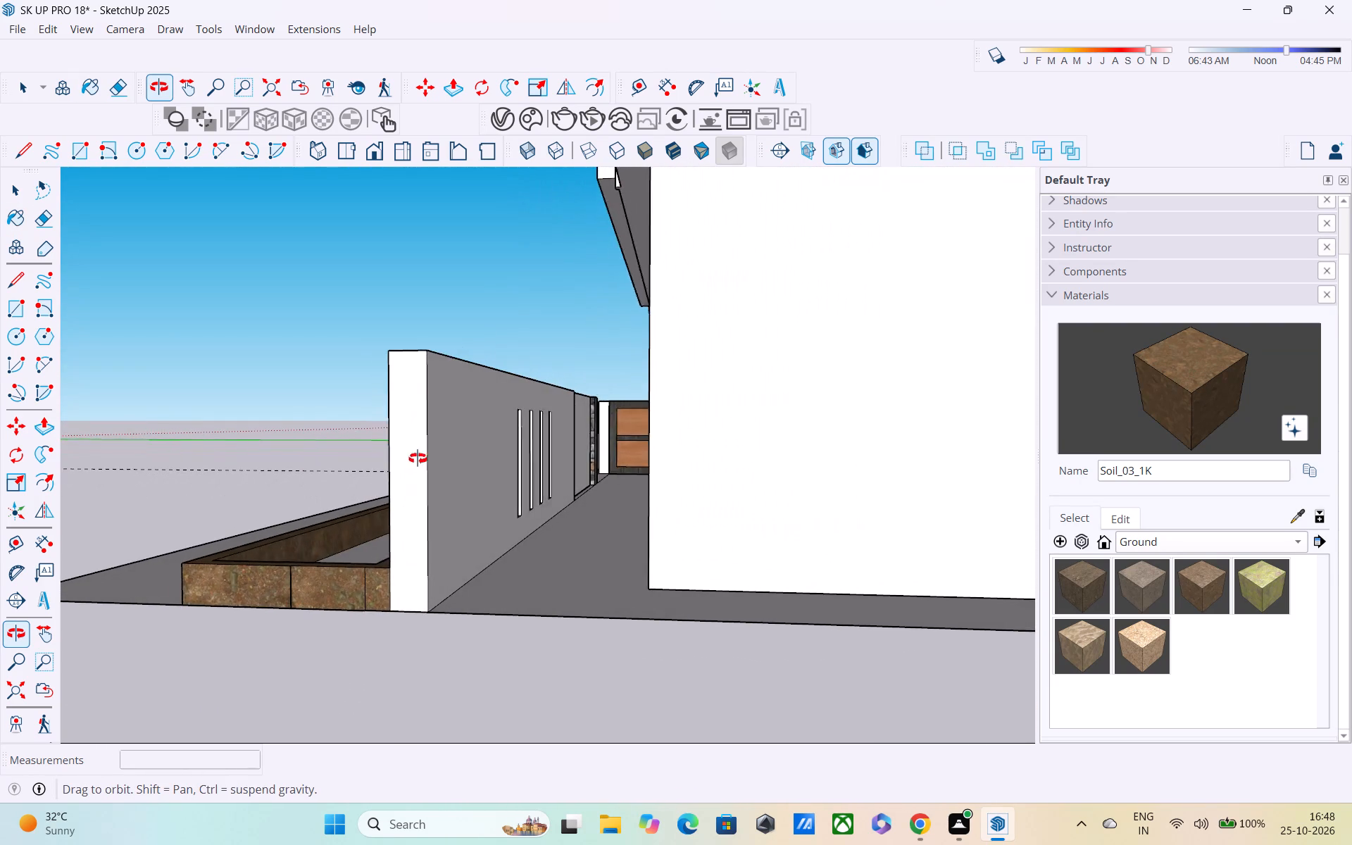
middle_click_drag(418, 458, 905, 482)
middle_click_drag(428, 453, 487, 479)
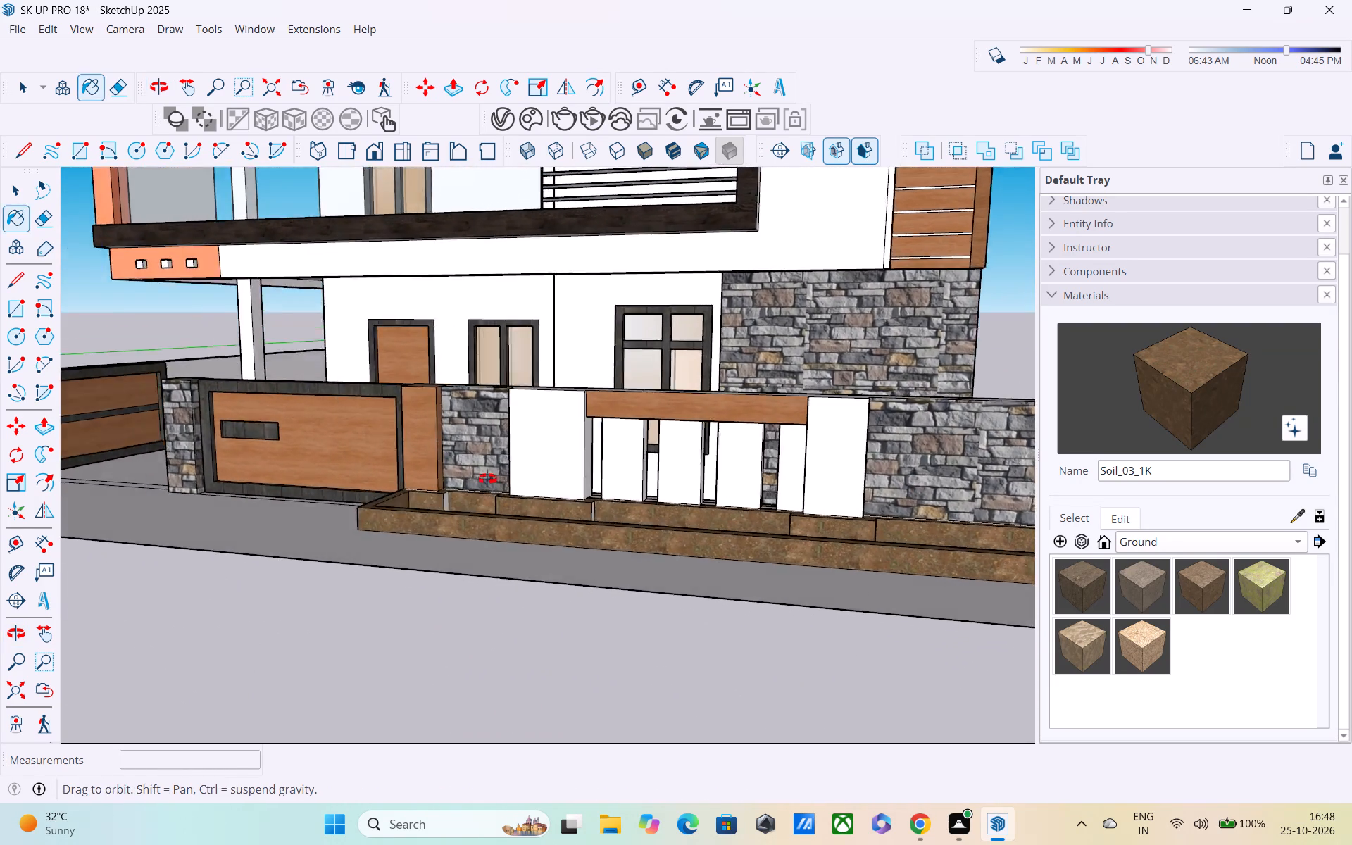
middle_click_drag(487, 479, 774, 480)
scroll(404, 477, "down", 3)
middle_click_drag(345, 480, 375, 480)
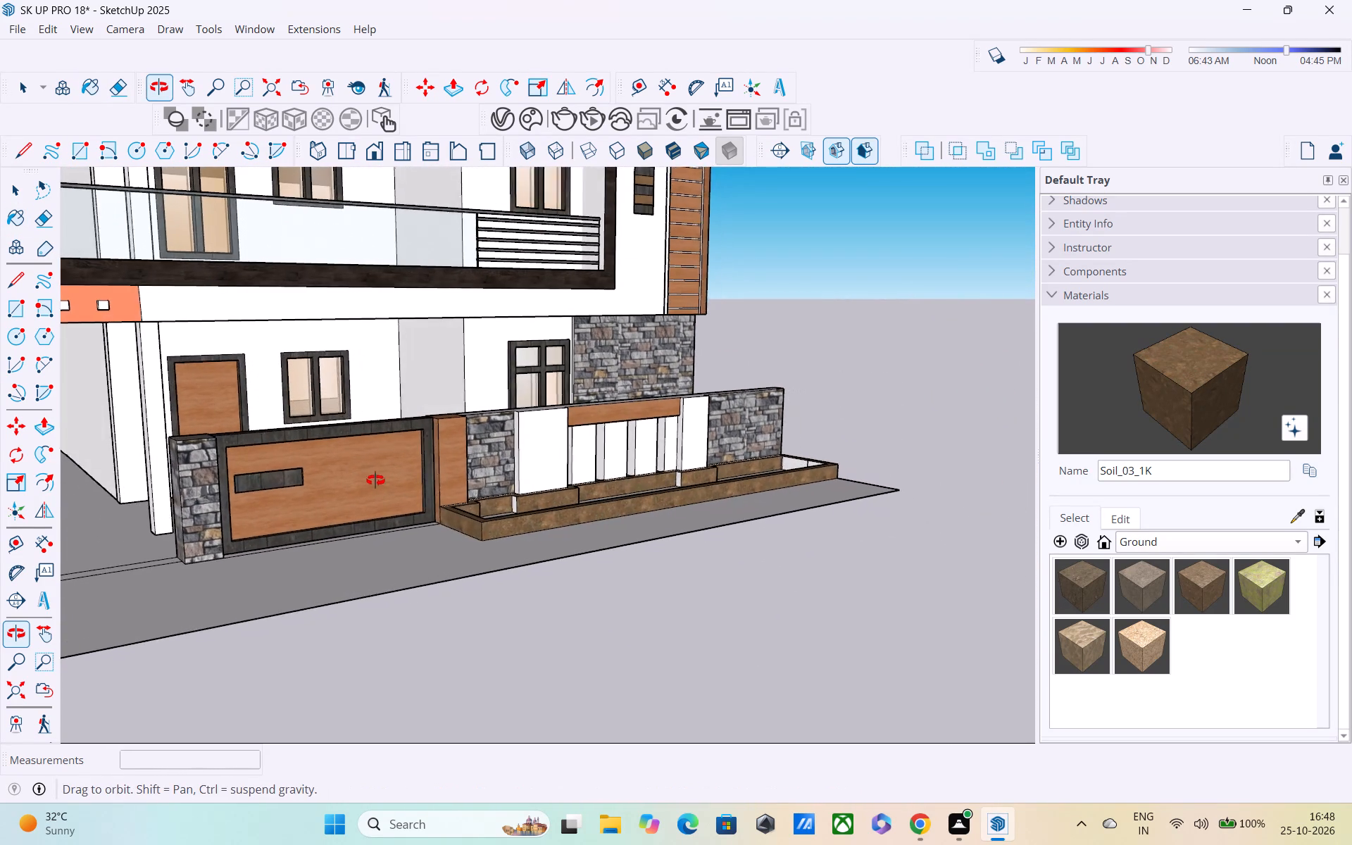
middle_click_drag(375, 480, 404, 480)
scroll(498, 478, "up", 10)
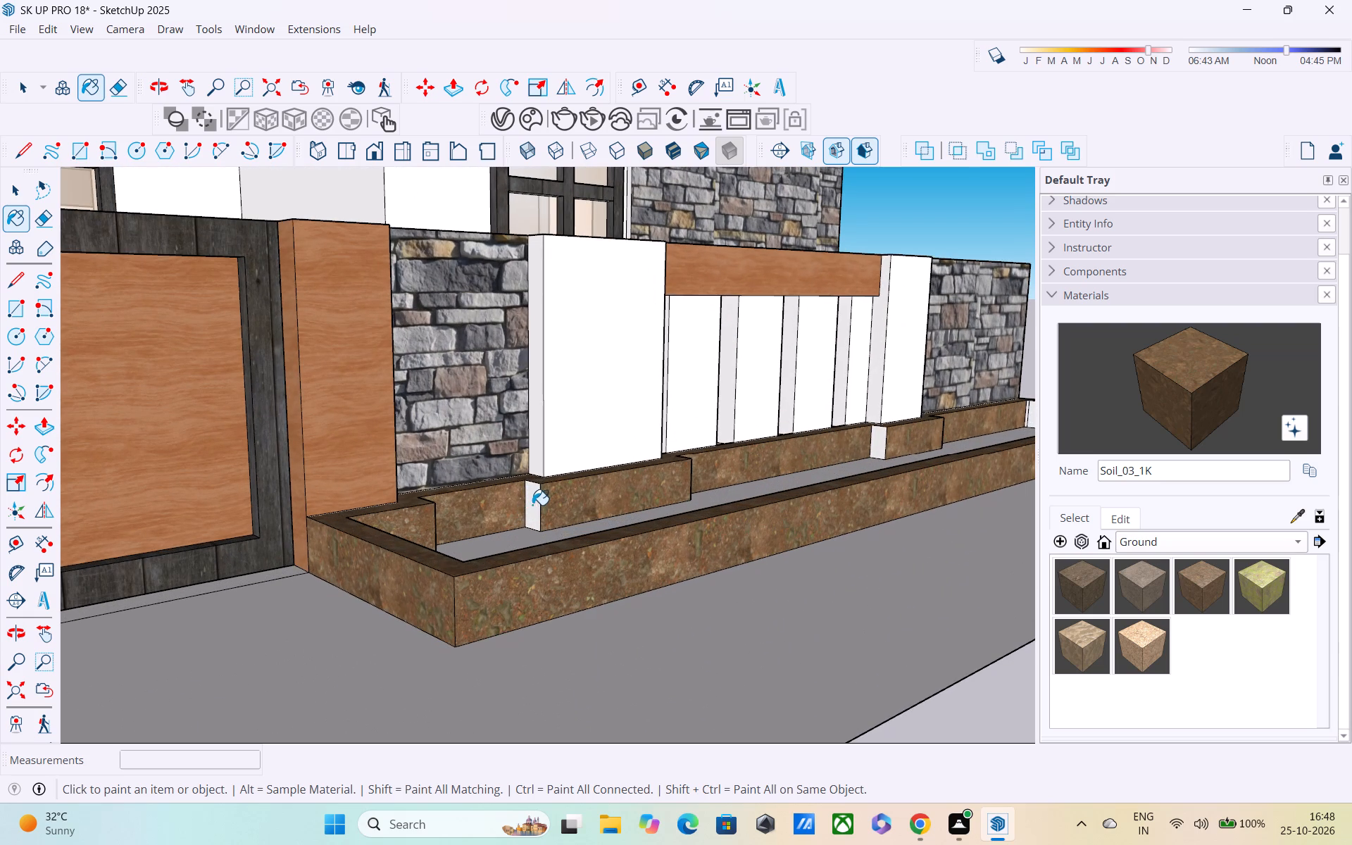
left_click(534, 503)
Paint the sides facing away from the gate on the three wall-side kerb projections with Soil_03_1K.
middle_click_drag(578, 489, 145, 554)
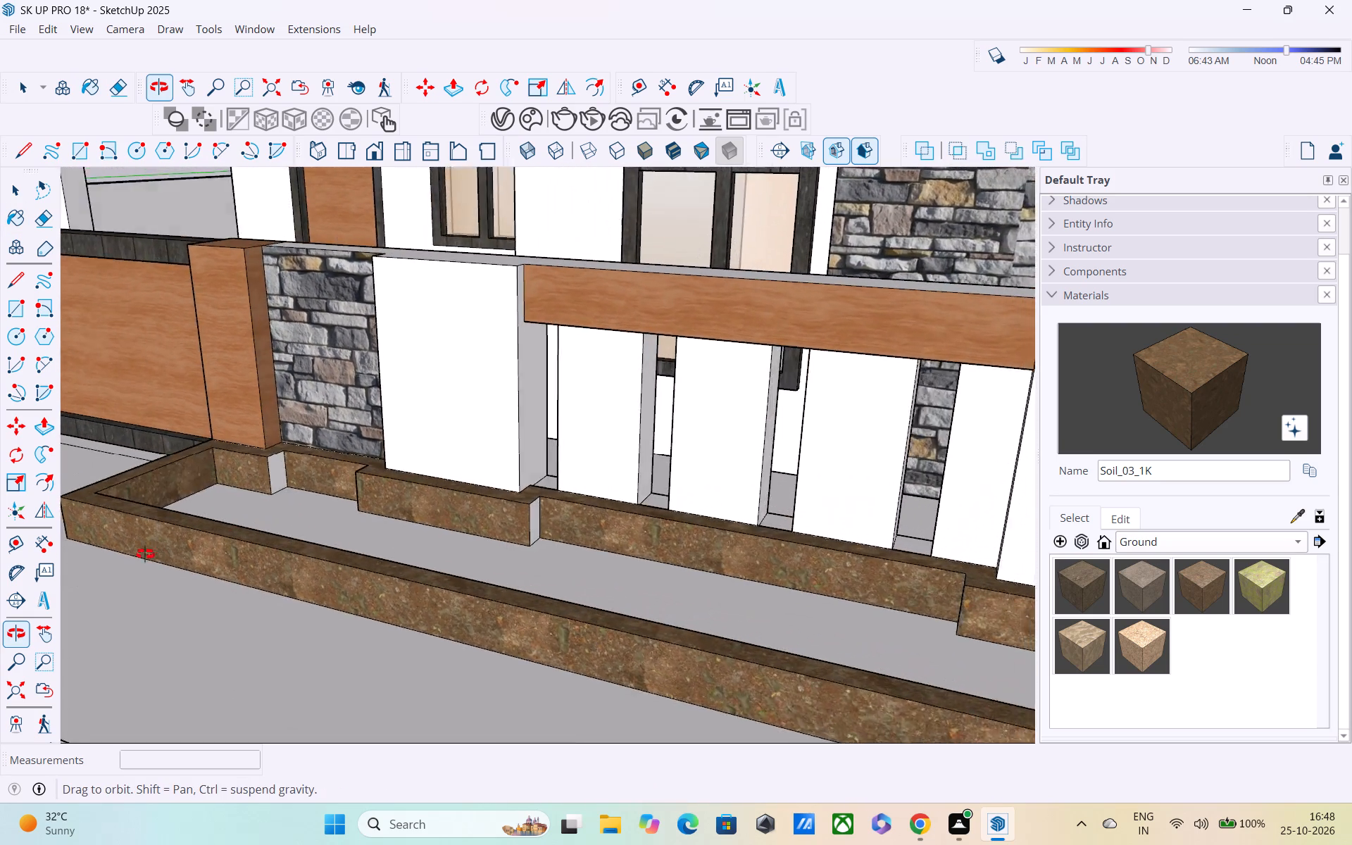
middle_click_drag(145, 554, 74, 551)
left_click(294, 451)
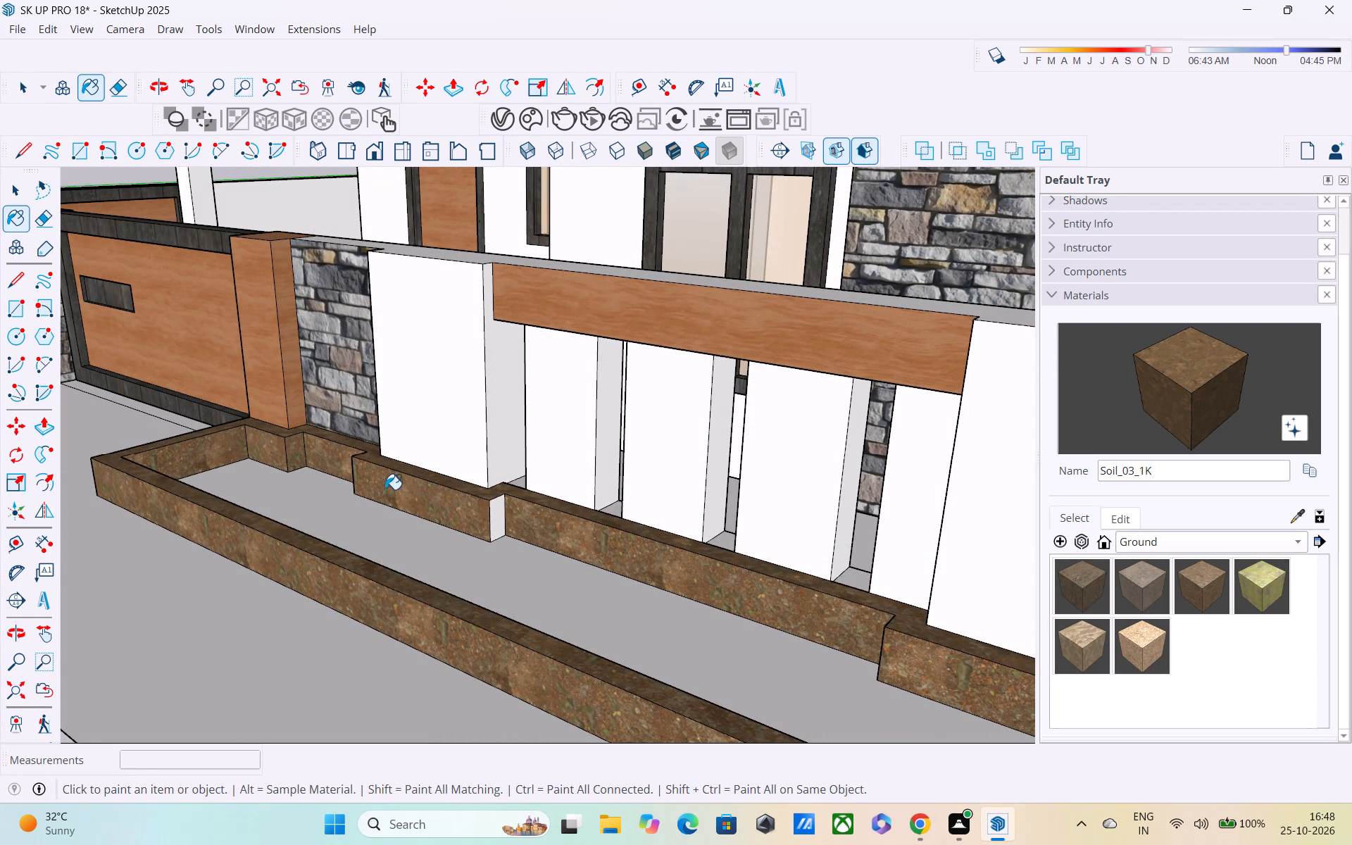
left_click(489, 515)
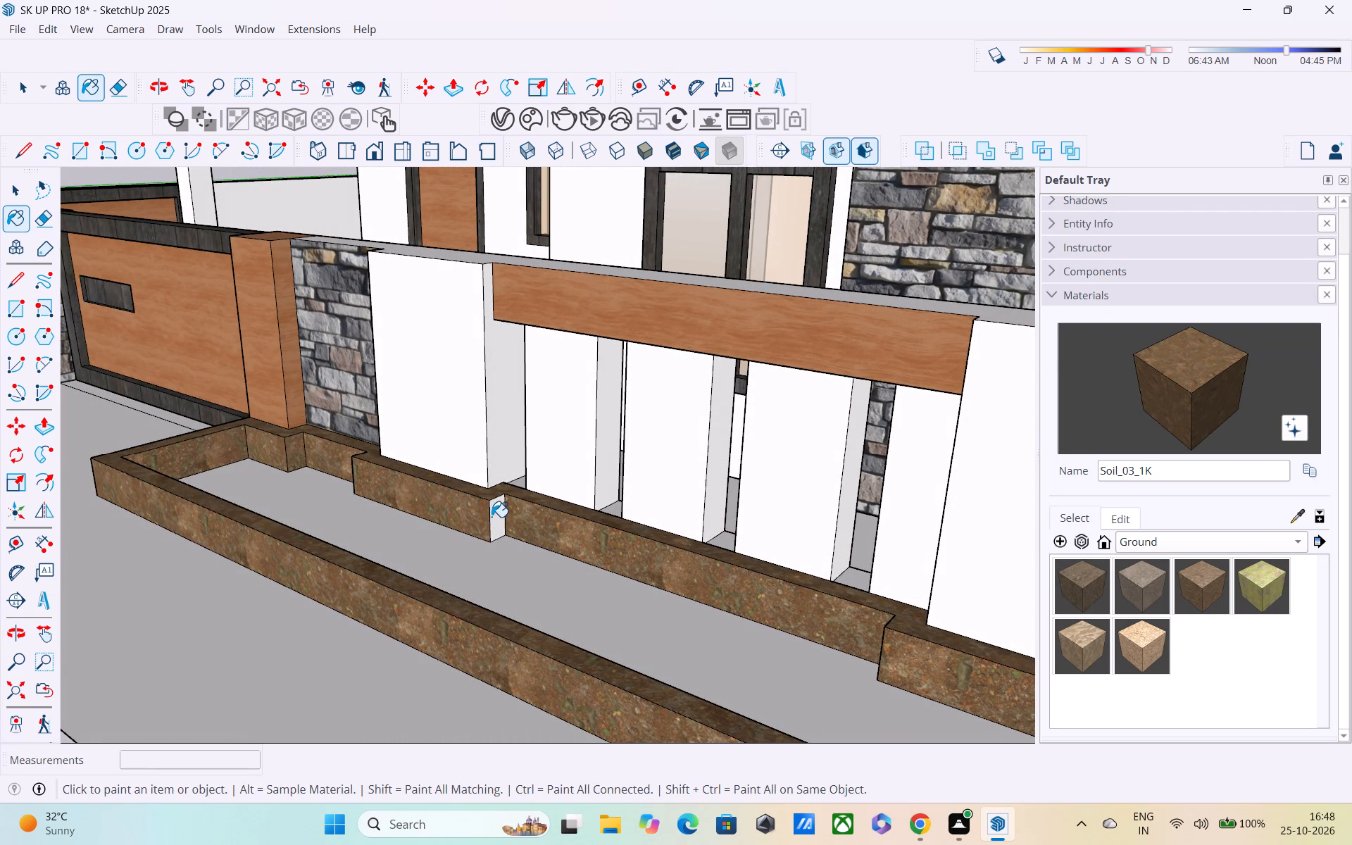
left_click(492, 517)
scroll(514, 524, "down", 2)
middle_click_drag(514, 524, 341, 463)
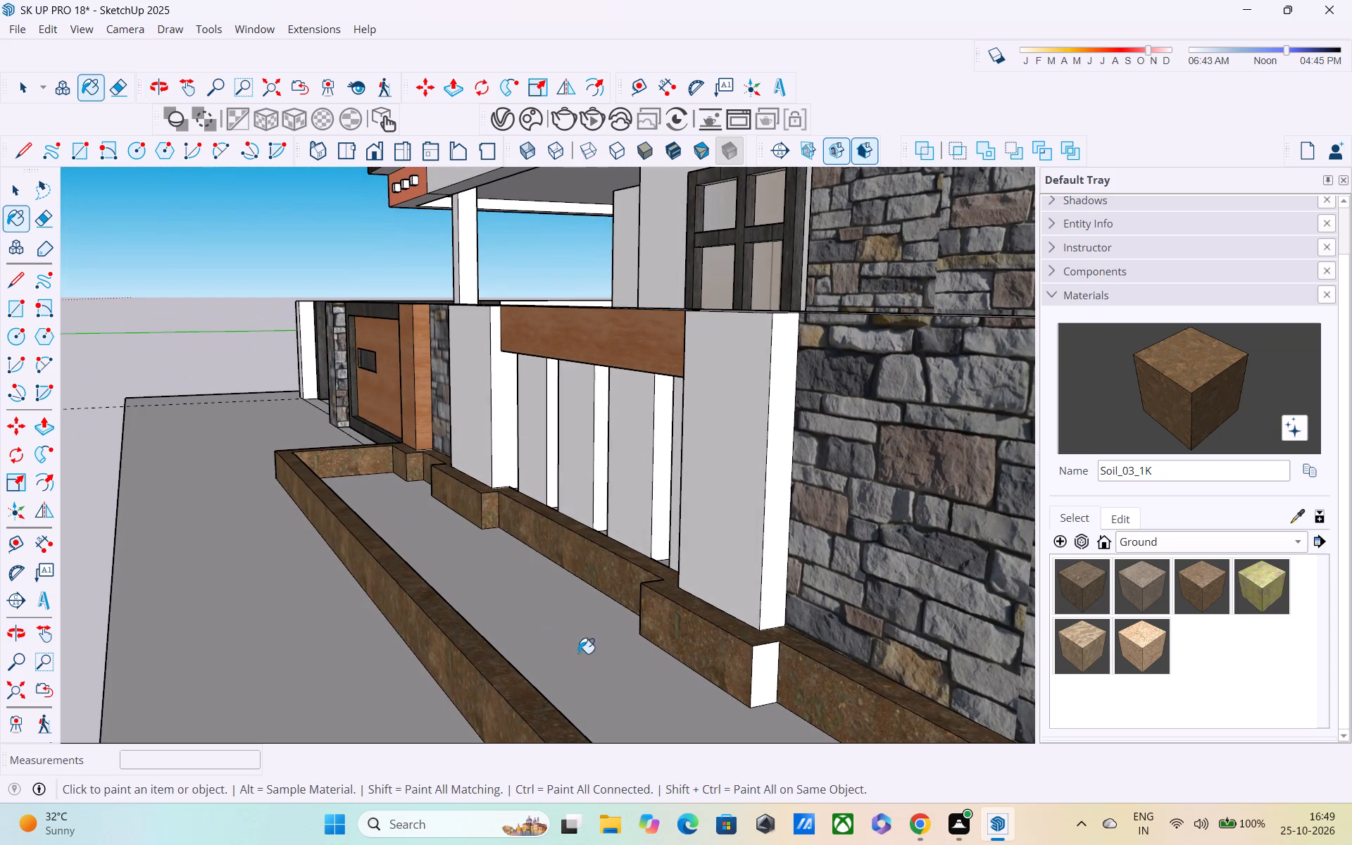
left_click(756, 668)
Paint the gate-facing side of the kerb projection under the white pillar farthest from the gate with Soil_03_1K.
middle_click_drag(733, 668, 568, 583)
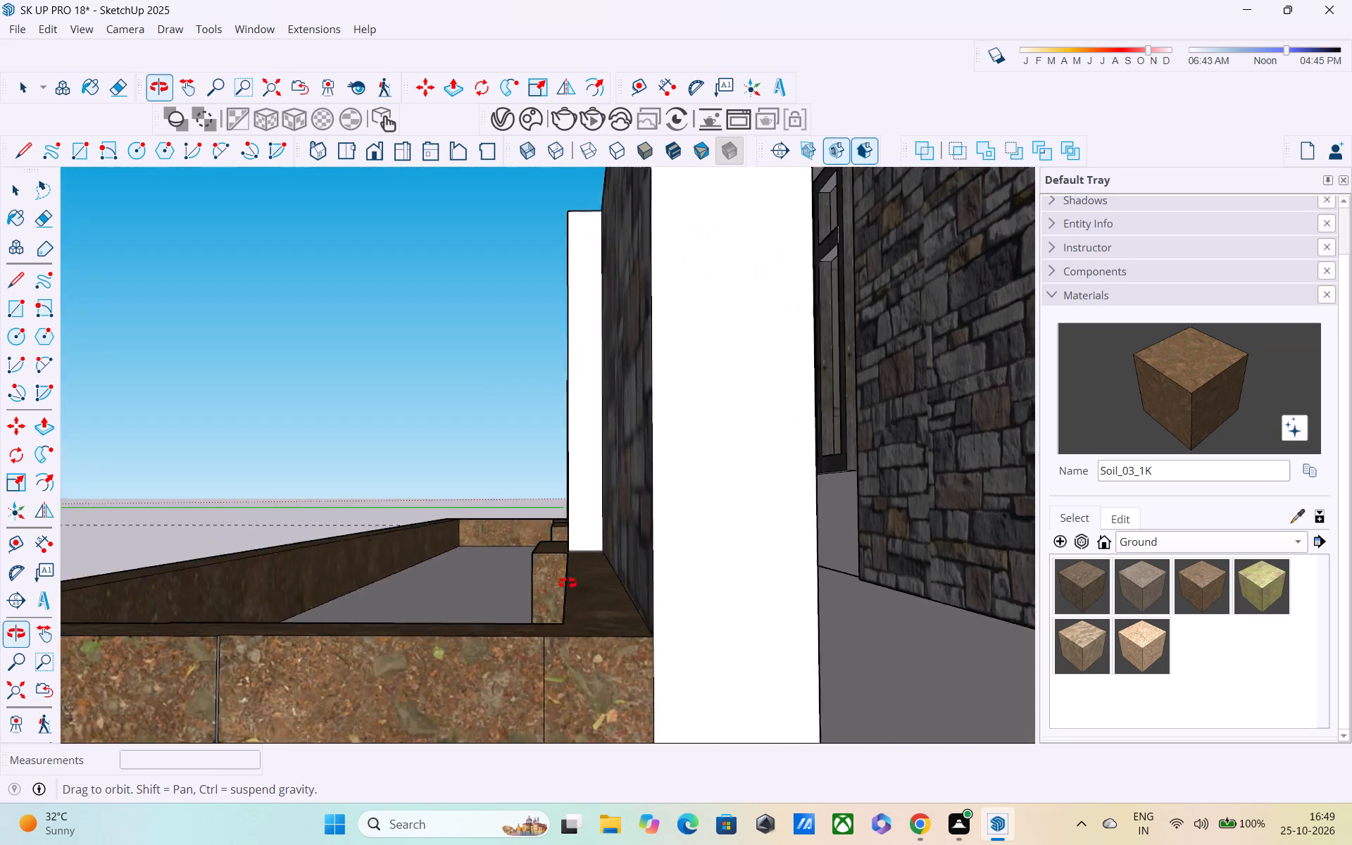
middle_click_drag(568, 583, 1004, 661)
middle_click_drag(301, 637, 810, 618)
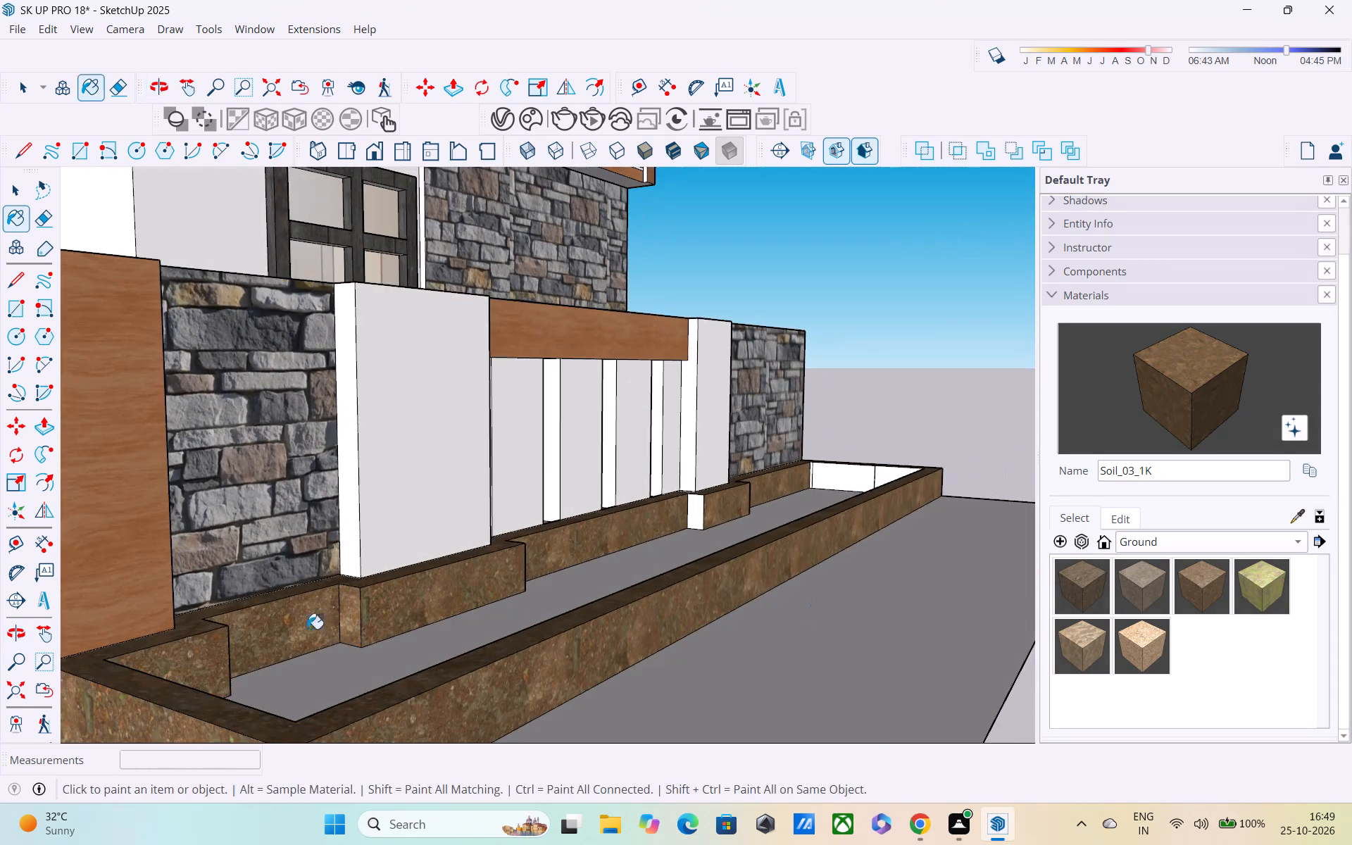
scroll(195, 636, "down", 3)
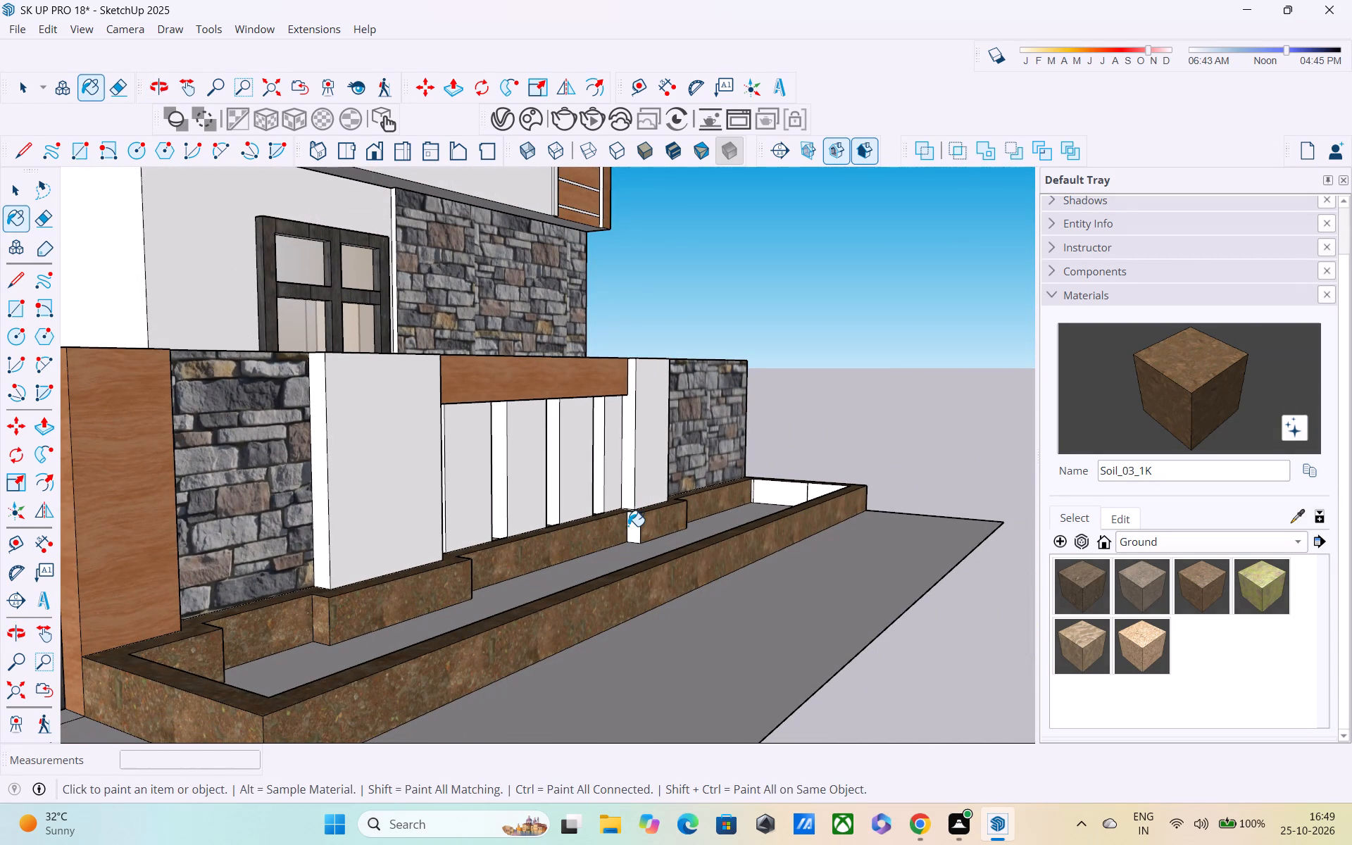
left_click(628, 526)
Paint the planter's inner end faces farthest from the gate, including the narrow strip beside the wall, with Soil_03_1K.
scroll(627, 536, "down", 1)
left_click(767, 499)
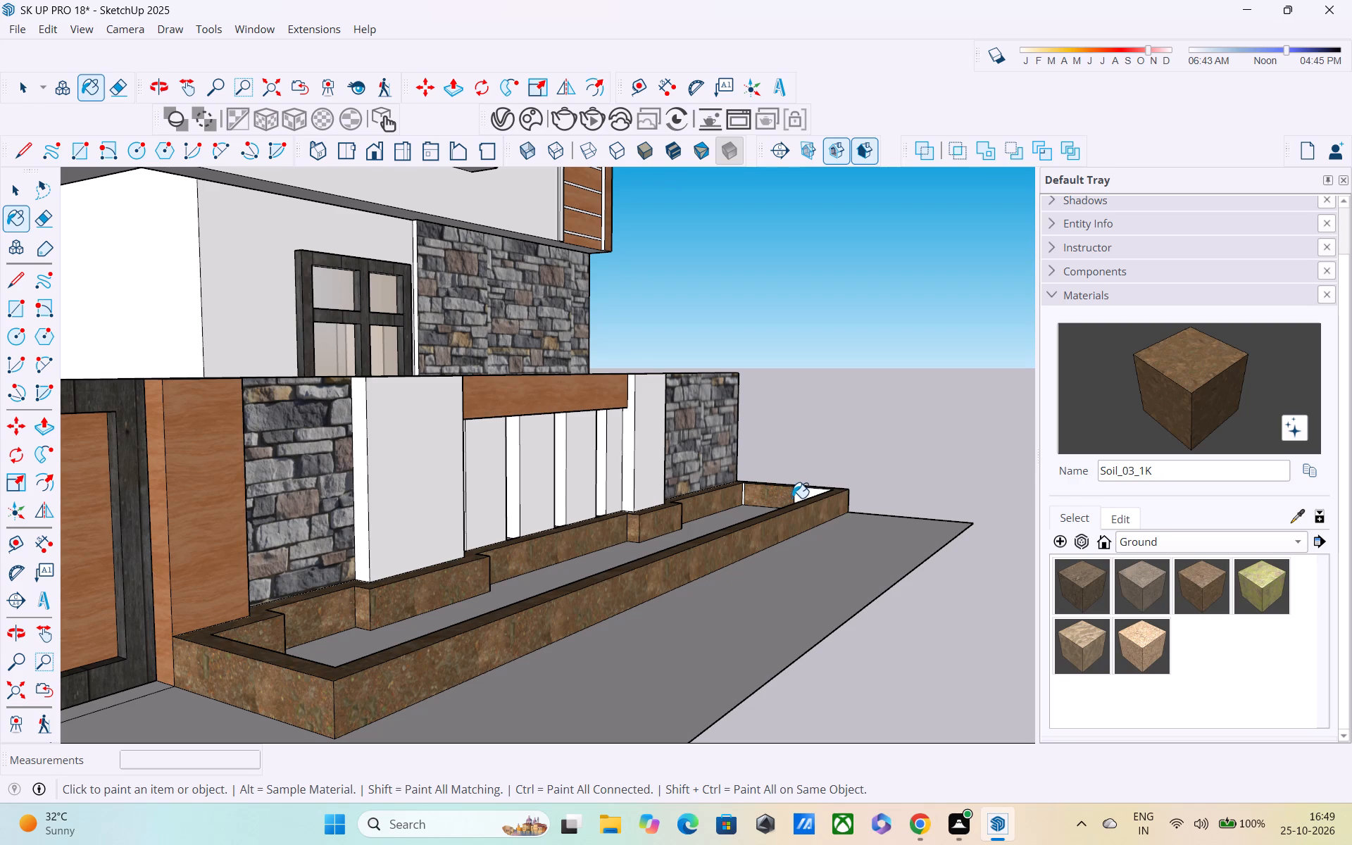
left_click(807, 499)
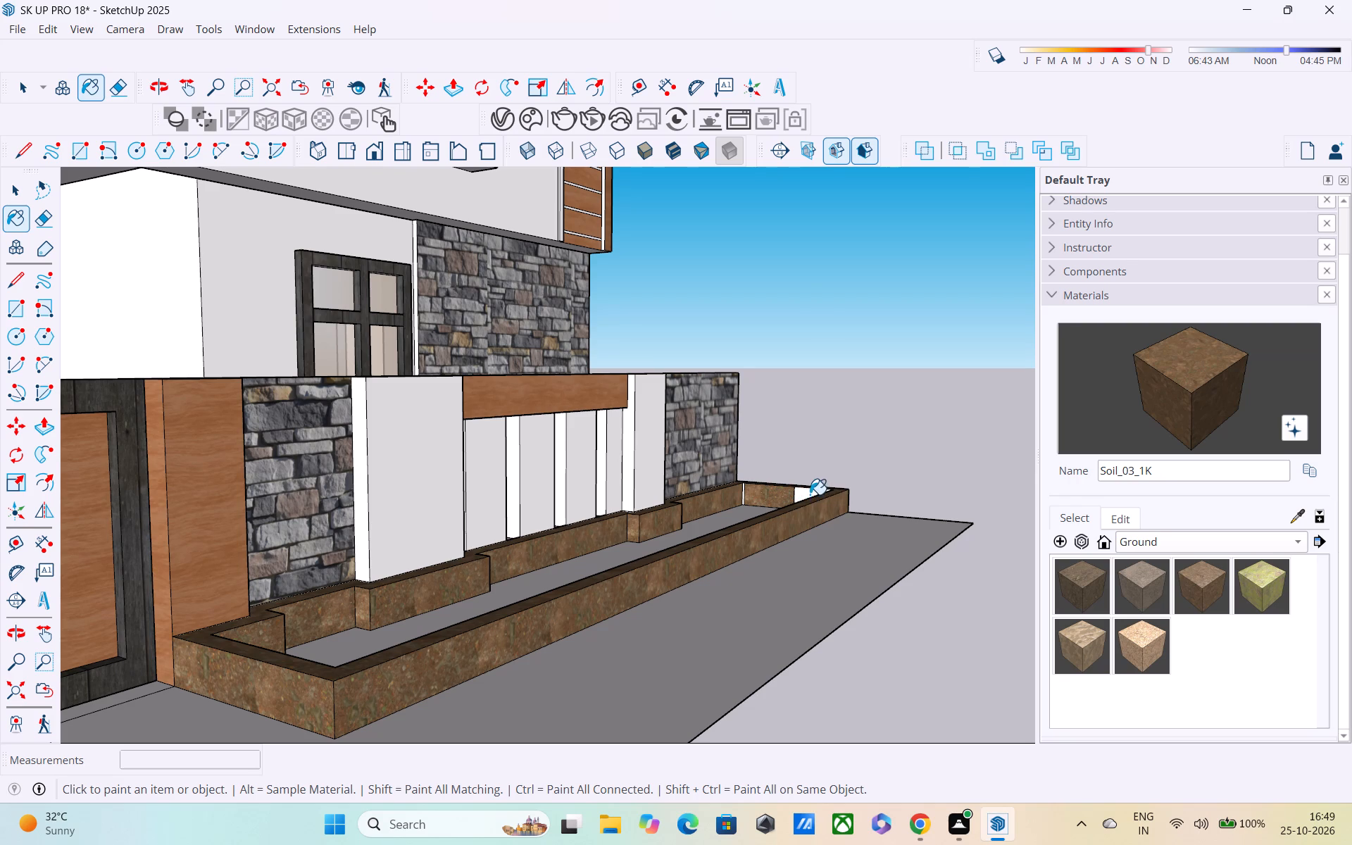
left_click(810, 494)
scroll(731, 493, "up", 8)
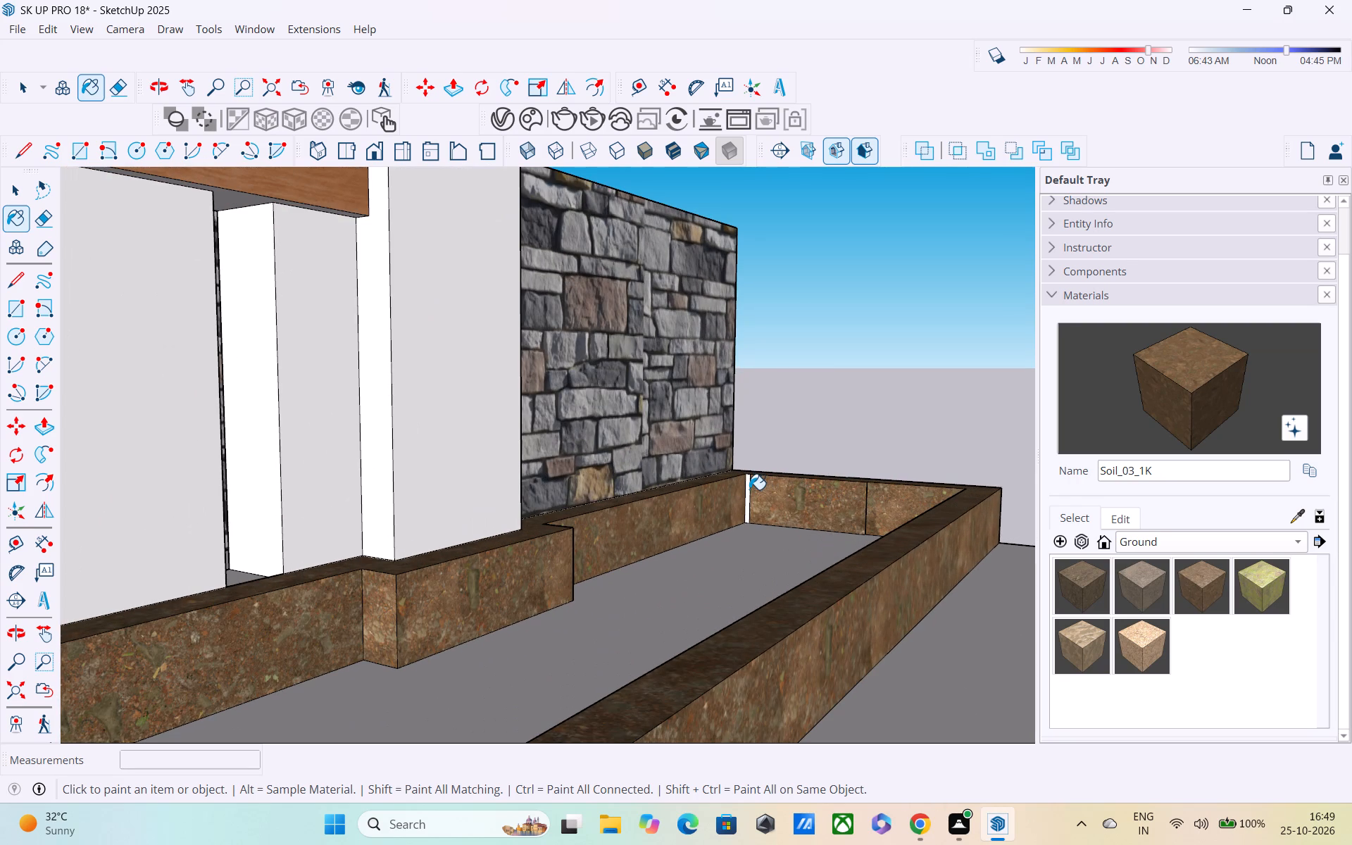
left_click(749, 489)
Examine the painted planter and the boundary wall against the whole front facade.
scroll(739, 489, "down", 4)
middle_click_drag(784, 498, 339, 584)
scroll(289, 558, "down", 6)
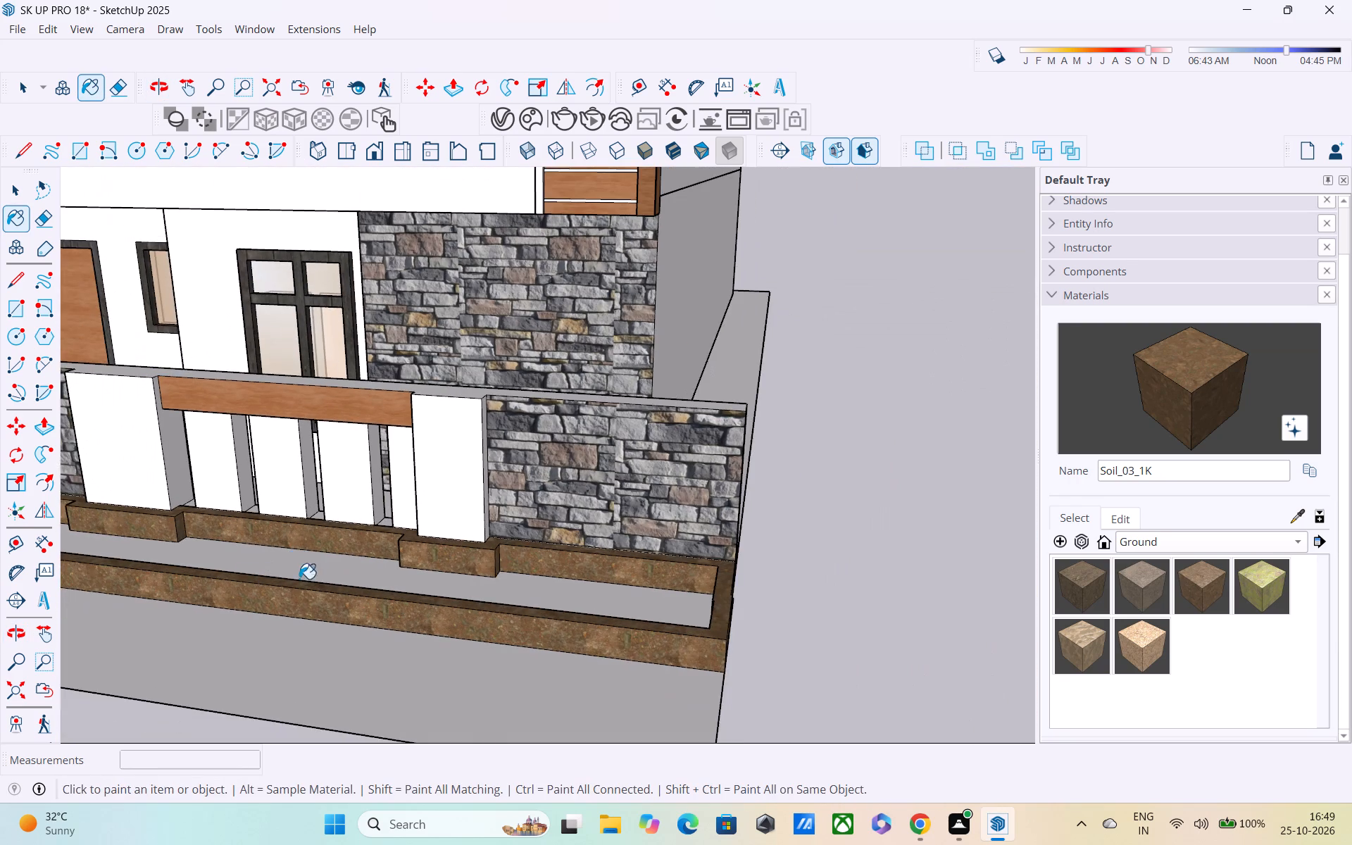
middle_click_drag(325, 579, 339, 575)
scroll(323, 578, "down", 3)
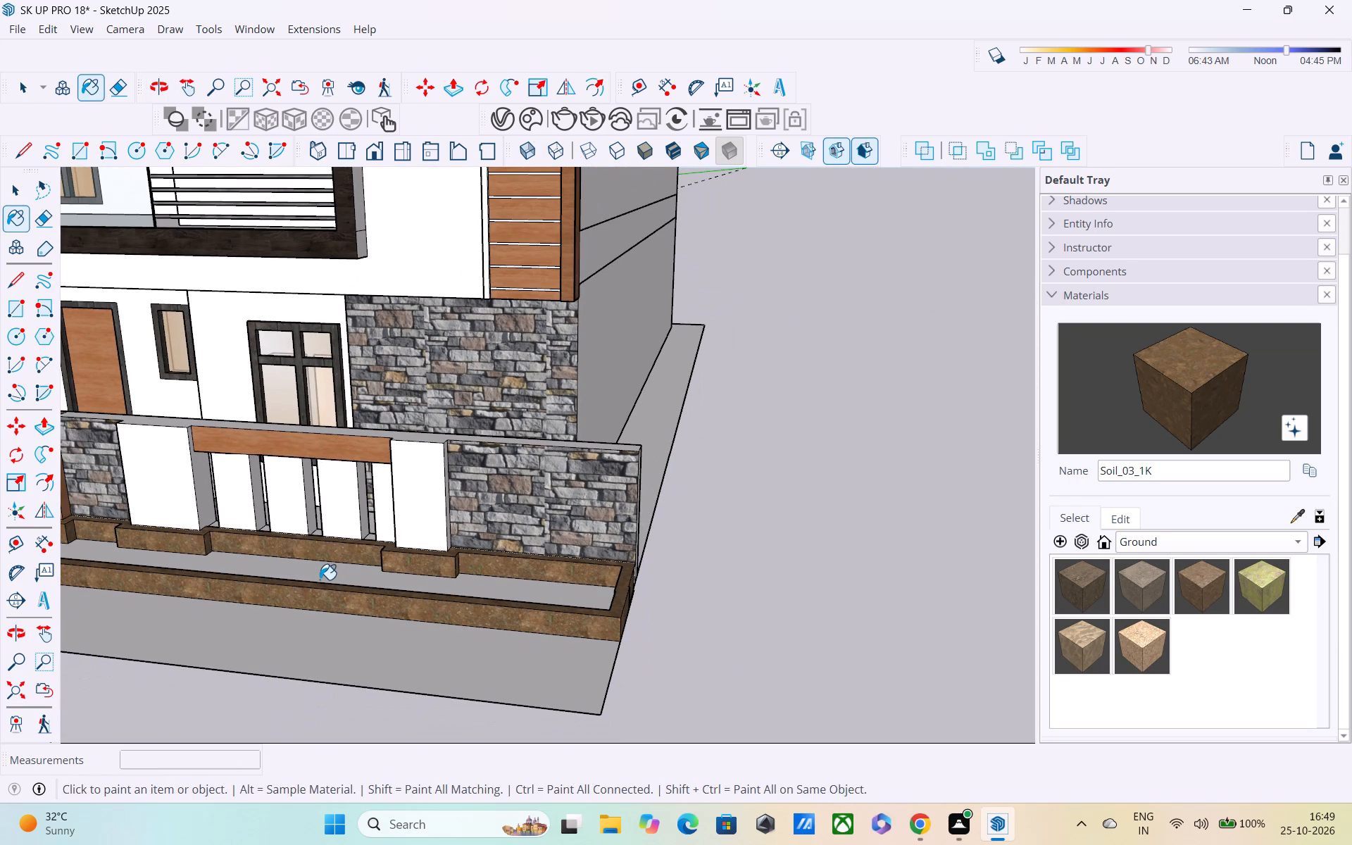
scroll(354, 572, "down", 2)
middle_click_drag(362, 563, 488, 559)
scroll(468, 551, "down", 3)
middle_click_drag(460, 545, 503, 527, "shift")
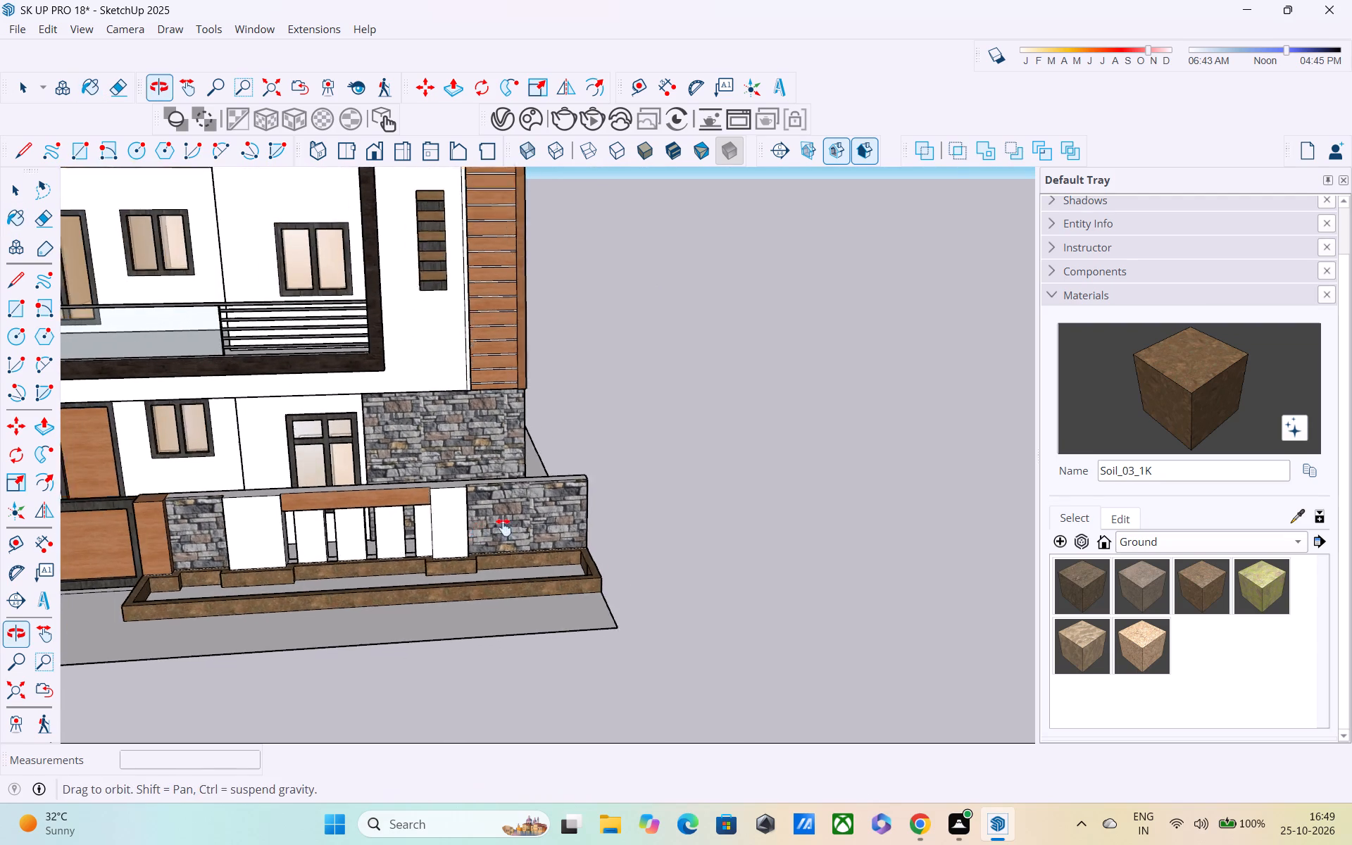
middle_click_drag(503, 527, 713, 452, "shift")
scroll(523, 474, "down", 4)
middle_click_drag(517, 482, 328, 511)
scroll(327, 511, "up", 1)
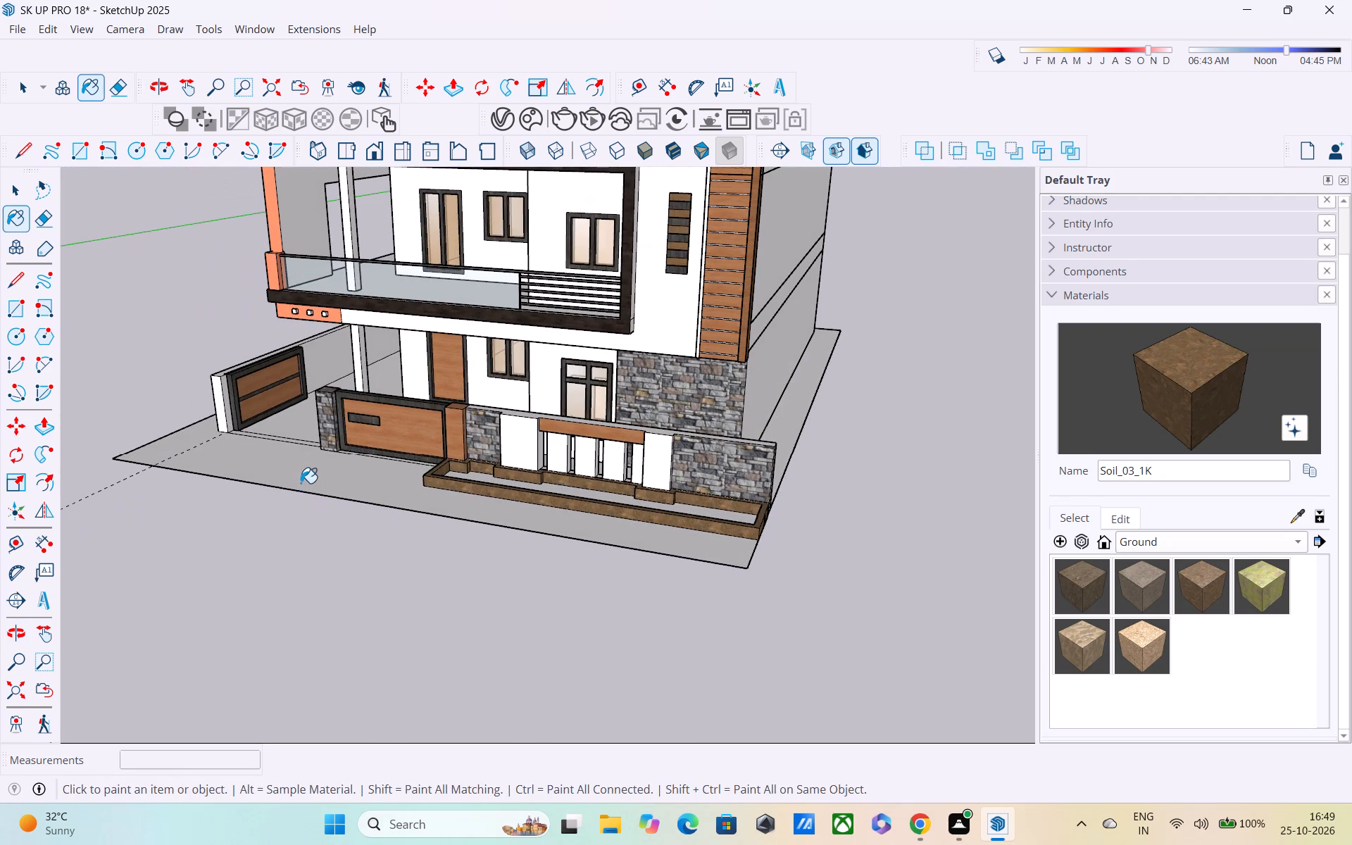
Erase the dashed guide line running across the ground in front of the gate opening.
key("e")
left_click_drag(284, 421, 275, 465)
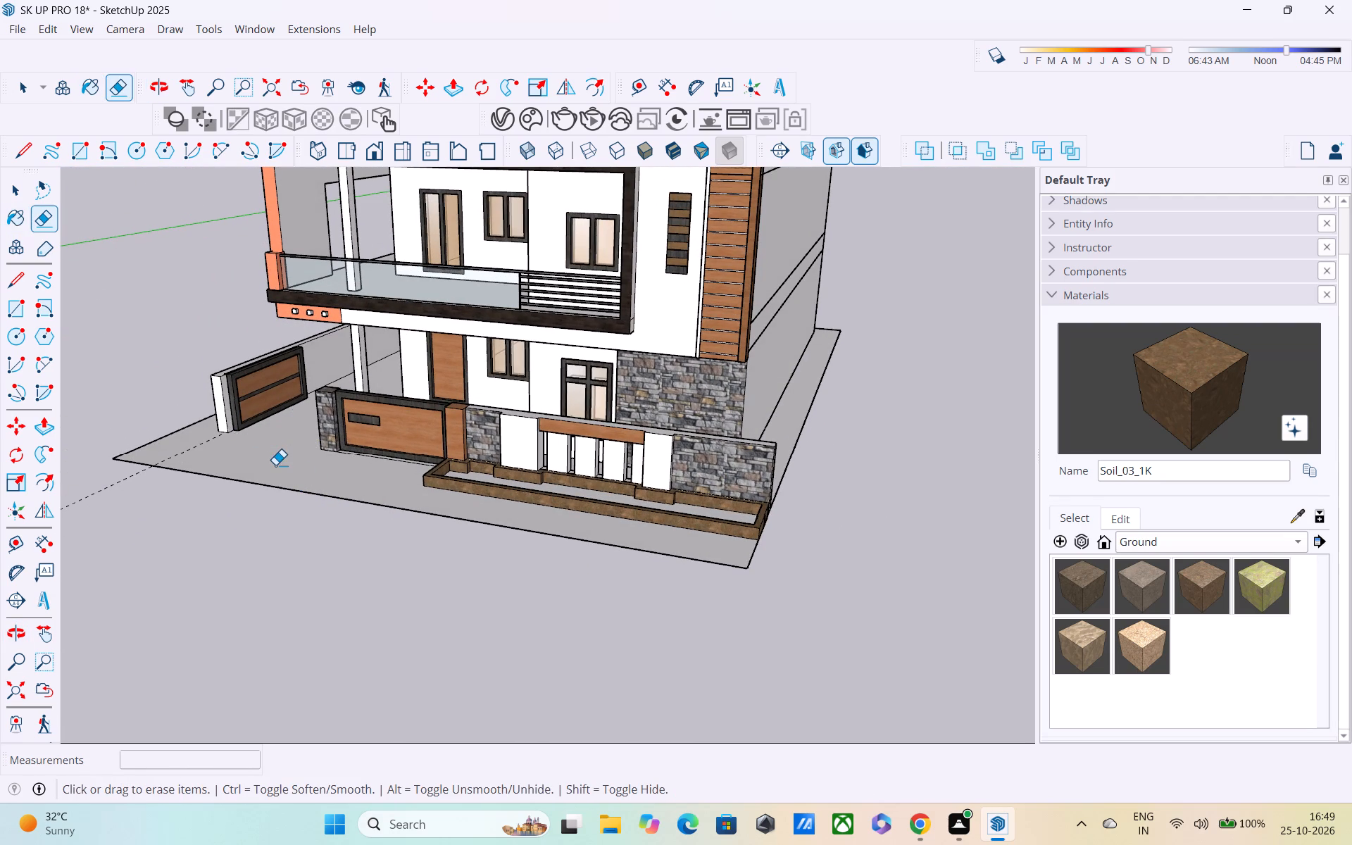
middle_click_drag(276, 465, 493, 465)
scroll(161, 532, "down", 2)
left_click_drag(92, 601, 254, 622)
scroll(249, 573, "down", 4)
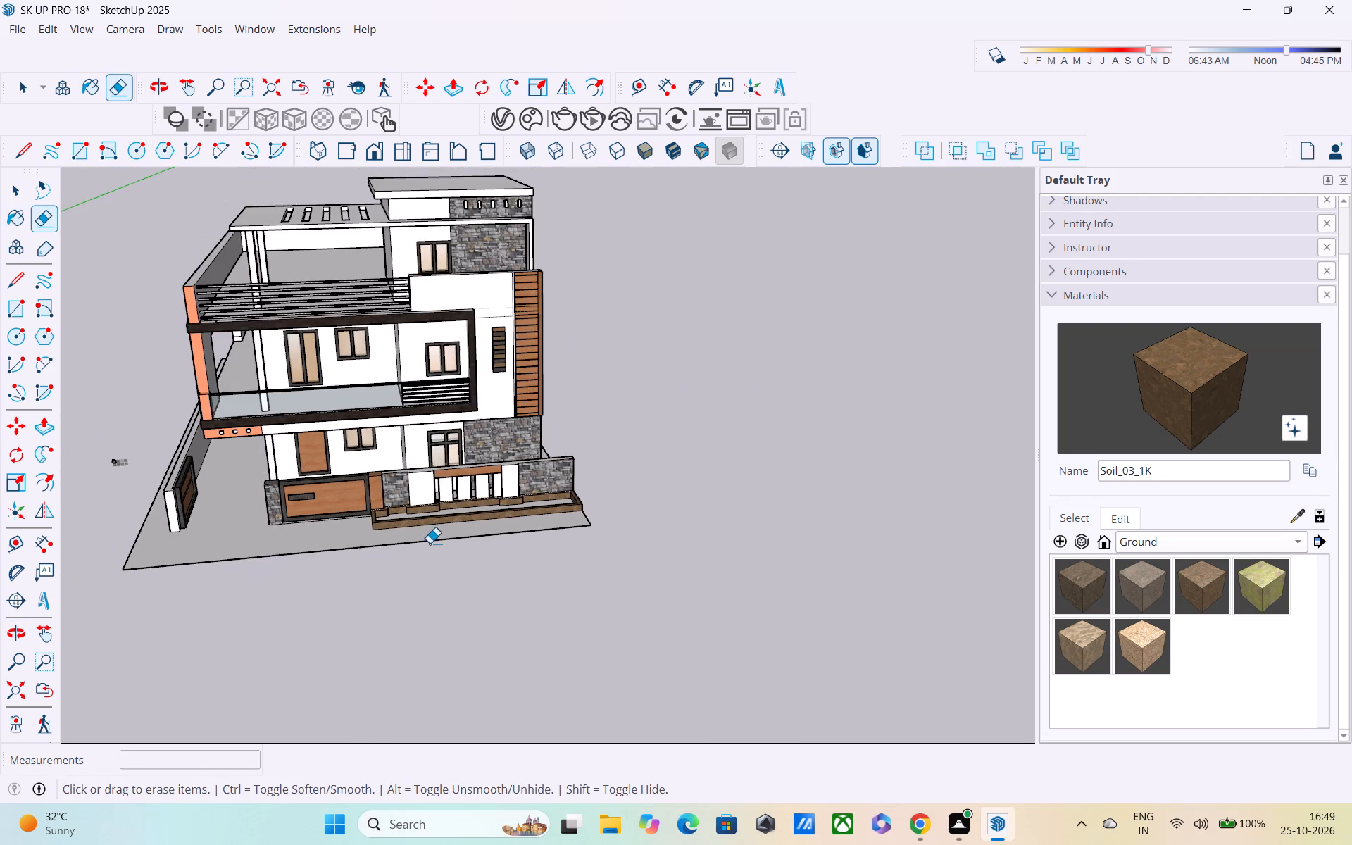
middle_click_drag(549, 522, 272, 632)
key("space")
Paint the projecting white front wall of the upper storey with D01_Frost_White from the Solid Colors collection.
middle_click_drag(582, 467, 666, 247)
middle_click_drag(453, 316, 515, 319)
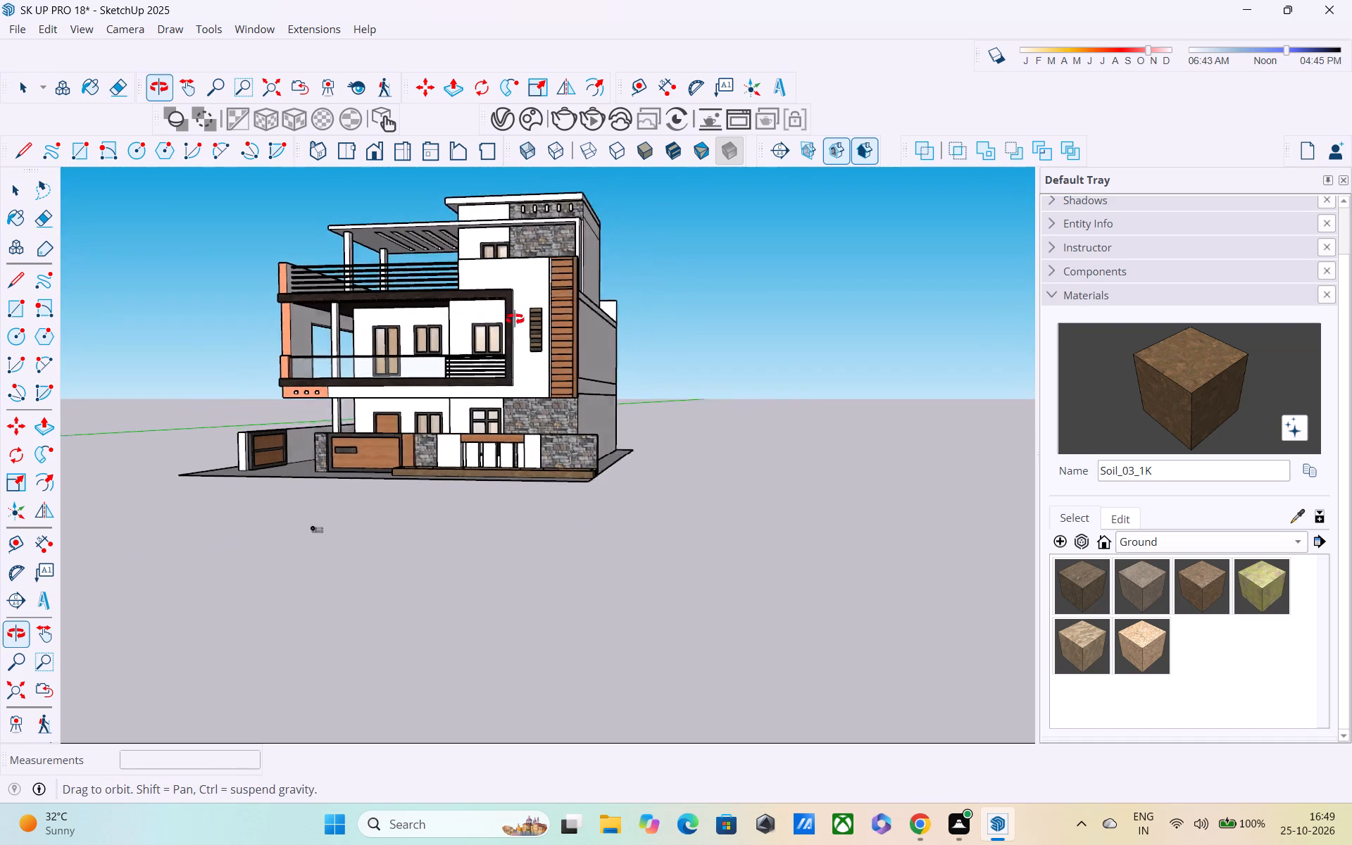
middle_click_drag(515, 319, 607, 308)
scroll(440, 342, "down", 4)
middle_click_drag(402, 364, 470, 418)
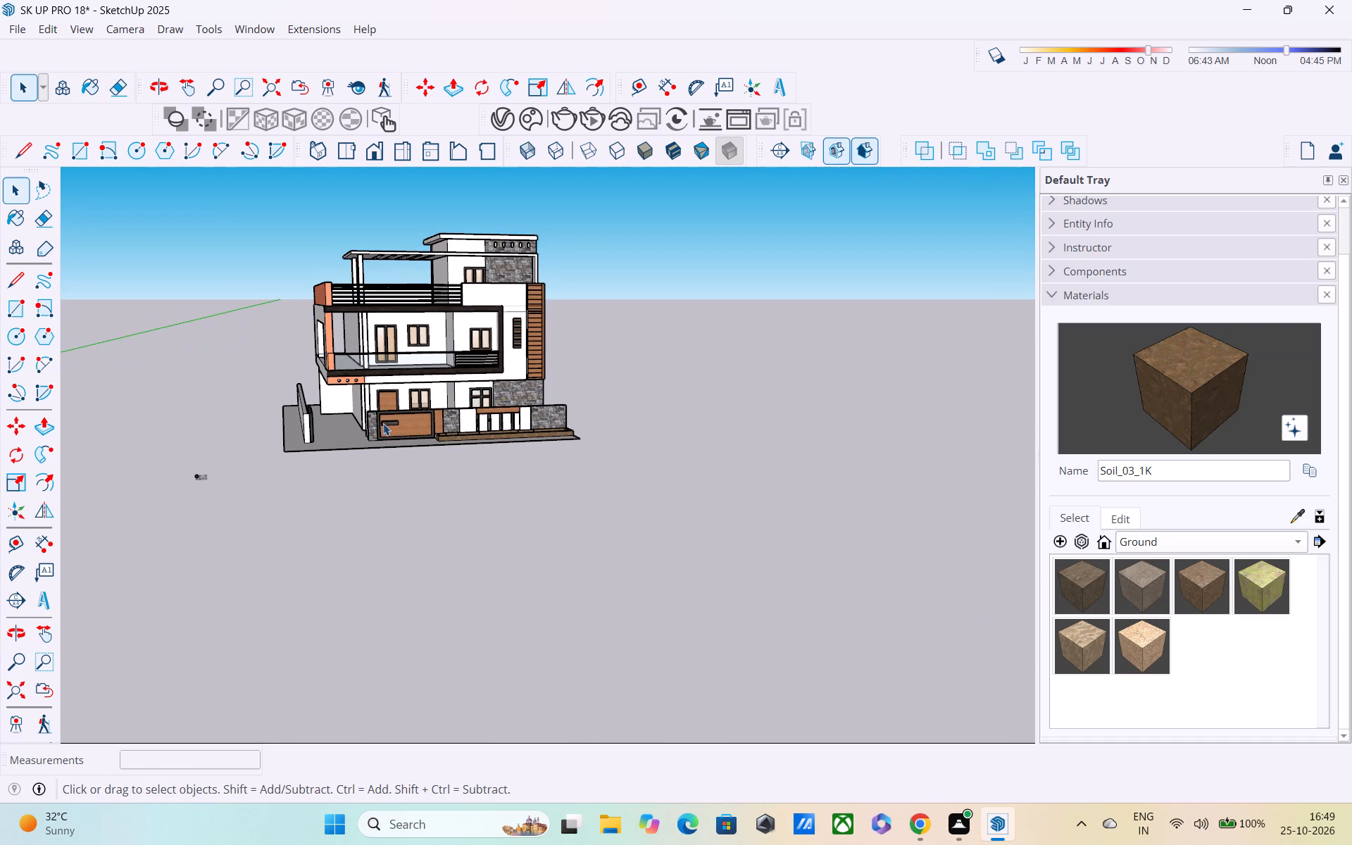
left_click(1153, 542)
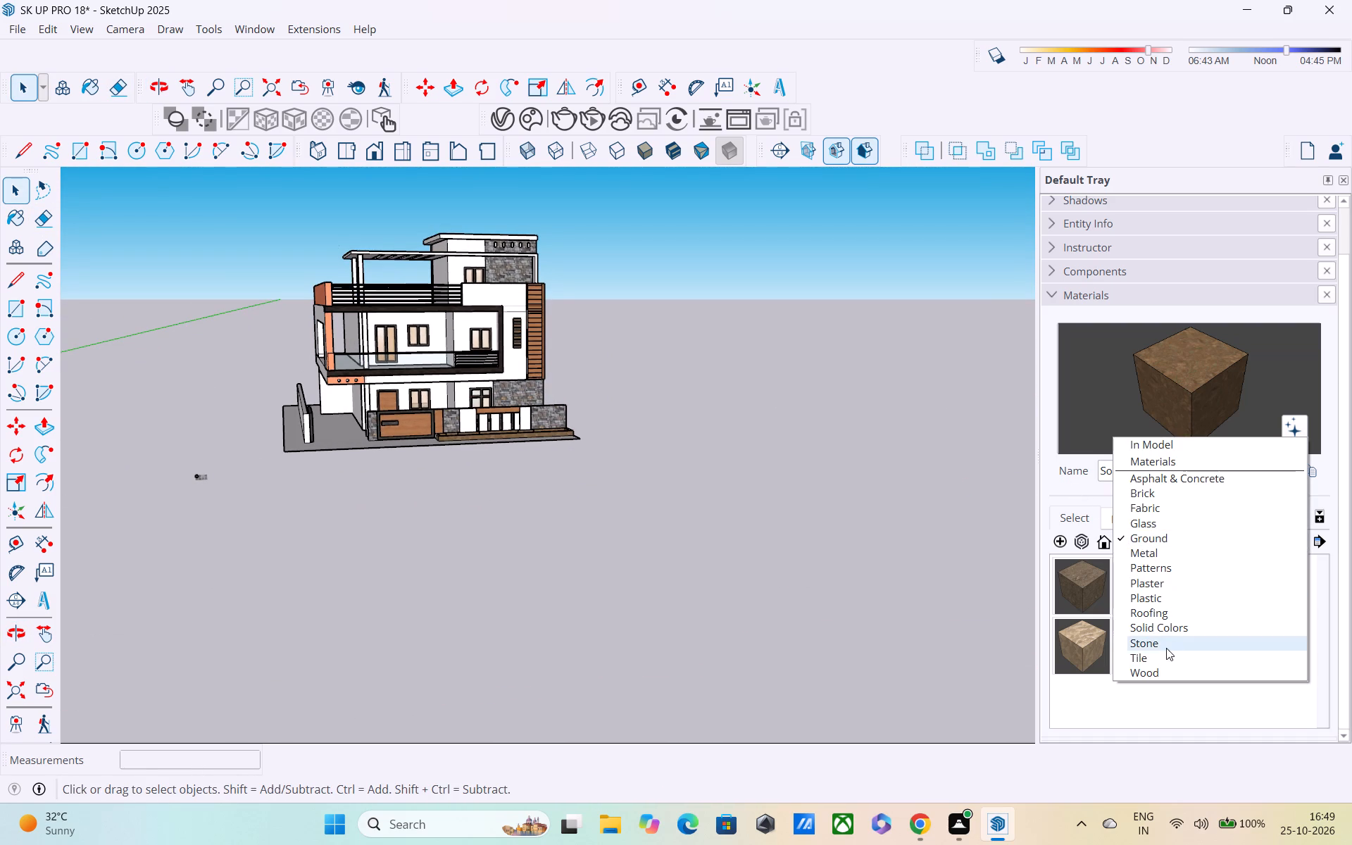
left_click(1152, 633)
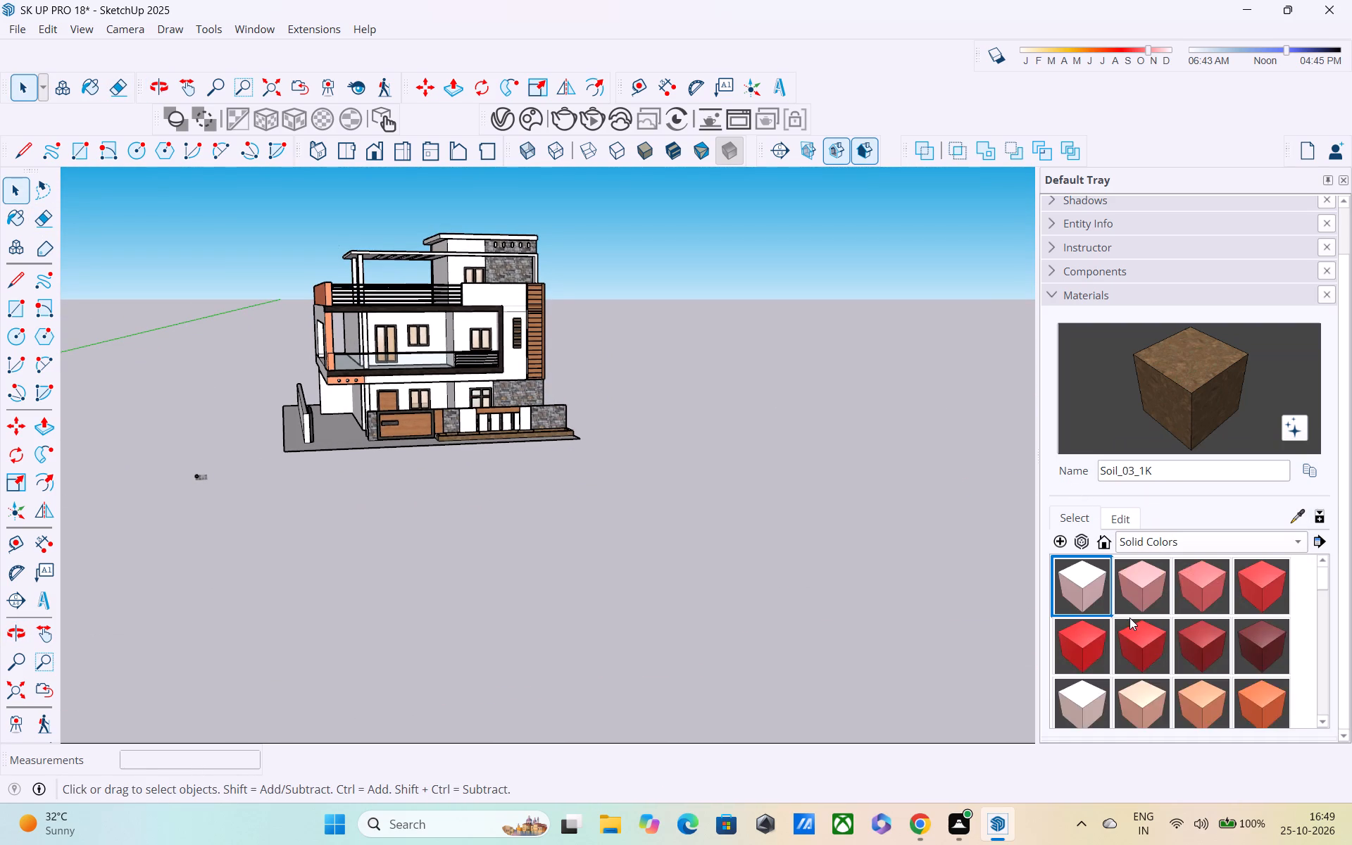
scroll(1129, 618, "down", 9)
scroll(1127, 615, "up", 3)
left_click(1083, 642)
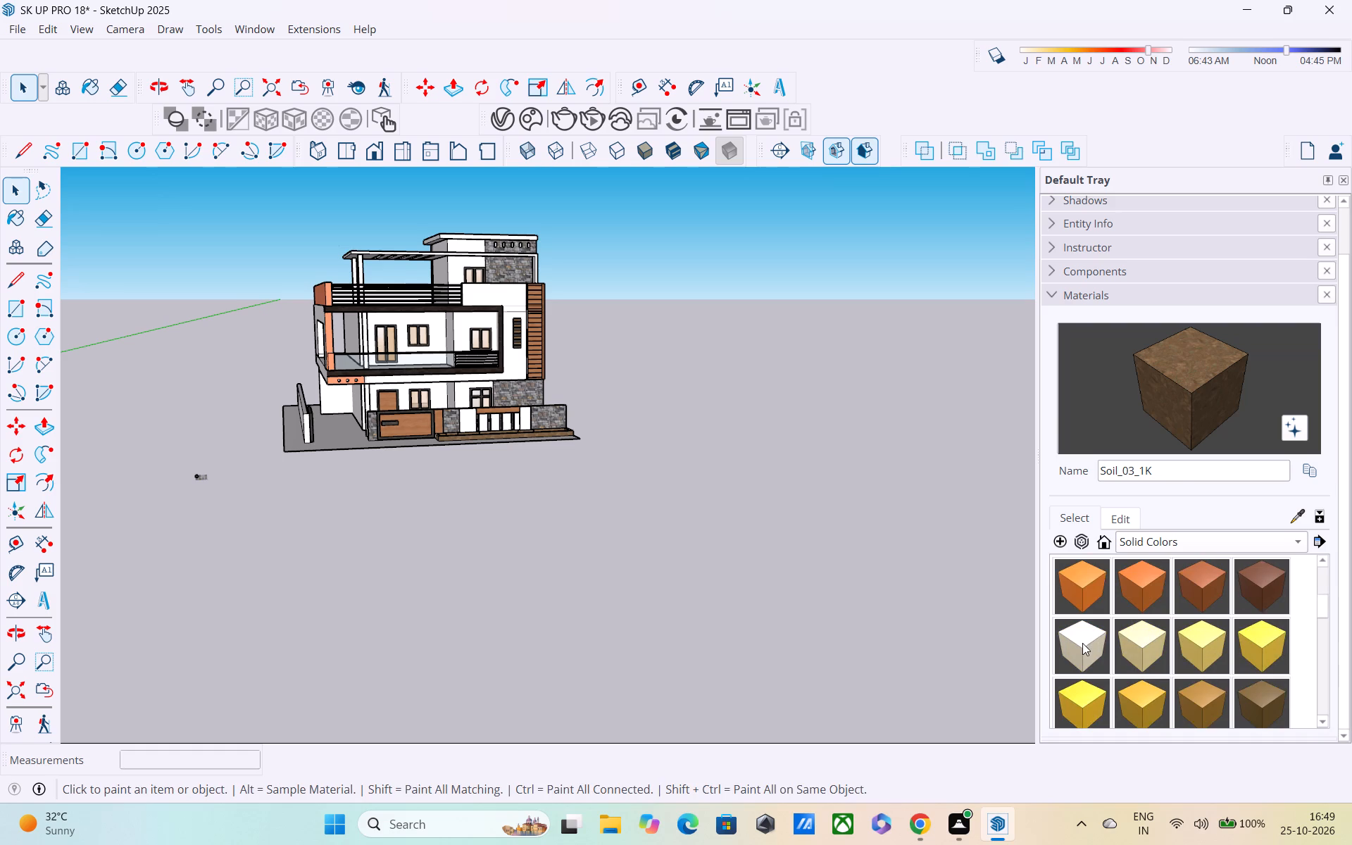
middle_click_drag(588, 407, 308, 430)
scroll(446, 290, "up", 4)
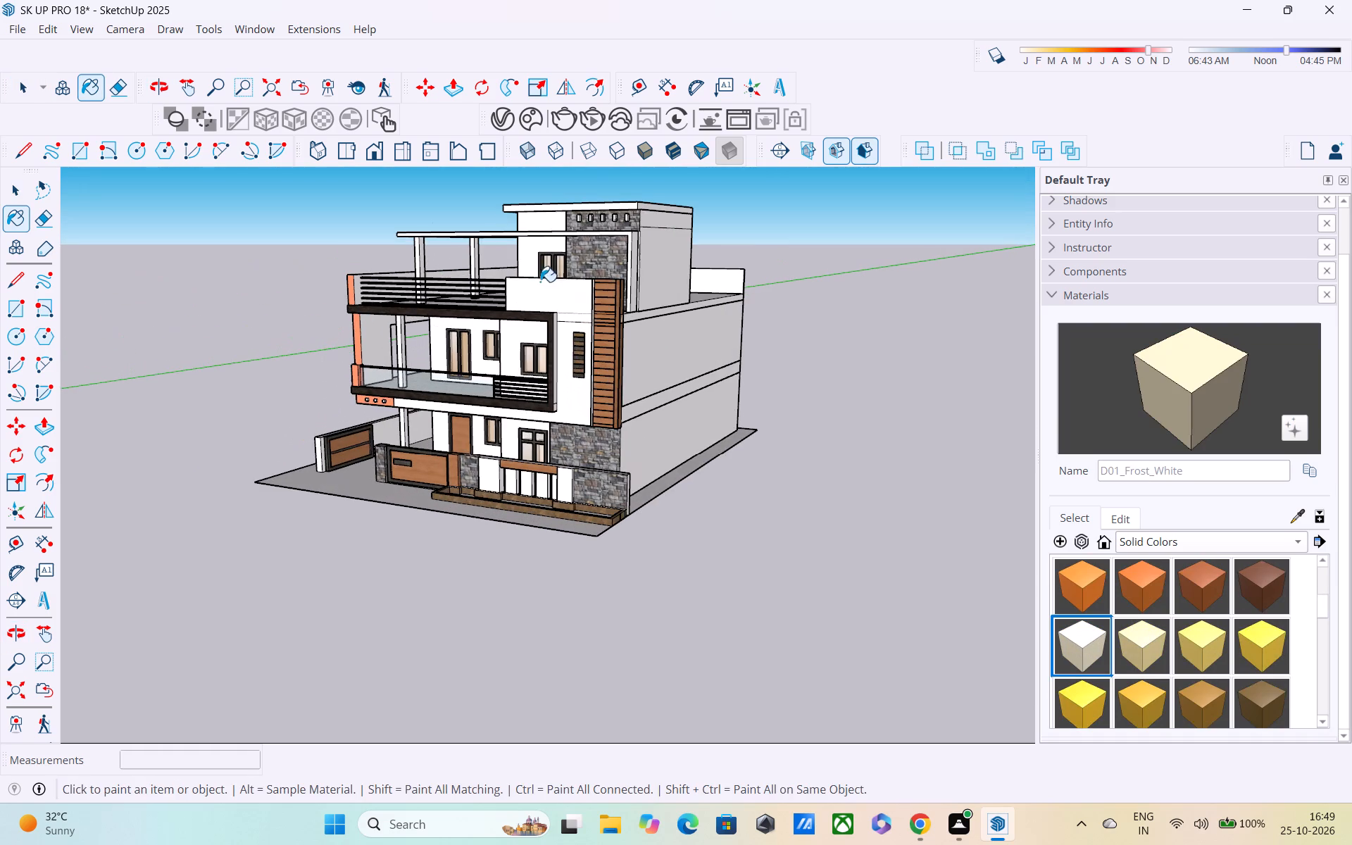
left_click(558, 294)
Paint the long windowless side wall, its thin top strip and the top-storey room's side wall with D01_Frost_White.
middle_click_drag(584, 339, 456, 268)
left_click(668, 344)
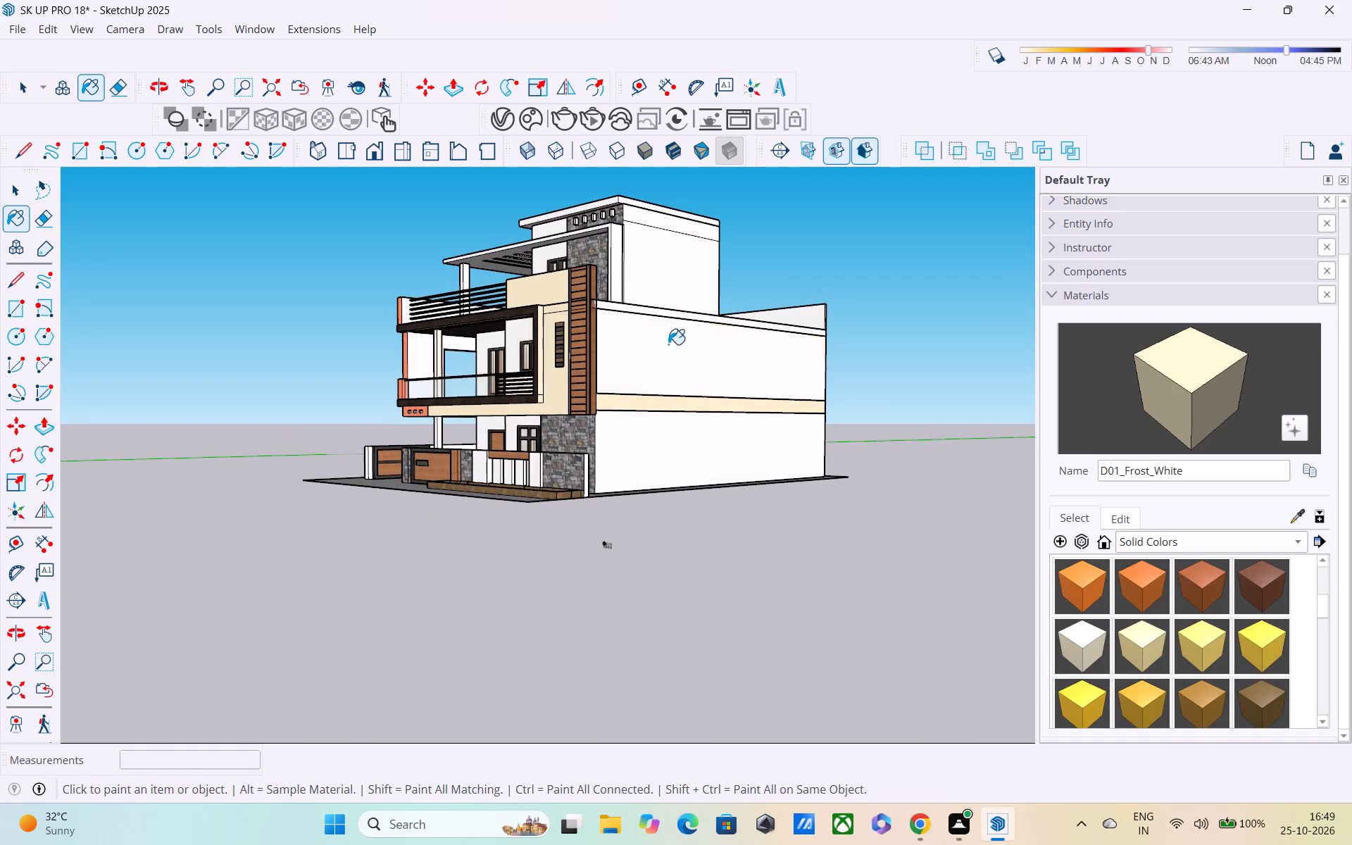
left_click(672, 420)
middle_click_drag(678, 443, 670, 490)
left_click(684, 316)
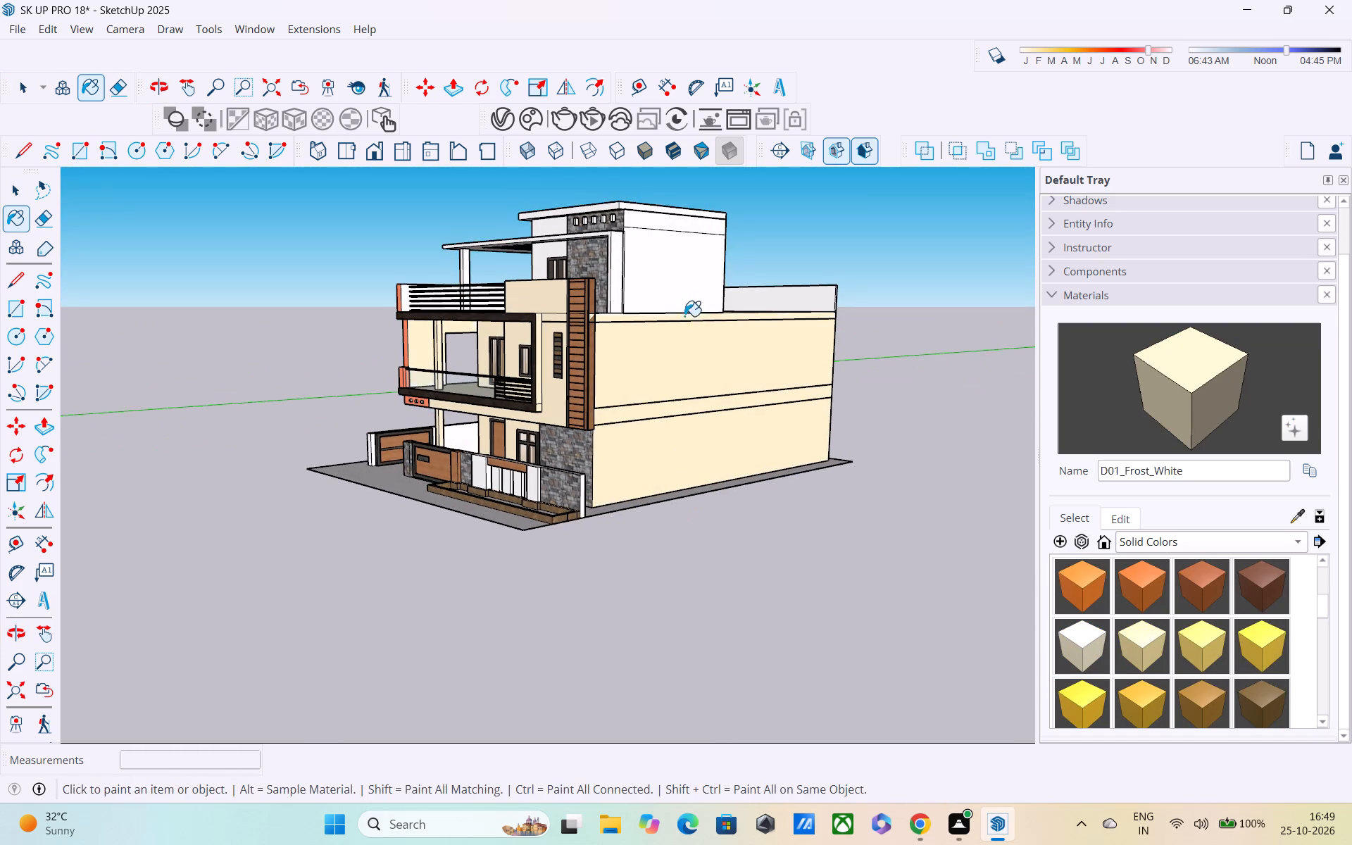
left_click(682, 286)
middle_click_drag(677, 297, 635, 346)
left_click(610, 298)
Examine the painted walls from the front facade and both side elevations of the house.
middle_click_drag(623, 334, 816, 306)
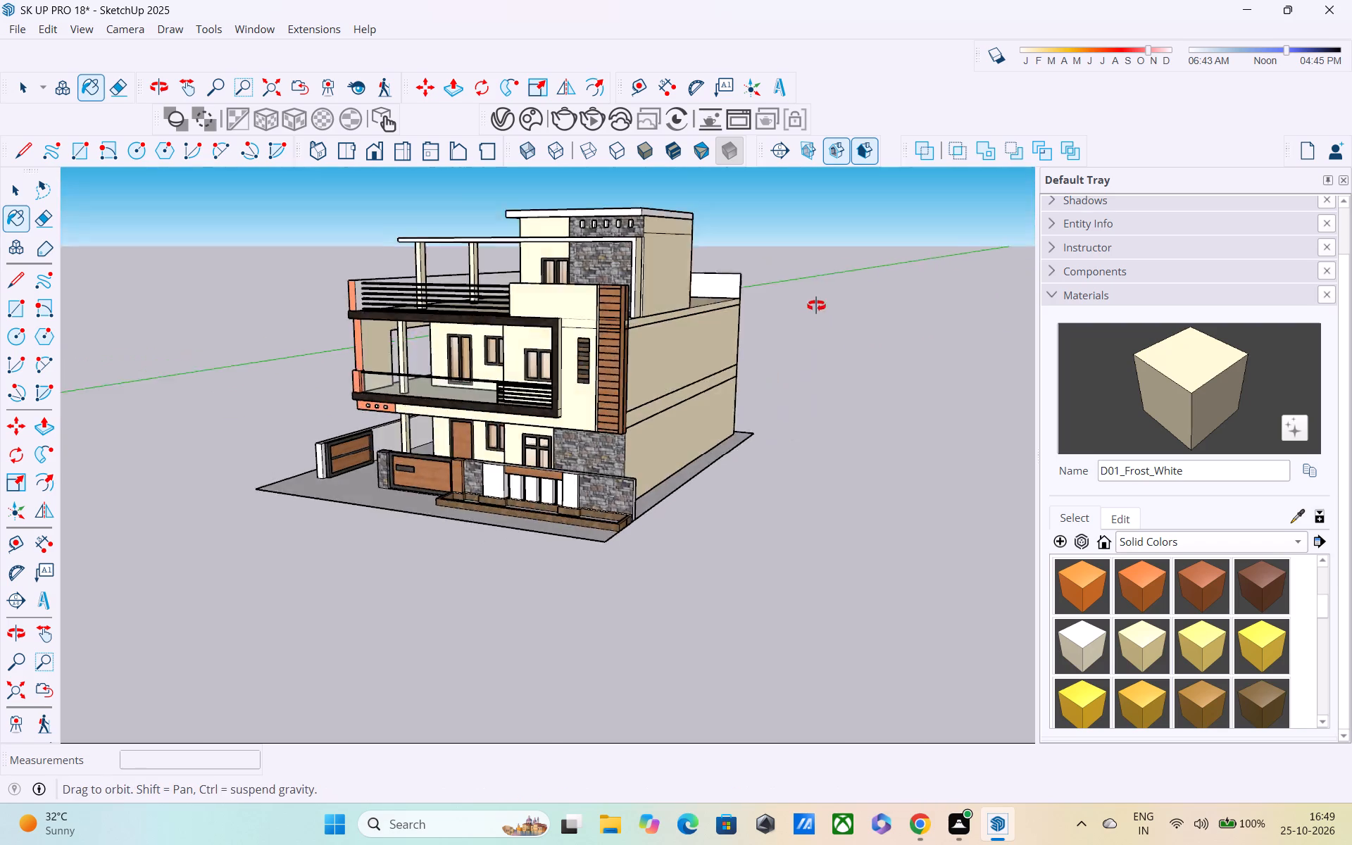
middle_click_drag(816, 306, 849, 289)
scroll(565, 334, "down", 6)
middle_click_drag(561, 363, 740, 356)
middle_click_drag(628, 382, 362, 384)
scroll(479, 350, "up", 5)
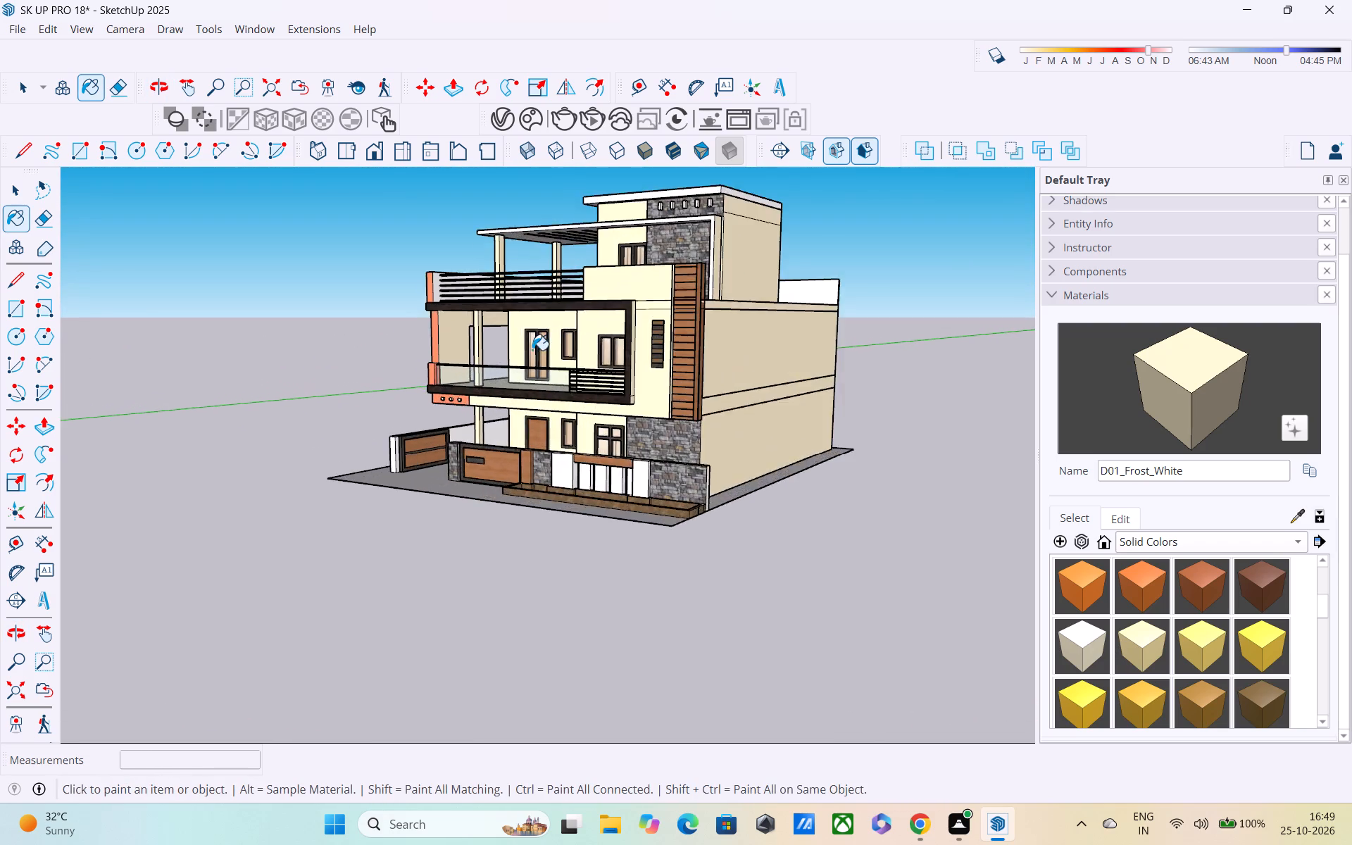
middle_click_drag(545, 352, 420, 412)
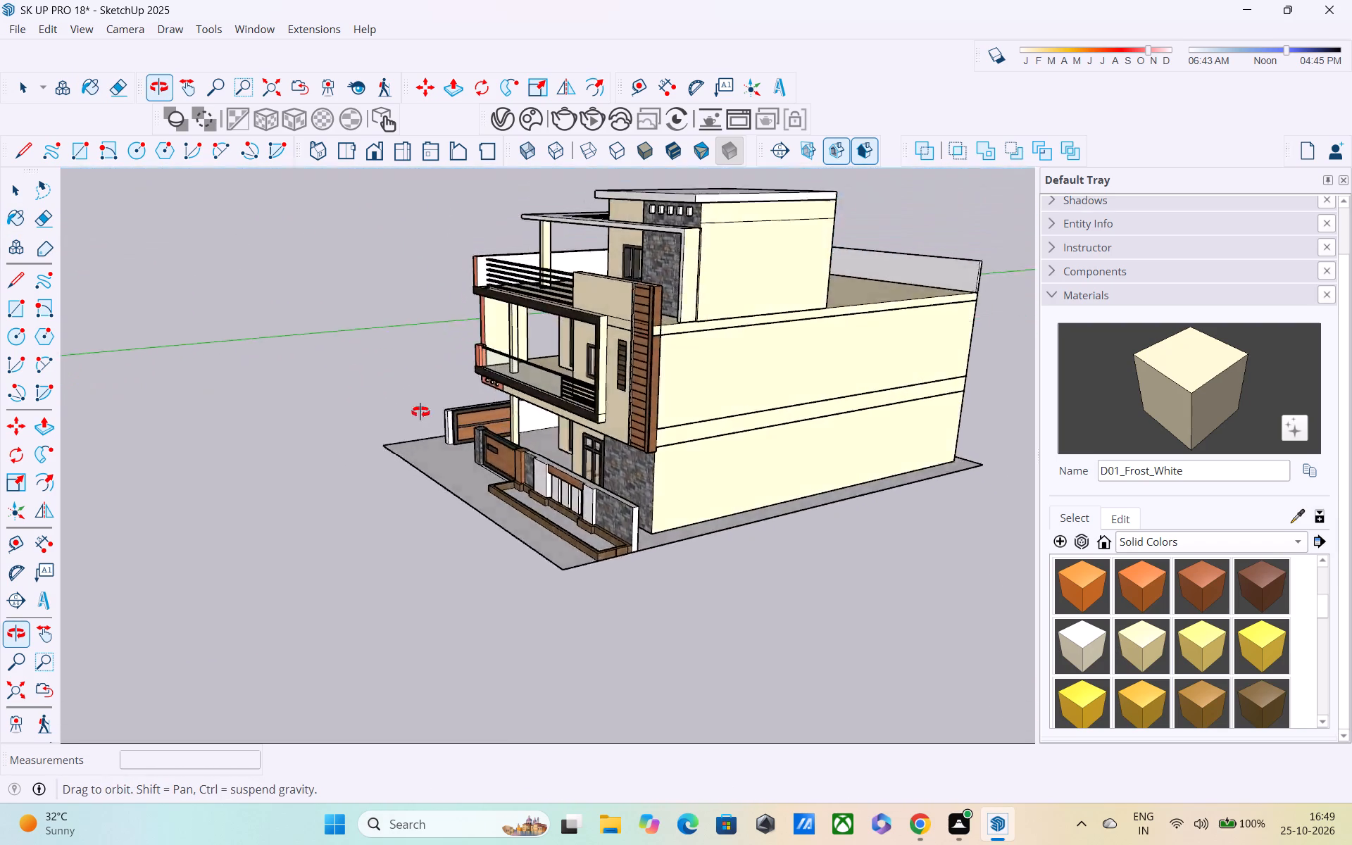
middle_click_drag(420, 412, 970, 339)
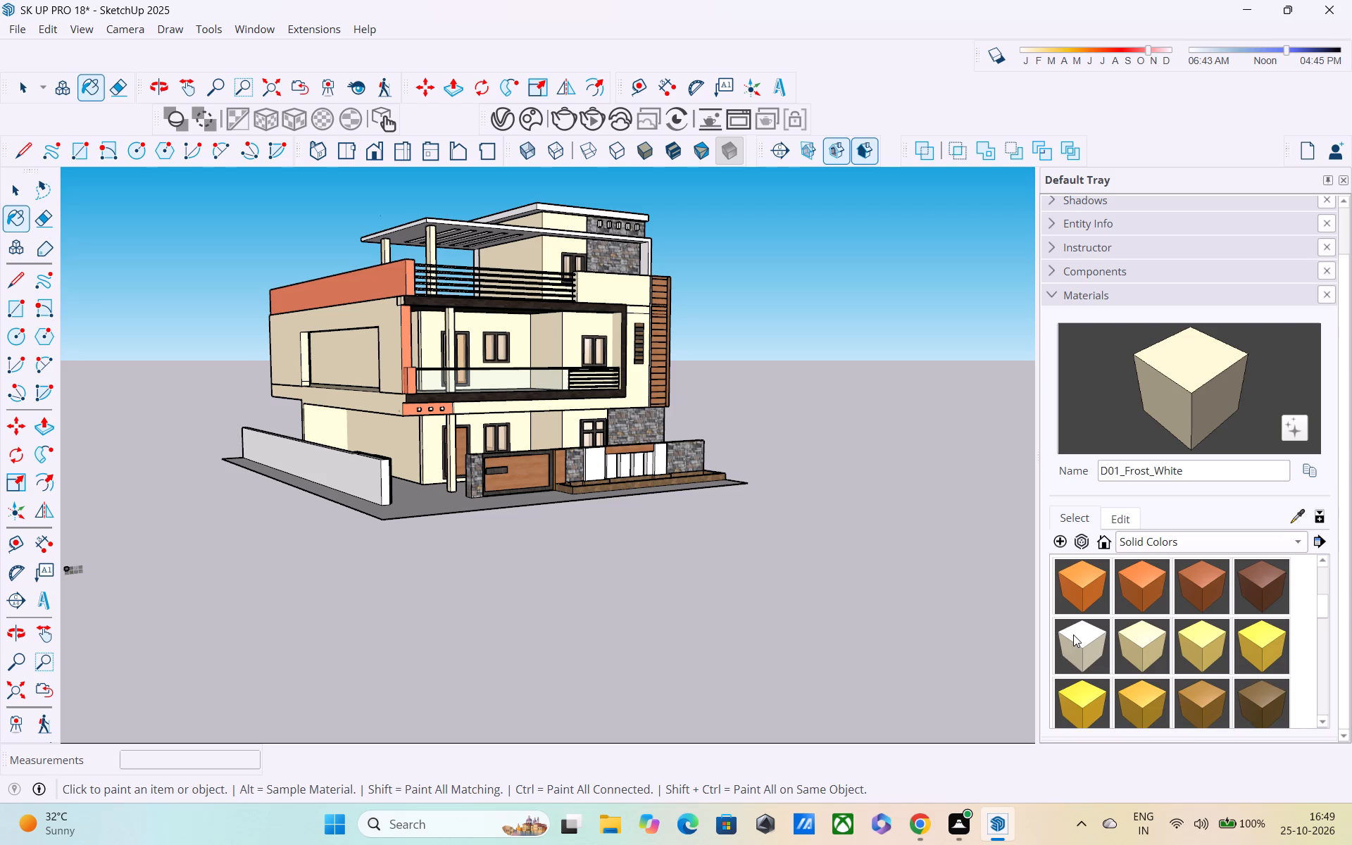
Paint the first-floor side wall around the large opening and the projecting front wall with E01_Mint_Frost from Solid Colors.
left_click(1073, 634)
scroll(1100, 630, "down", 1)
left_click(1085, 686)
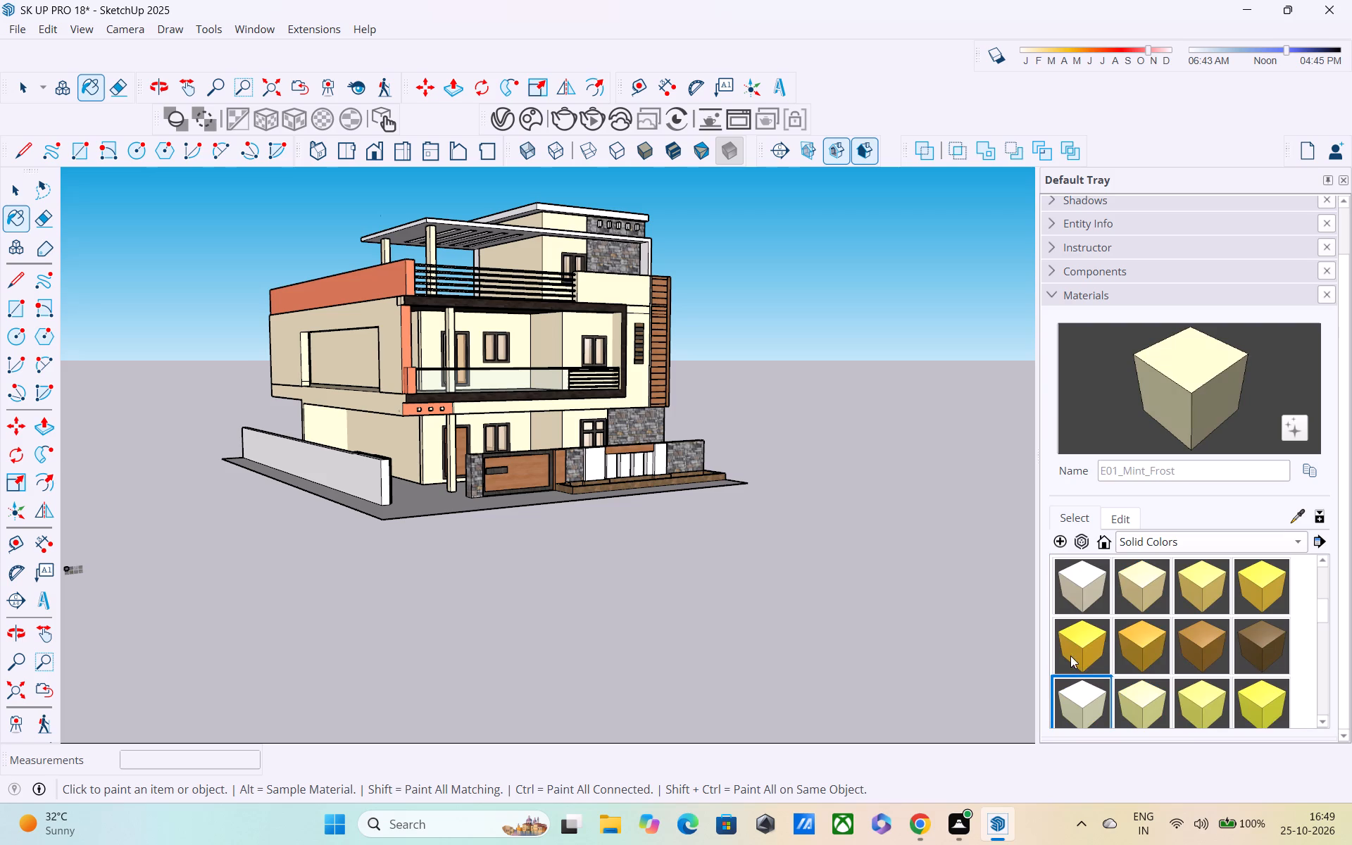
middle_click_drag(1053, 580, 580, 561)
left_click(394, 356)
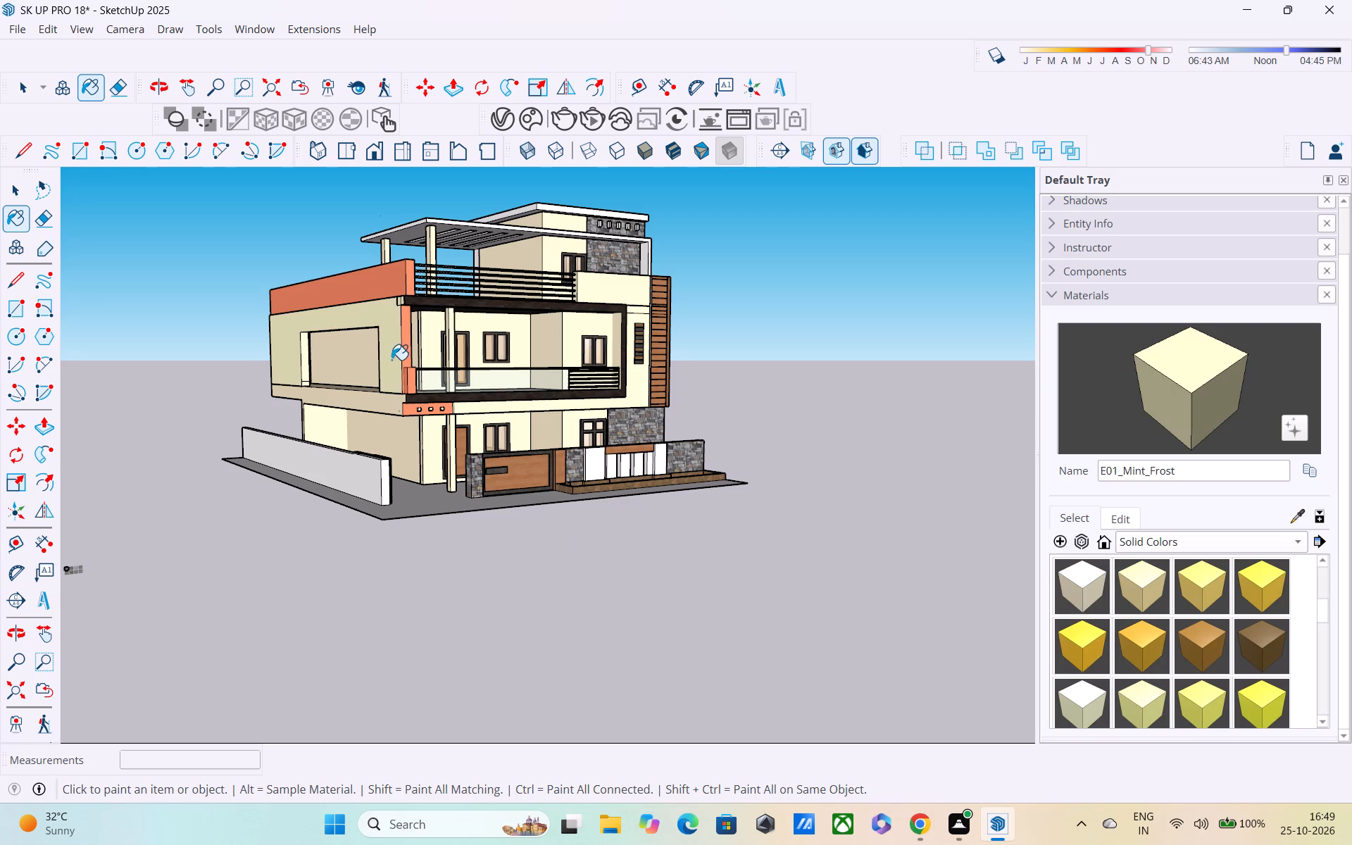
left_click(635, 288)
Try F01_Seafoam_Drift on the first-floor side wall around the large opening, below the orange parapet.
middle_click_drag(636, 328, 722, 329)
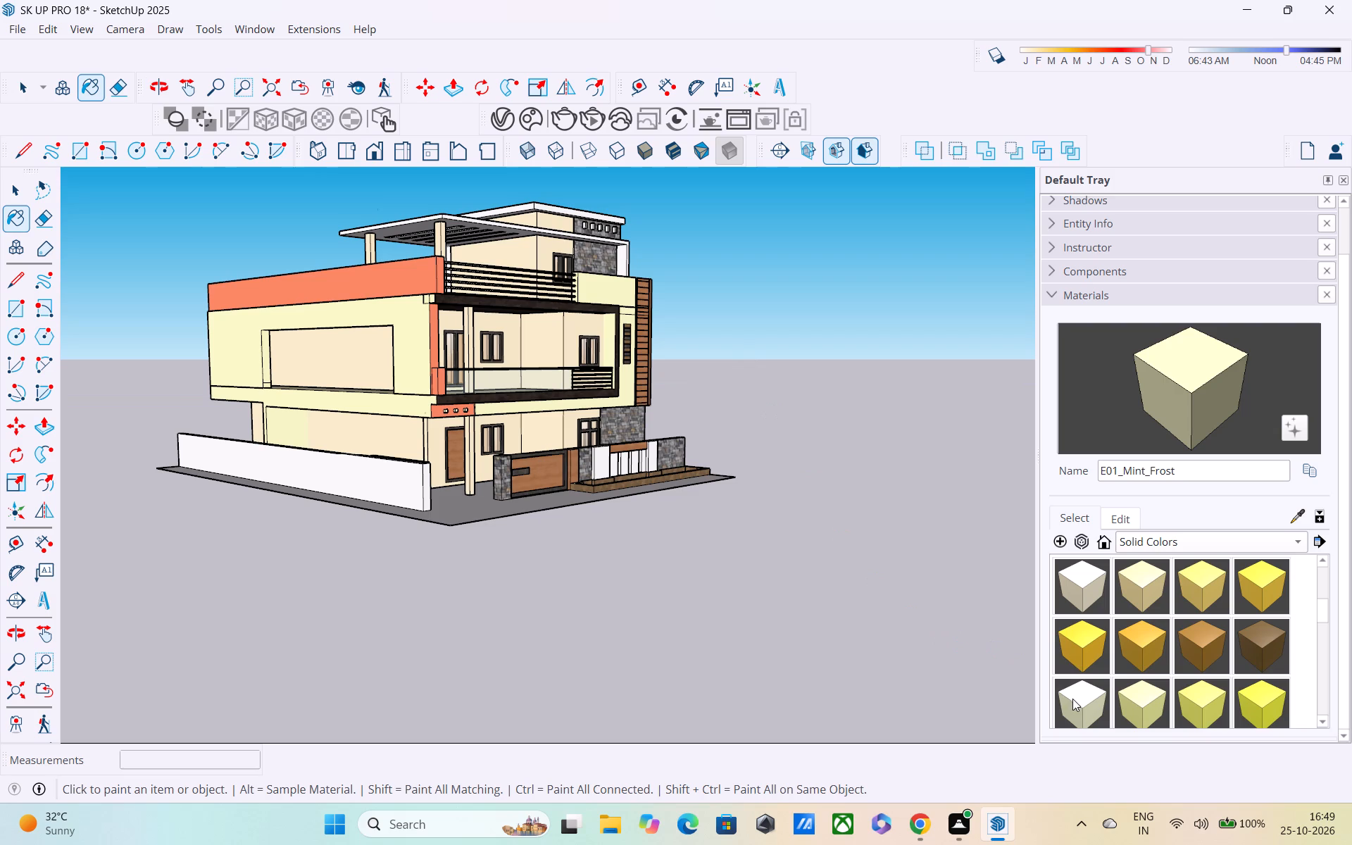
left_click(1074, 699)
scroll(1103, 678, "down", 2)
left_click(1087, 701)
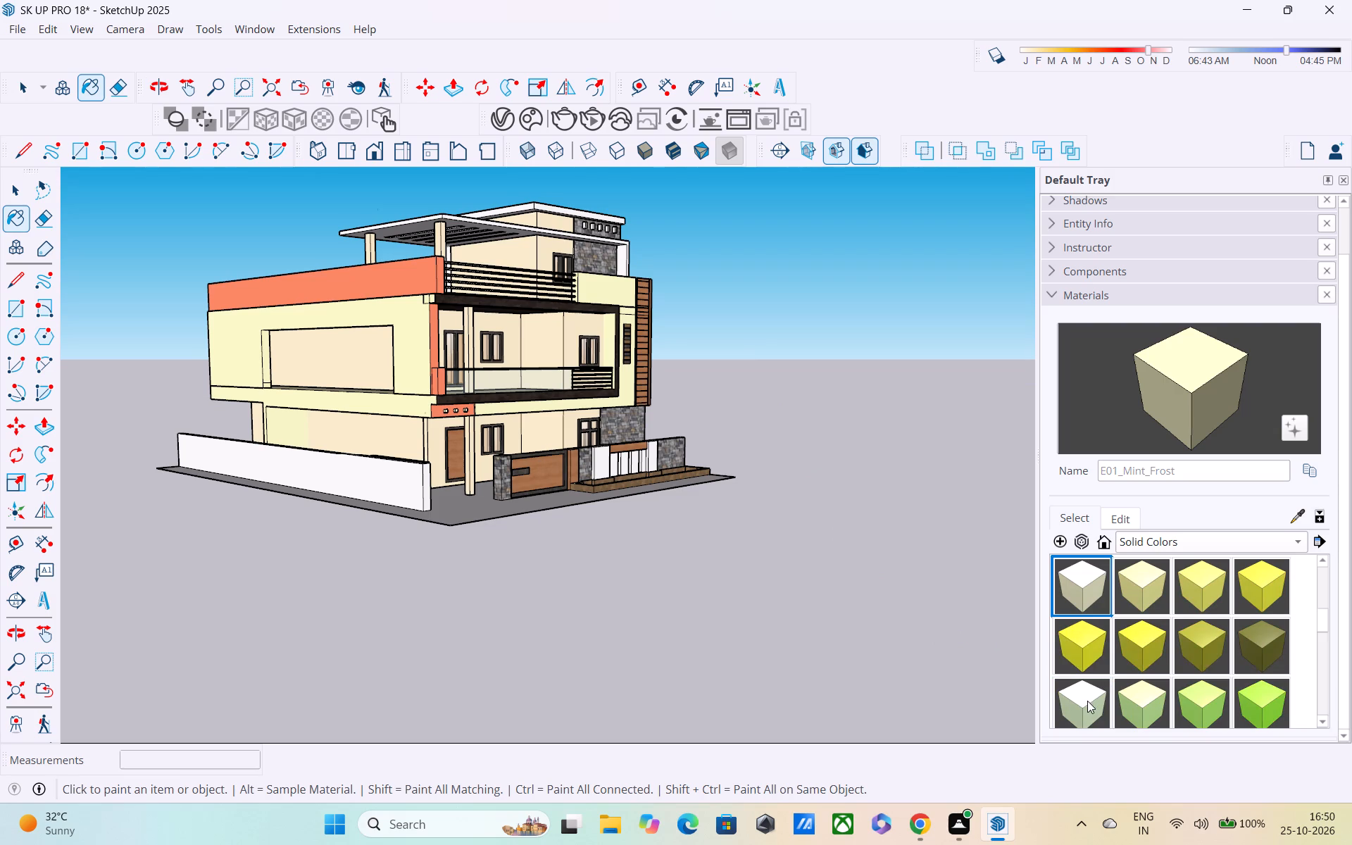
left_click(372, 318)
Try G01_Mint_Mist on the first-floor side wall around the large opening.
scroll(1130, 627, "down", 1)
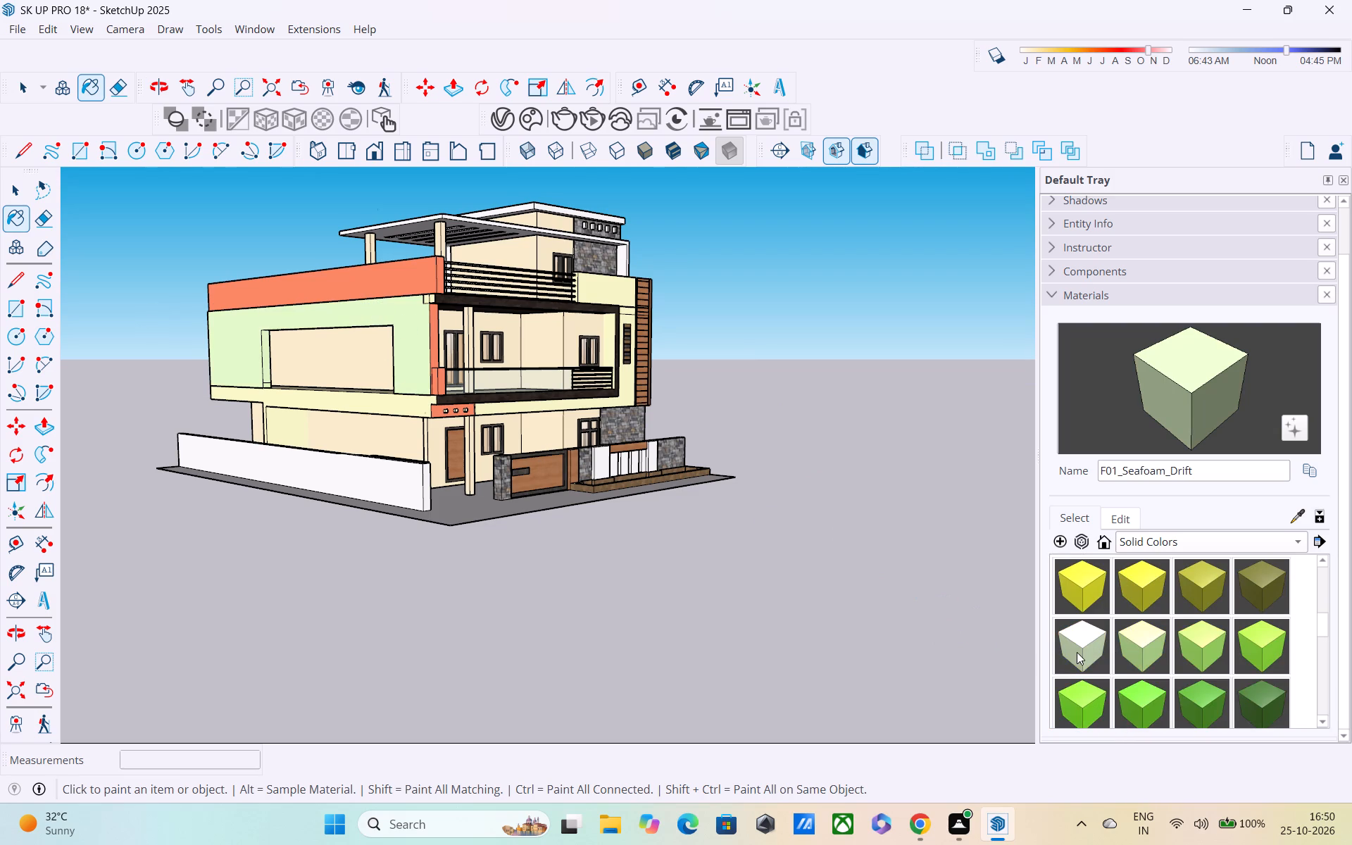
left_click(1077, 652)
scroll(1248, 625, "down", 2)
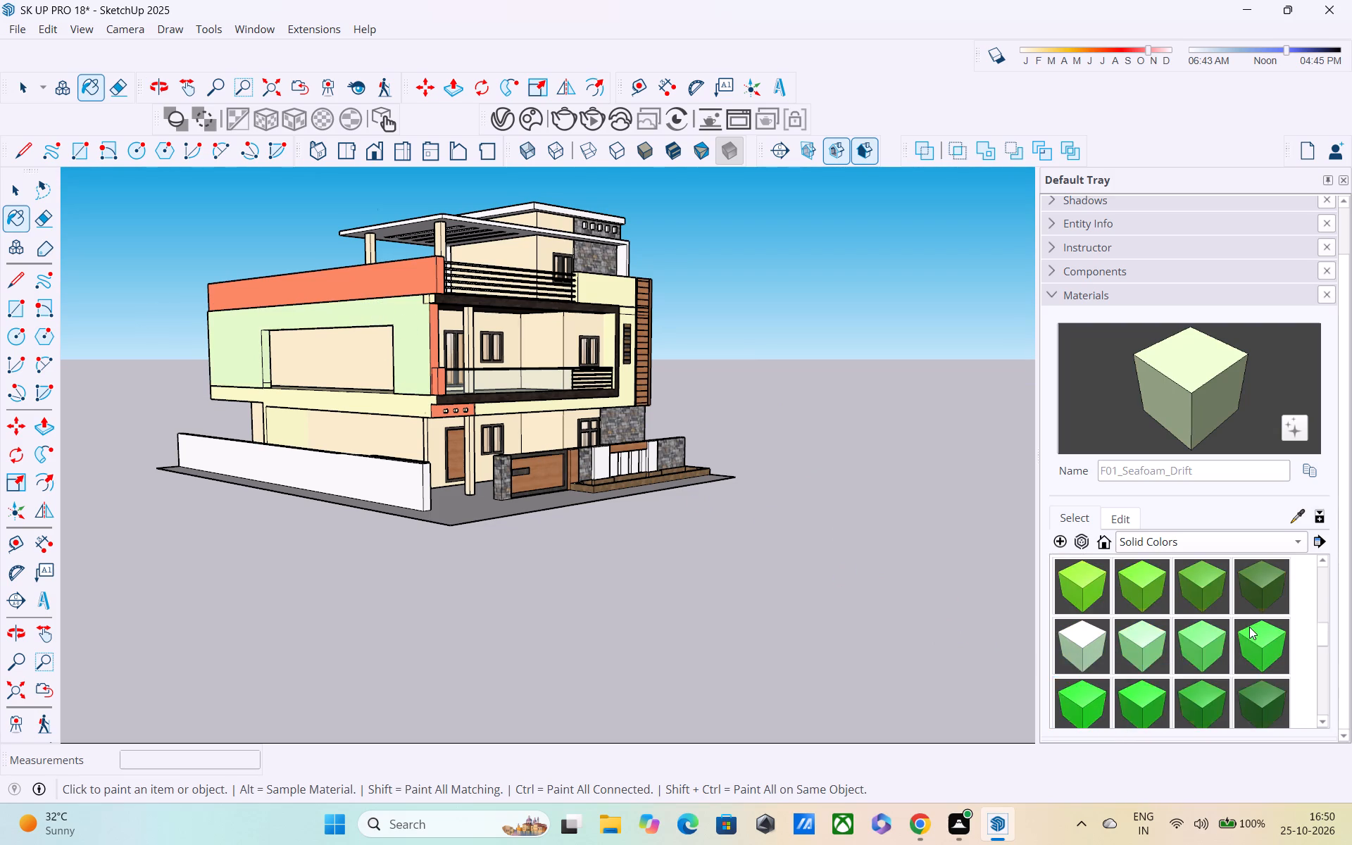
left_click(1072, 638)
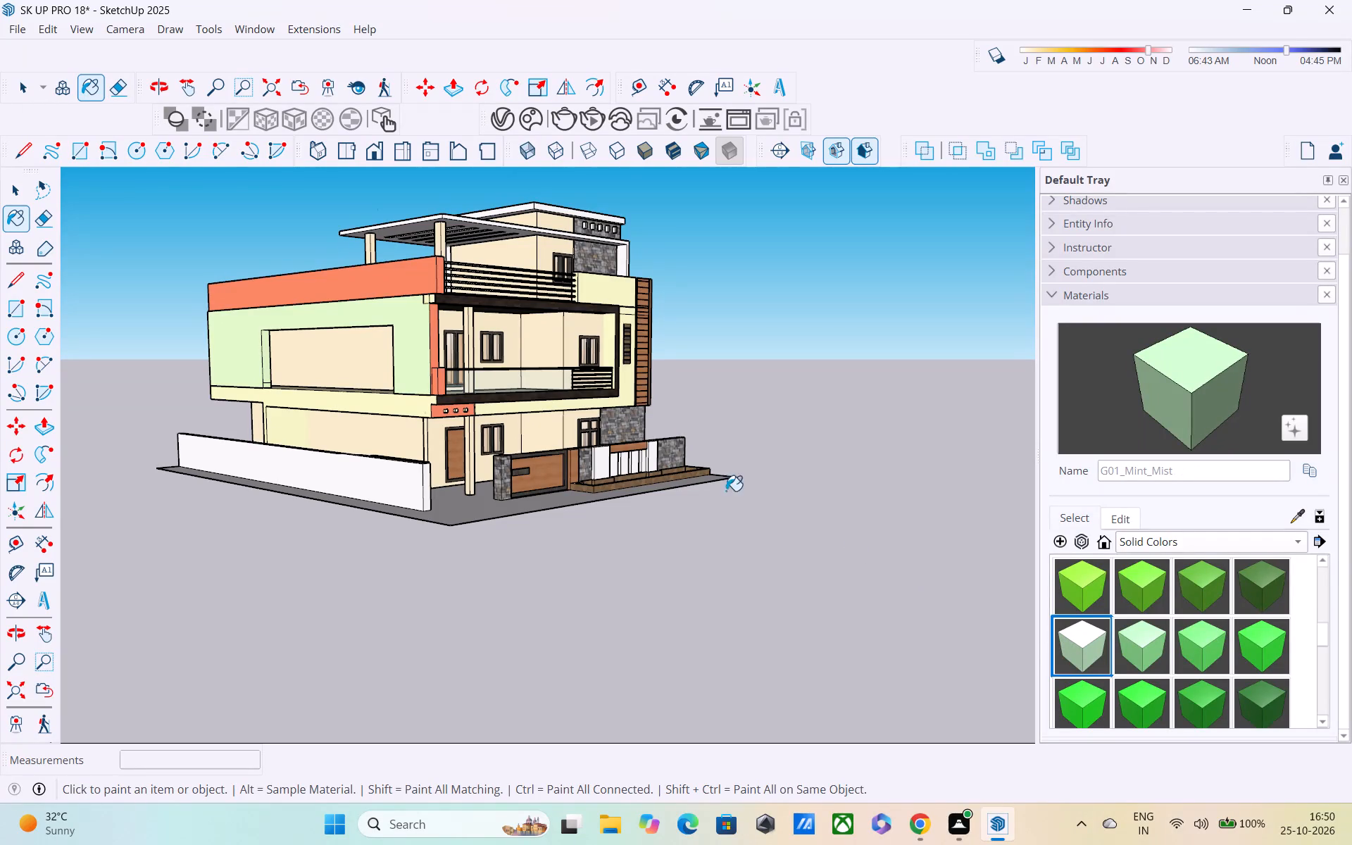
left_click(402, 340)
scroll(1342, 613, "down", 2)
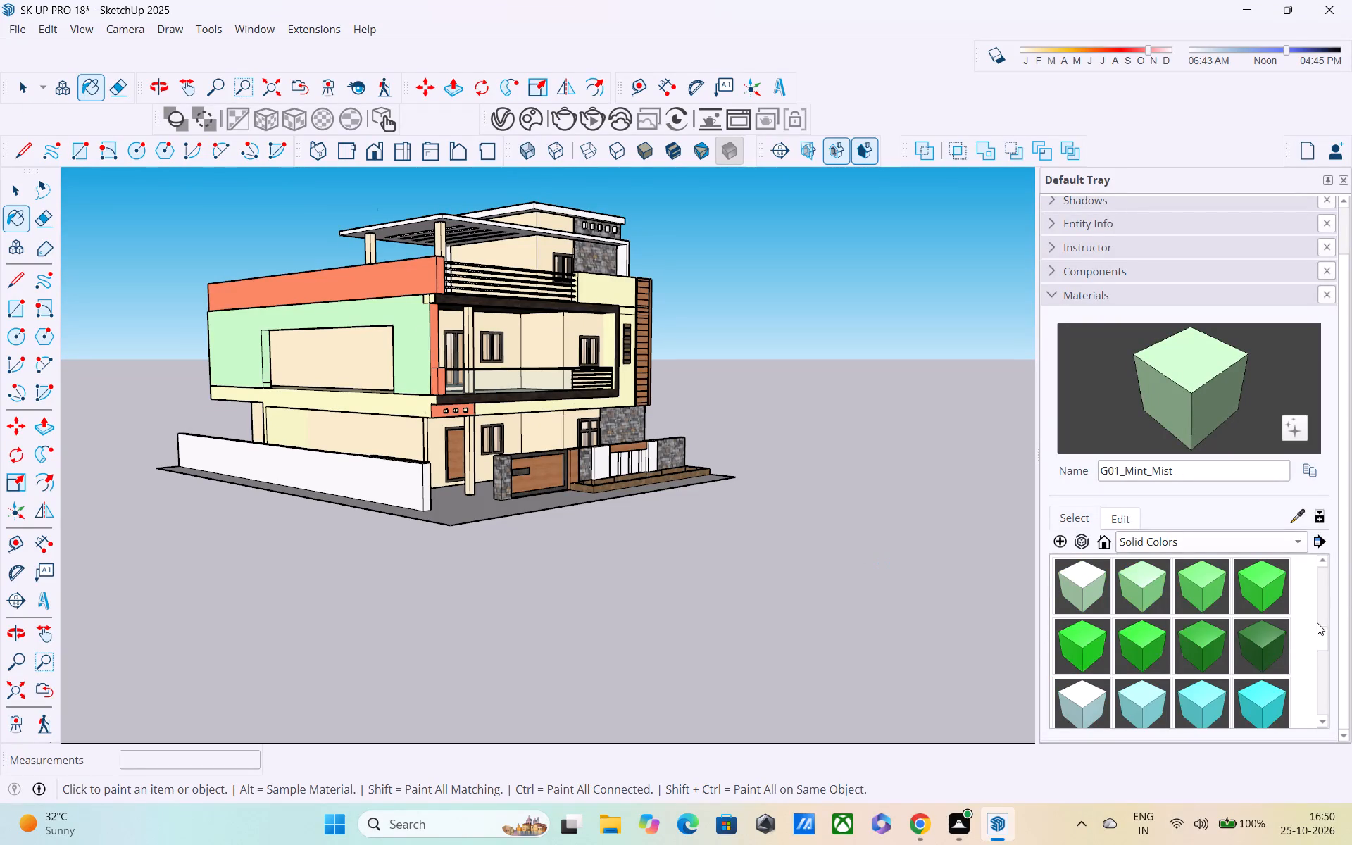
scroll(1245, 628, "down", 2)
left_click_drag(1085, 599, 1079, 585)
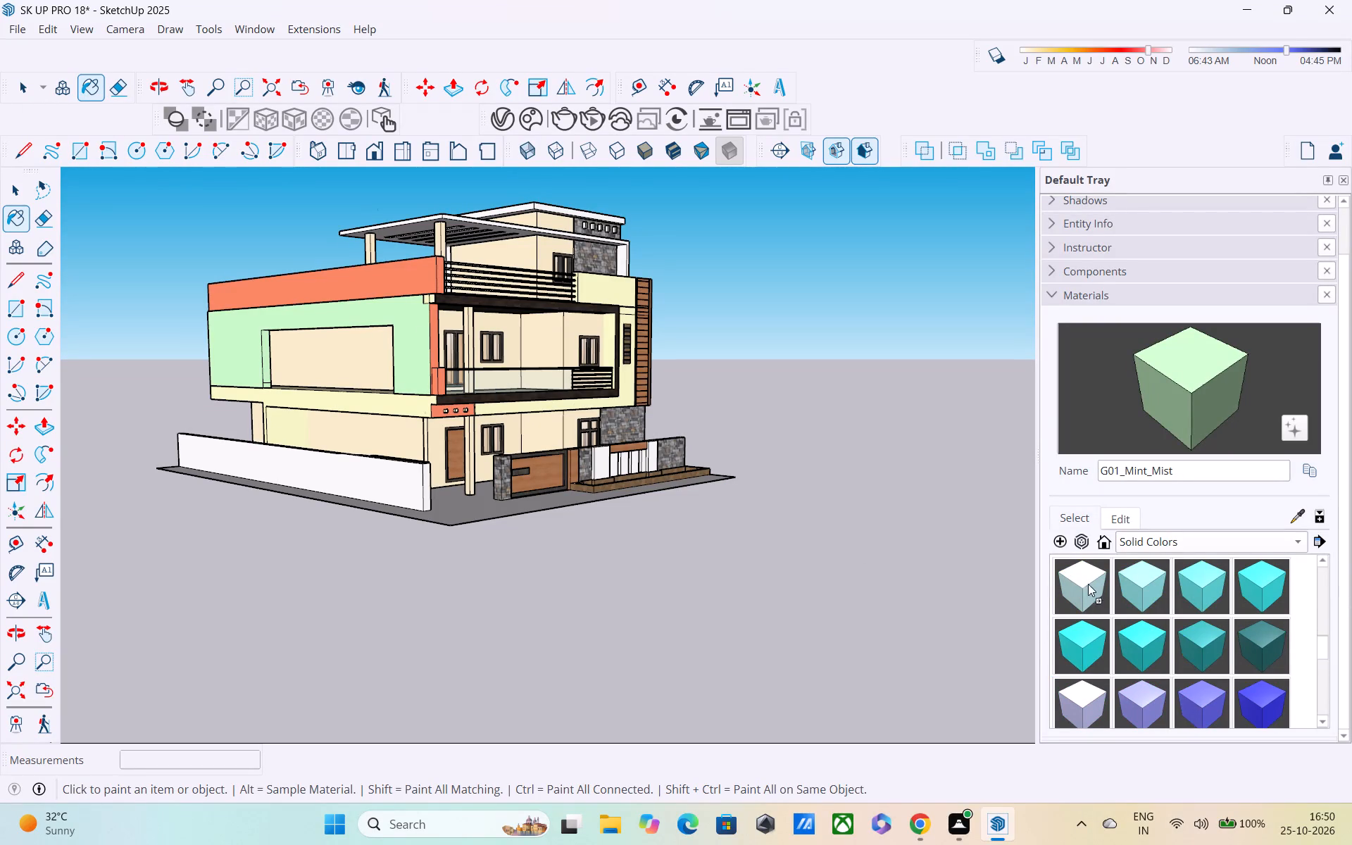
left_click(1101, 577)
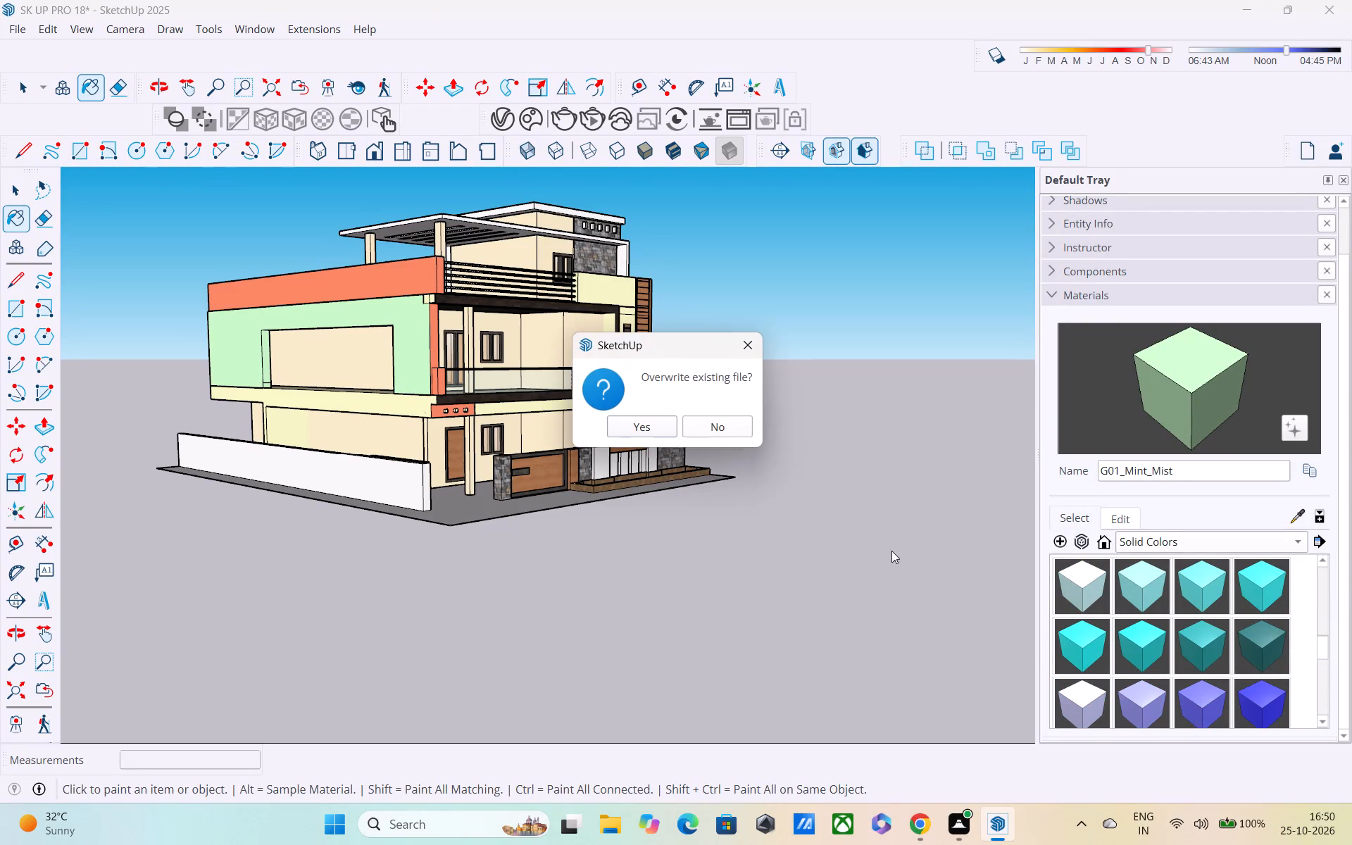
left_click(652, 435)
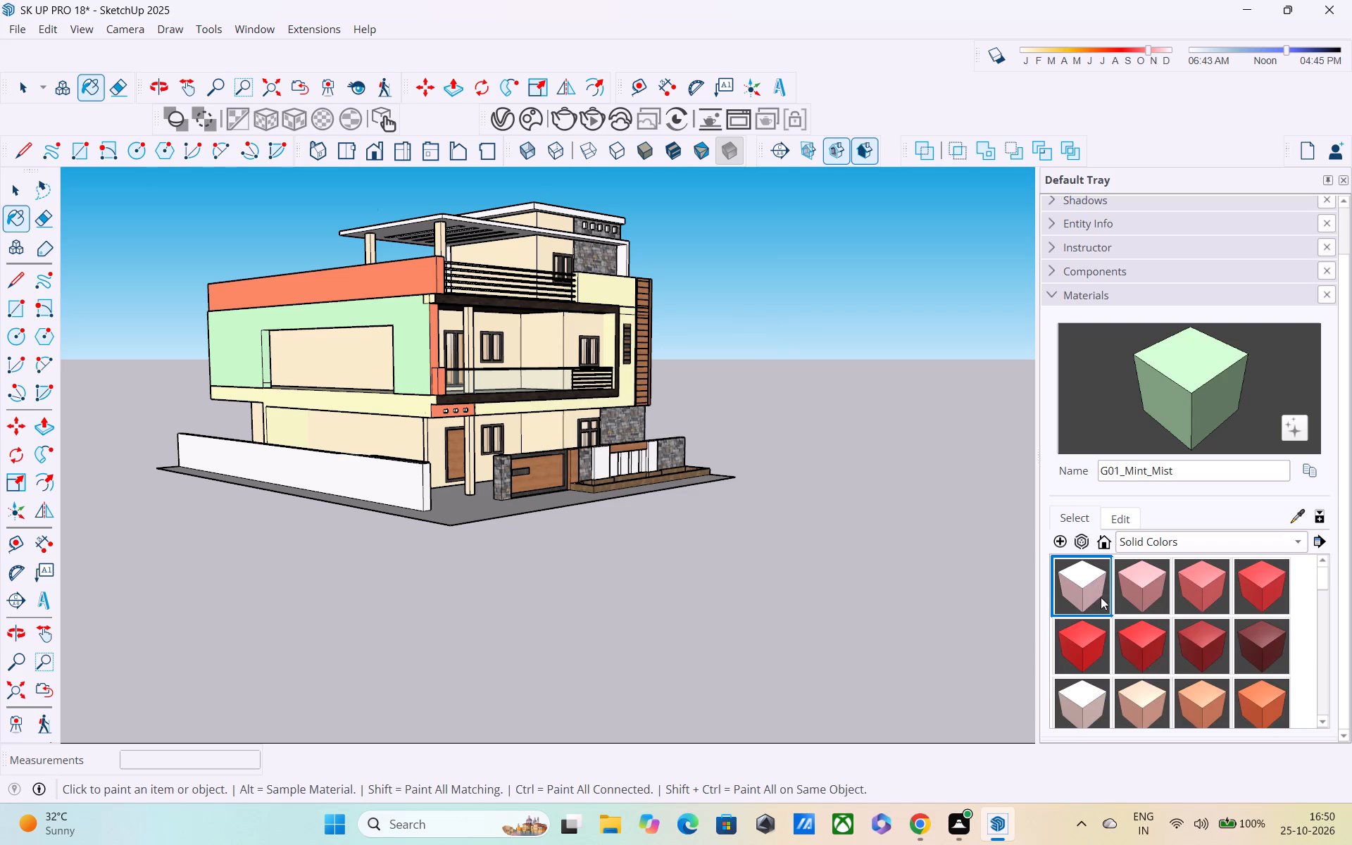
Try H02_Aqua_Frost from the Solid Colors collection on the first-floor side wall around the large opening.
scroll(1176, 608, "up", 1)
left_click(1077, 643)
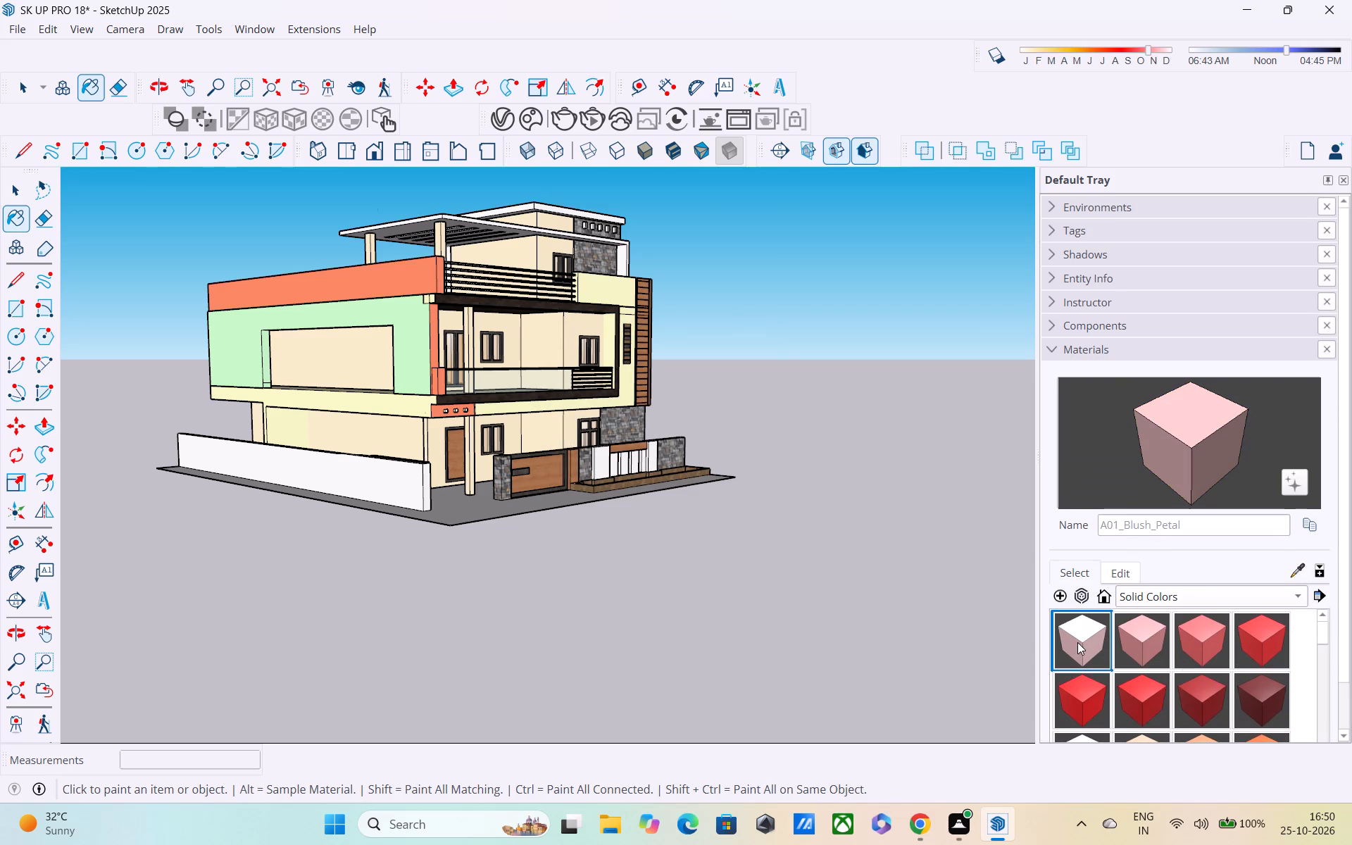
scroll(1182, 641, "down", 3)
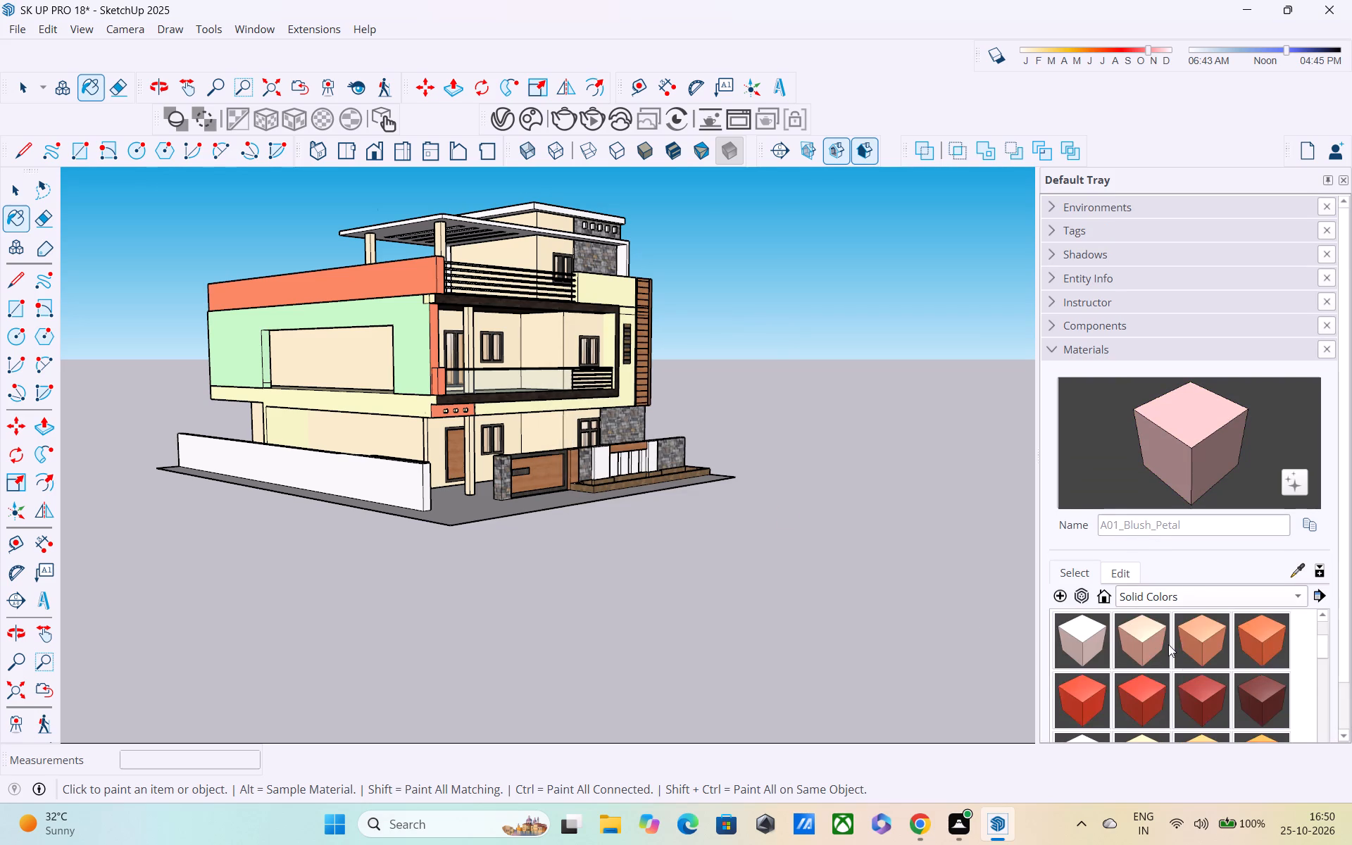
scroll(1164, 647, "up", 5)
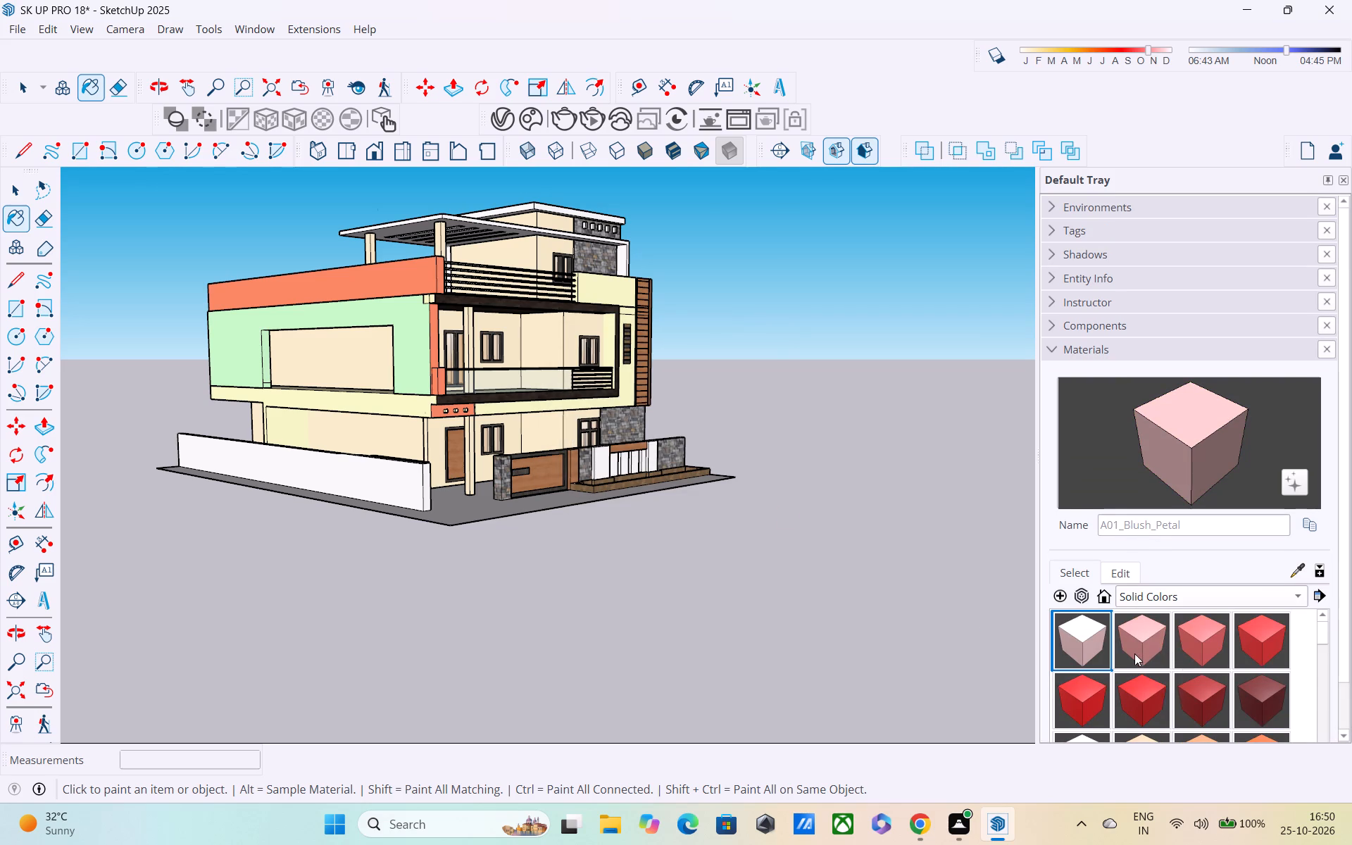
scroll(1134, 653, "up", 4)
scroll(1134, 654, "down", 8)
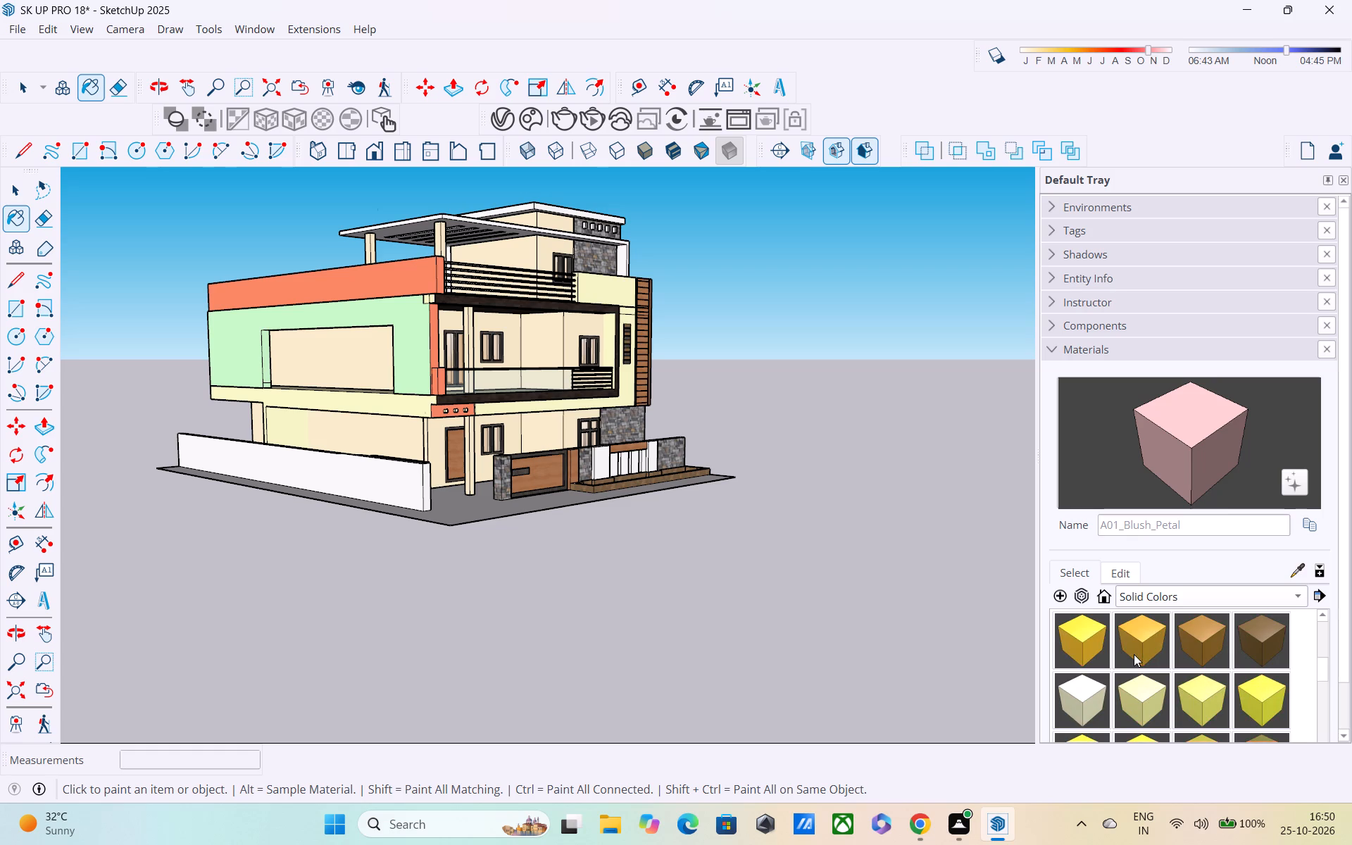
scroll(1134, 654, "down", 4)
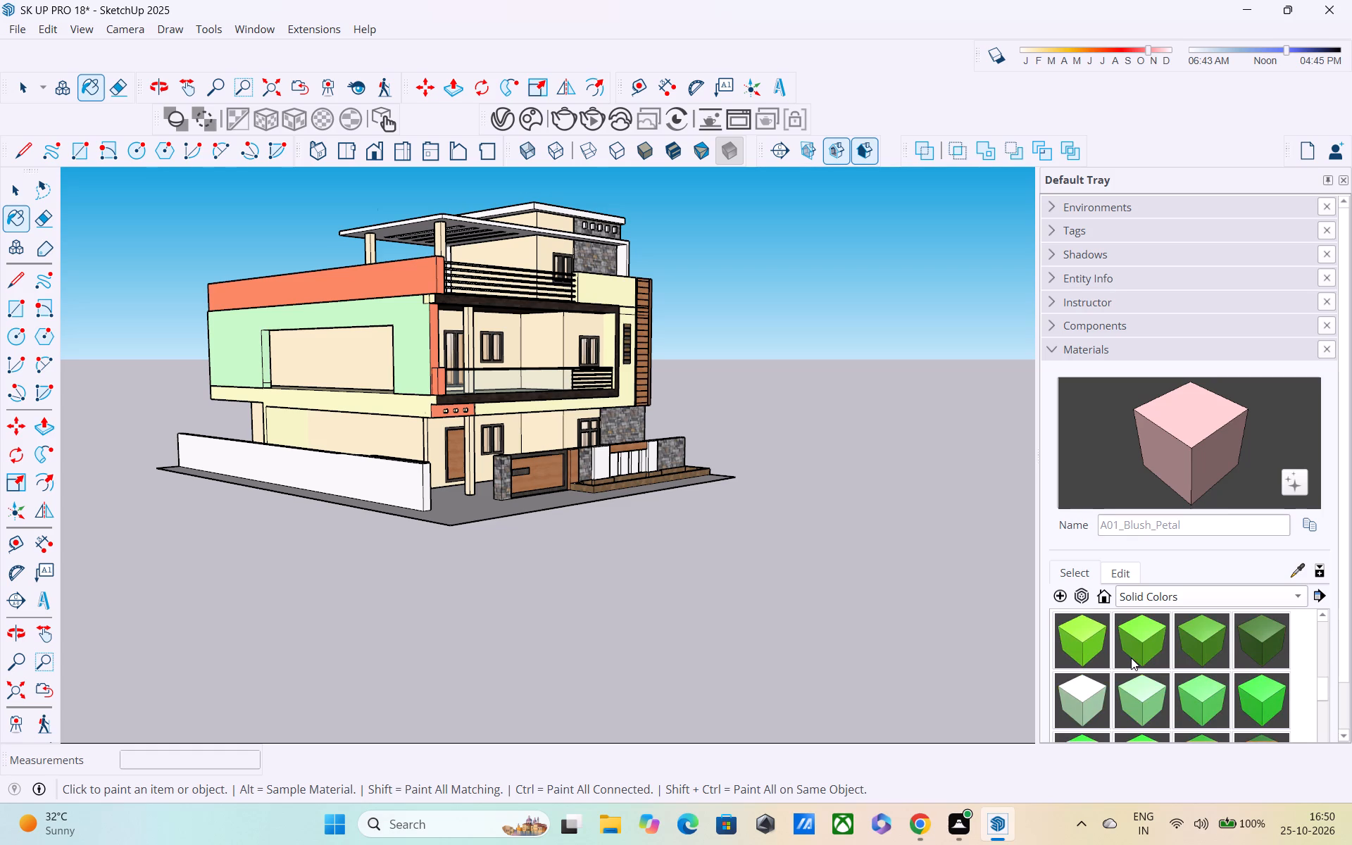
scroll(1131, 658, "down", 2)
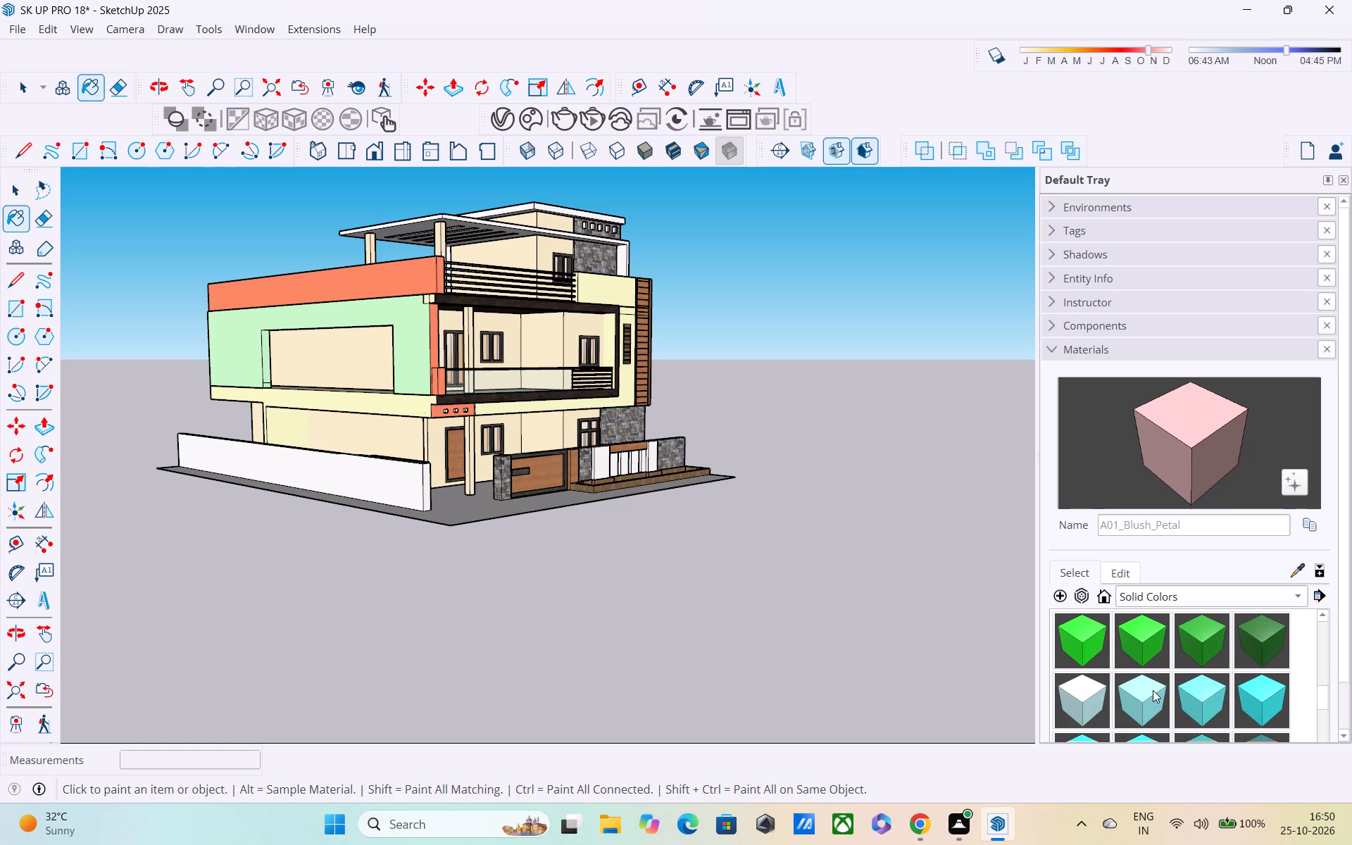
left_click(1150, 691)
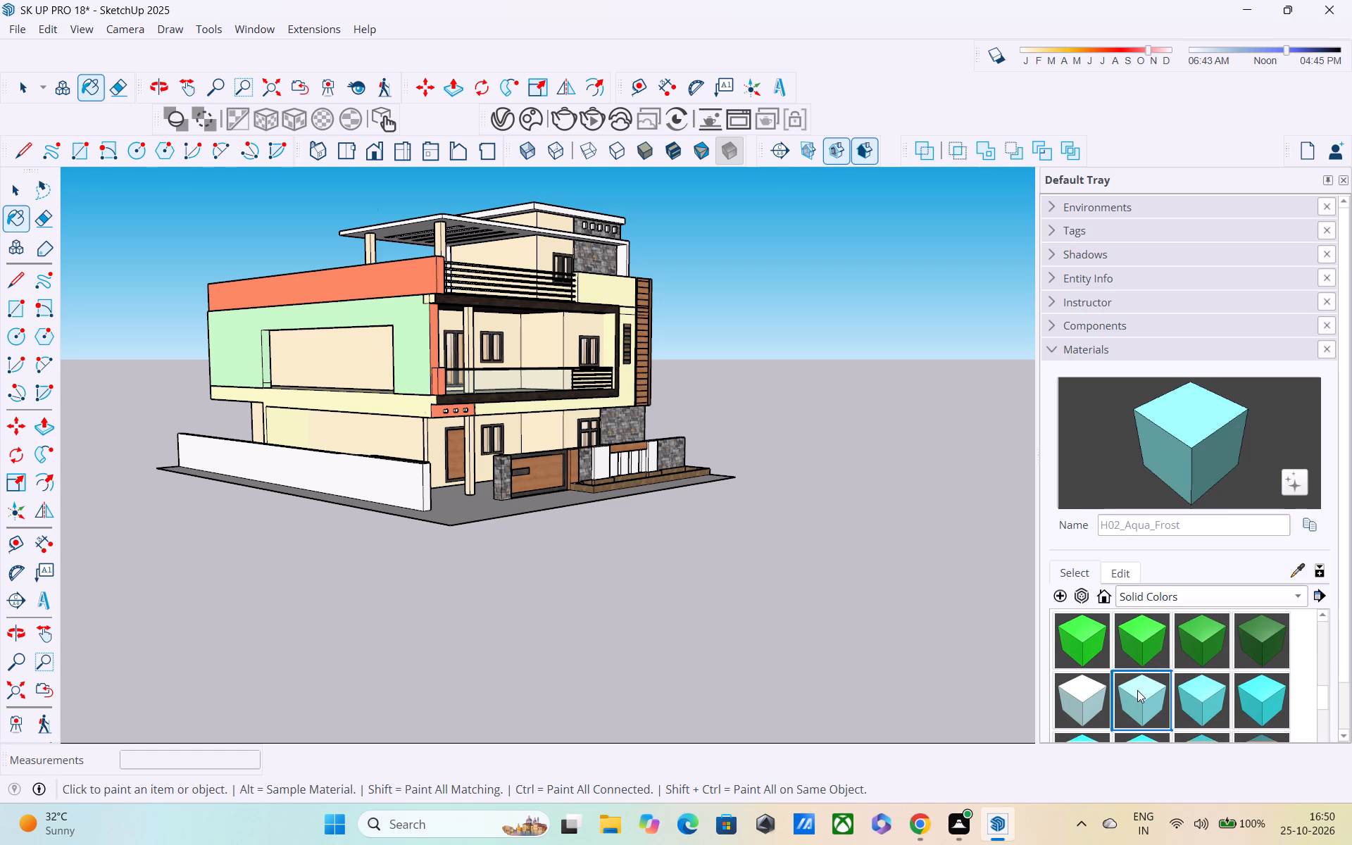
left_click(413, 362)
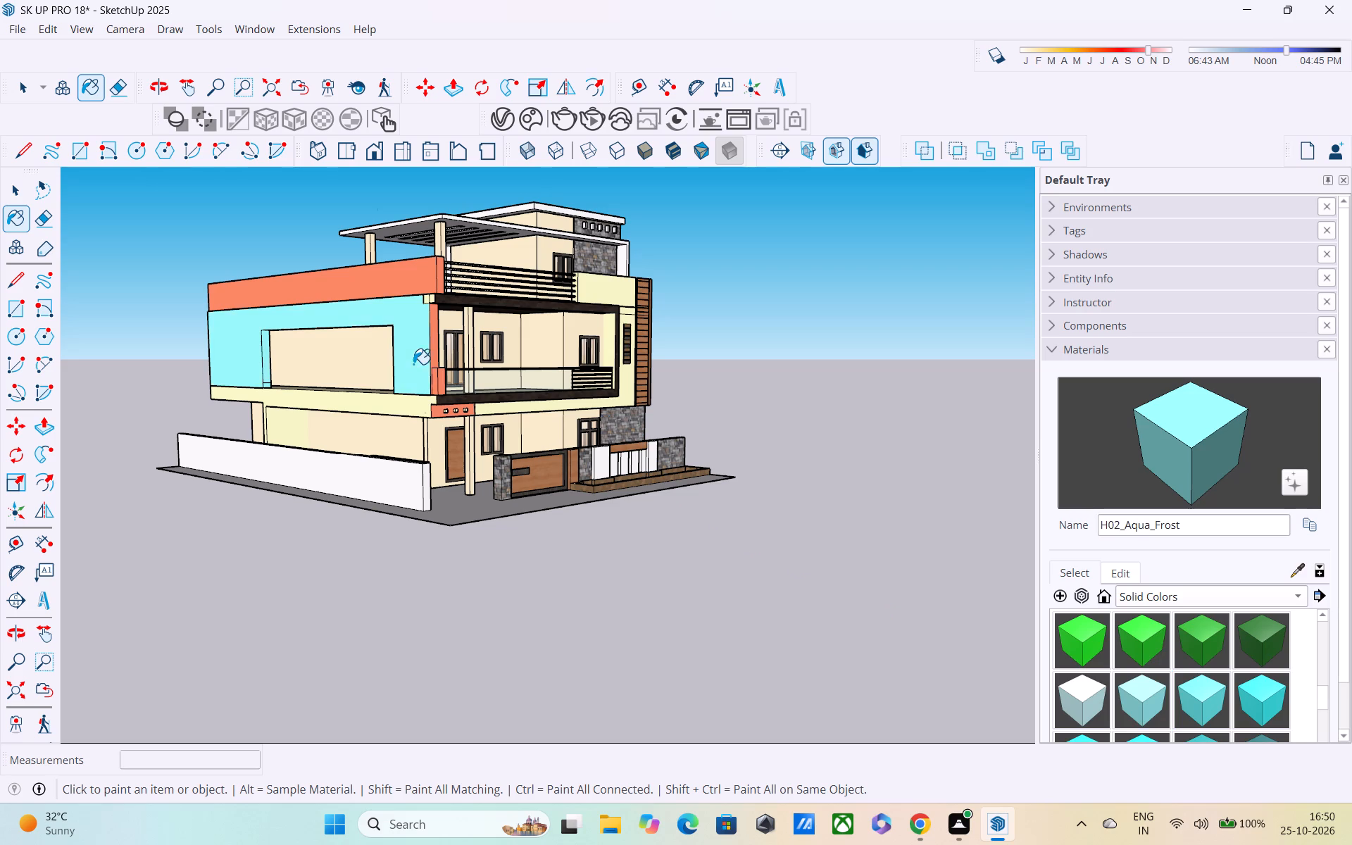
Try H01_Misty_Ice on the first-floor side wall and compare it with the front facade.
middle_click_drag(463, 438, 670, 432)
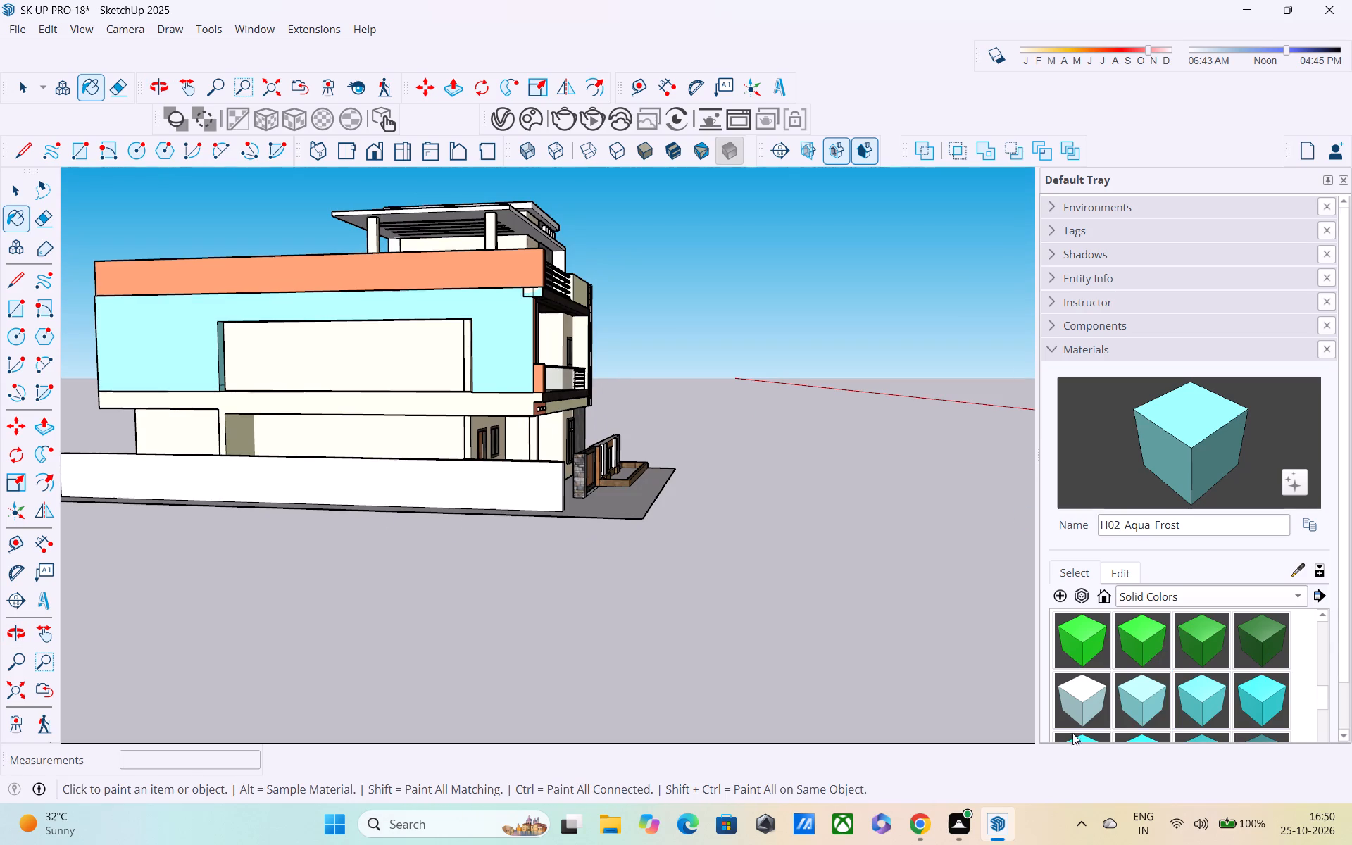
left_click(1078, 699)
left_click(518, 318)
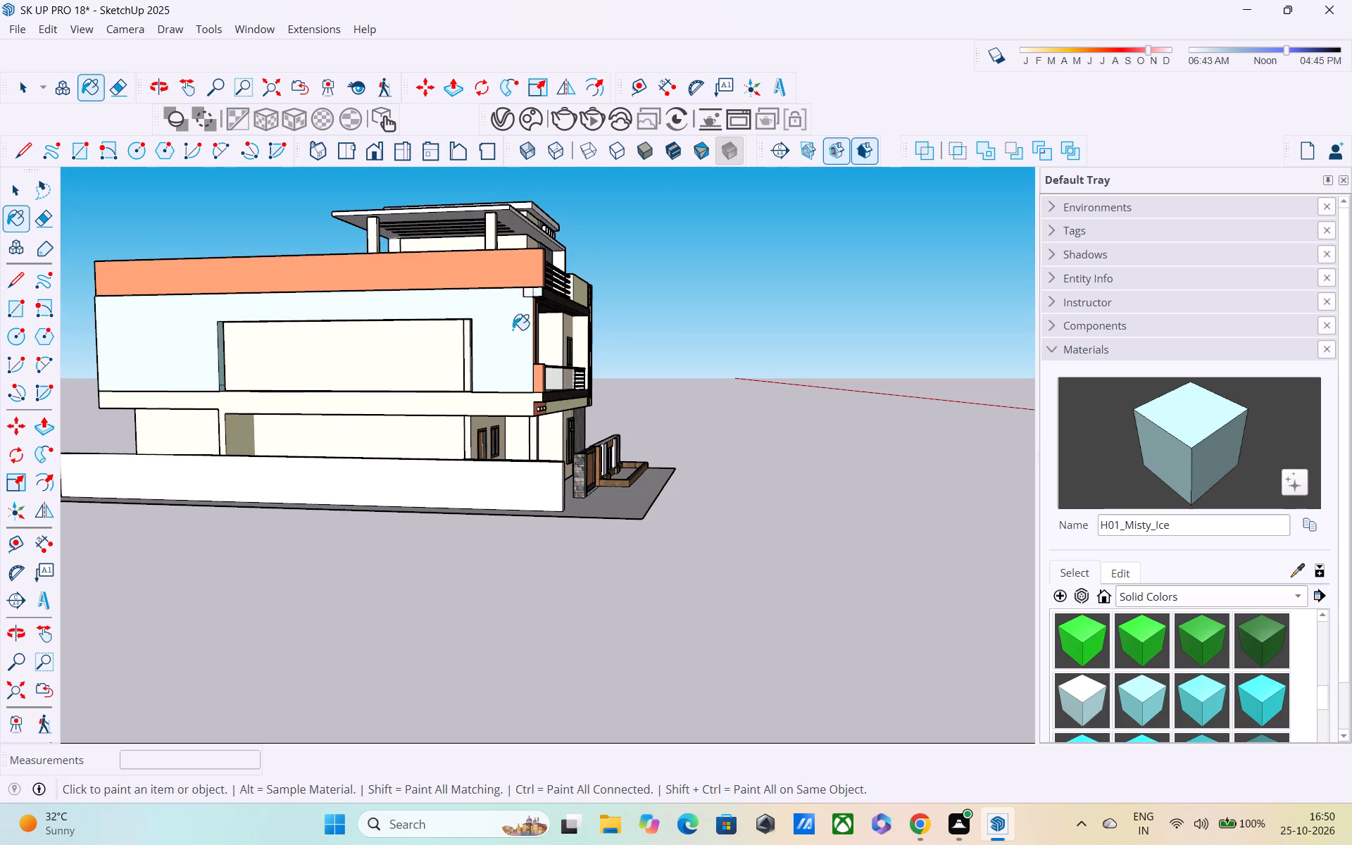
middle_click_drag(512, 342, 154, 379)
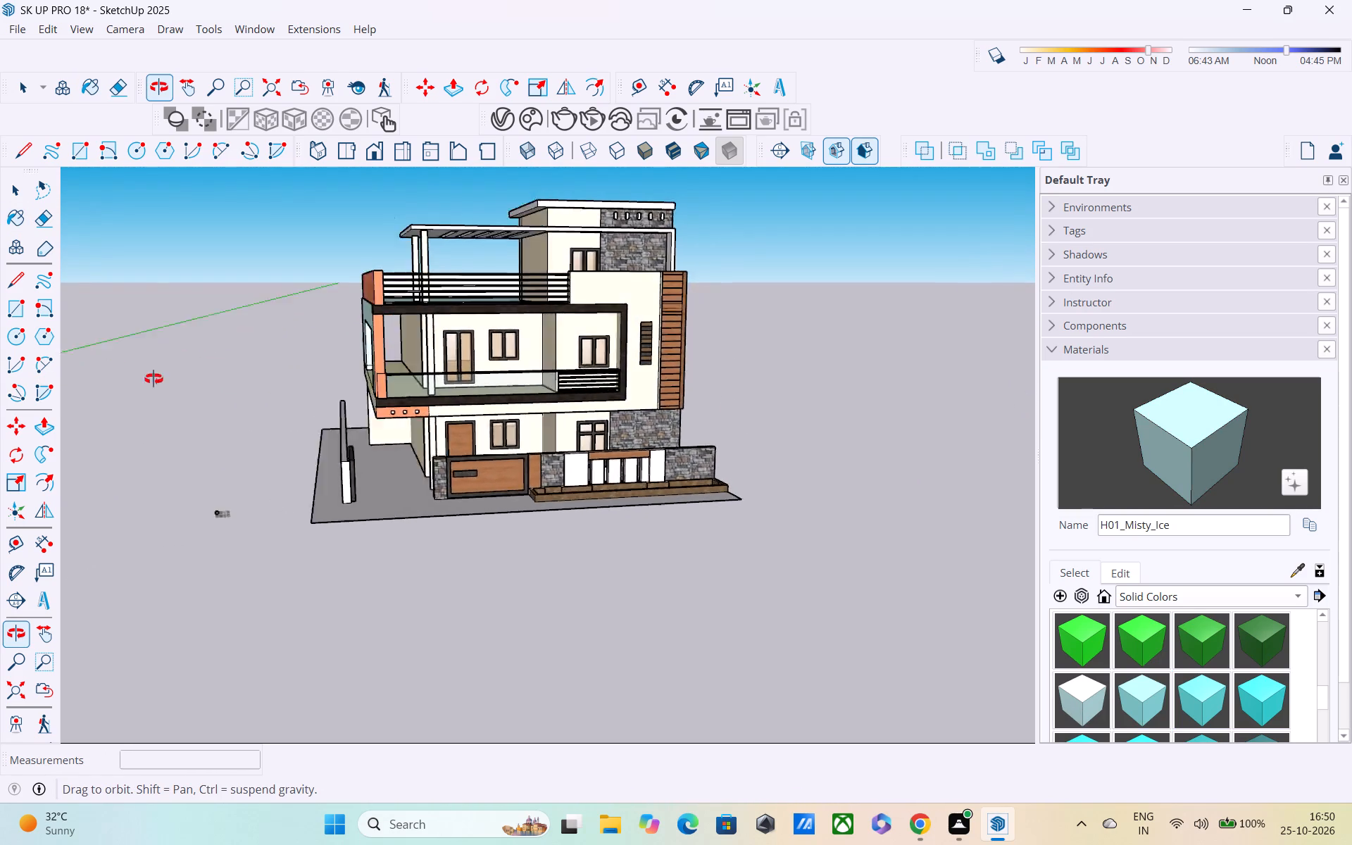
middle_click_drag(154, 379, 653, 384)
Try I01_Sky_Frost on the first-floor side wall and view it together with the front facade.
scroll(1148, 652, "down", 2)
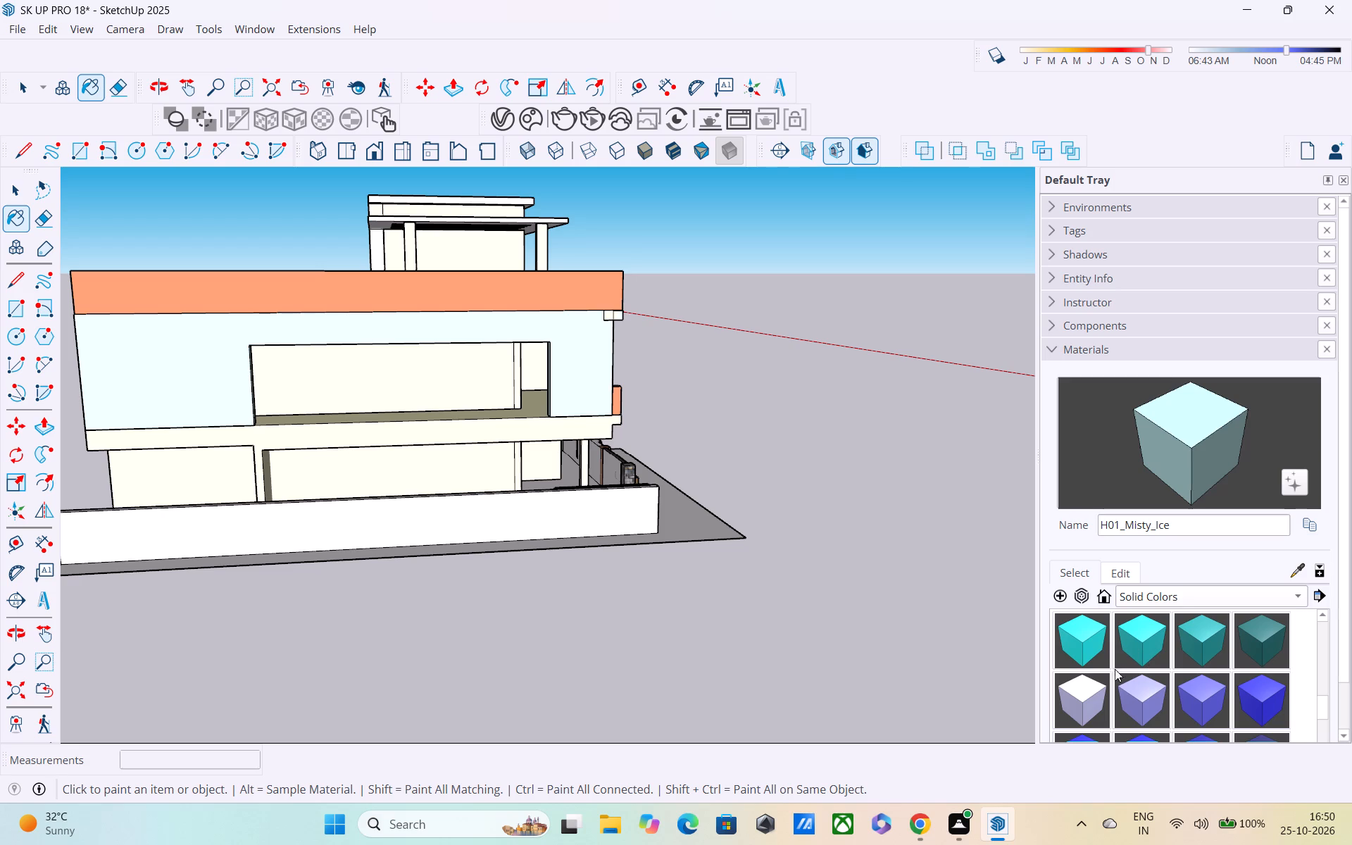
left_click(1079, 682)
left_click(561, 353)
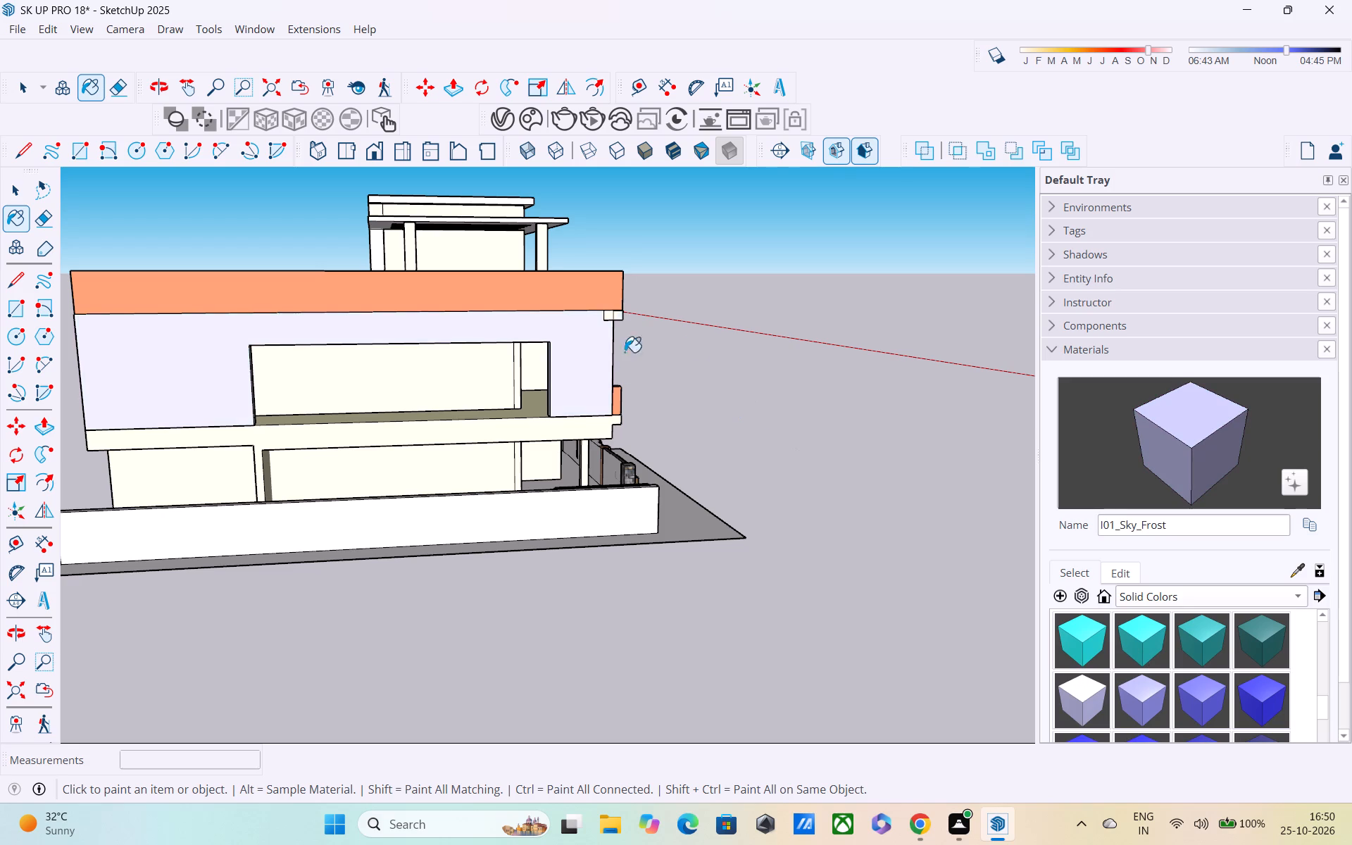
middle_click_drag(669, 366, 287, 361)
Paint the first-floor side wall around the large opening with J01_Soft_Lilac from the Solid Colors collection.
scroll(1144, 608, "down", 2)
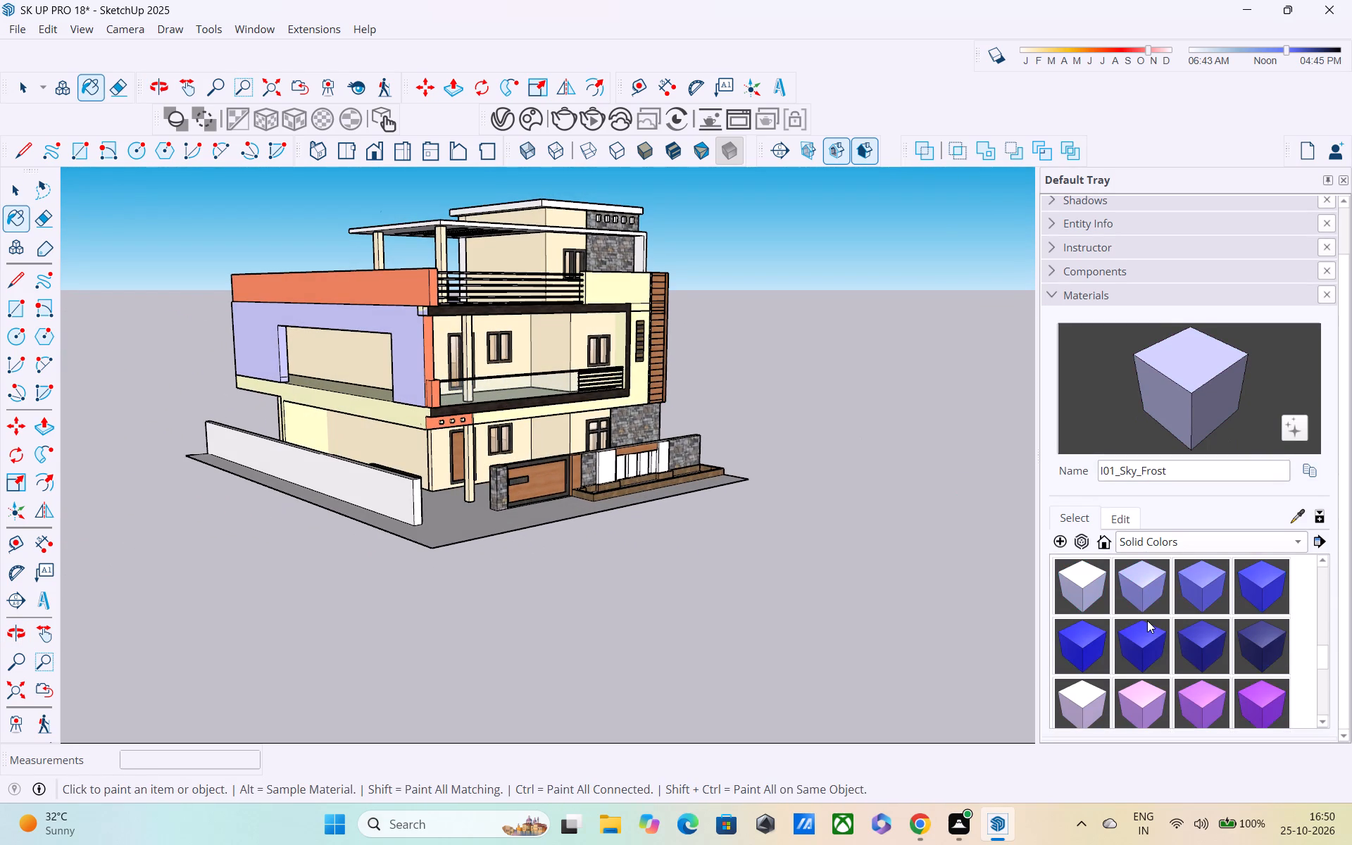
left_click(1086, 704)
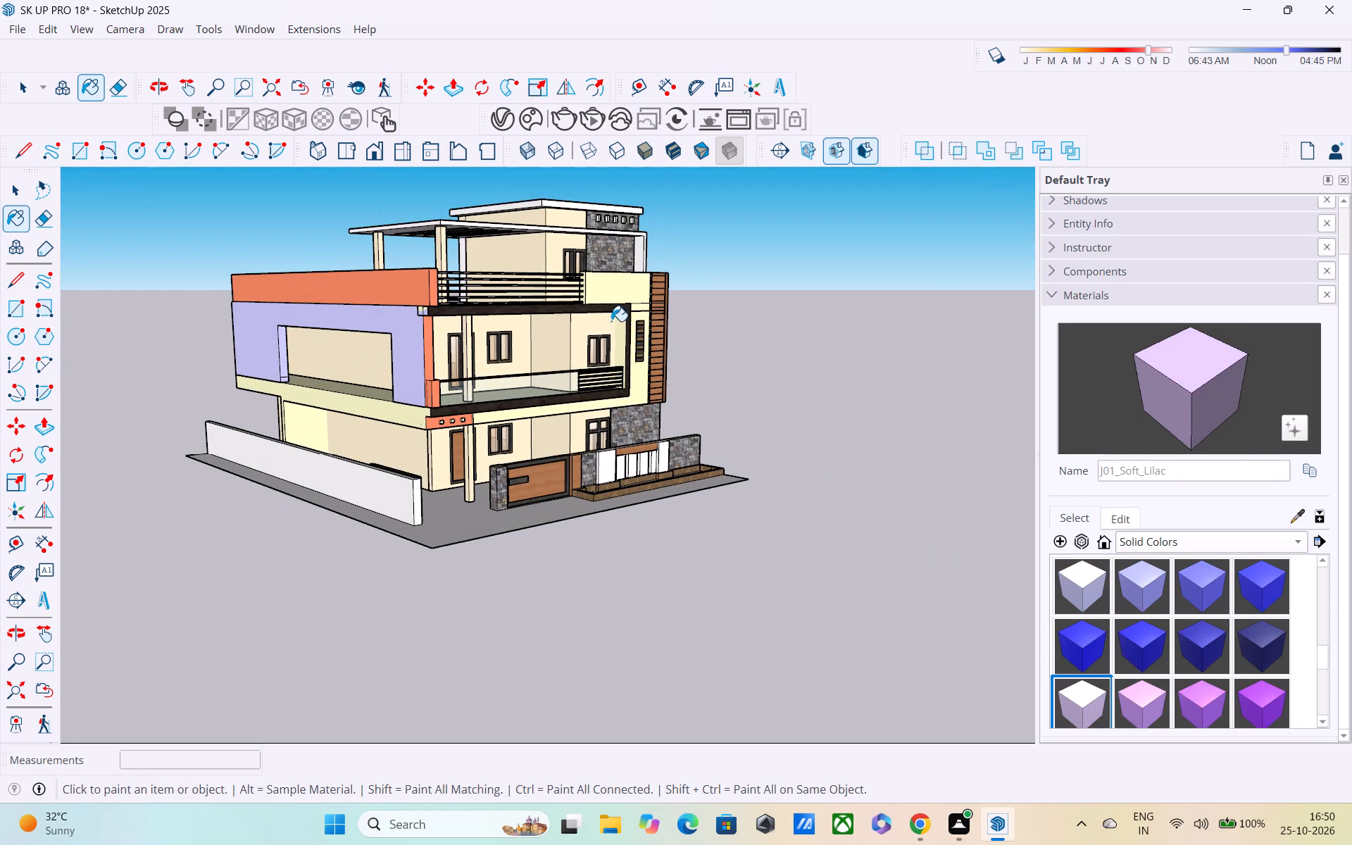
left_click(416, 337)
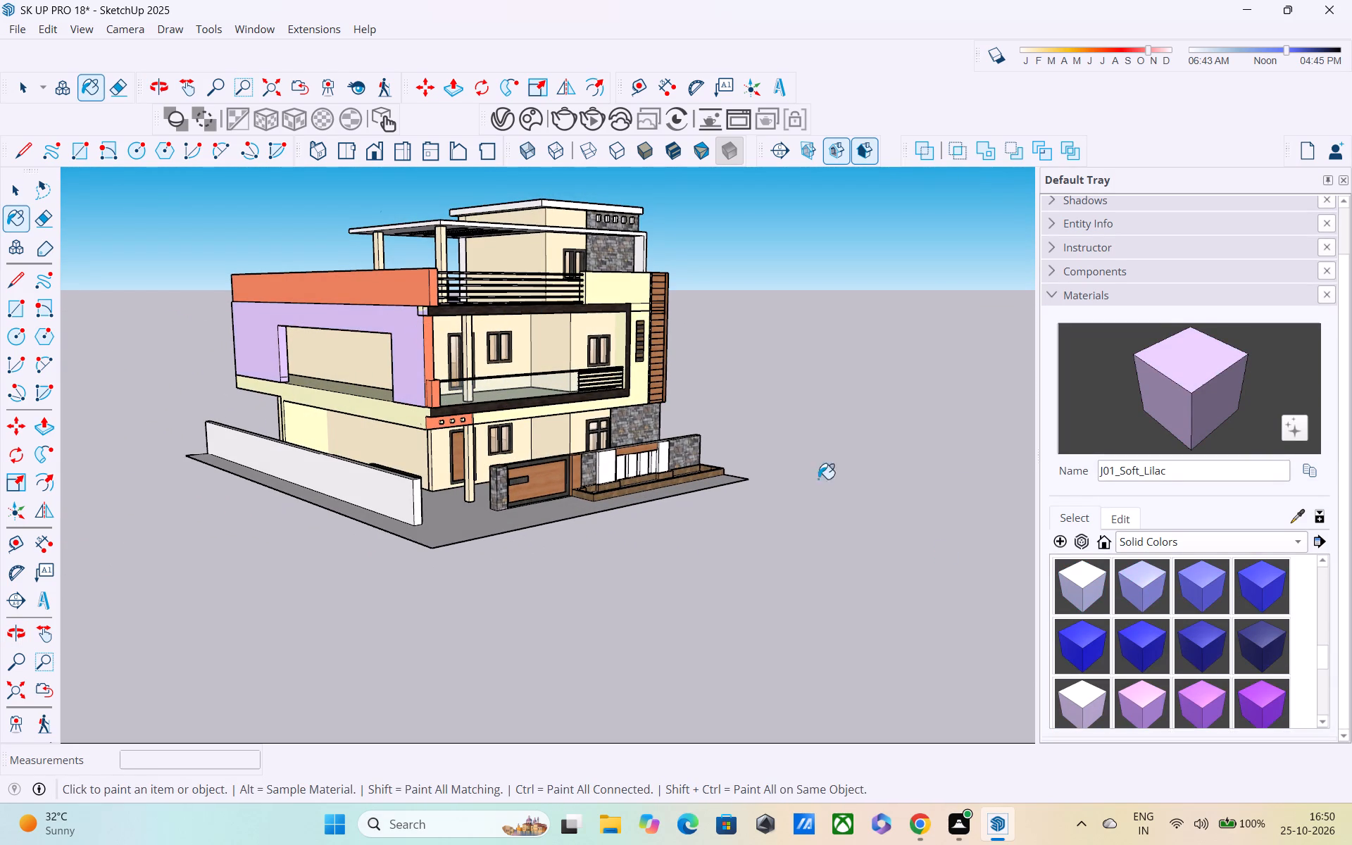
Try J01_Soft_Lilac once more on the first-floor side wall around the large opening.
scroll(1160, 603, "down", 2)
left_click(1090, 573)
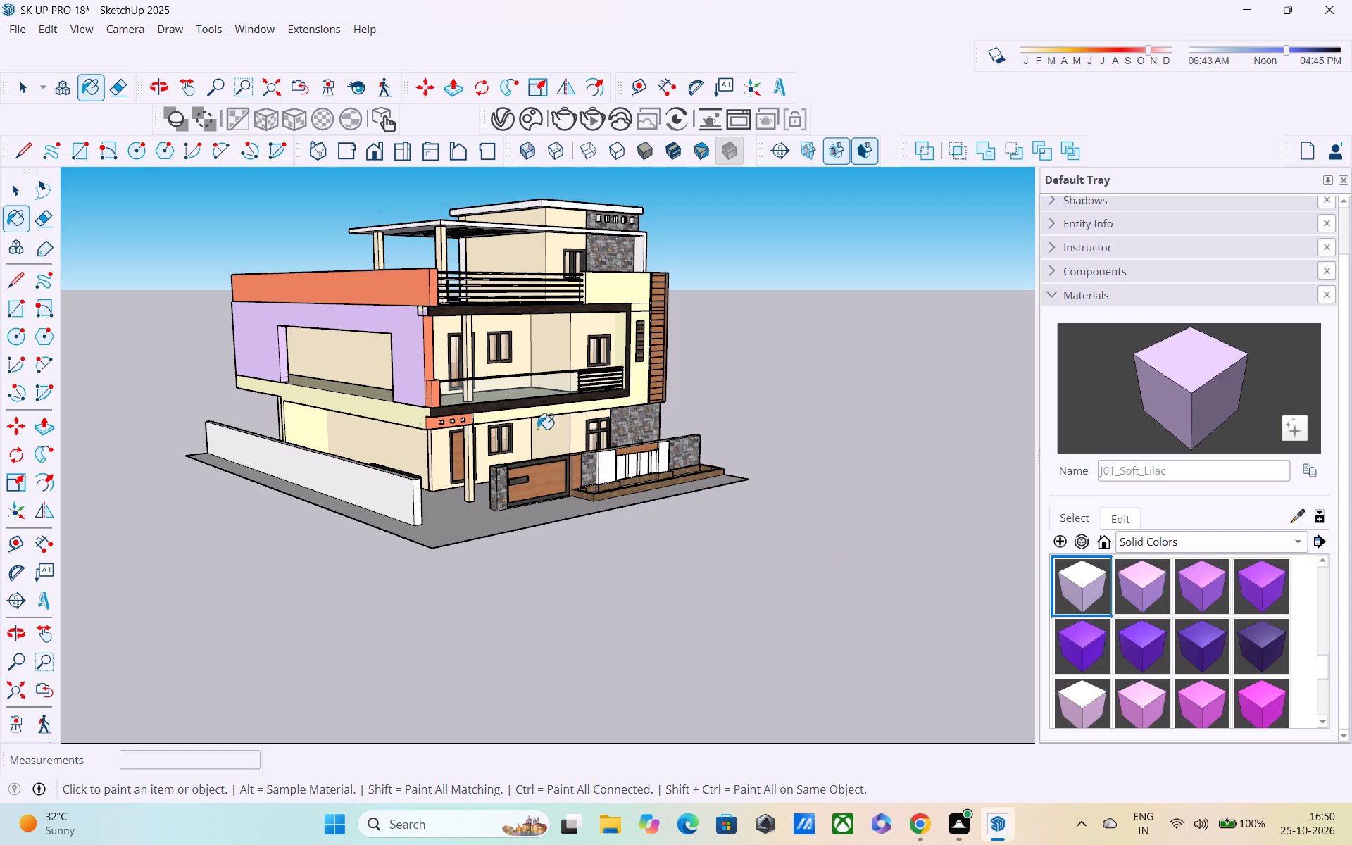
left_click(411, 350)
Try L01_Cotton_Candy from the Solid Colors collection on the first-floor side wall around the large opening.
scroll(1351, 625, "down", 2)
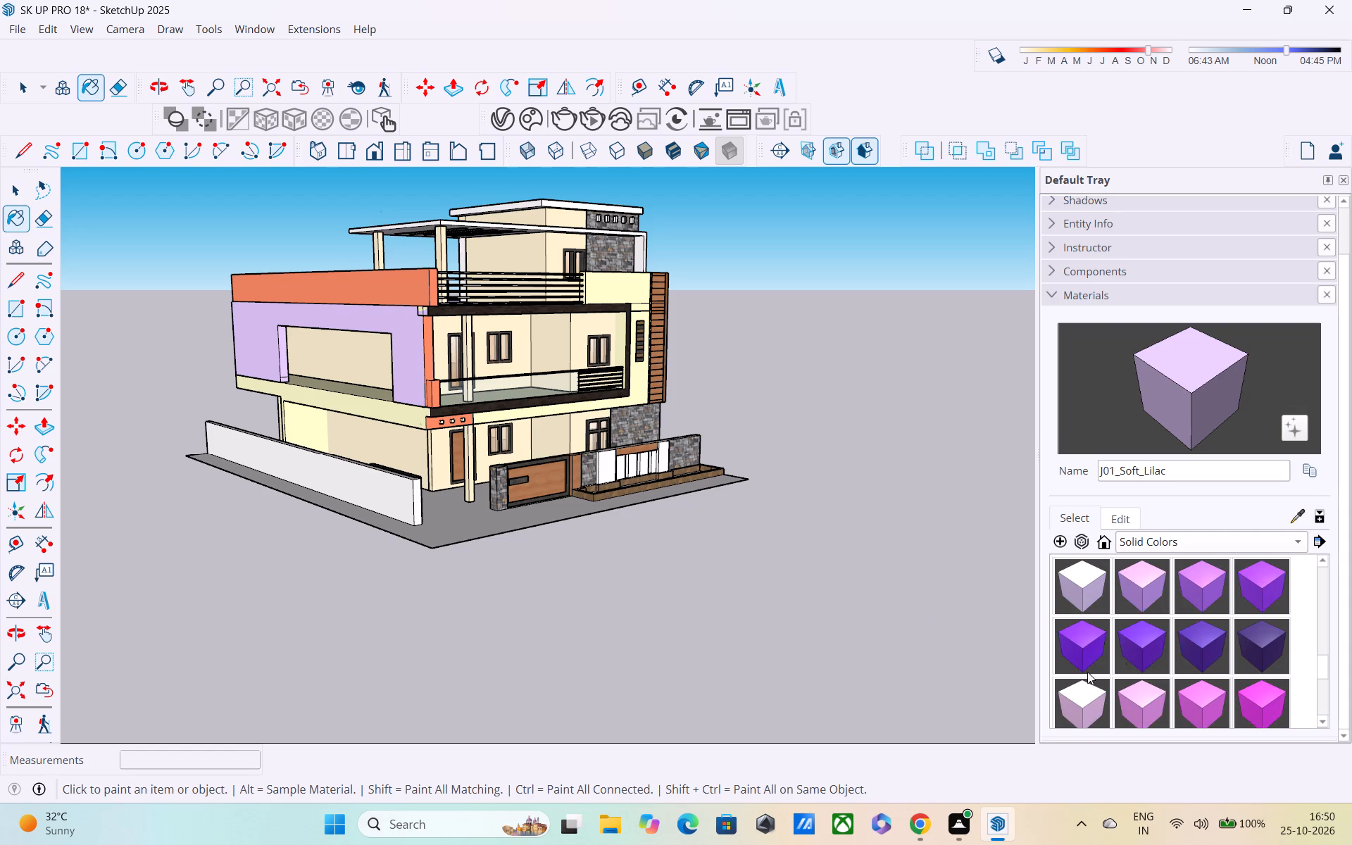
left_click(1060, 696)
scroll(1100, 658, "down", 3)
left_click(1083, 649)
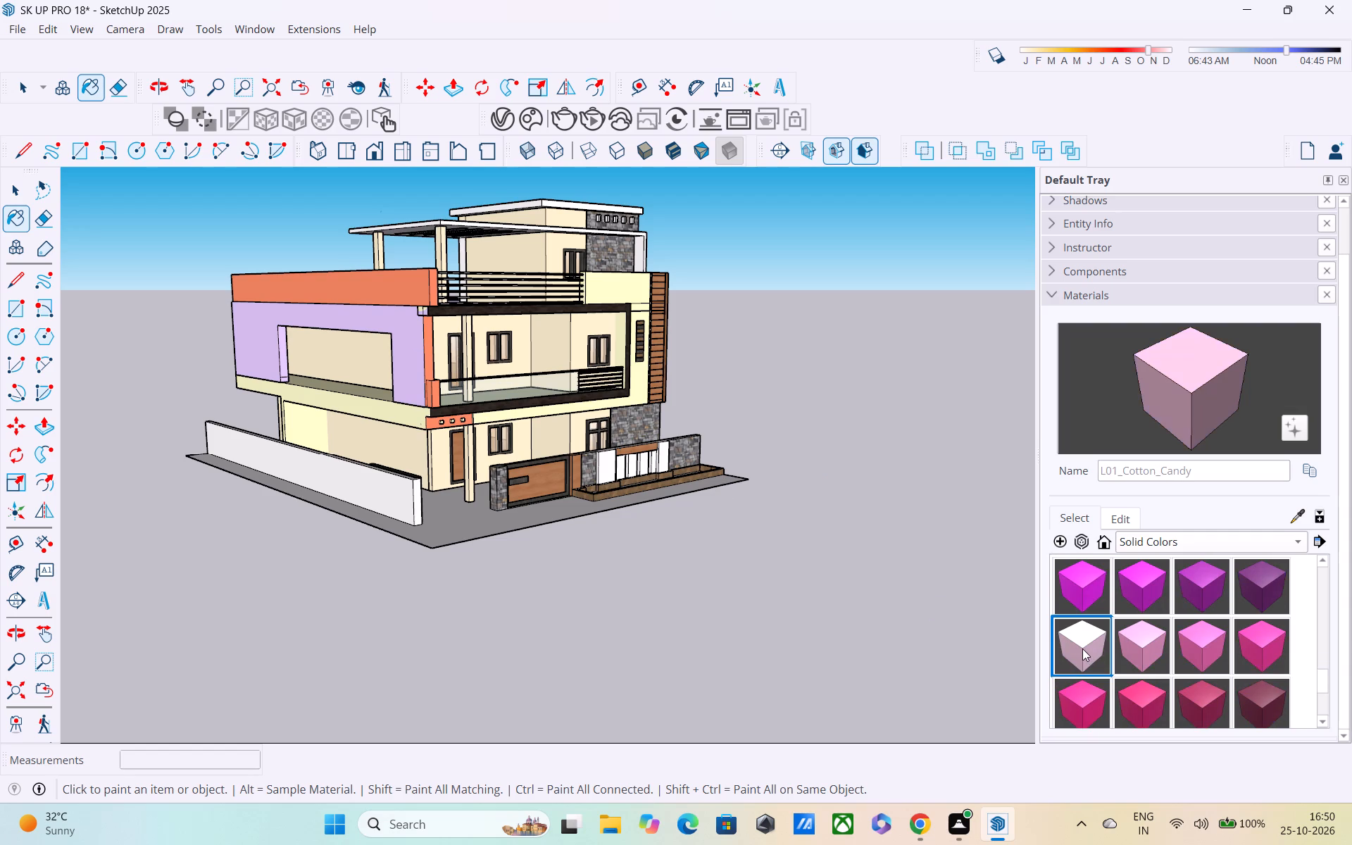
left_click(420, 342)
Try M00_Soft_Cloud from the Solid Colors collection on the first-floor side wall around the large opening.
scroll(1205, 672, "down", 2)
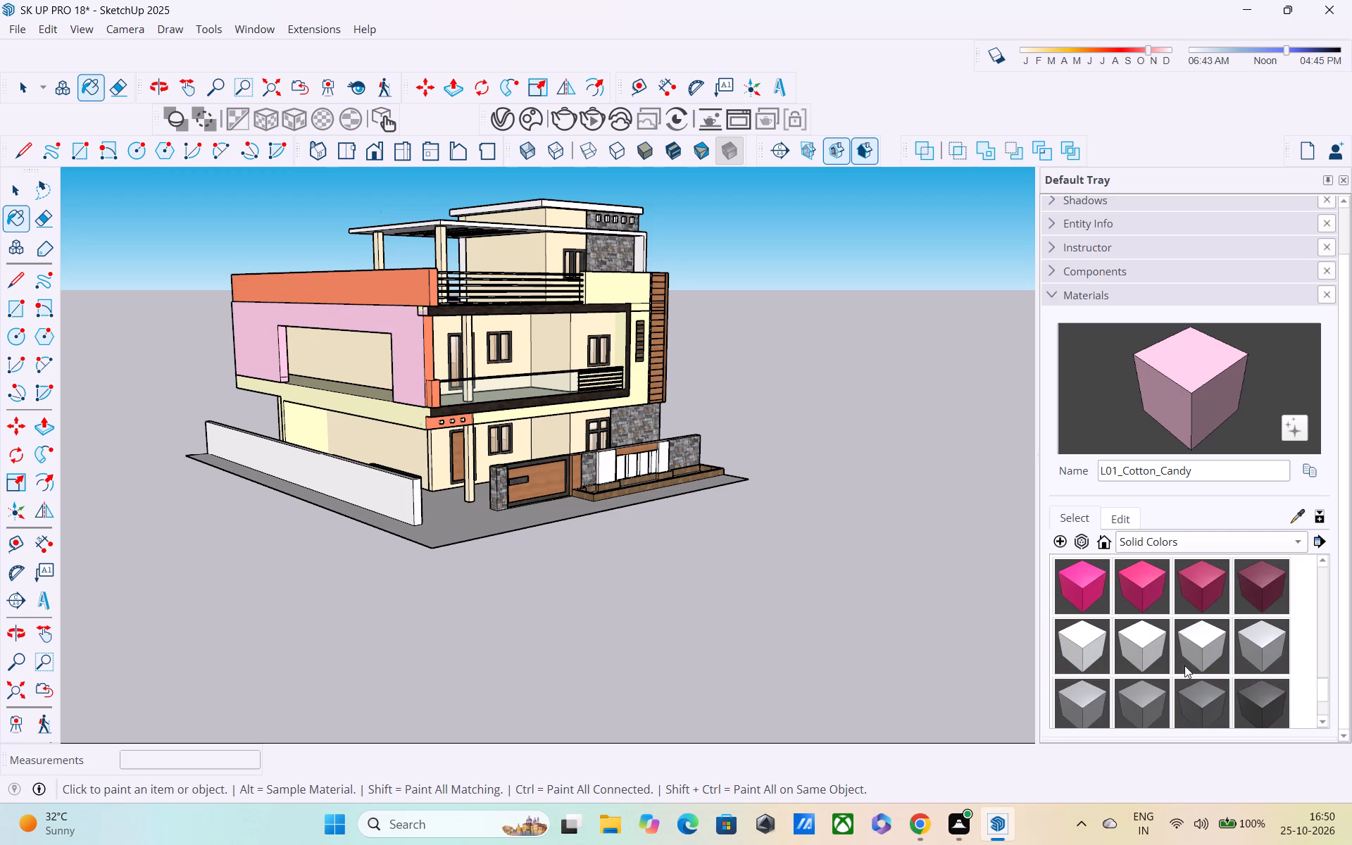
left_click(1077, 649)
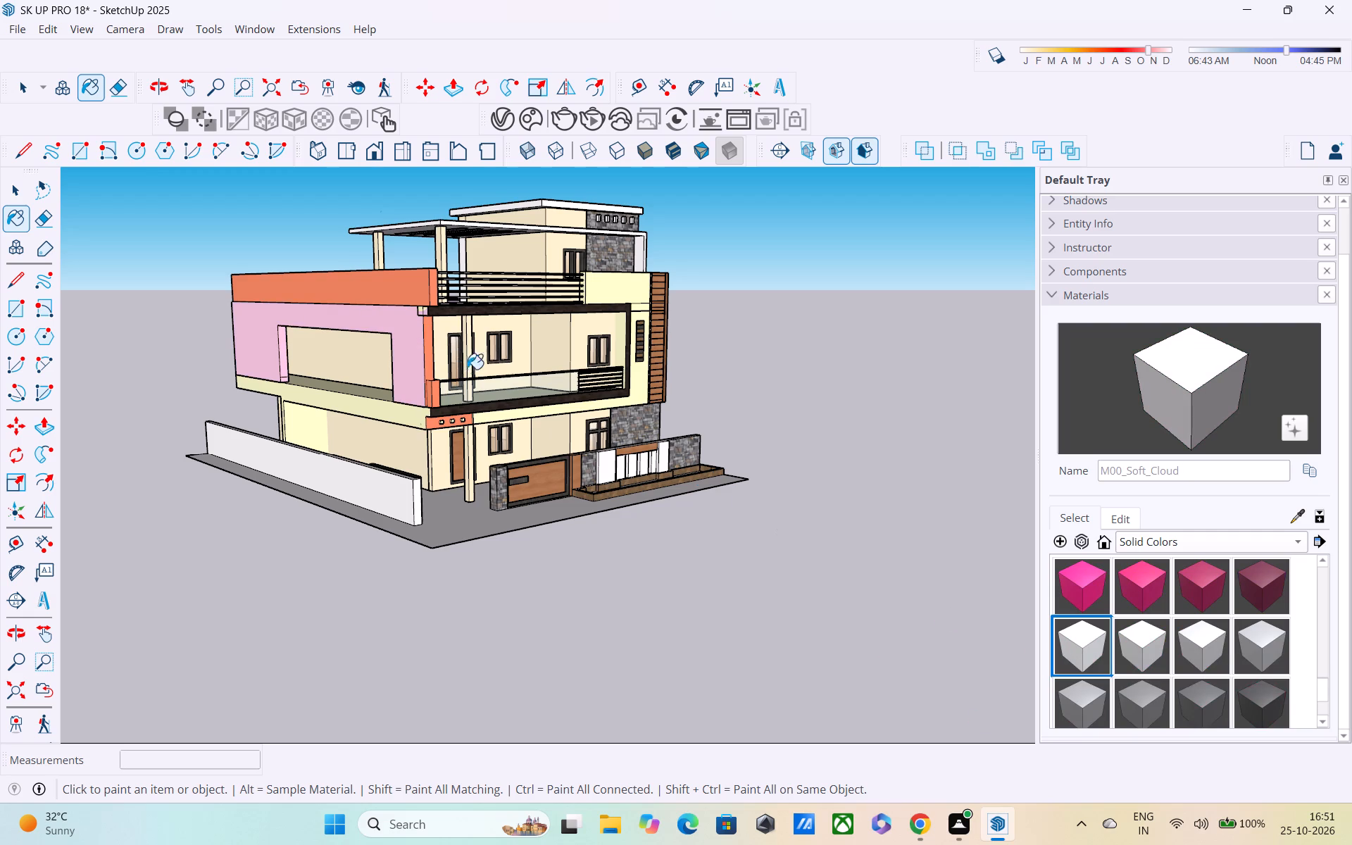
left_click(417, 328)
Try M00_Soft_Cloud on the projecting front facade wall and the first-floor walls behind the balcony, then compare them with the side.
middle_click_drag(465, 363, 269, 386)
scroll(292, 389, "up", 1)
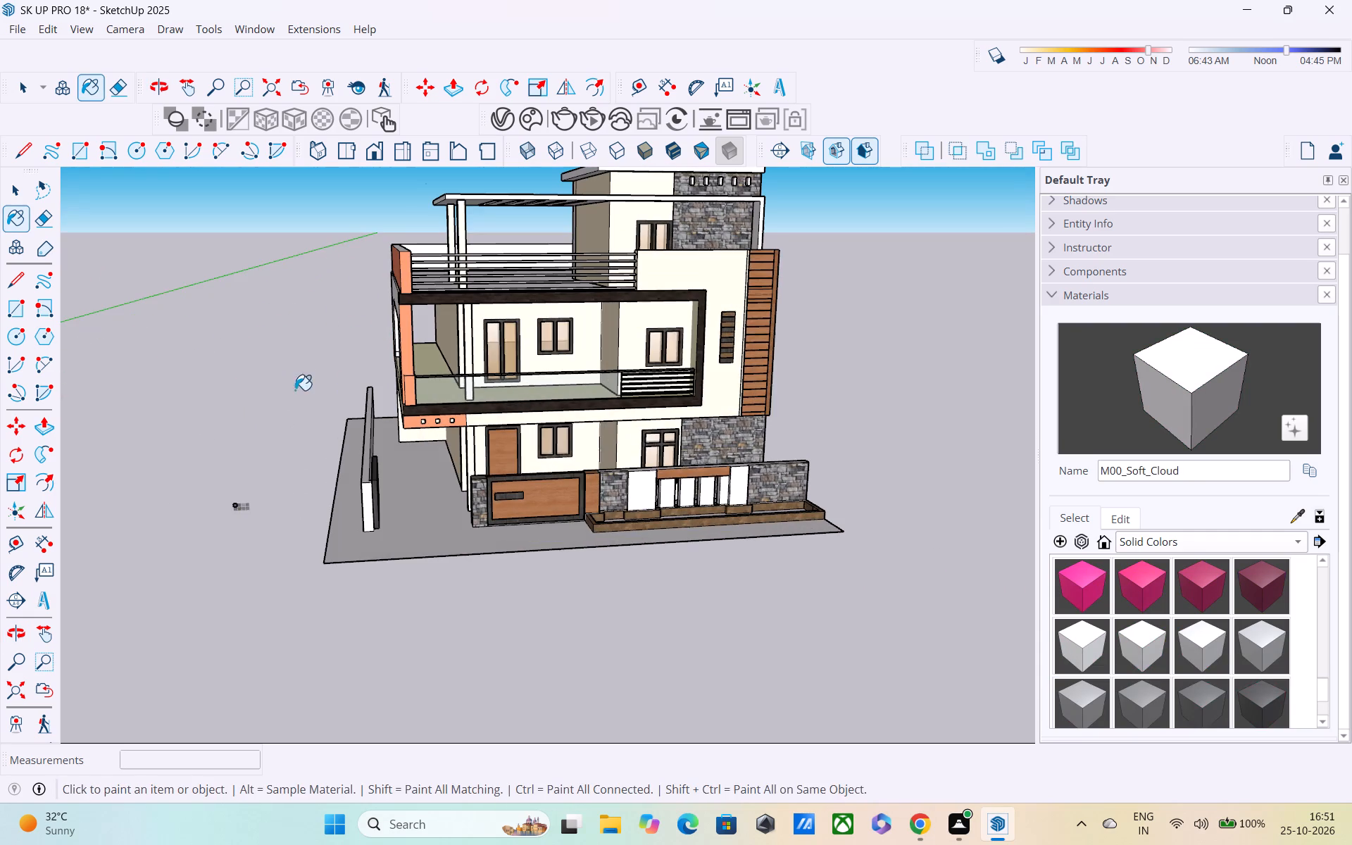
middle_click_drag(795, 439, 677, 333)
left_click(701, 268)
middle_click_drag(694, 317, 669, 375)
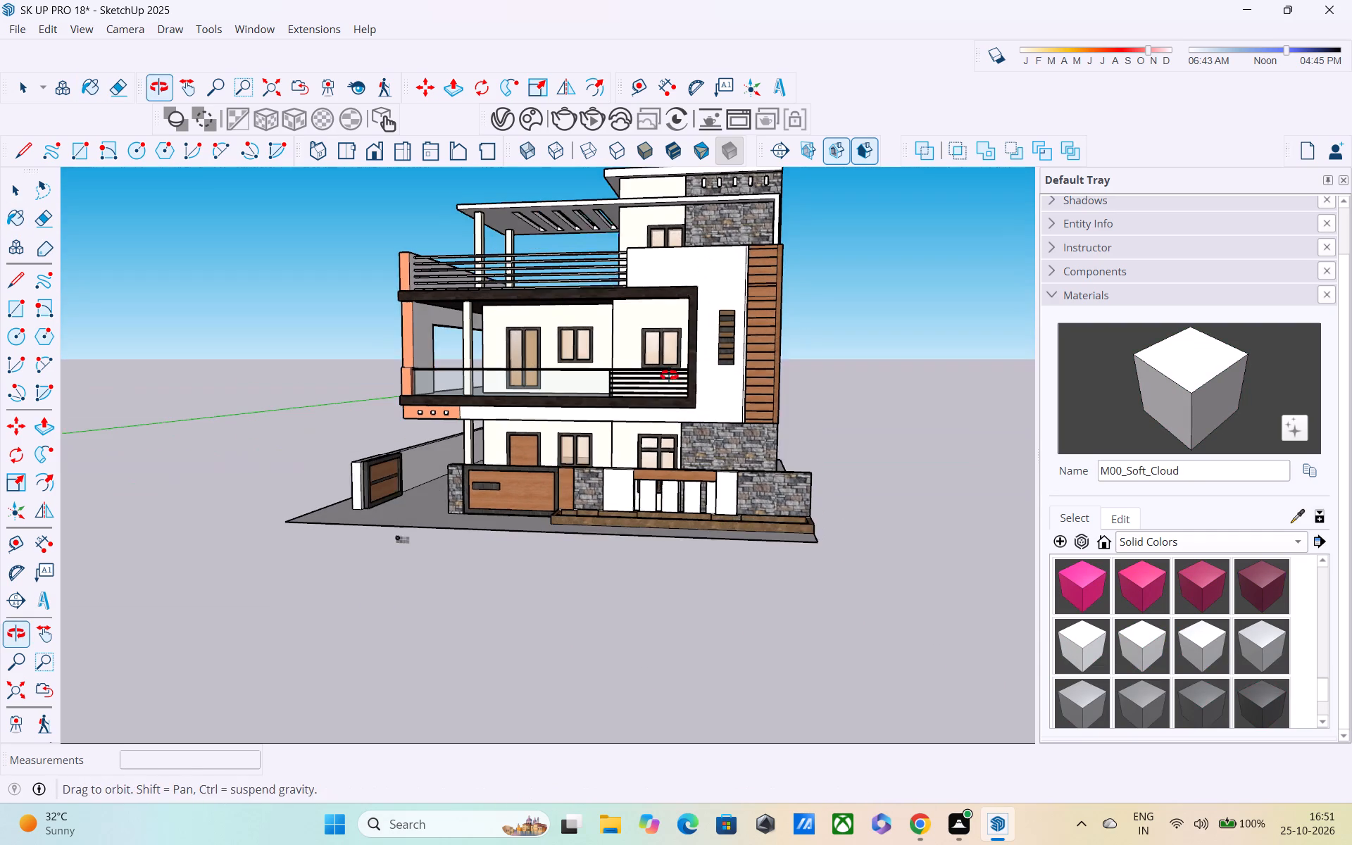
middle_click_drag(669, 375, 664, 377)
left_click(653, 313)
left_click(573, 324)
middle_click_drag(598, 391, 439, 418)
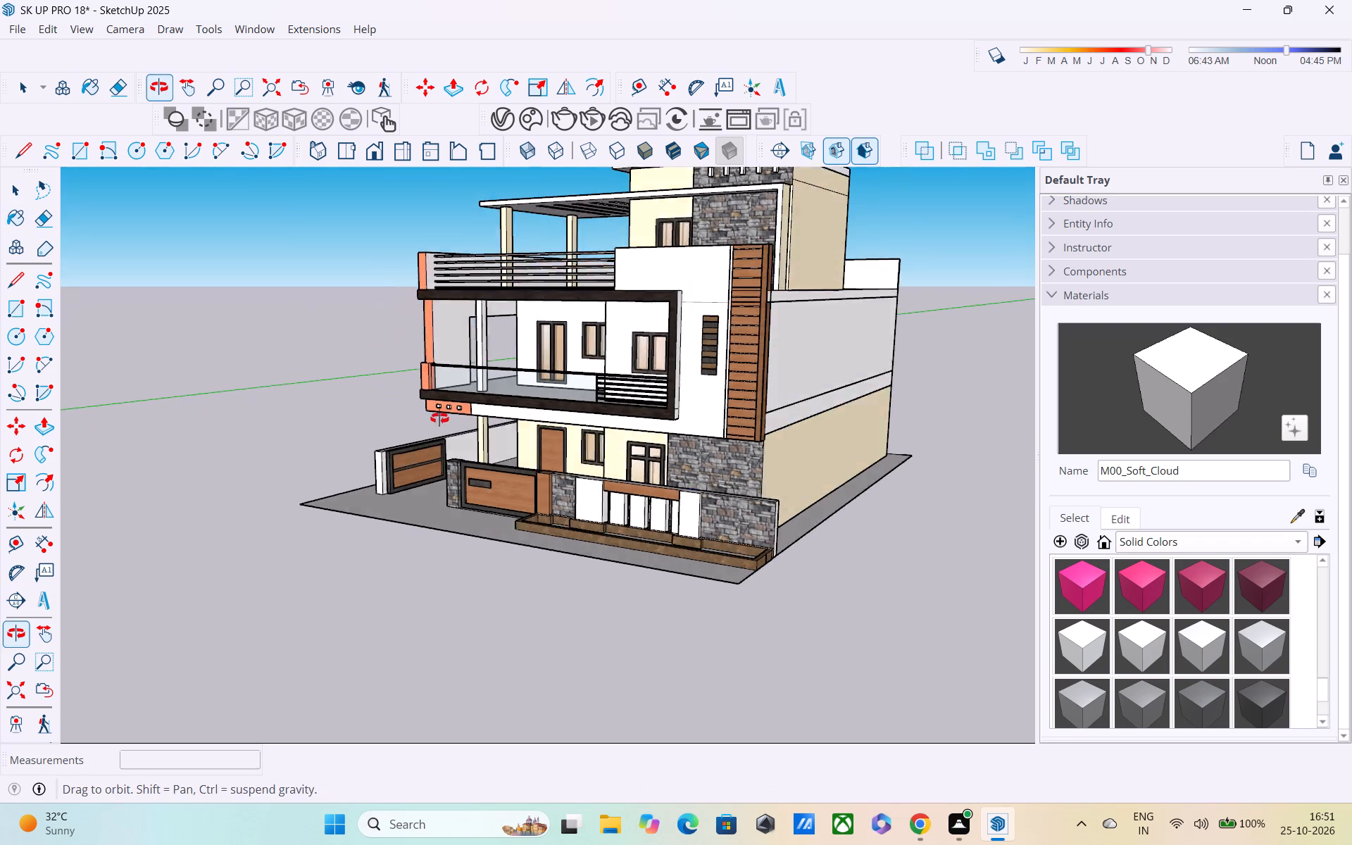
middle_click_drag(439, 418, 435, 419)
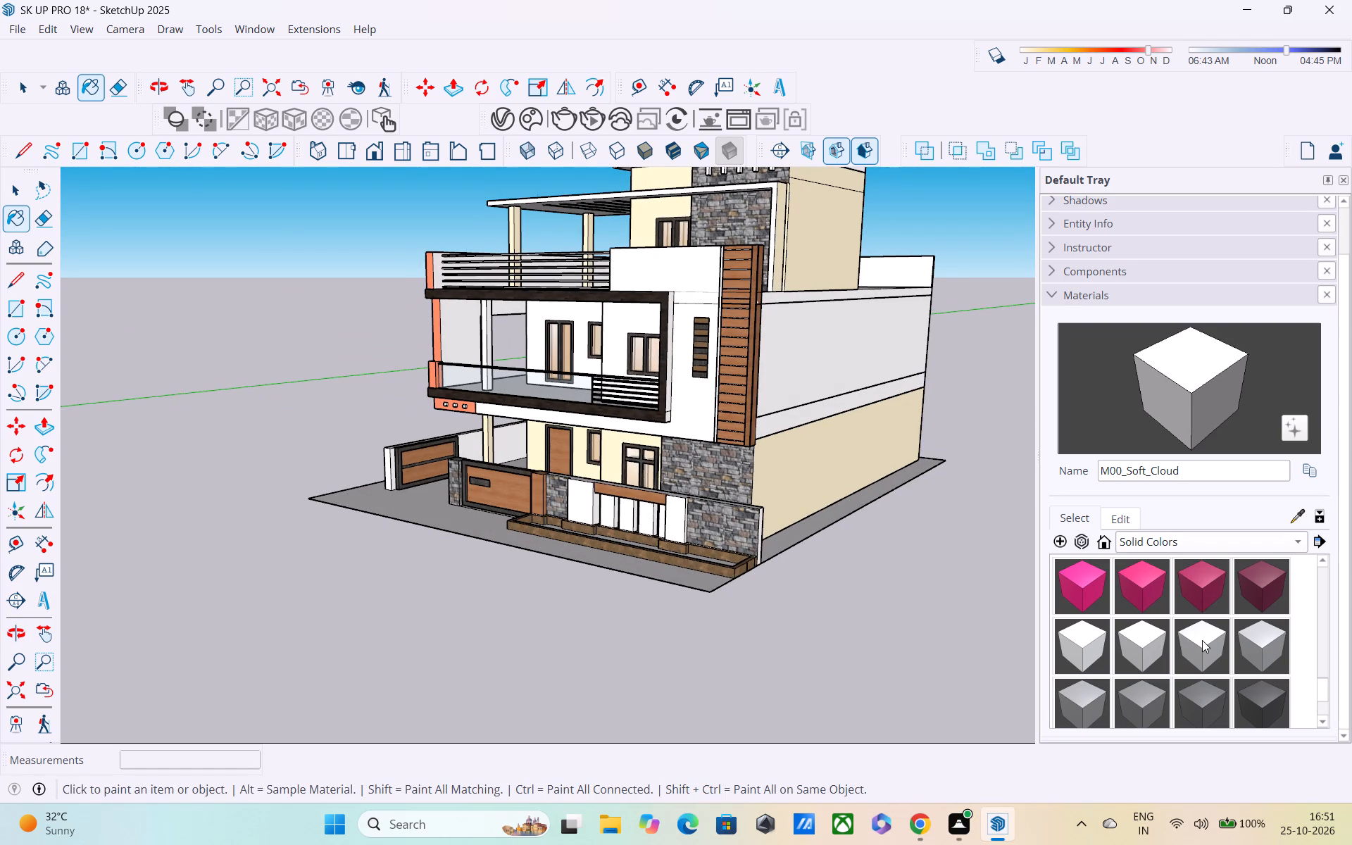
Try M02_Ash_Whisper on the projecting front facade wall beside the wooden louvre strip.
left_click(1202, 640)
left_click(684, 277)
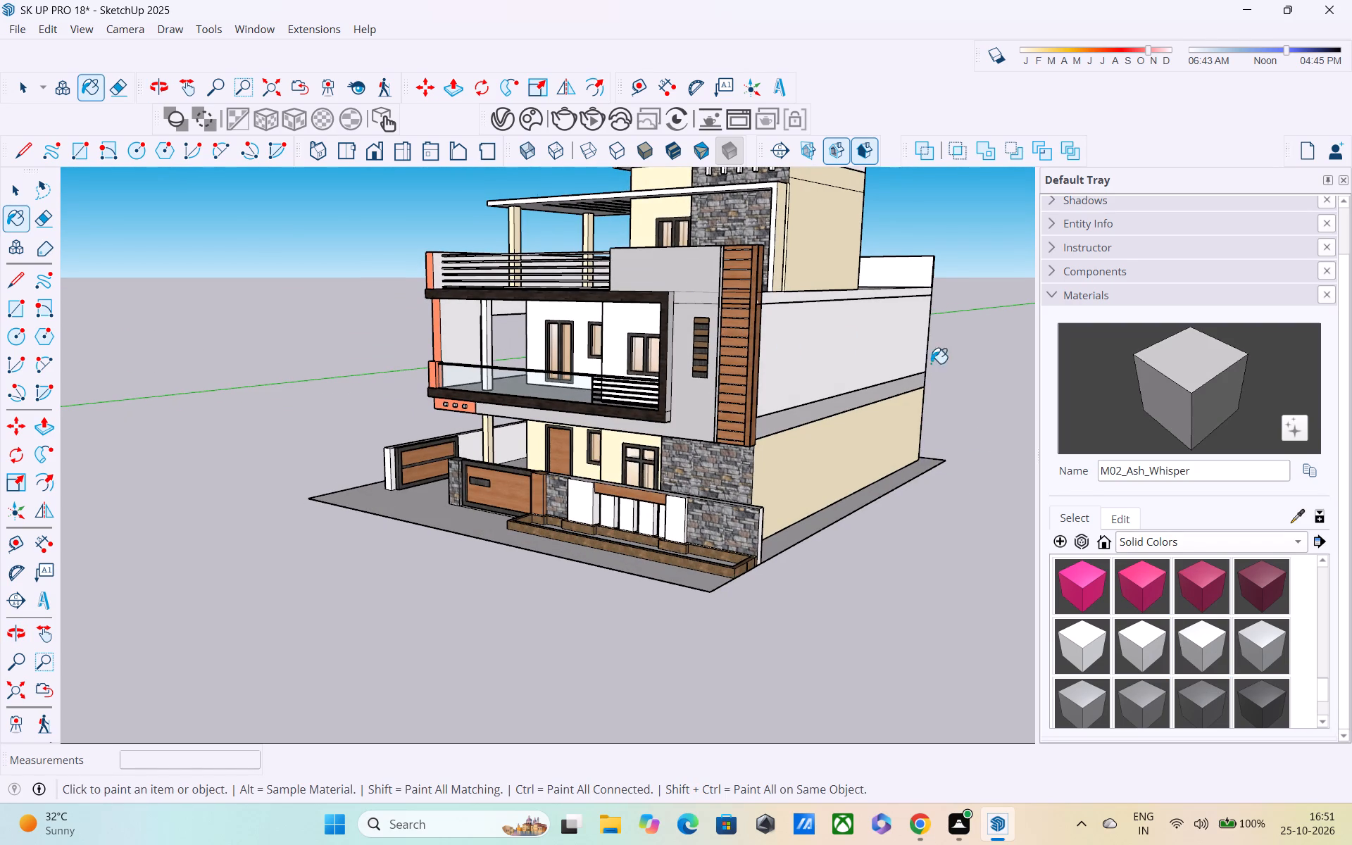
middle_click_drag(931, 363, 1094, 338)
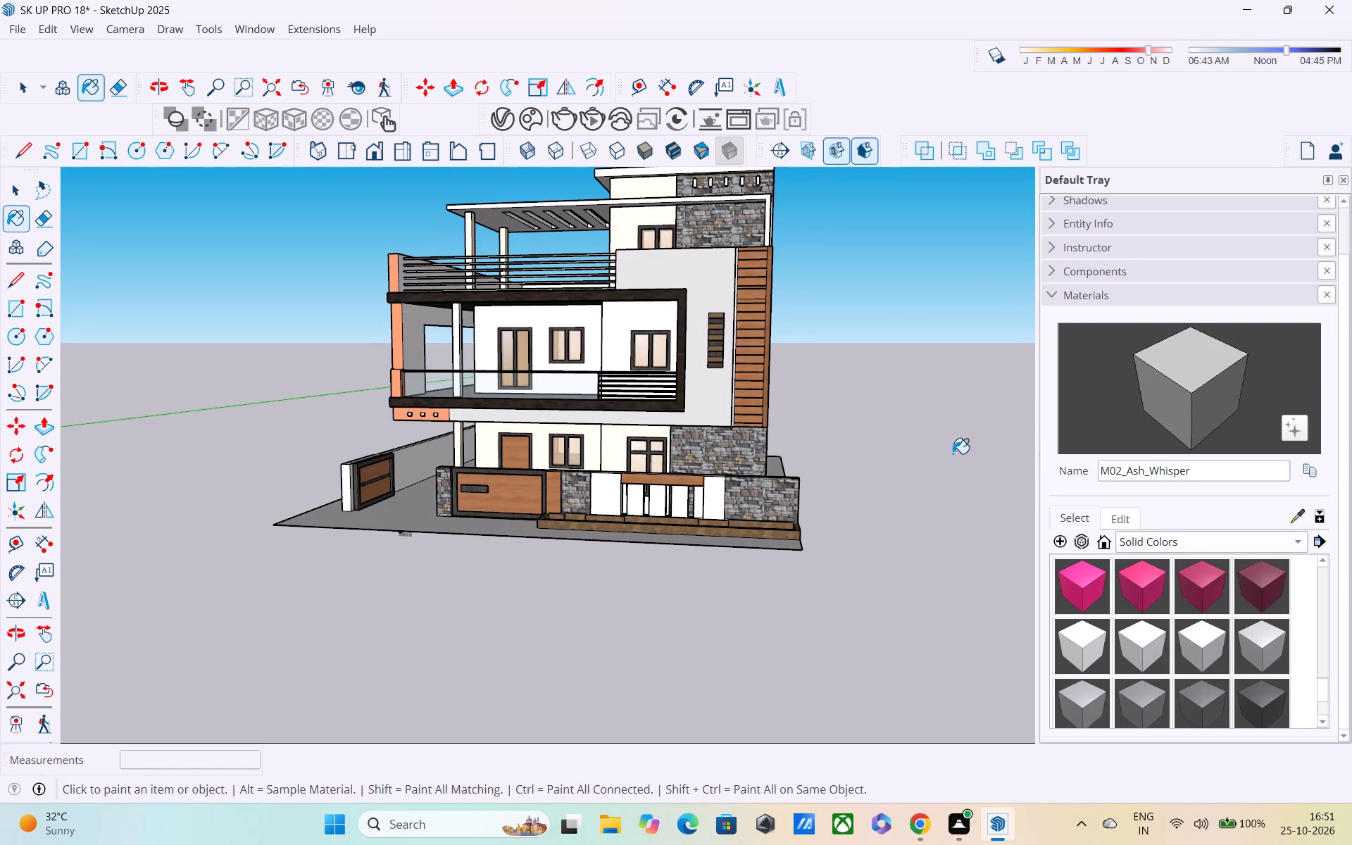
Paint the front facade wall and the first-floor walls on both sides of the house with M03_Pewter_Shine.
left_click(1260, 640)
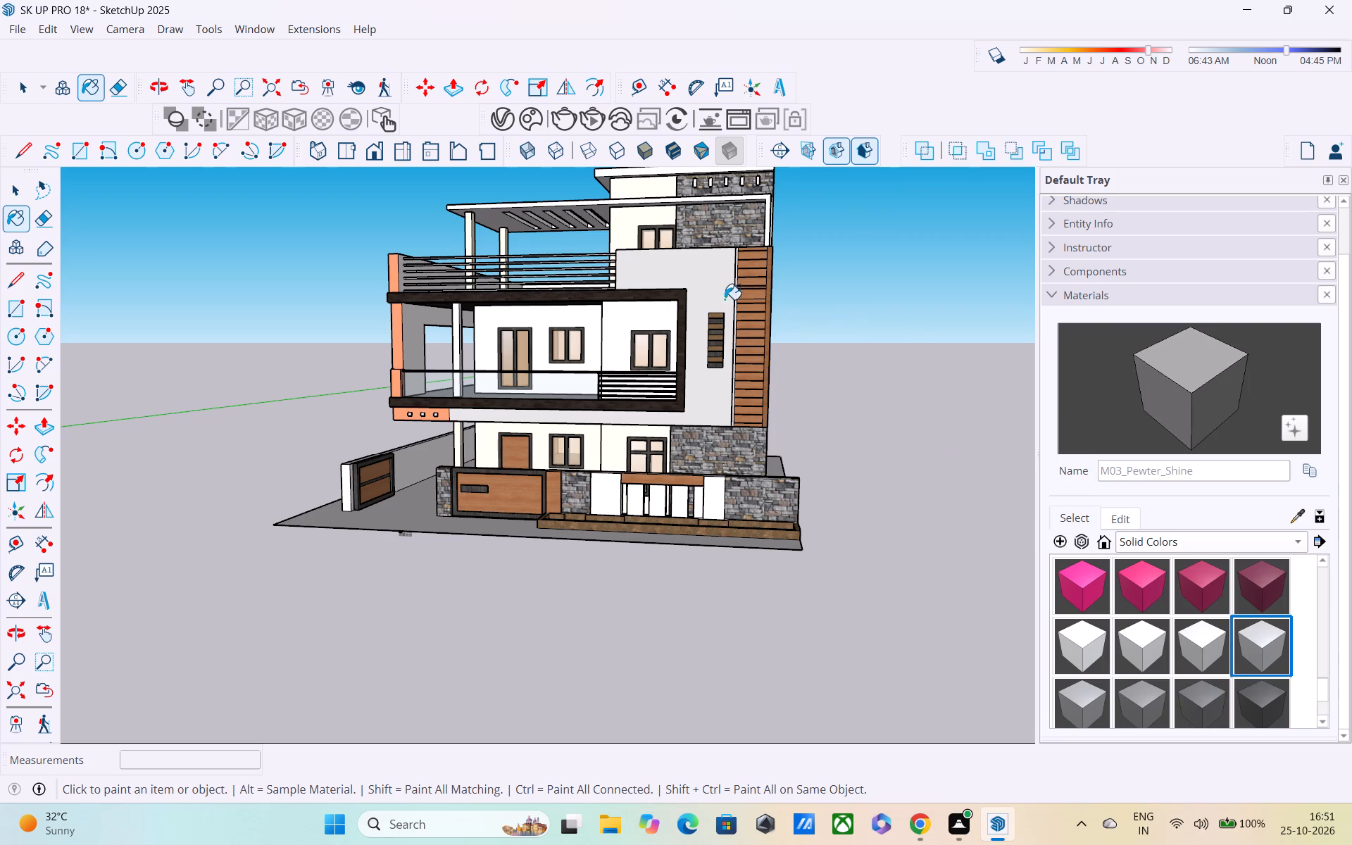
left_click(706, 285)
middle_click_drag(720, 420, 466, 444)
left_click(867, 372)
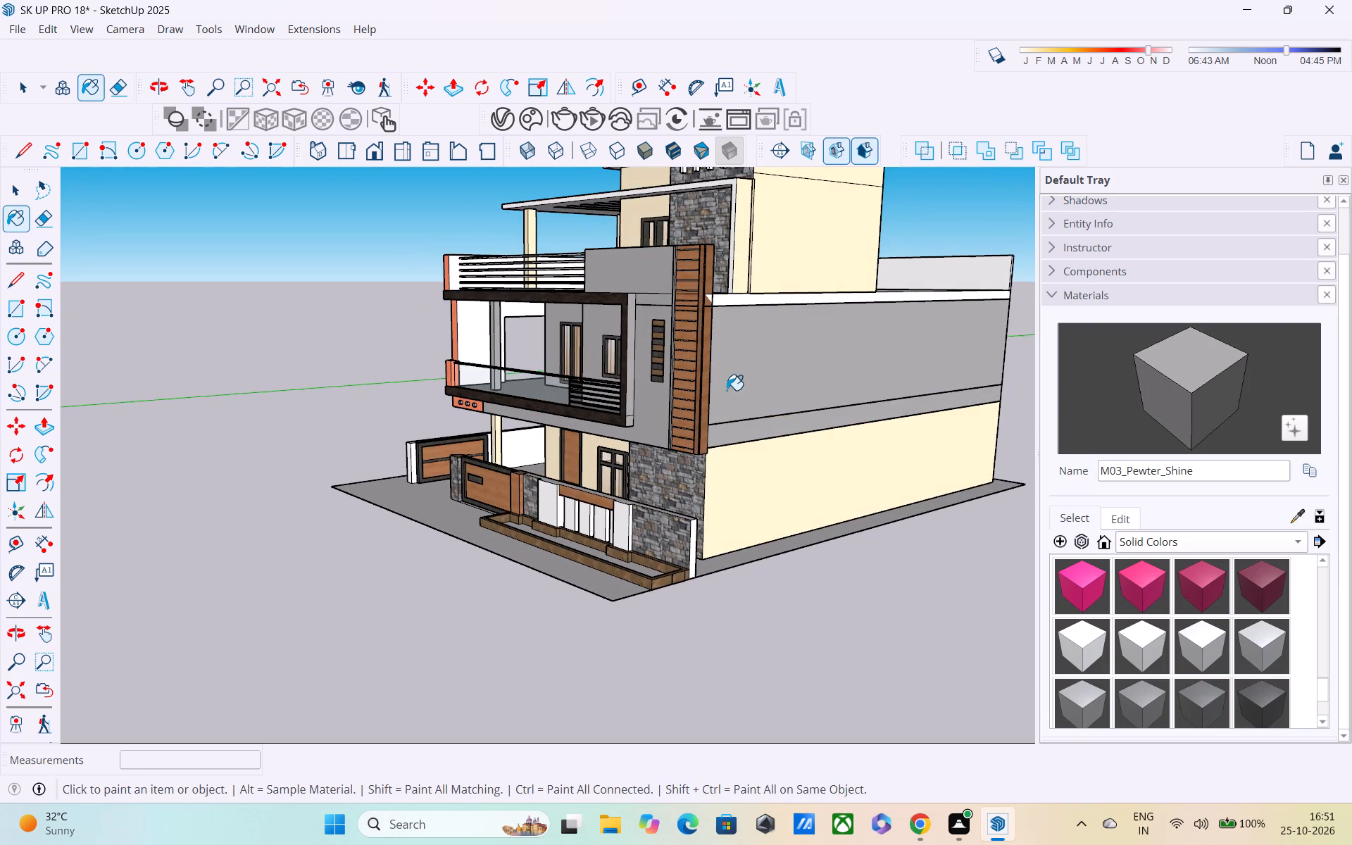
middle_click_drag(706, 399, 1070, 430)
scroll(658, 415, "down", 1)
middle_click_drag(665, 414, 1025, 397)
left_click(455, 361)
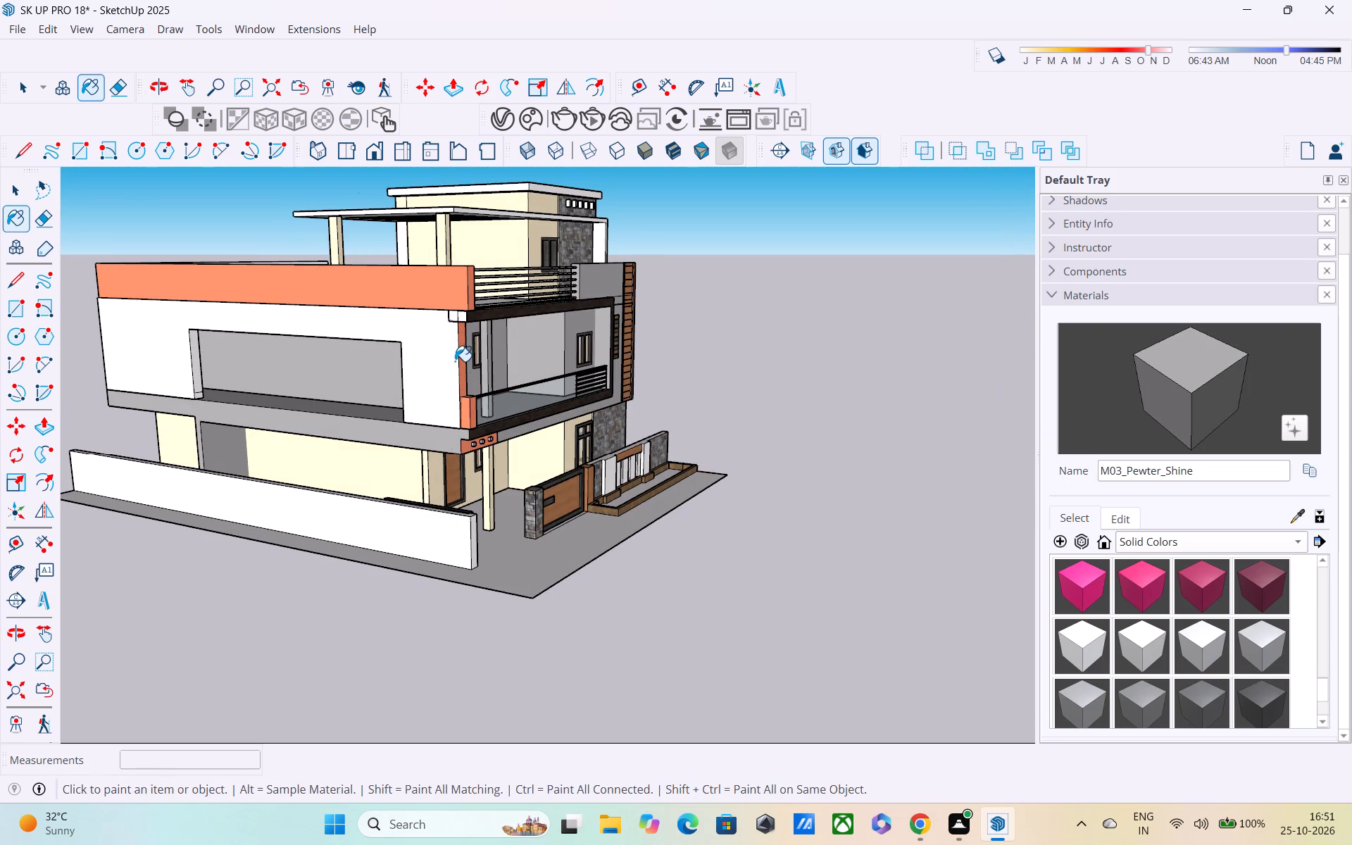
Paint the ground-floor walls of the house with M03_Pewter_Shine.
middle_click_drag(415, 383, 127, 399)
middle_click_drag(458, 441, 423, 325)
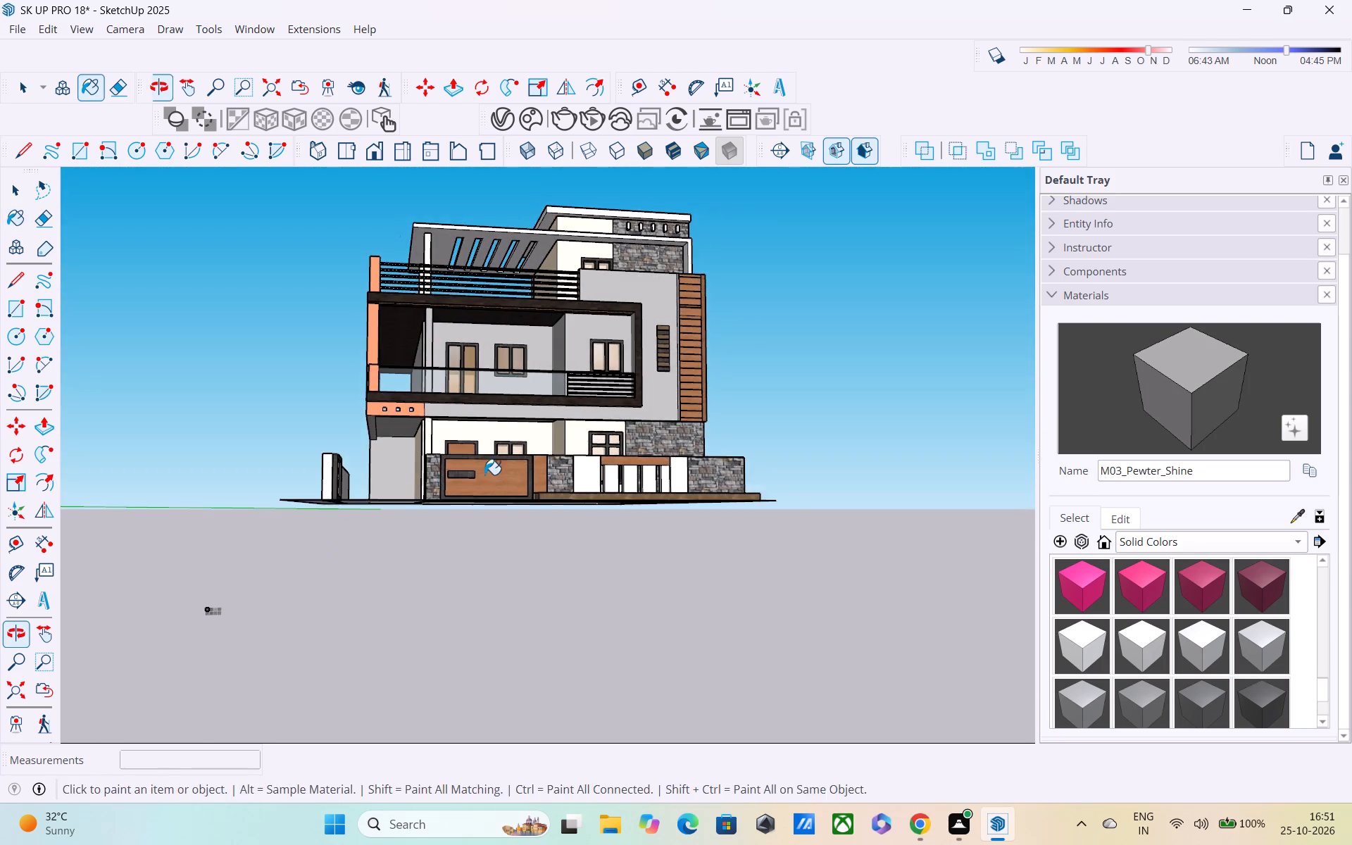
middle_click_drag(420, 482, 654, 516)
left_click(400, 446)
middle_click_drag(446, 461, 294, 470)
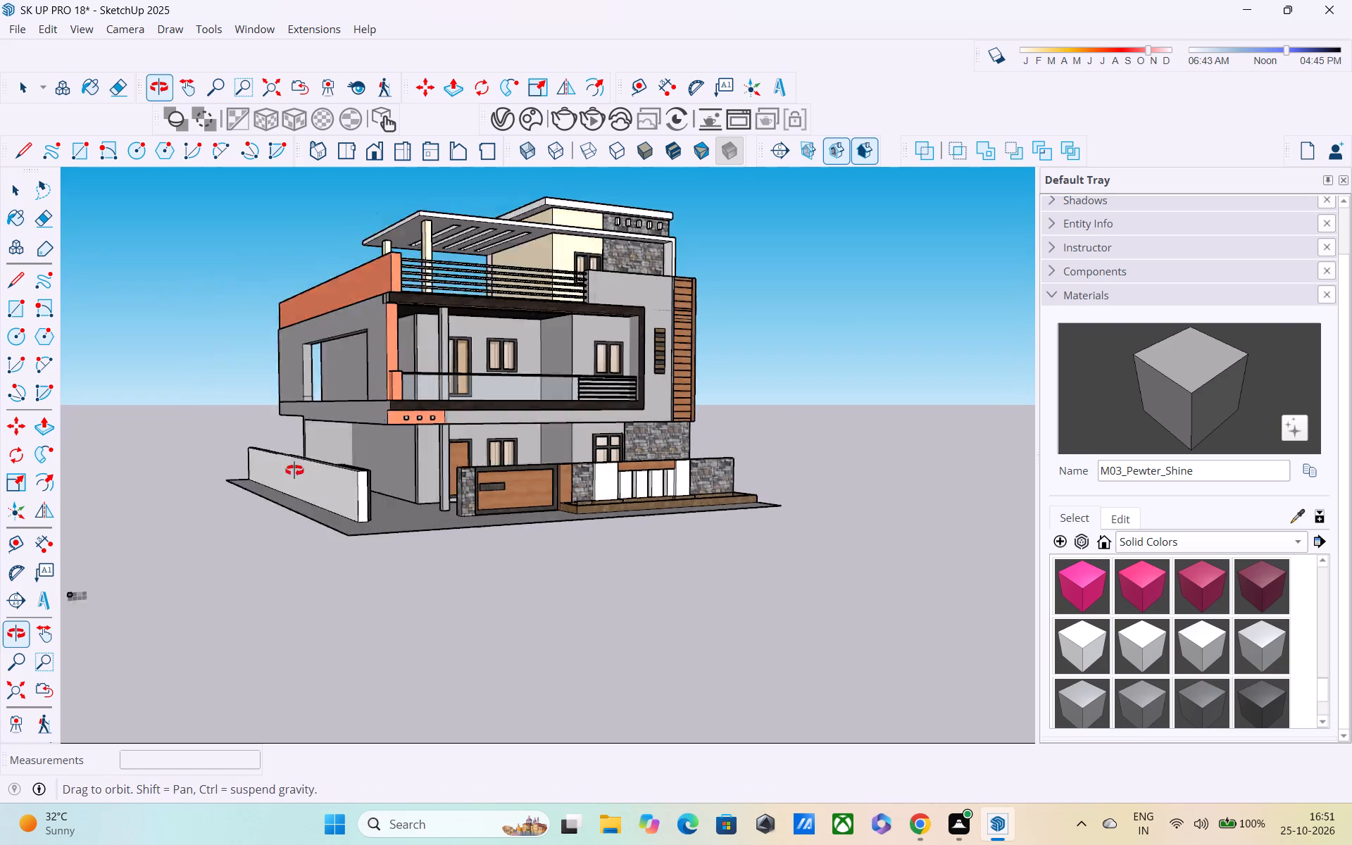
middle_click_drag(294, 470, 134, 474)
Paint the side boundary wall's inner face and the front boundary wall's white panels and upright bars with M03_Pewter_Shine.
middle_click_drag(330, 481, 486, 480)
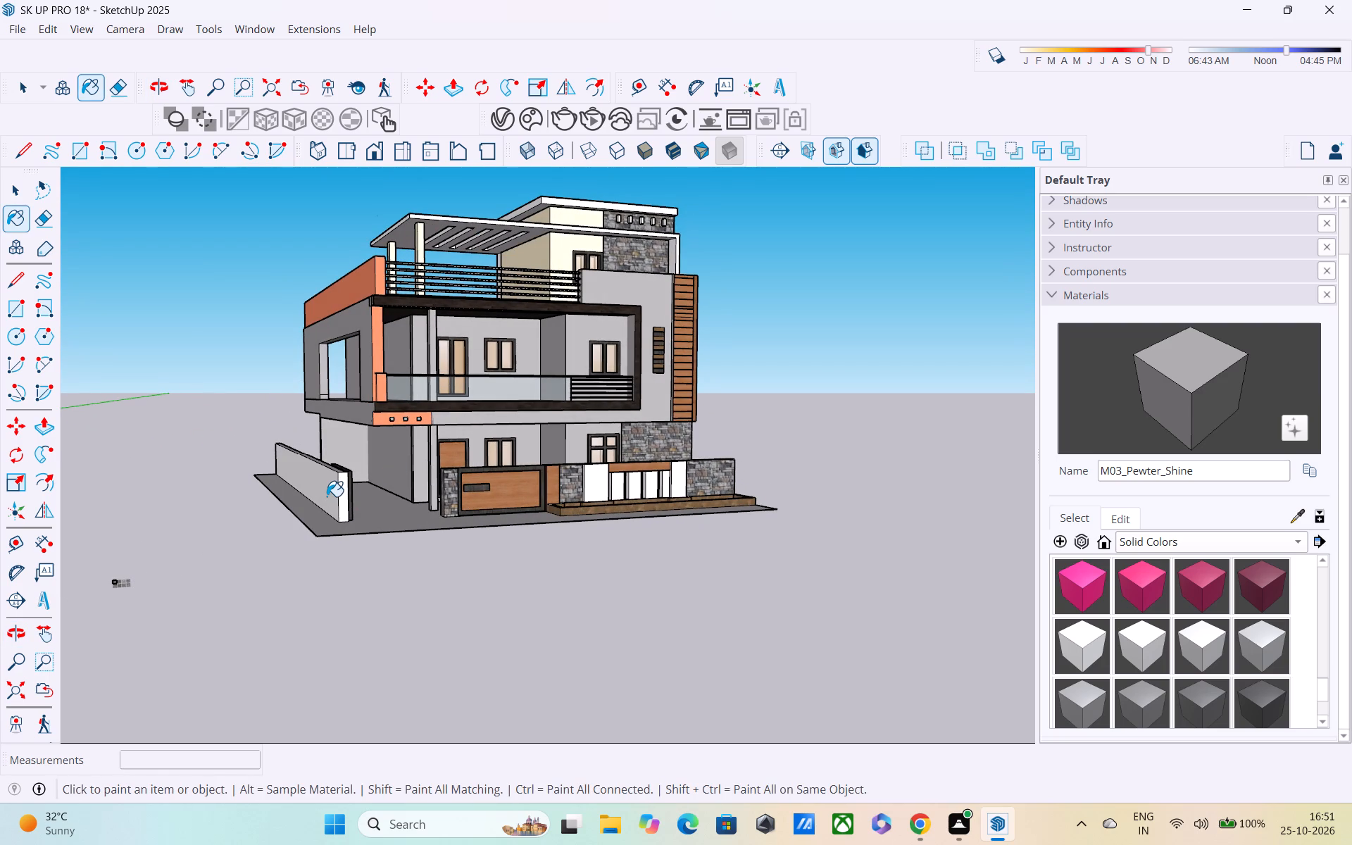
left_click(327, 494)
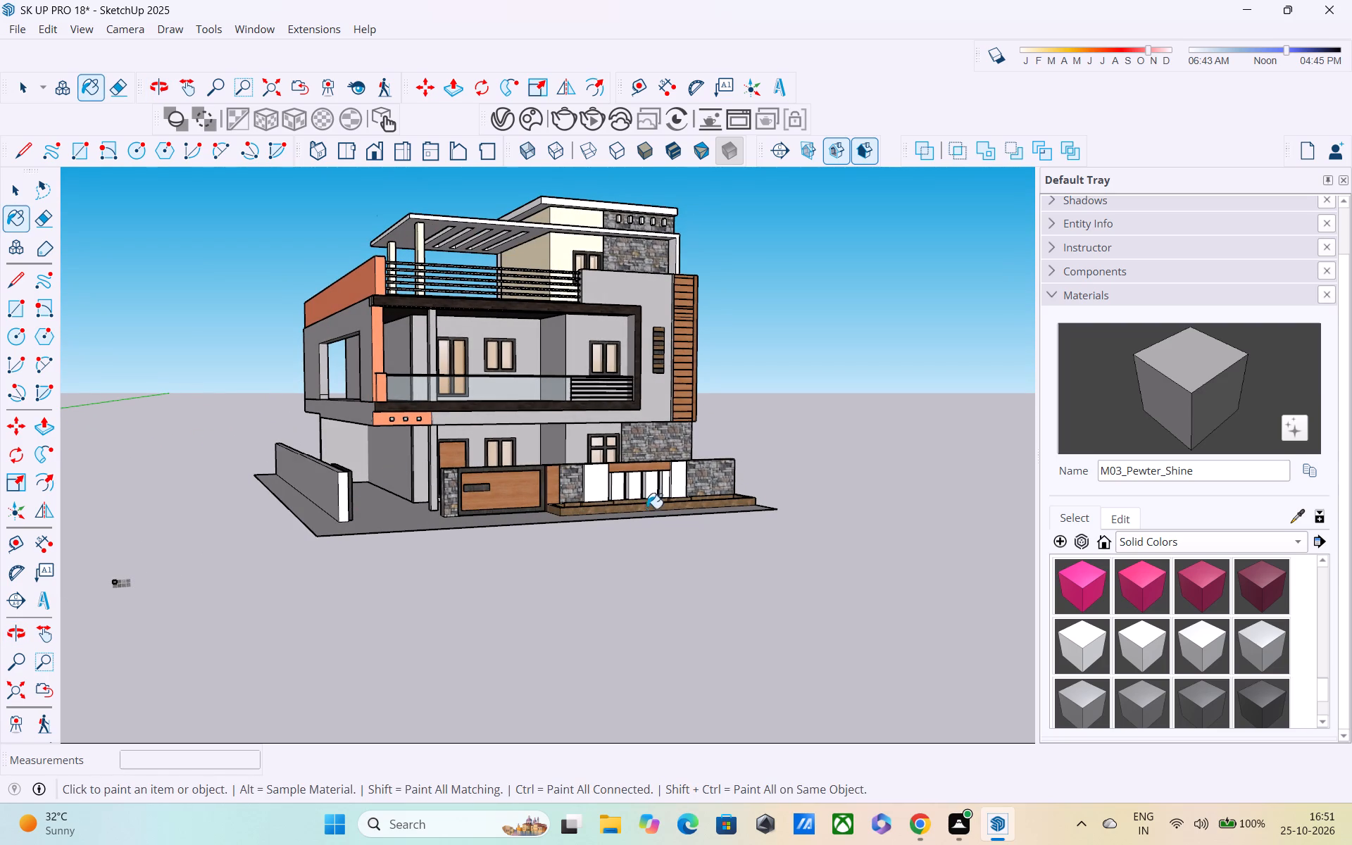
scroll(606, 497, "up", 4)
left_click(591, 484)
left_click(629, 485)
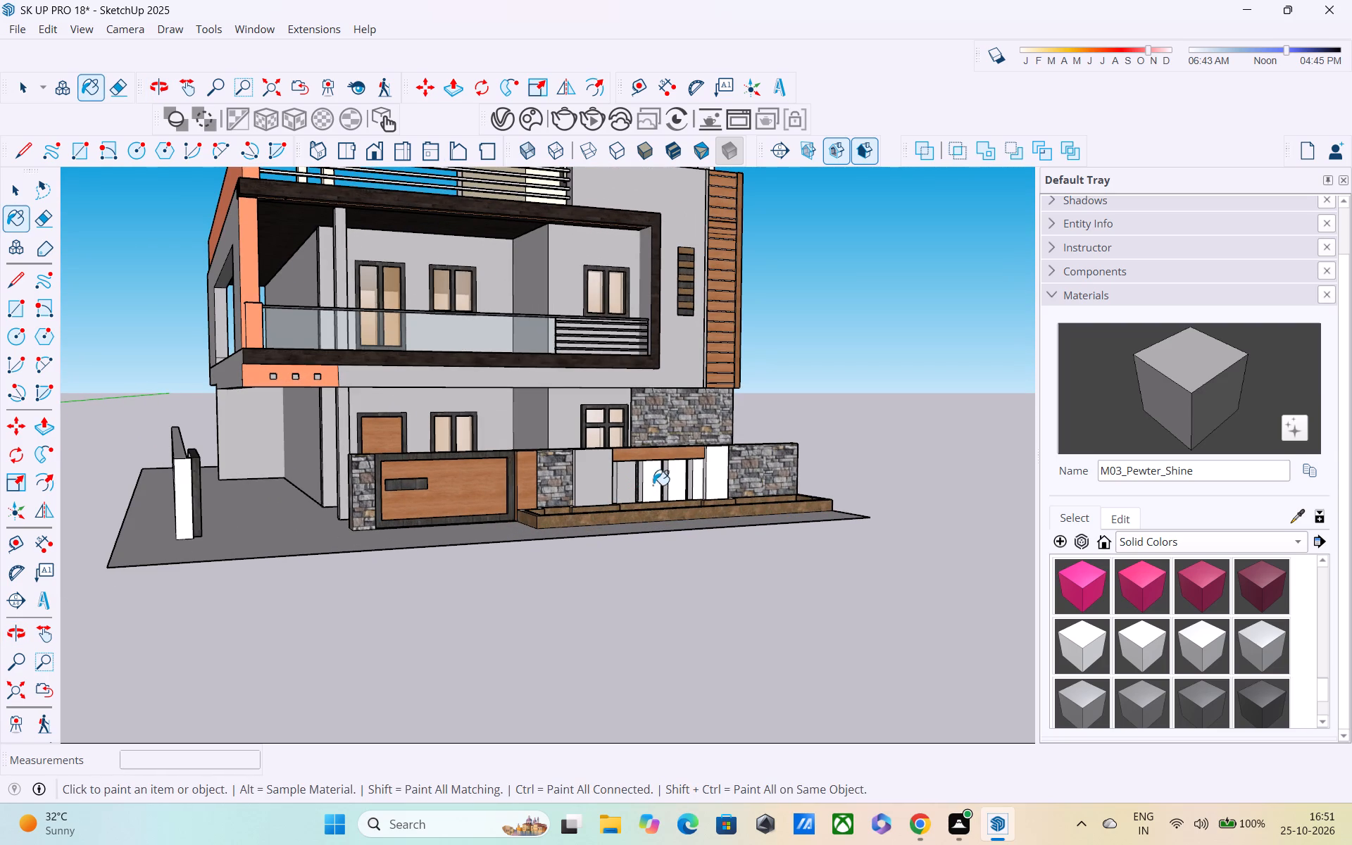
left_click(658, 484)
left_click(672, 481)
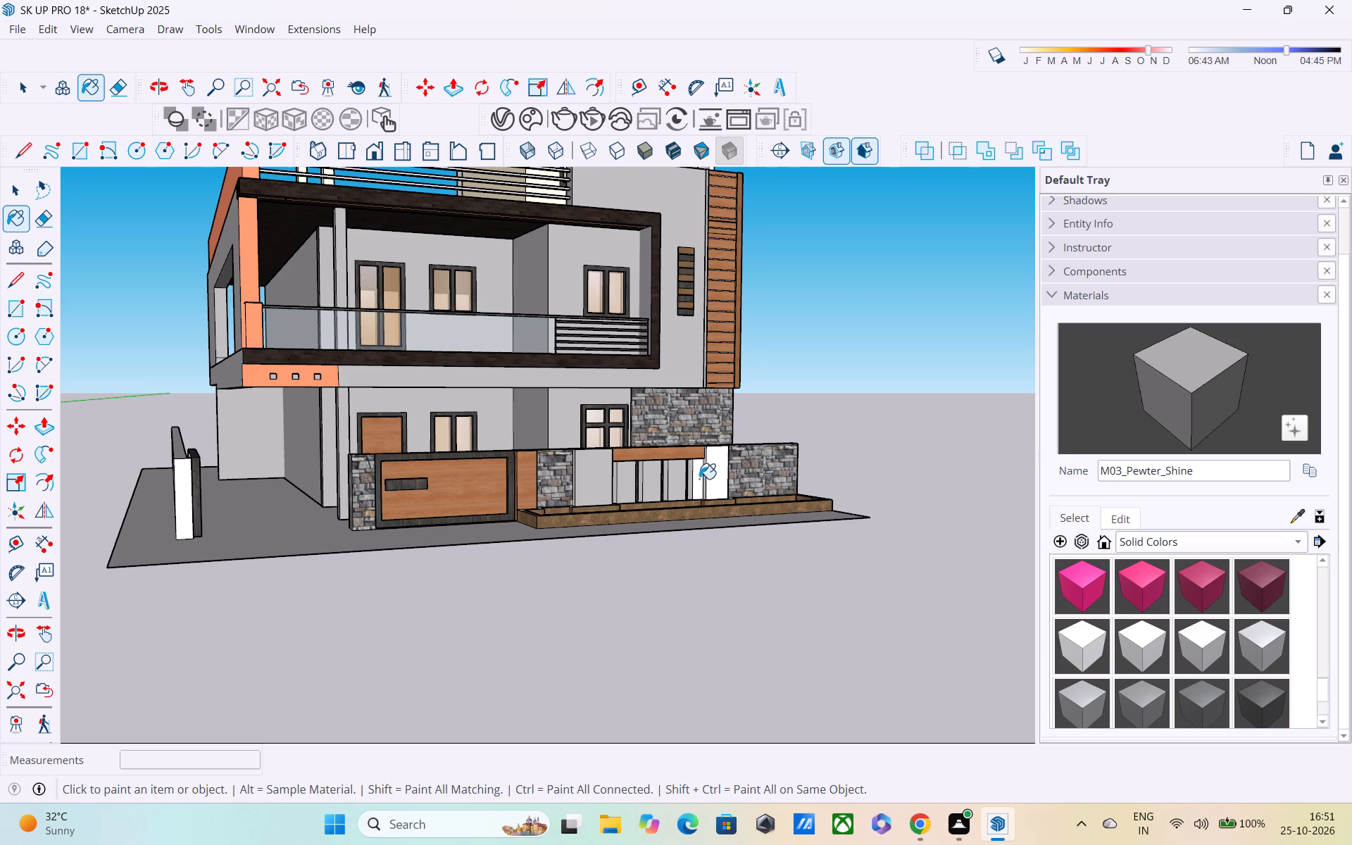
left_click(700, 478)
left_click(721, 477)
Paint the top-floor room's walls, its roof slab and a pergola post with M03_Pewter_Shine.
middle_click_drag(703, 473, 439, 477)
scroll(459, 461, "down", 5)
middle_click_drag(645, 458, 654, 568)
scroll(655, 452, "down", 1)
middle_click_drag(654, 451, 827, 344)
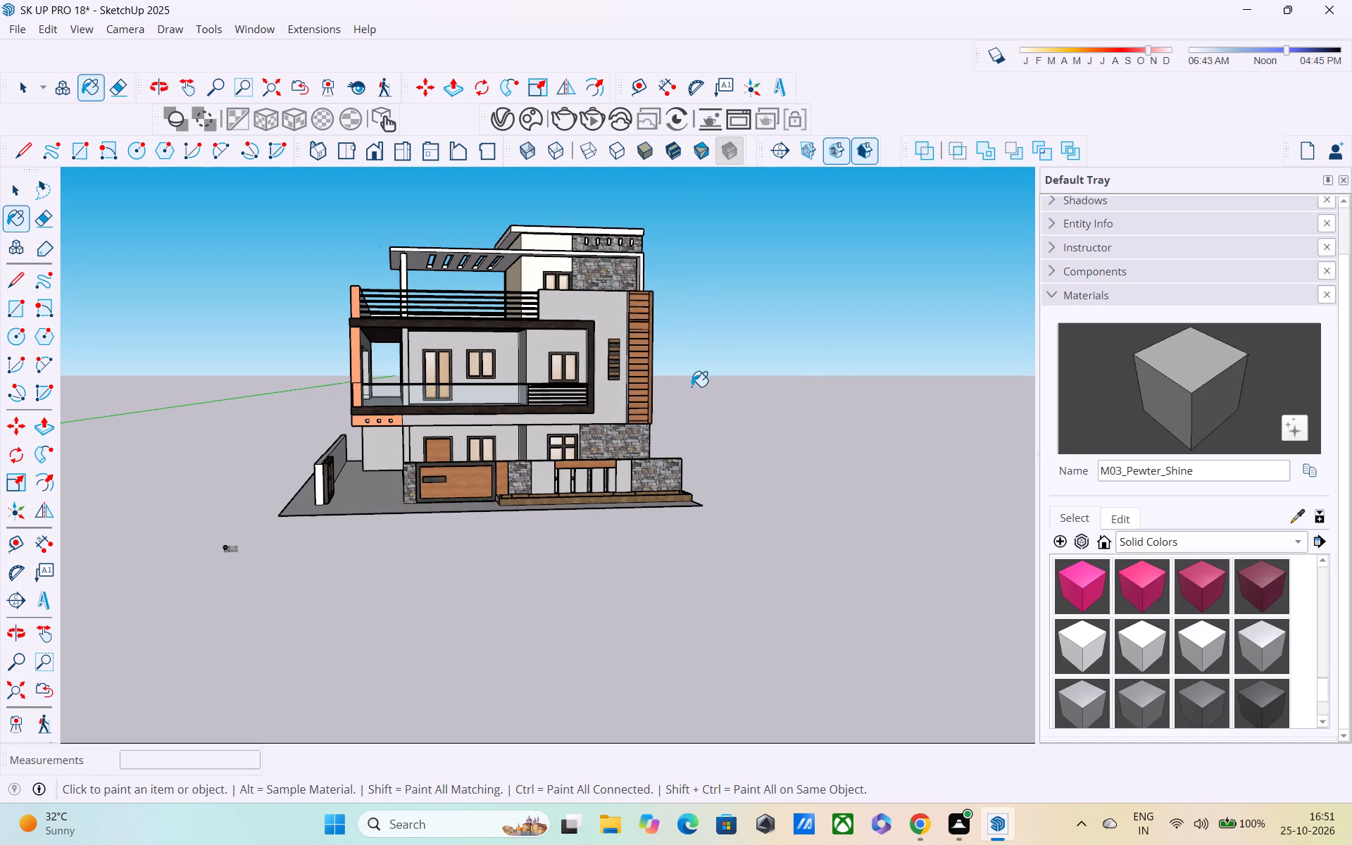
middle_click_drag(680, 402, 104, 548)
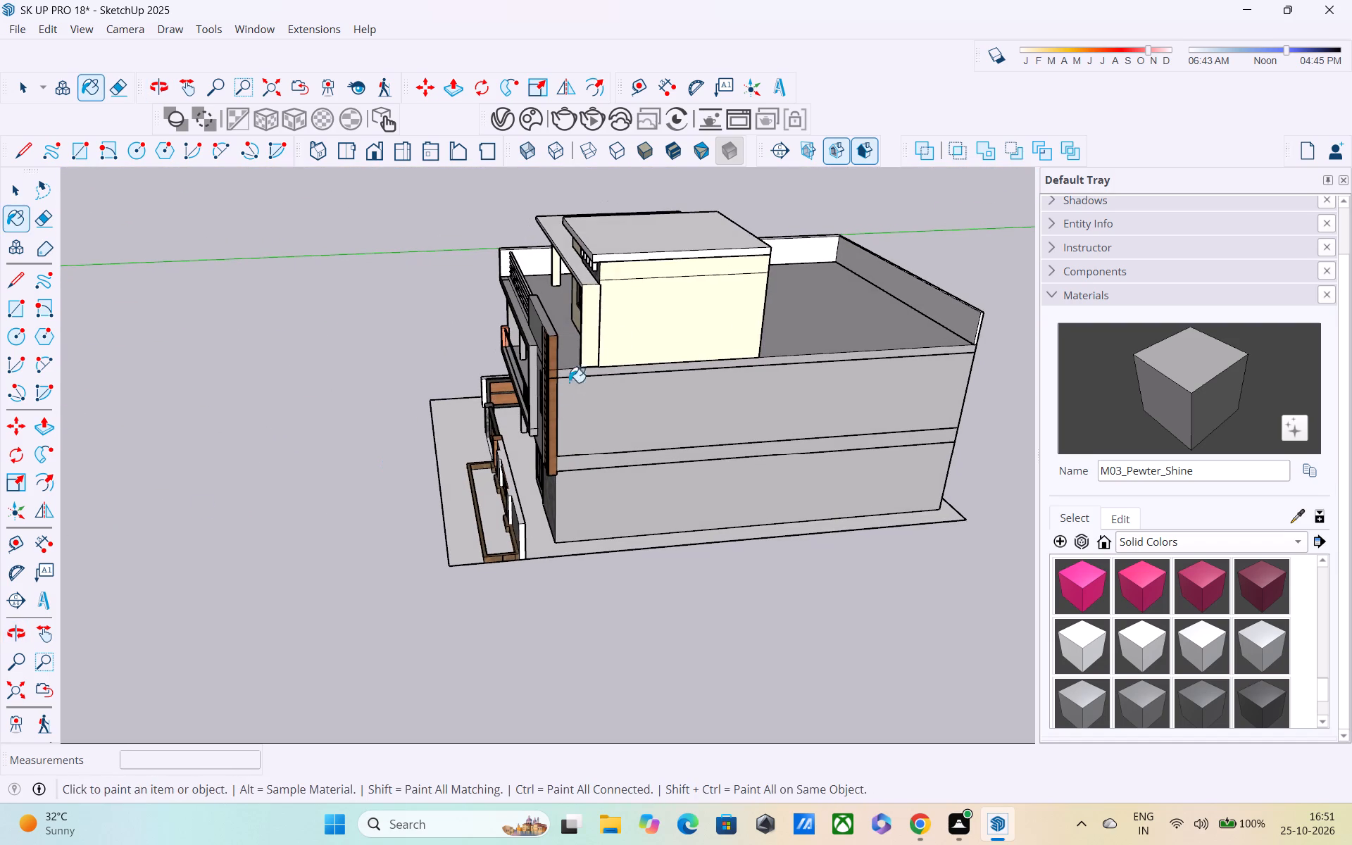
left_click(630, 333)
left_click(657, 256)
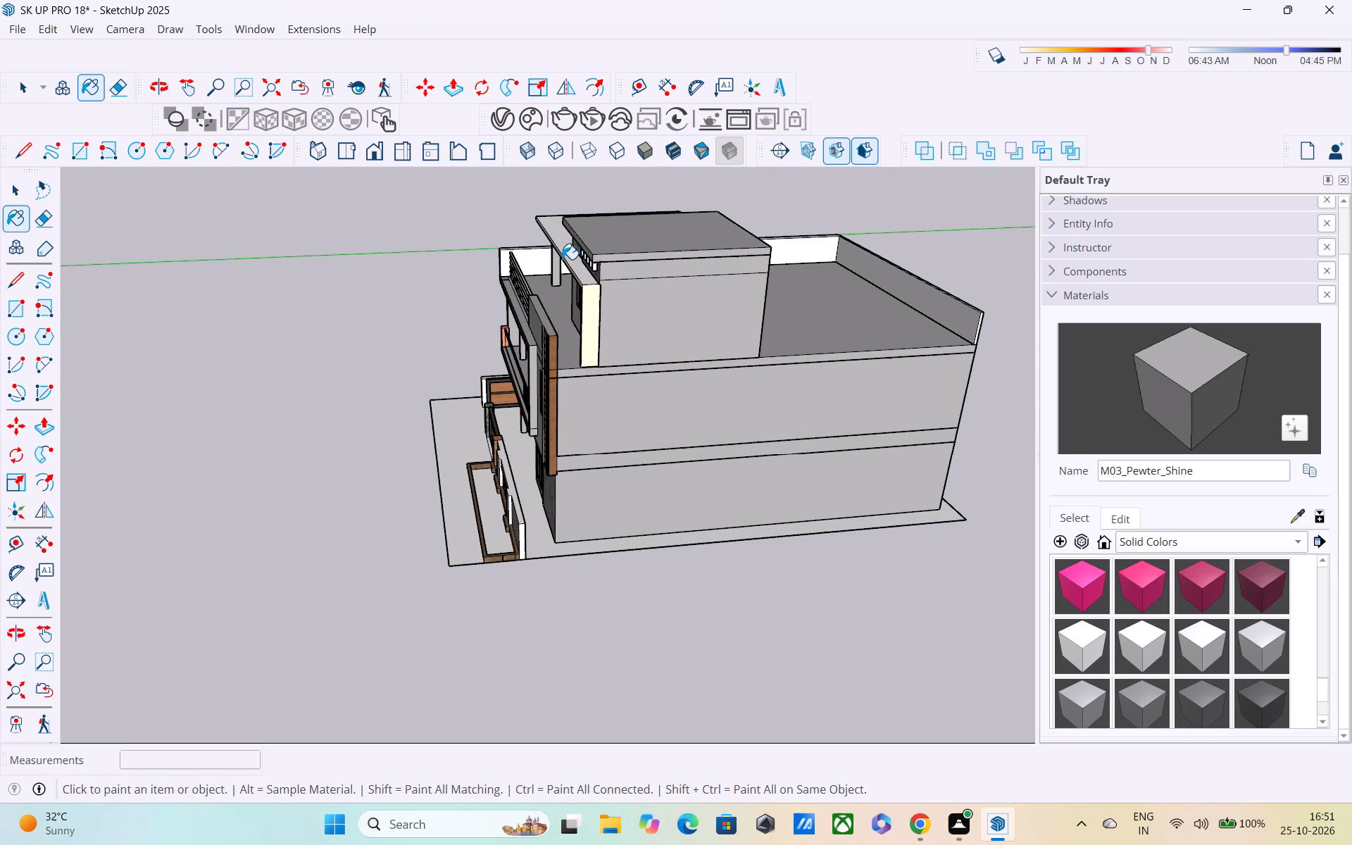
left_click(562, 259)
Paint the side face of the pergola's end column beside the stone-clad wall with M03_Pewter_Shine.
middle_click_drag(585, 280, 900, 283)
middle_click_drag(606, 268, 843, 203)
middle_click_drag(756, 229, 701, 239)
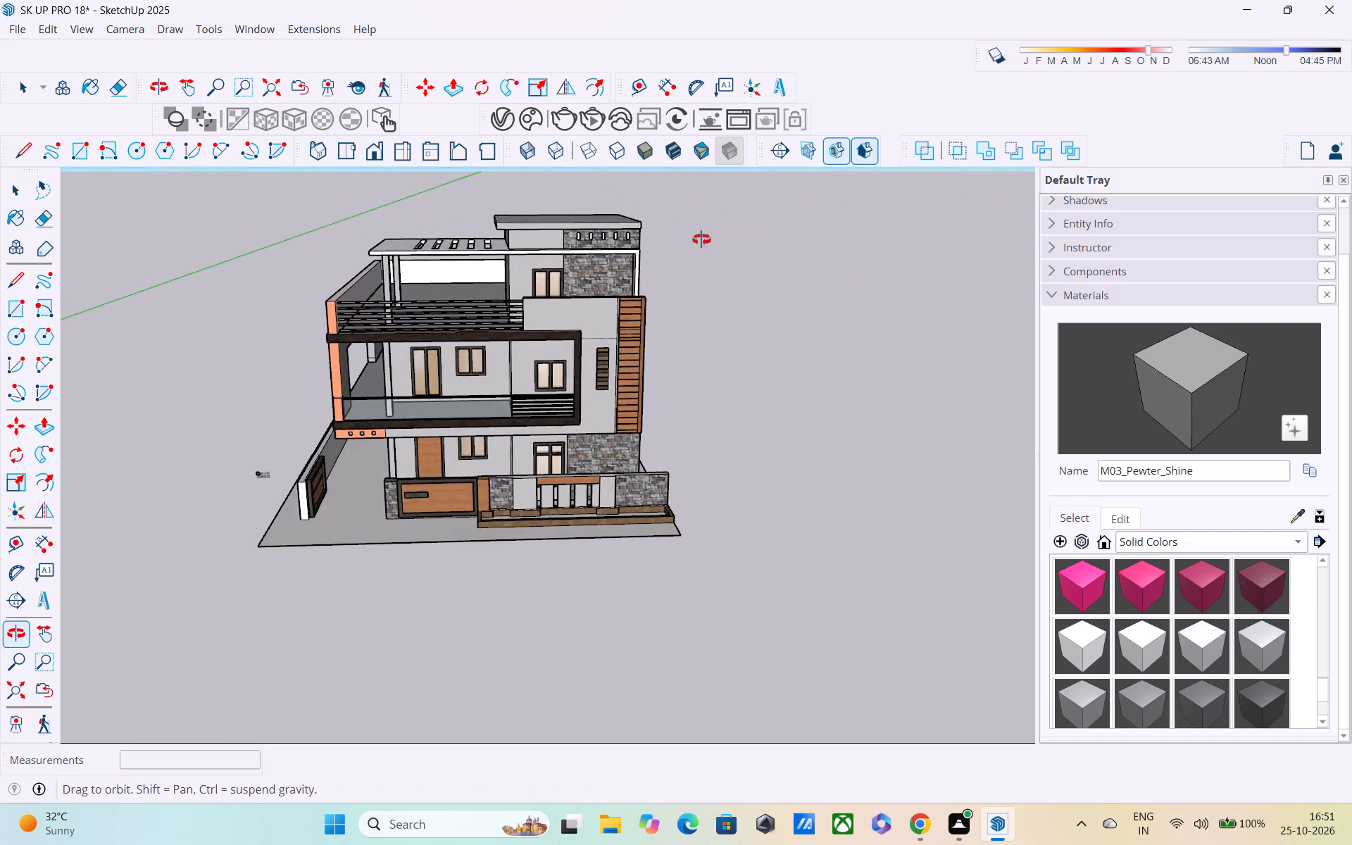
middle_click_drag(701, 239, 312, 282)
scroll(576, 324, "up", 3)
left_click(634, 292)
Paint the front end face of the side boundary wall with M03_Pewter_Shine and review the front elevation.
middle_click_drag(599, 323, 607, 318)
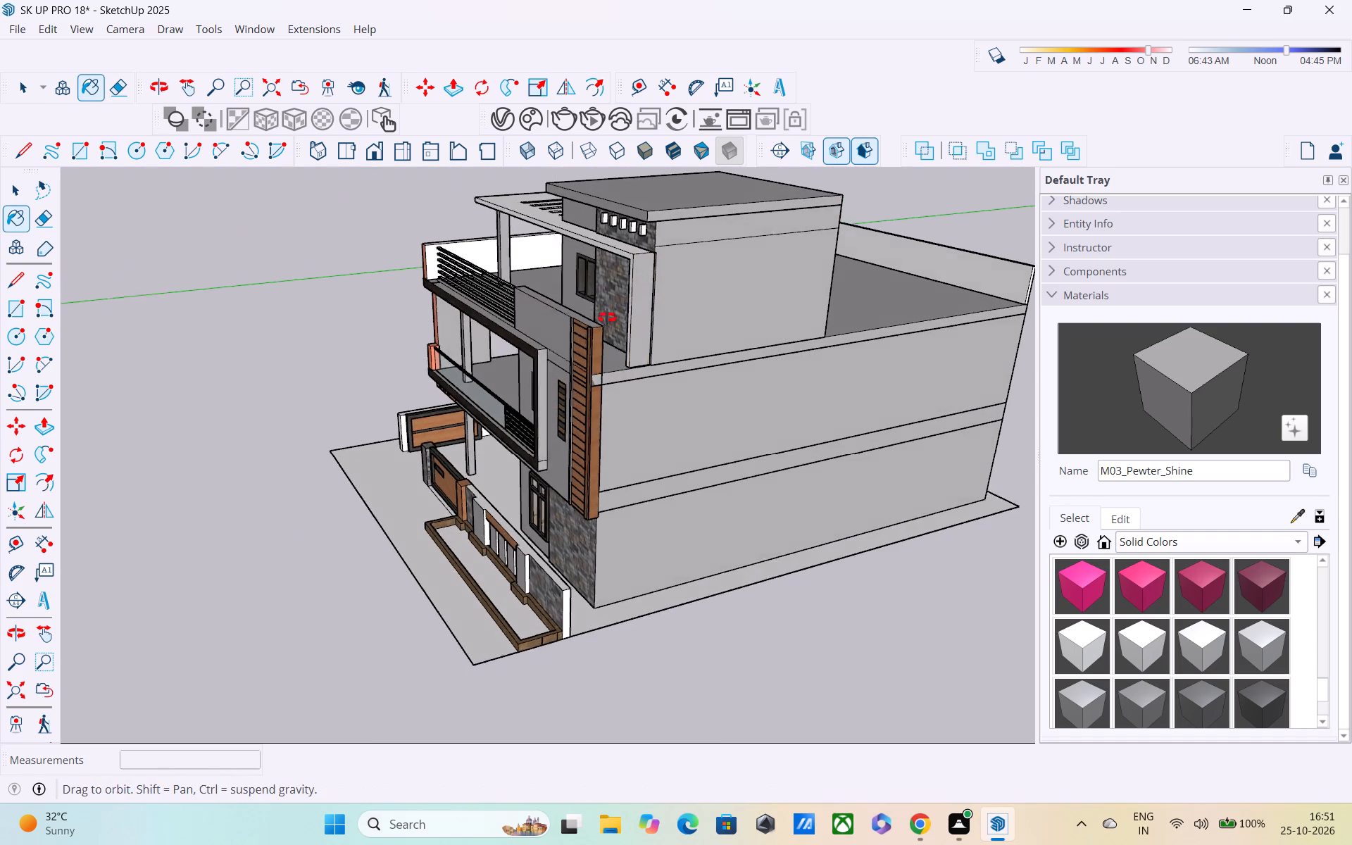
middle_click_drag(607, 318, 830, 277)
scroll(711, 287, "down", 3)
middle_click_drag(544, 356, 850, 319)
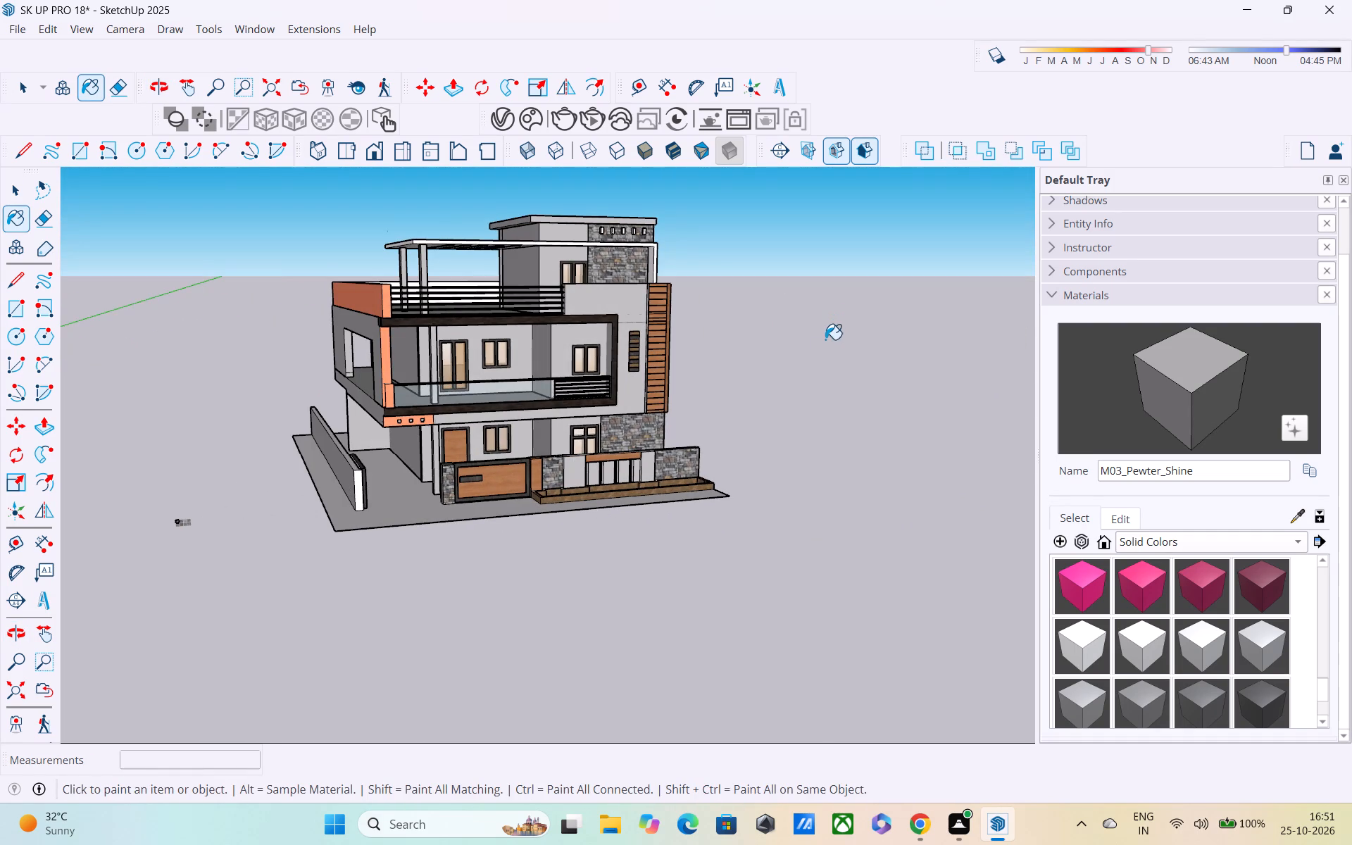
middle_click_drag(680, 403, 652, 316)
scroll(379, 466, "up", 3)
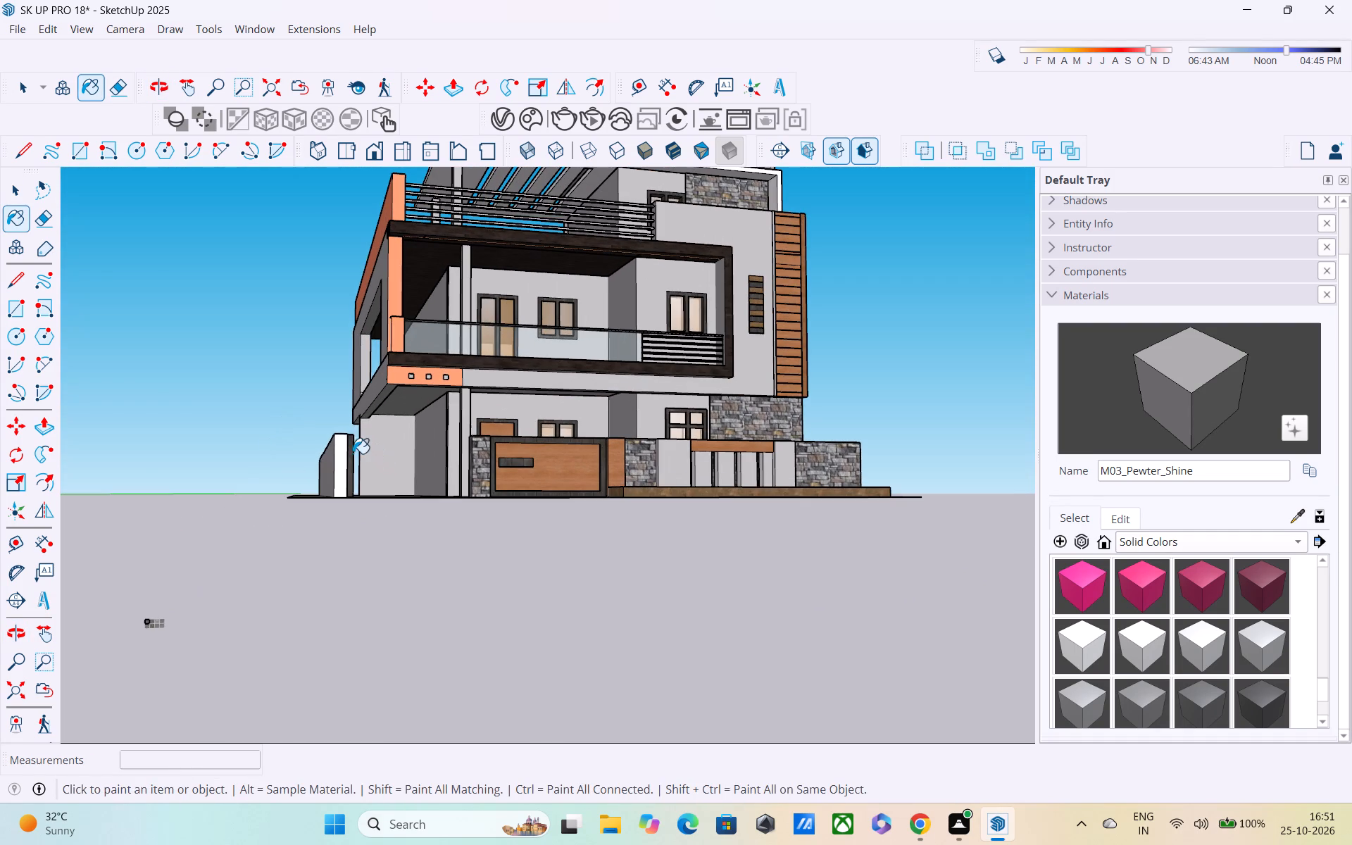
left_click(345, 450)
middle_click_drag(344, 458, 511, 559)
scroll(556, 540, "down", 3)
middle_click_drag(756, 543, 491, 530)
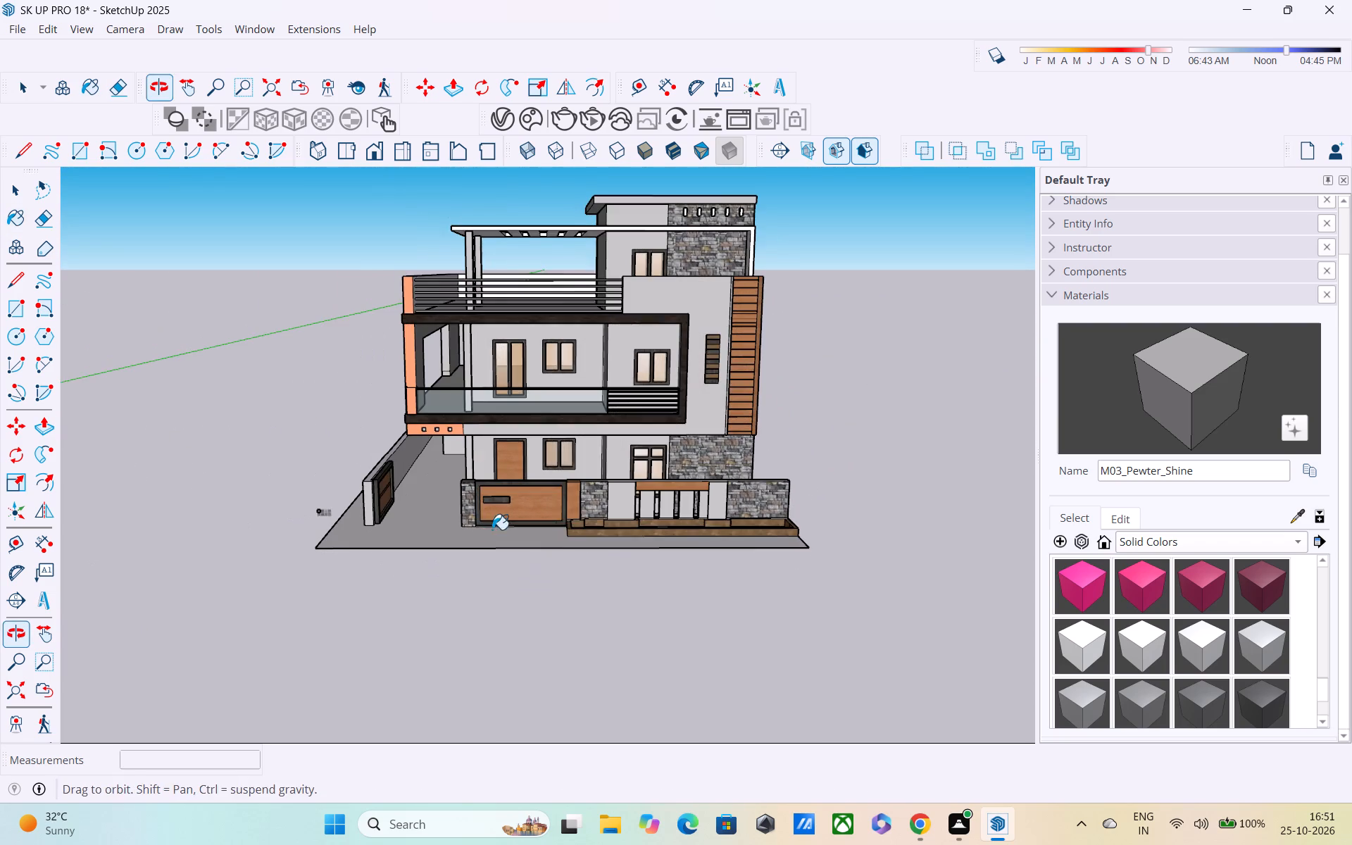
key("space")
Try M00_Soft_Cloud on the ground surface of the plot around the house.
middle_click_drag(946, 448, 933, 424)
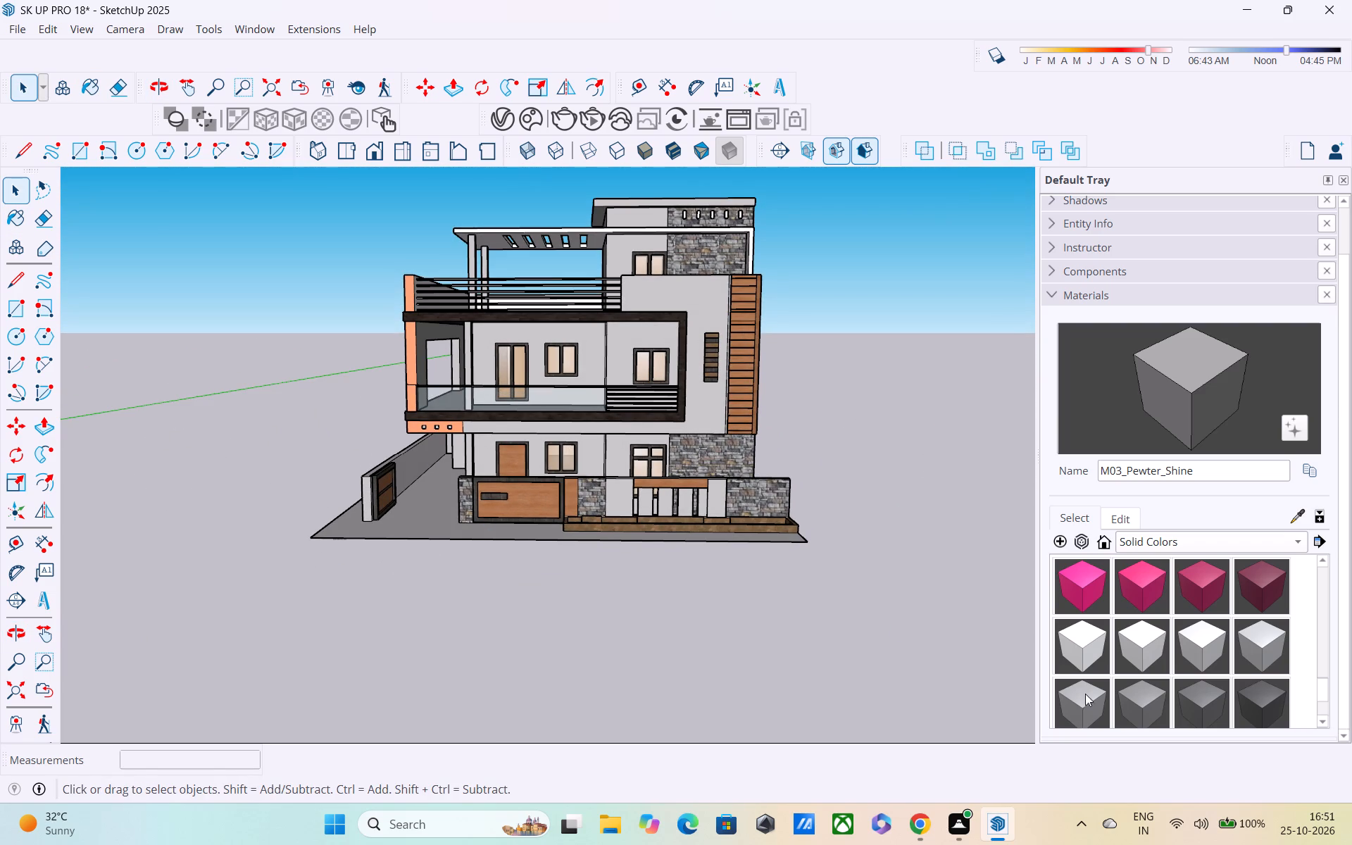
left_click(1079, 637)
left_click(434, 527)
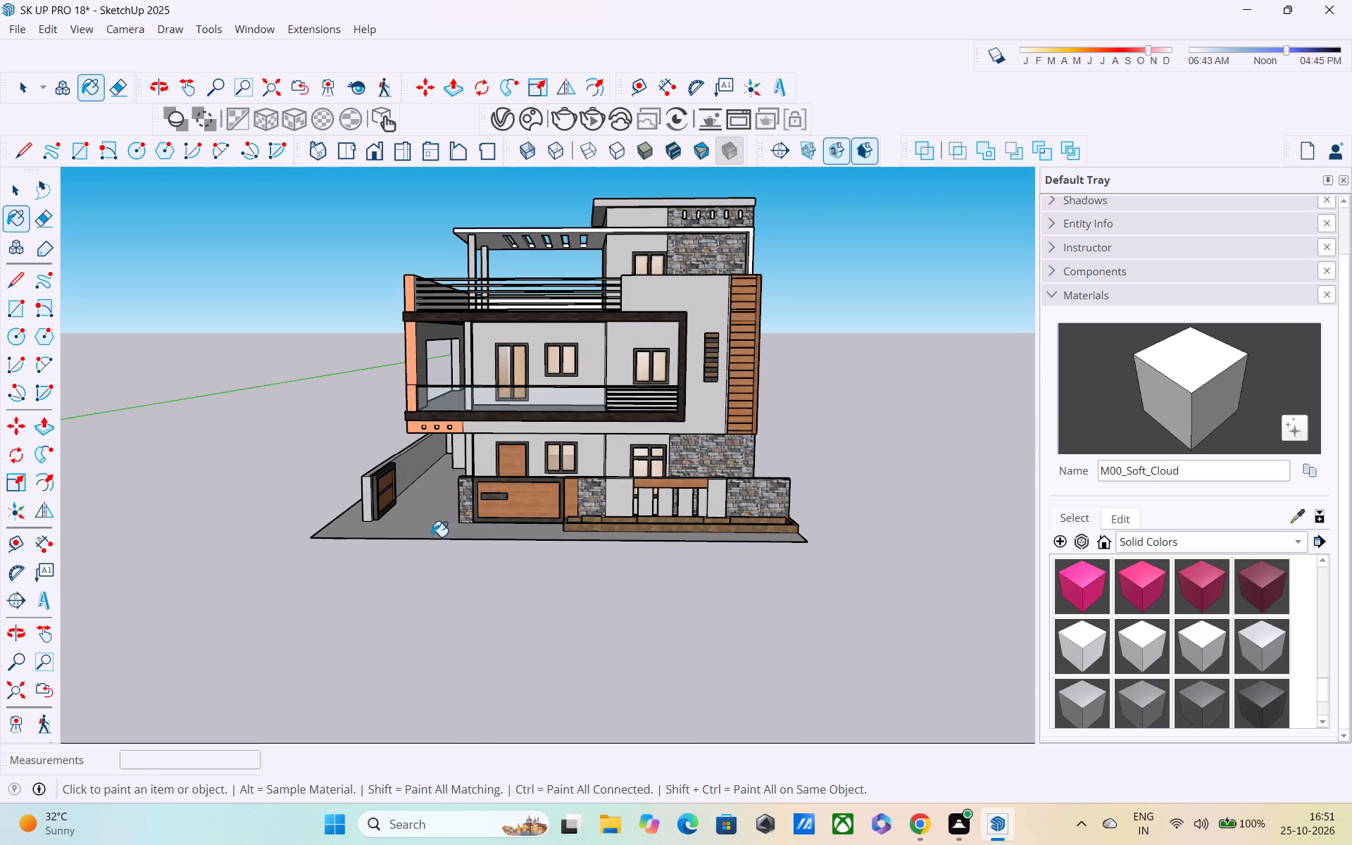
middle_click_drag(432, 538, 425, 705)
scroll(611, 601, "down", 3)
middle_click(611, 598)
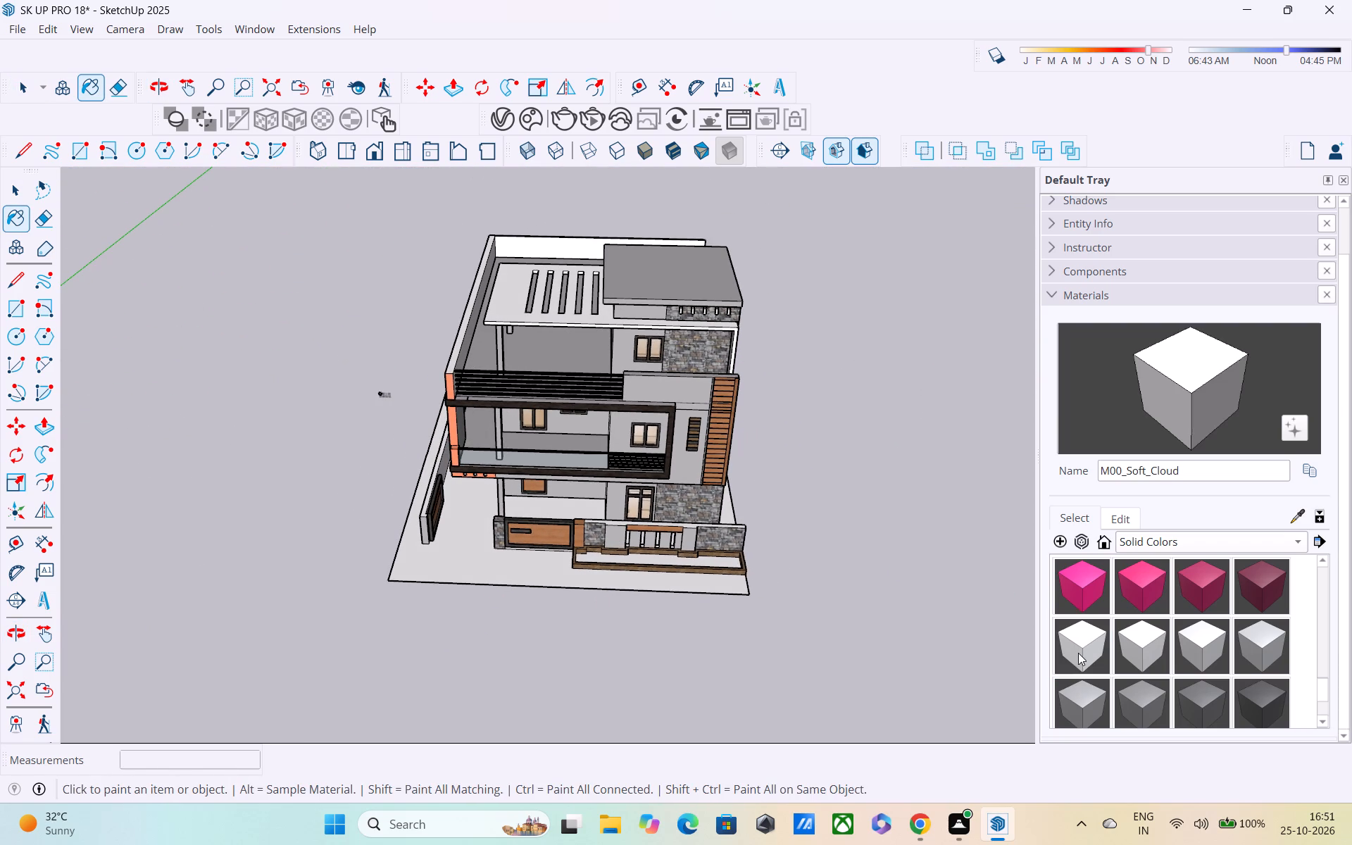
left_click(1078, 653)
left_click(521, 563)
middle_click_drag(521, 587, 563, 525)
Paint the ground surface of the plot with M01_Silver_Fog and view the whole house from the front.
scroll(575, 522, "up", 1)
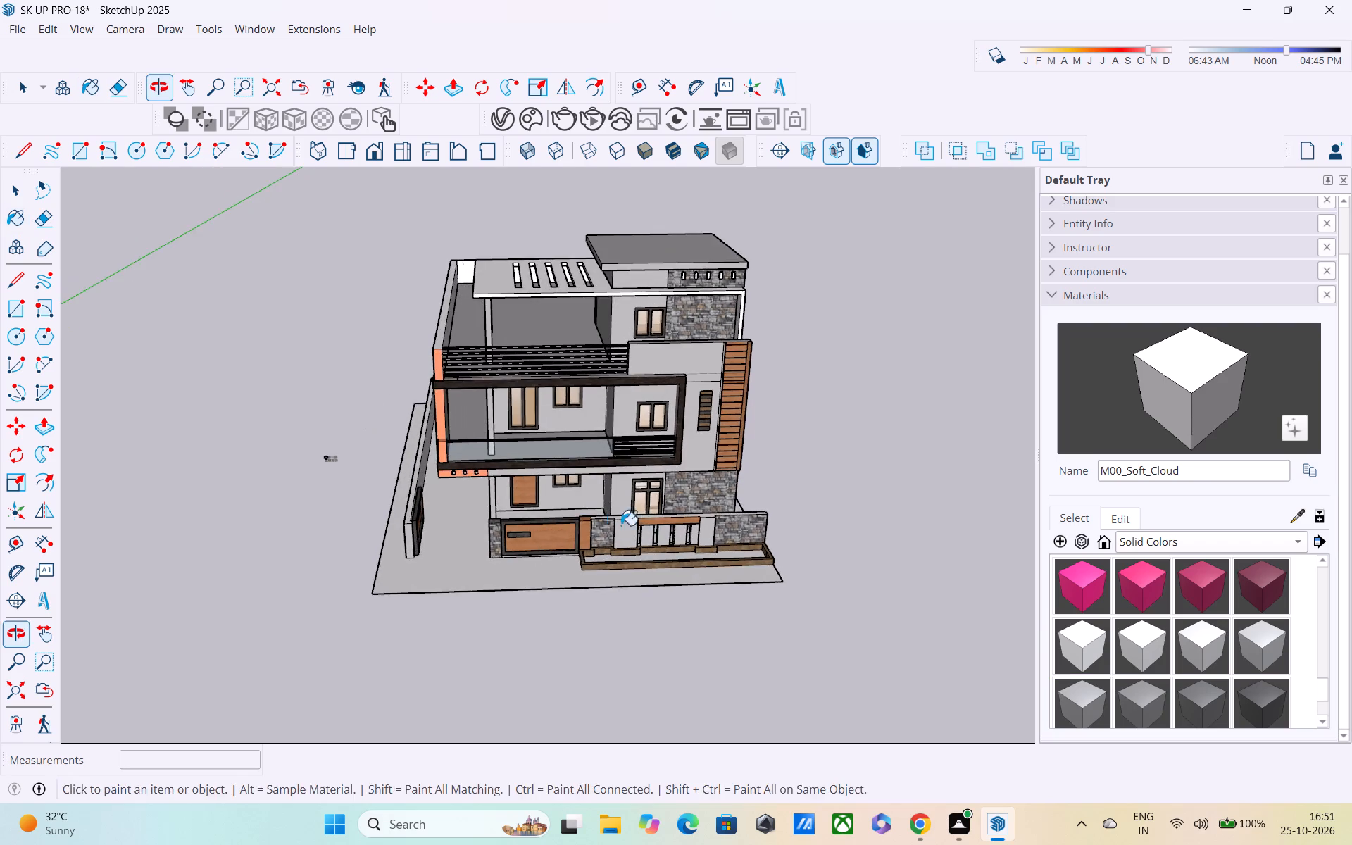
middle_click_drag(633, 538, 634, 486)
middle_click_drag(562, 553, 528, 503)
middle_click_drag(491, 522, 551, 483)
middle_click_drag(141, 489, 536, 499)
left_click(1158, 638)
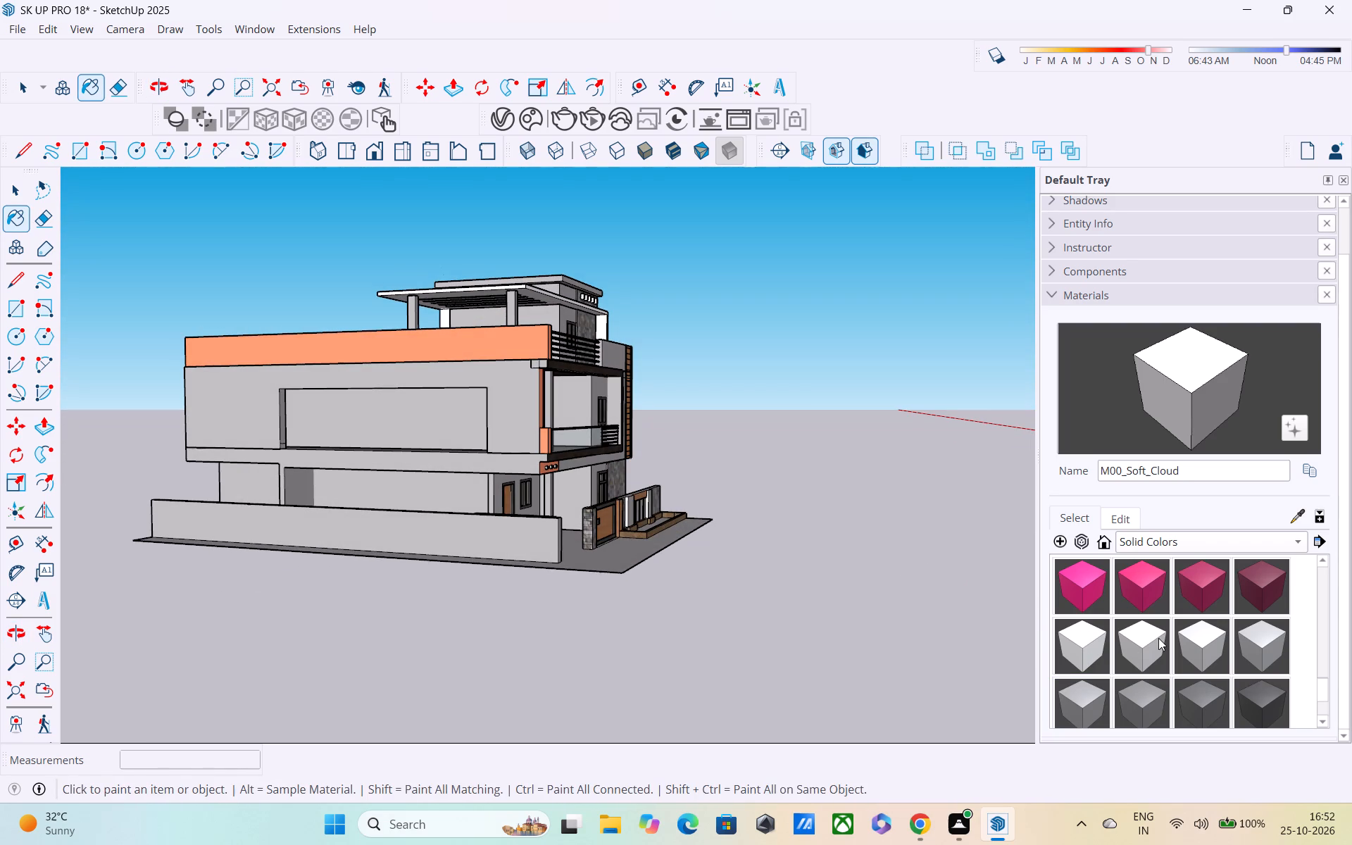
middle_click_drag(629, 565, 146, 678)
left_click(363, 566)
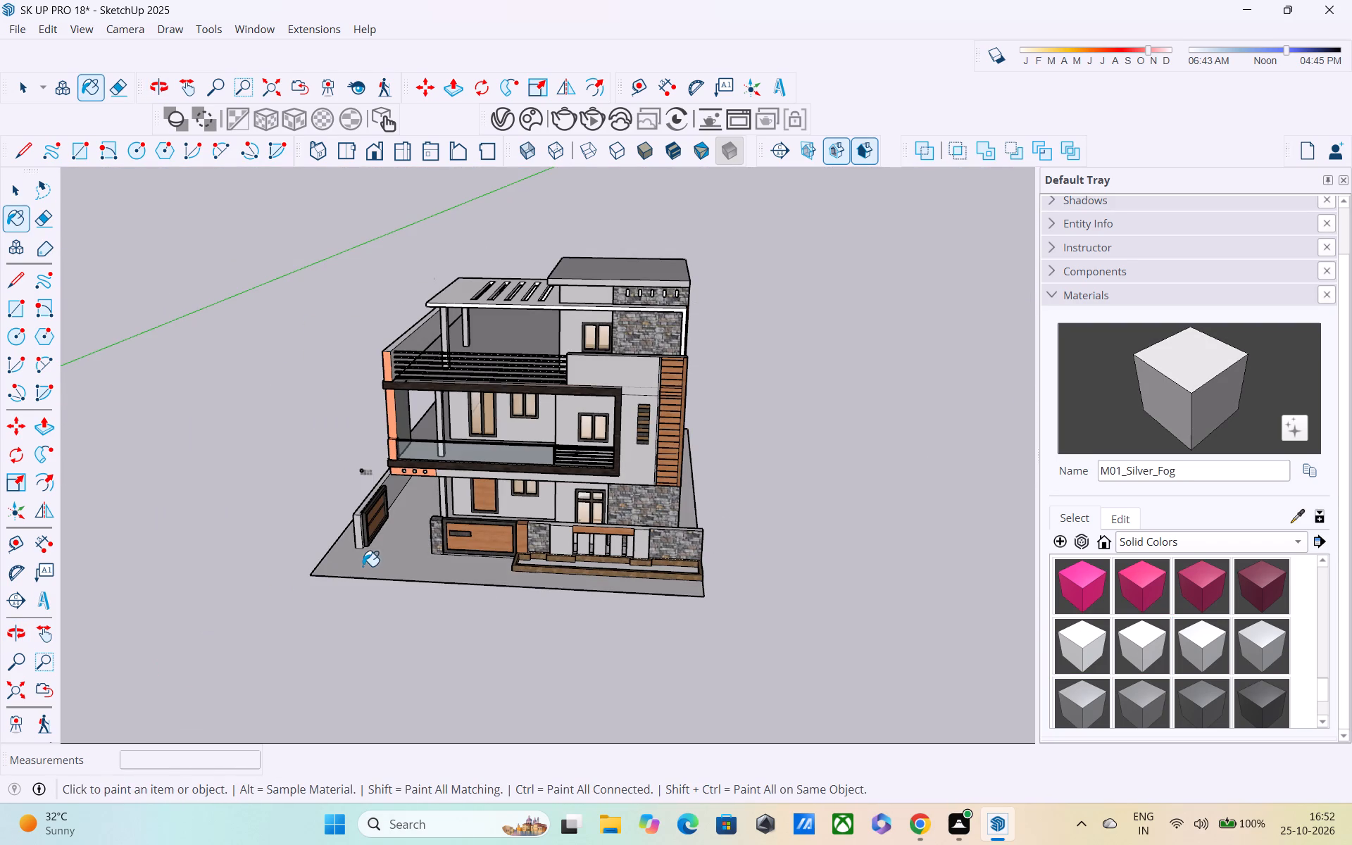
middle_click_drag(415, 570, 478, 514)
middle_click_drag(705, 530, 697, 456)
key("space")
middle_click_drag(833, 461, 780, 510)
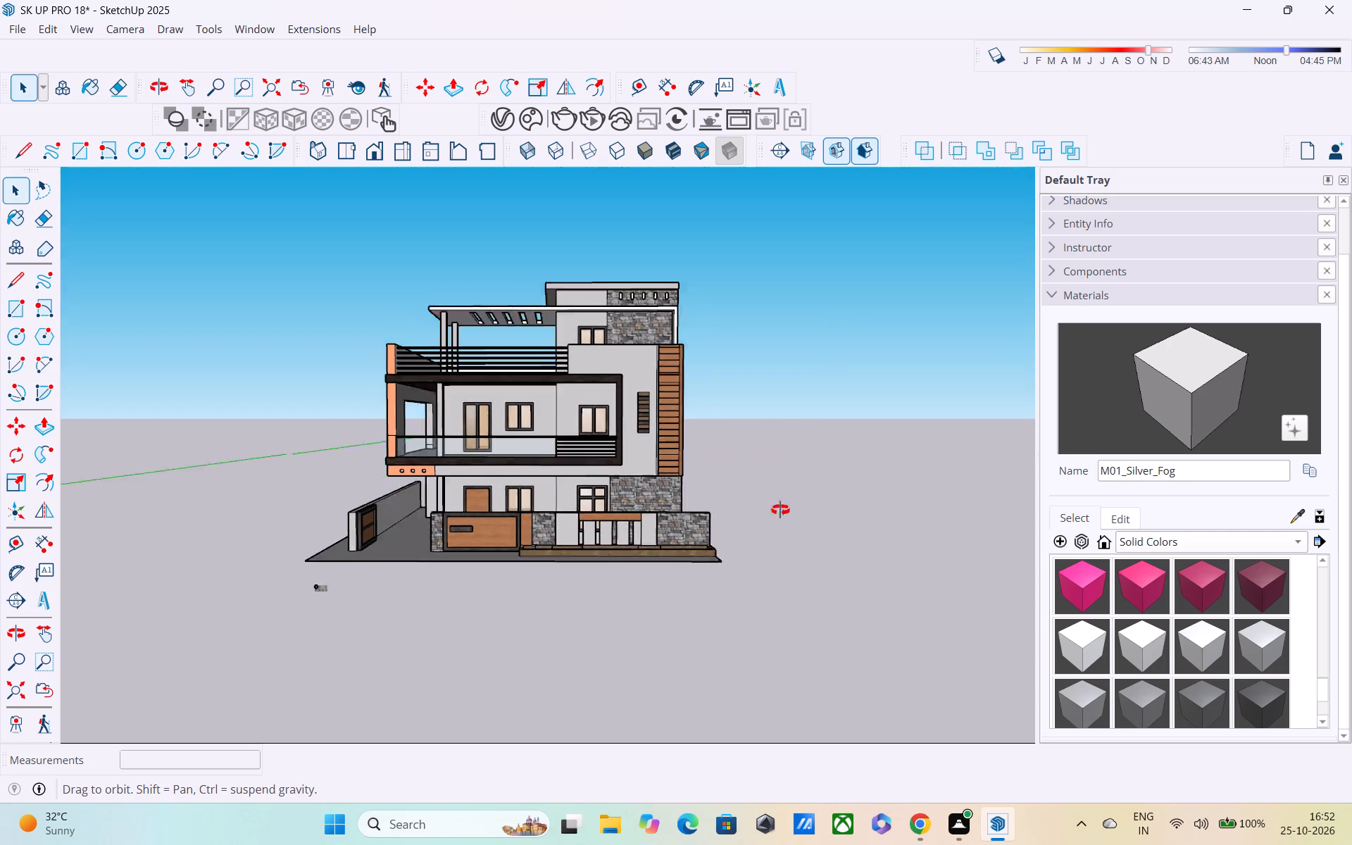
Examine the painted house exterior from the front and both sides, including the boundary walls and ground.
middle_click_drag(780, 510, 663, 528)
scroll(665, 527, "down", 7)
middle_click_drag(644, 518, 657, 508)
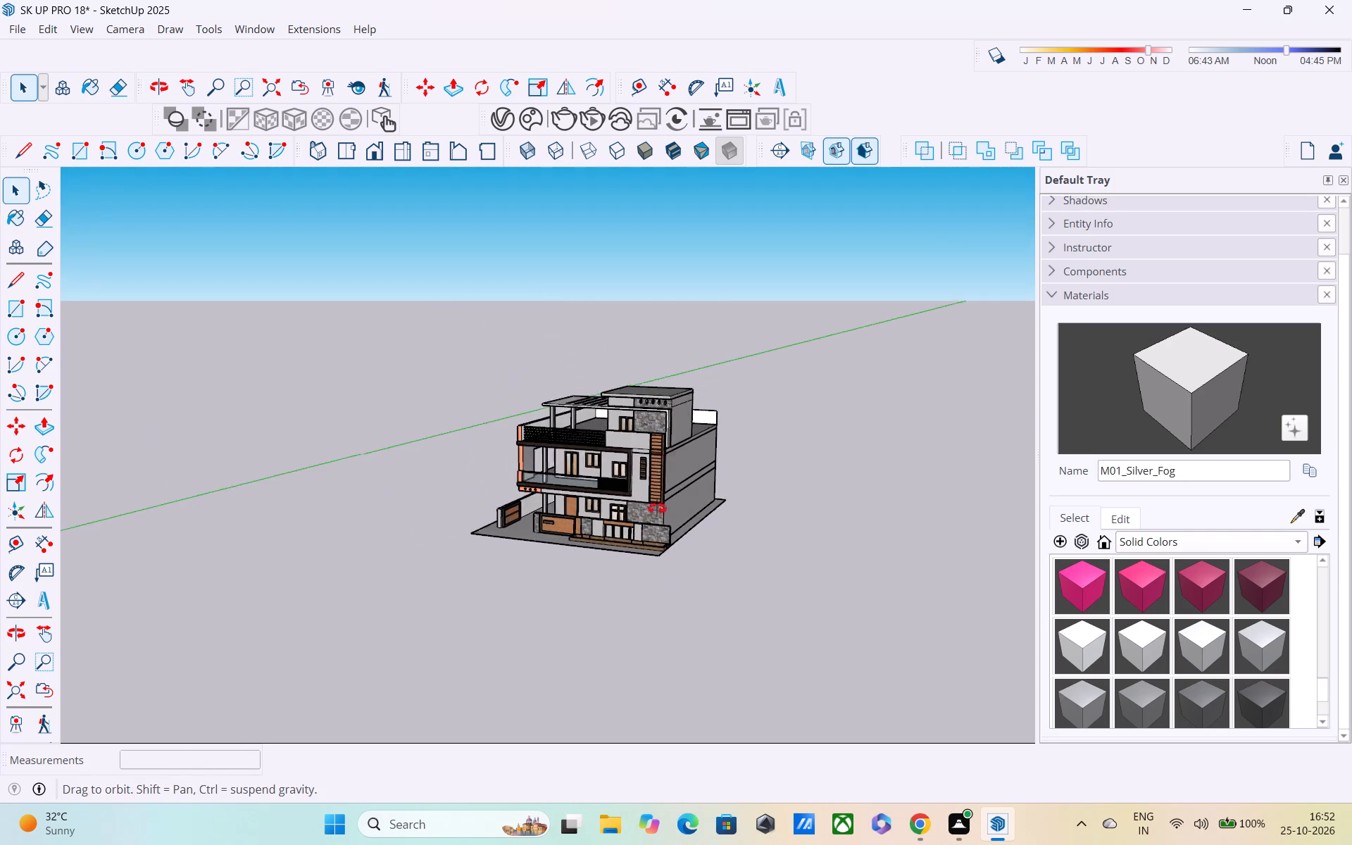
middle_click_drag(657, 508, 769, 472)
scroll(693, 482, "down", 1)
scroll(690, 482, "up", 6)
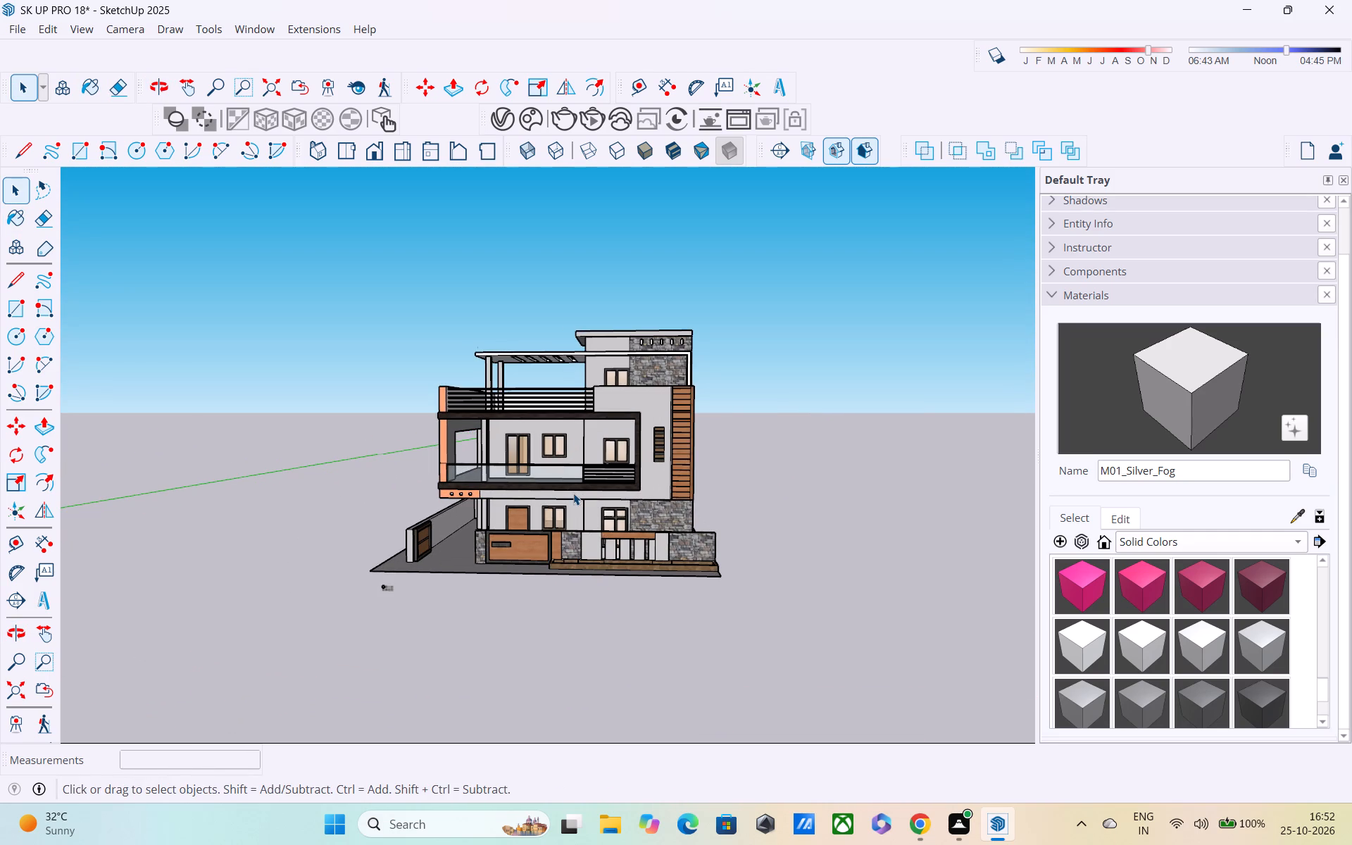
scroll(592, 474, "up", 5)
scroll(527, 469, "up", 2)
scroll(527, 470, "down", 1)
middle_click_drag(542, 483, 683, 496)
scroll(582, 496, "down", 2)
middle_click_drag(492, 504, 691, 489)
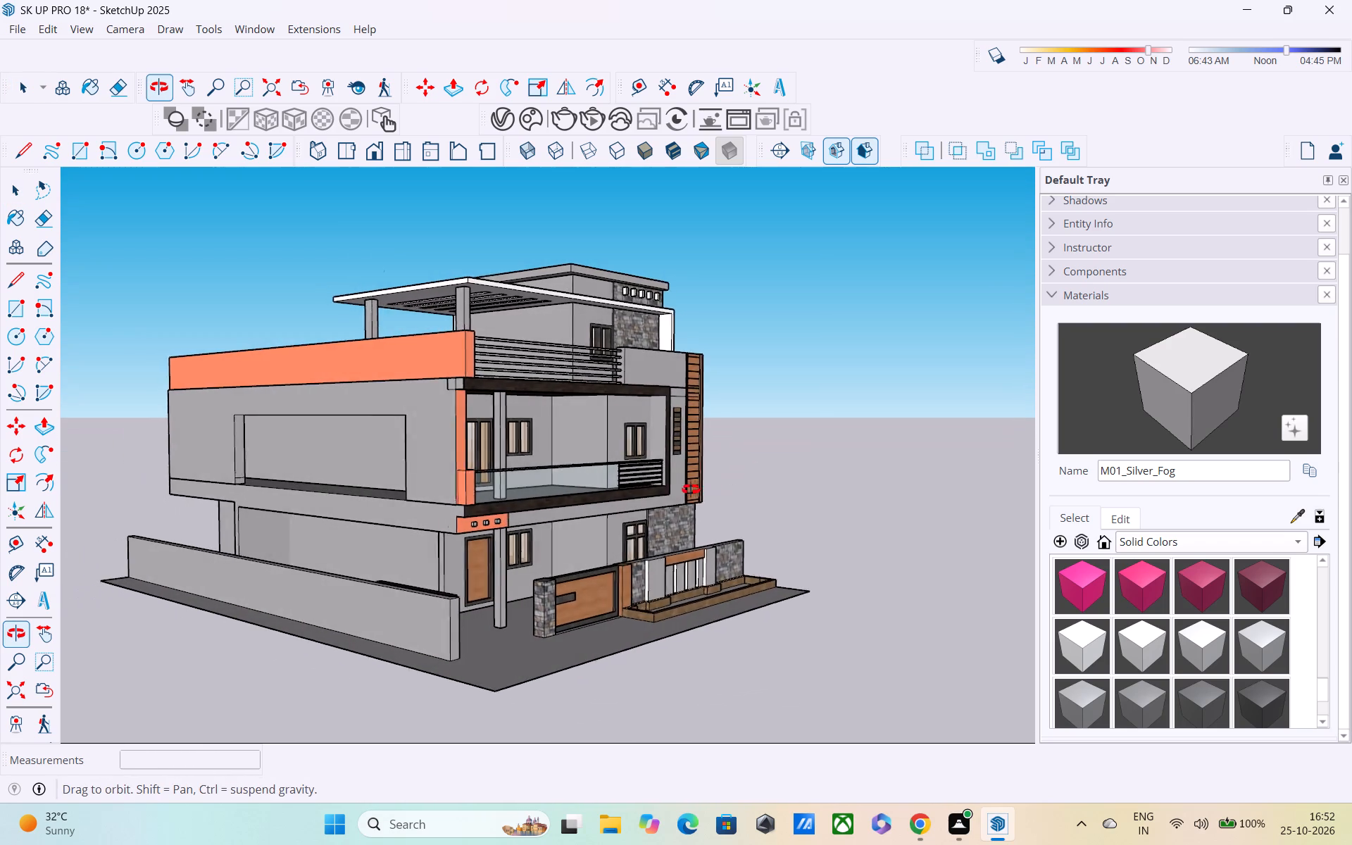
middle_click_drag(691, 489, 670, 489)
scroll(656, 495, "down", 2)
middle_click_drag(629, 494, 144, 549)
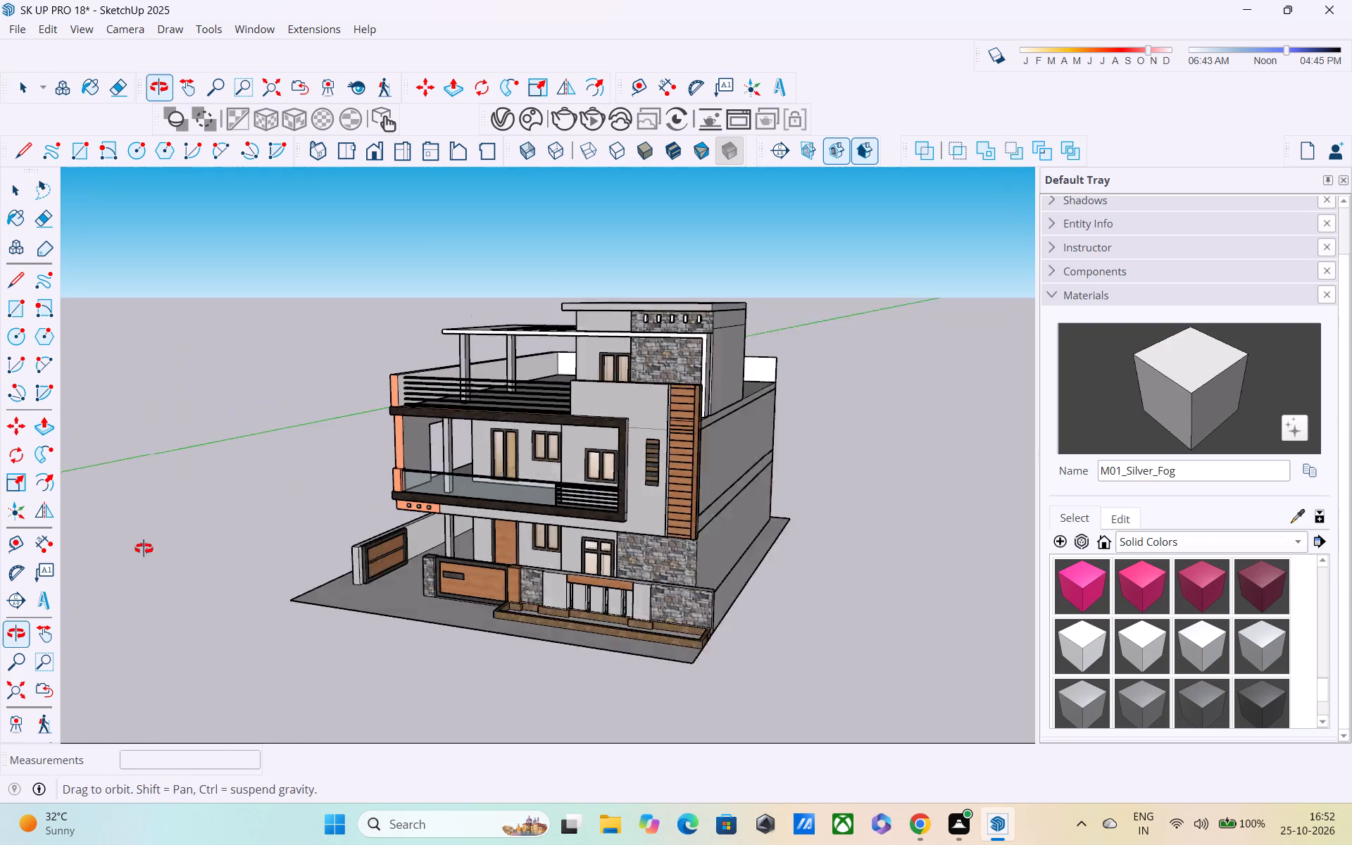
middle_click_drag(144, 549, 124, 553)
scroll(479, 463, "up", 2)
middle_click_drag(485, 458, 765, 342)
middle_click_drag(556, 444, 567, 483)
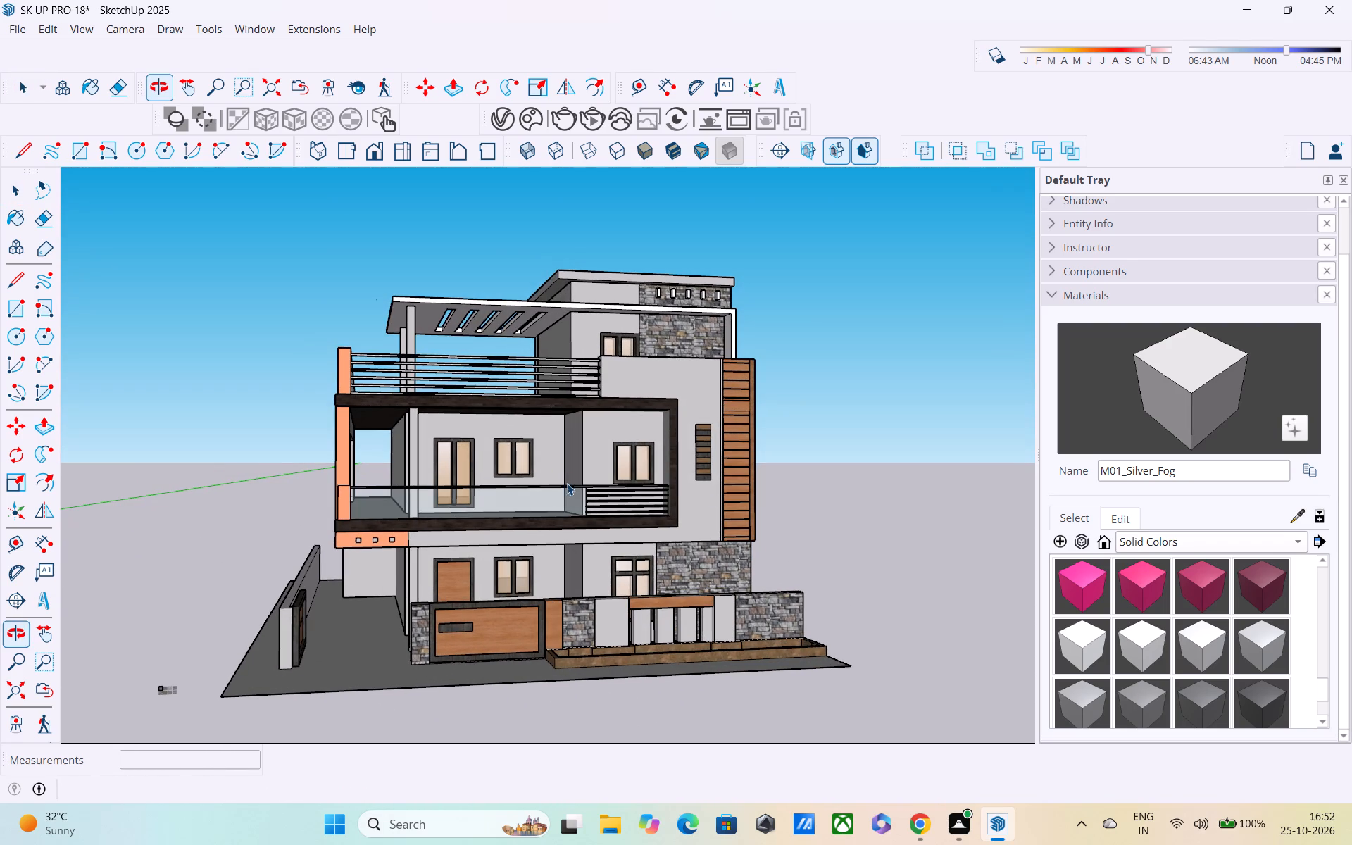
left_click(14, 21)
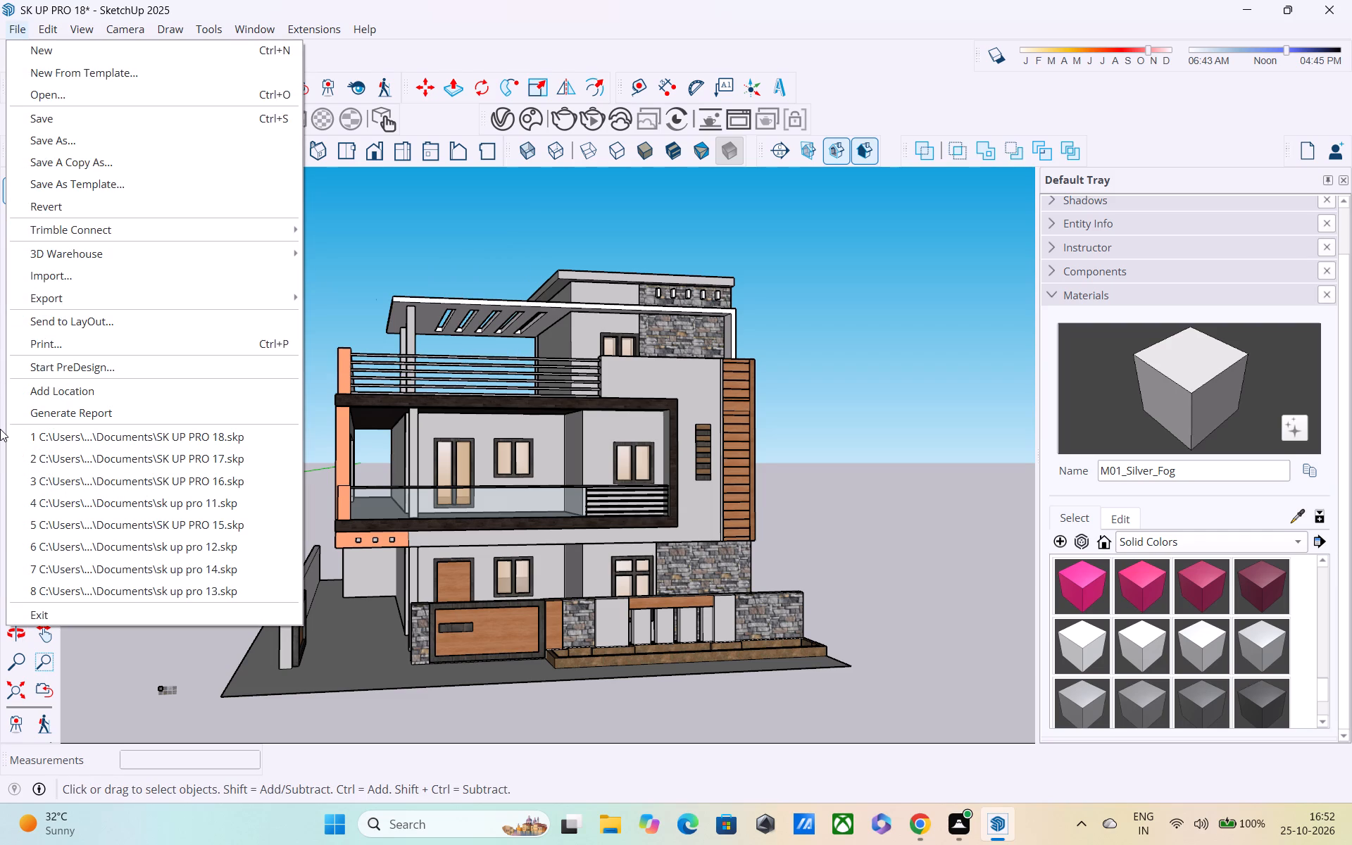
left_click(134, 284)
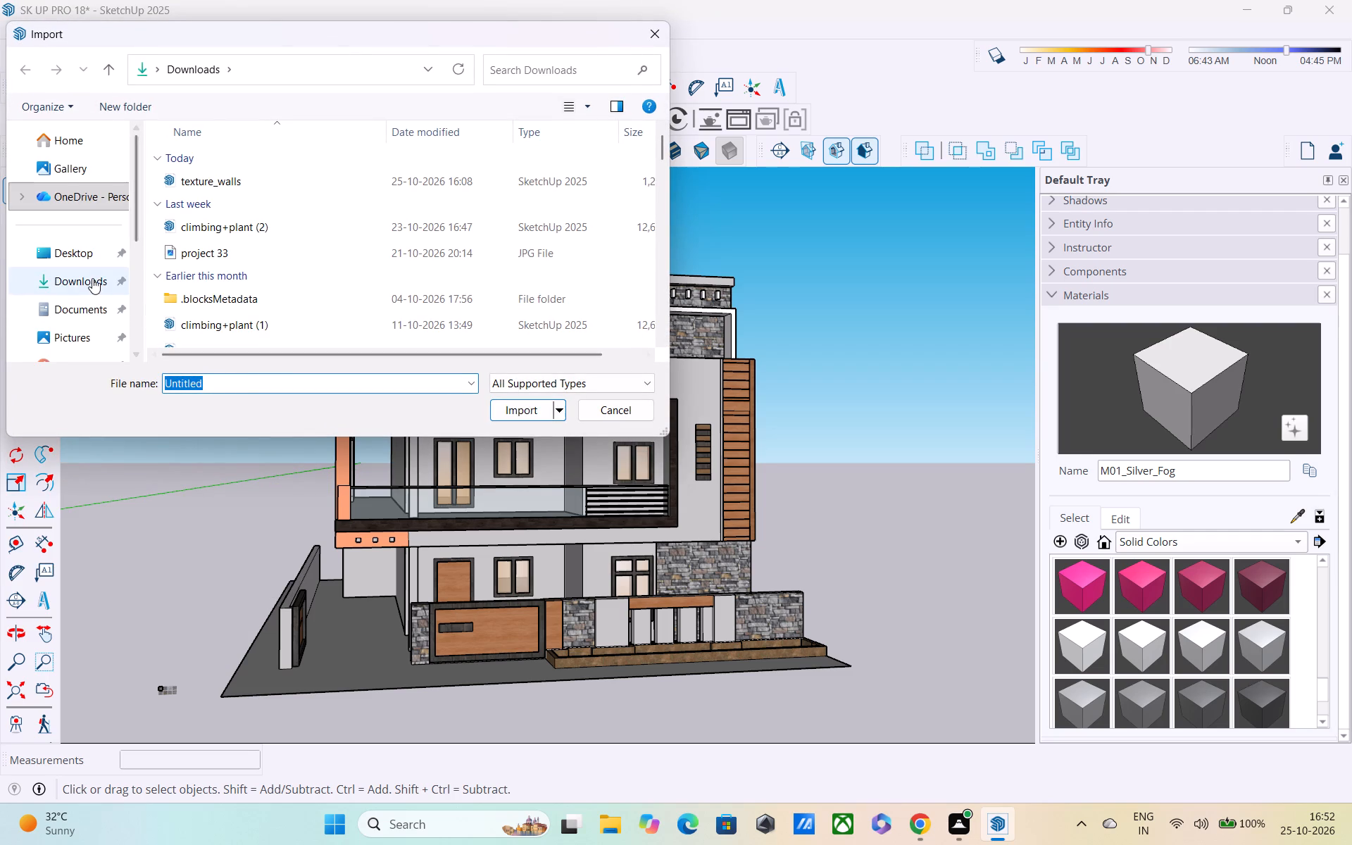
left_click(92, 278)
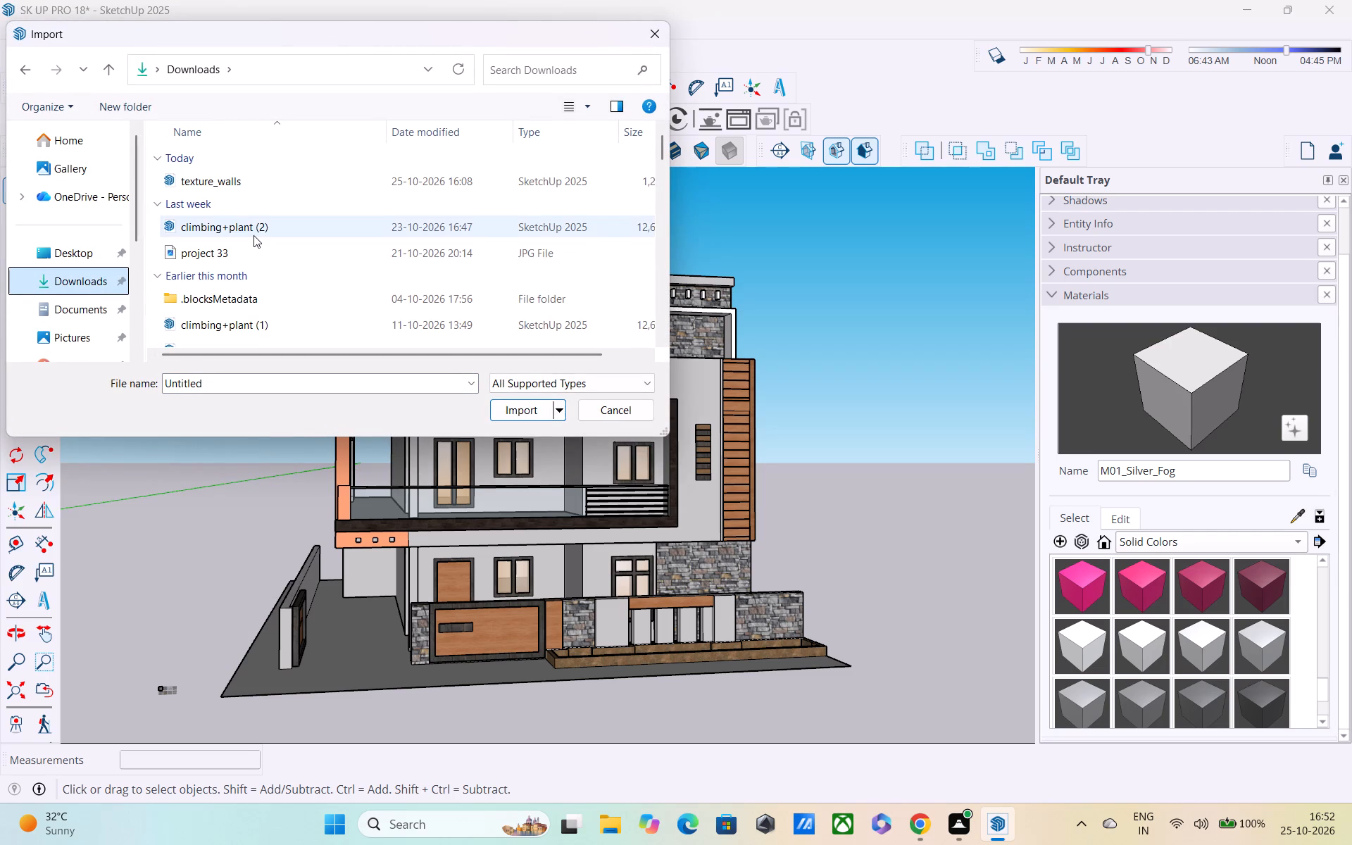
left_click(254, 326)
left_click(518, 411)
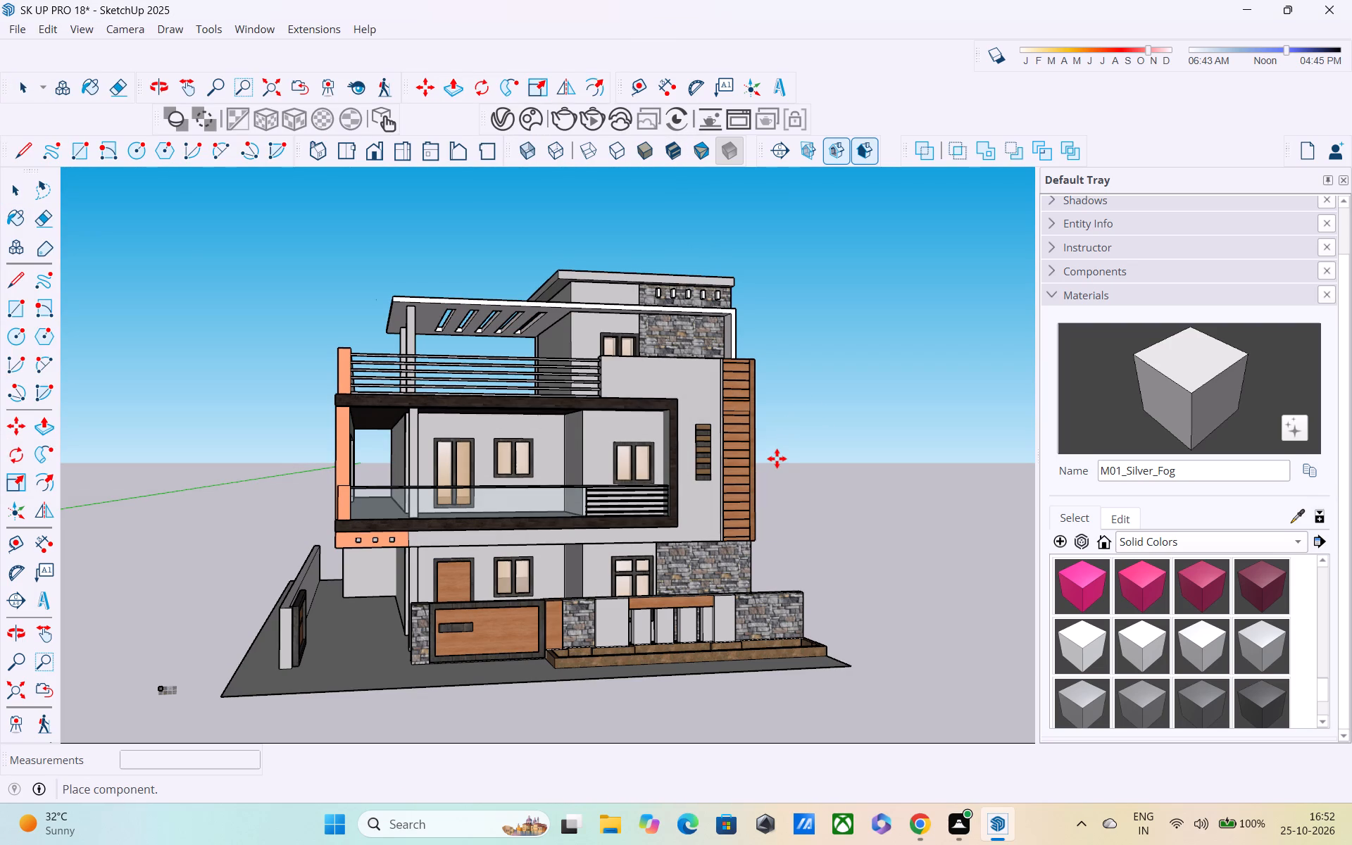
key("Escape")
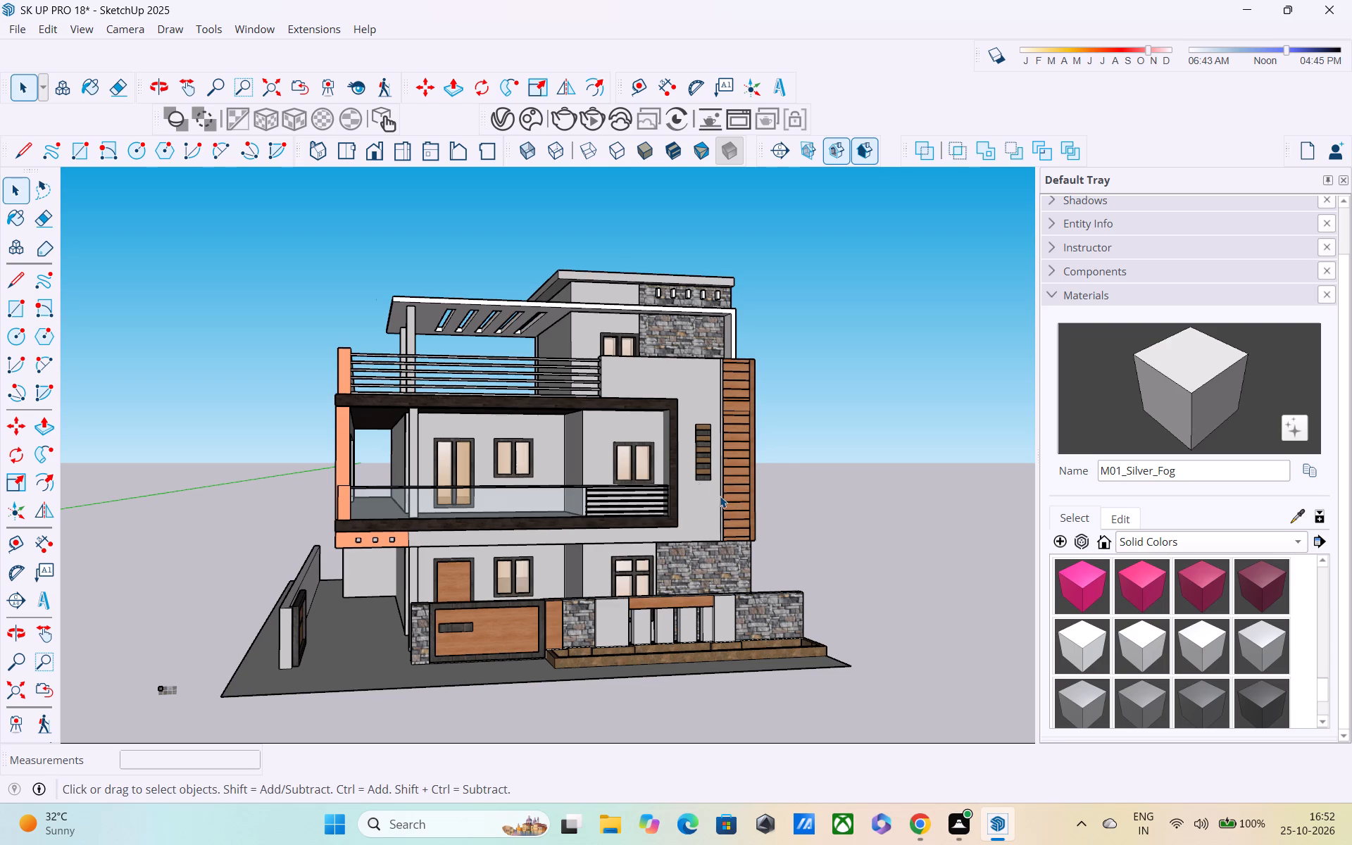
Import the SketchUp model "tree" from the Downloads folder.
left_click(14, 35)
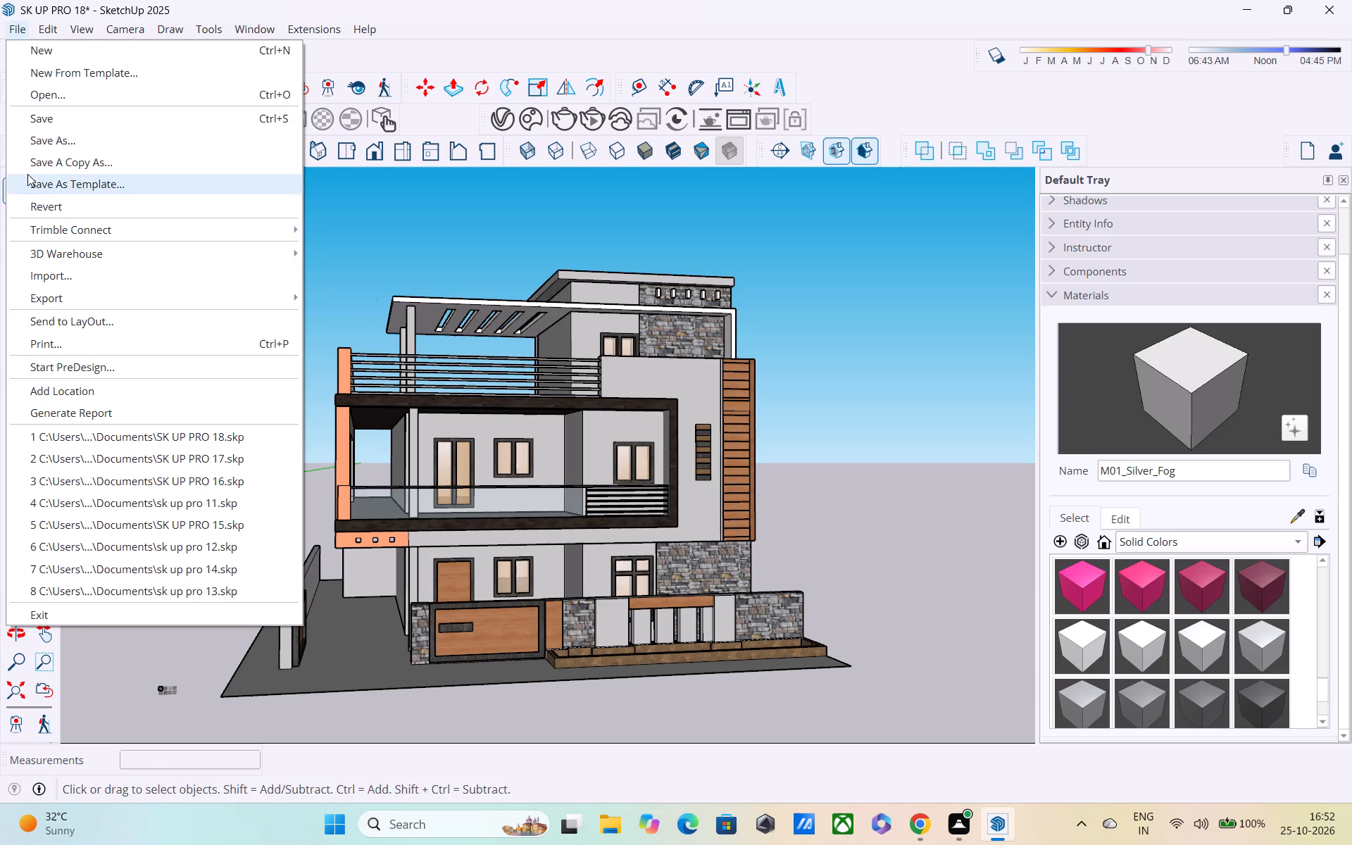
left_click(48, 275)
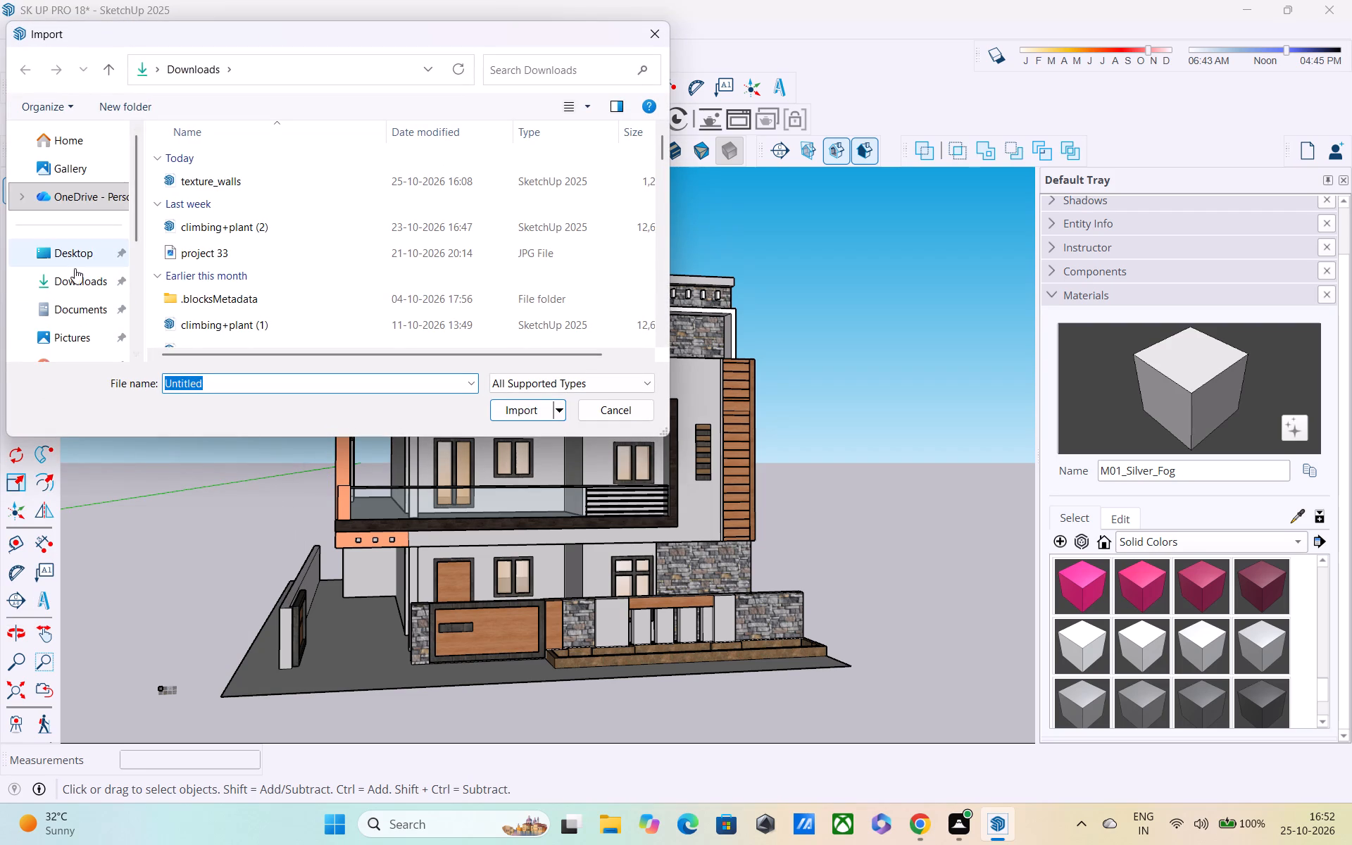
left_click(82, 285)
scroll(188, 261, "down", 1)
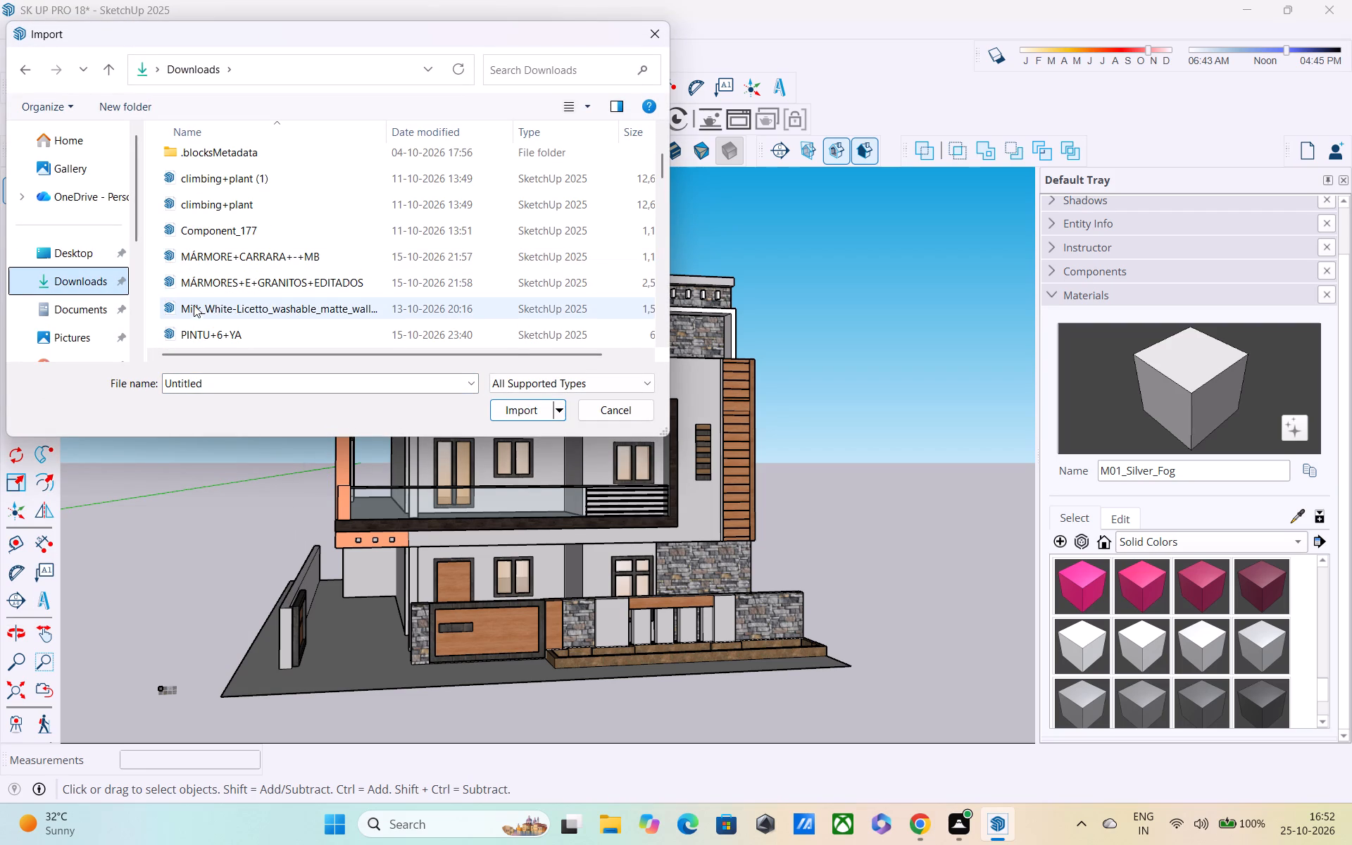
scroll(201, 325, "down", 1)
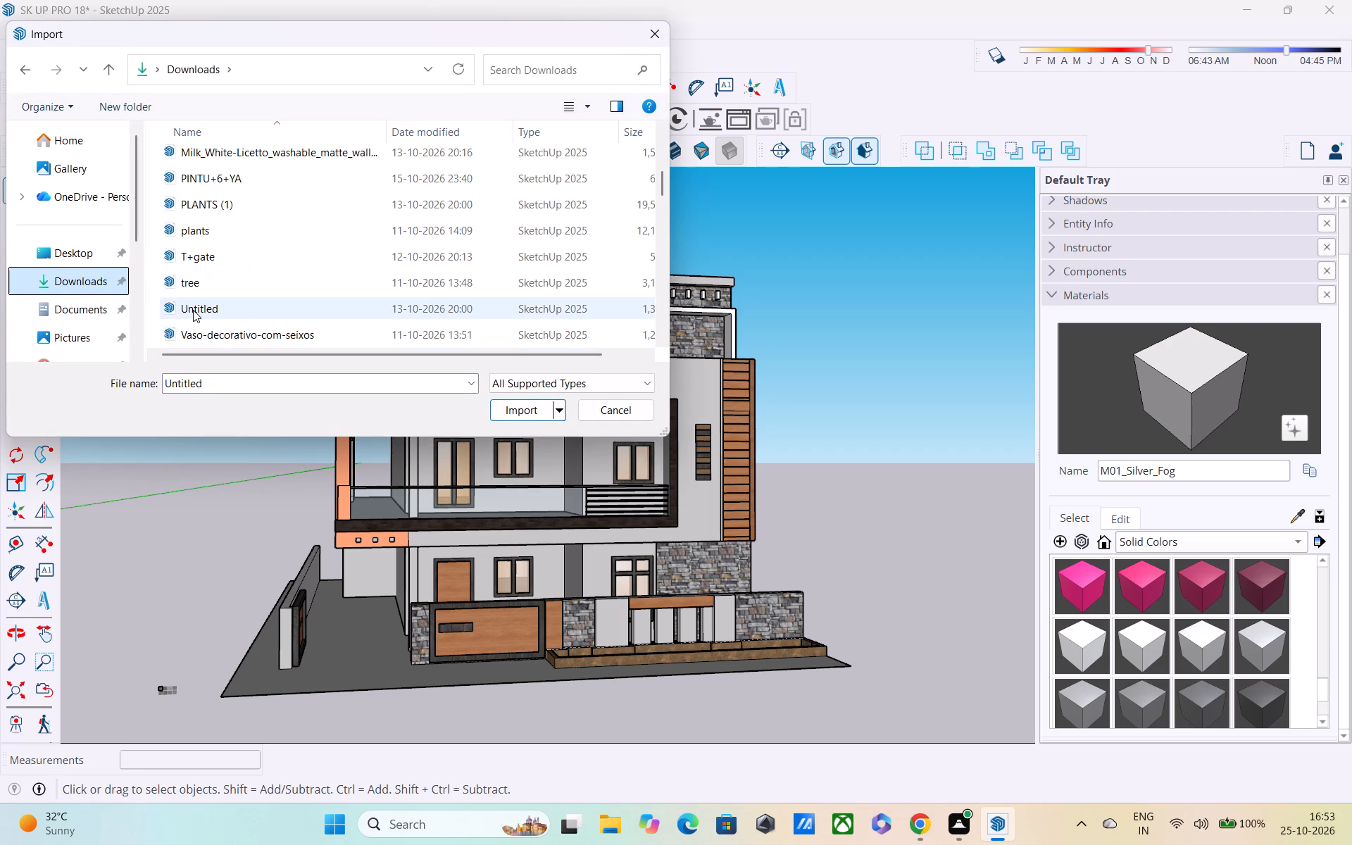
left_click(187, 284)
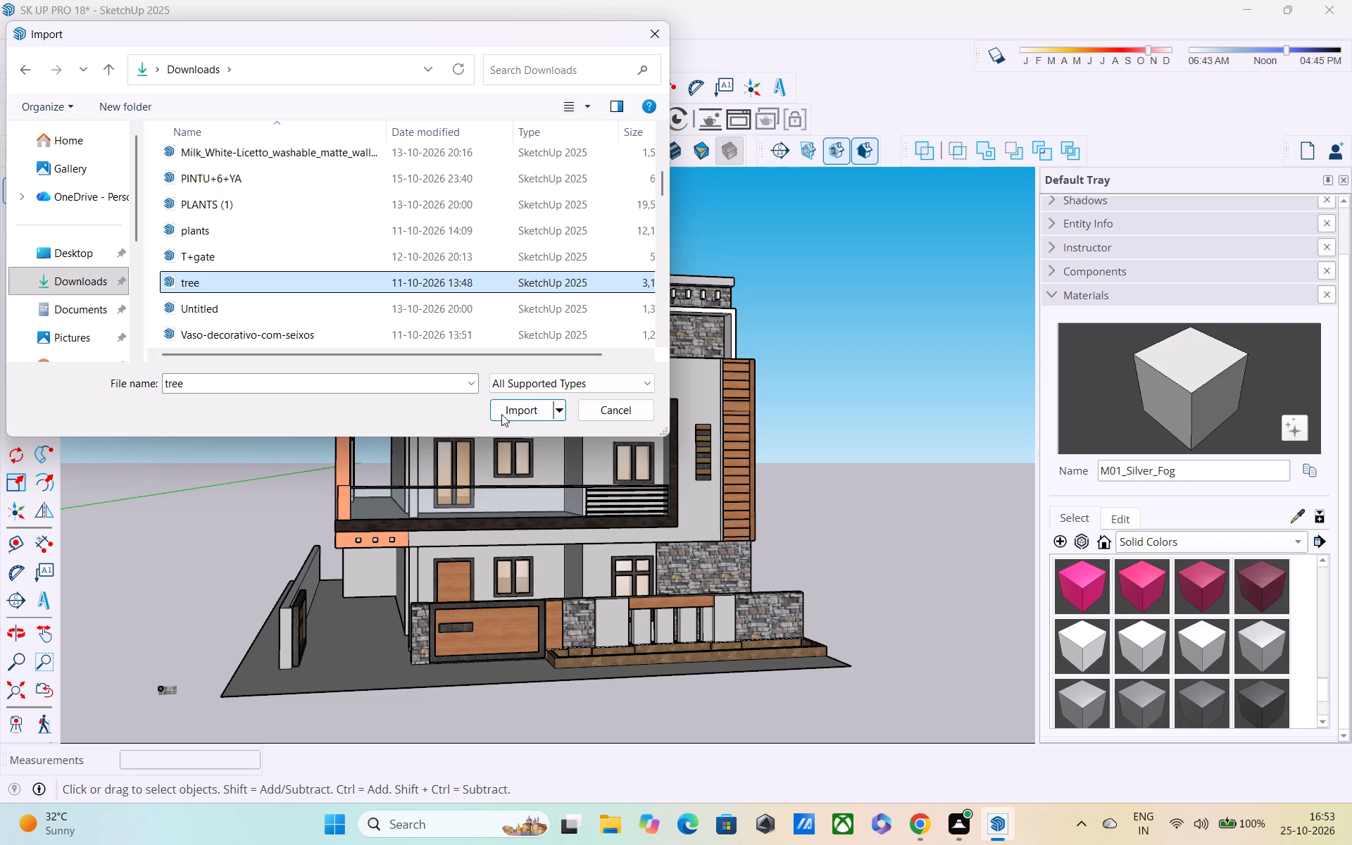
left_click(506, 413)
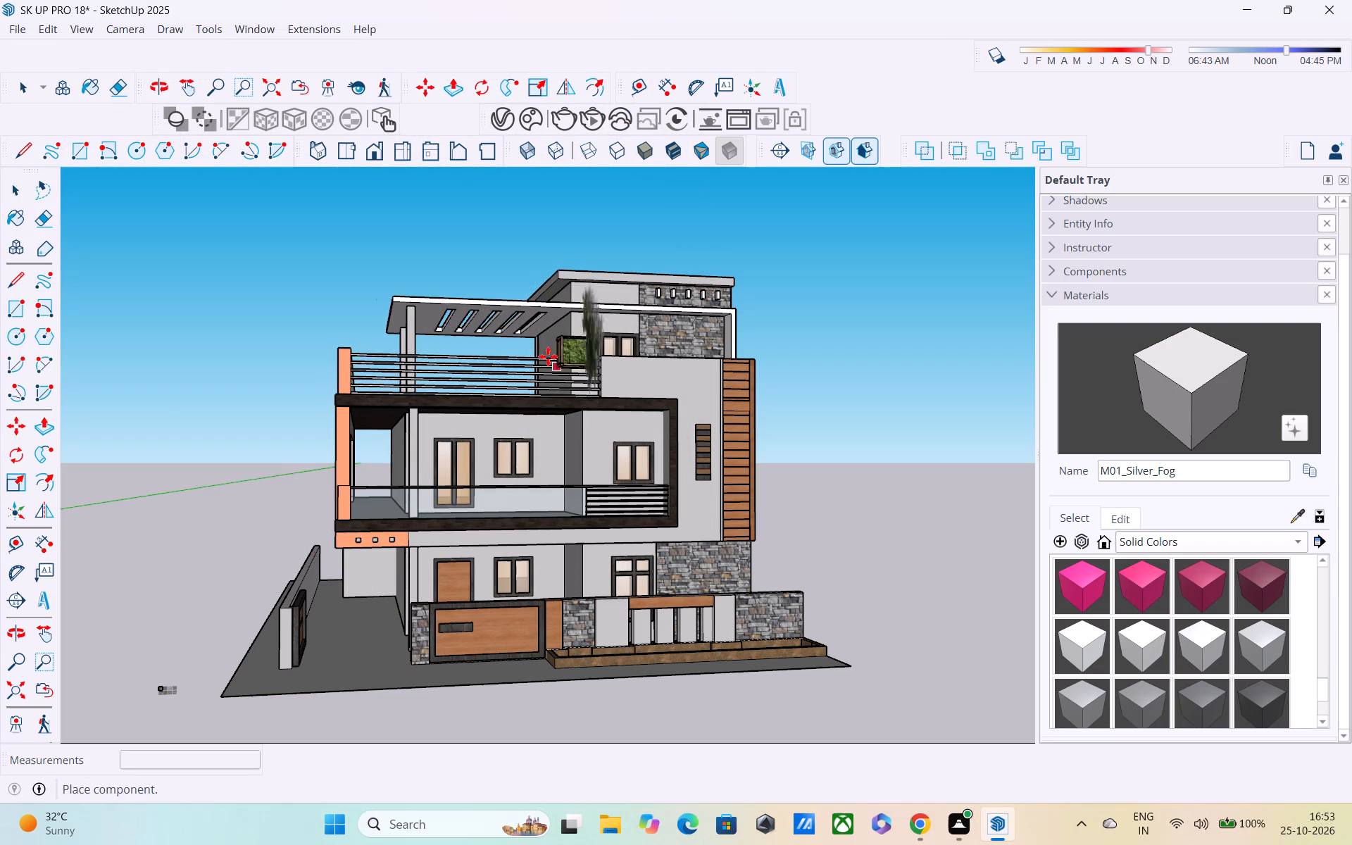
Place the imported potted tree on the roof terrace floor behind the front railing, near the pergola column, and deselect it.
middle_click_drag(483, 371, 465, 644)
scroll(460, 492, "up", 3)
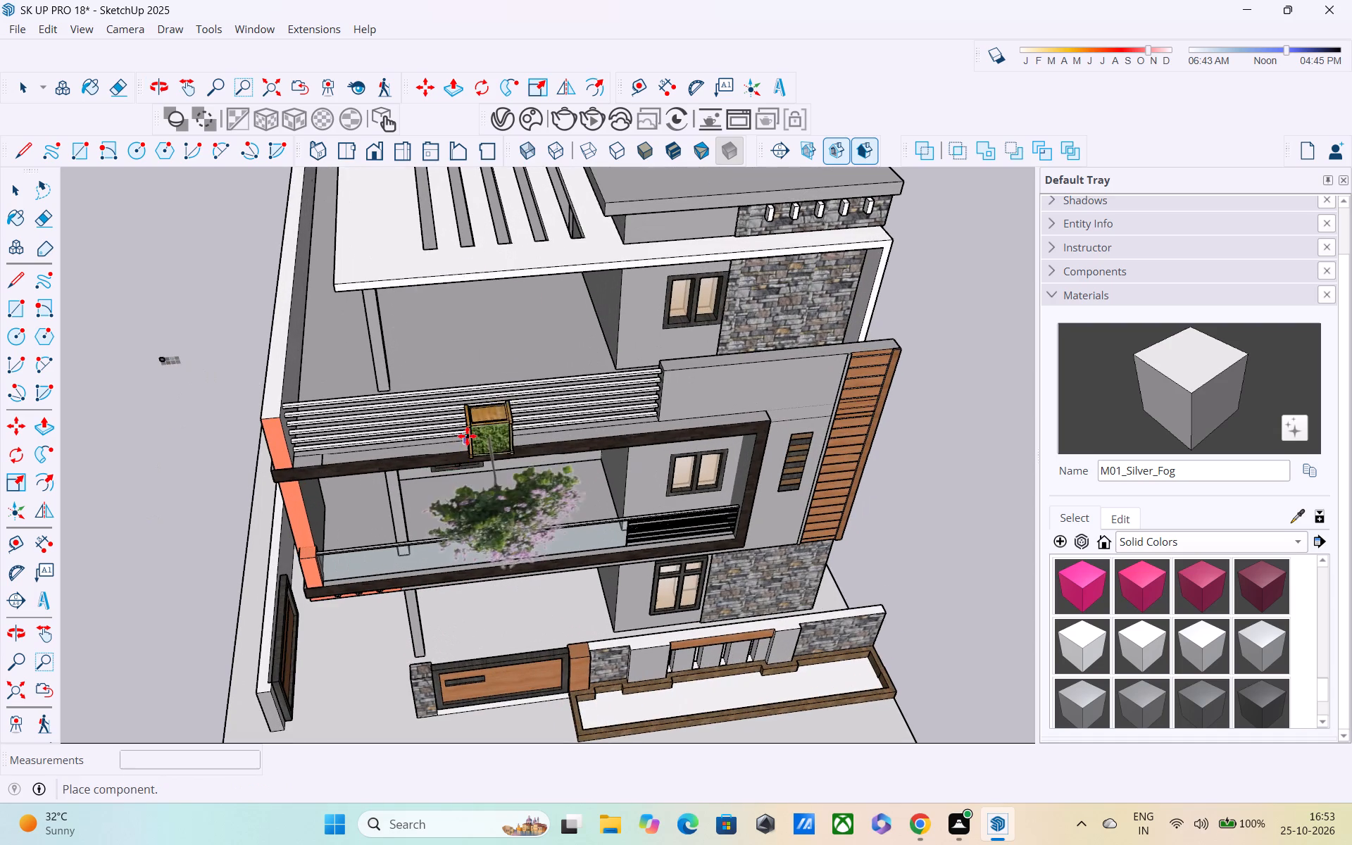
middle_click_drag(470, 405, 887, 403)
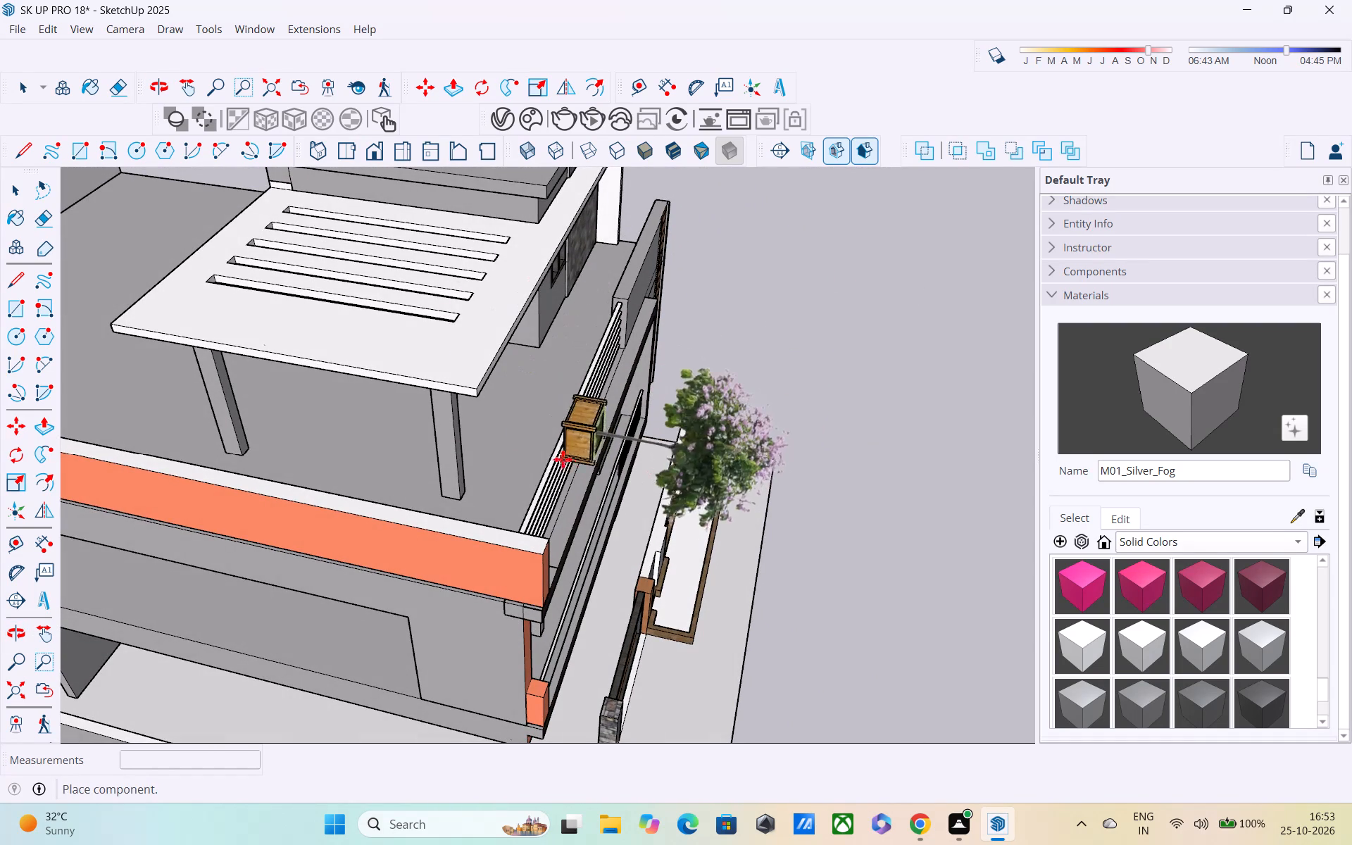
middle_click_drag(556, 452, 582, 379)
scroll(561, 401, "up", 7)
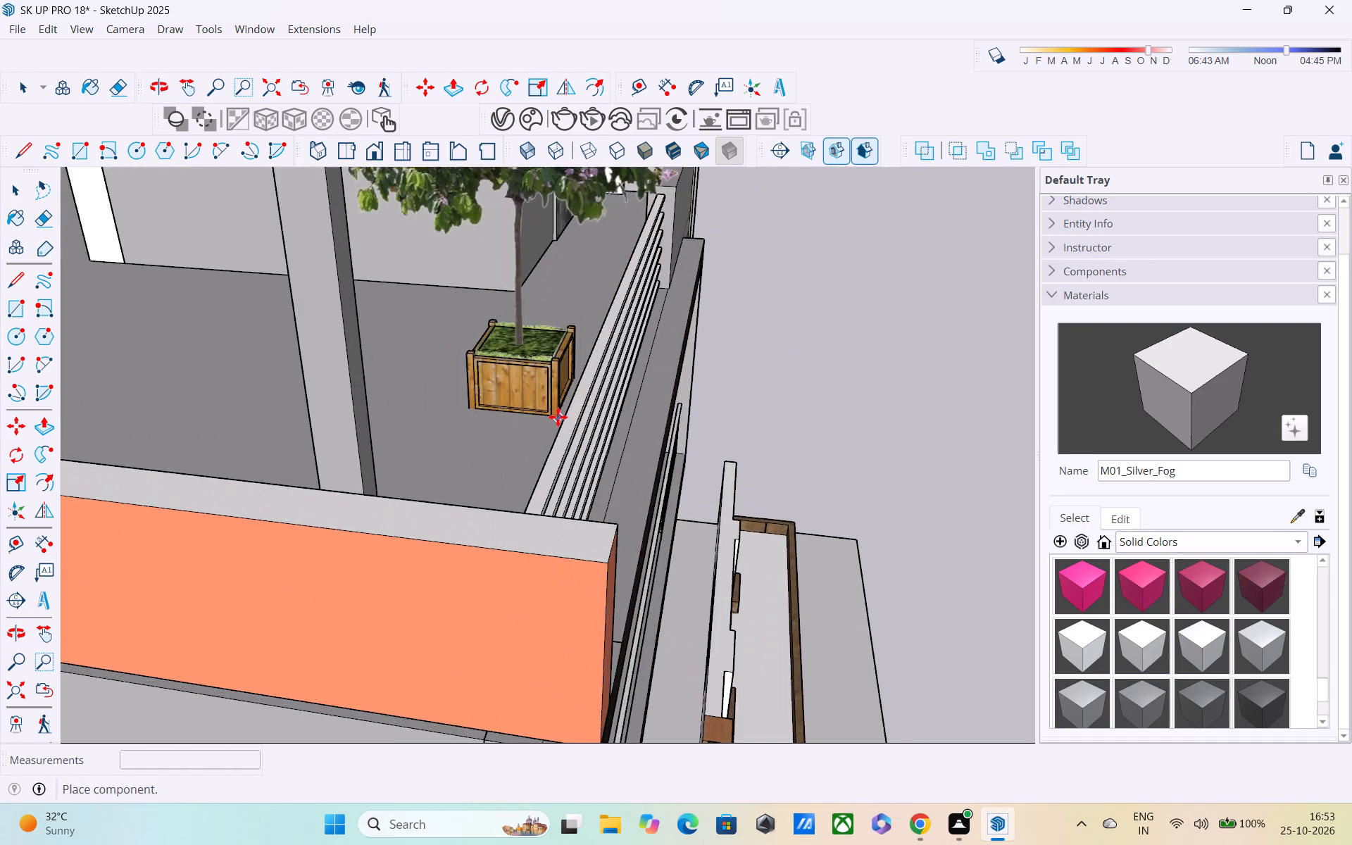
middle_click_drag(552, 422, 399, 513)
scroll(399, 513, "up", 2)
middle_click_drag(375, 493, 359, 466)
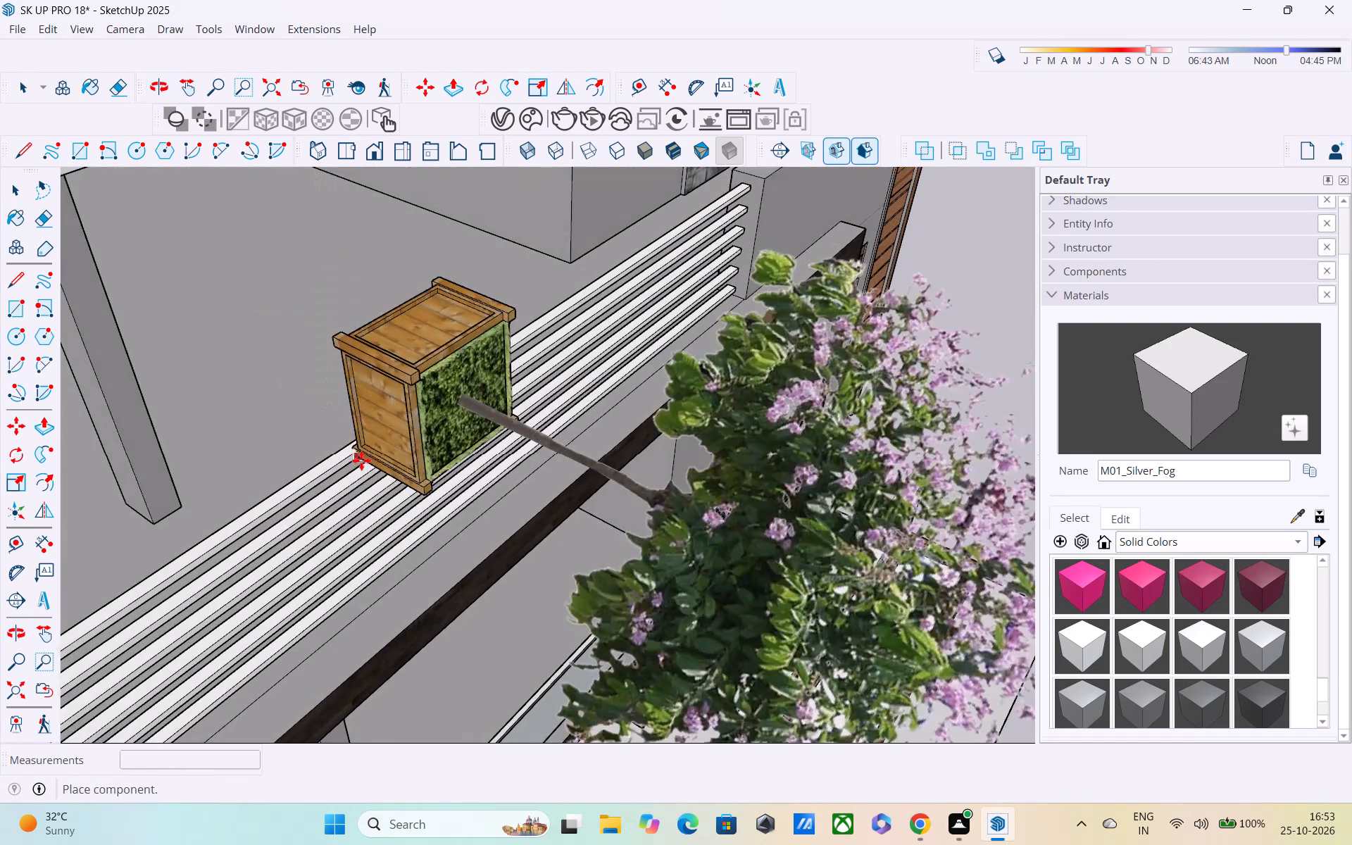
scroll(361, 461, "up", 7)
scroll(278, 441, "up", 1)
middle_click_drag(272, 441, 491, 420)
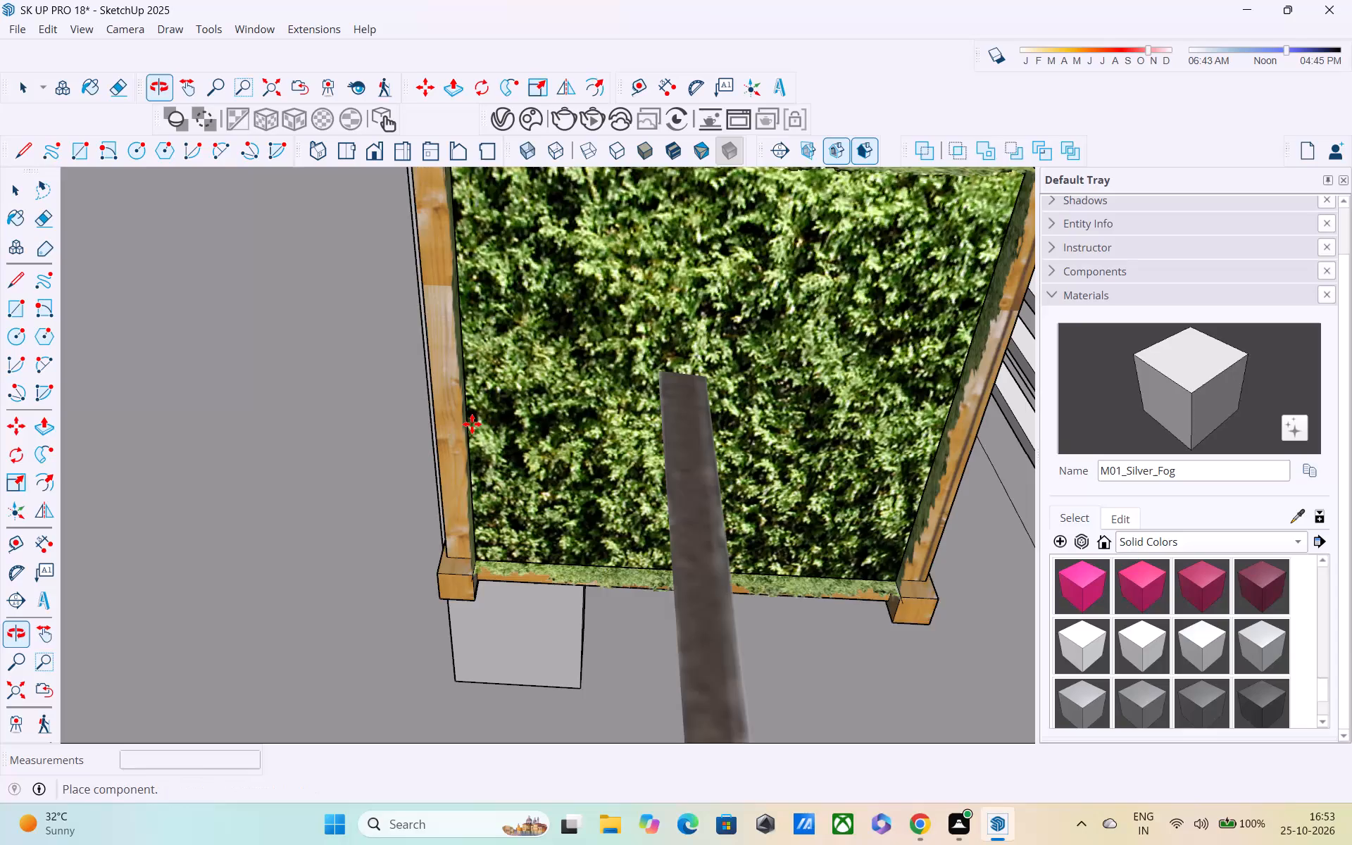
left_click(303, 466)
middle_click_drag(508, 485, 147, 444)
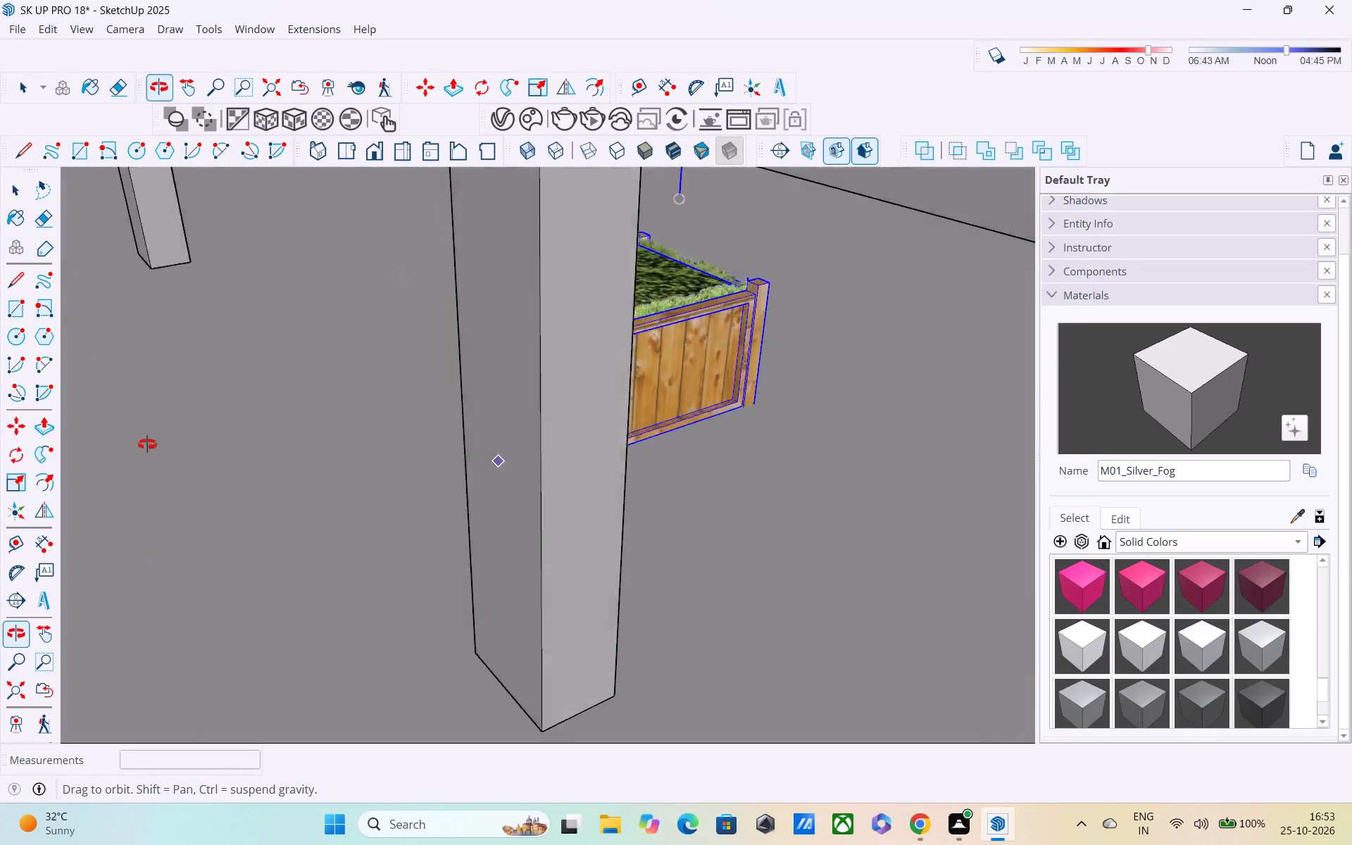
middle_click_drag(147, 444, 132, 439)
scroll(134, 430, "down", 4)
scroll(441, 409, "down", 4)
middle_click_drag(461, 389, 369, 276)
scroll(364, 270, "down", 4)
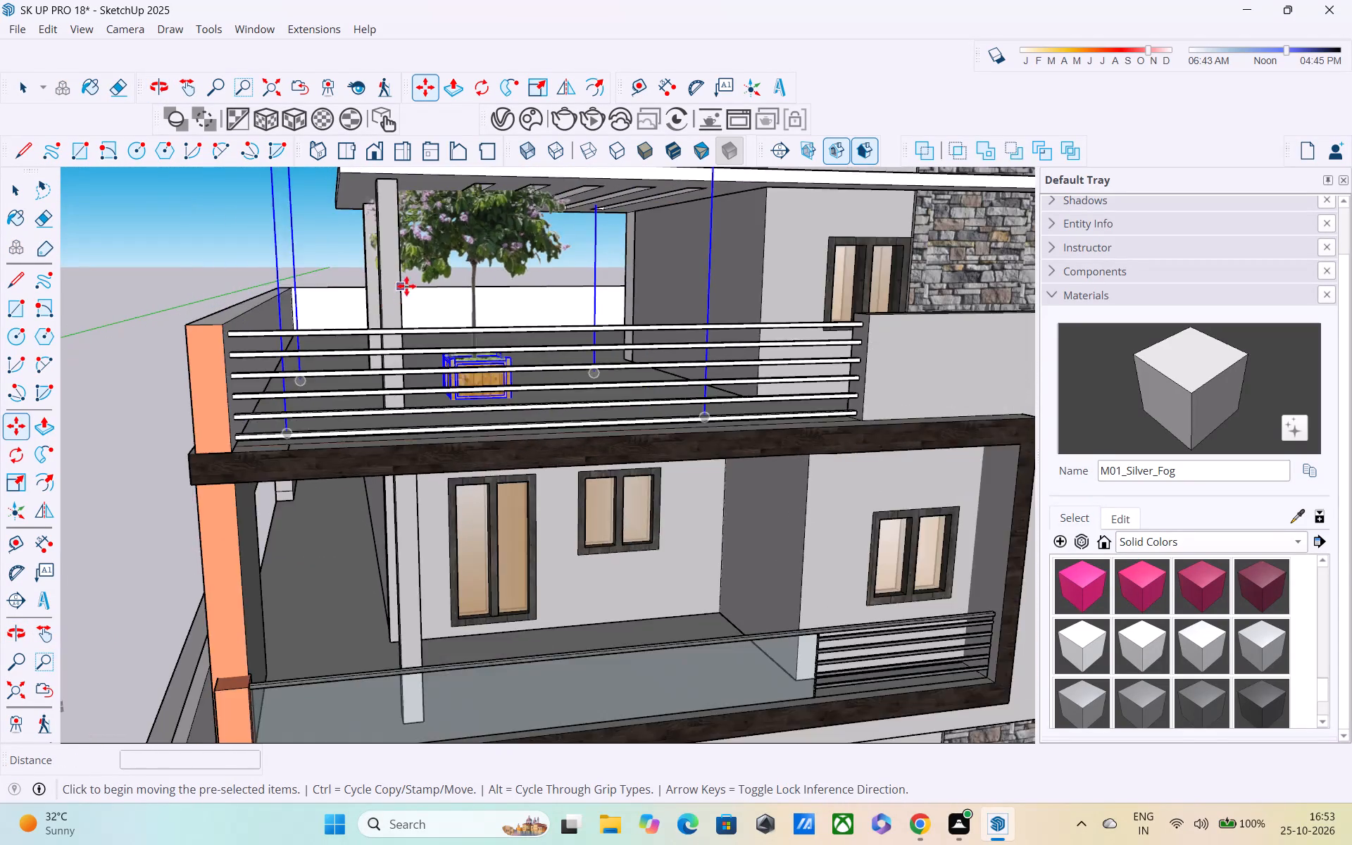
scroll(406, 286, "down", 3)
middle_click_drag(466, 361, 323, 365)
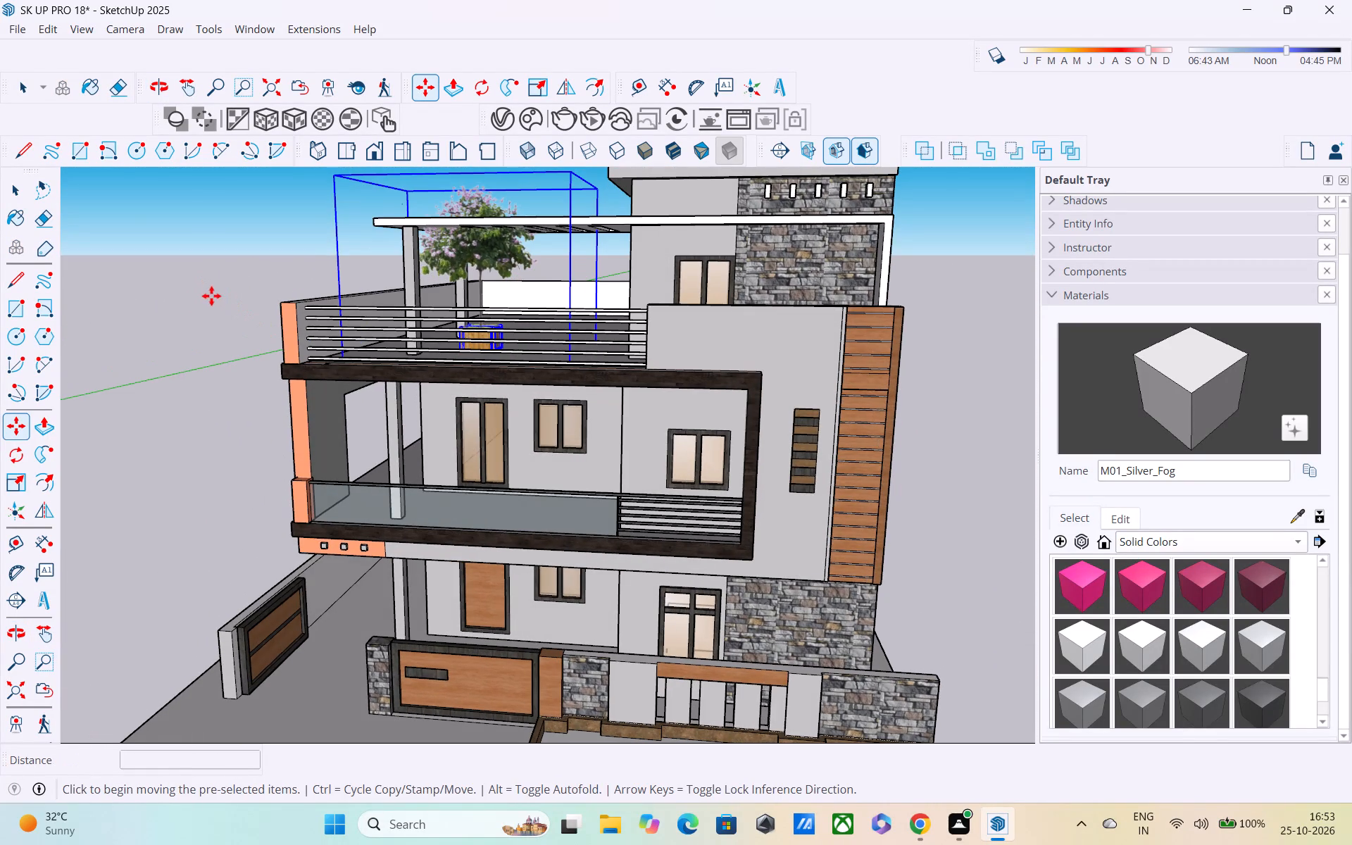
key("space")
left_click(184, 304)
Scale the potted tree vertically to about 0.78 of its height so it sits lower under the terrace pergola.
middle_click_drag(313, 326, 503, 272)
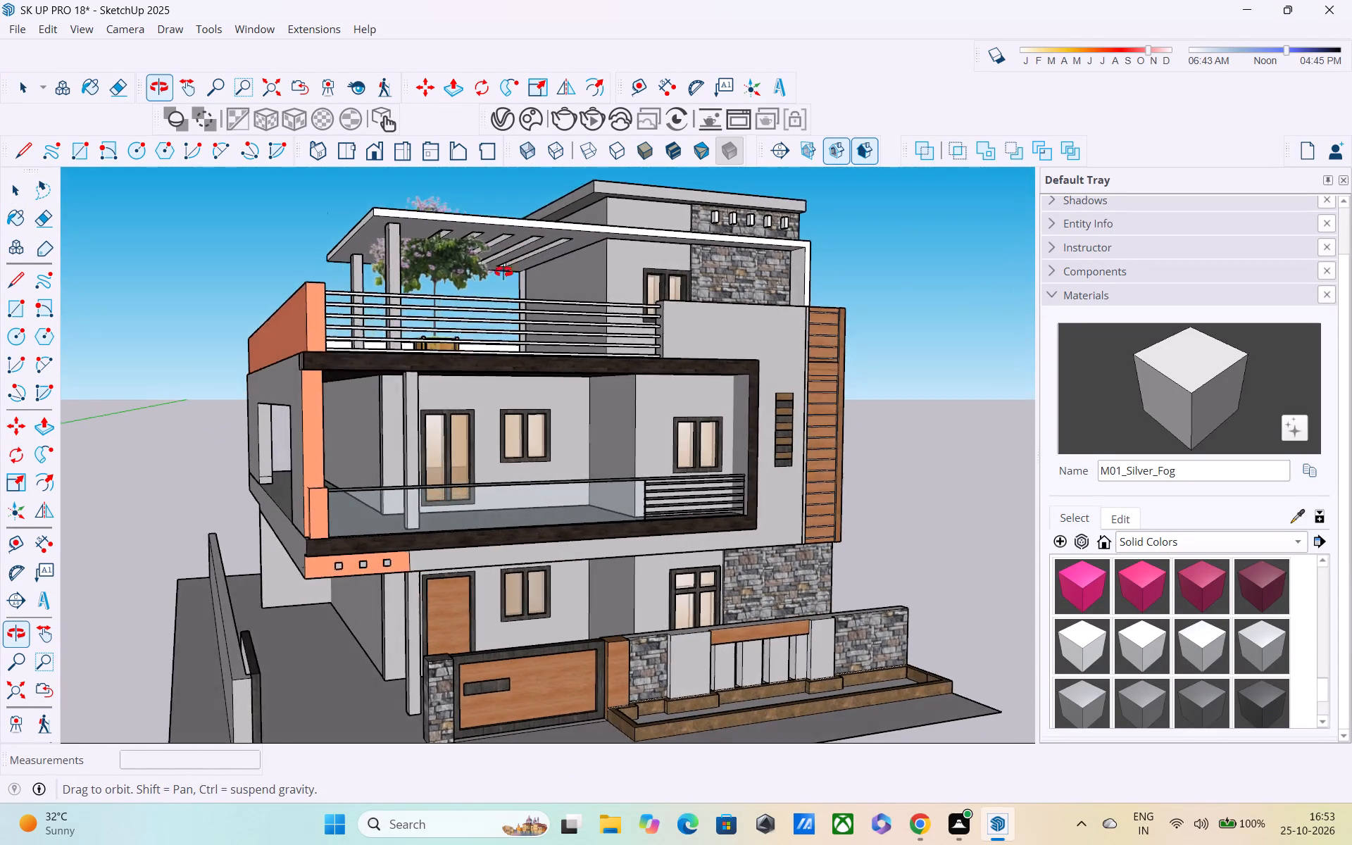
middle_click_drag(503, 272, 456, 337)
middle_click_drag(432, 294, 400, 269)
scroll(518, 270, "up", 3)
middle_click_drag(439, 296, 439, 334)
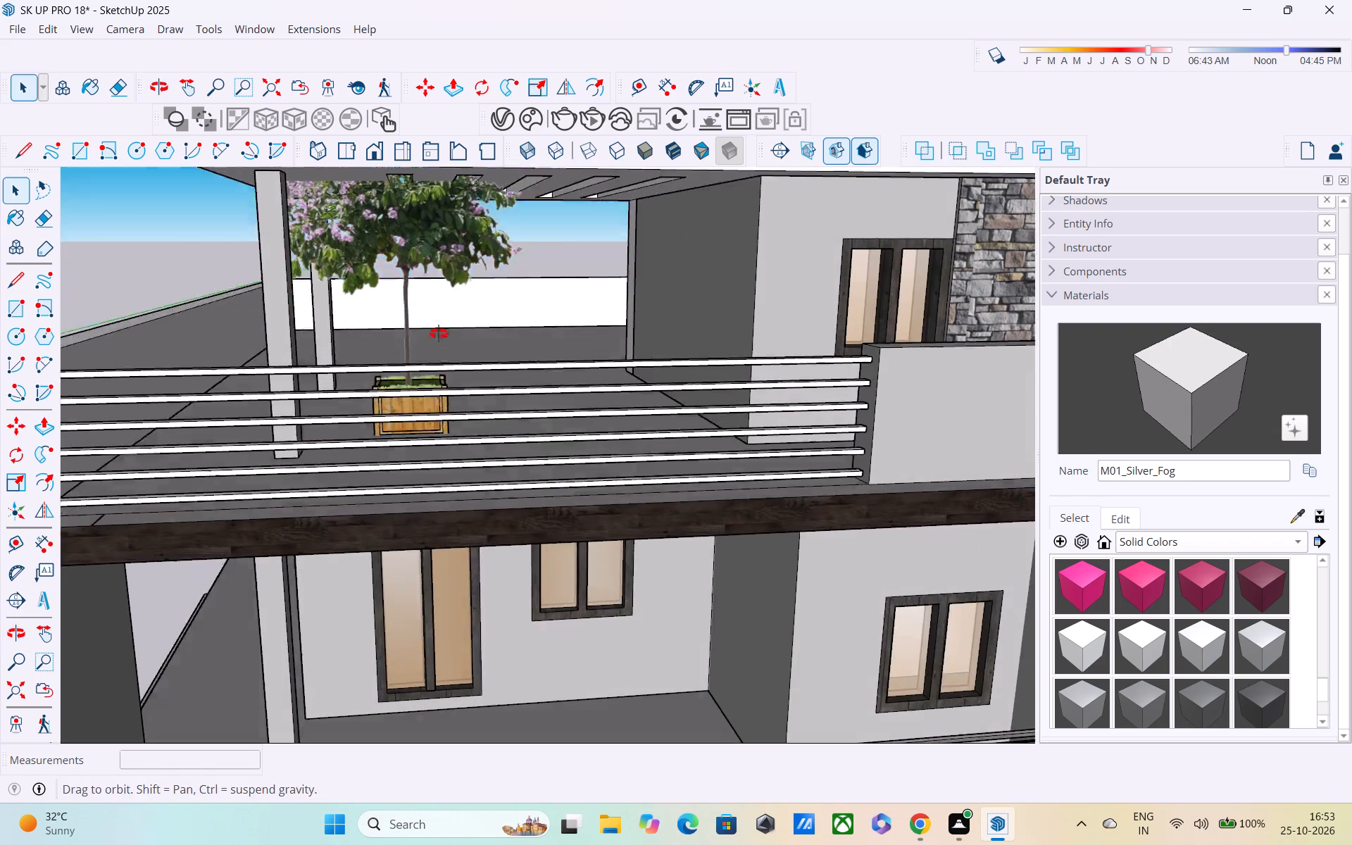
middle_click_drag(439, 334, 439, 339)
scroll(437, 324, "down", 4)
middle_click_drag(437, 336, 451, 373)
scroll(449, 368, "down", 1)
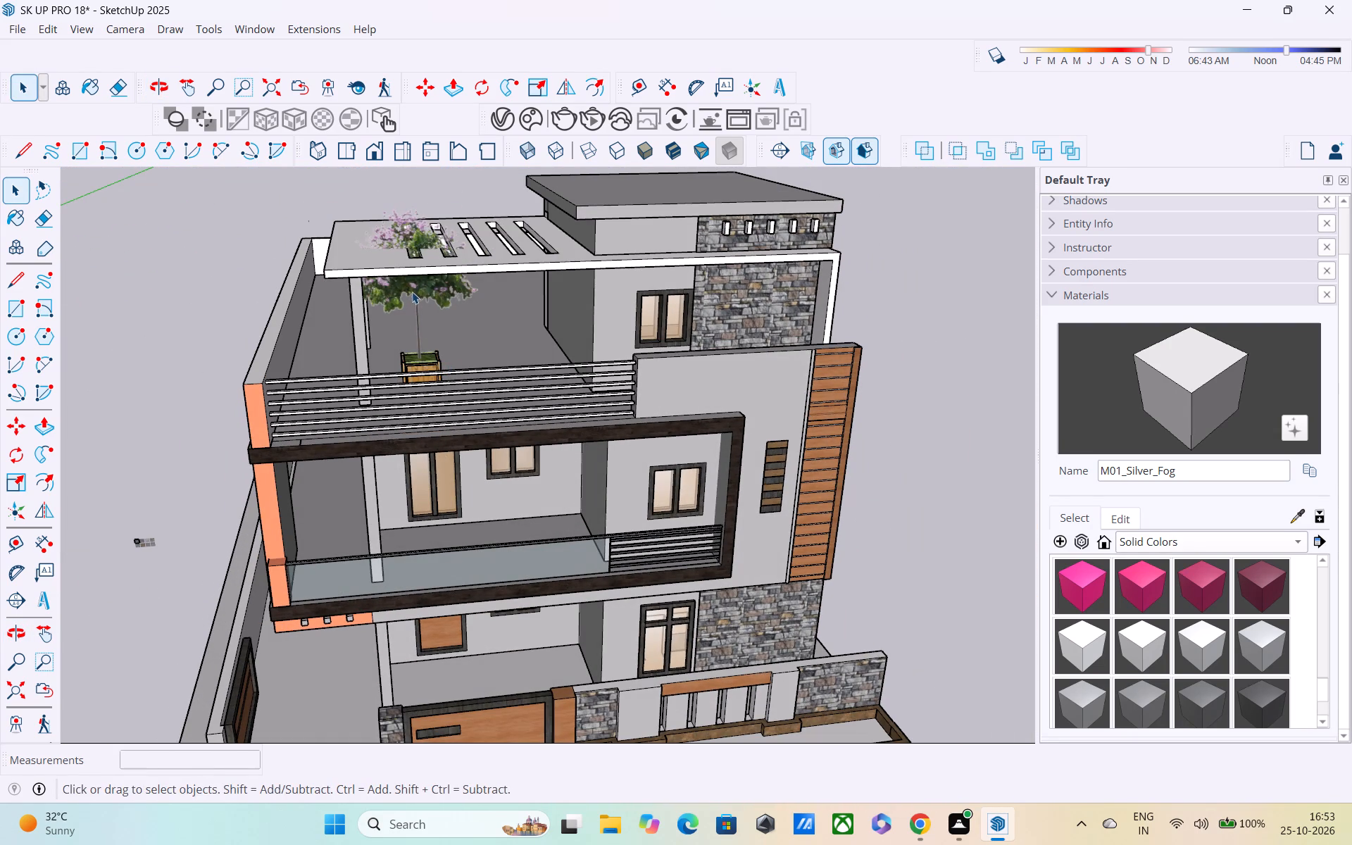
left_click(413, 290)
key("s")
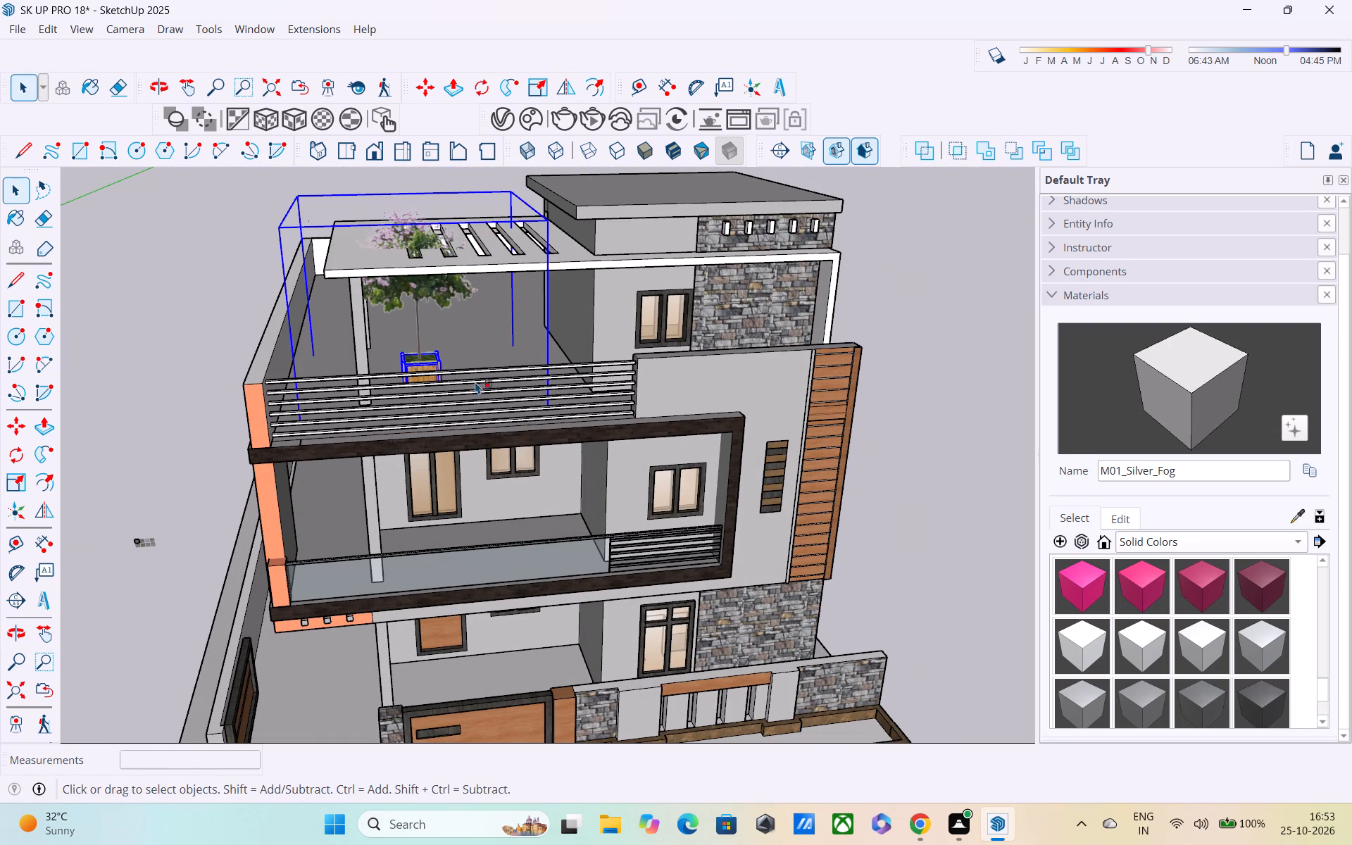
scroll(432, 238, "up", 1)
middle_click_drag(437, 240, 615, 349)
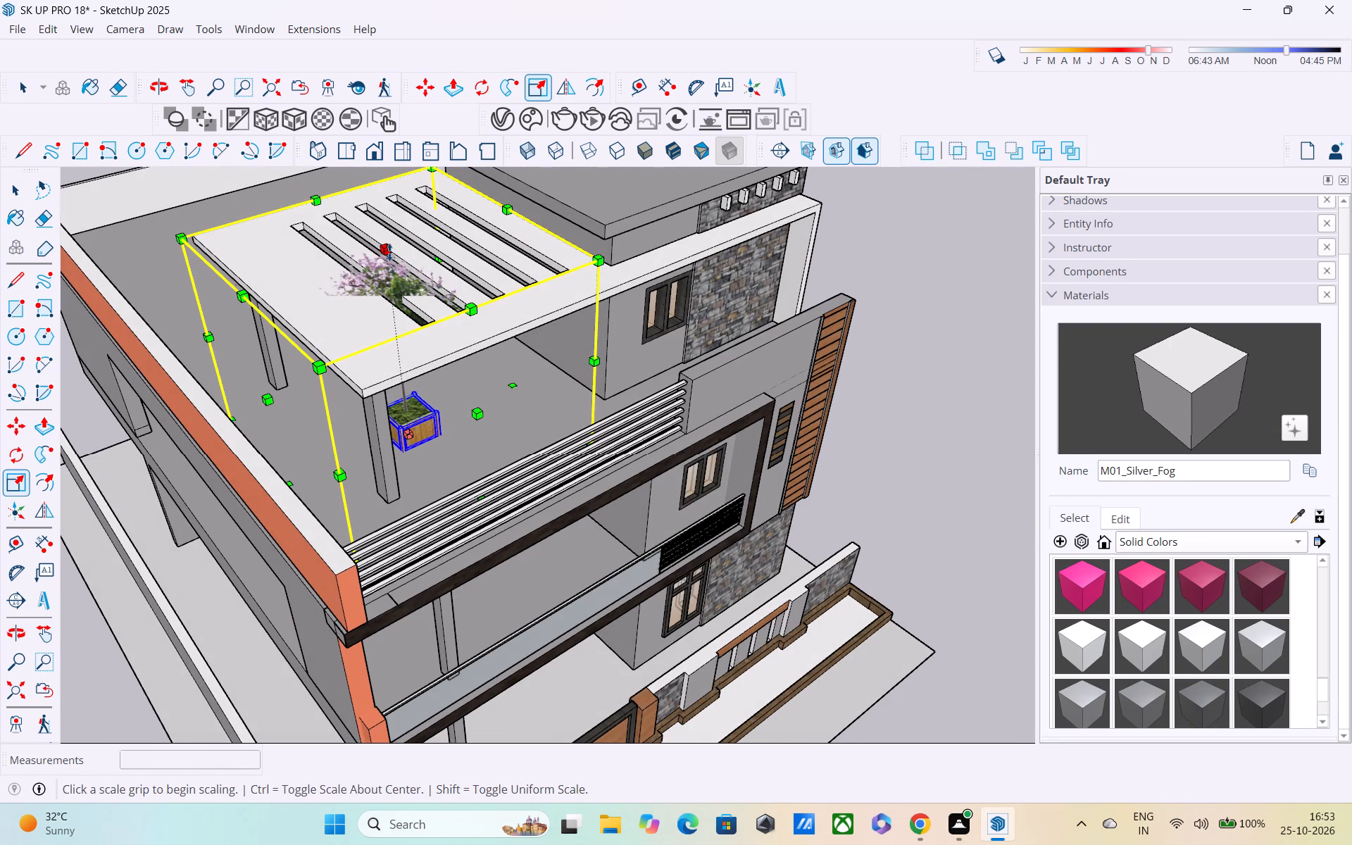
left_click(389, 252)
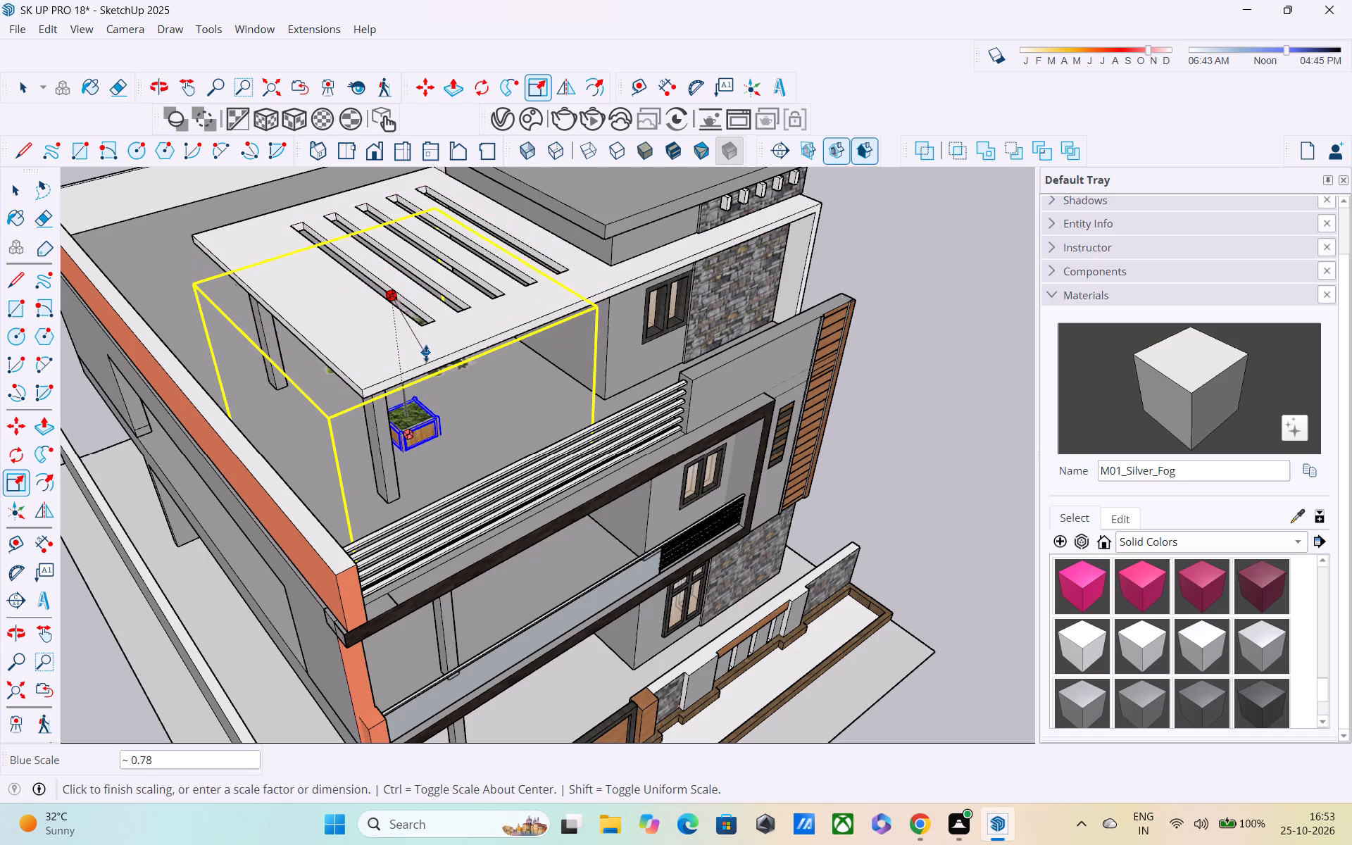
left_click(426, 353)
Scale the potted terrace tree vertically again, to about 0.95 of its height, under the pergola and deselect it.
middle_click_drag(427, 370, 373, 196)
middle_click_drag(446, 261, 357, 227)
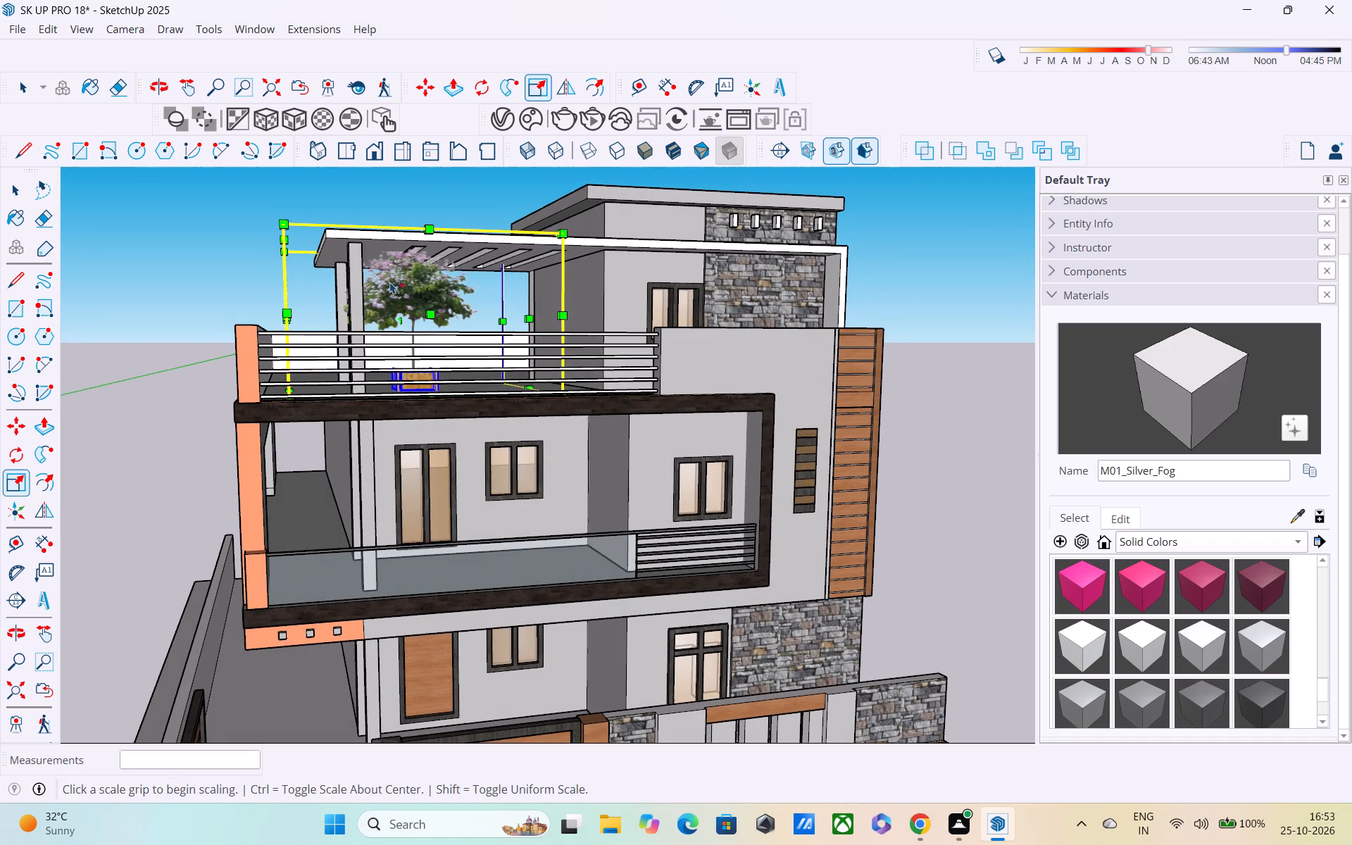
middle_click_drag(423, 259, 585, 501)
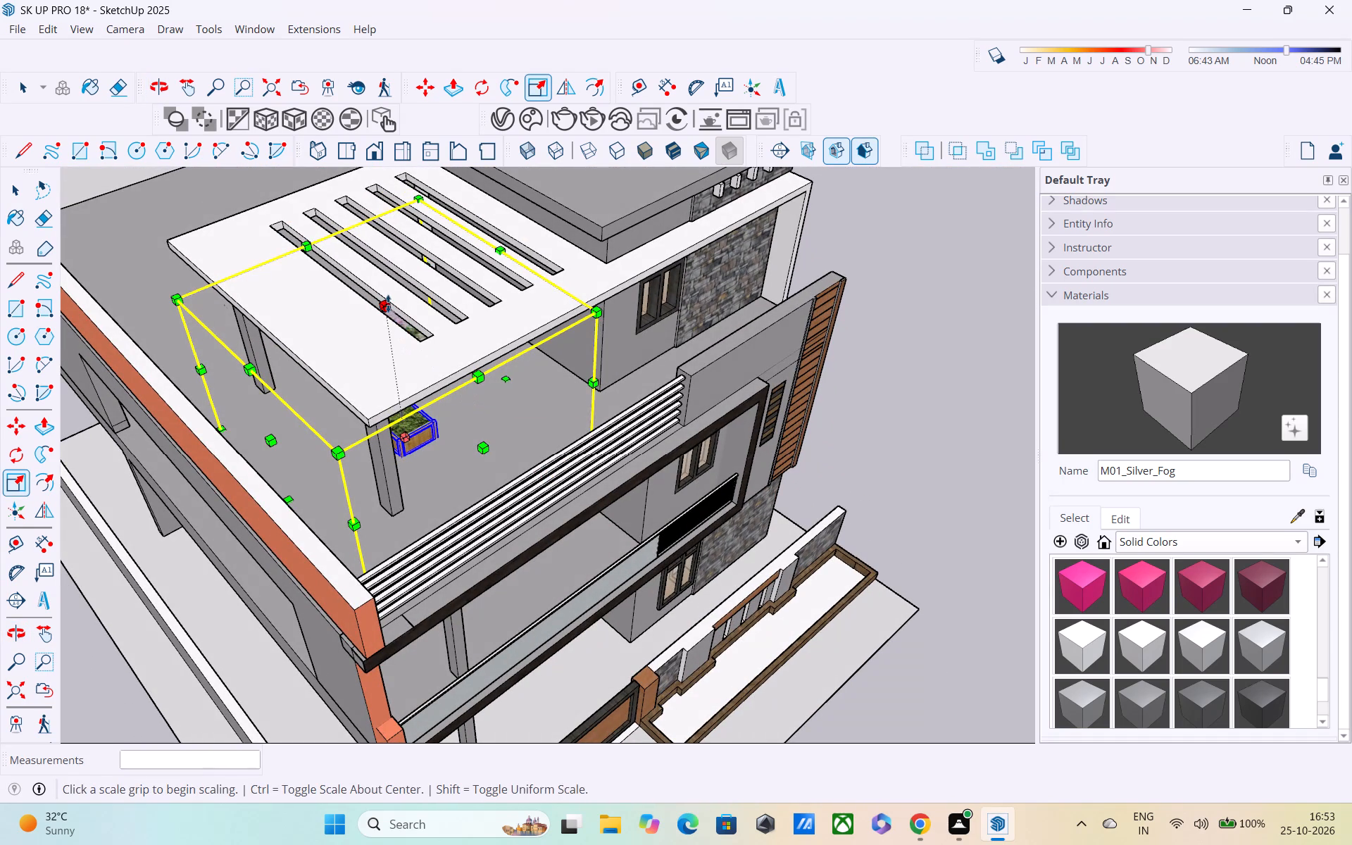
left_click(388, 303)
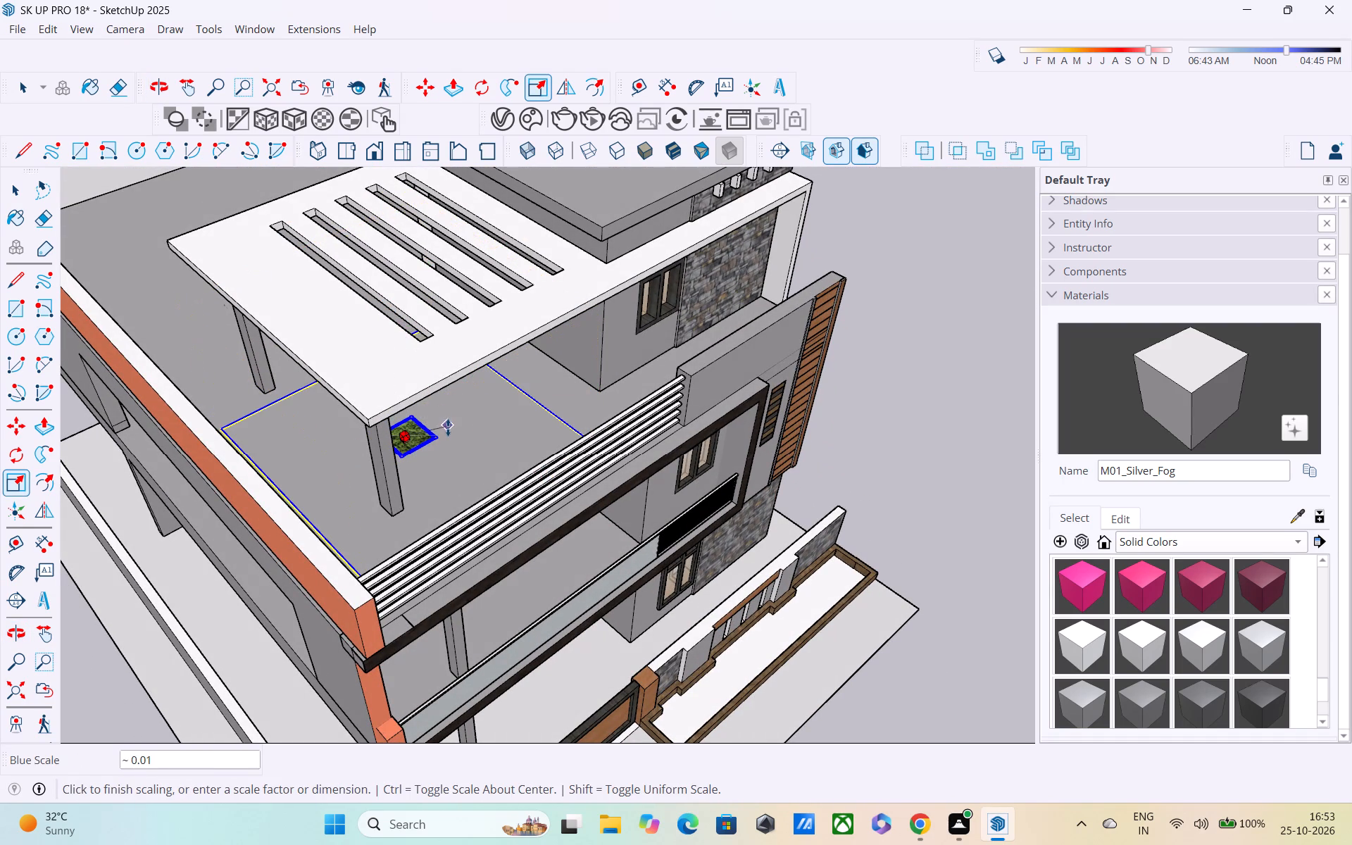
middle_click_drag(442, 402, 422, 352)
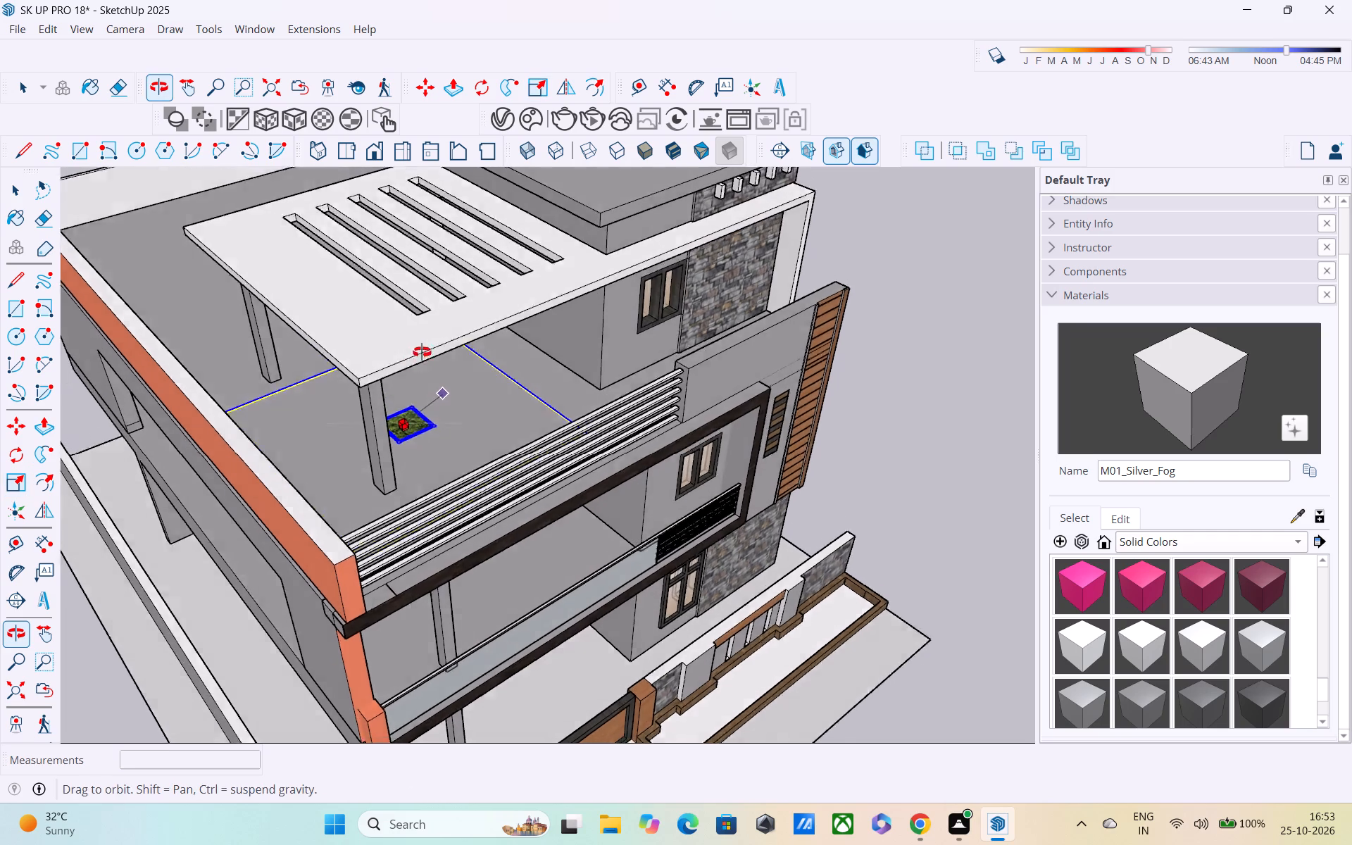
middle_click_drag(422, 352, 414, 296)
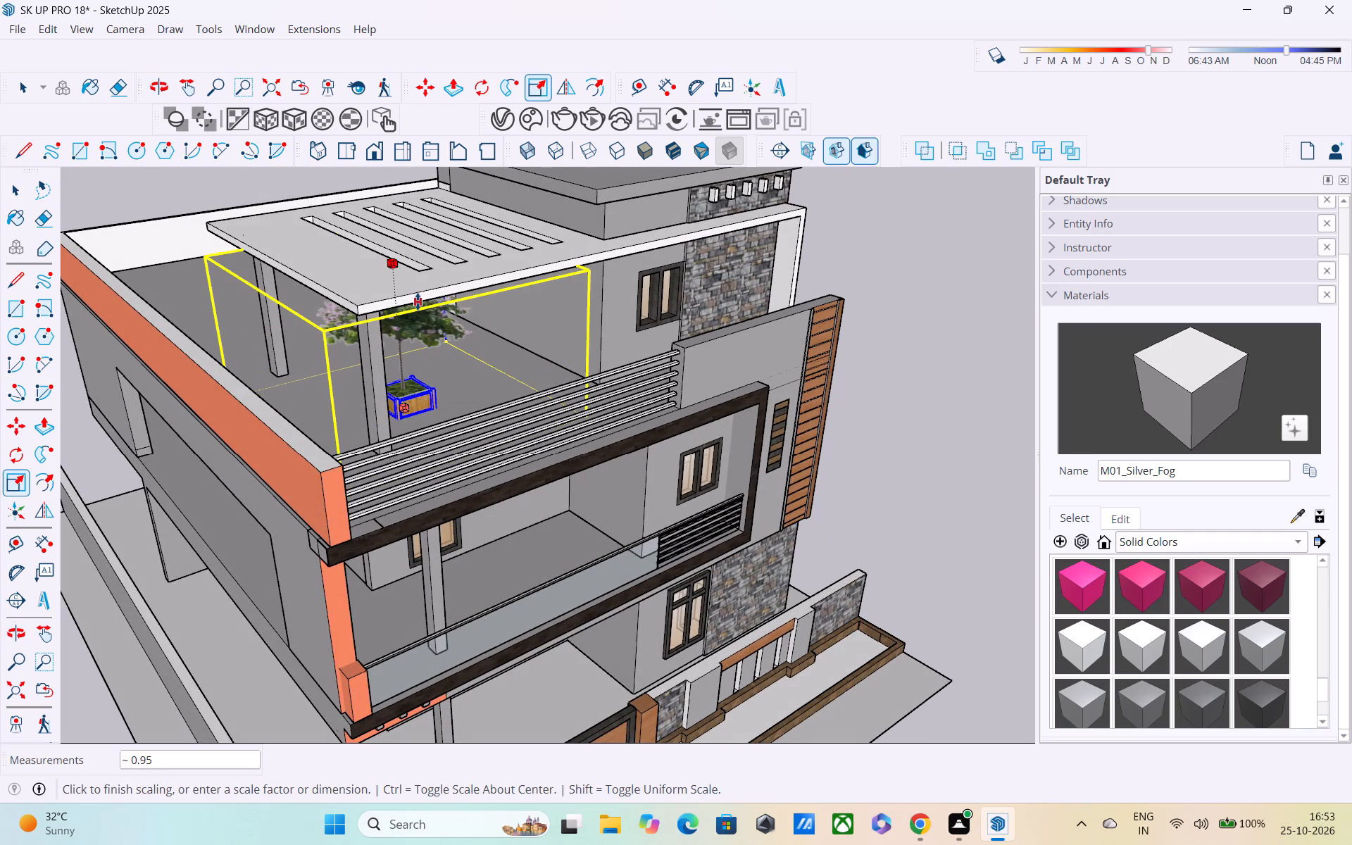
left_click(418, 301)
middle_click_drag(446, 328, 373, 196)
scroll(478, 287, "down", 1)
middle_click_drag(492, 306, 477, 301)
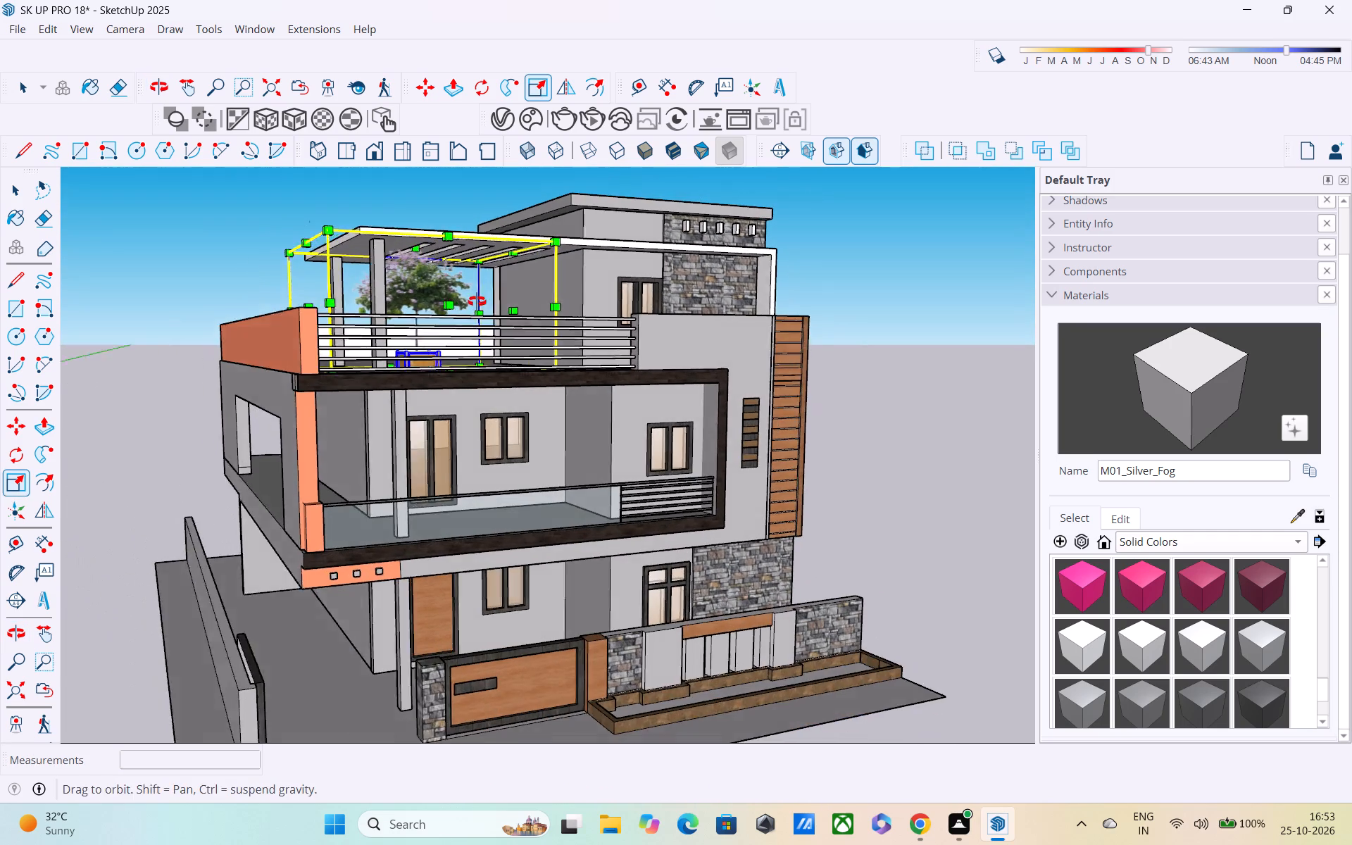
middle_click_drag(477, 301, 430, 308)
key("c")
key("space")
middle_click_drag(913, 257, 777, 306)
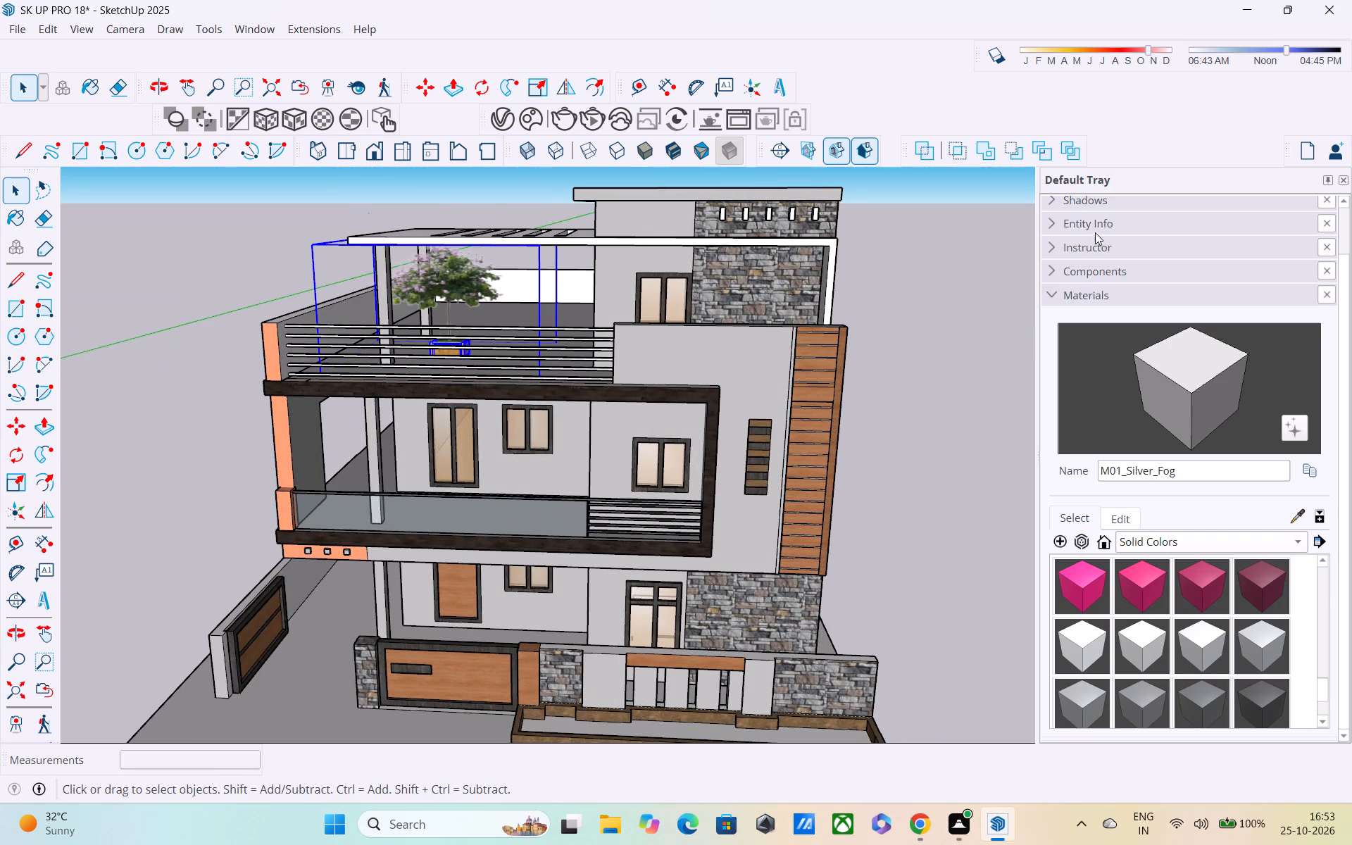
left_click(972, 270)
Move the potted tree about 7' 2 1/2" across the terrace floor toward the front railing and deselect it.
middle_click_drag(828, 368, 856, 268)
scroll(751, 330, "down", 2)
middle_click_drag(687, 404, 696, 435)
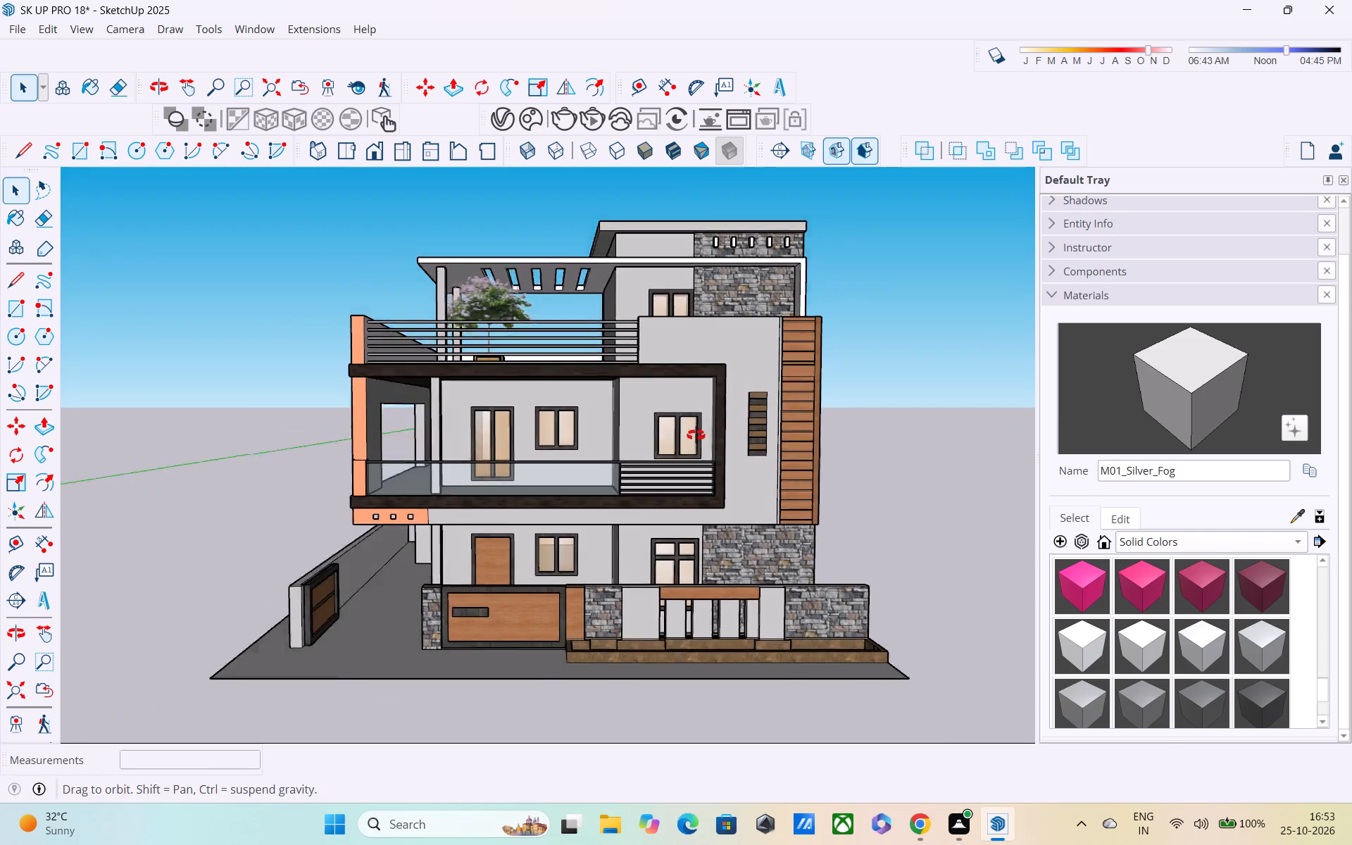
middle_click_drag(696, 435, 761, 463)
left_click(472, 296)
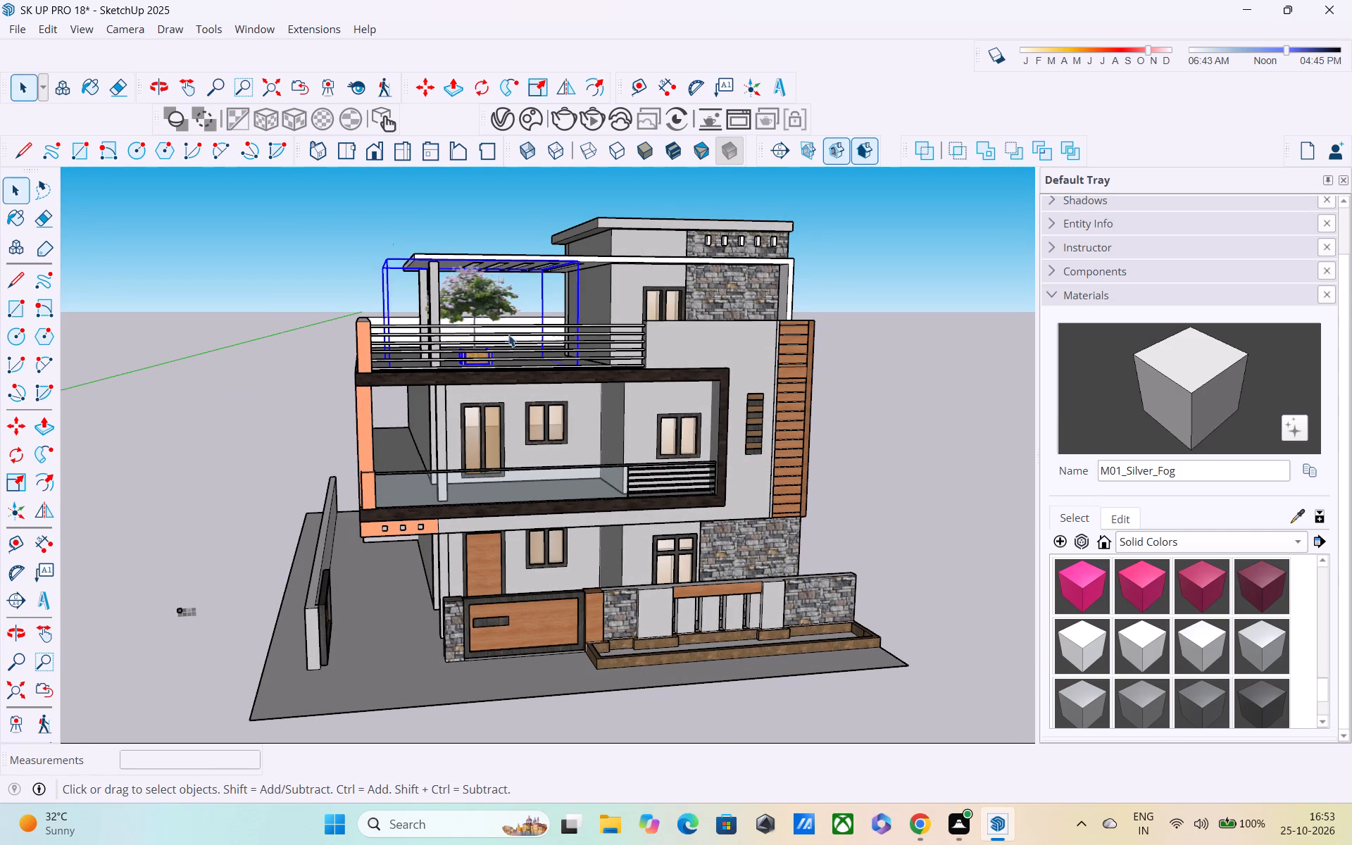
middle_click_drag(558, 379, 603, 447)
key("m")
middle_click_drag(566, 386, 858, 554)
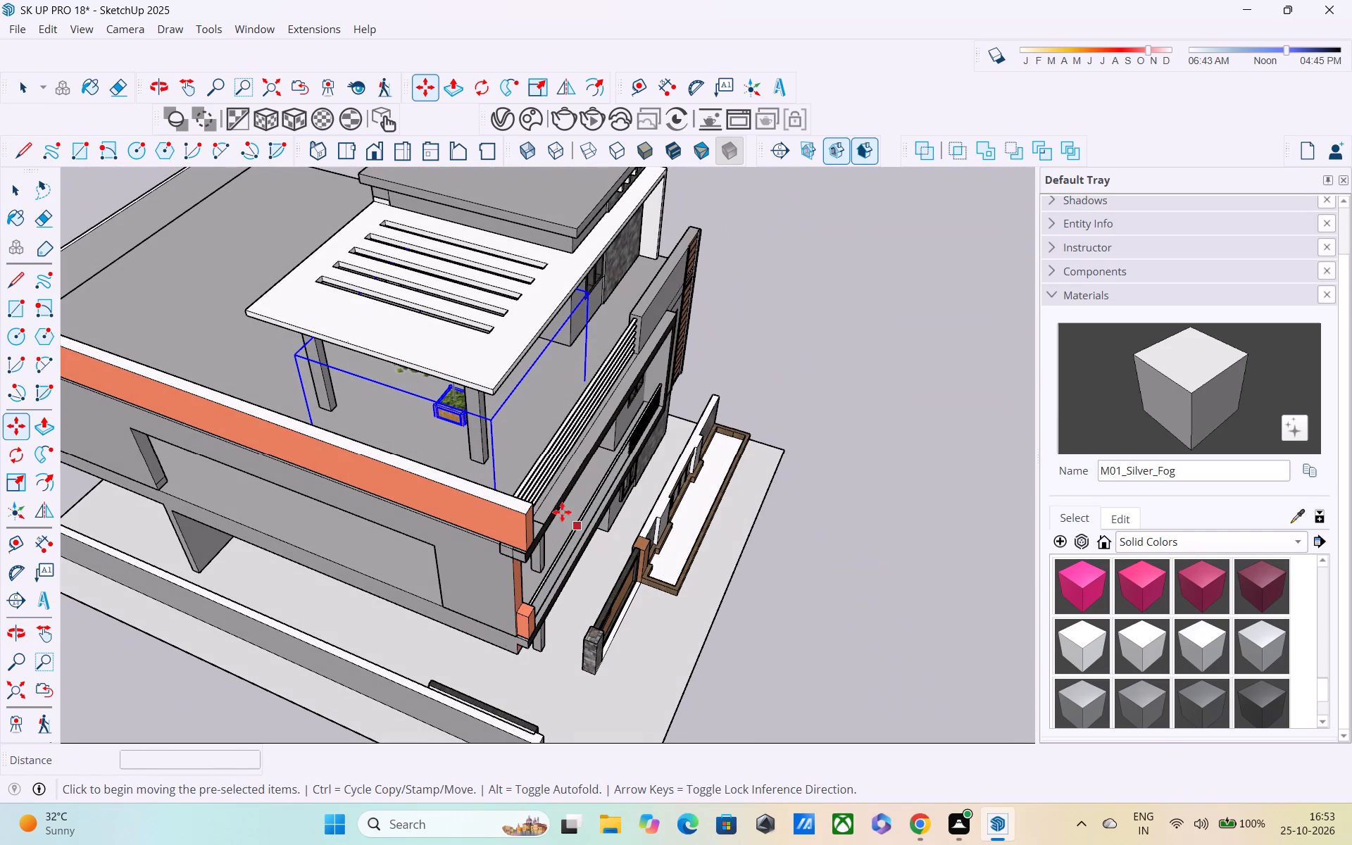
middle_click_drag(484, 423, 636, 372)
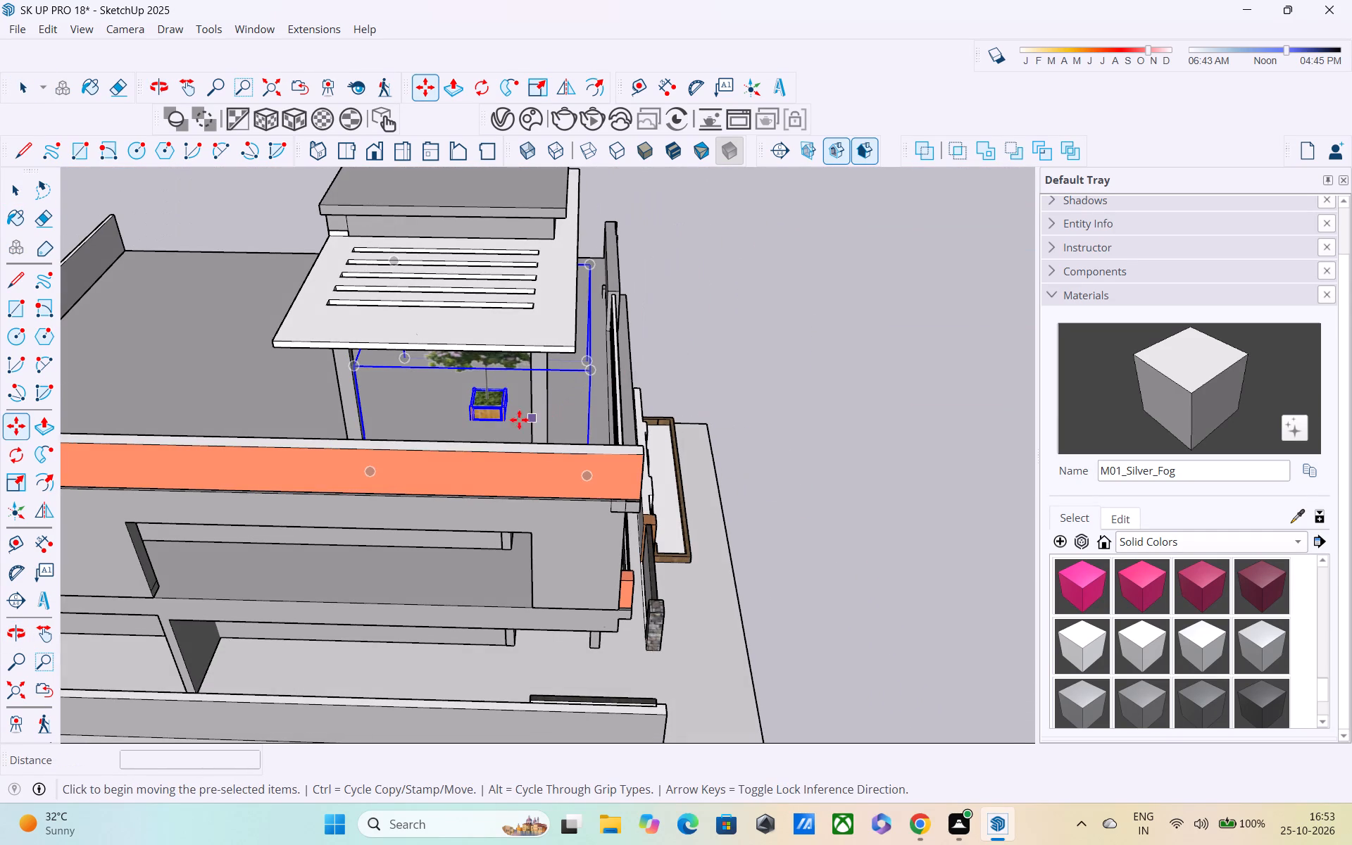
left_click(497, 420)
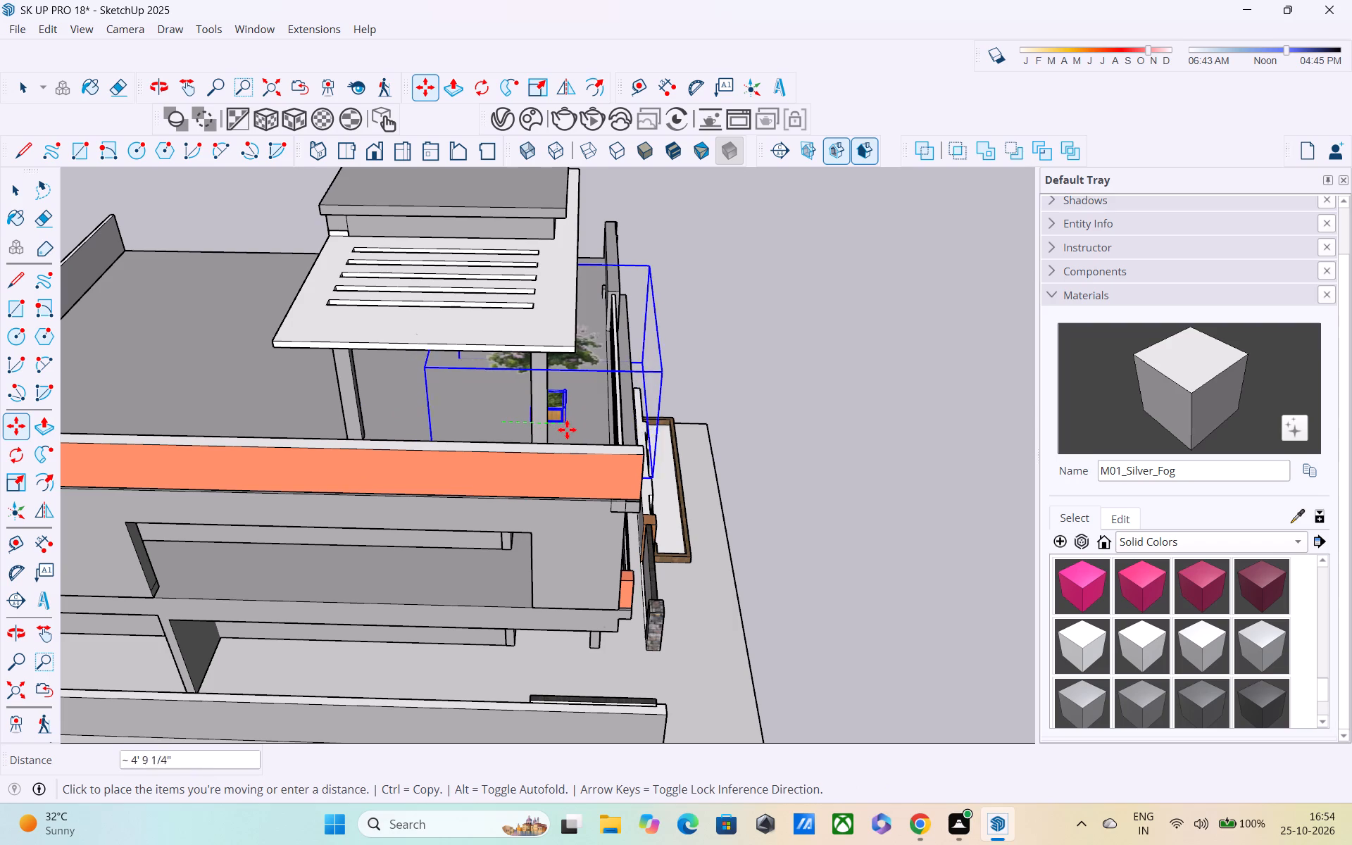
left_click(594, 432)
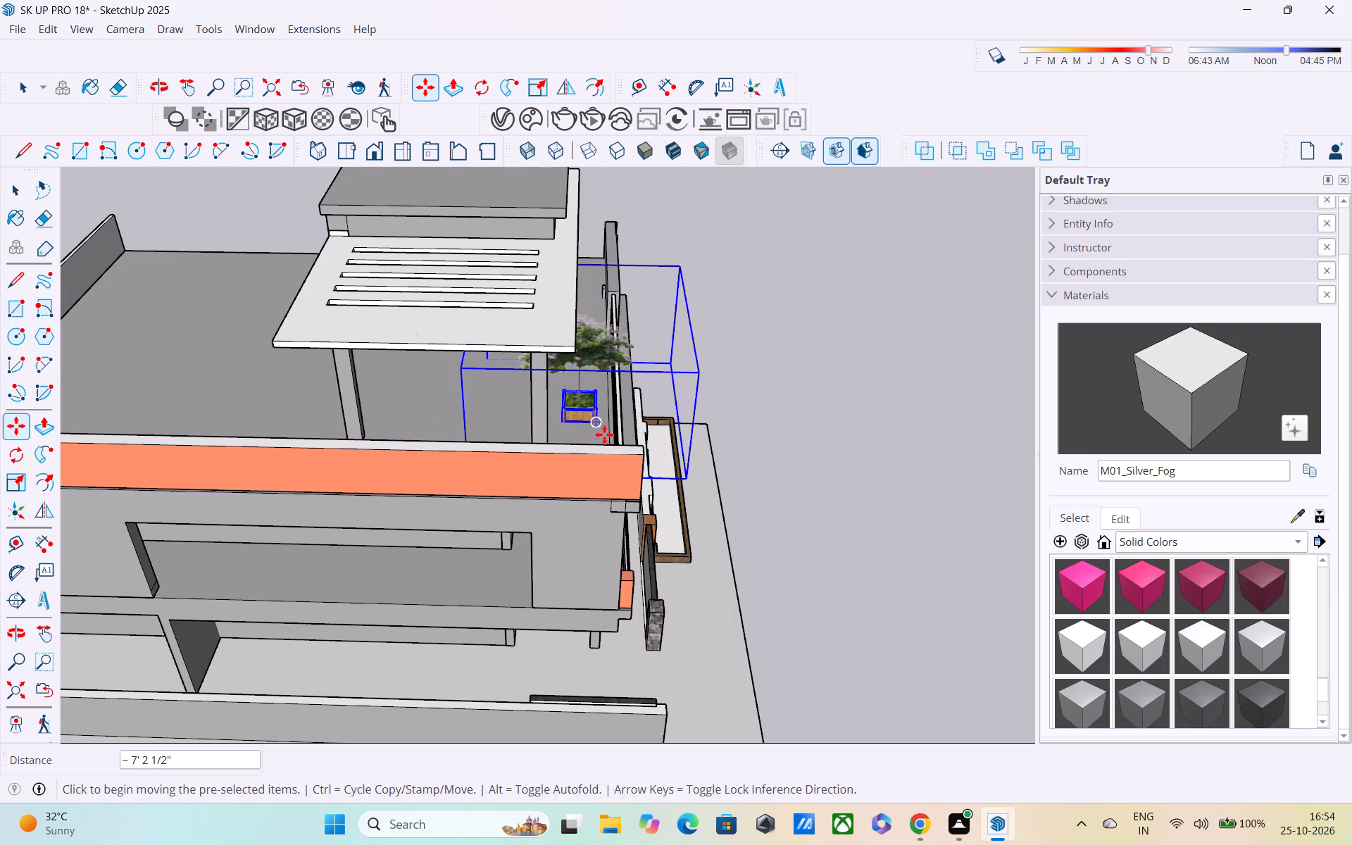
middle_click_drag(683, 392, 492, 332)
key("space")
left_click(806, 255)
Examine the house front and the terrace tree's new position from above, head-on and at an angle.
middle_click_drag(868, 301, 509, 247)
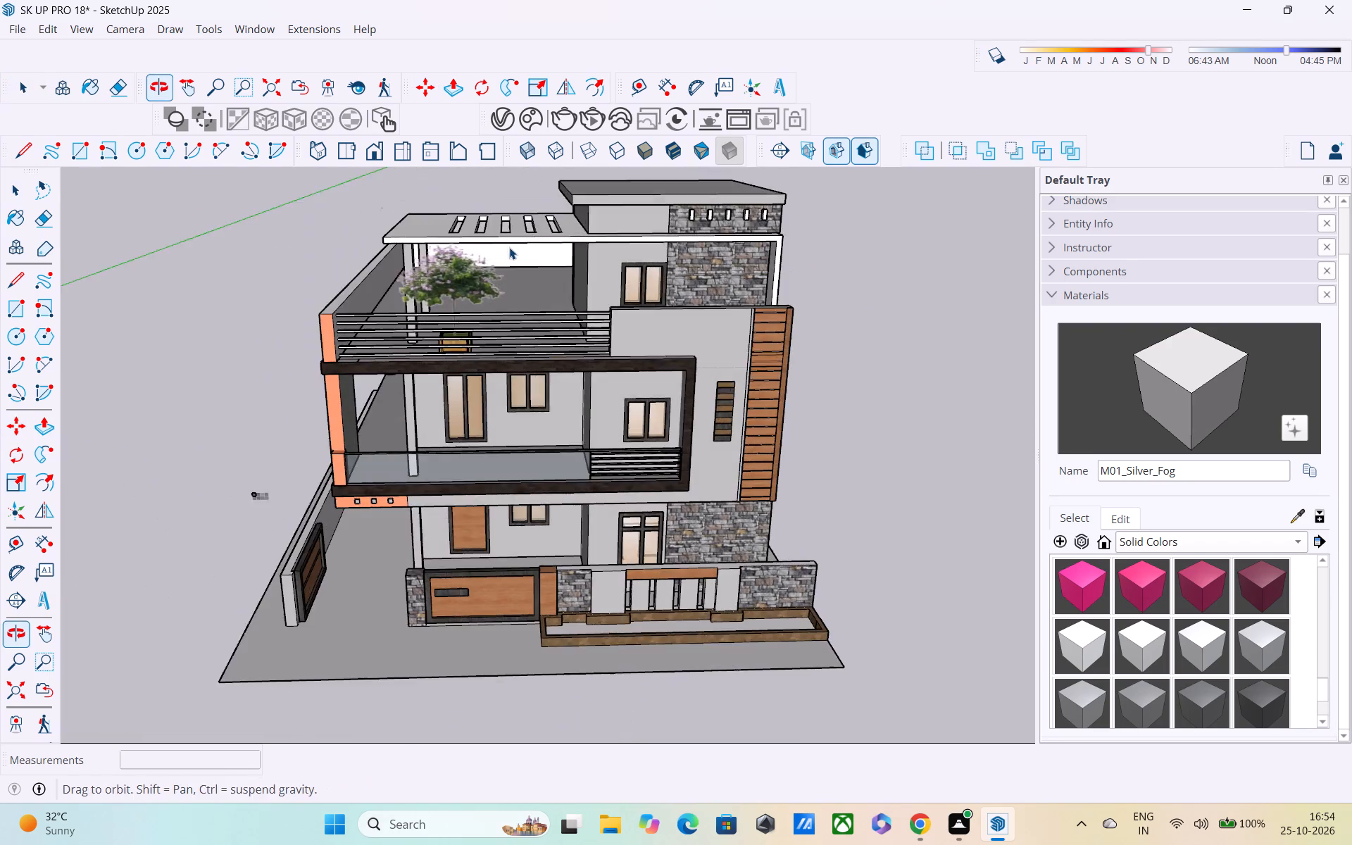
middle_click_drag(509, 247, 509, 249)
middle_click_drag(593, 346, 575, 256)
middle_click_drag(593, 353, 629, 418)
middle_click_drag(363, 398, 491, 284)
scroll(484, 306, "up", 1)
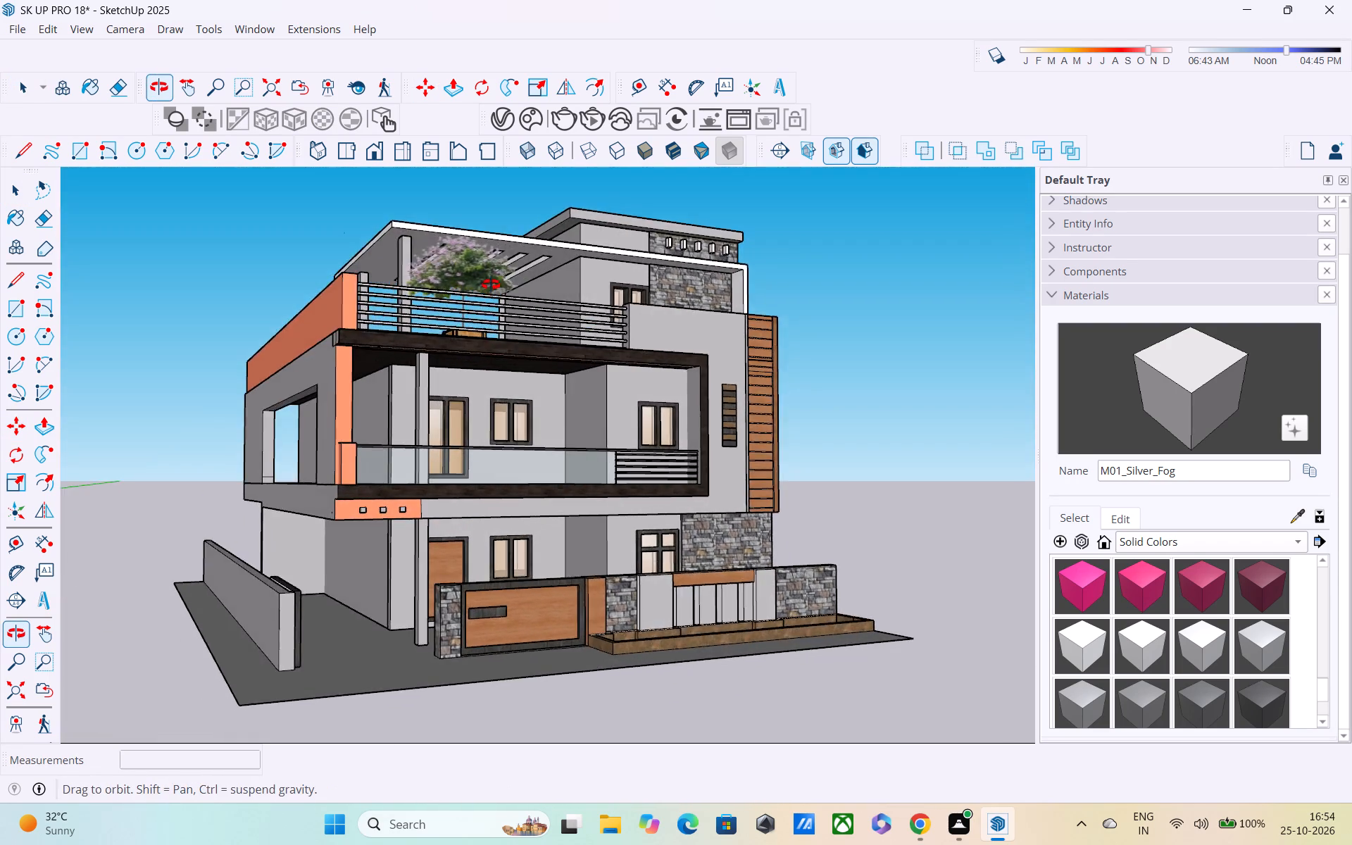
middle_click_drag(491, 284, 415, 357)
scroll(527, 423, "down", 1)
middle_click_drag(502, 460, 465, 421)
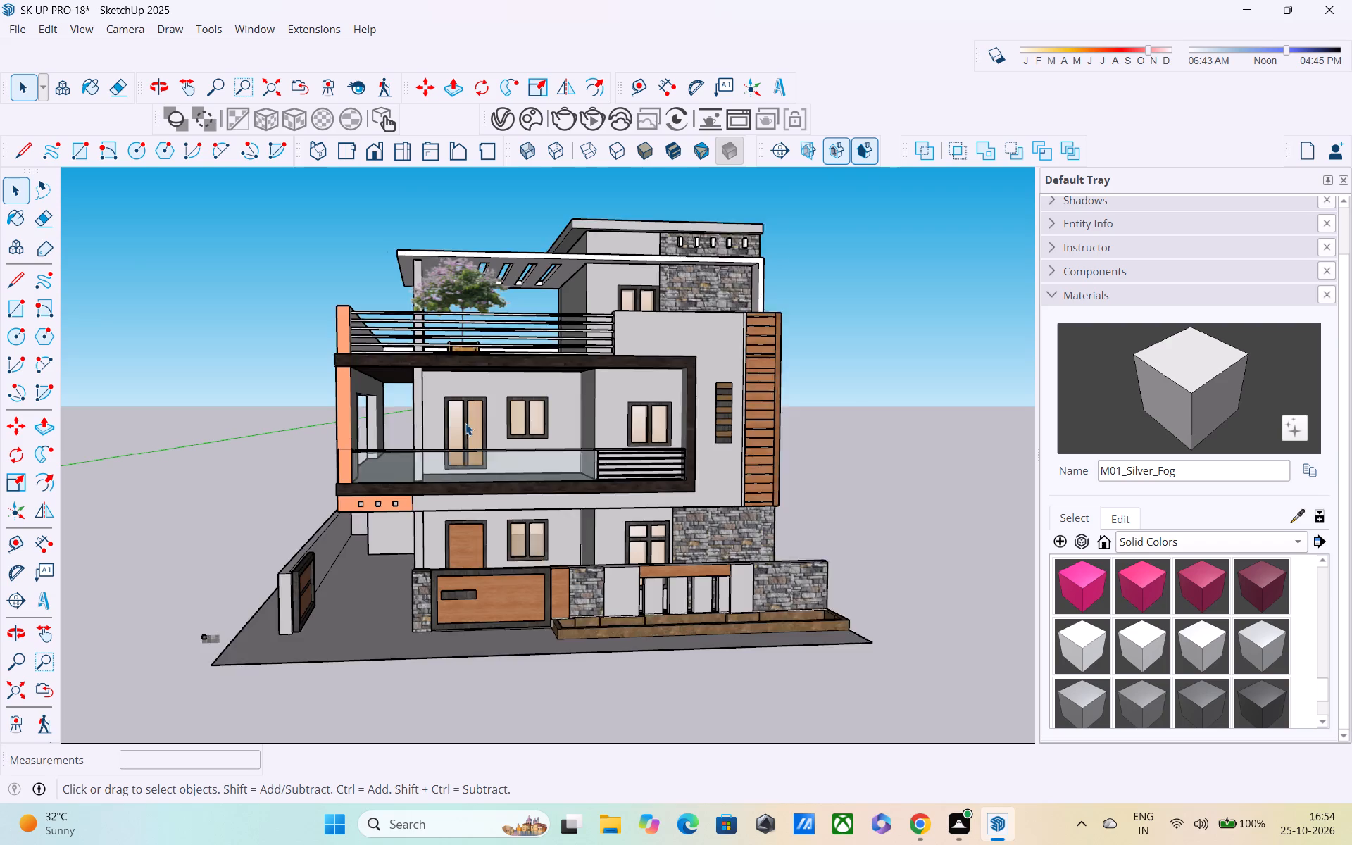
scroll(465, 423, "down", 2)
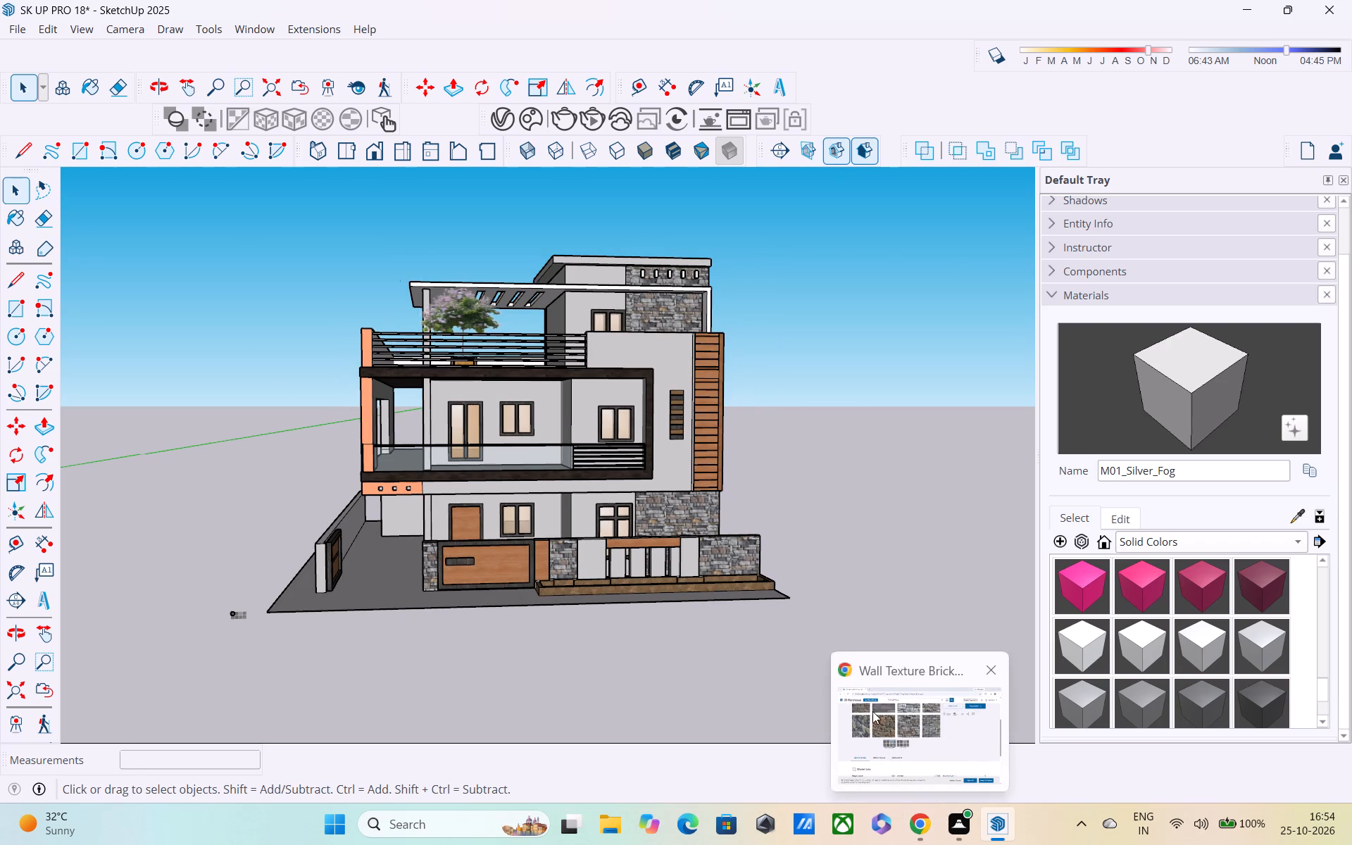
Insert the Car Sedan component from the Components Sampler beside the house, near the end of the front boundary wall.
left_click(1085, 272)
scroll(1101, 484, "down", 1)
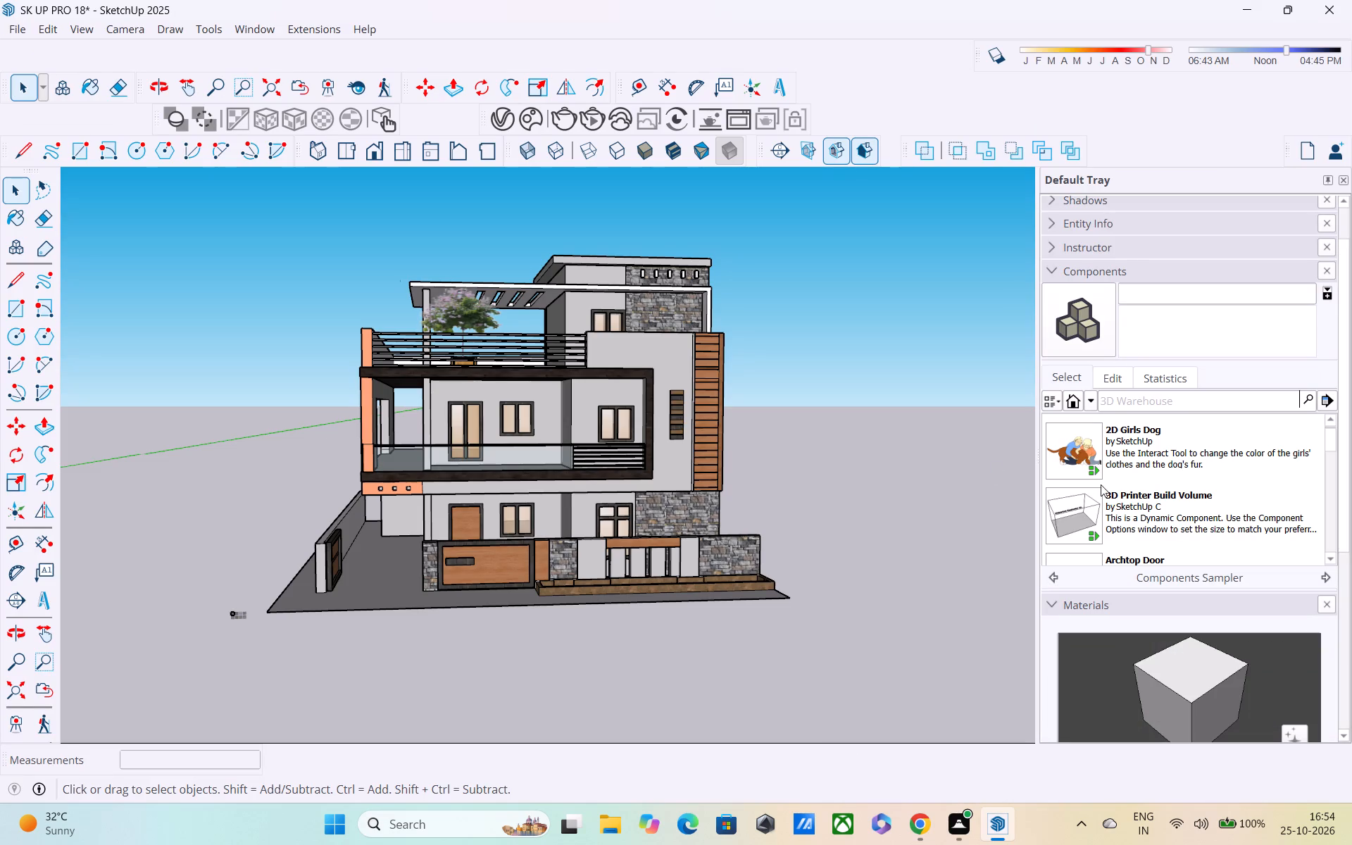
scroll(1101, 496, "down", 2)
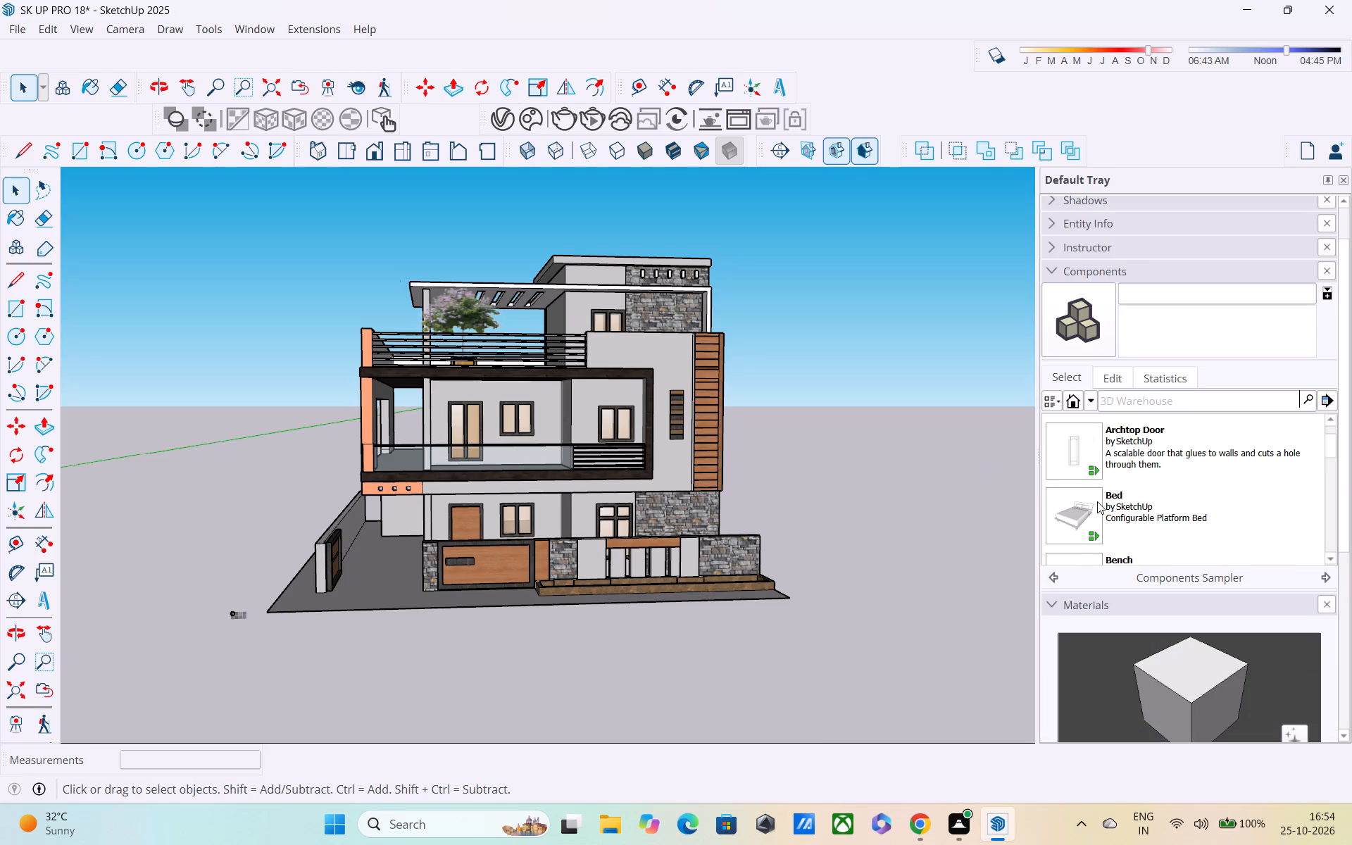
scroll(1097, 501, "down", 1)
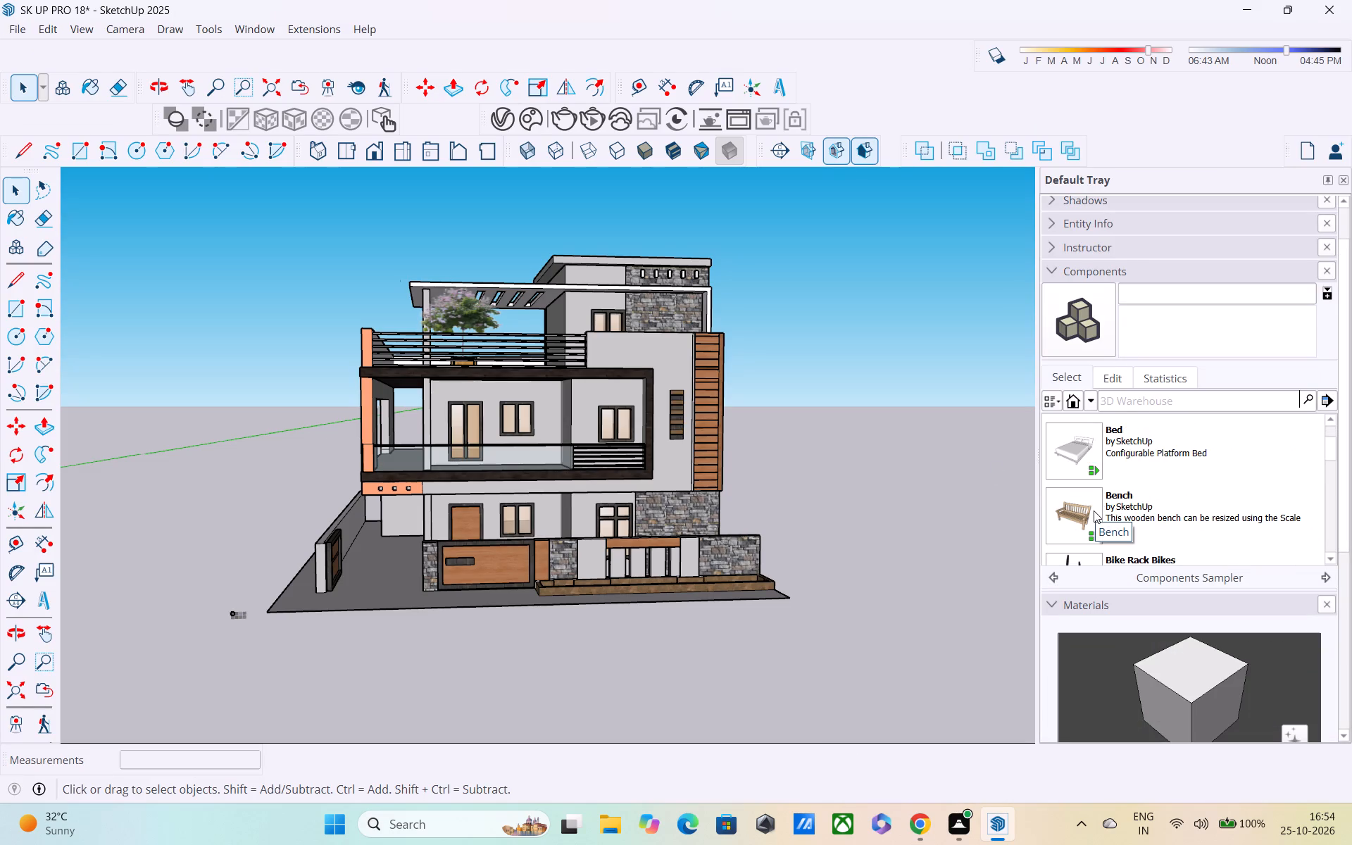
scroll(1094, 511, "down", 2)
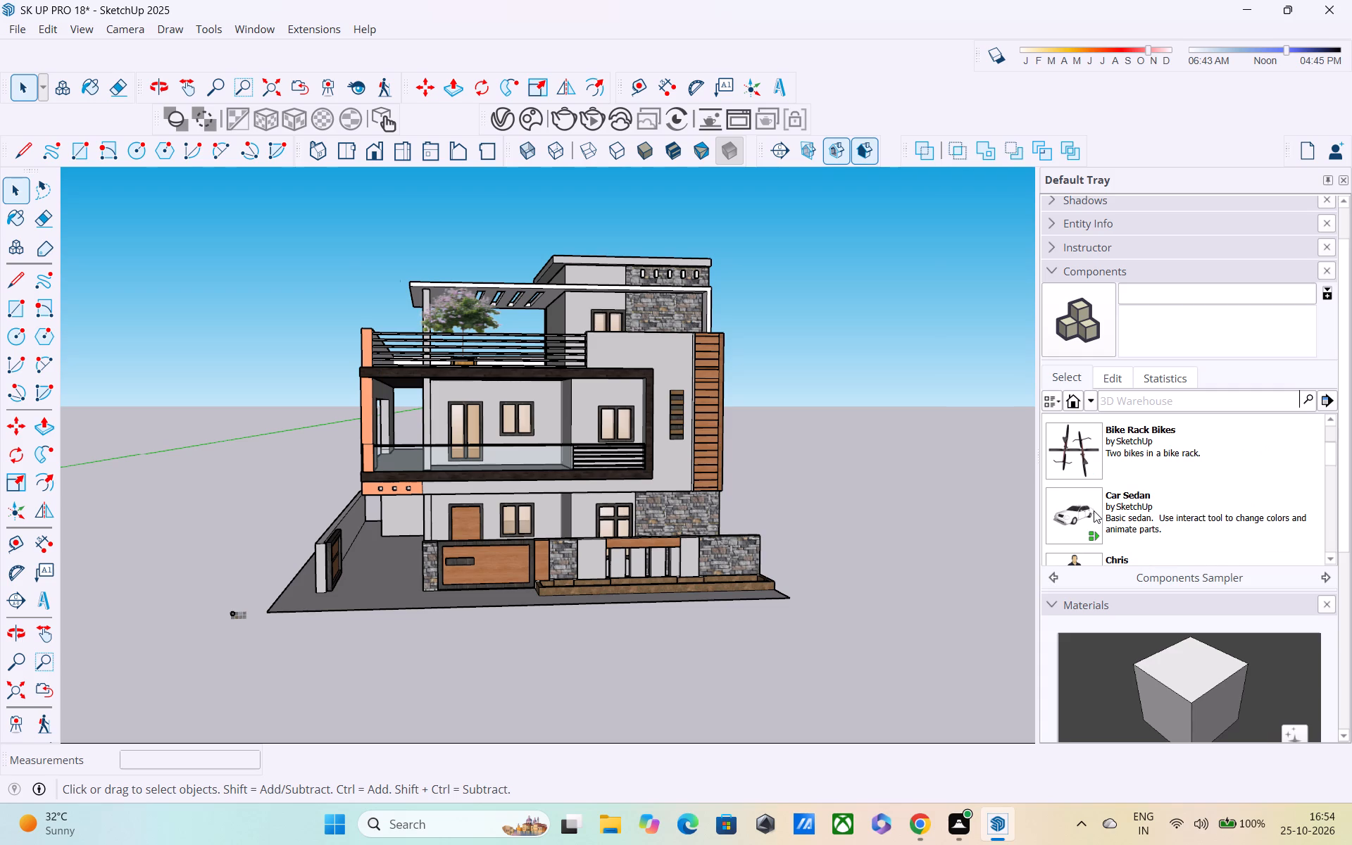
left_click(1084, 522)
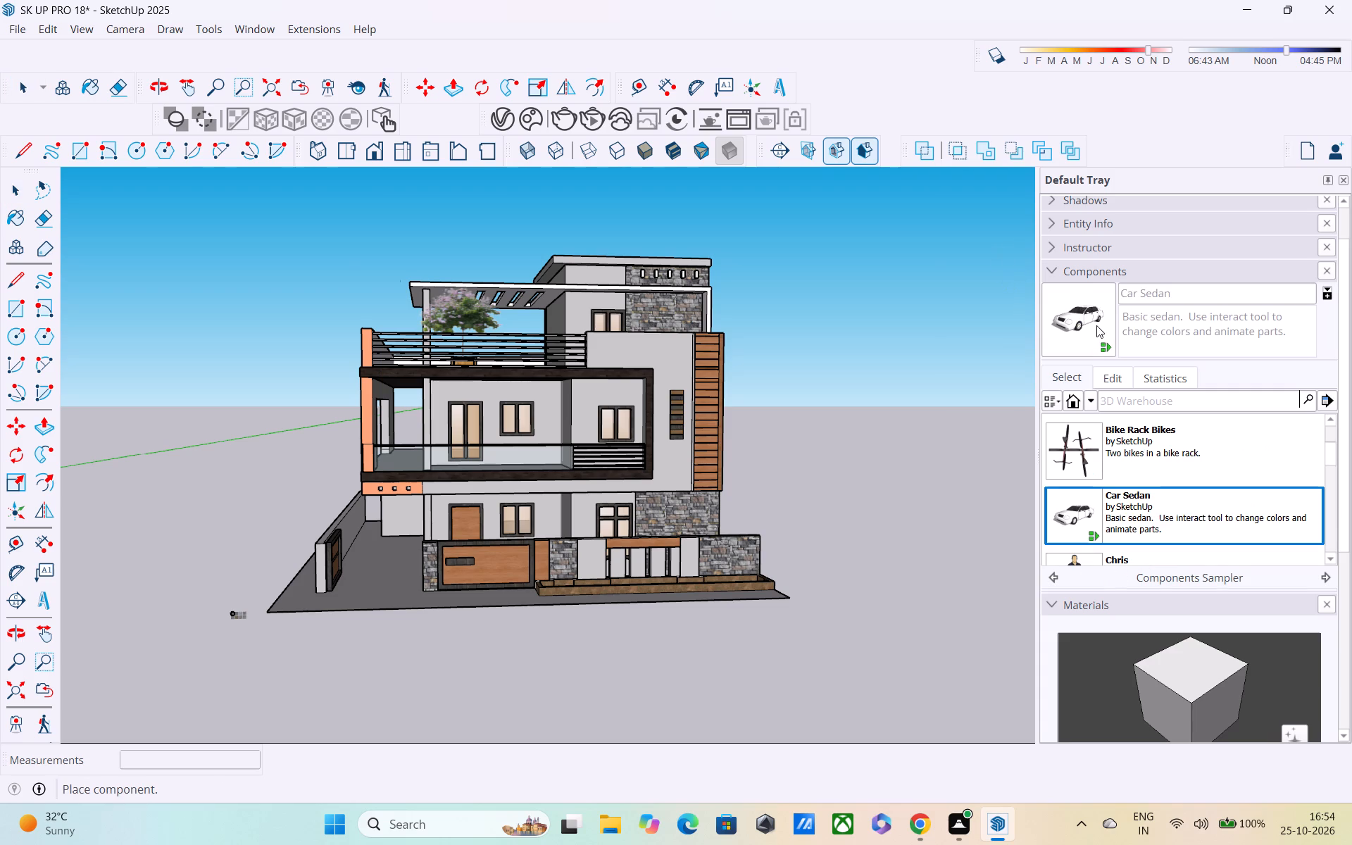
left_click(1094, 326)
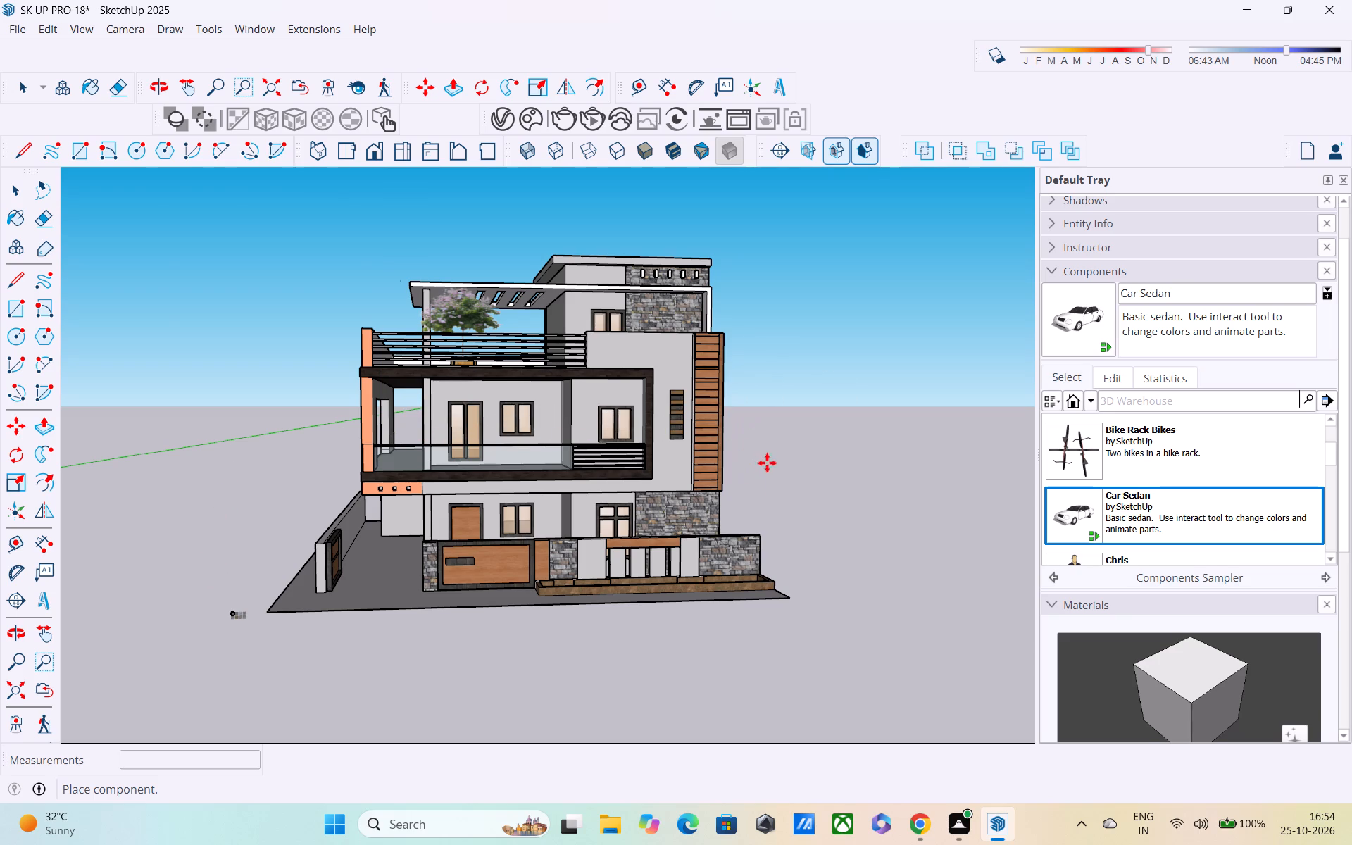
left_click(753, 542)
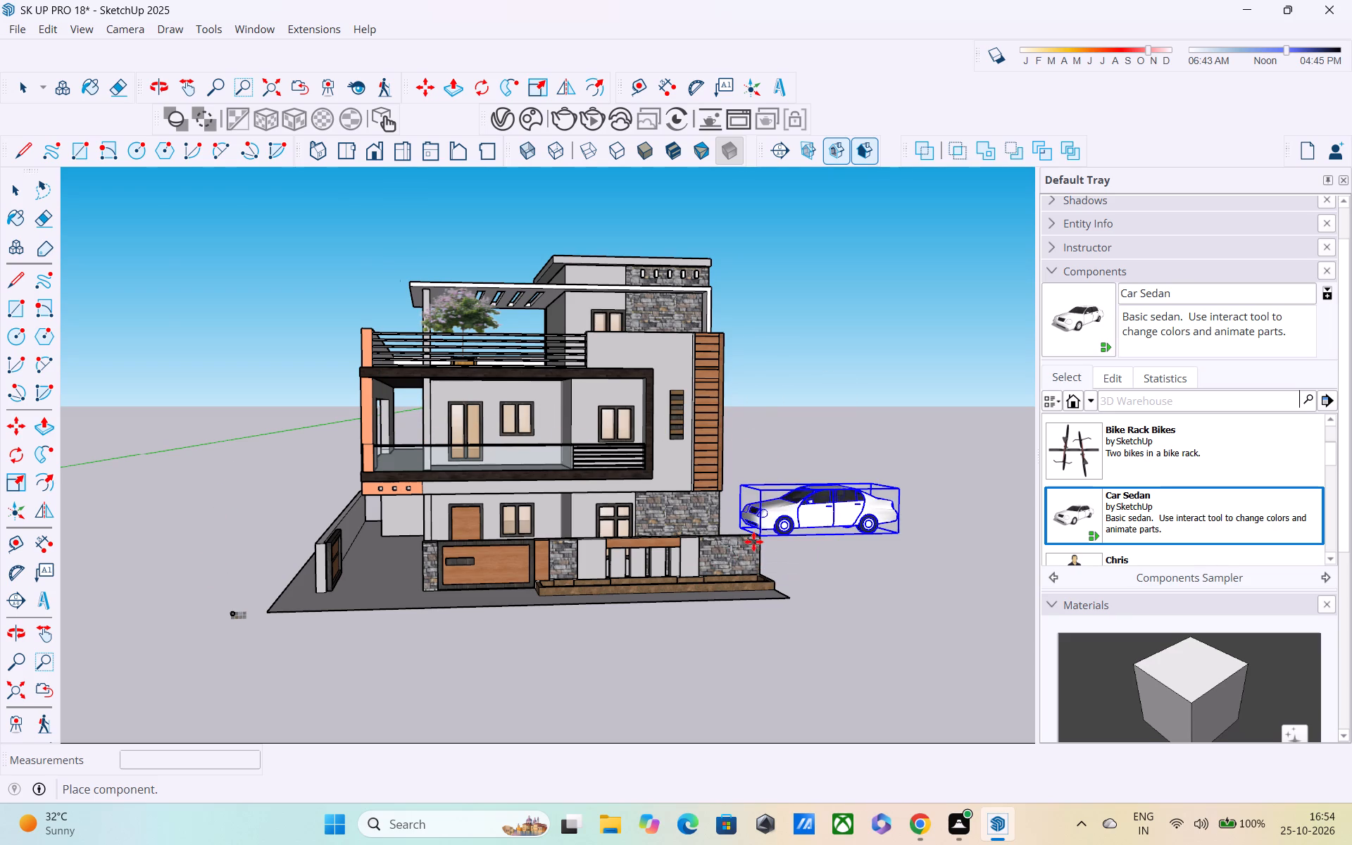
Move the sedan onto the ground in front of the house's front gate and boundary wall.
middle_click_drag(836, 511, 689, 542)
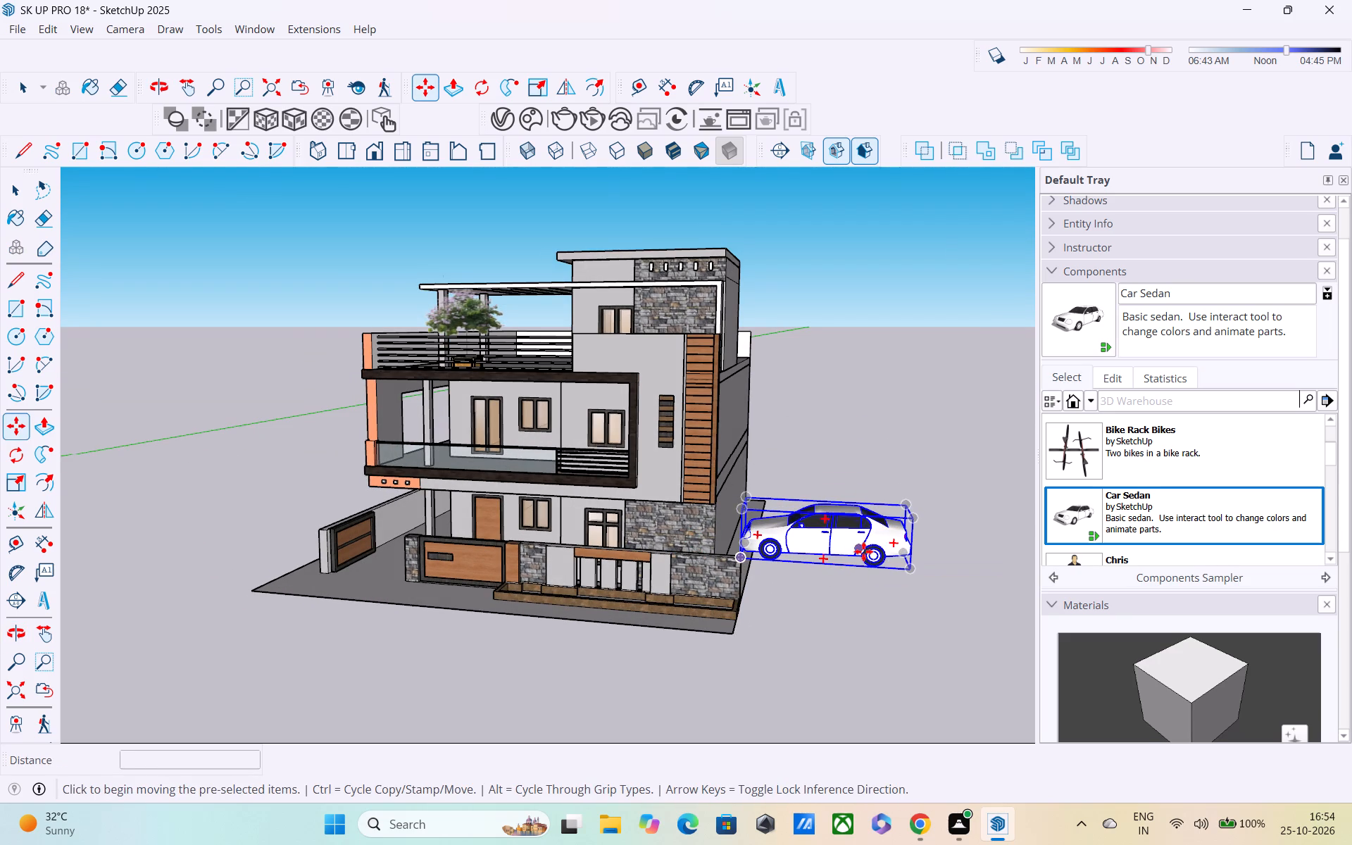
left_click(899, 553)
middle_click_drag(573, 603, 883, 599)
left_click(946, 648)
middle_click_drag(896, 667, 710, 649)
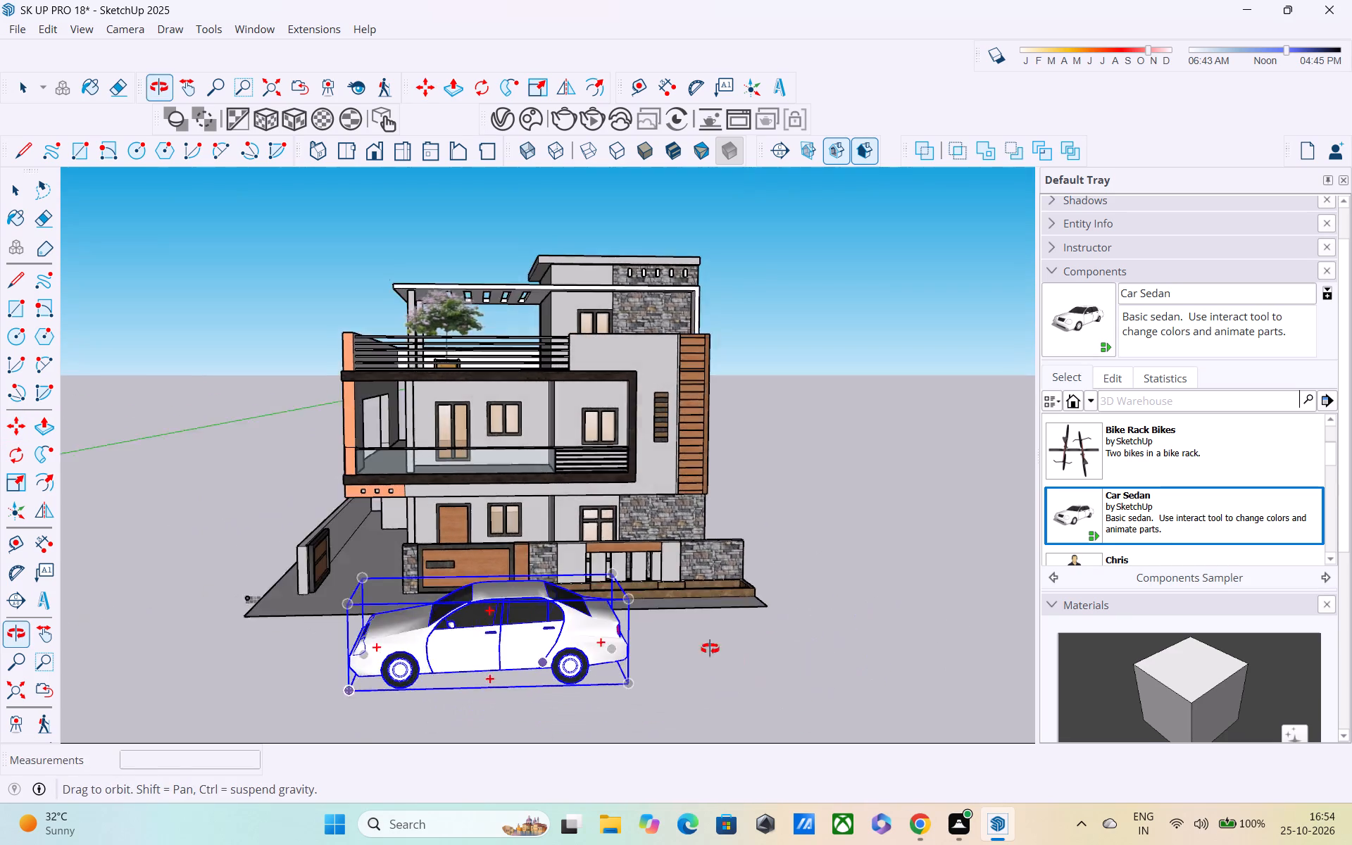
middle_click_drag(710, 649, 706, 646)
scroll(701, 646, "down", 3)
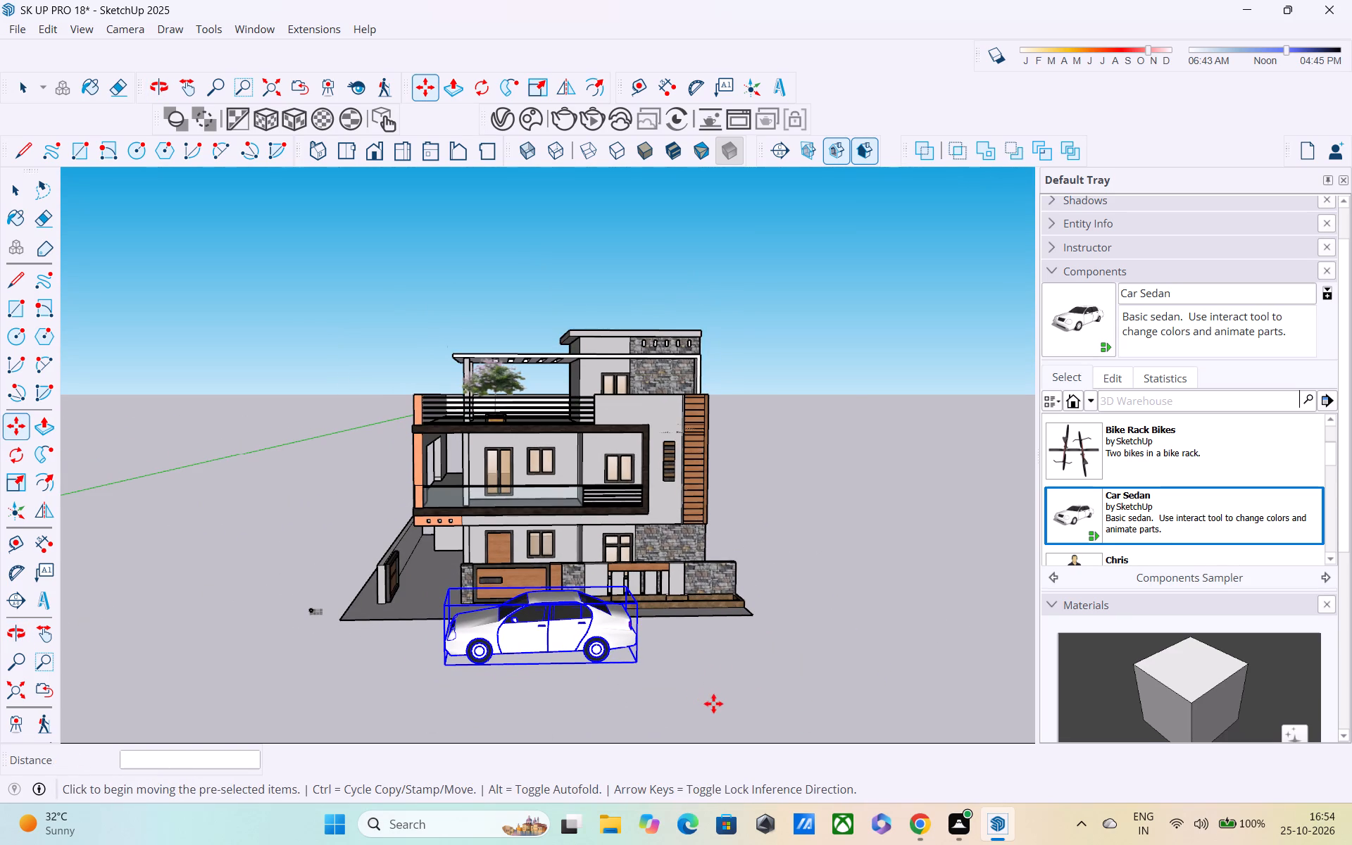
Rotate the sedan 90 degrees on the ground plane about a point near the car.
key("q")
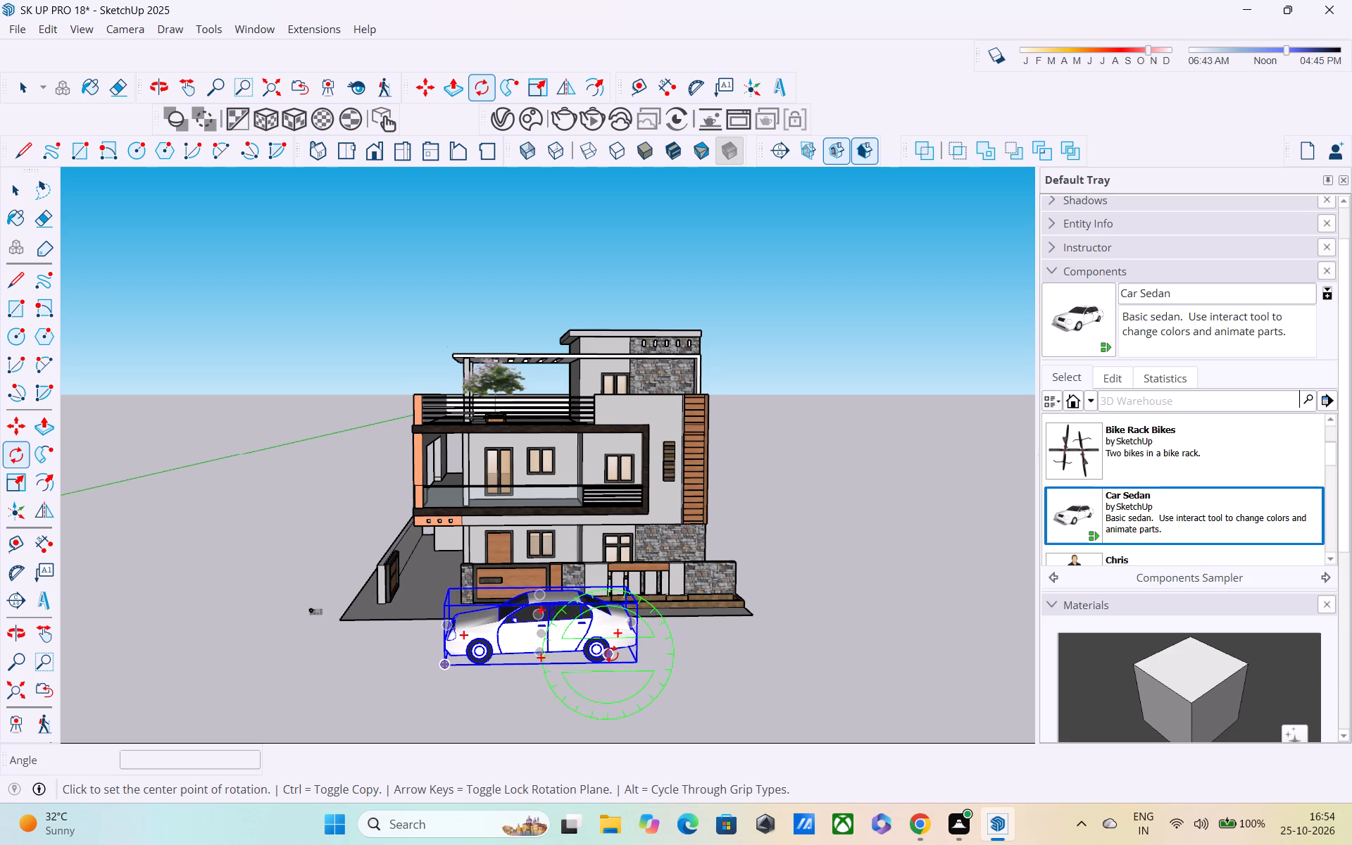
middle_click_drag(611, 654, 230, 631)
left_click(195, 594)
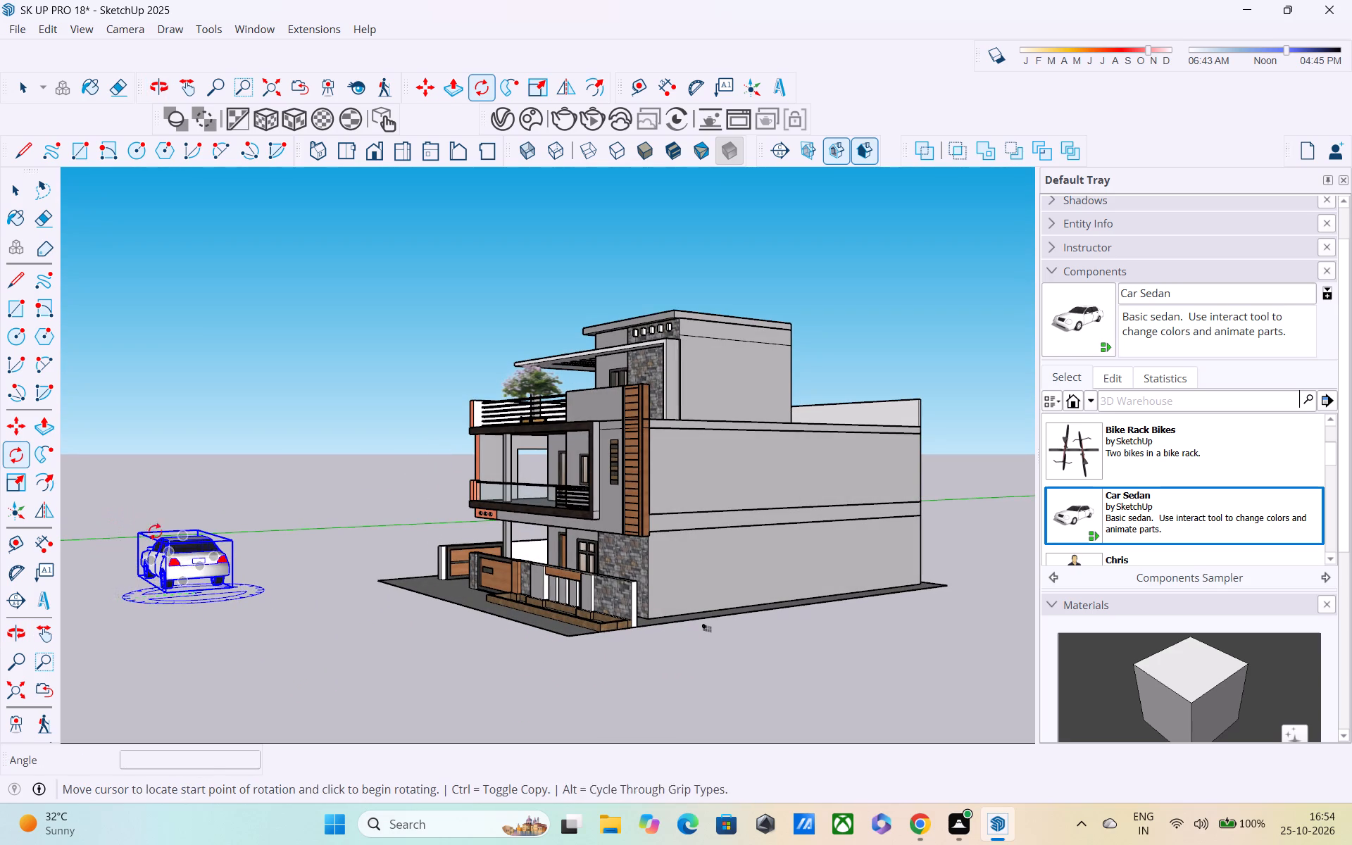
middle_click_drag(187, 551, 568, 589)
left_click(694, 673)
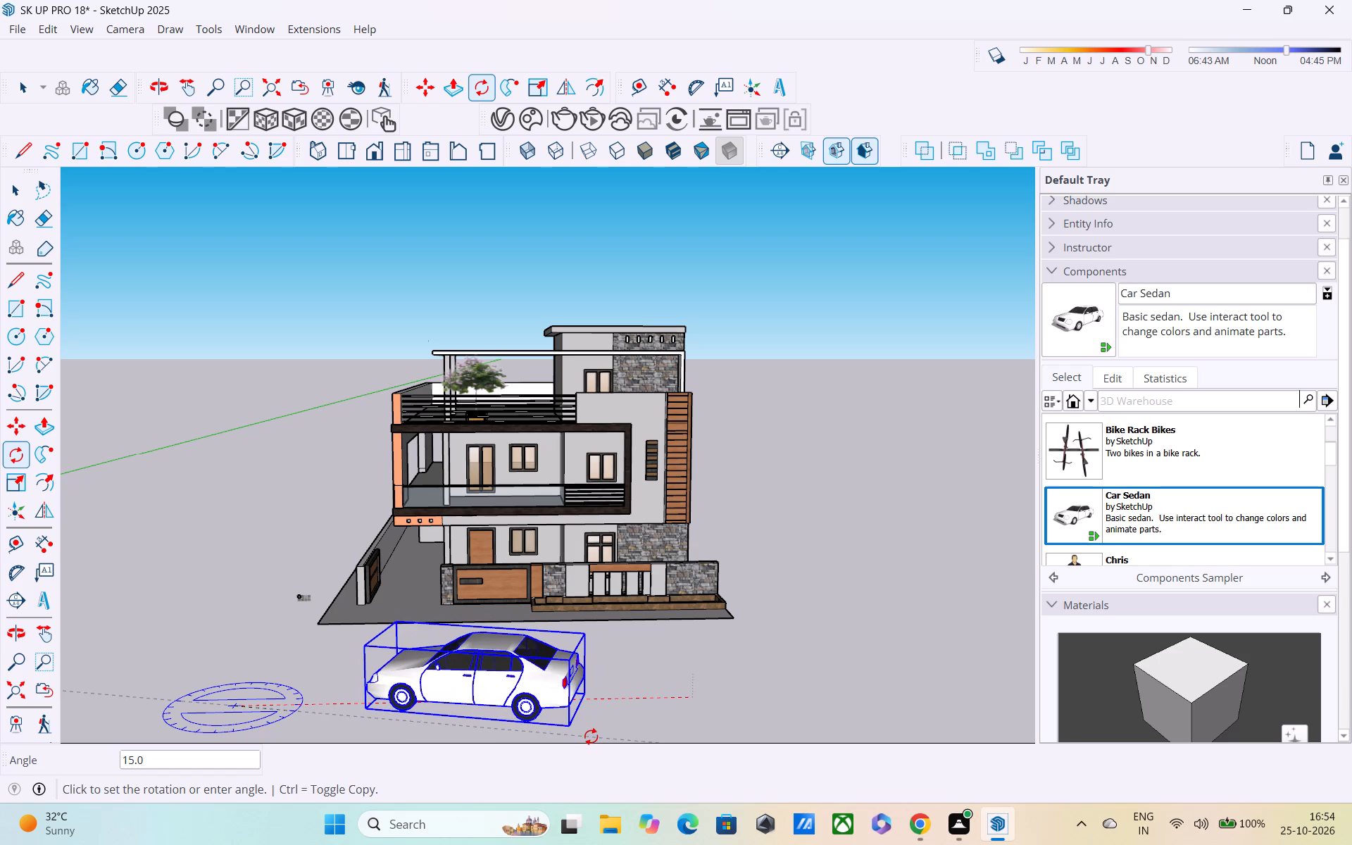
type("90")
key("Return")
scroll(584, 728, "down", 3)
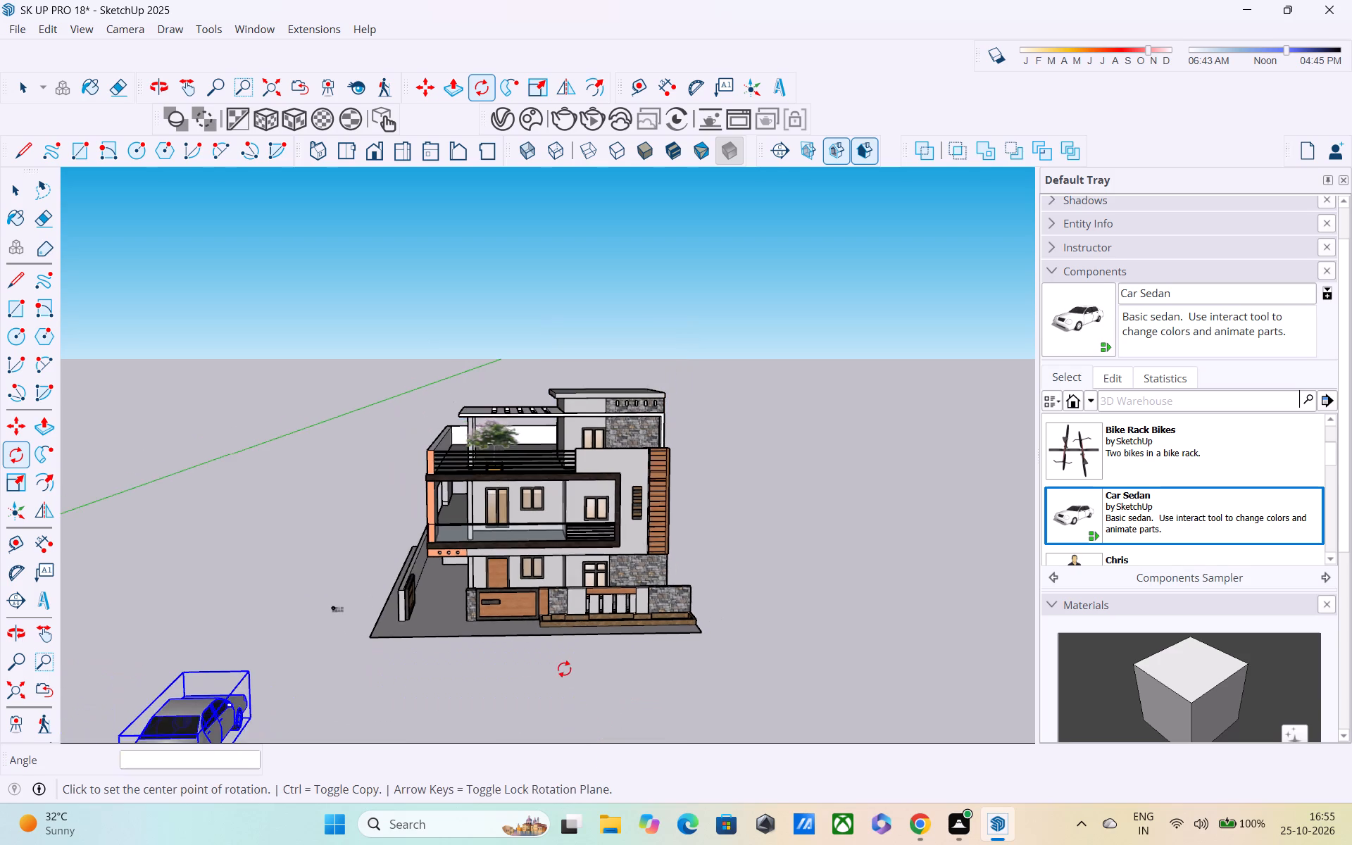
middle_click_drag(448, 670, 688, 605)
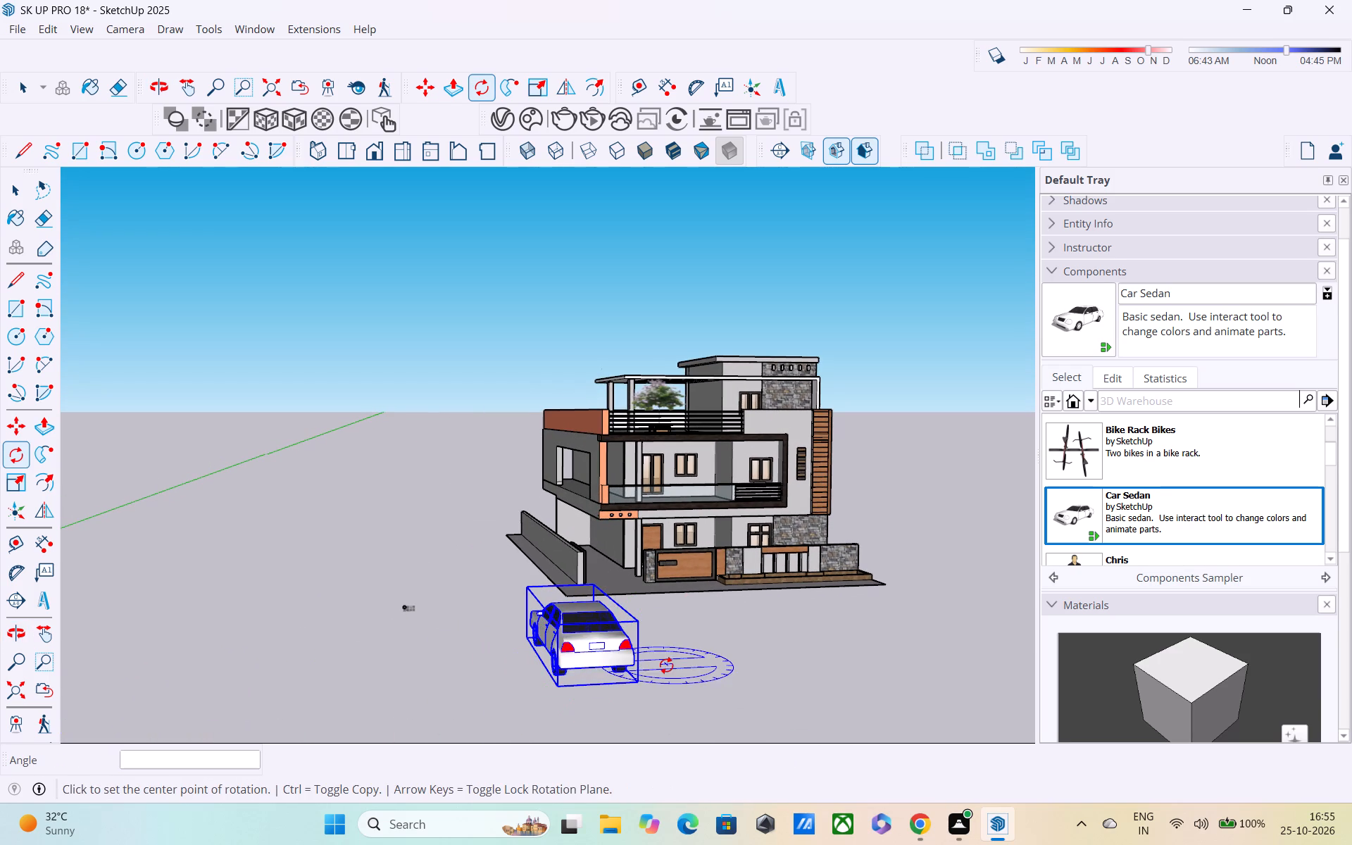
key("space")
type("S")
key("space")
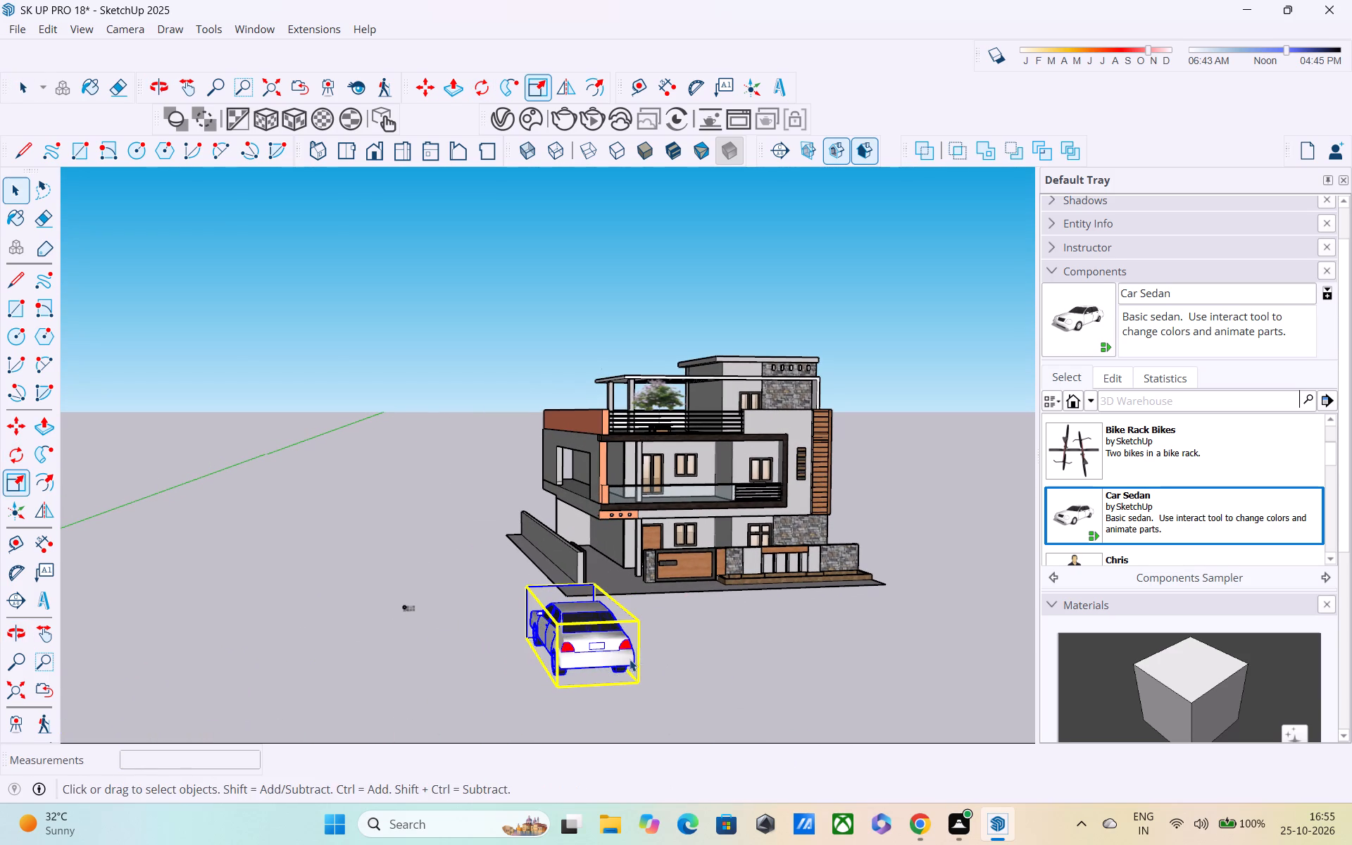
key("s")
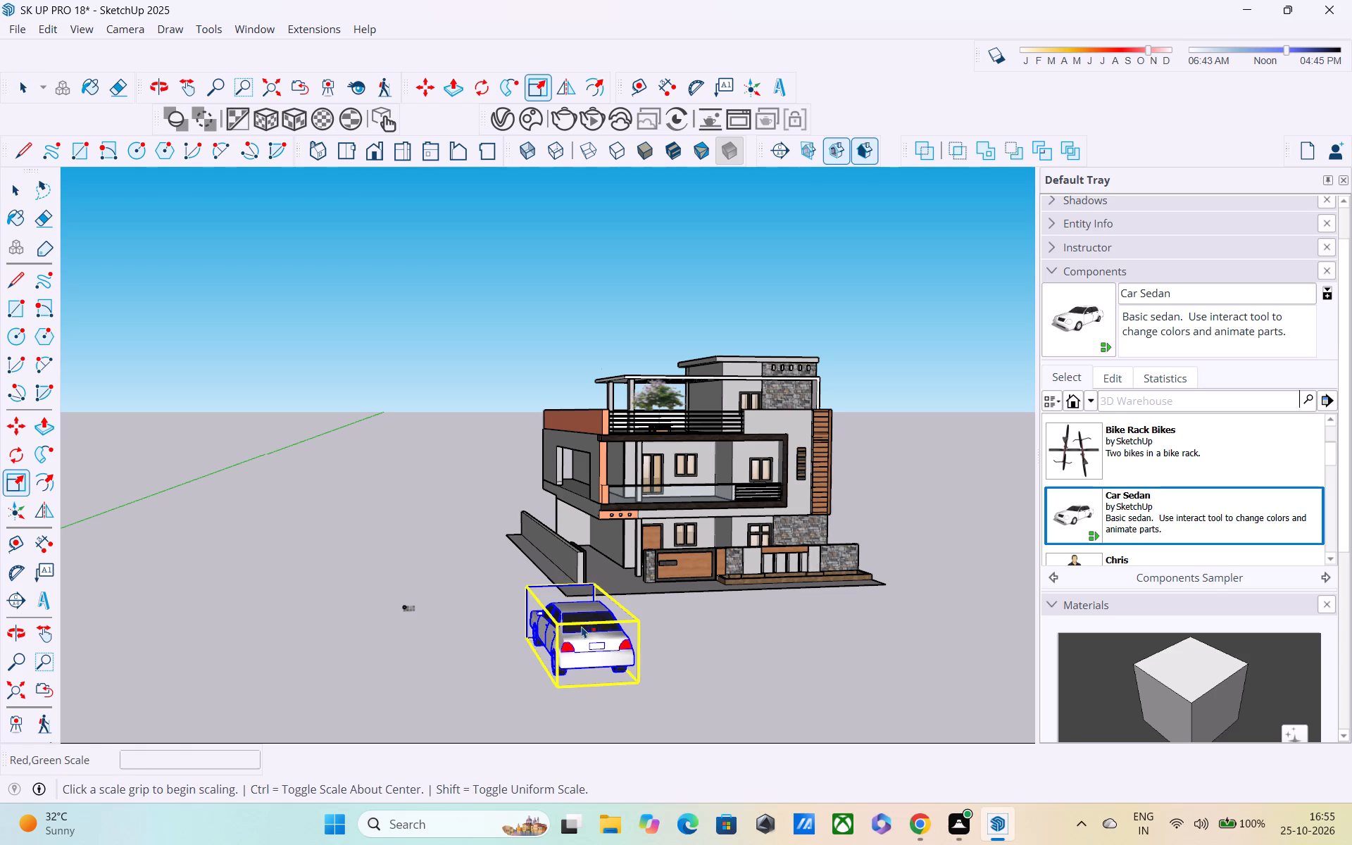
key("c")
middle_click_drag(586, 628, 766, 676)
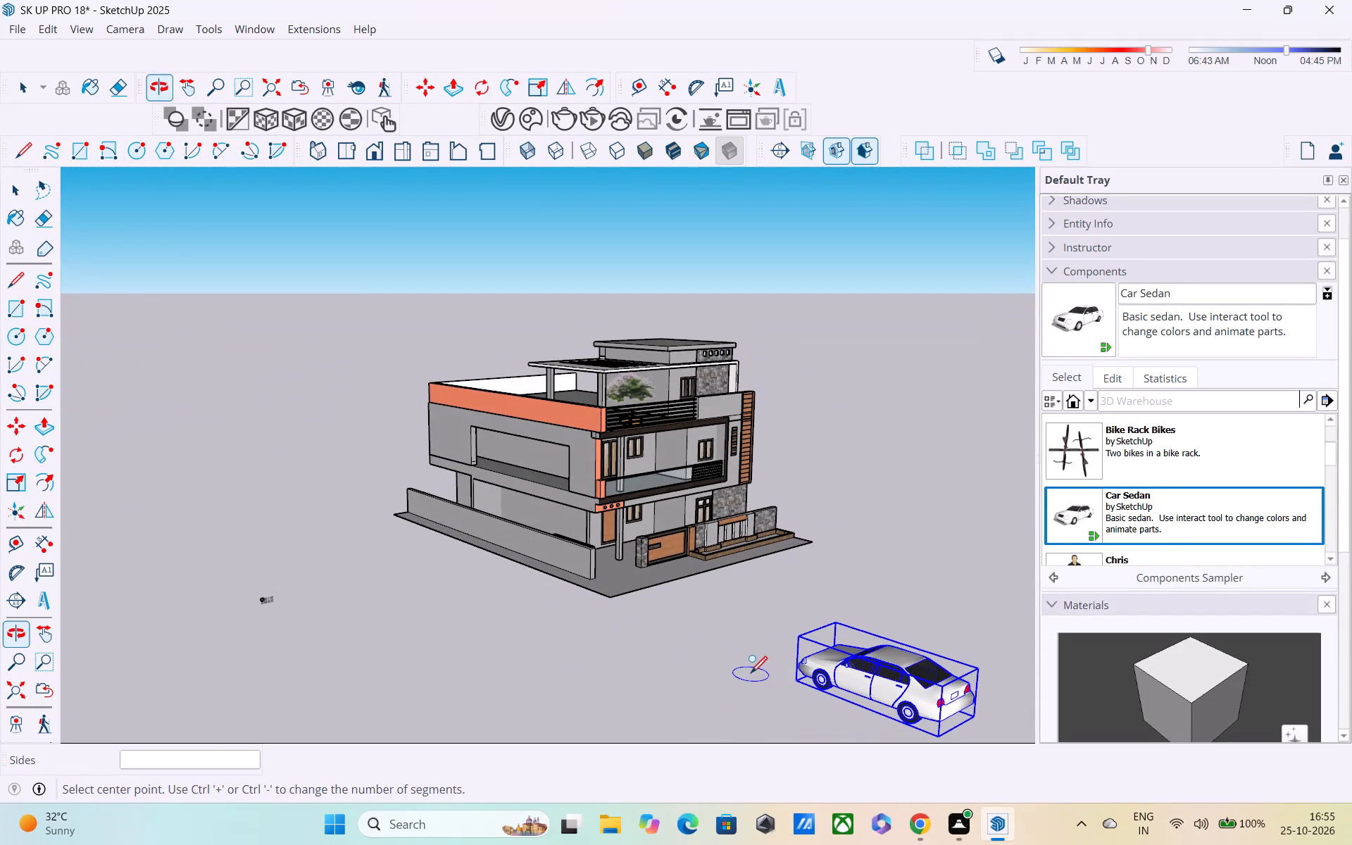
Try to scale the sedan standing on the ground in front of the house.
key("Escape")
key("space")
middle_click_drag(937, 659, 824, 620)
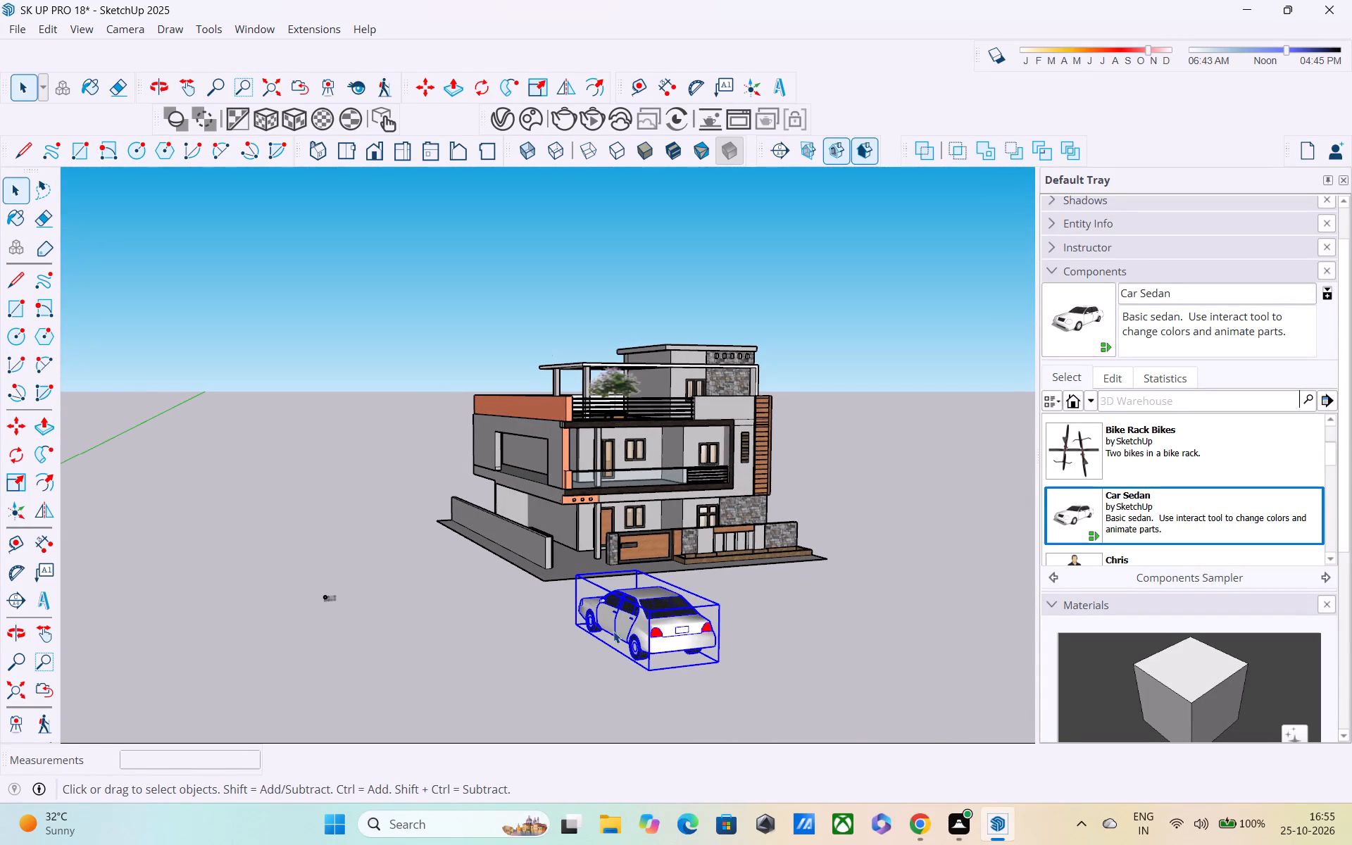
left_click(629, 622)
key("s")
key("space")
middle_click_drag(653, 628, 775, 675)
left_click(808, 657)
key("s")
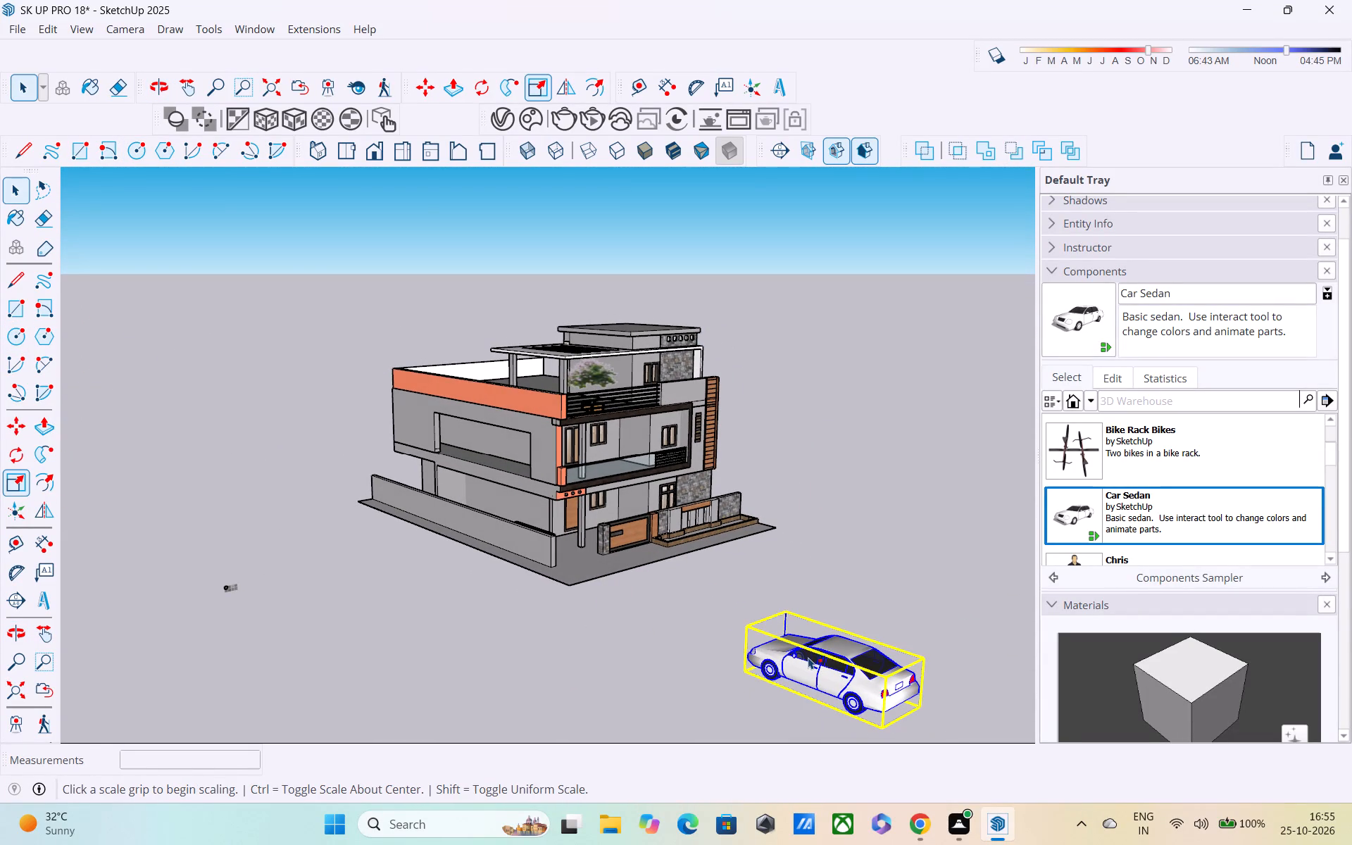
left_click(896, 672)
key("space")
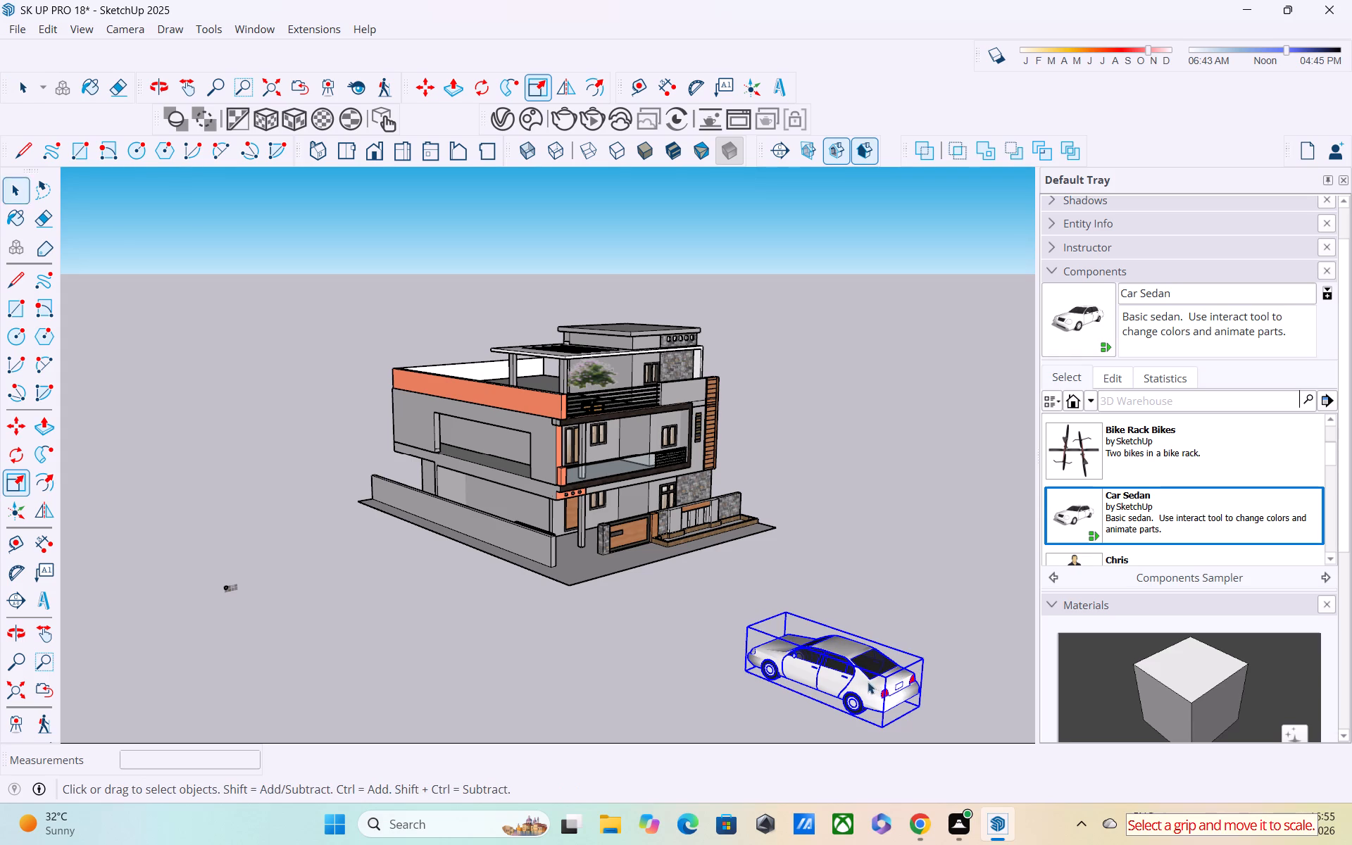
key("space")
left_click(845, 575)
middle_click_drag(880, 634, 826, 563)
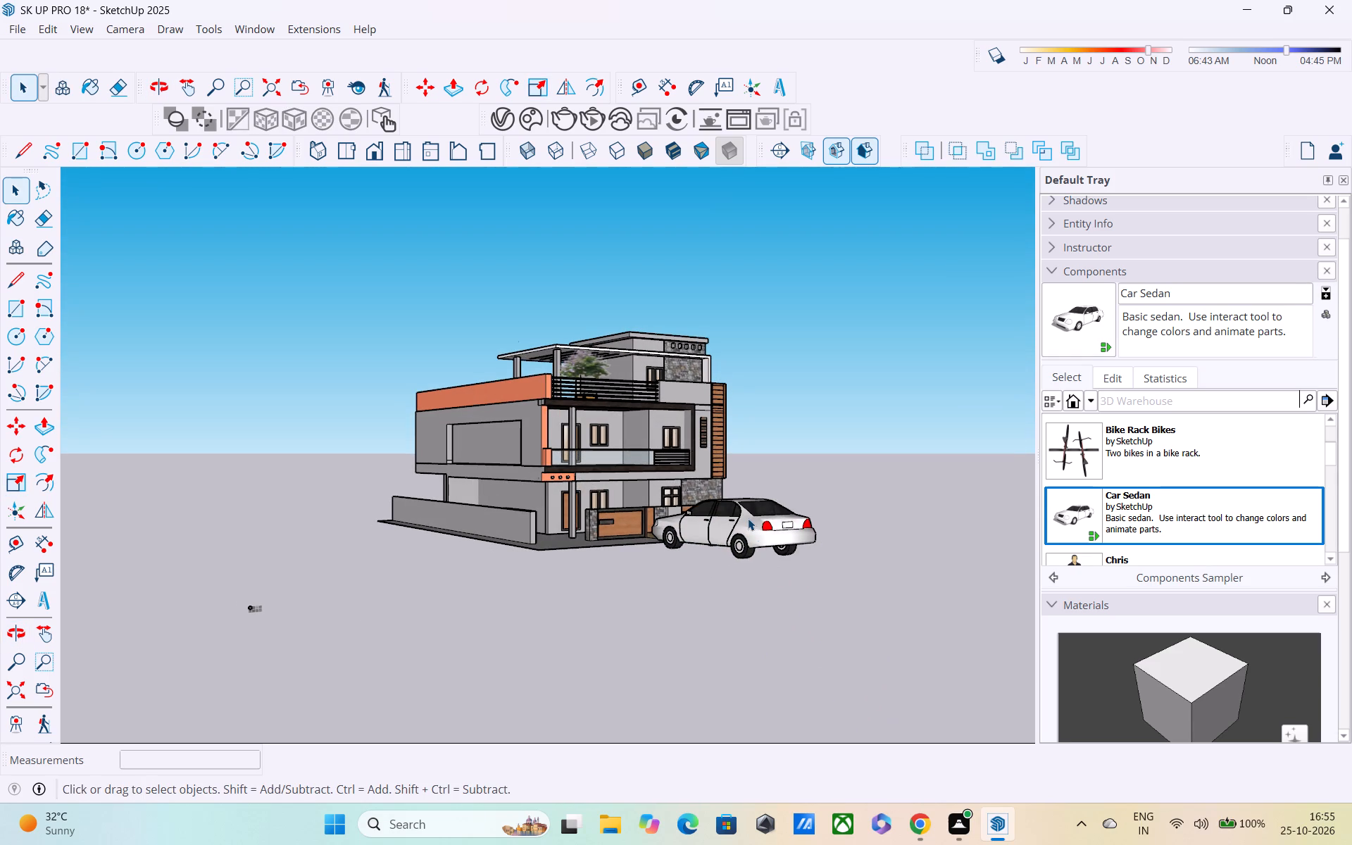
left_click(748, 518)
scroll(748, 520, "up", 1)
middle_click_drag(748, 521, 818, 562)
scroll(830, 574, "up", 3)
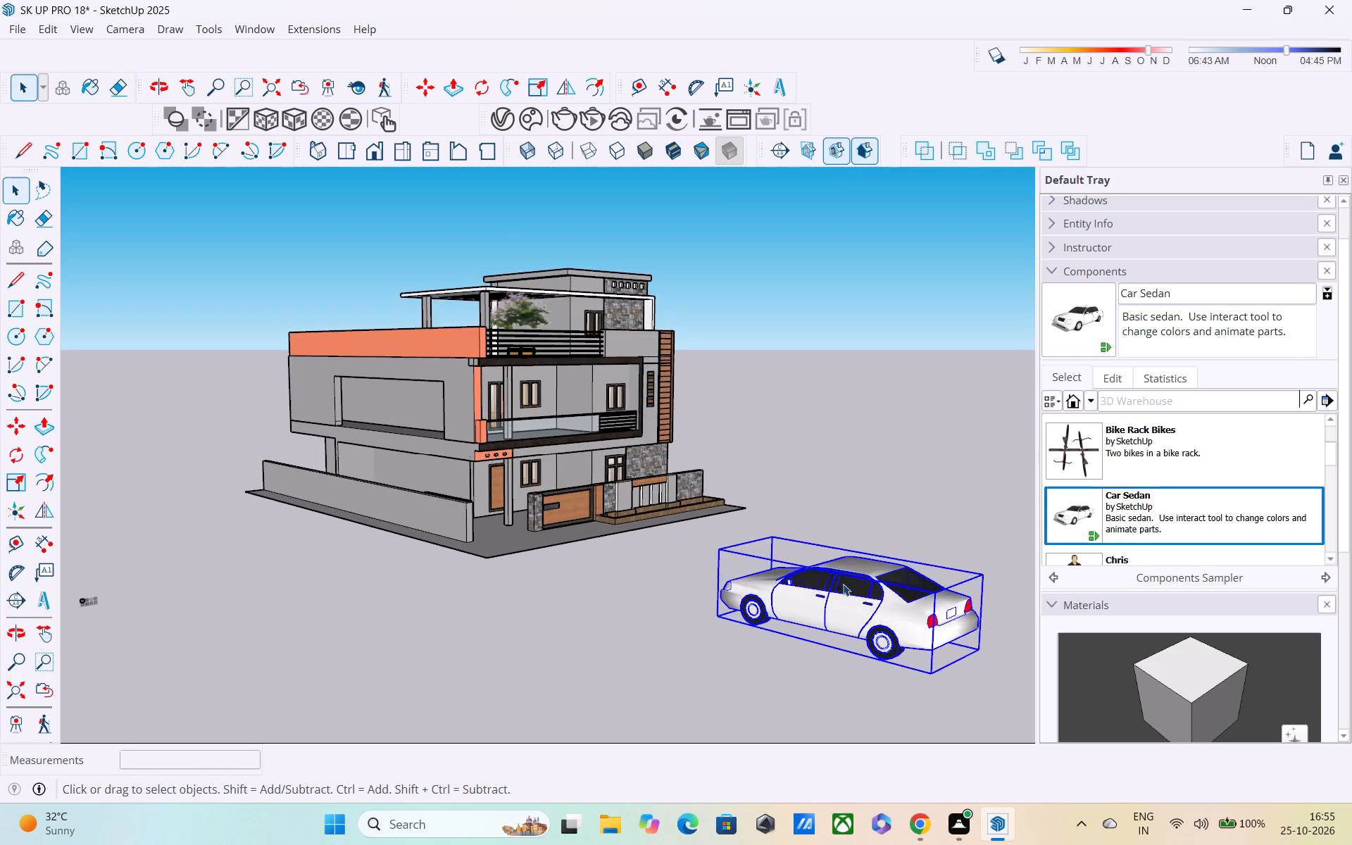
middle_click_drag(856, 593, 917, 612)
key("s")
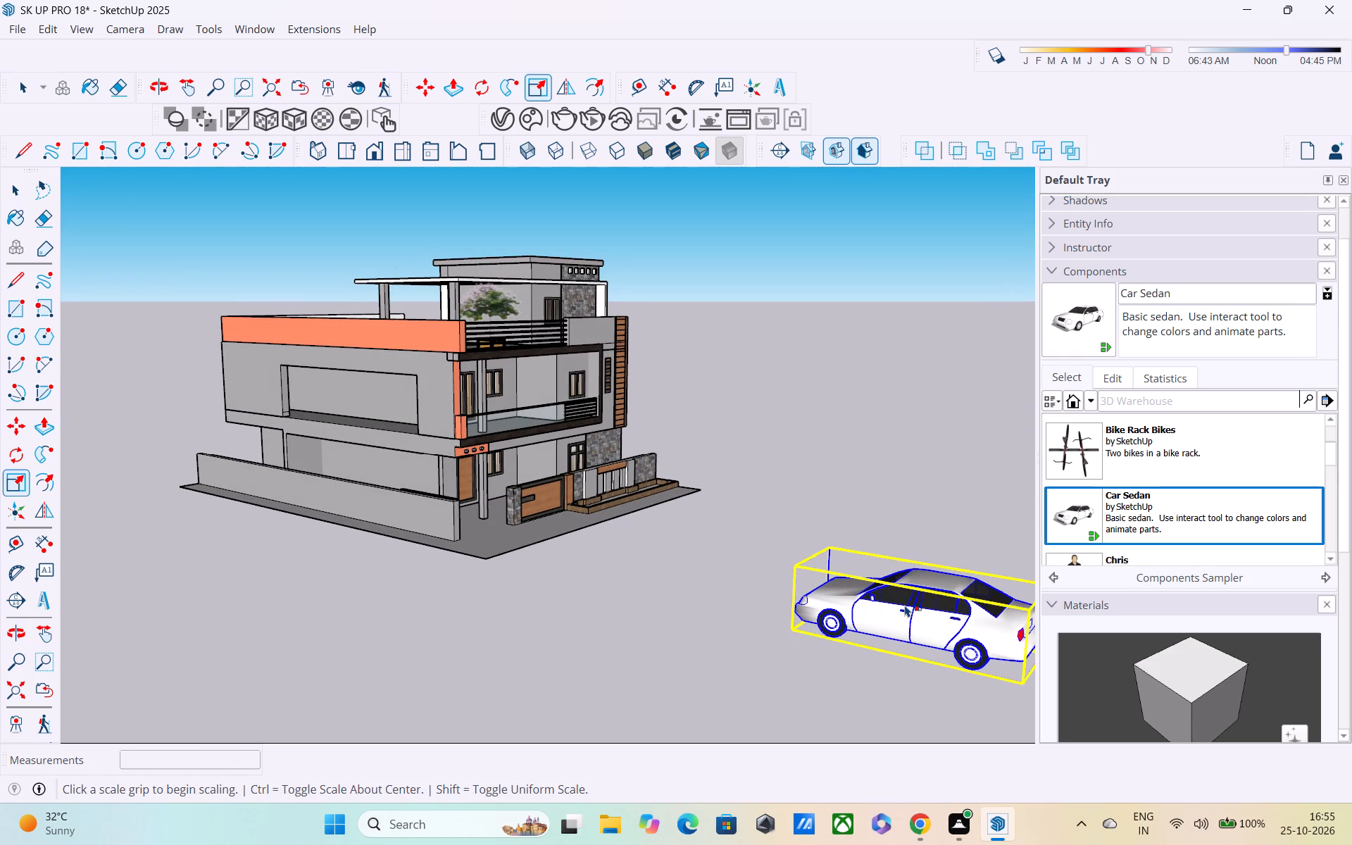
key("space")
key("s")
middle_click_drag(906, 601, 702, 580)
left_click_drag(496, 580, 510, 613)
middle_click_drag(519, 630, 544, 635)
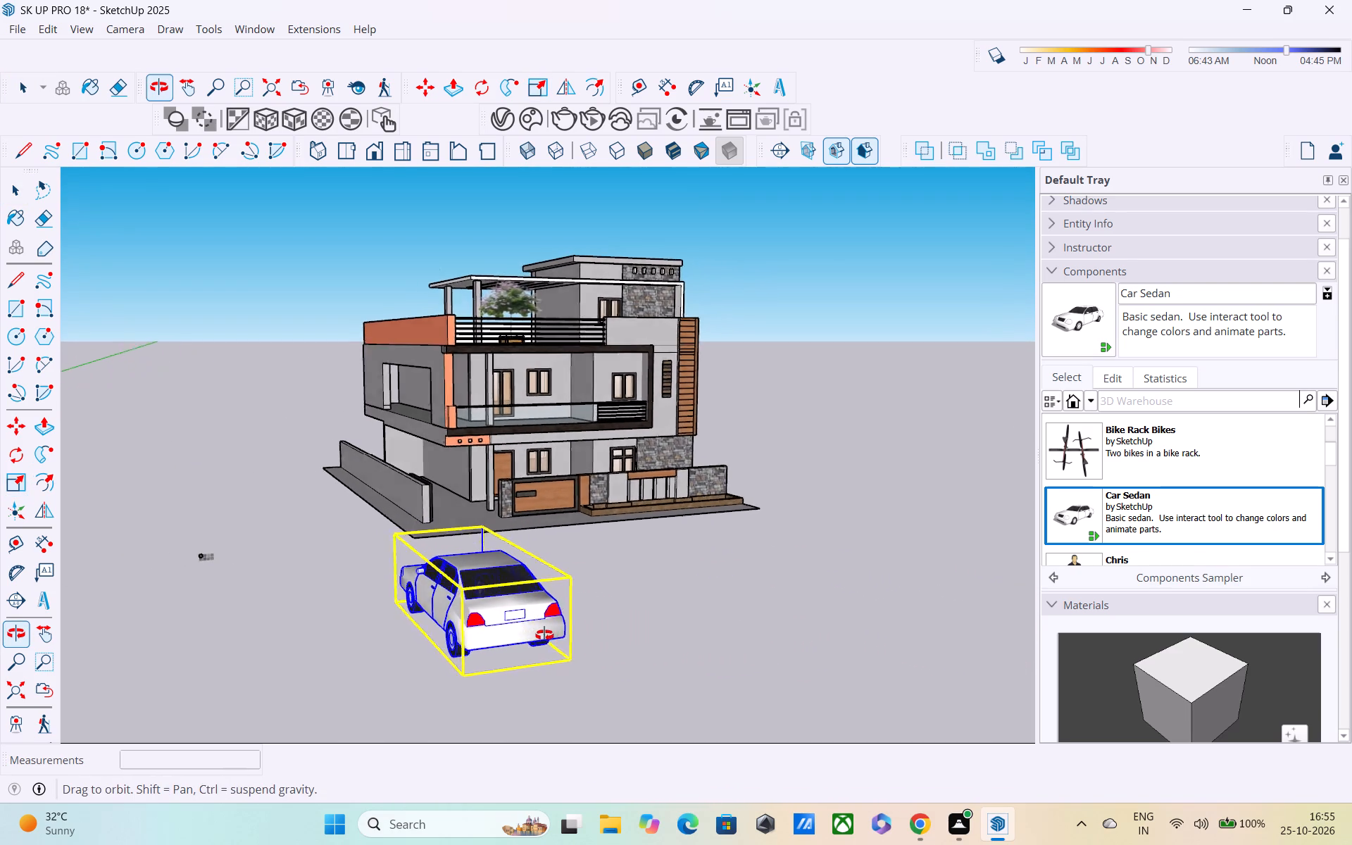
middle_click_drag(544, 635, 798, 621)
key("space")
Look through the rest of the Components Sampler collection for more components to place in the scene.
scroll(857, 603, "down", 1)
scroll(1116, 517, "down", 1)
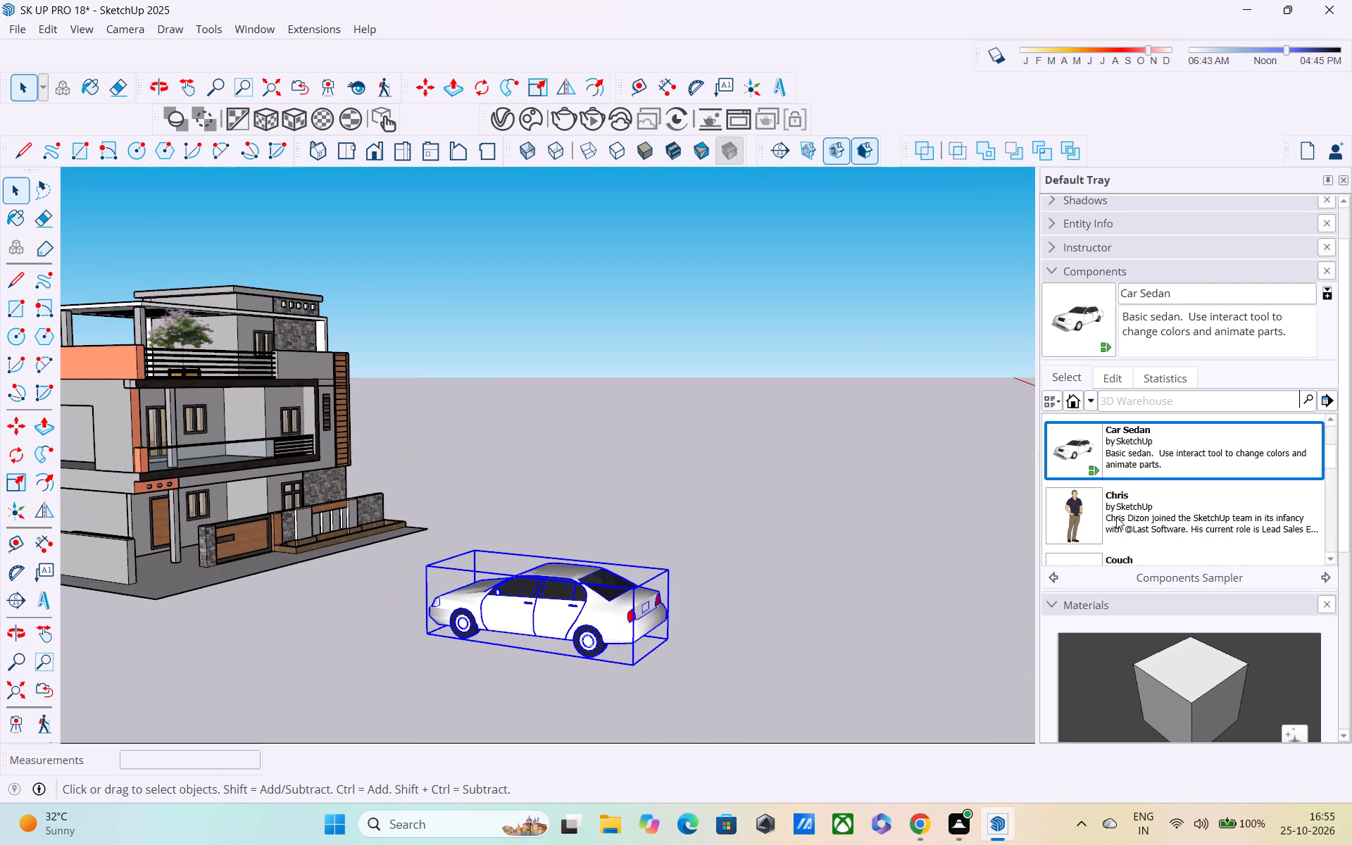
scroll(1116, 517, "down", 3)
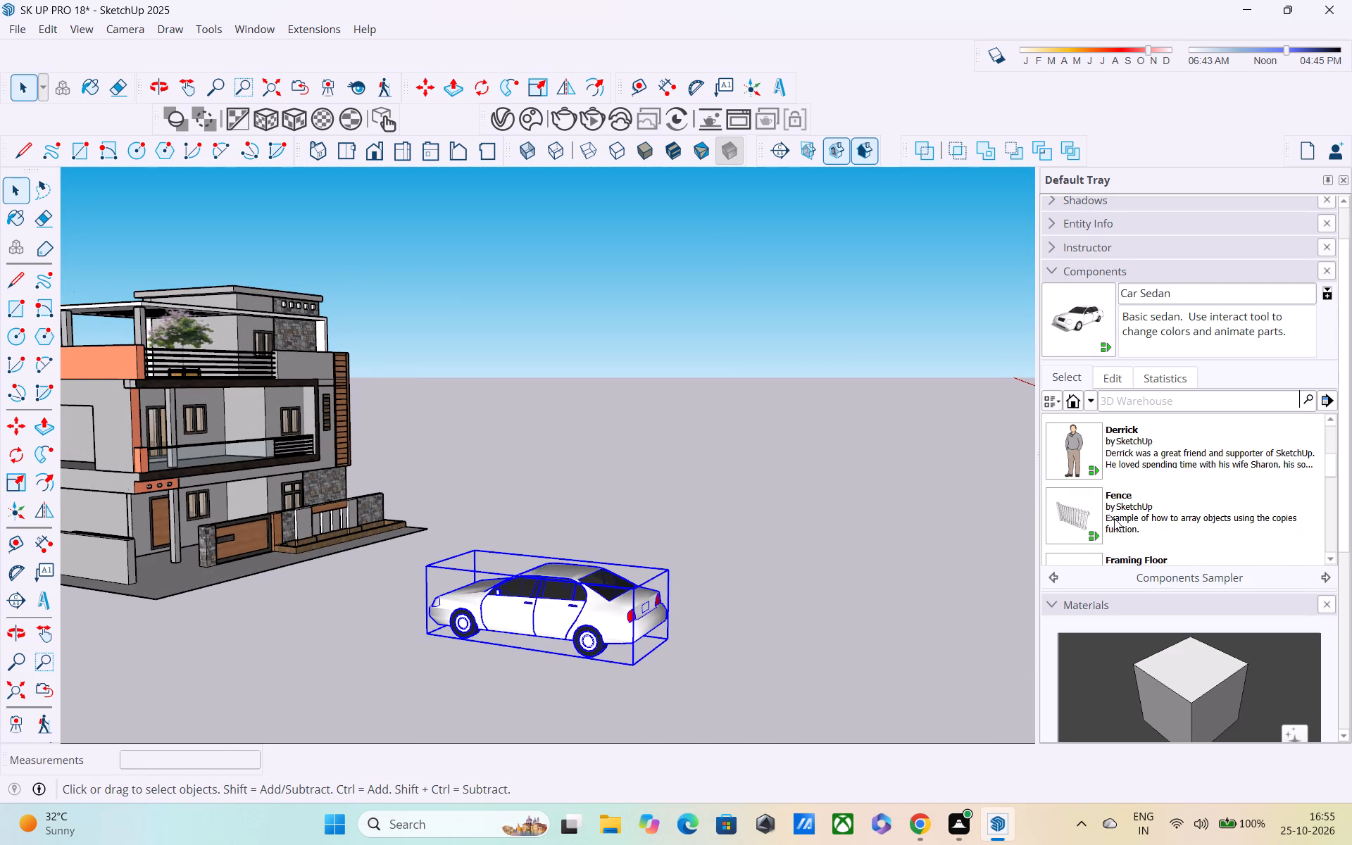
scroll(1114, 518, "down", 4)
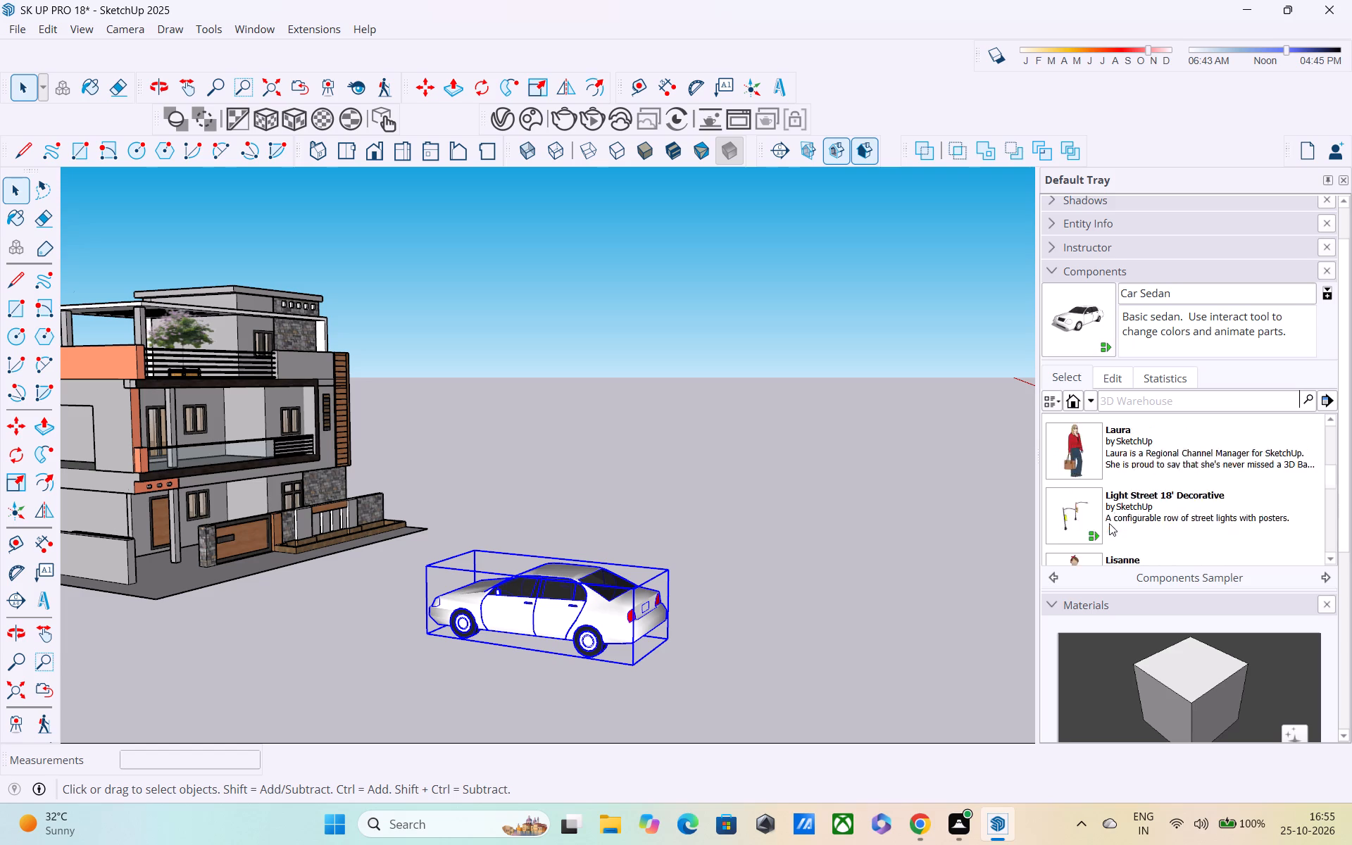
scroll(1109, 523, "down", 5)
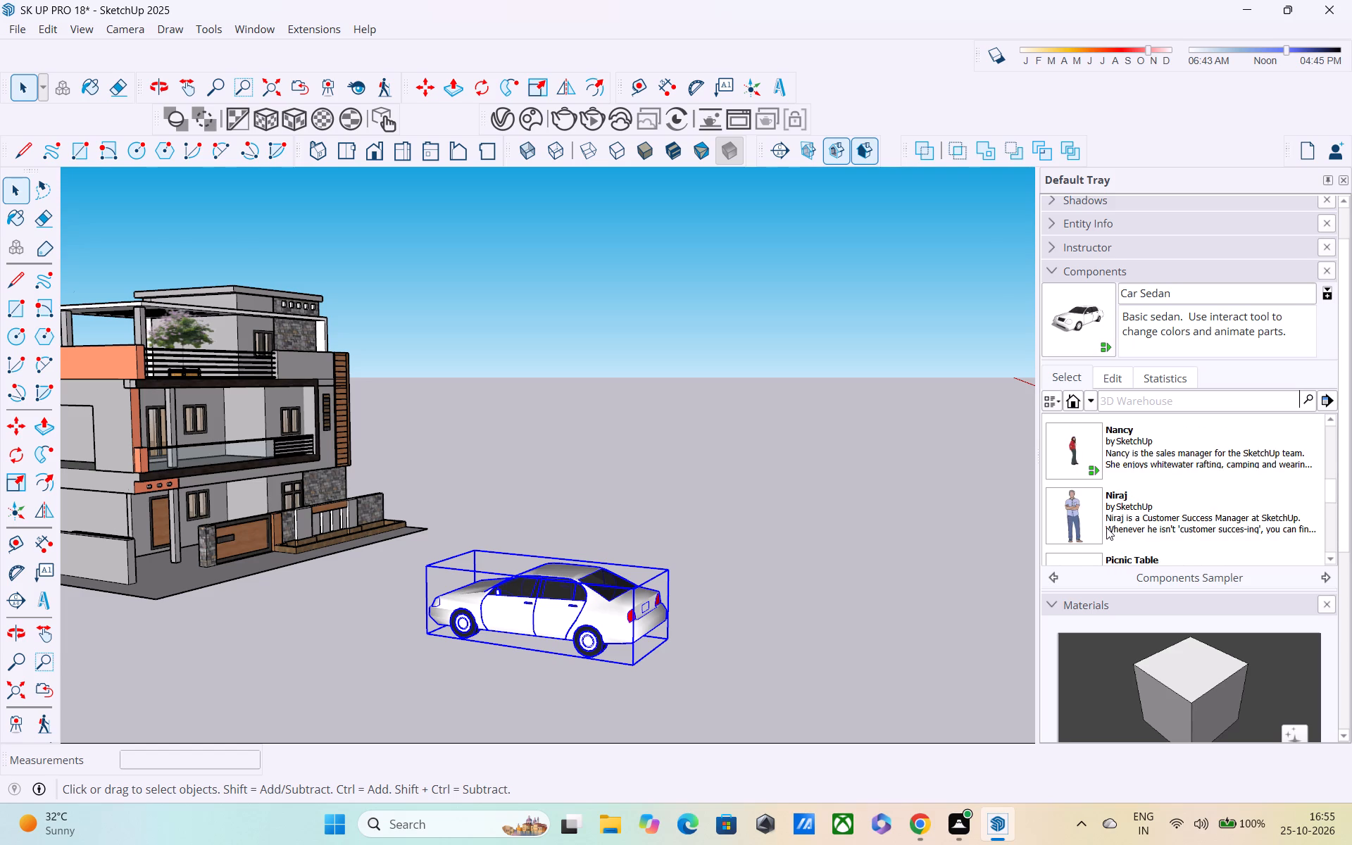
scroll(1106, 527, "down", 8)
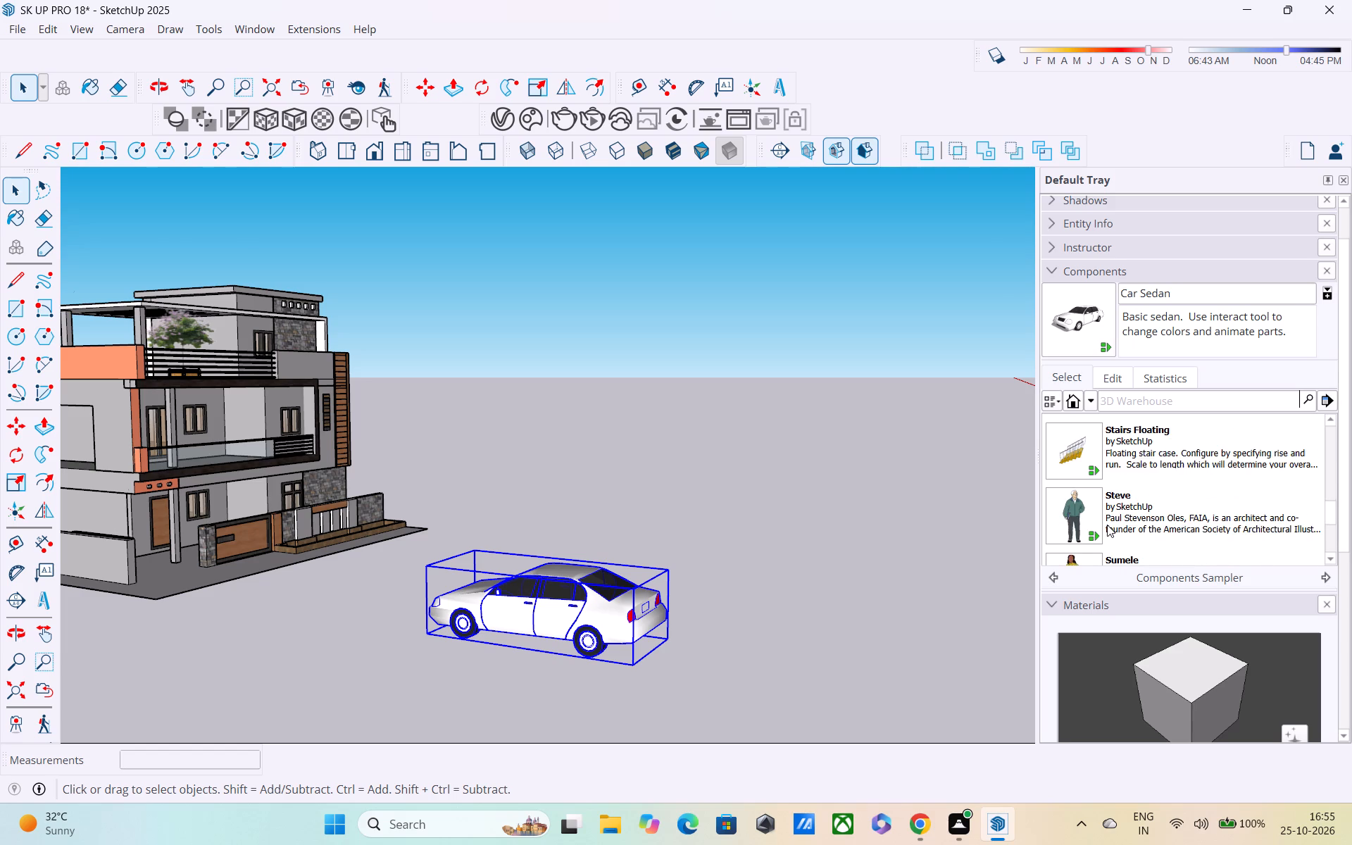
scroll(1107, 525, "down", 8)
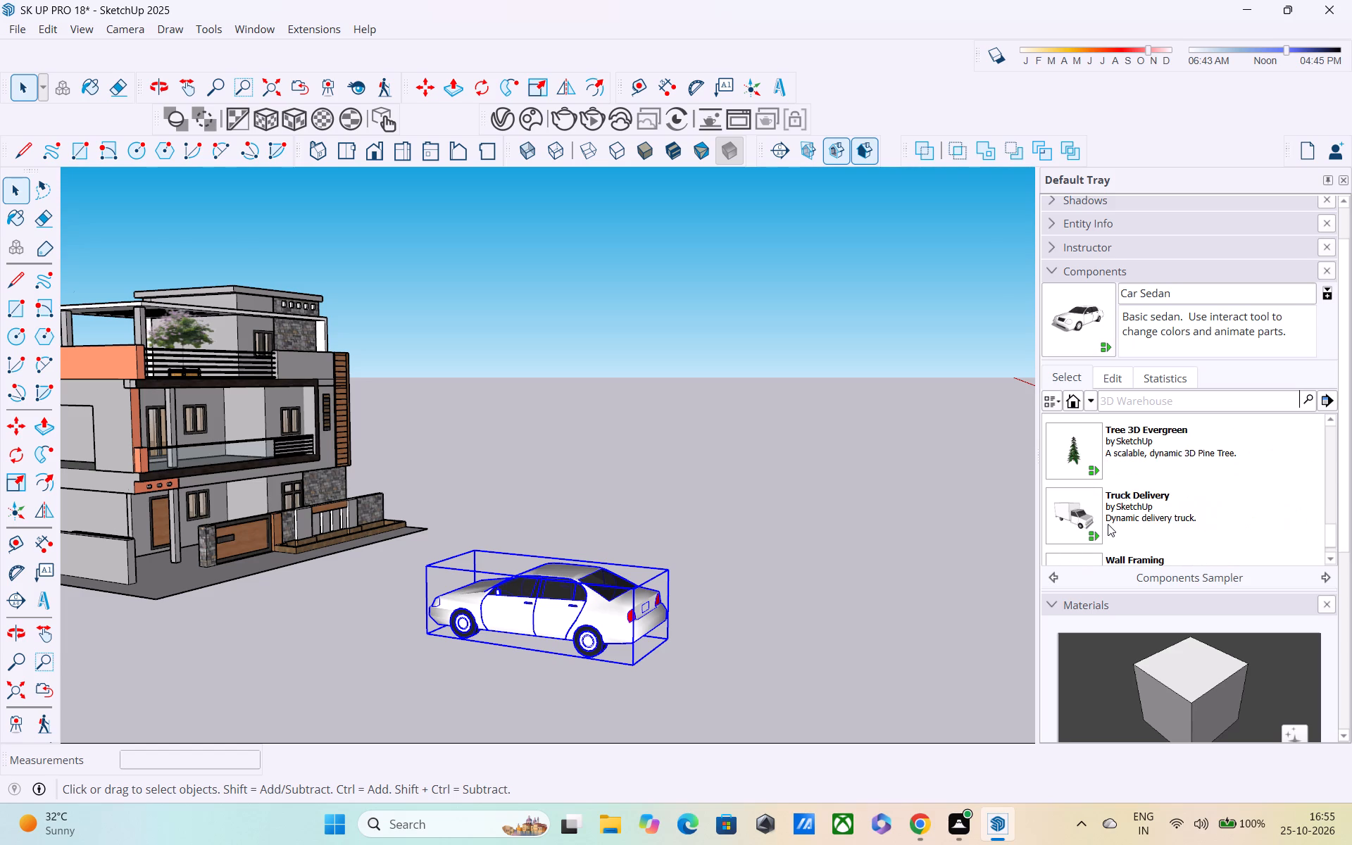
scroll(1108, 524, "down", 3)
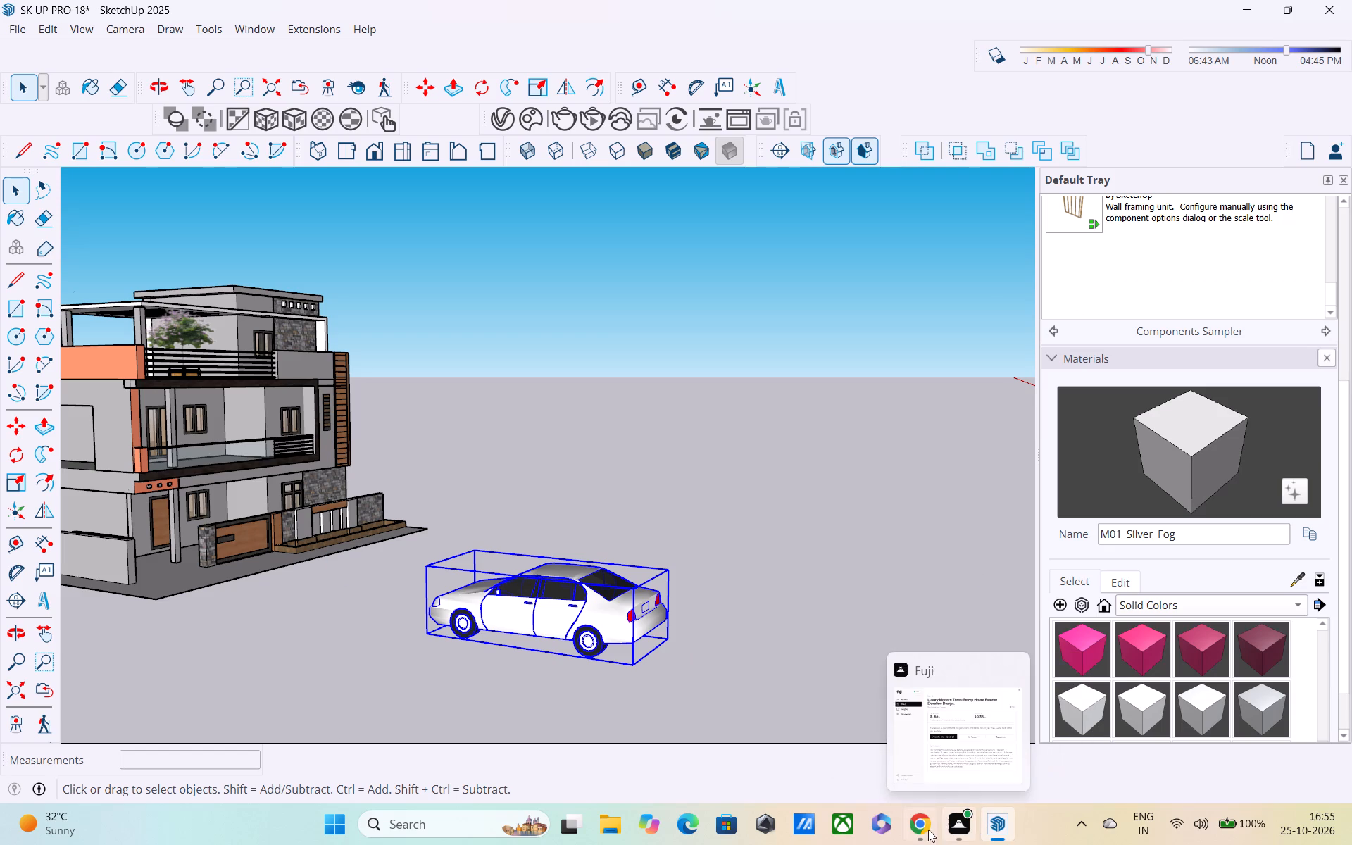
Switch to 3D Warehouse in Chrome and search it for WOODEN CHAIRS, replacing the previous search term.
left_click(915, 763)
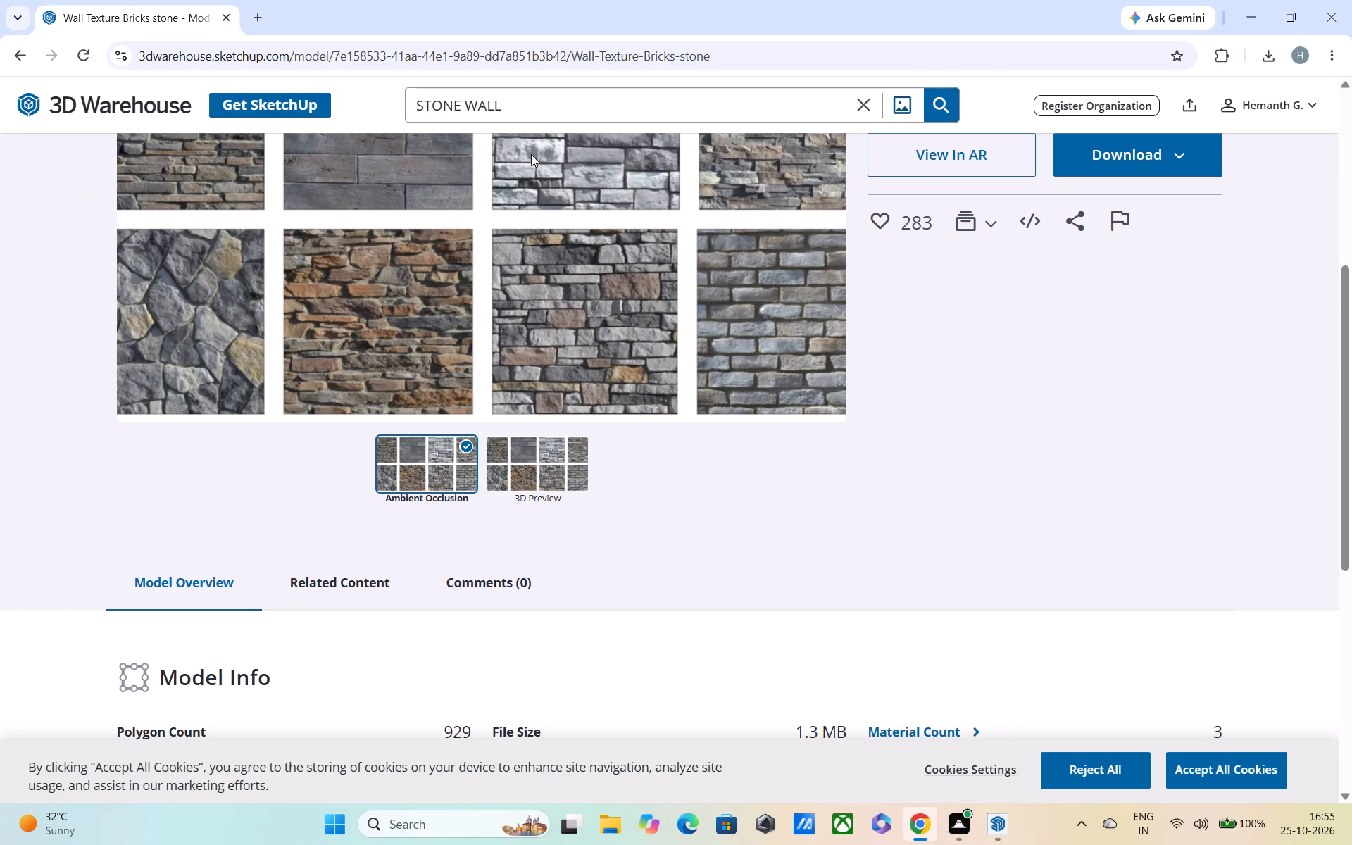
left_click(529, 103)
key("BackSpace")
key("BackSpace")
key("BackSpace")
key("BackSpace")
key("BackSpace")
key("BackSpace")
key("BackSpace")
key("BackSpace")
key("BackSpace")
key("BackSpace")
key("BackSpace")
key("BackSpace")
key("BackSpace")
key("BackSpace")
key("BackSpace")
key("BackSpace")
key("BackSpace")
key("BackSpace")
key("BackSpace")
type("WOODEN CHAIRS")
key("Return")
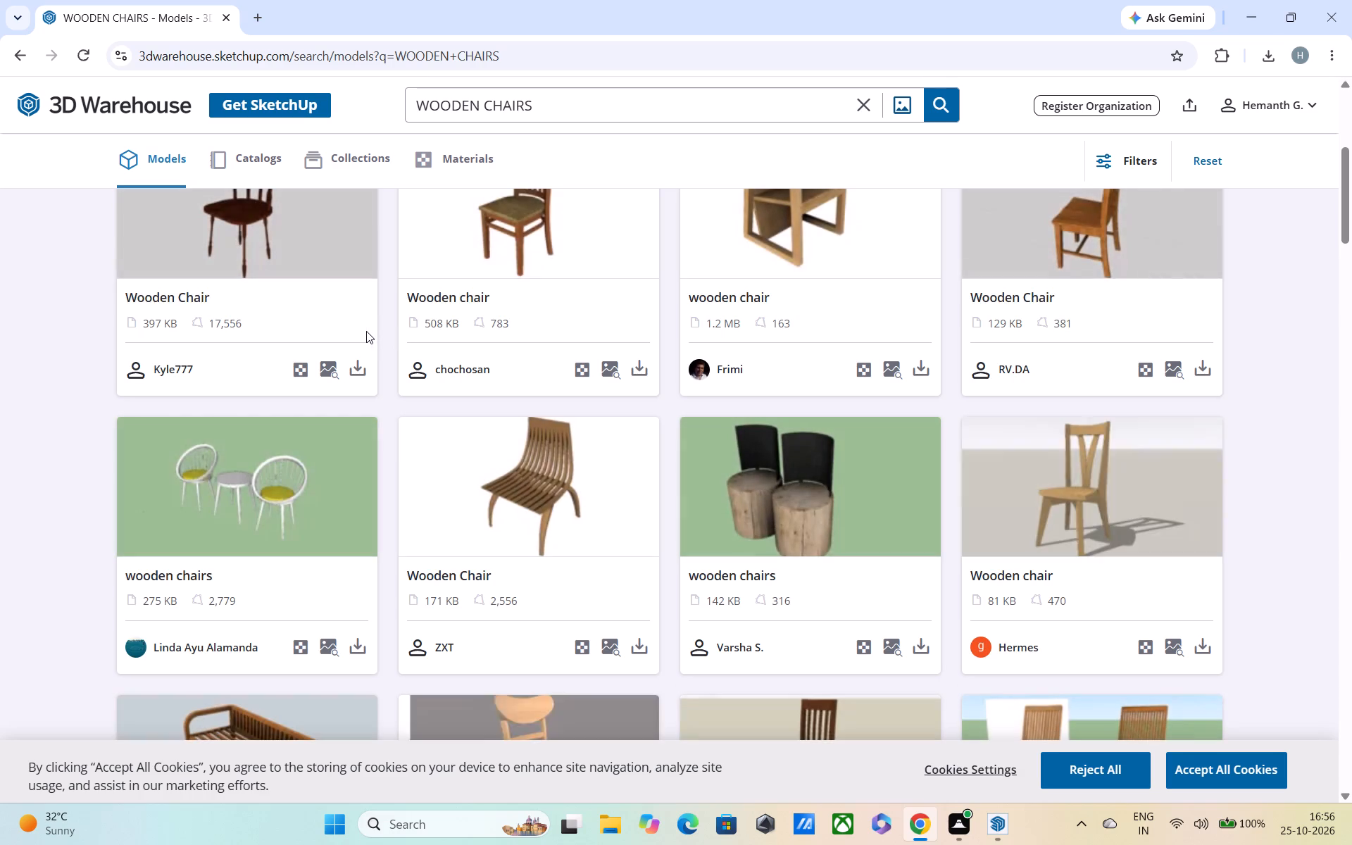
Examine the wooden chair models in the 3D Warehouse results for a chair that suits the house.
scroll(365, 331, "down", 1)
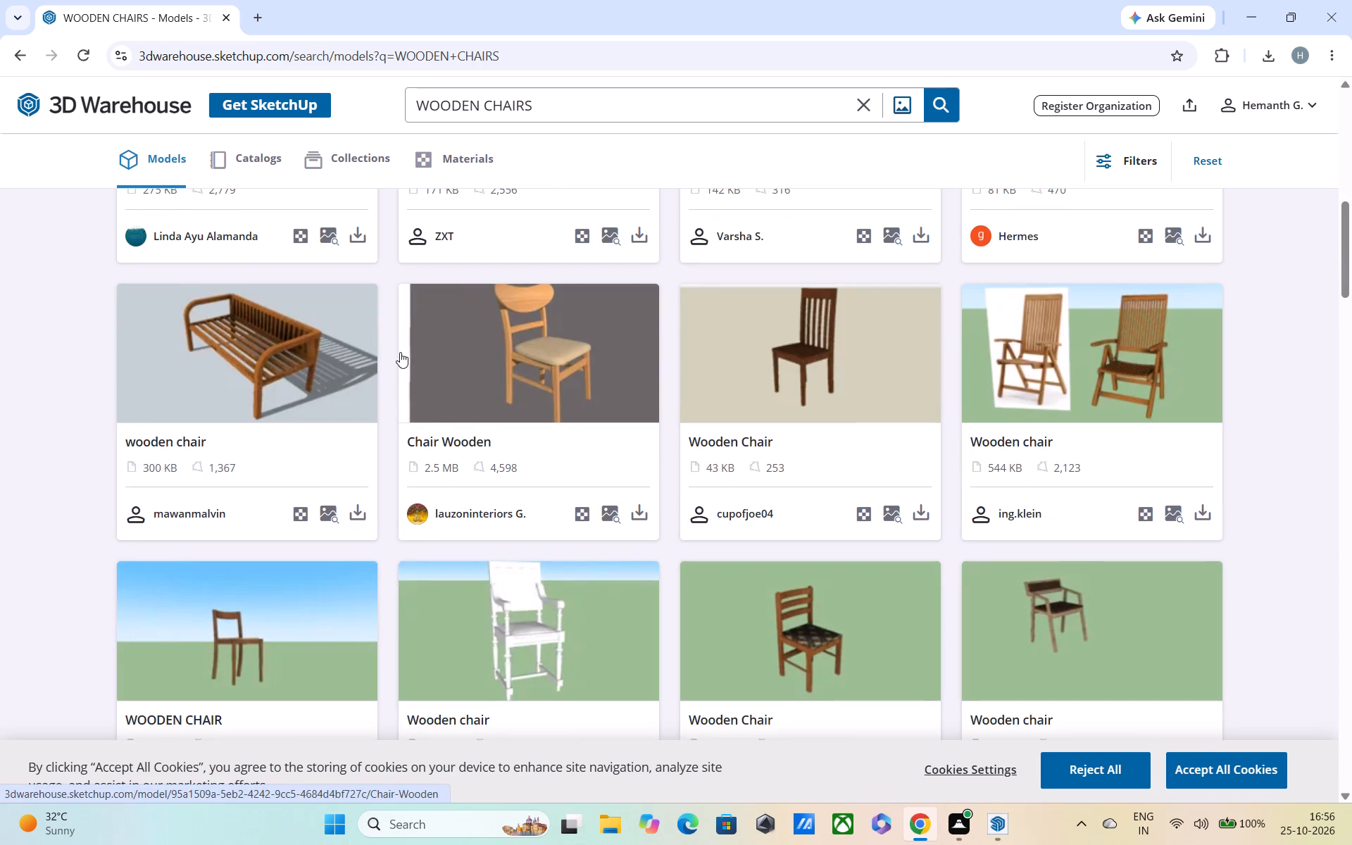
scroll(501, 356, "up", 1)
scroll(665, 372, "down", 1)
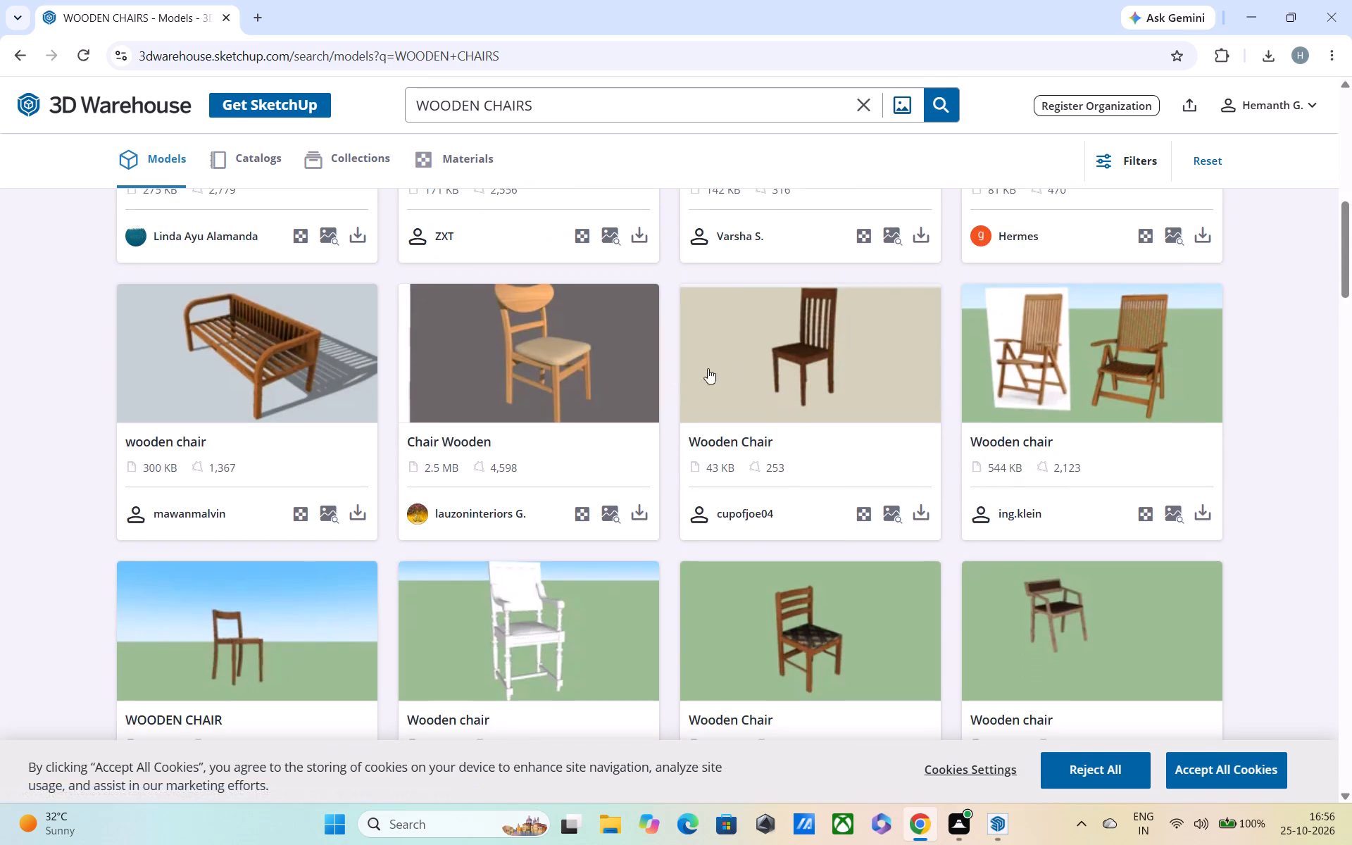
scroll(725, 376, "down", 1)
scroll(725, 376, "up", 4)
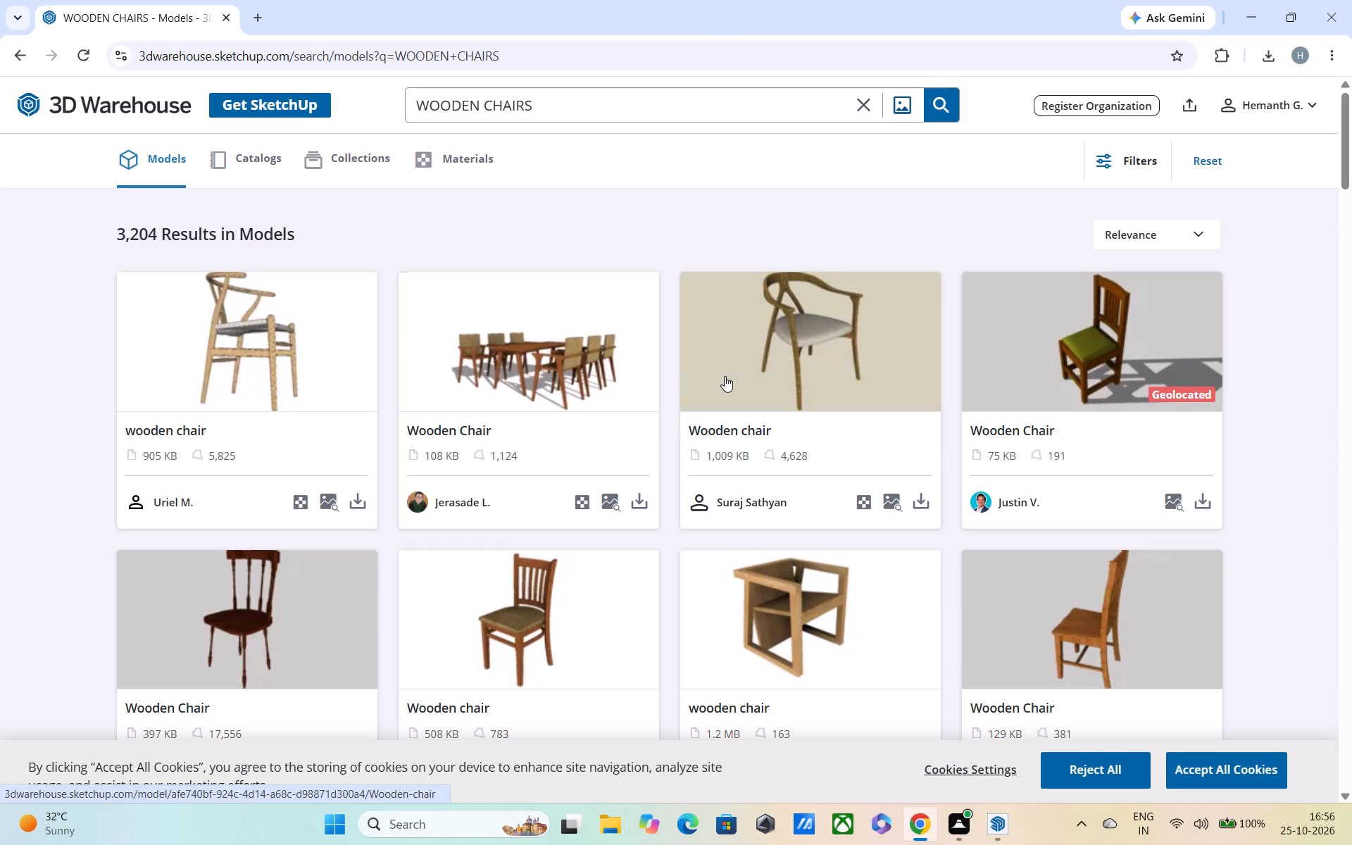
scroll(577, 382, "down", 4)
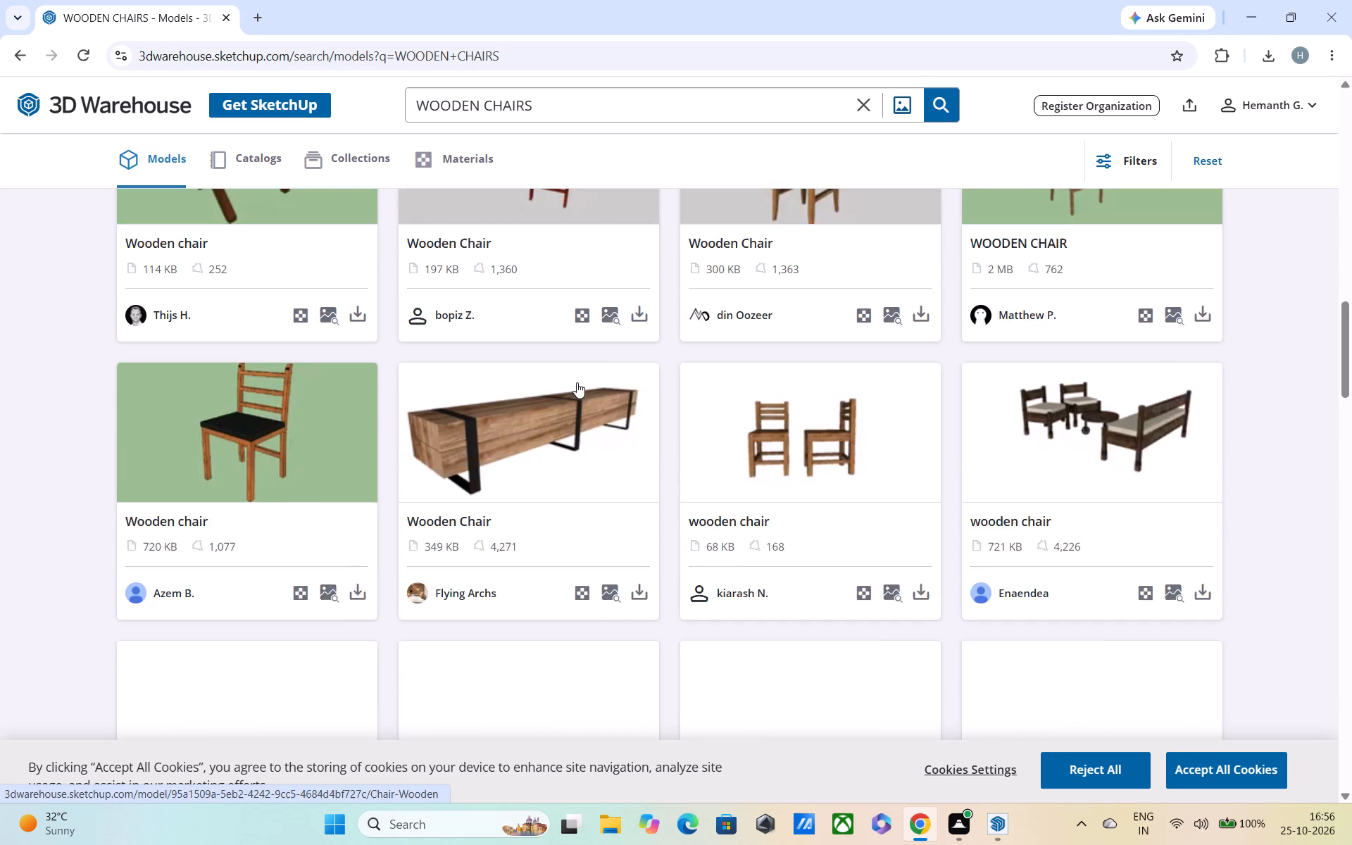
scroll(577, 382, "down", 1)
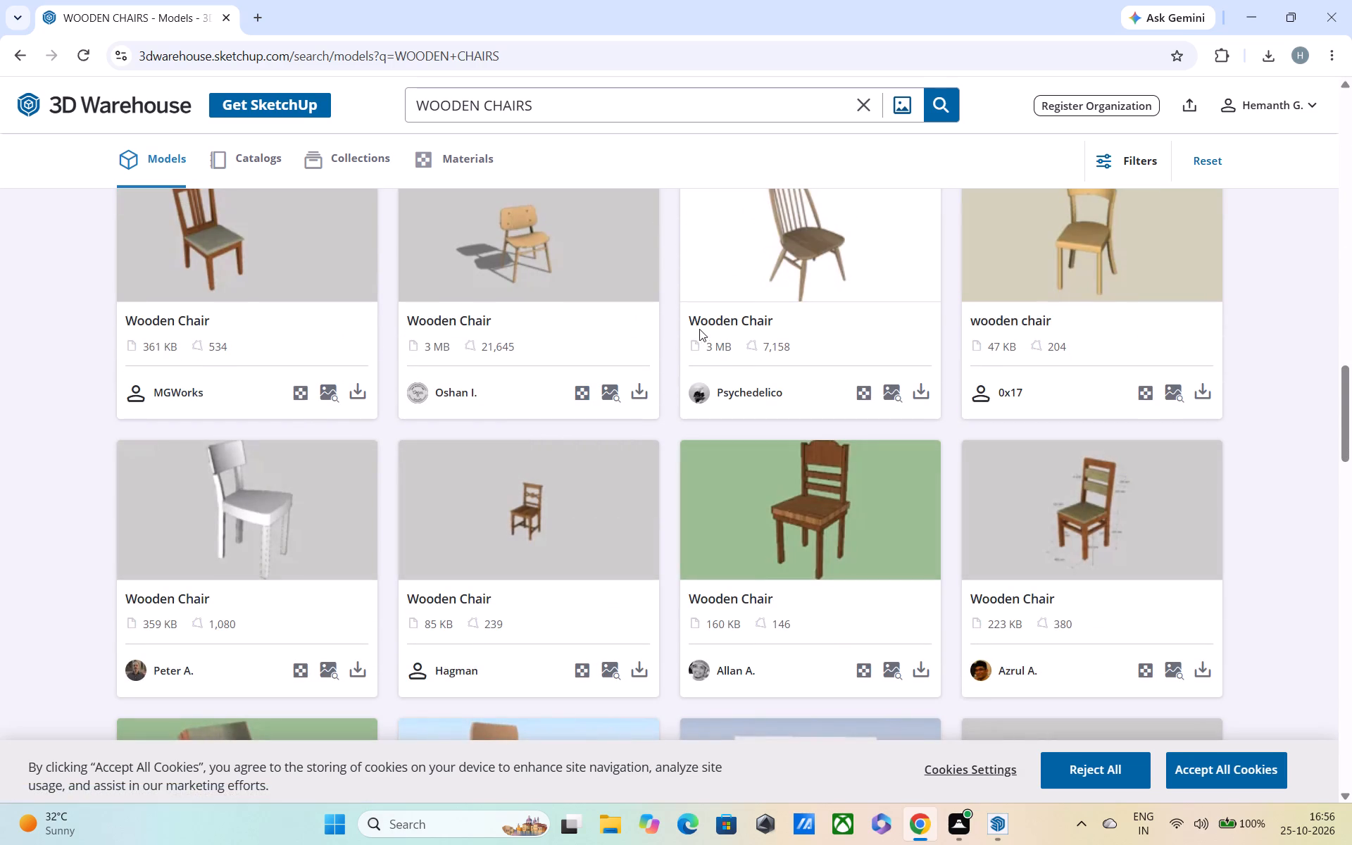
scroll(701, 327, "down", 1)
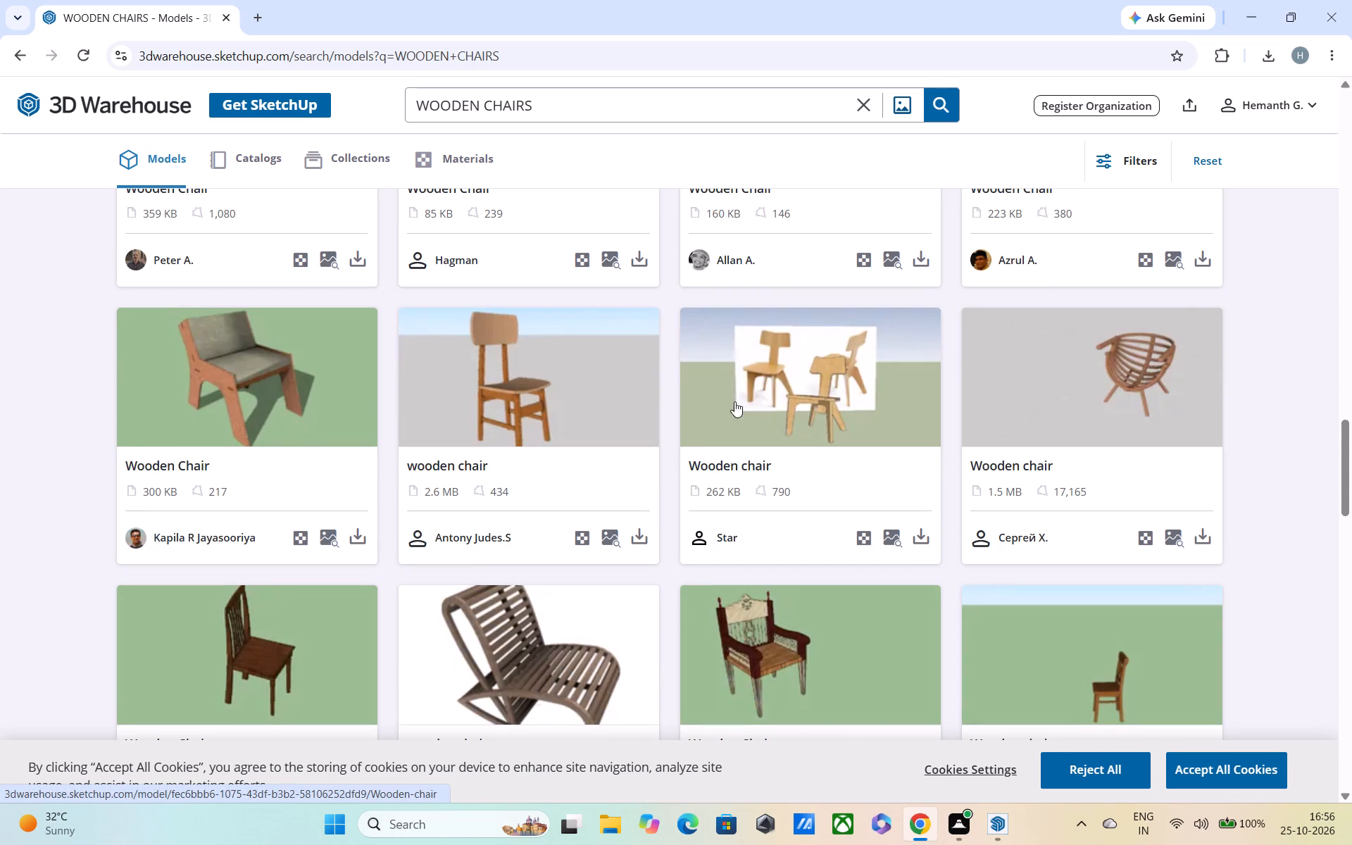
scroll(734, 430, "down", 1)
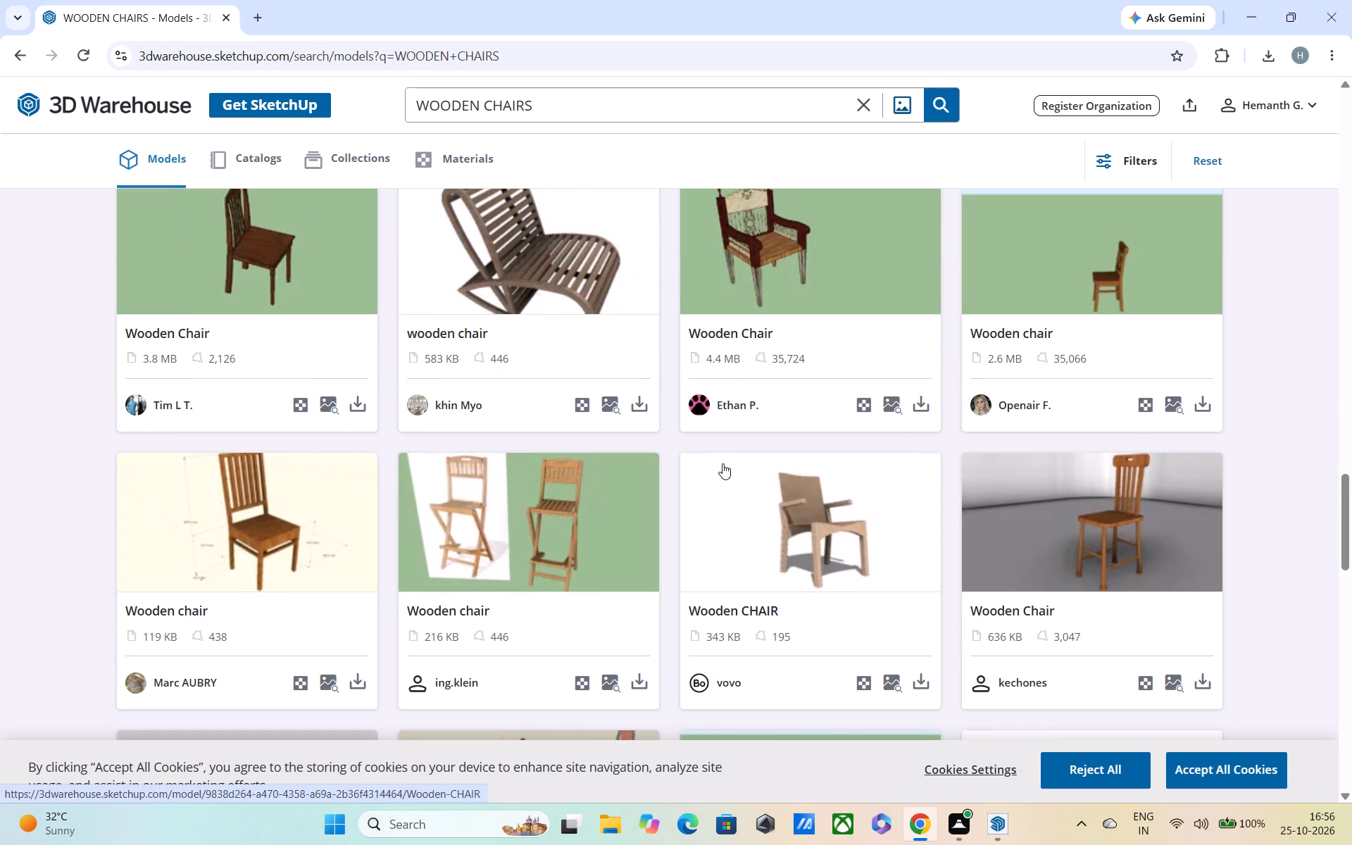
scroll(752, 418, "down", 1)
scroll(725, 516, "up", 1)
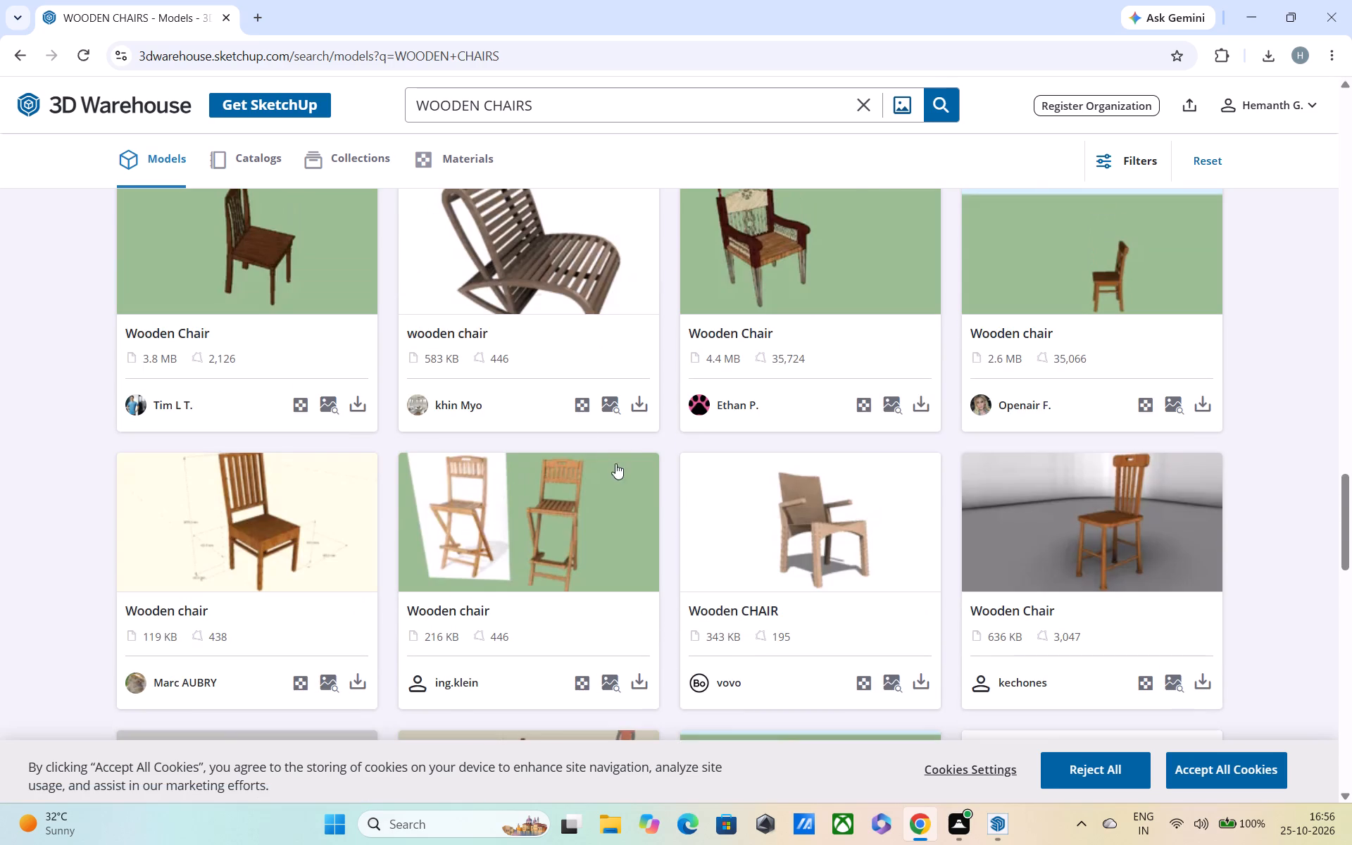
scroll(583, 411, "up", 6)
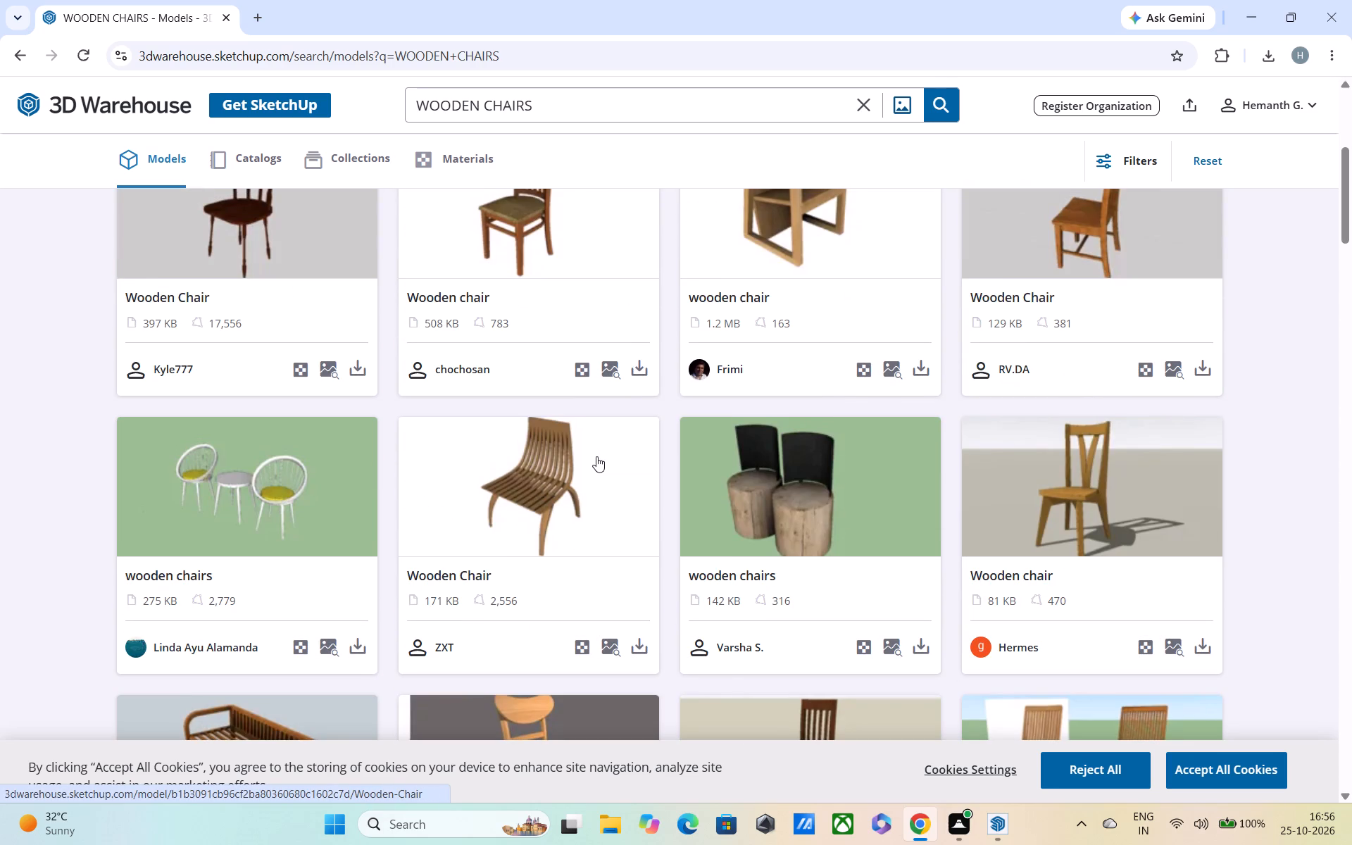
scroll(611, 443, "up", 2)
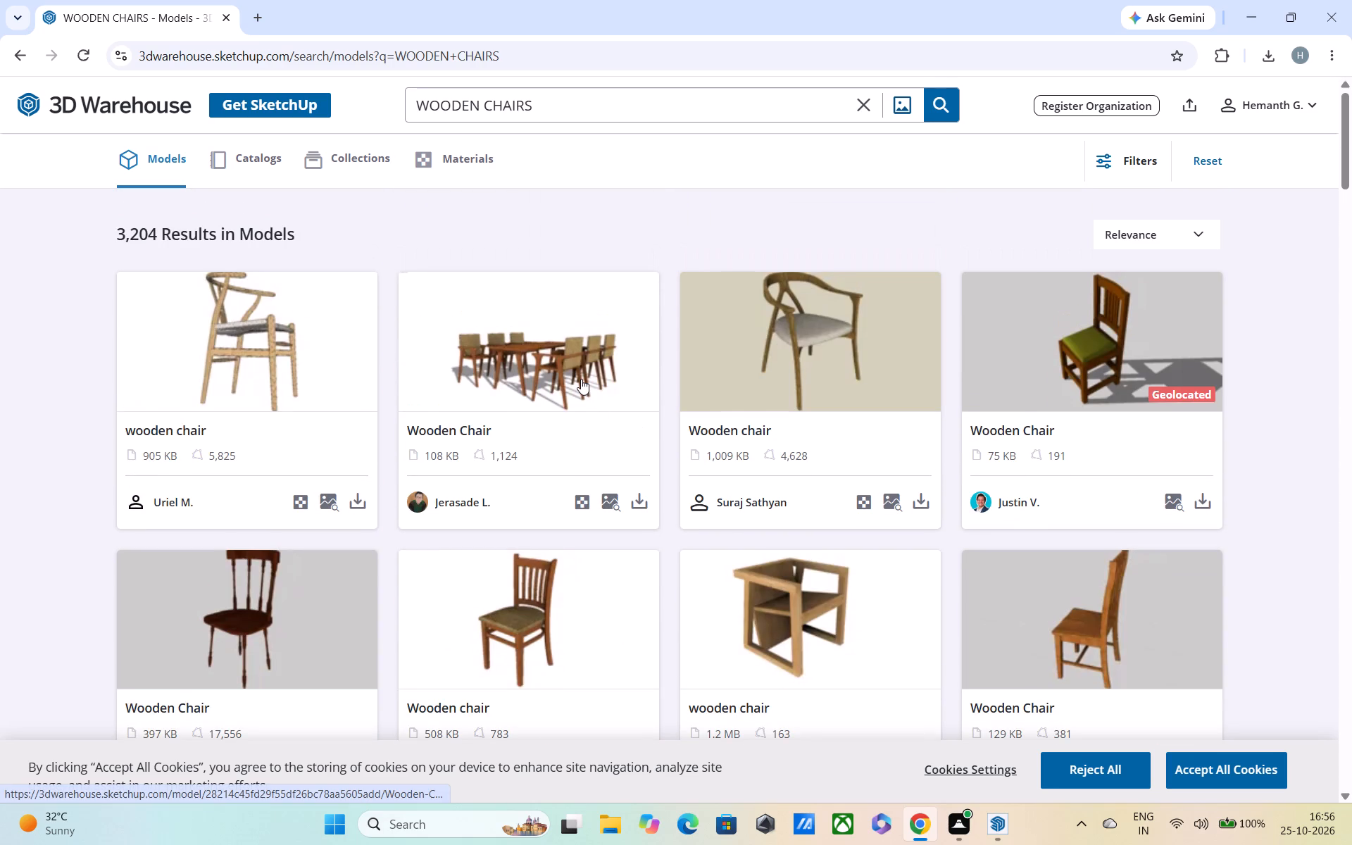
scroll(525, 442, "down", 1)
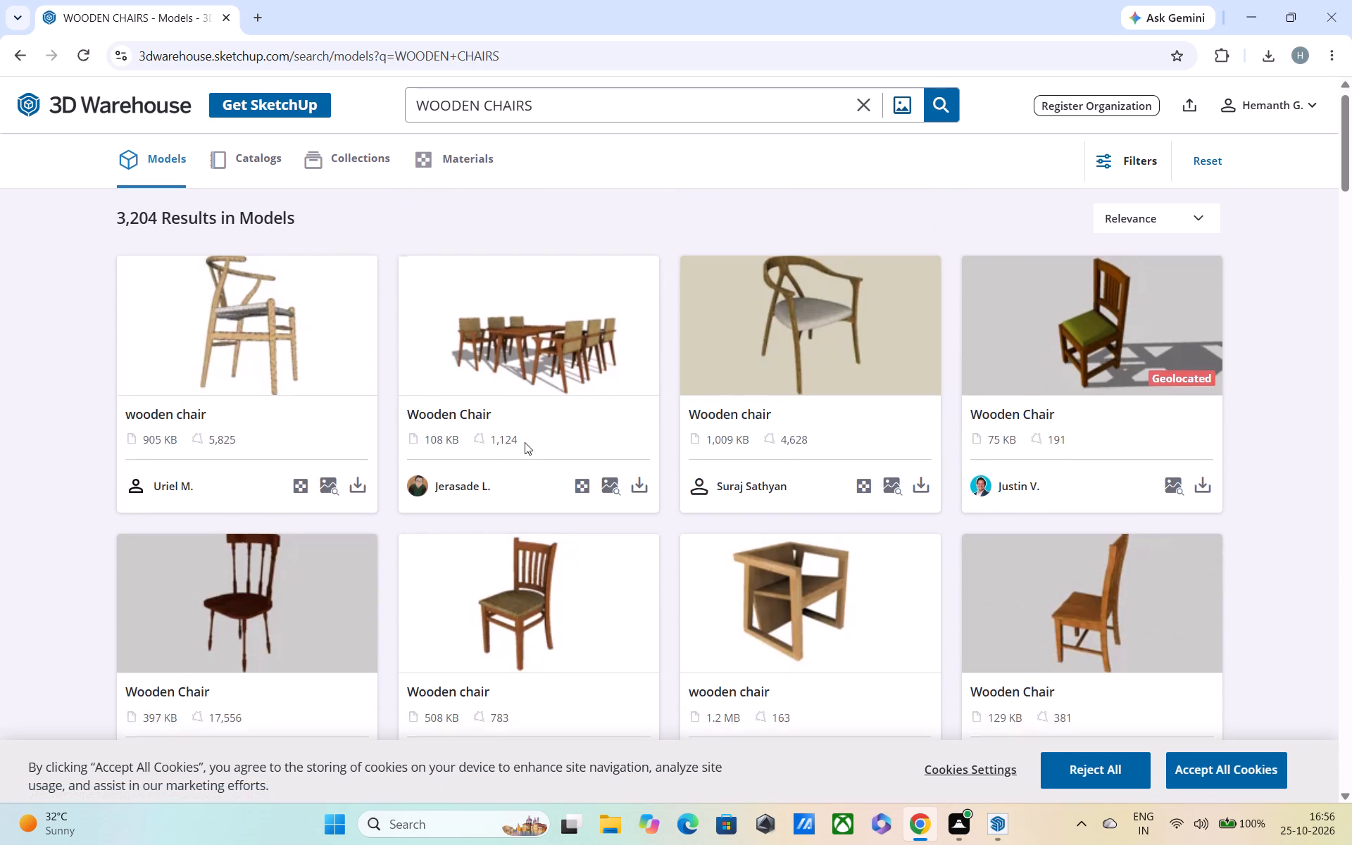
scroll(535, 458, "down", 6)
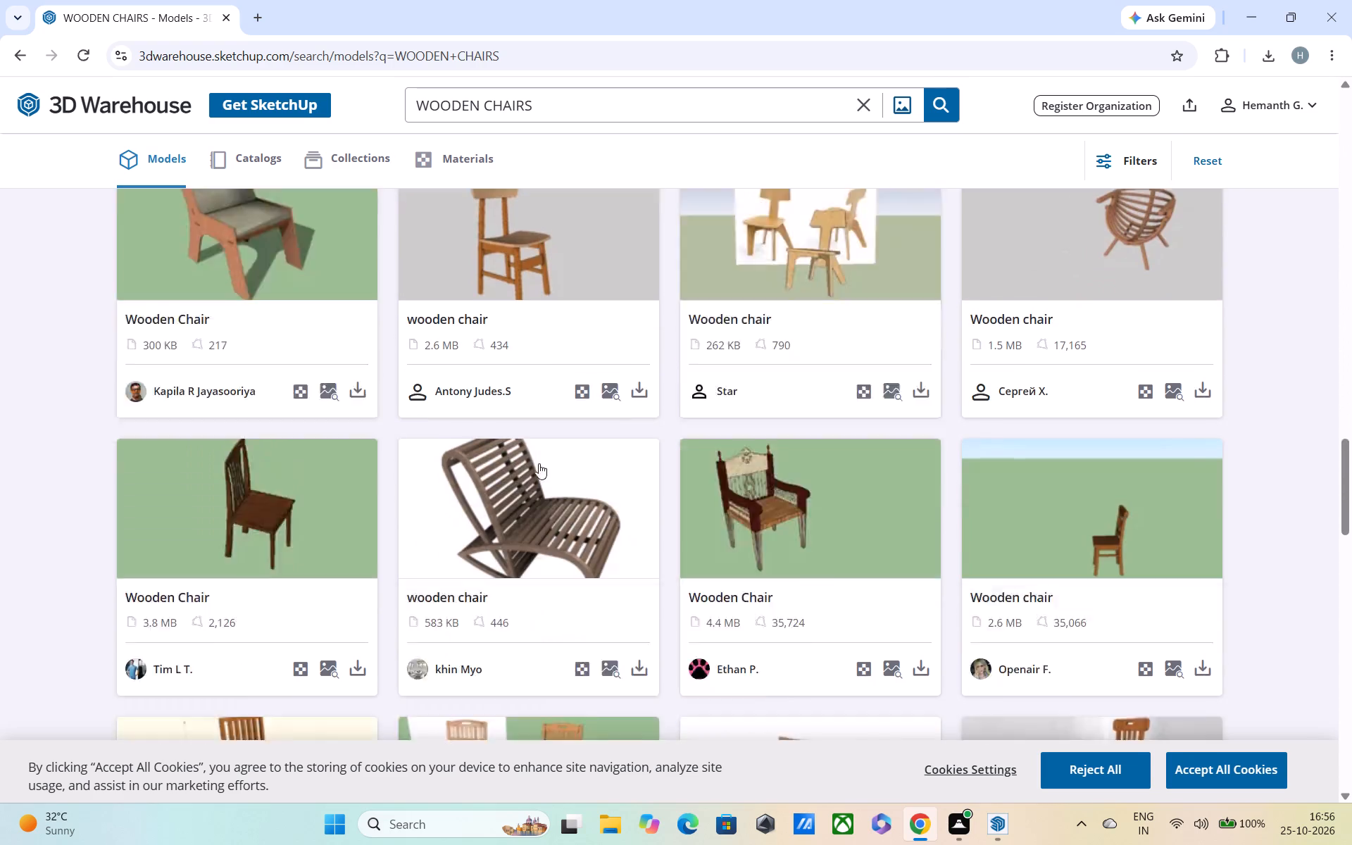
scroll(539, 463, "down", 3)
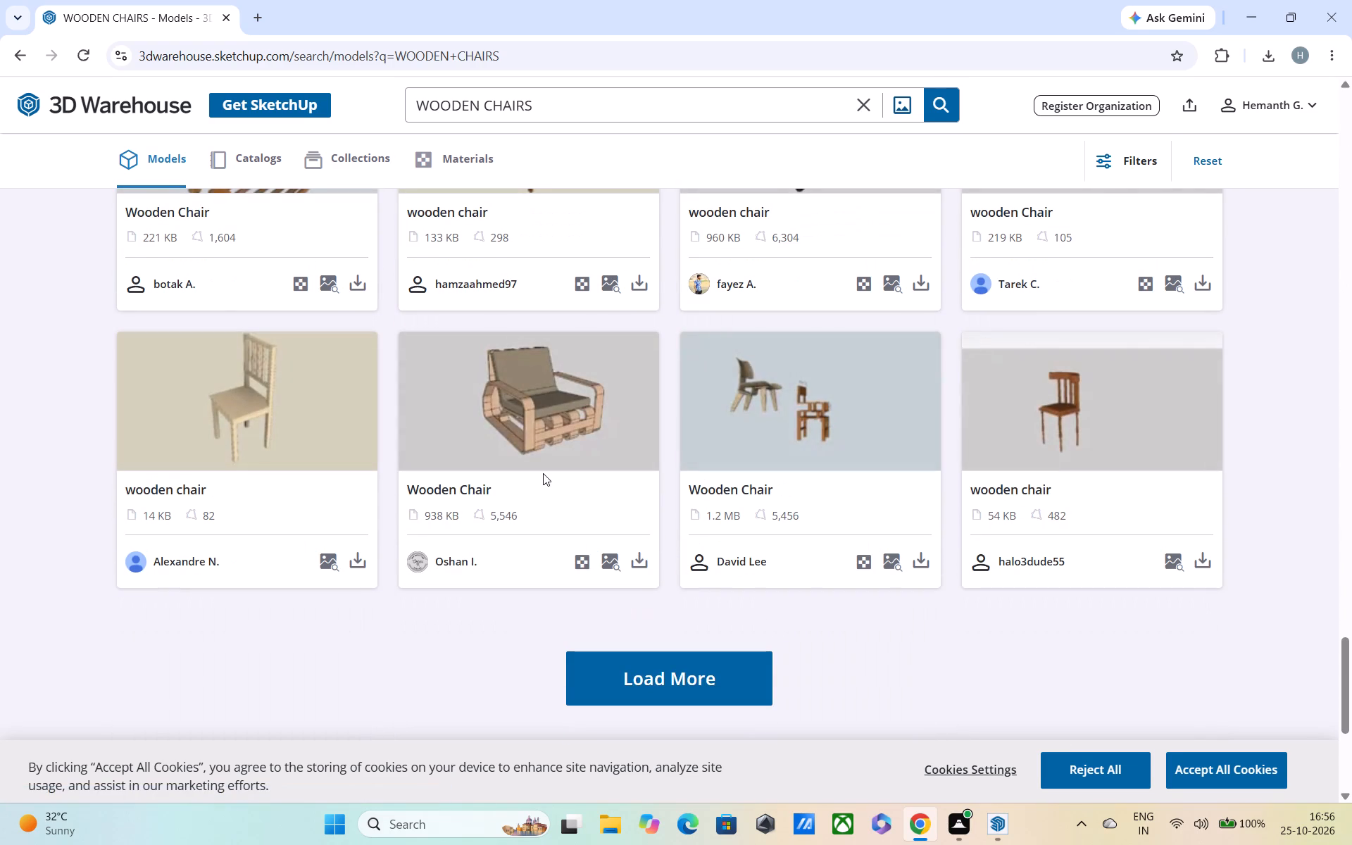
scroll(543, 473, "down", 1)
scroll(543, 473, "up", 2)
scroll(543, 473, "down", 2)
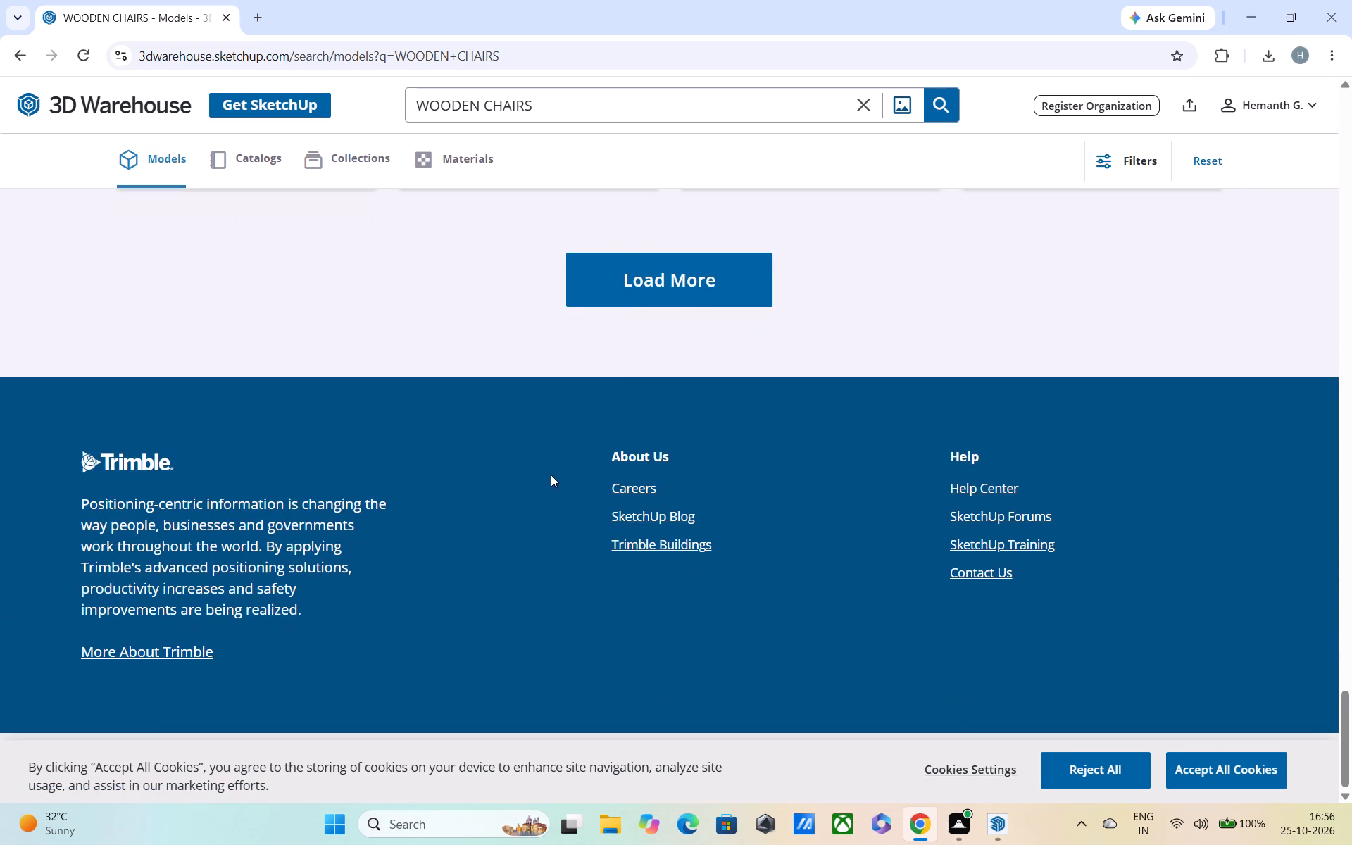
Load more of the WOODEN CHAIRS results and examine the additional chair models for one that suits the house.
left_click(633, 290)
scroll(624, 367, "up", 1)
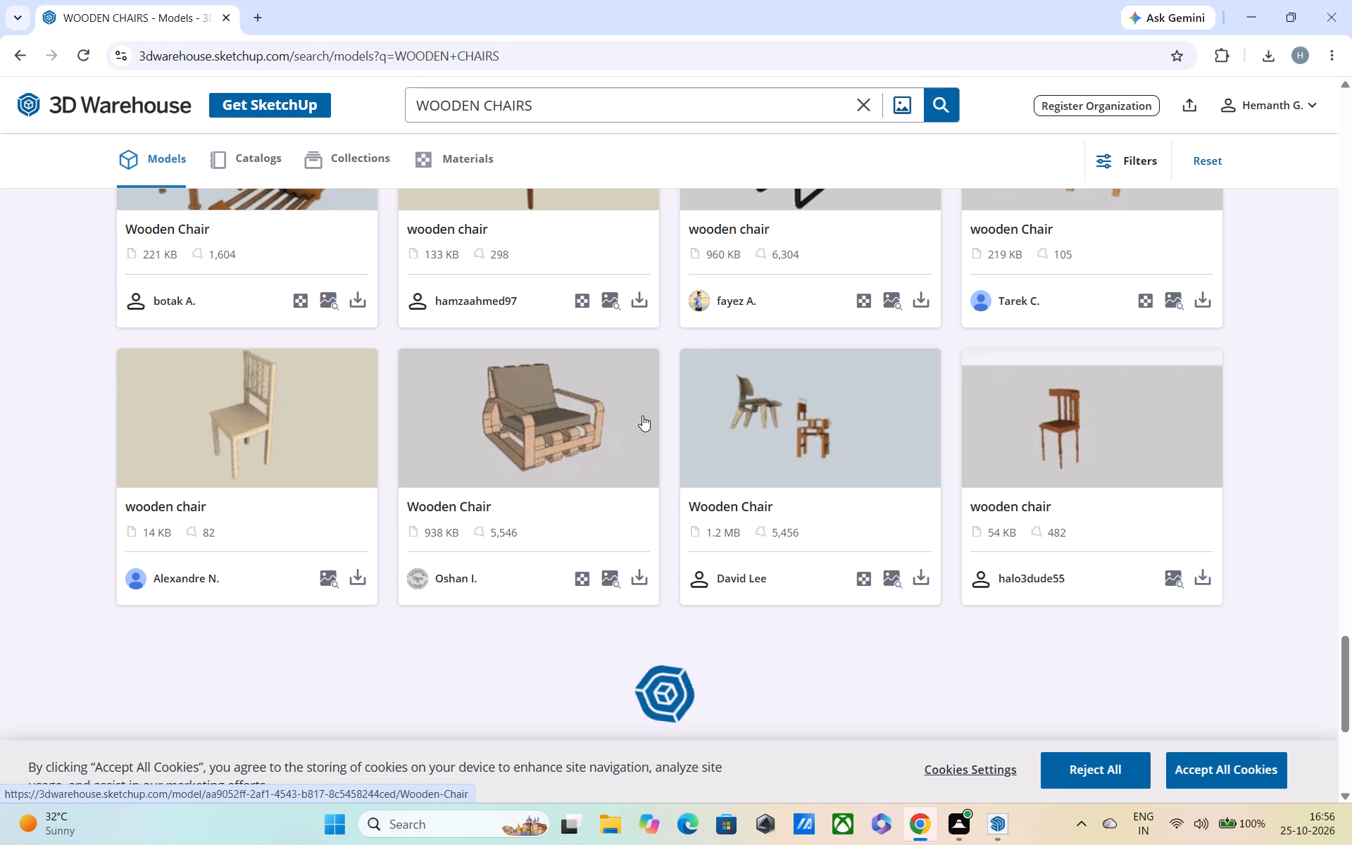
scroll(641, 444, "down", 1)
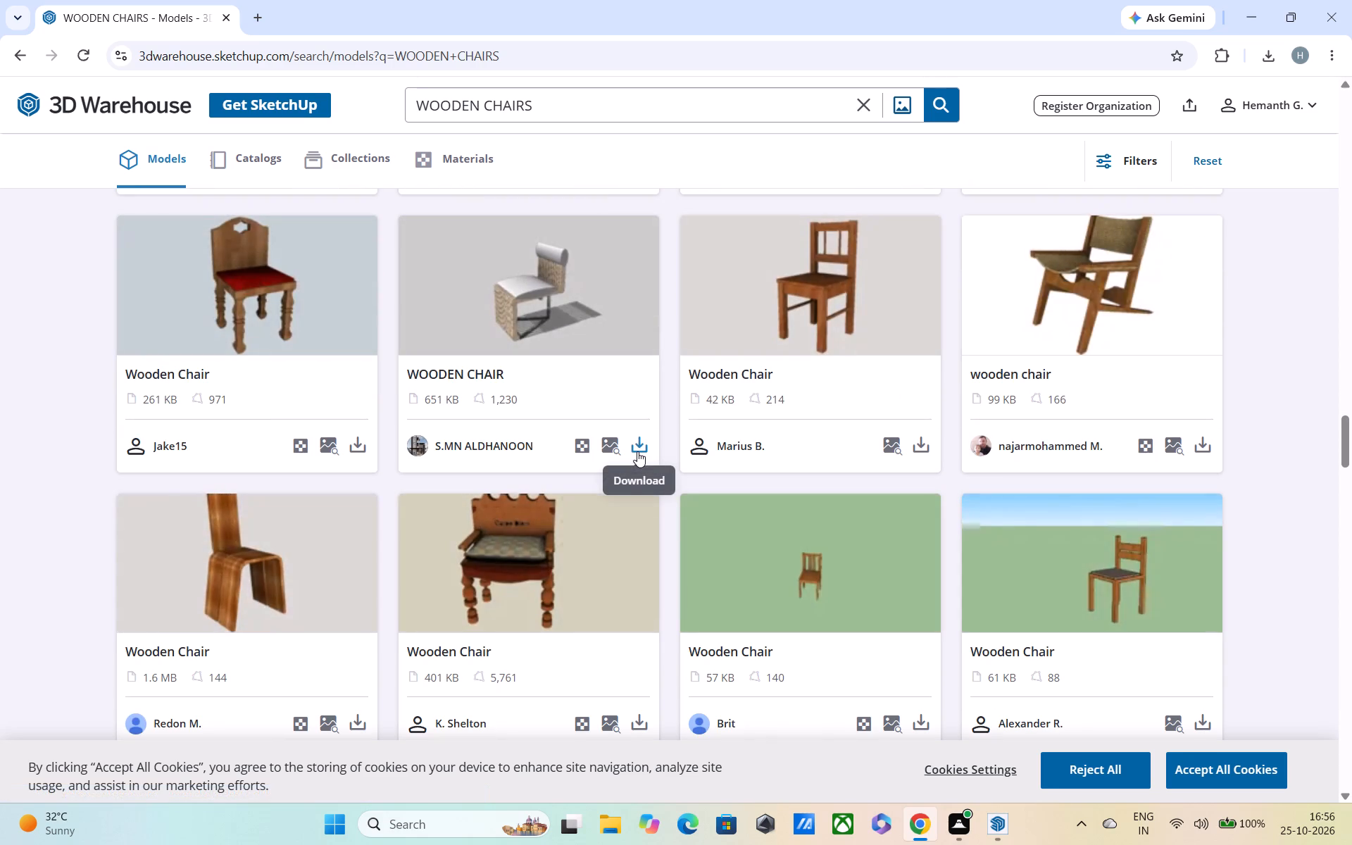
scroll(637, 451, "down", 2)
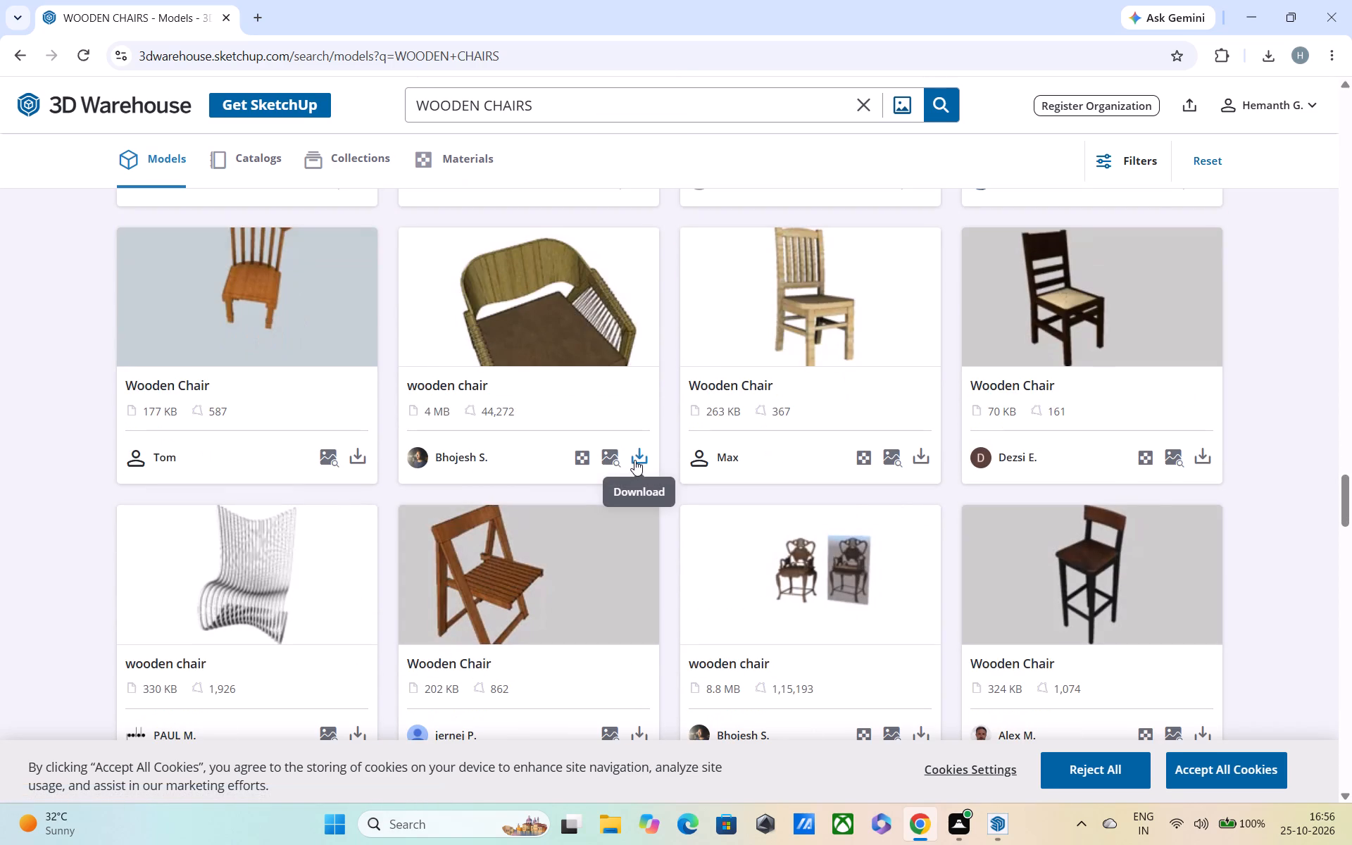
scroll(634, 460, "up", 3)
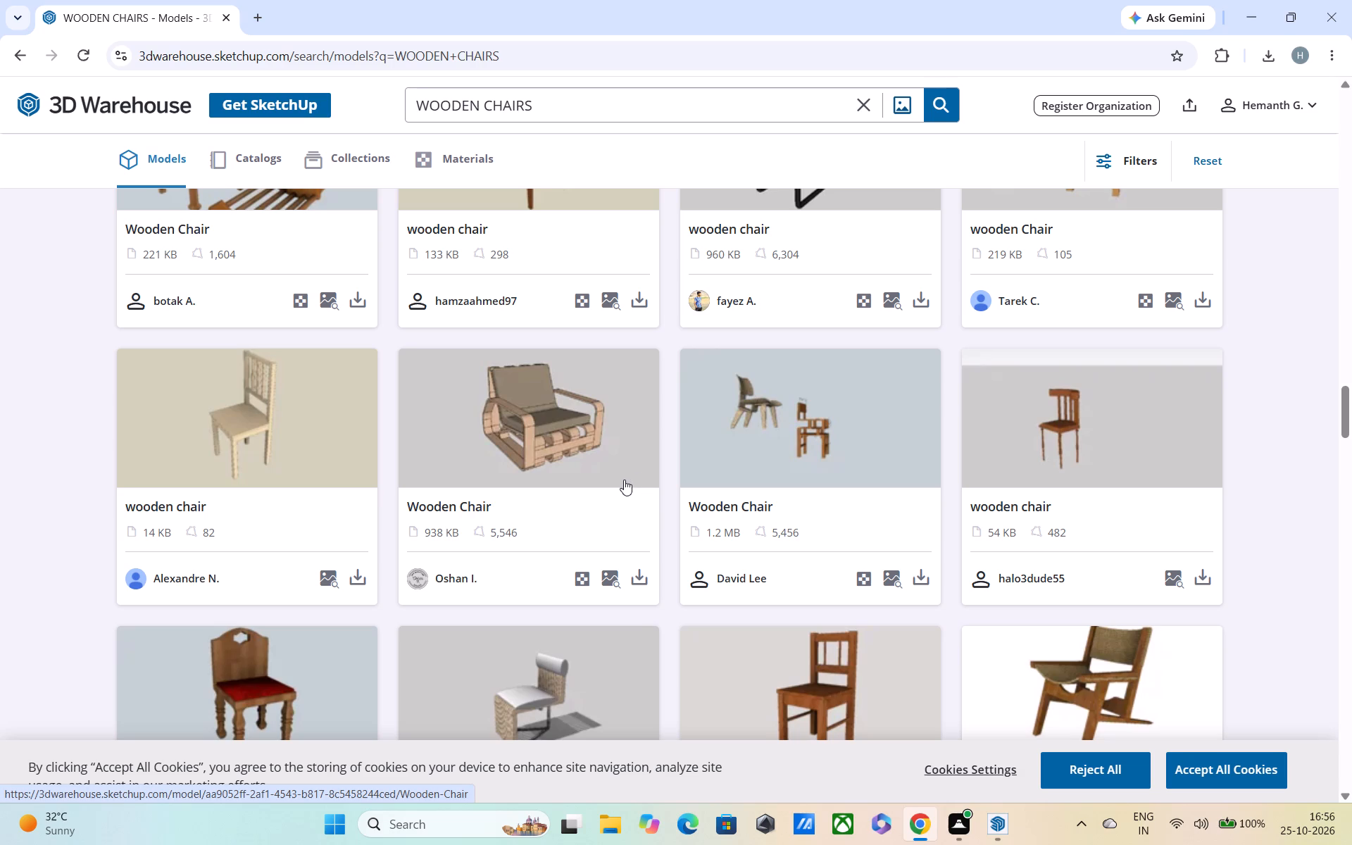
scroll(591, 515, "down", 1)
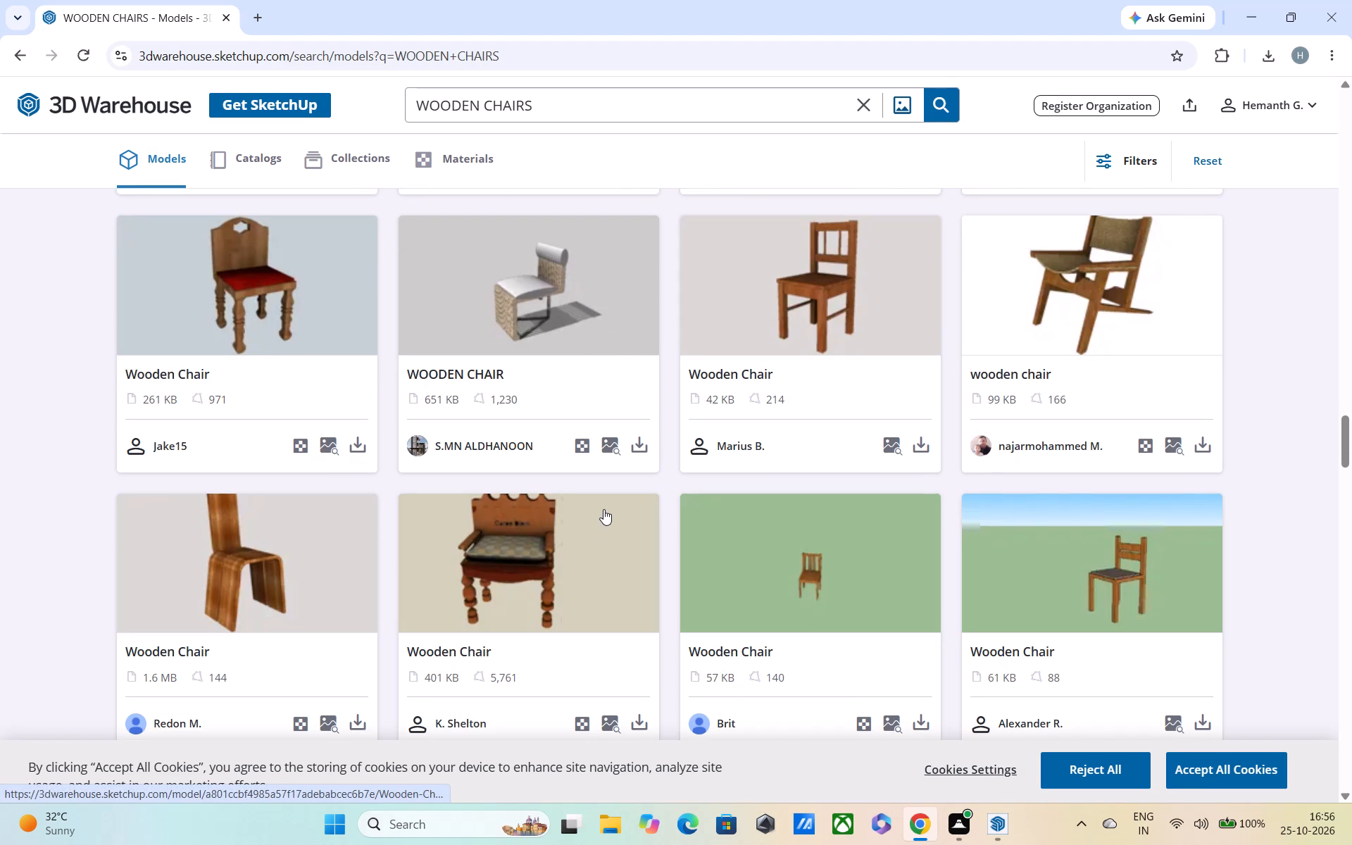
scroll(594, 503, "down", 2)
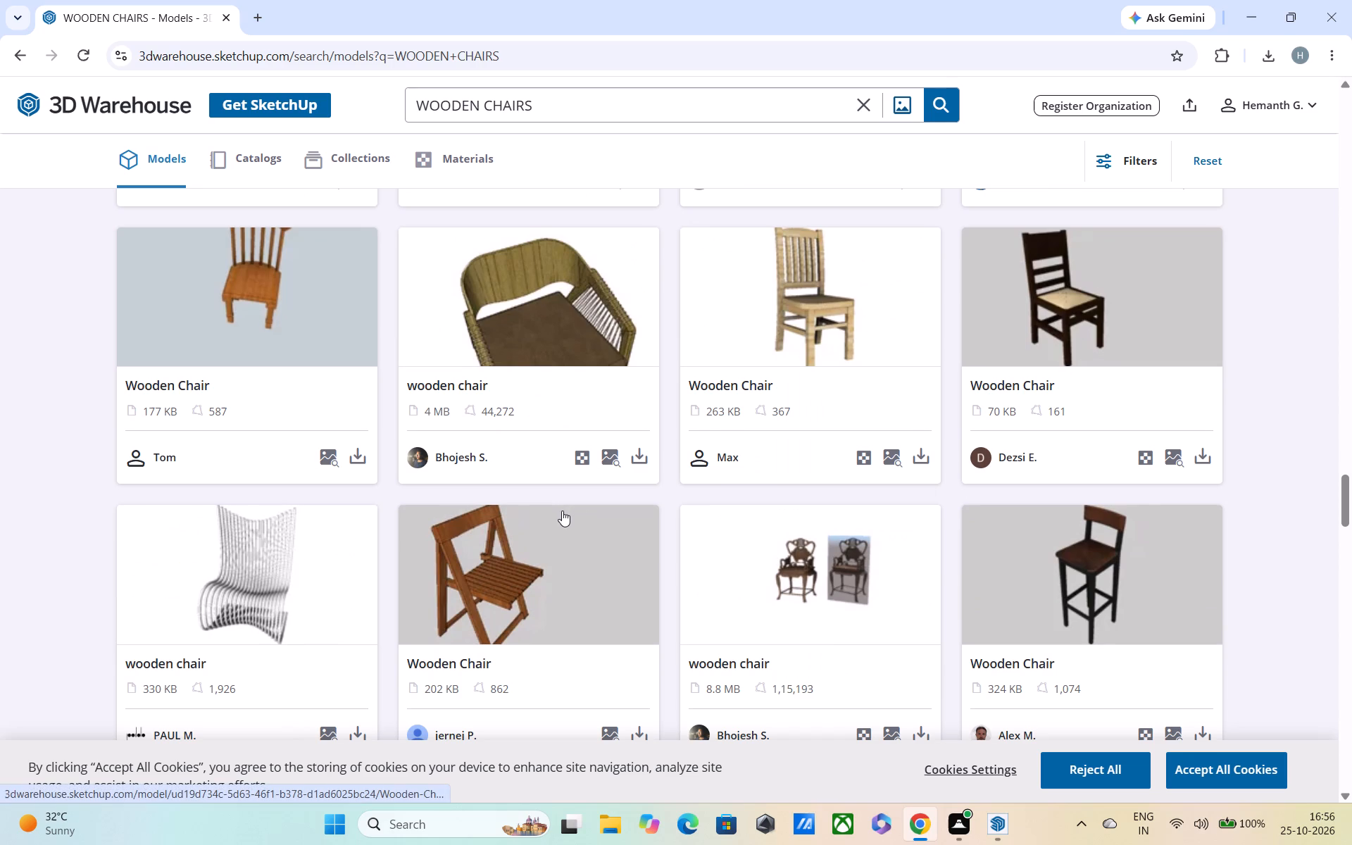
scroll(534, 523, "down", 2)
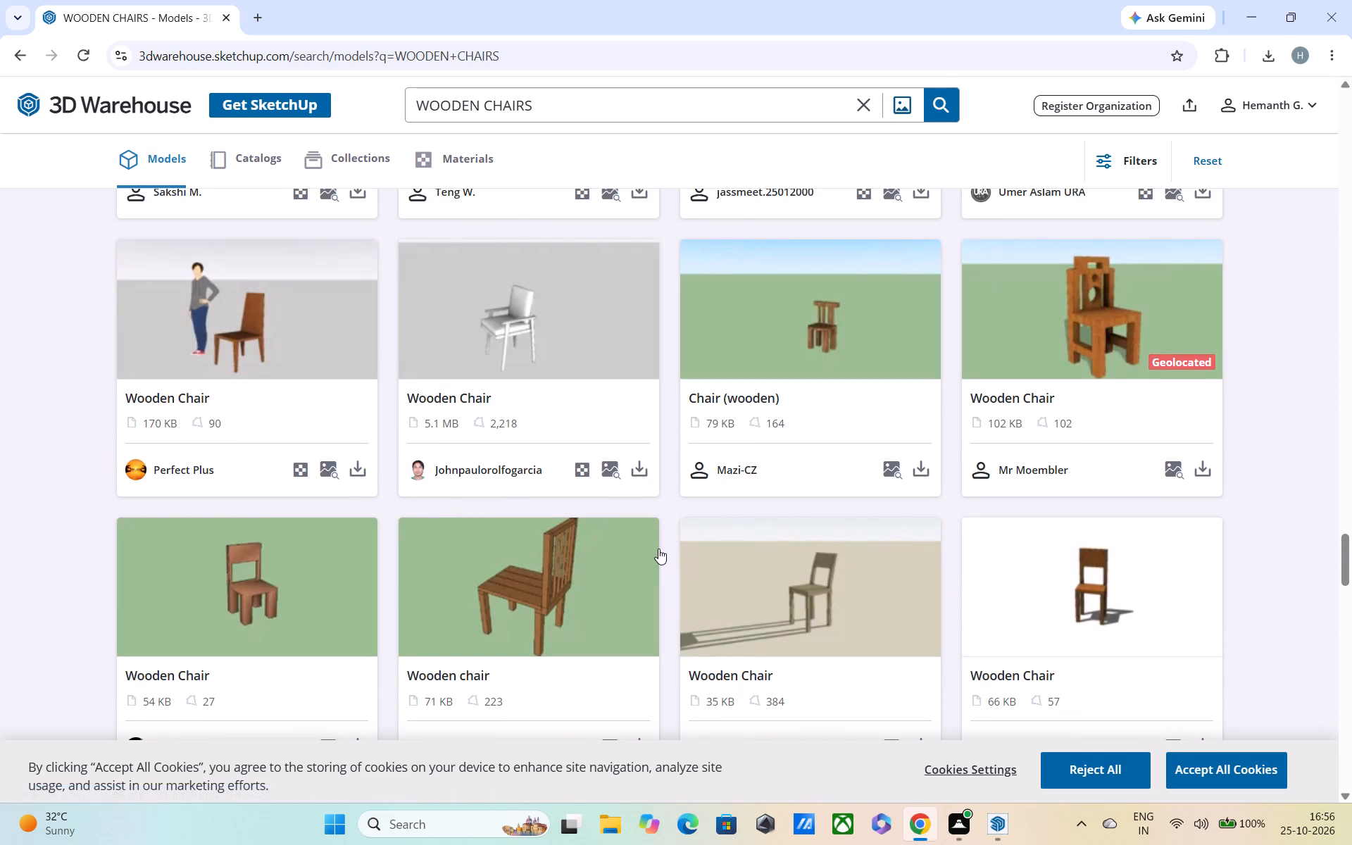
scroll(658, 549, "down", 3)
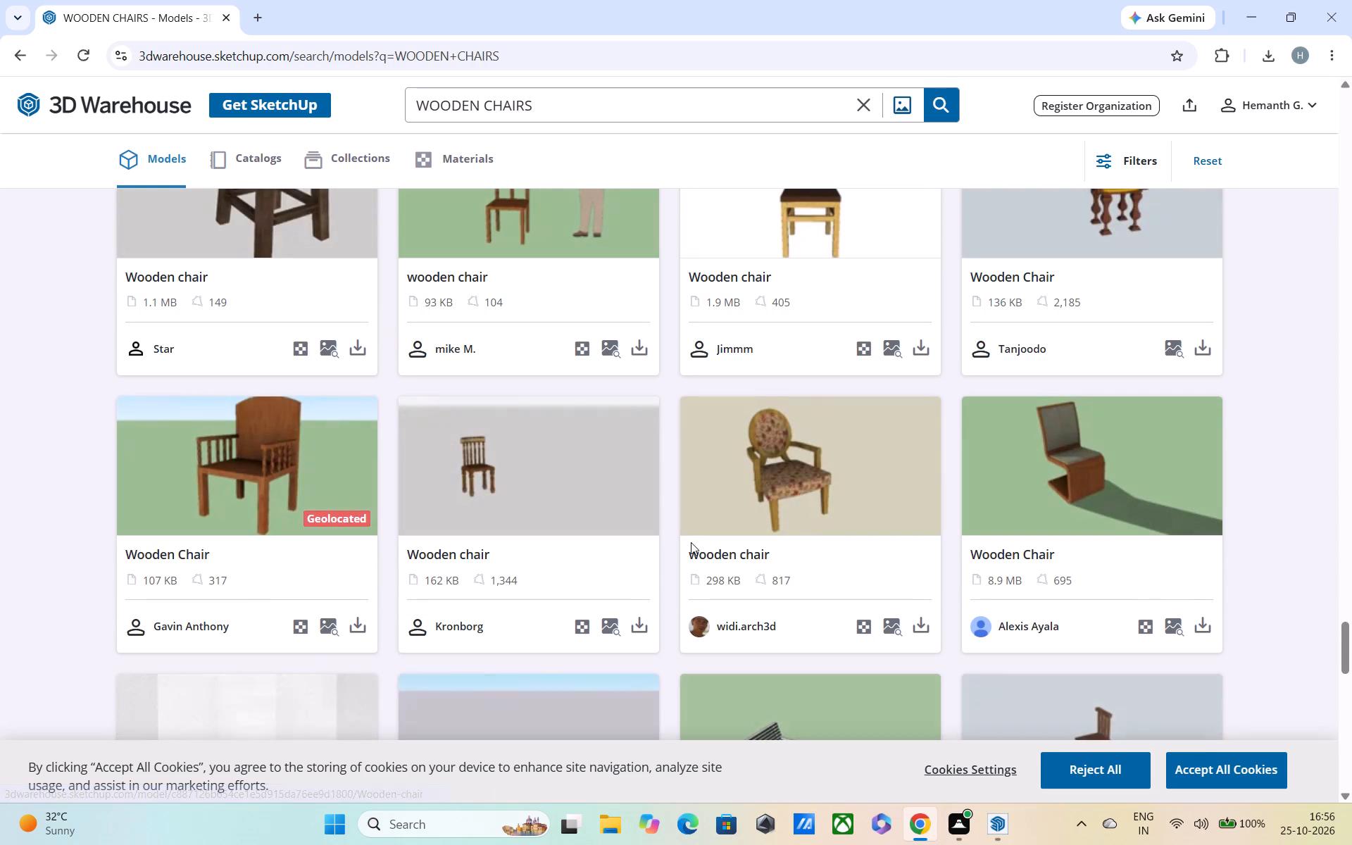
scroll(601, 554, "down", 2)
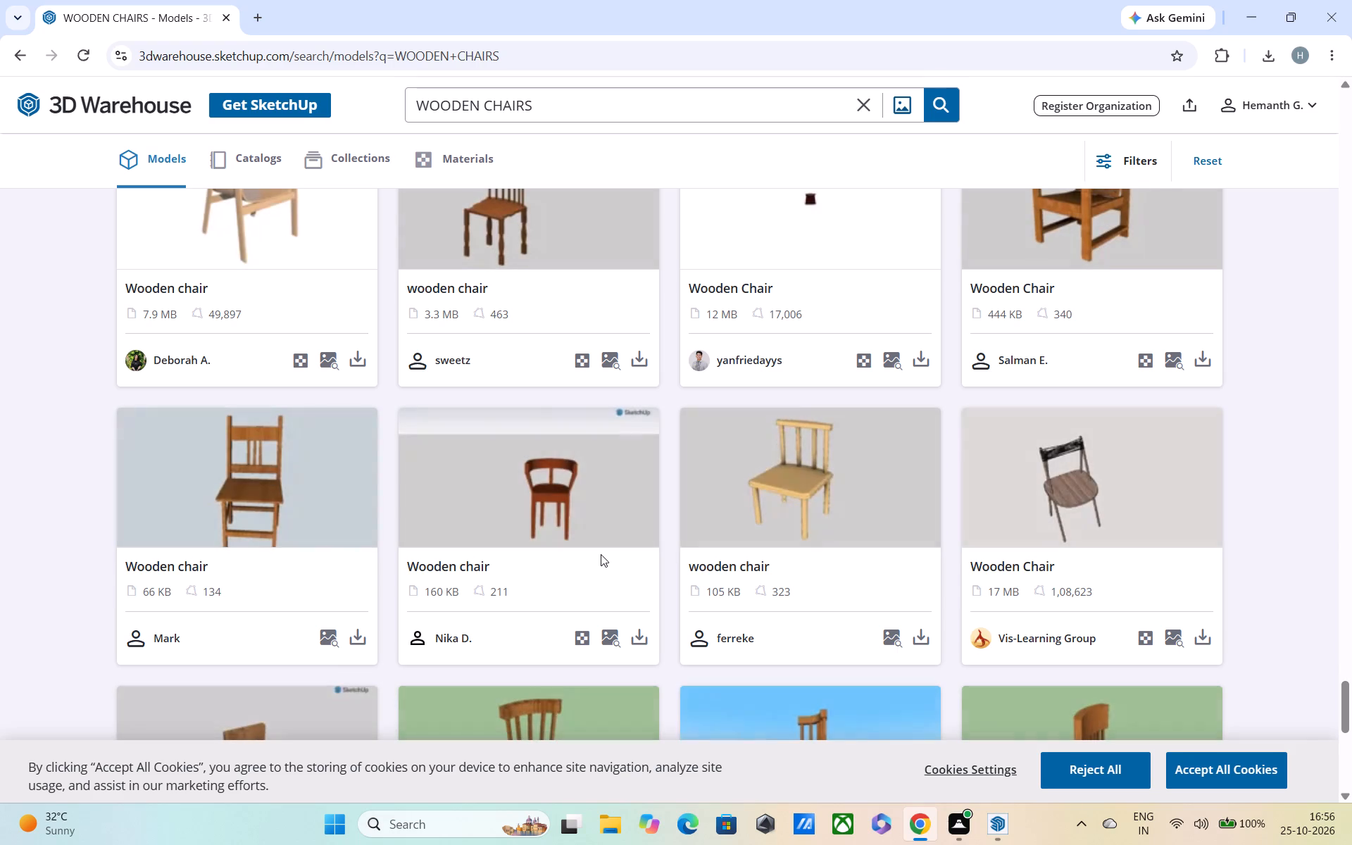
scroll(600, 554, "down", 2)
Go back to the start of the WOODEN CHAIRS results and re-examine the earlier models for a suitable outdoor chair.
middle_click_drag(608, 609, 614, 672)
scroll(646, 526, "up", 14)
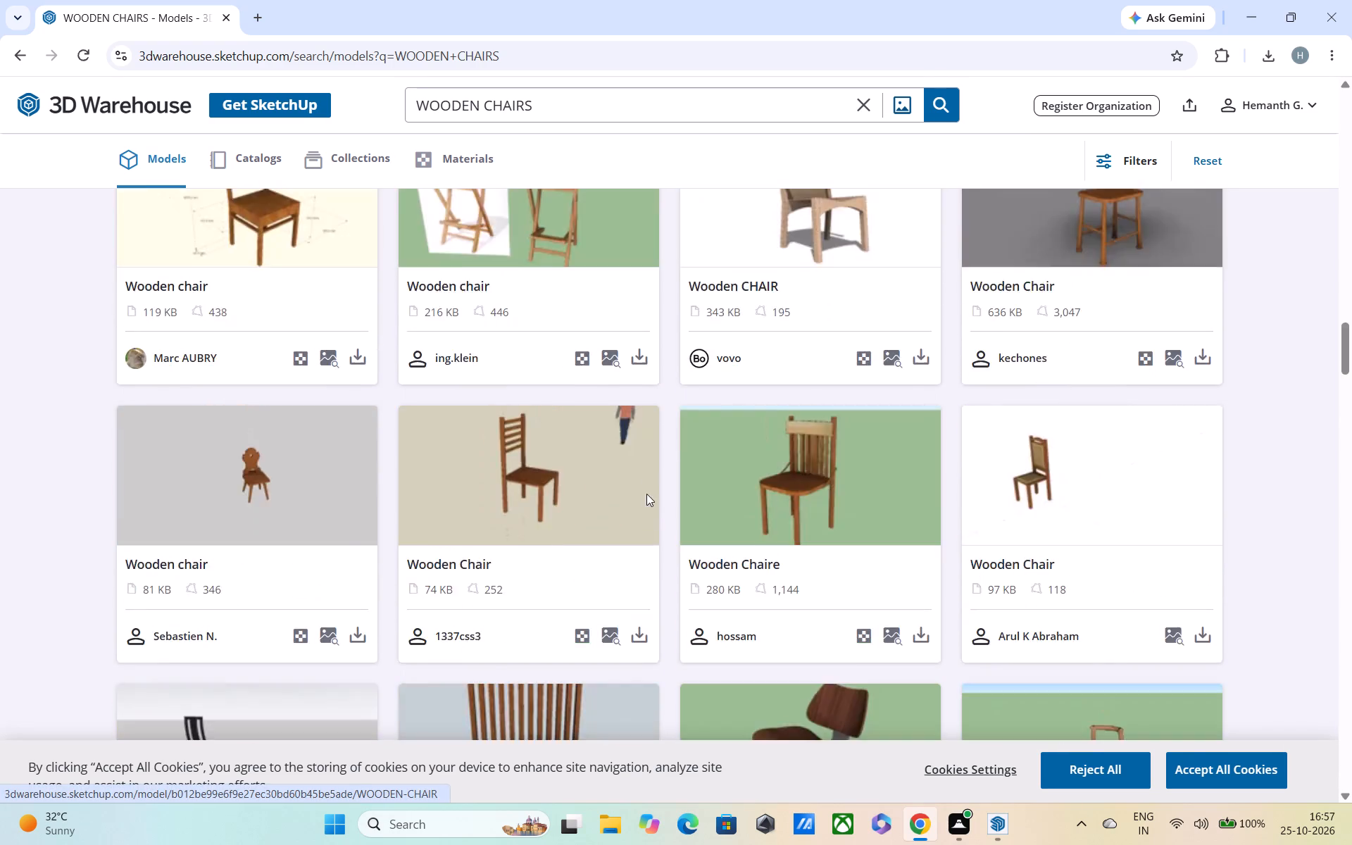
scroll(646, 494, "up", 13)
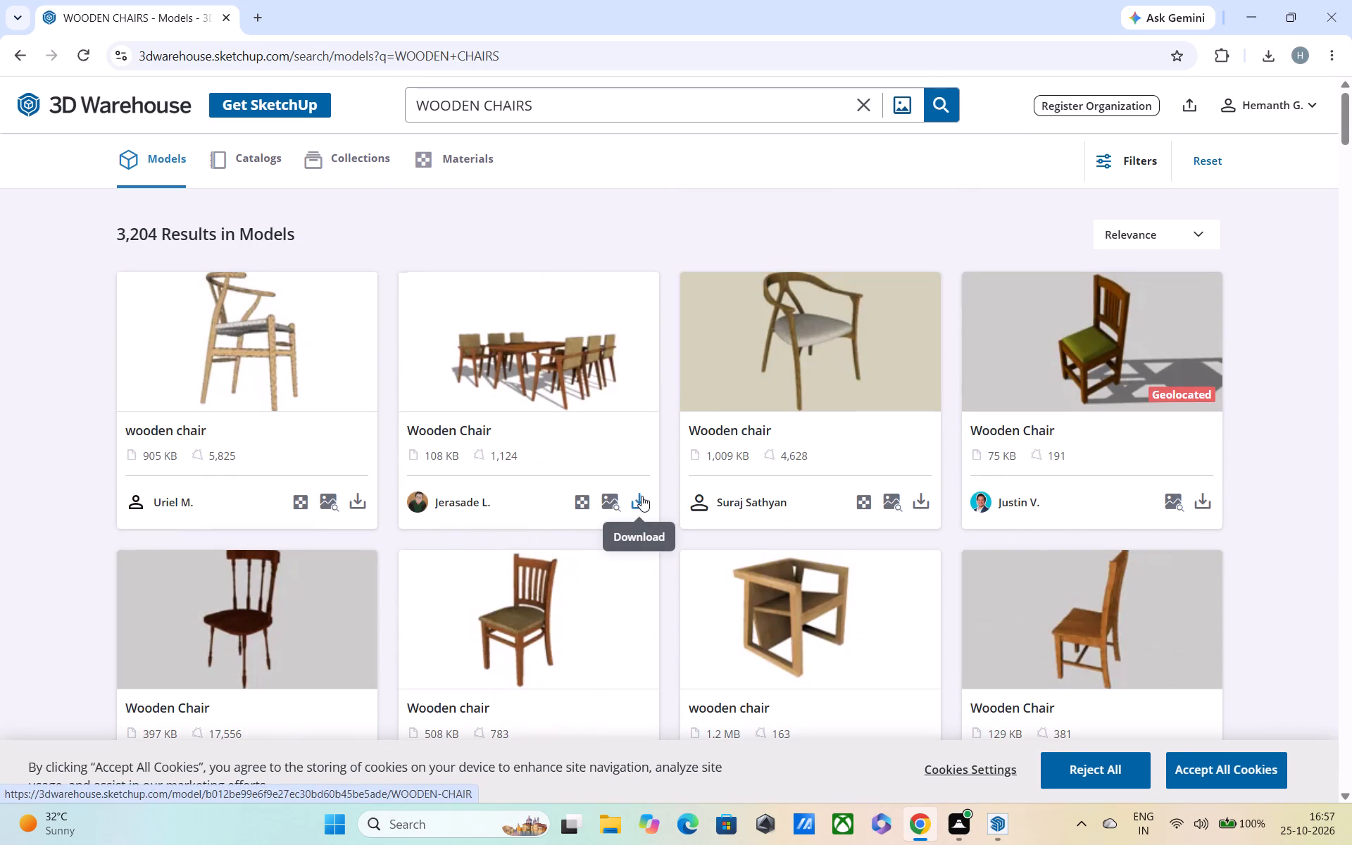
scroll(641, 496, "up", 2)
scroll(746, 520, "down", 1)
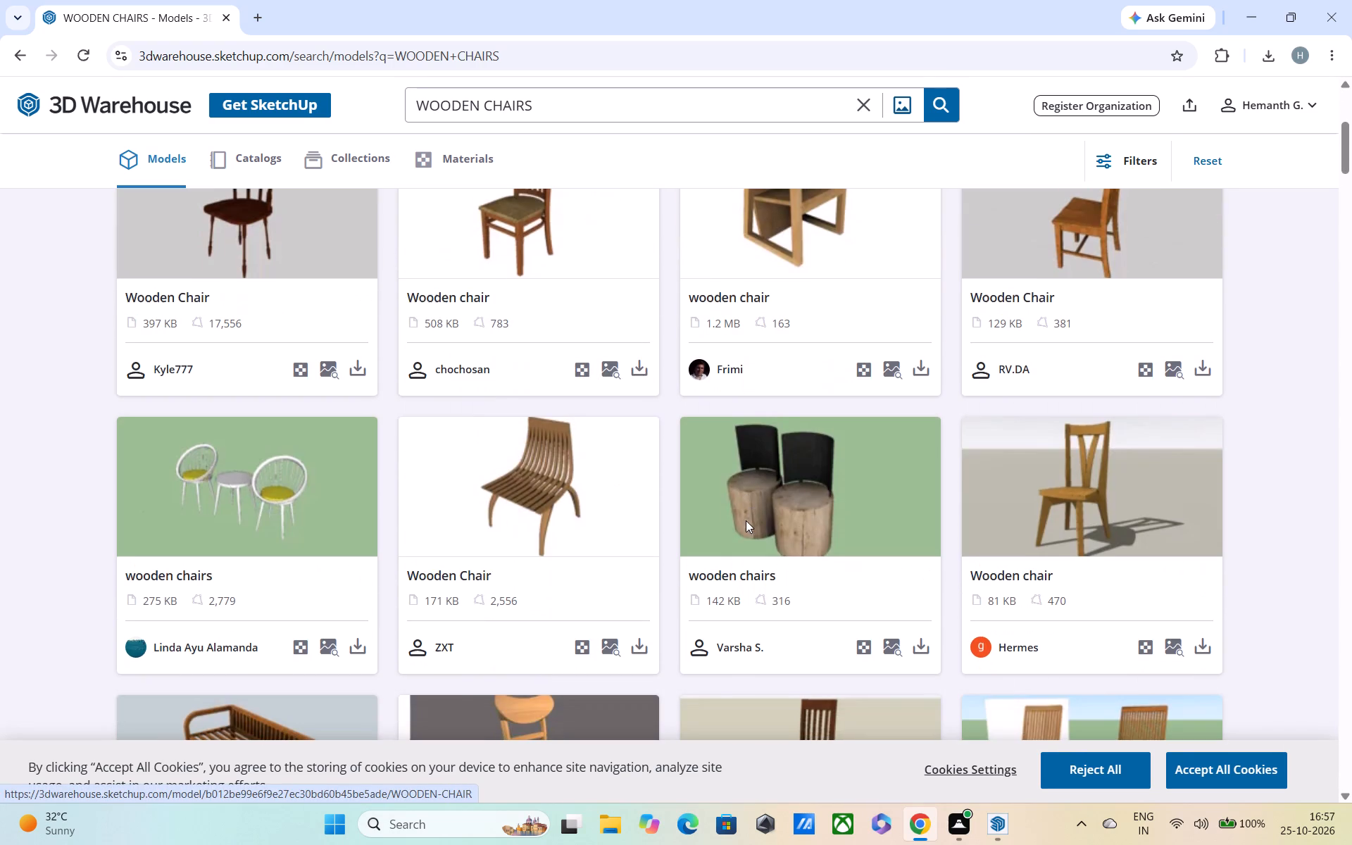
scroll(766, 520, "down", 1)
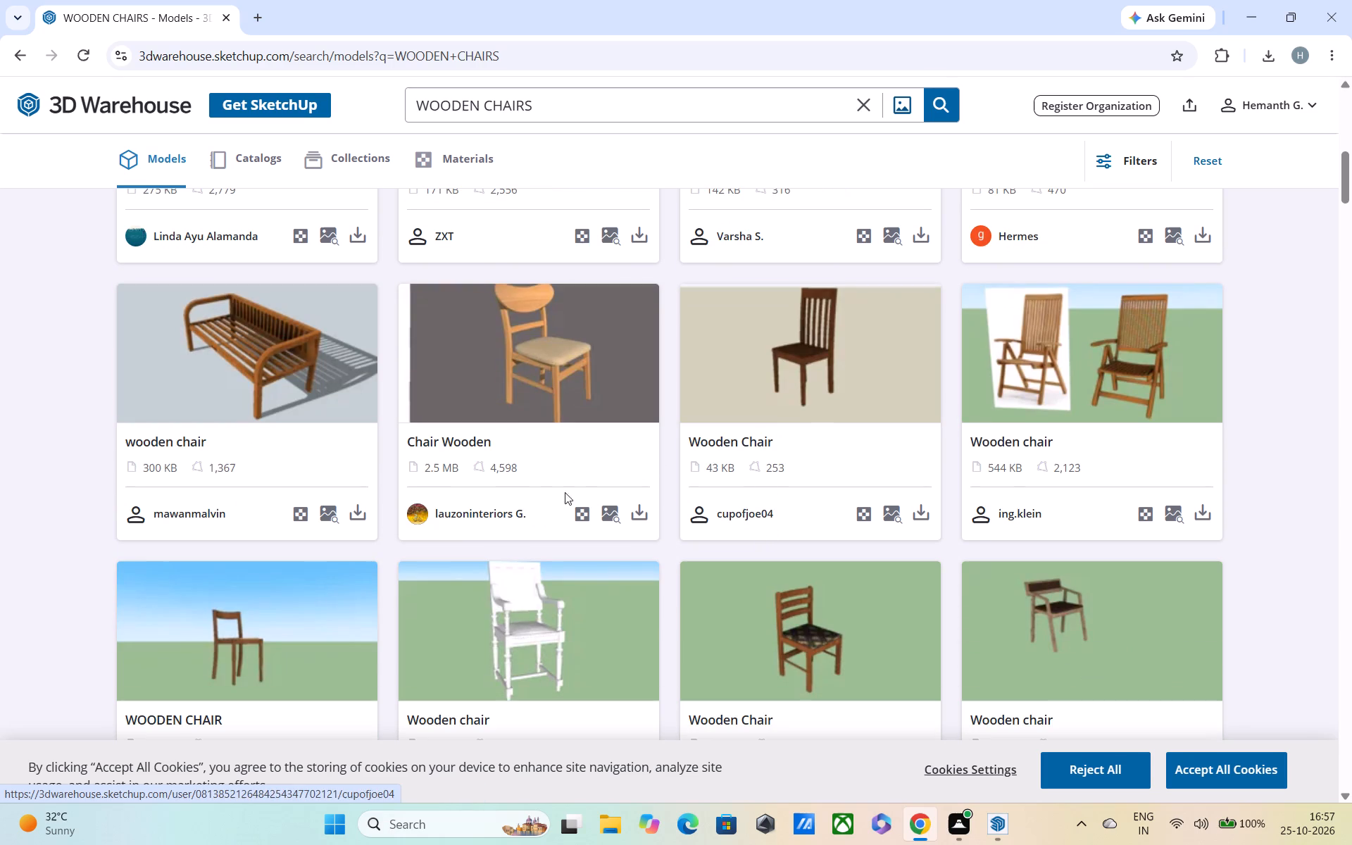
scroll(622, 517, "down", 2)
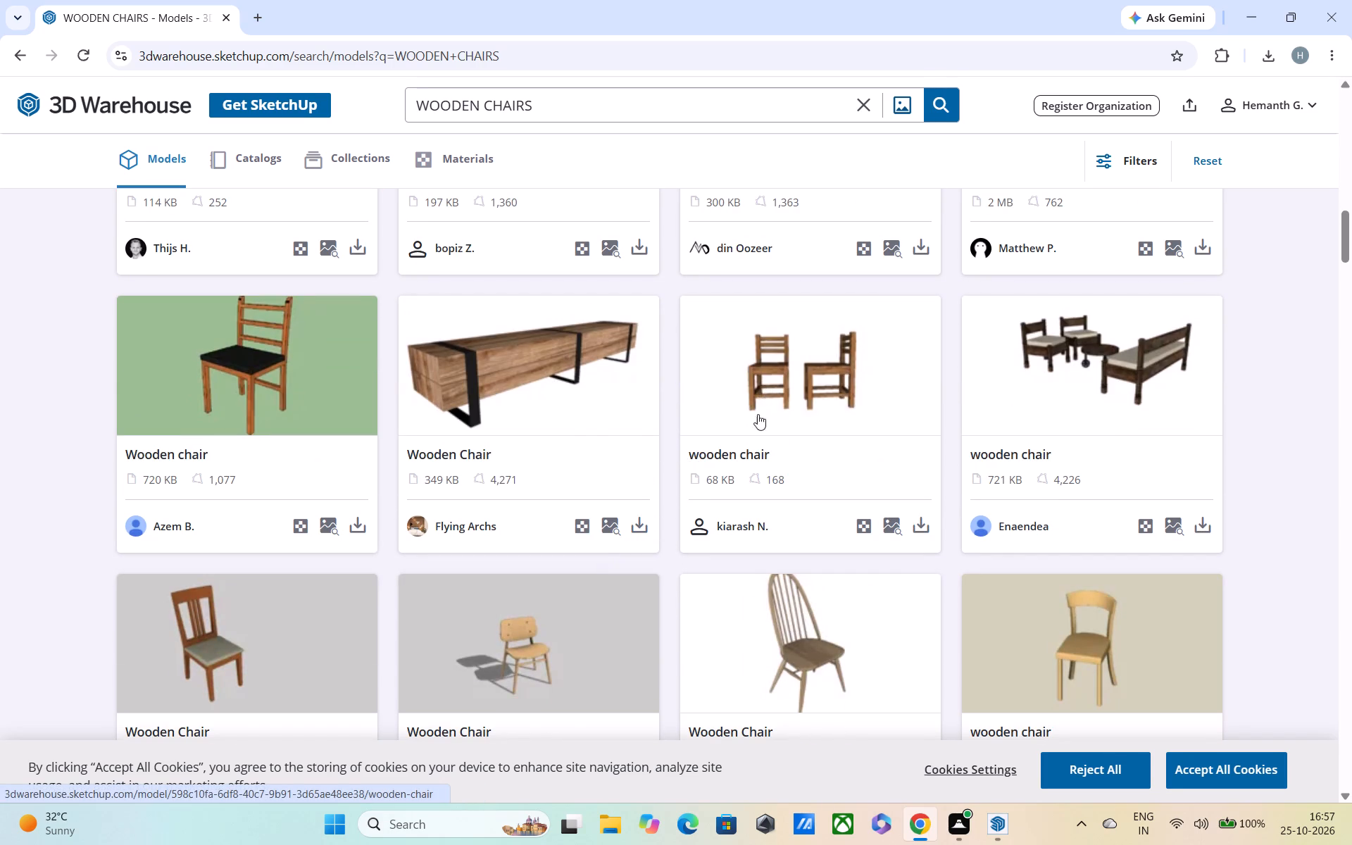
scroll(757, 468, "down", 1)
scroll(701, 496, "down", 1)
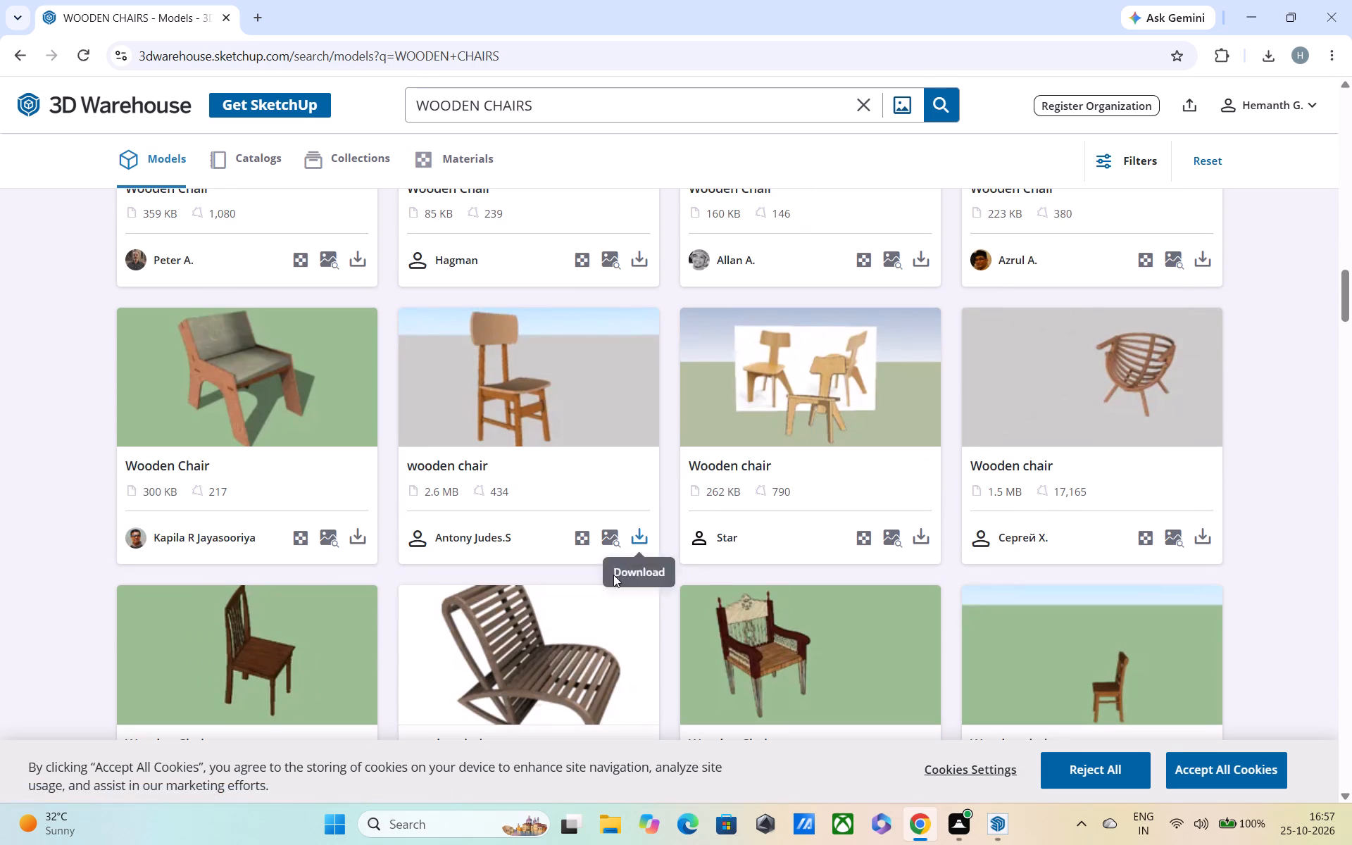
Open the brown slatted lounge-style wooden chair model from the results and download it.
left_click(551, 651)
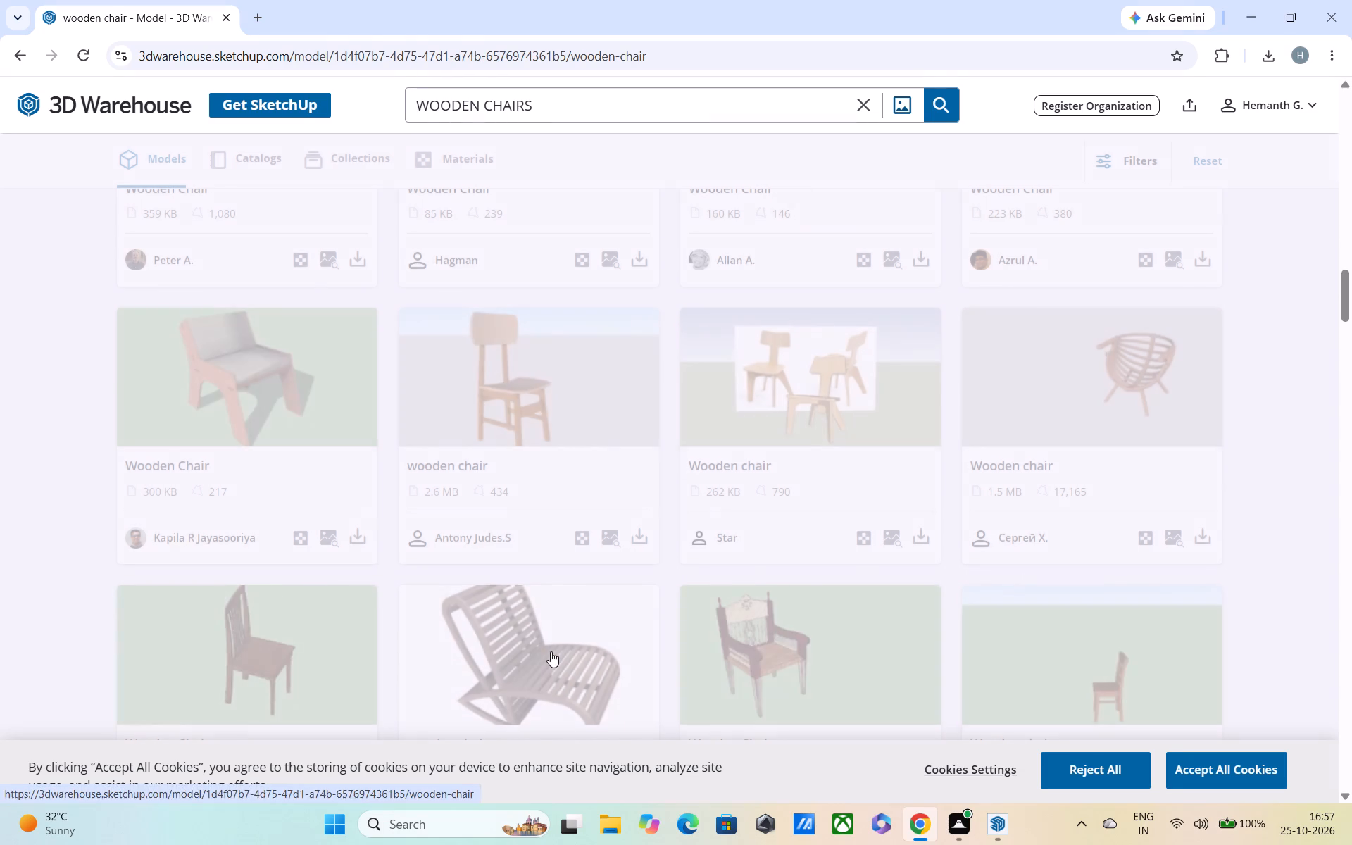
scroll(707, 576, "down", 1)
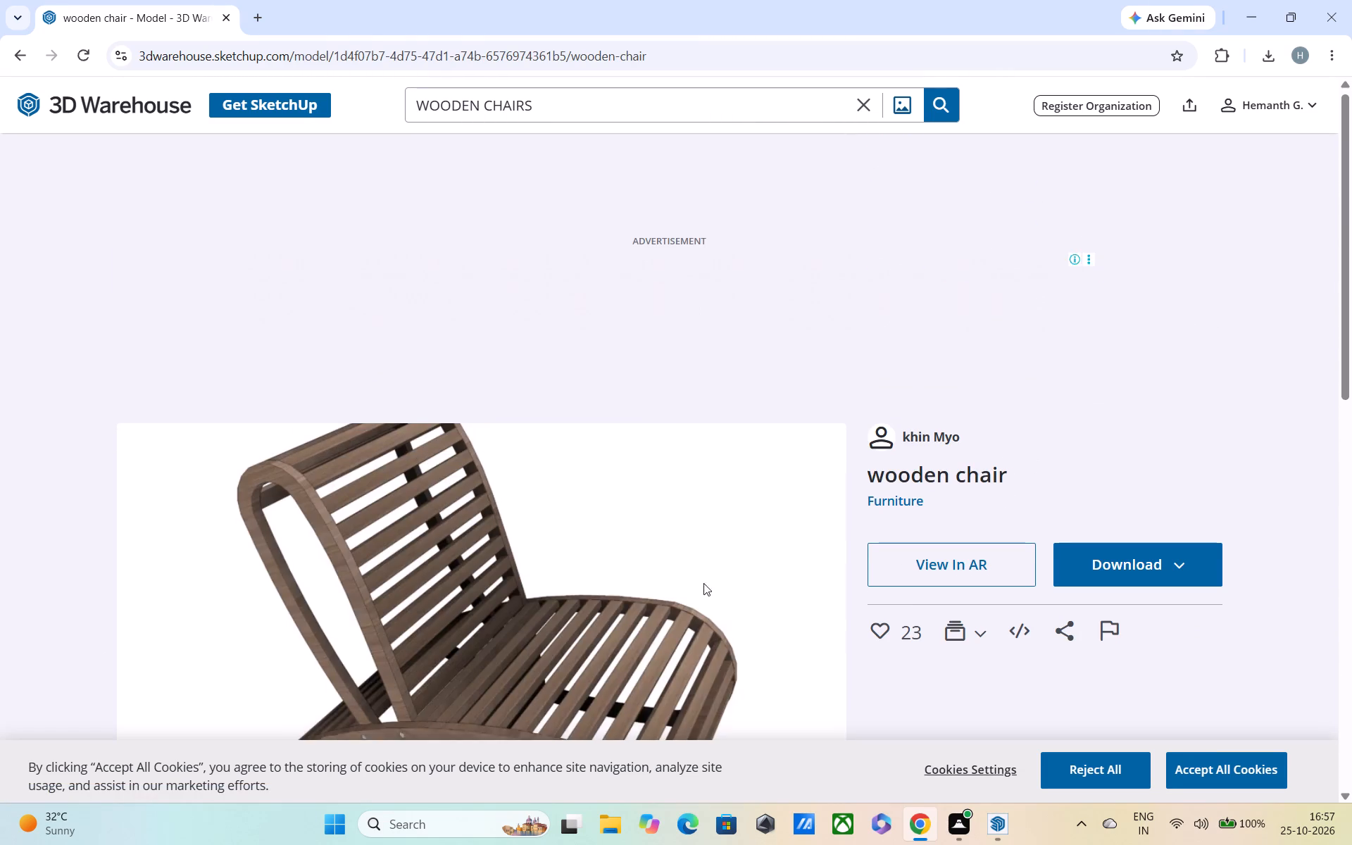
scroll(703, 583, "down", 1)
scroll(702, 584, "up", 2)
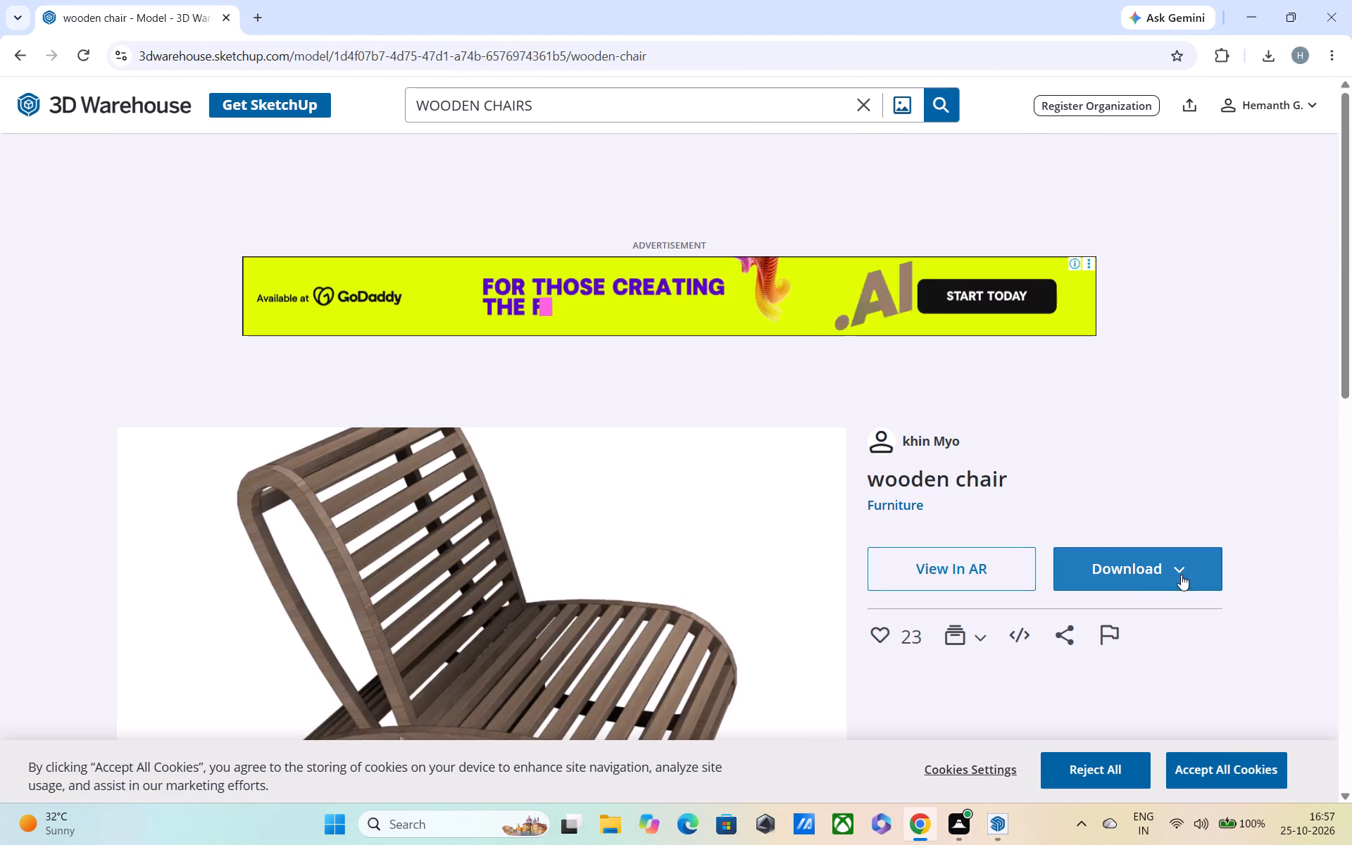
left_click(1158, 569)
left_click(1127, 615)
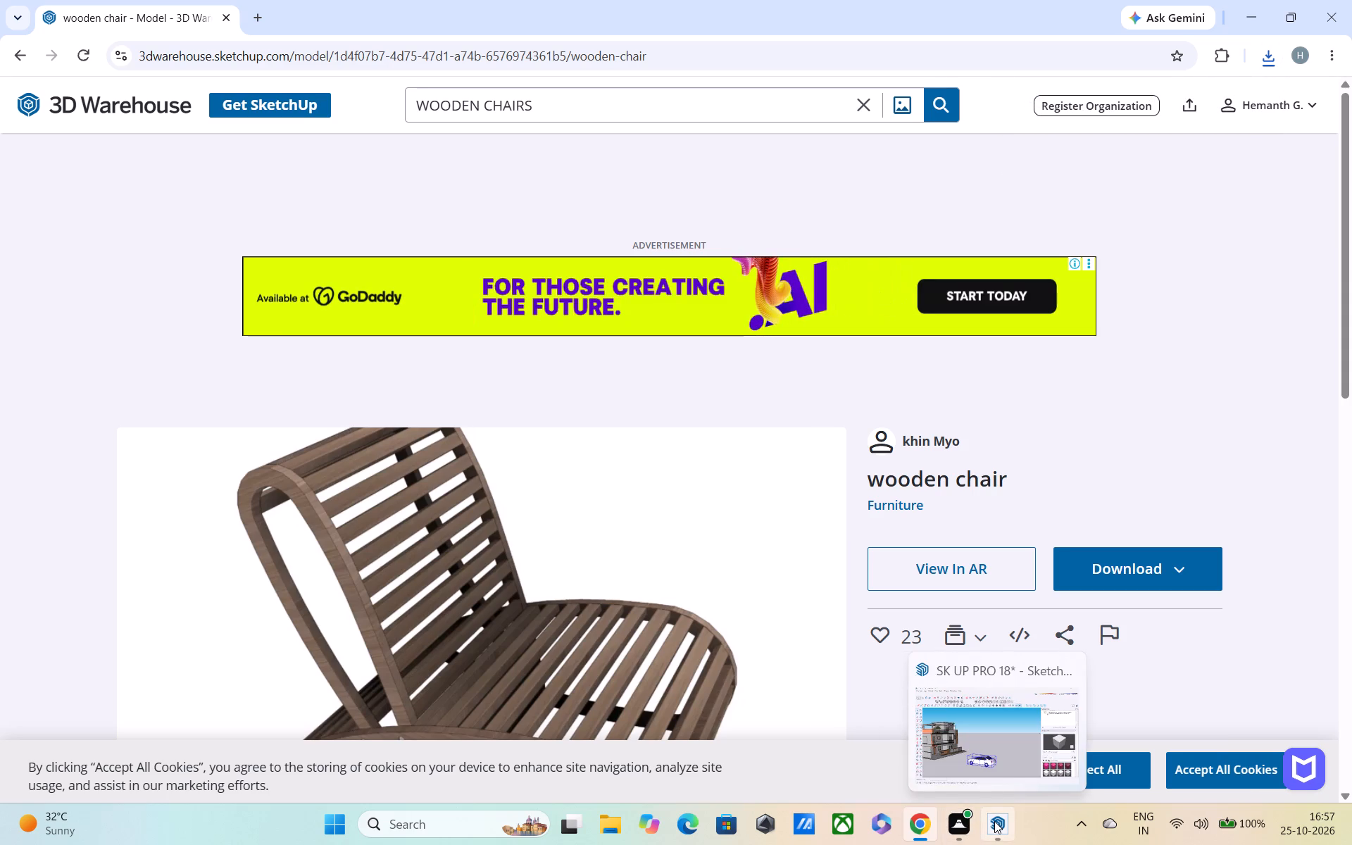
Switch to SketchUp and move the white car about 47' 8" onto the open ground in front of the house.
left_click(996, 774)
middle_click_drag(630, 646, 399, 675)
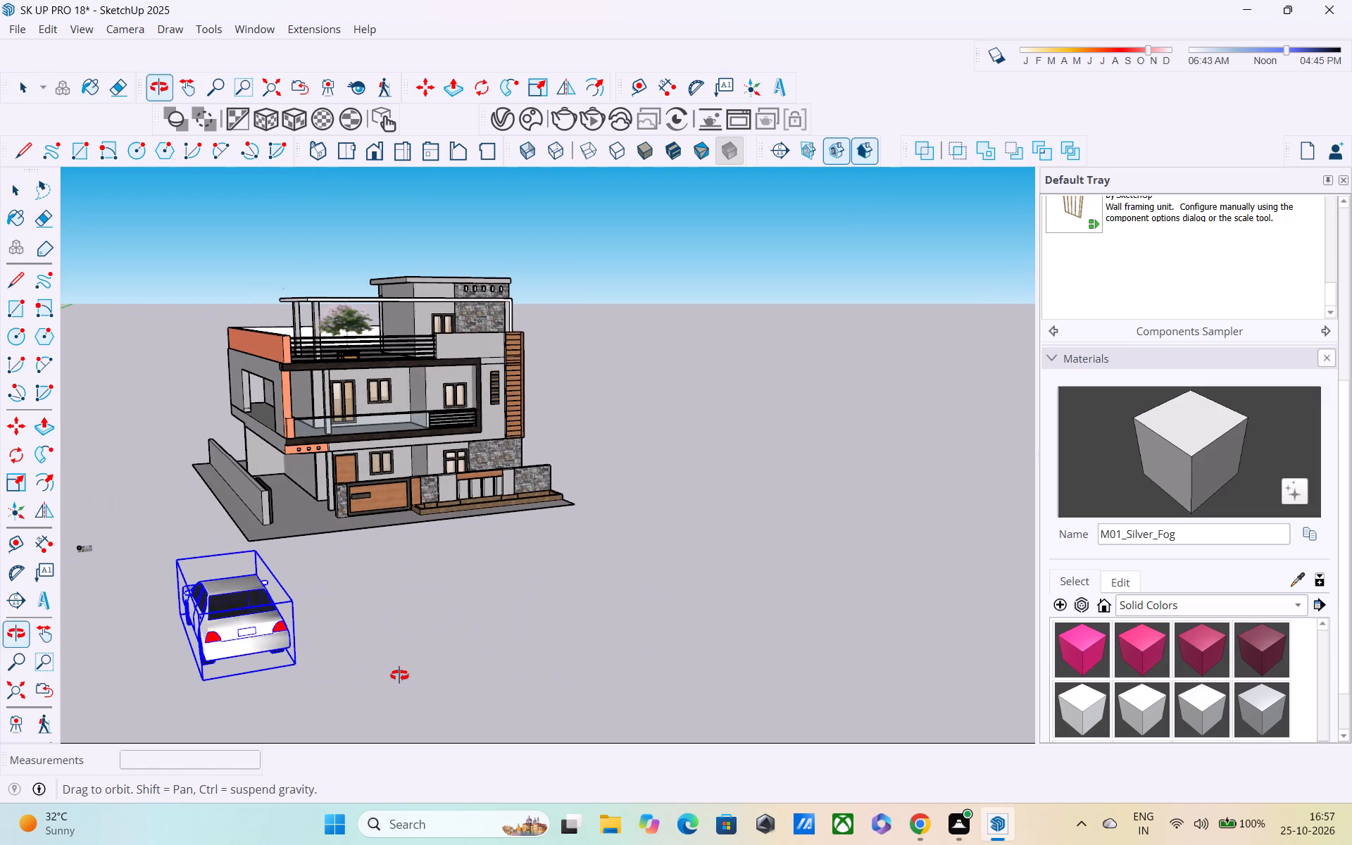
middle_click_drag(399, 675, 399, 675)
left_click(249, 627)
middle_click_drag(329, 627, 489, 634)
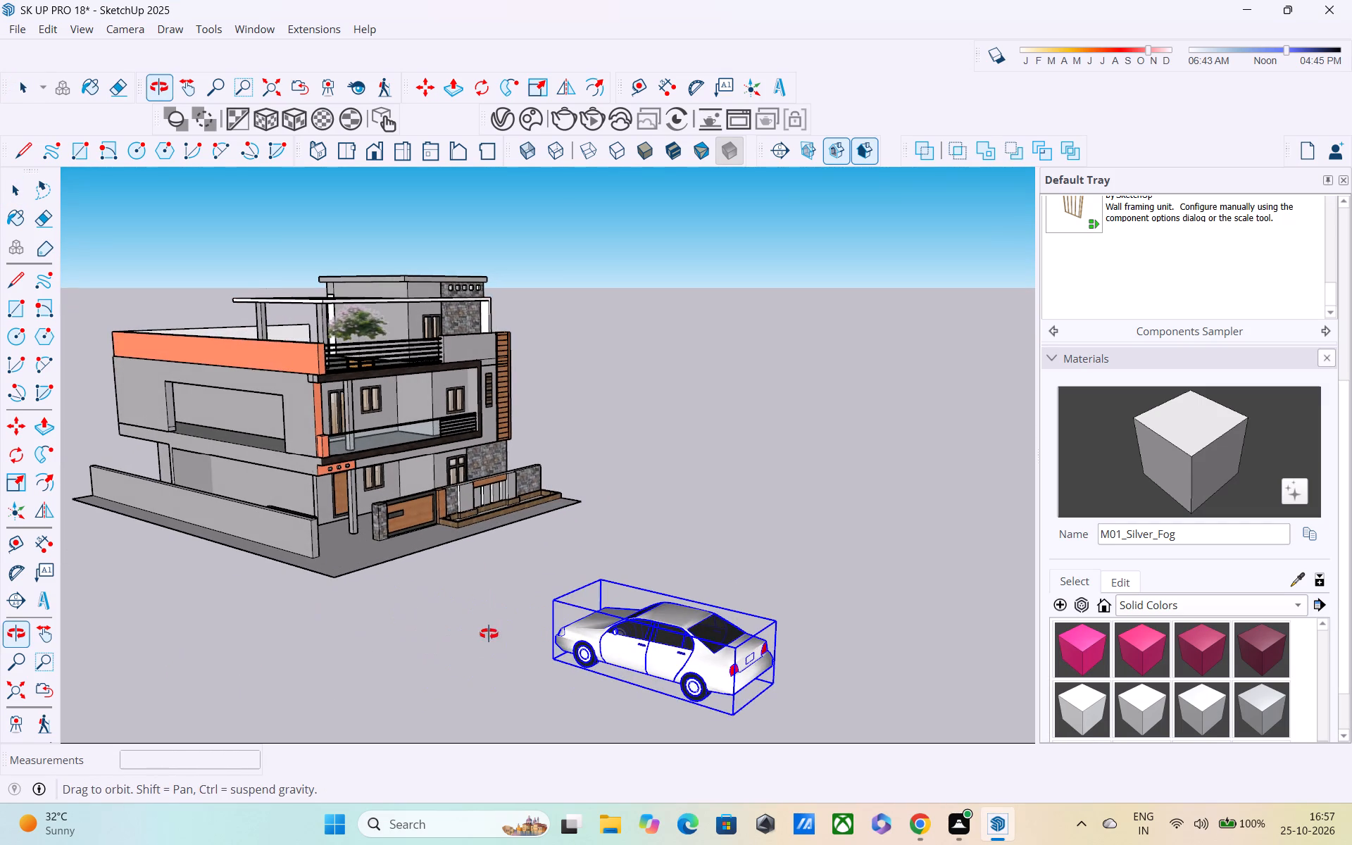
middle_click_drag(489, 634, 490, 634)
key("m")
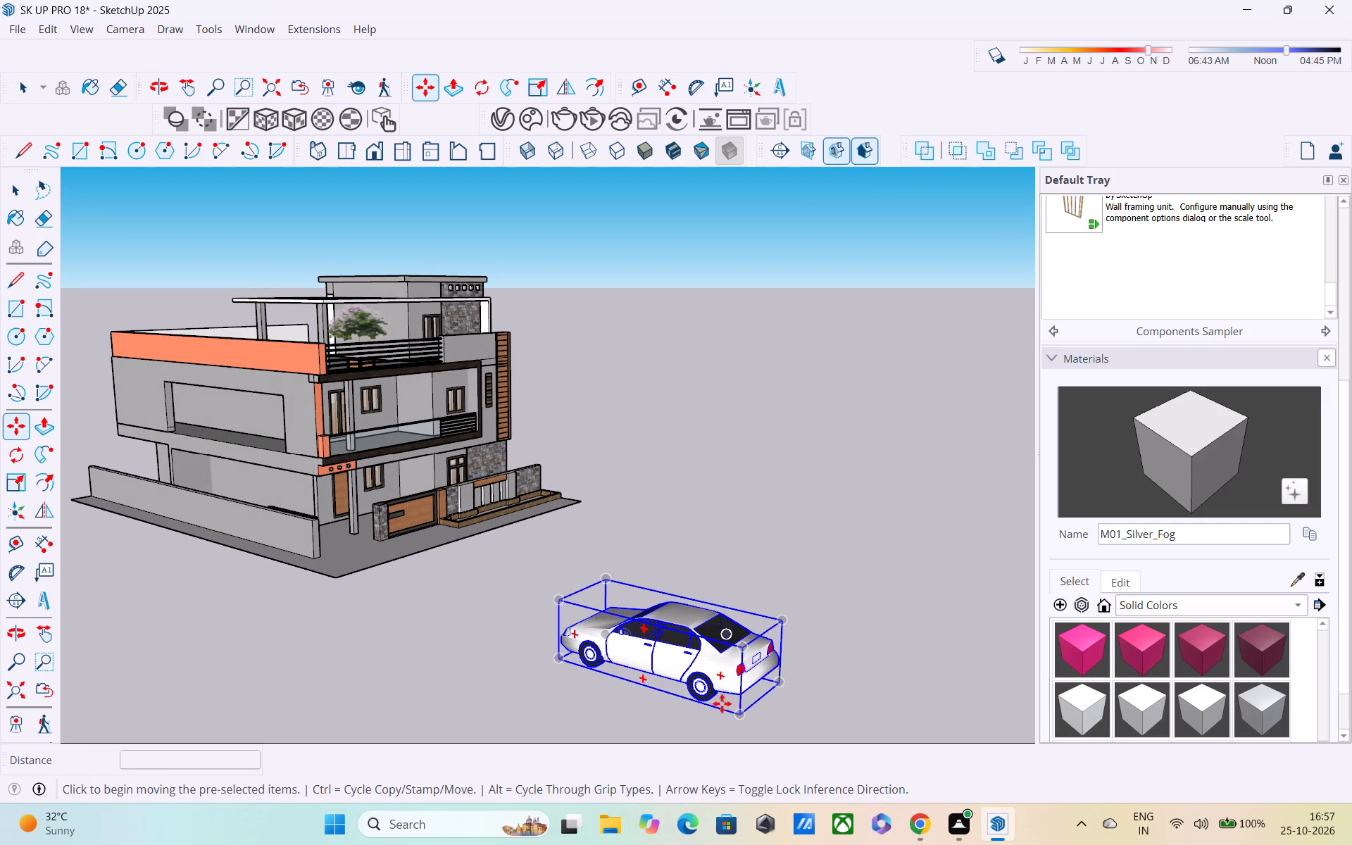
left_click(744, 715)
middle_click_drag(401, 601, 137, 633)
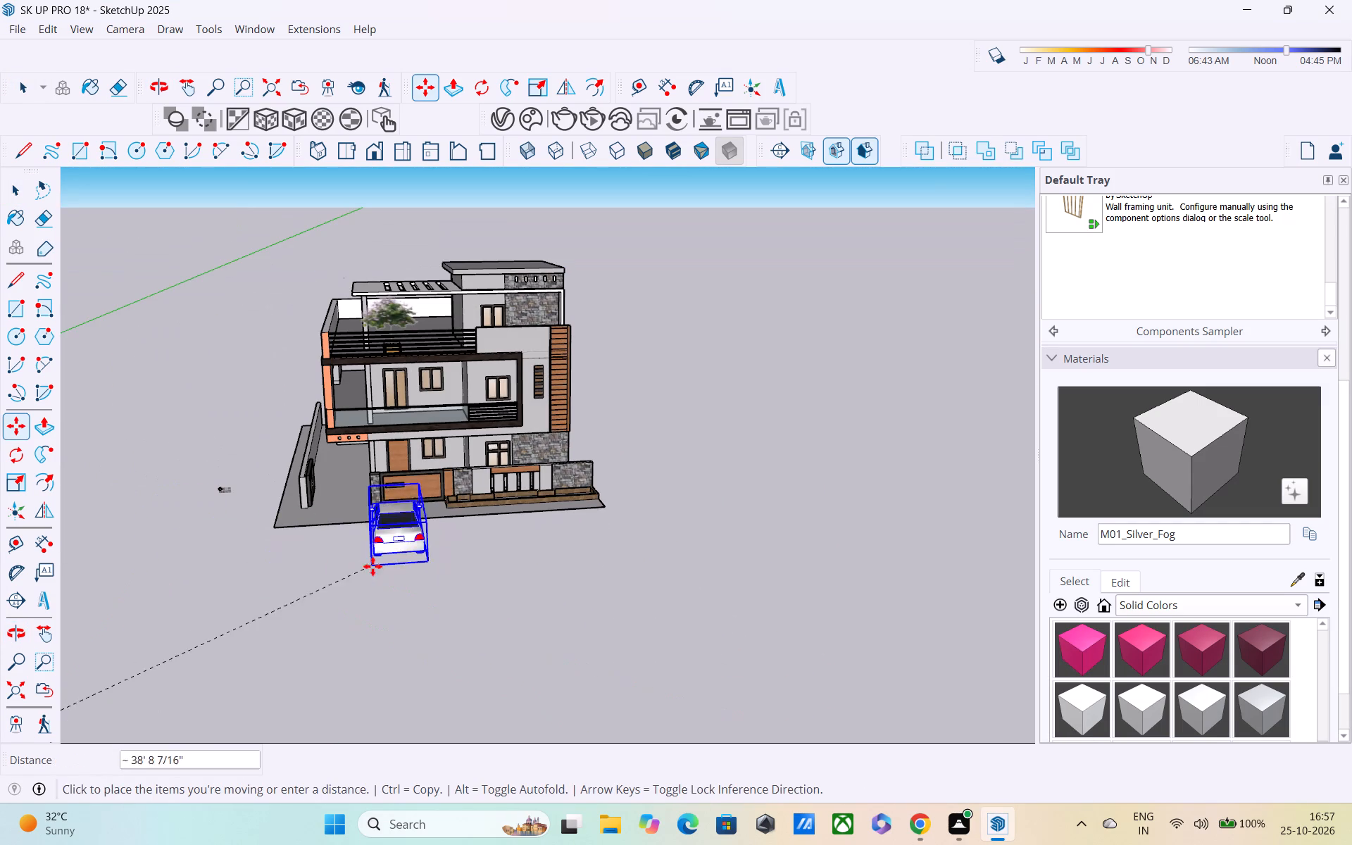
scroll(316, 521, "up", 1)
middle_click_drag(320, 501, 339, 444)
scroll(345, 448, "up", 2)
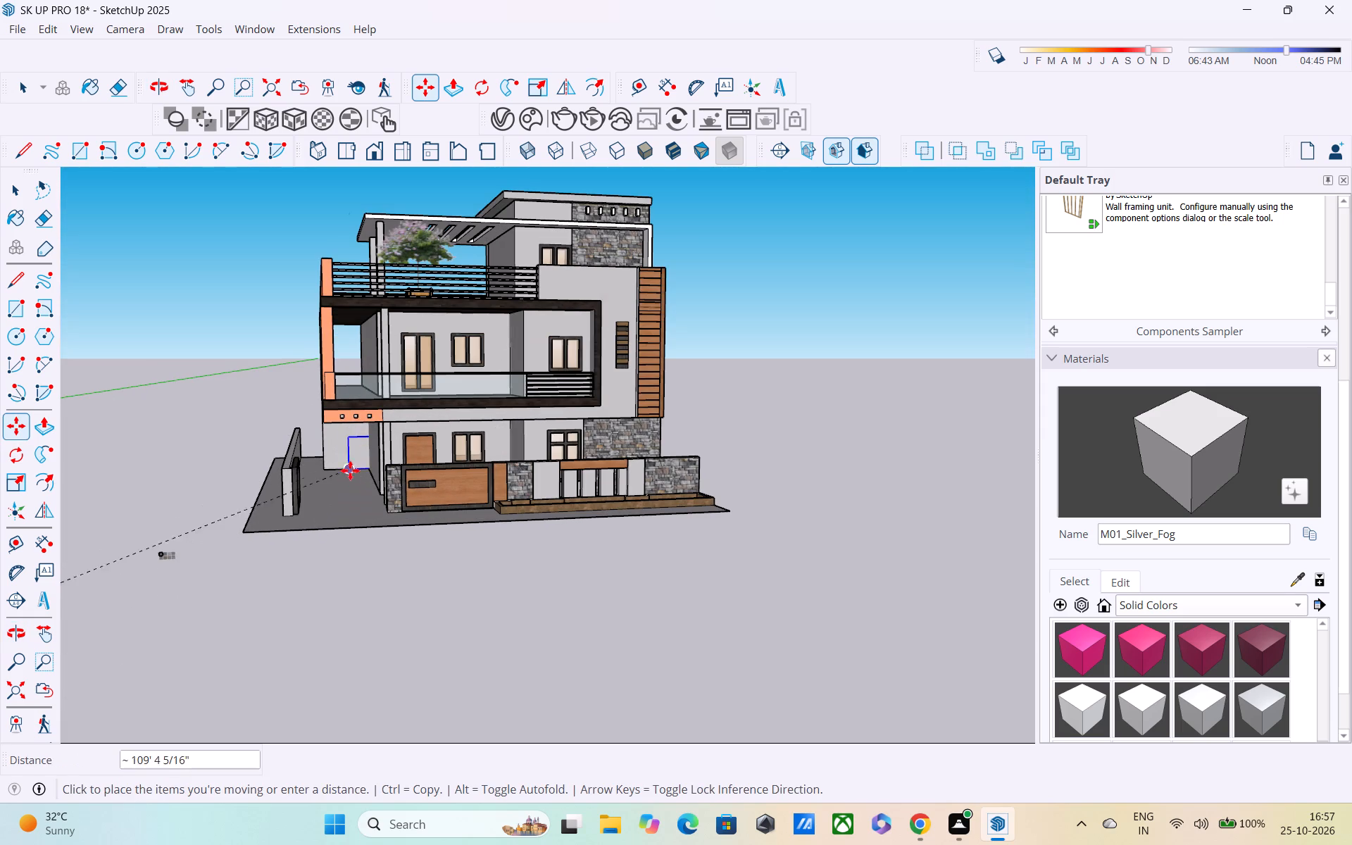
middle_click_drag(321, 502, 595, 610)
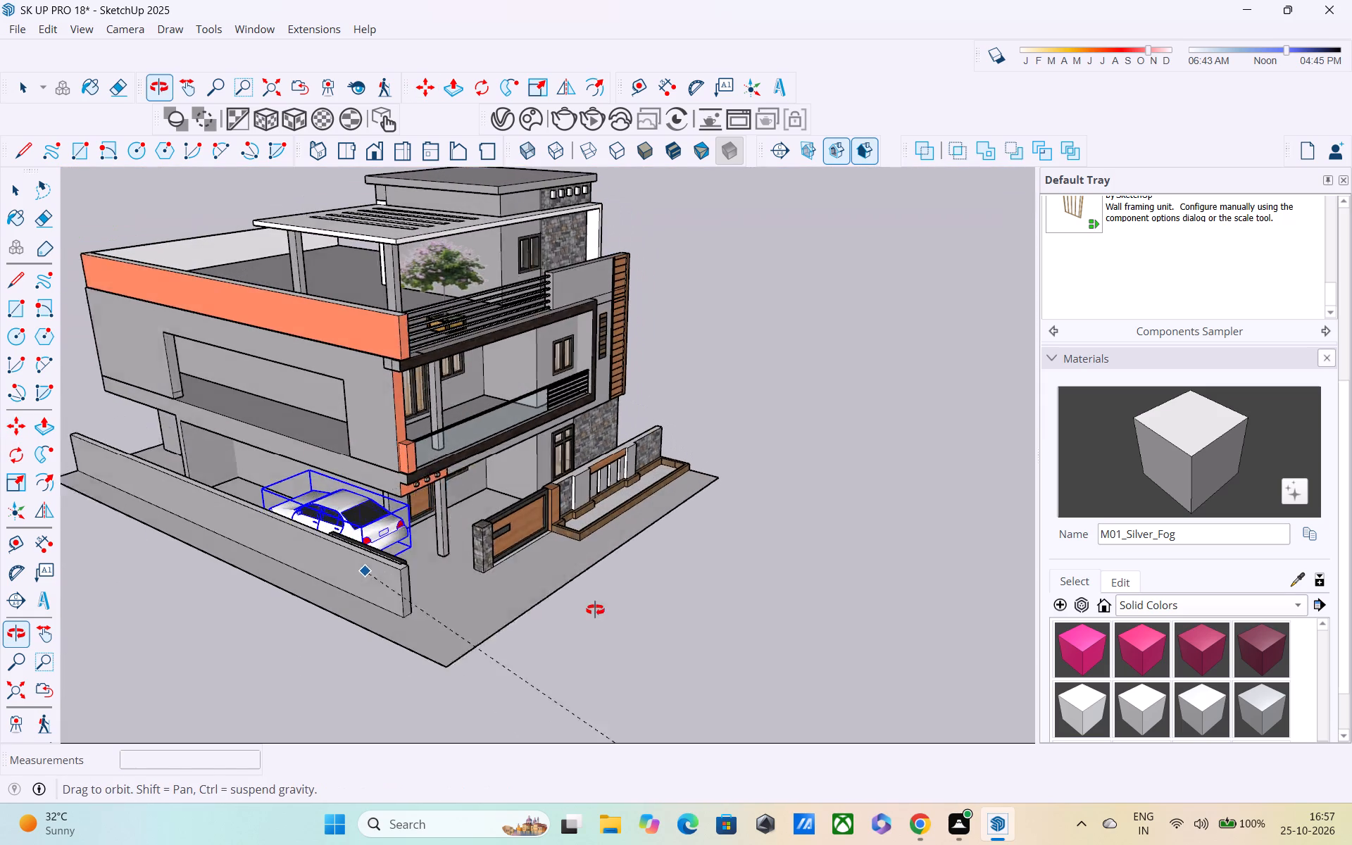
middle_click_drag(595, 610, 601, 612)
middle_click_drag(390, 581, 154, 560)
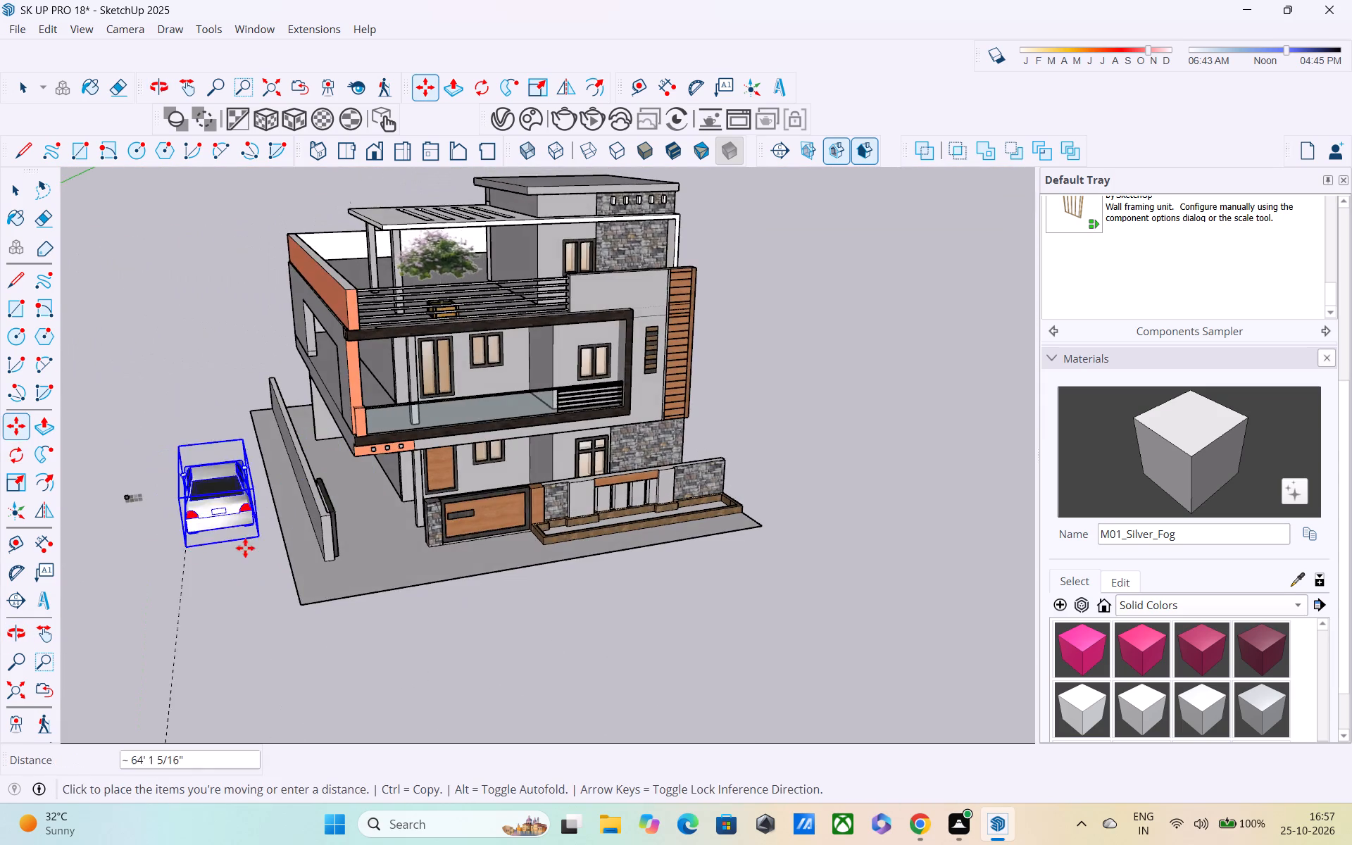
scroll(360, 556, "up", 3)
middle_click_drag(324, 533, 261, 465)
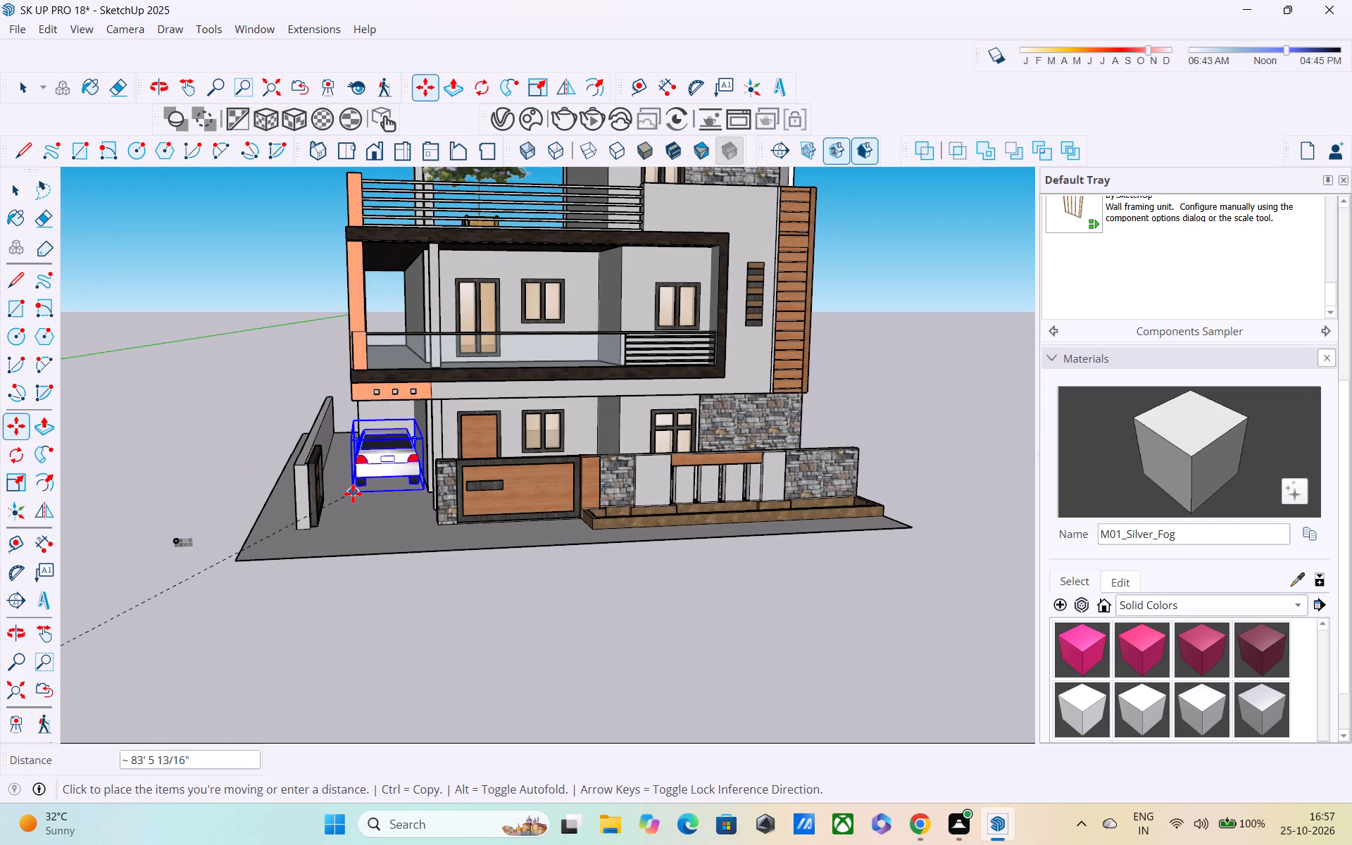
scroll(378, 536, "down", 2)
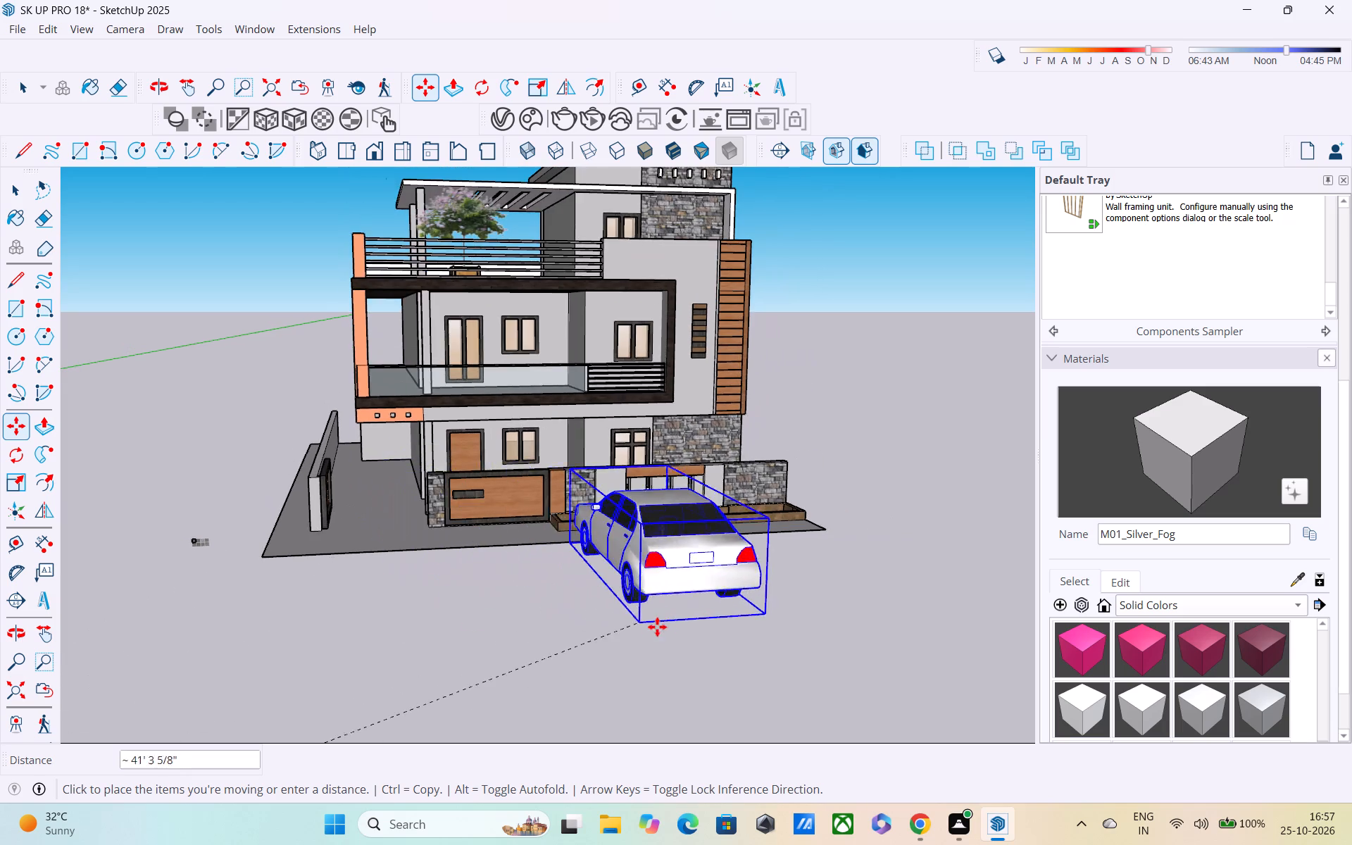
scroll(657, 627, "down", 3)
scroll(945, 613, "down", 3)
middle_click_drag(945, 620, 642, 475, "shift")
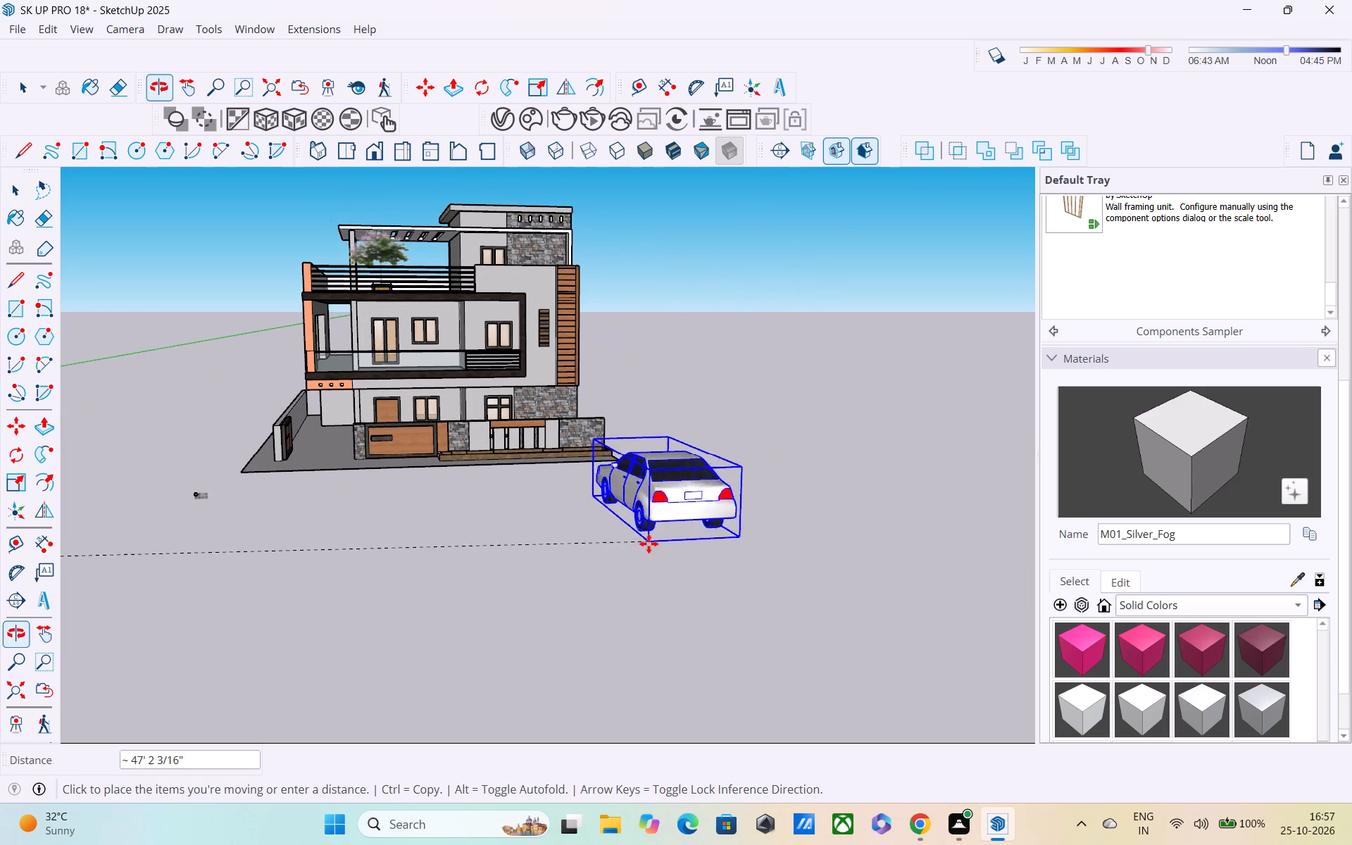
left_click(673, 601)
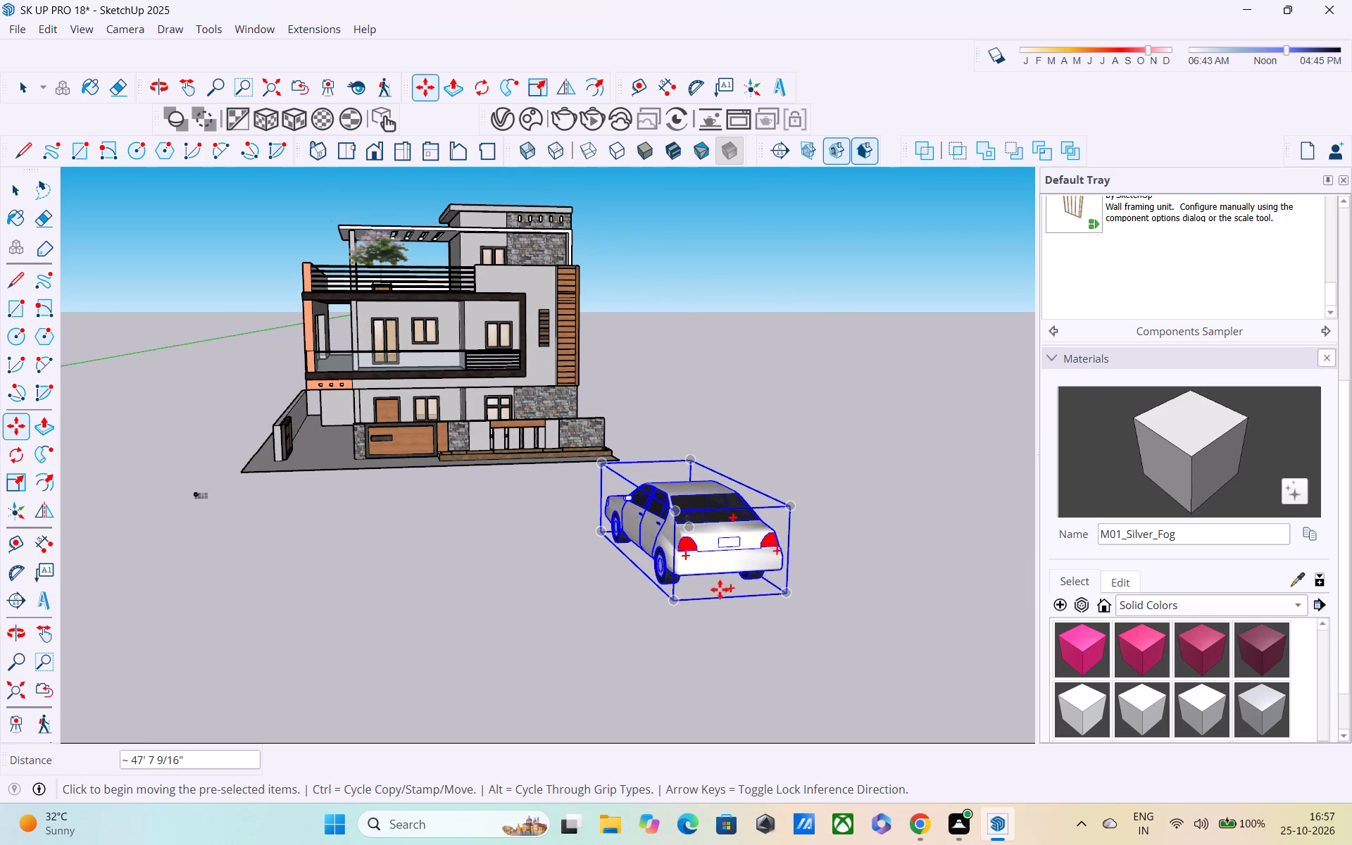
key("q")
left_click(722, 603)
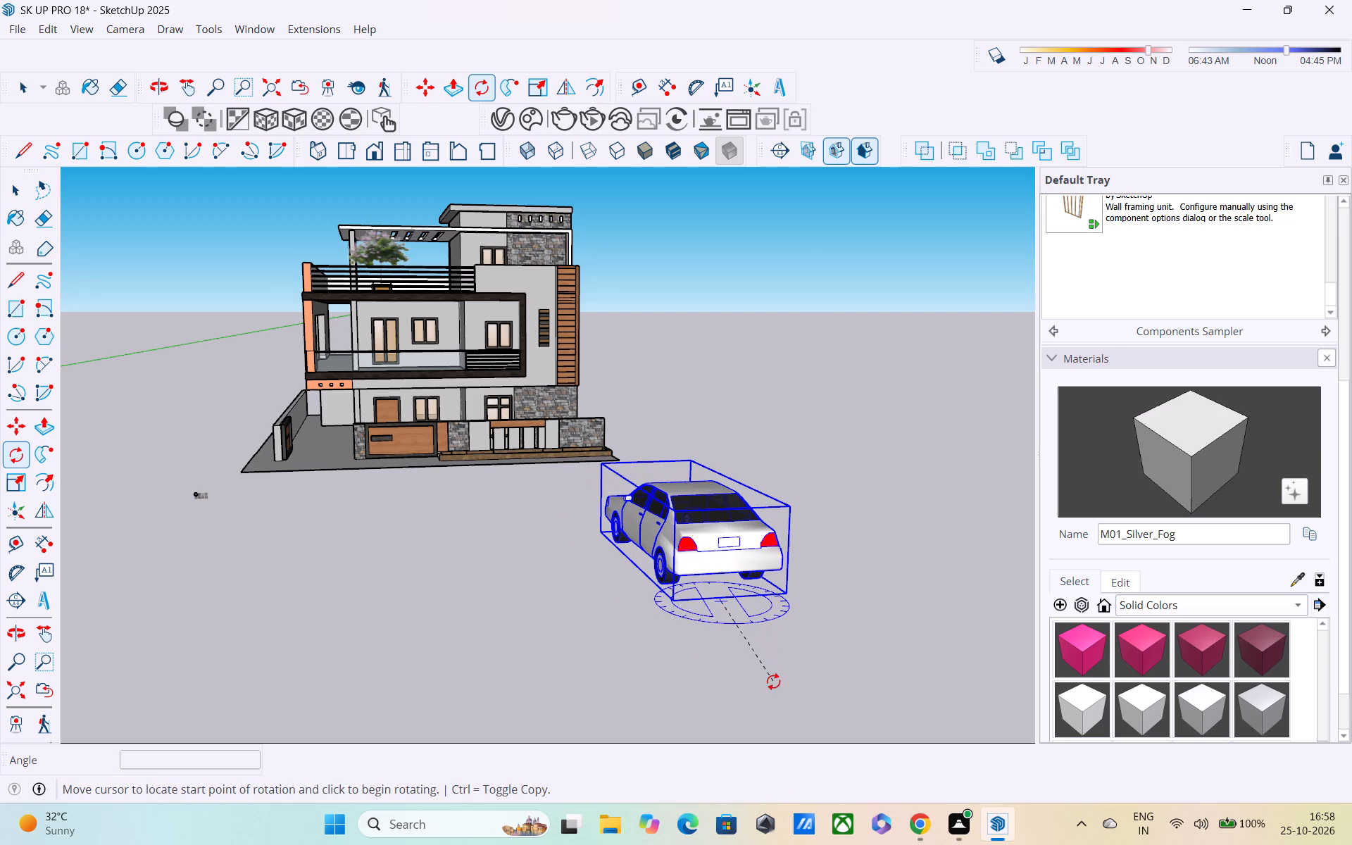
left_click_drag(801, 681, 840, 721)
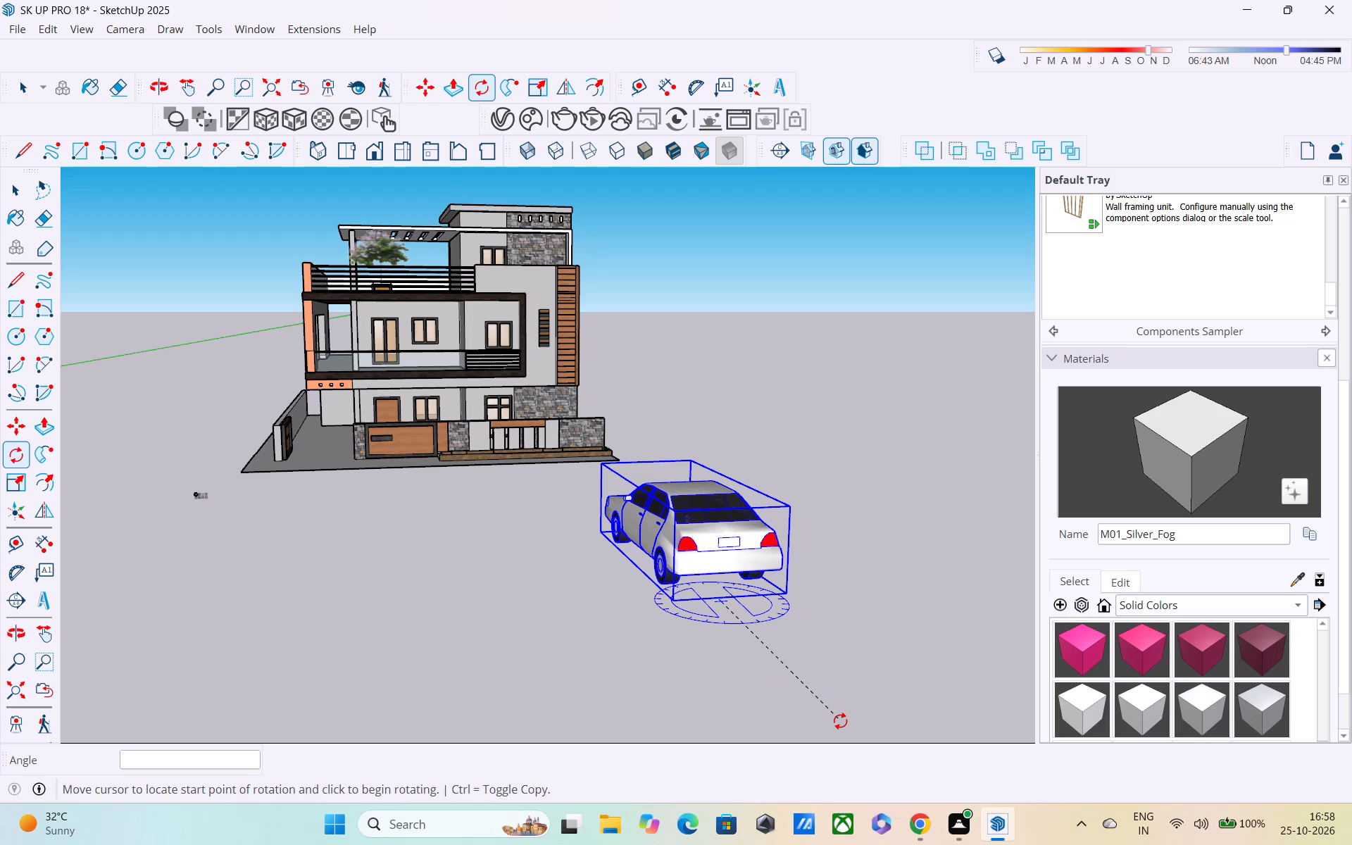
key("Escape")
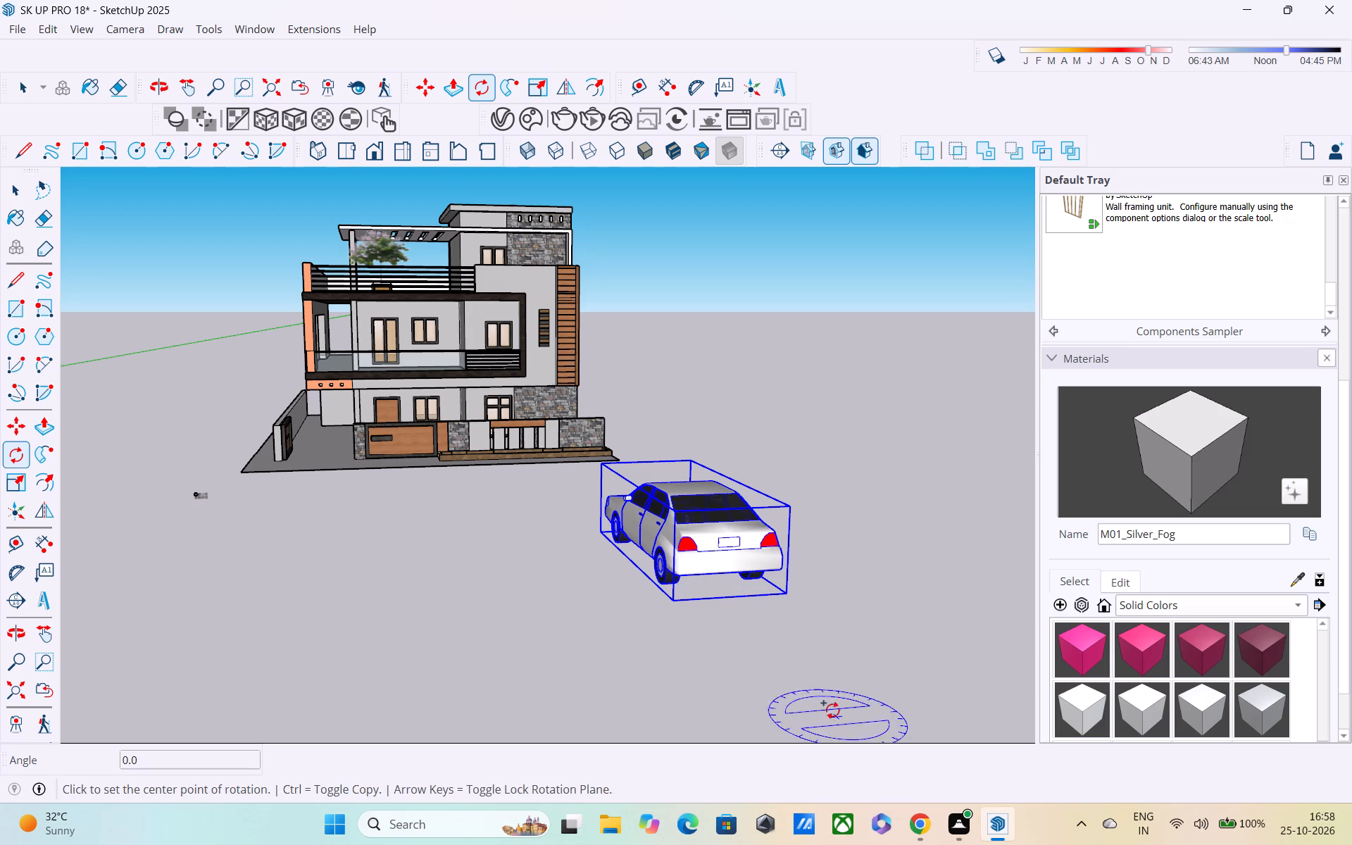
Make a copy of the car rotated 180 degrees about a point on the ground just behind its rear bumper.
left_click(752, 614)
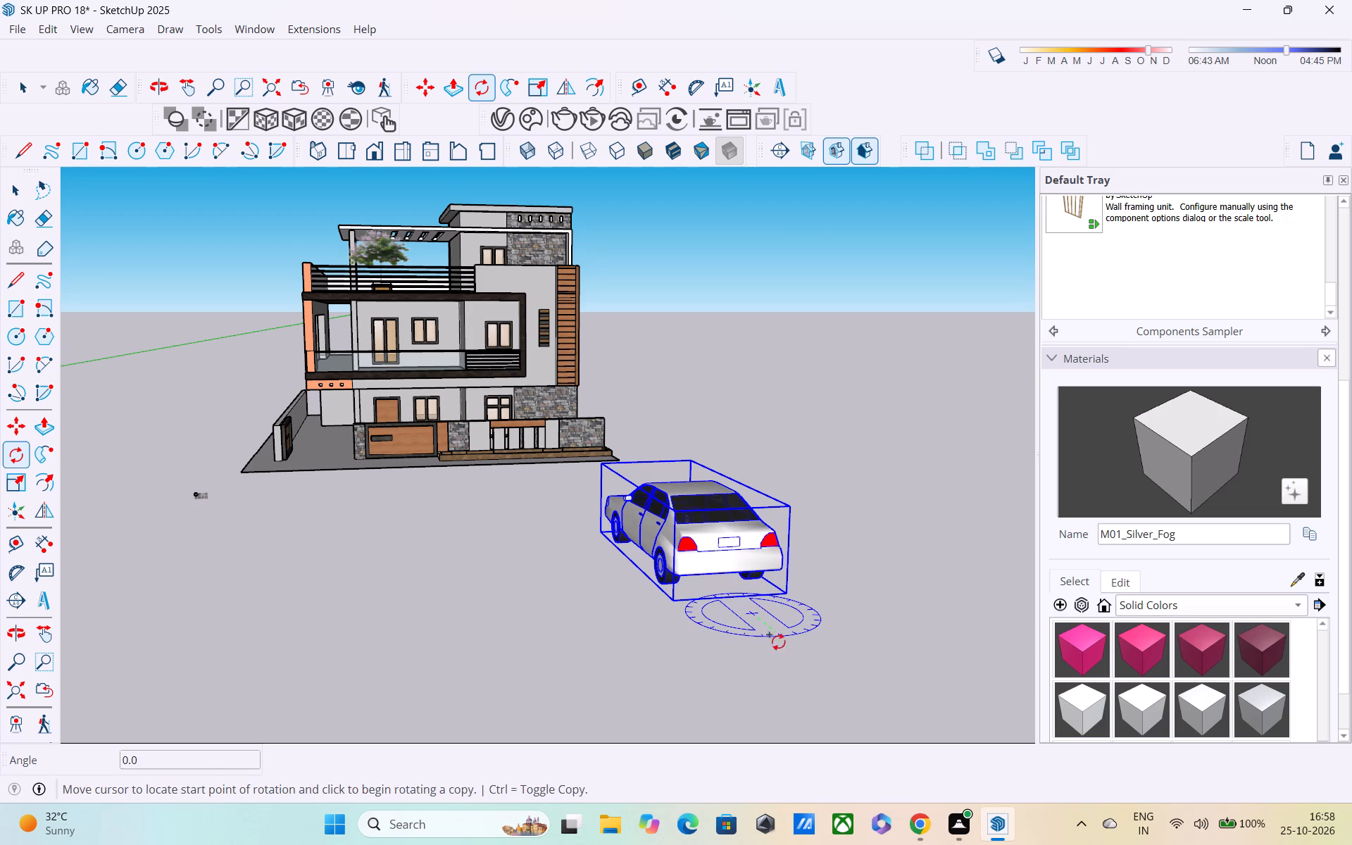
left_click(827, 689)
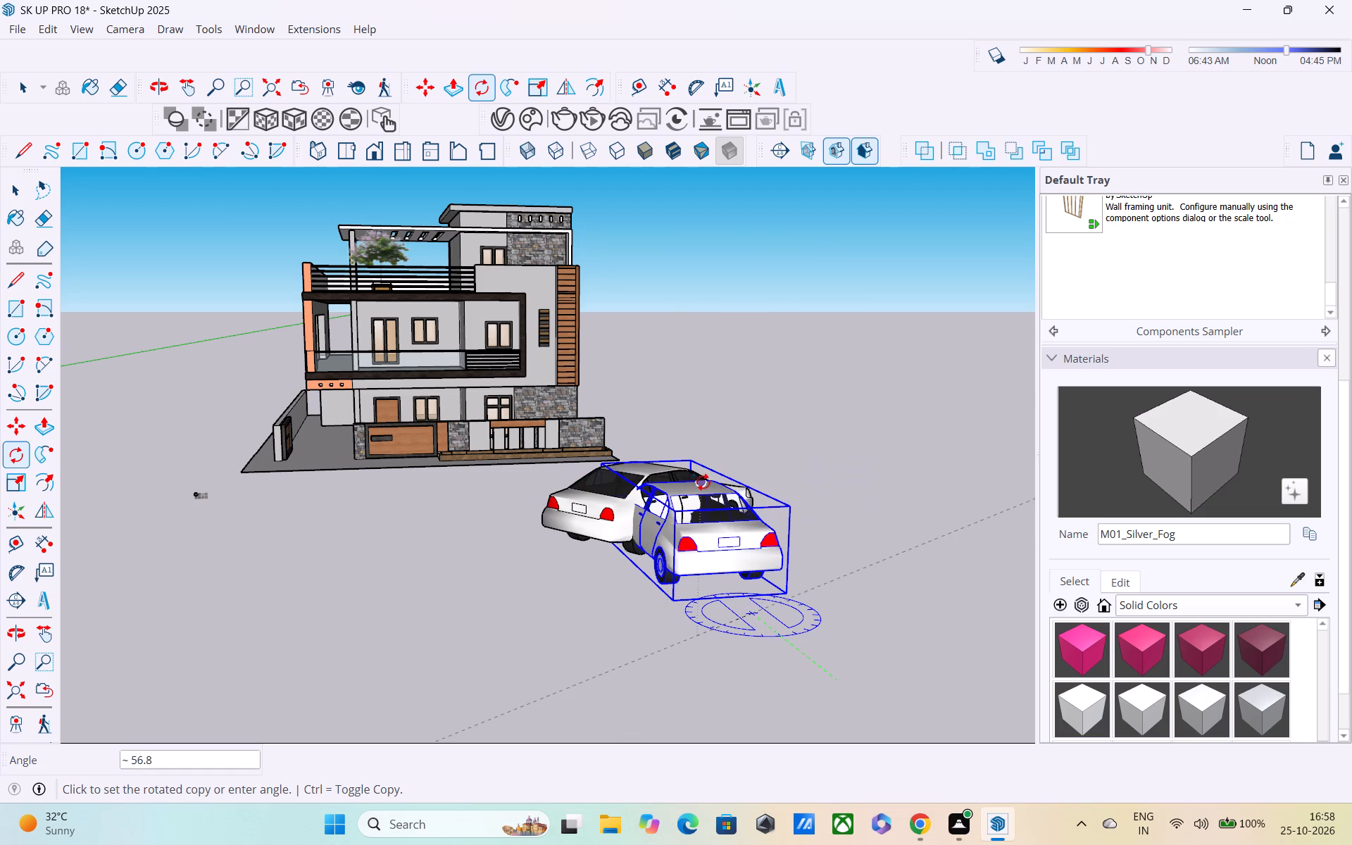
type("180")
key("Return")
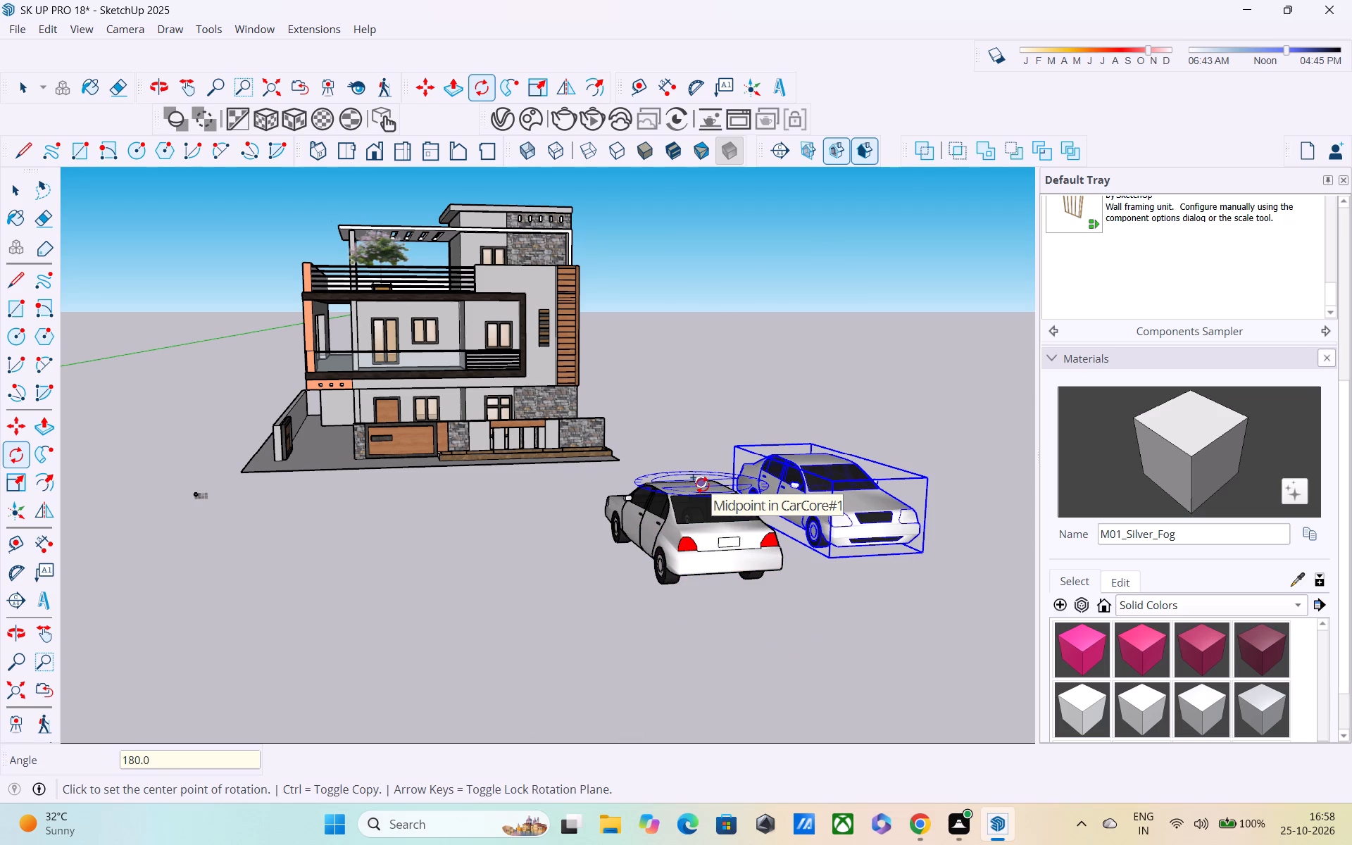
key("space")
Move the rotated car copy onto the driveway beside the house, inside the open gate and facing the street.
middle_click_drag(865, 558, 846, 549)
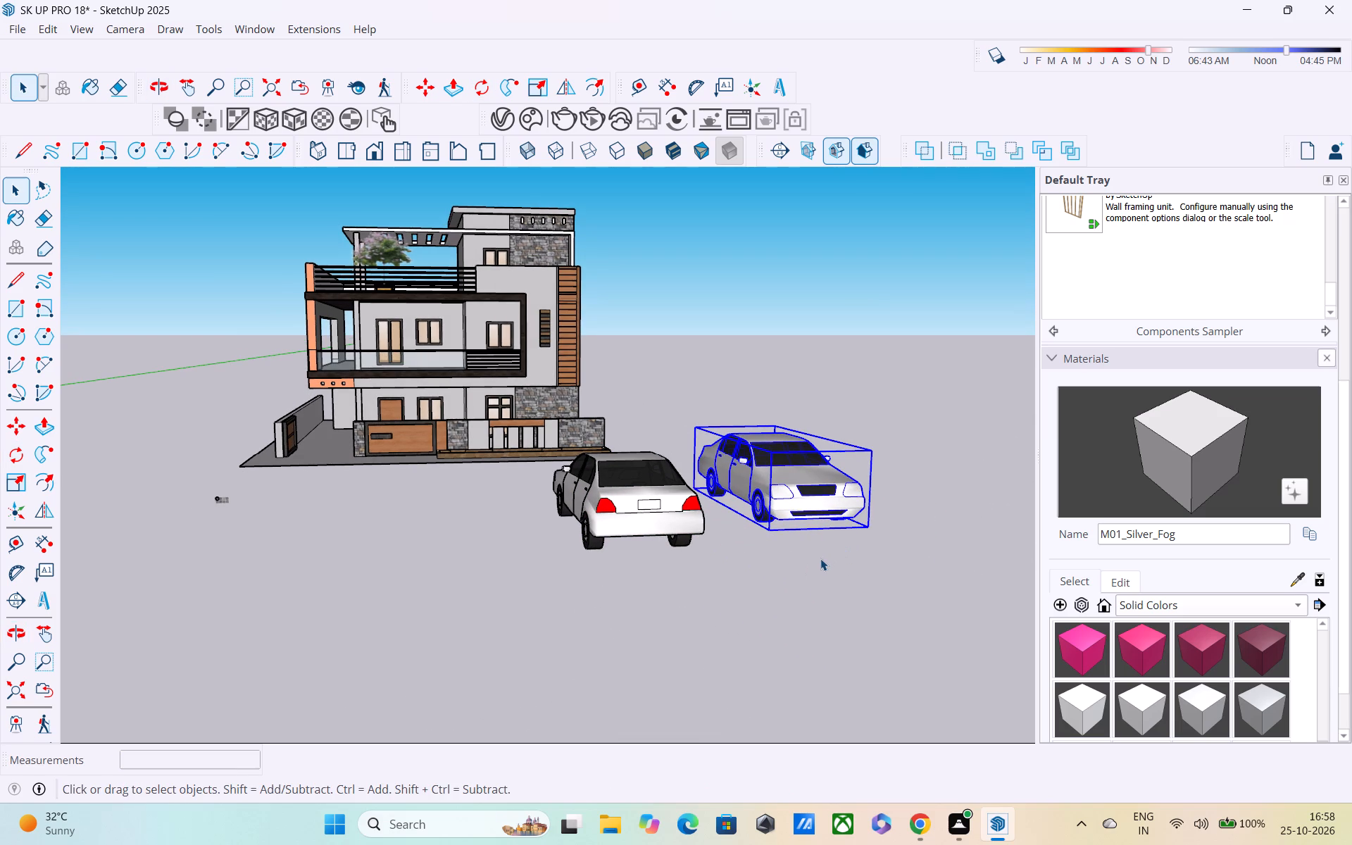
key("m")
left_click(781, 530)
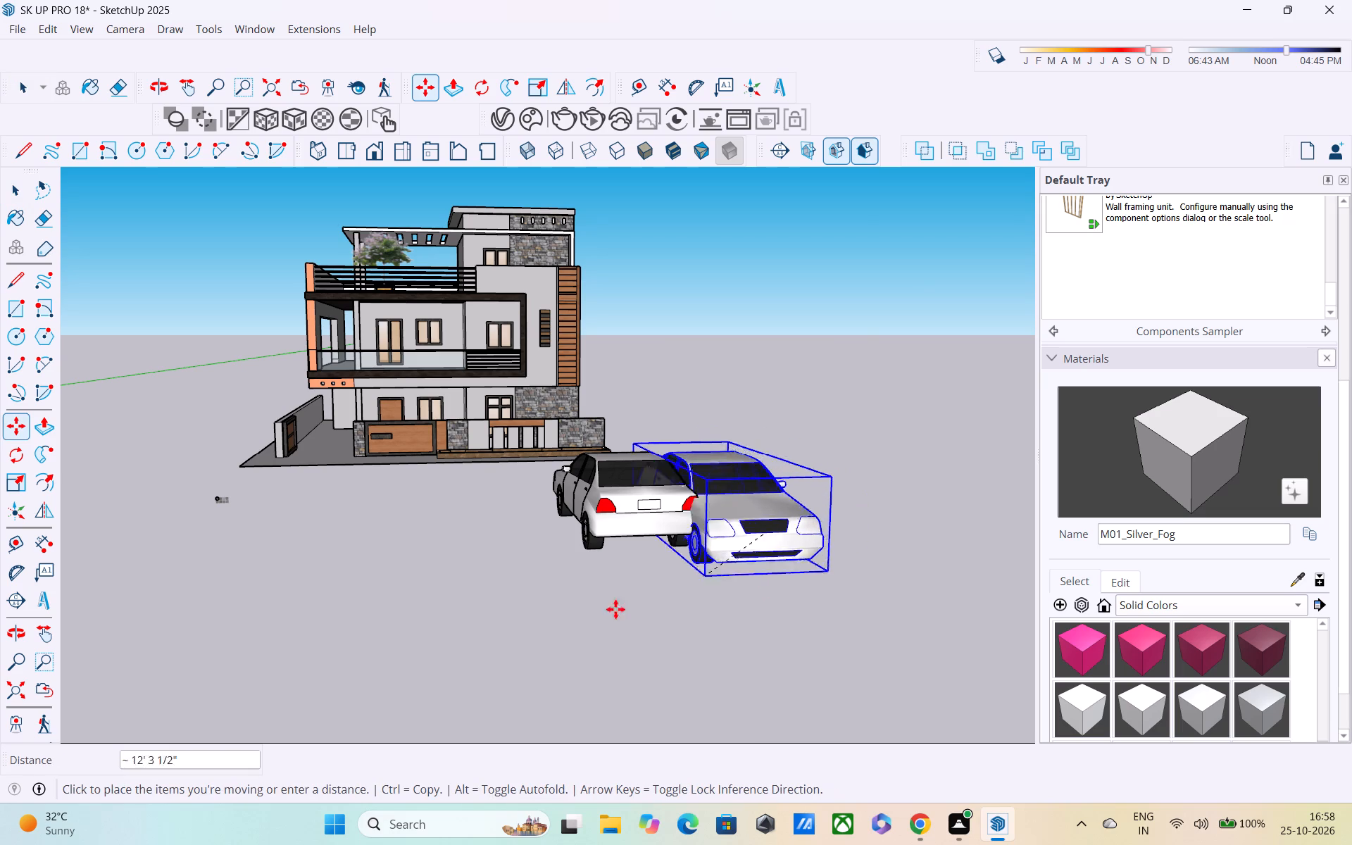
scroll(202, 520, "up", 2)
middle_click_drag(250, 501, 301, 545)
scroll(262, 497, "up", 3)
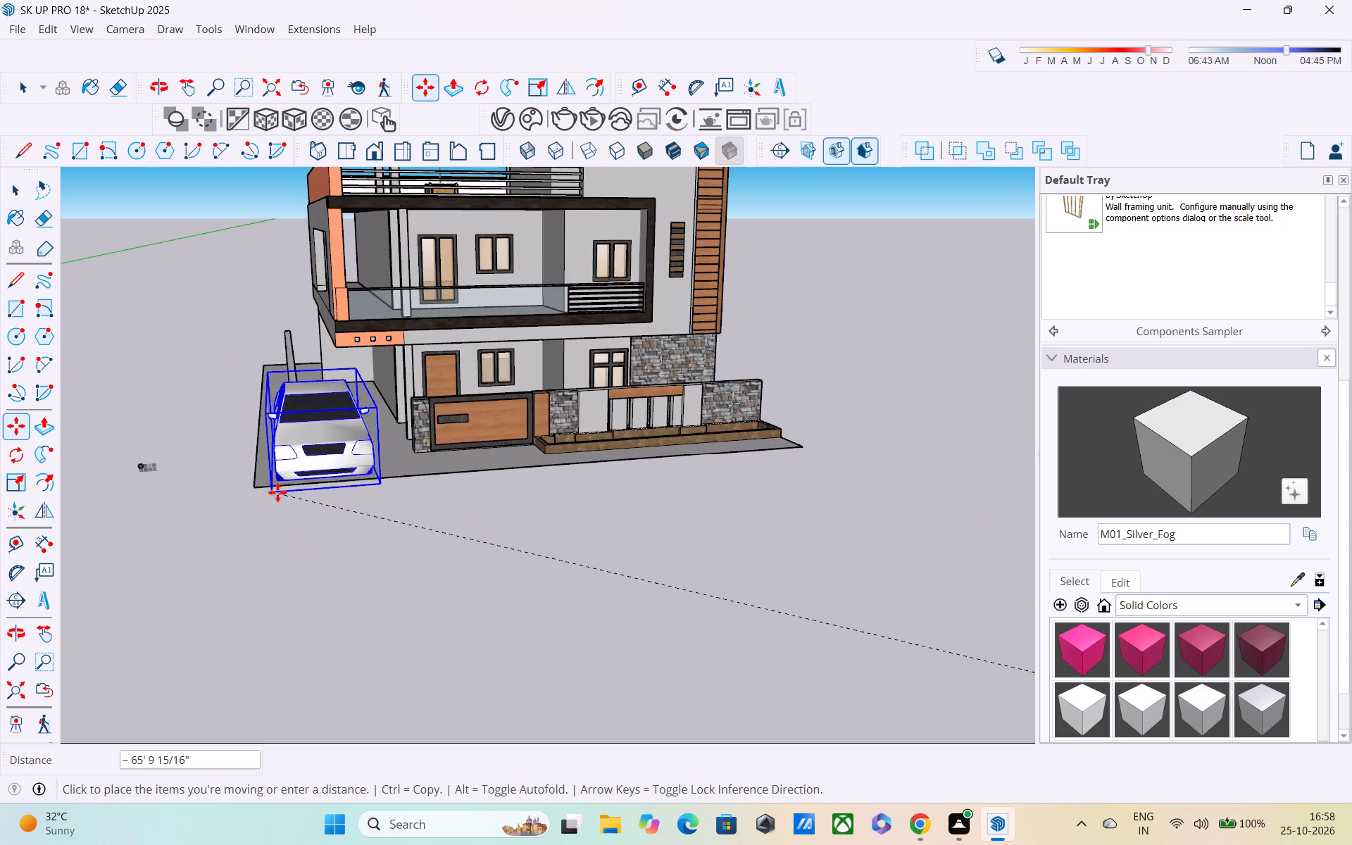
scroll(330, 478, "up", 4)
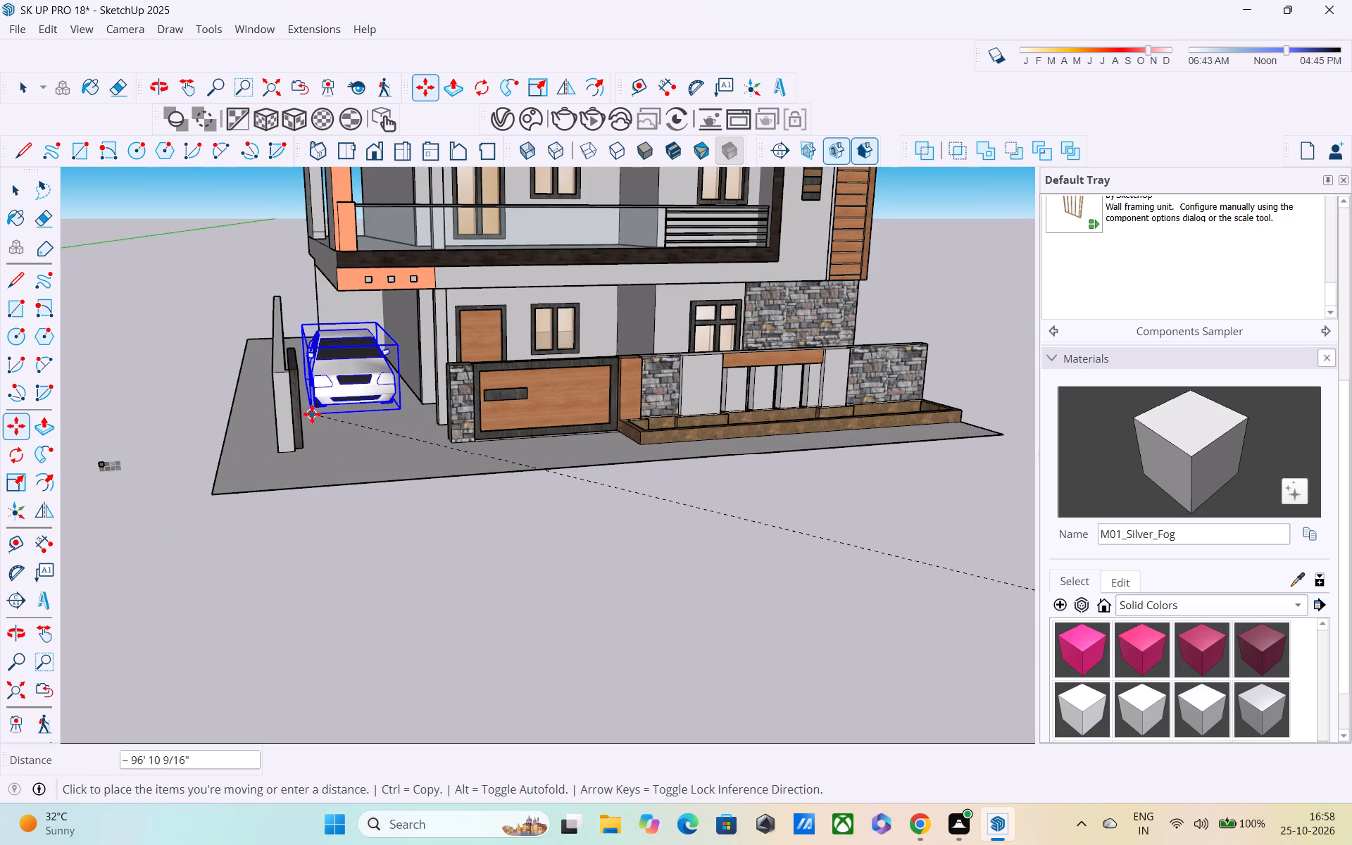
left_click(312, 407)
key("space")
left_click(227, 390)
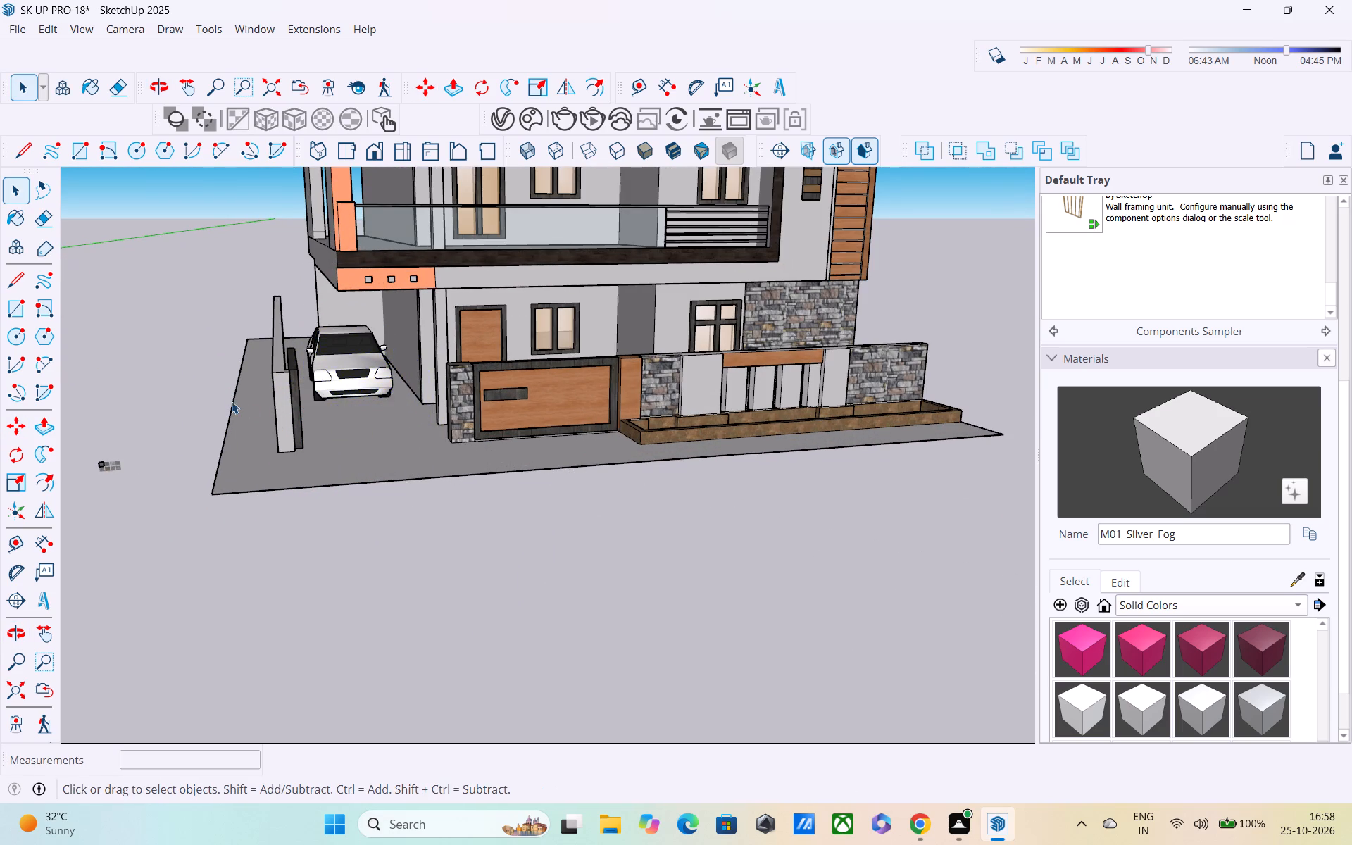
Delete the original car standing on the open ground in front of the house.
middle_click_drag(273, 430, 183, 289)
scroll(234, 373, "down", 4)
middle_click_drag(442, 469, 494, 596)
scroll(606, 588, "down", 1)
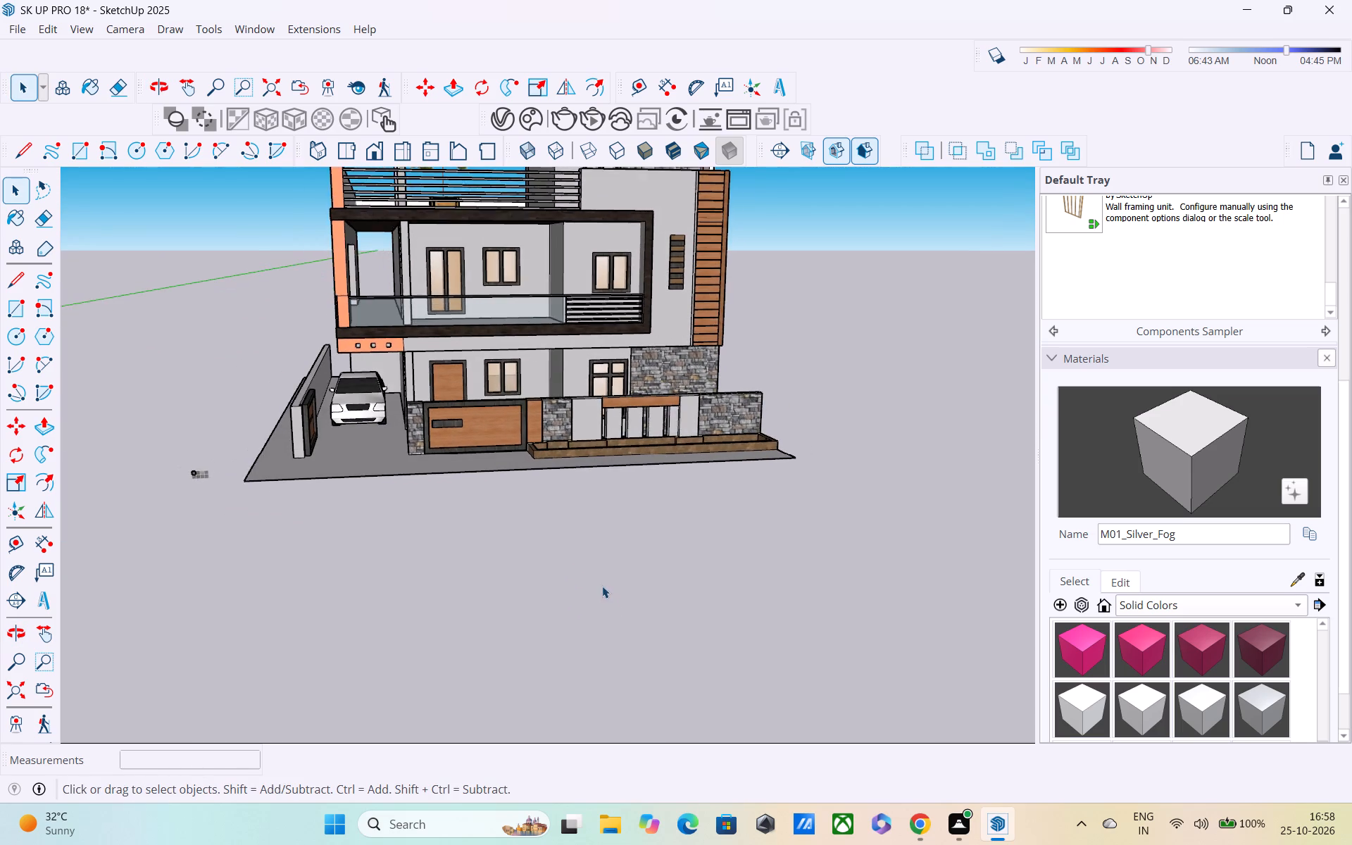
scroll(602, 586, "down", 1)
middle_click_drag(596, 582, 296, 492, "shift")
left_click(541, 594)
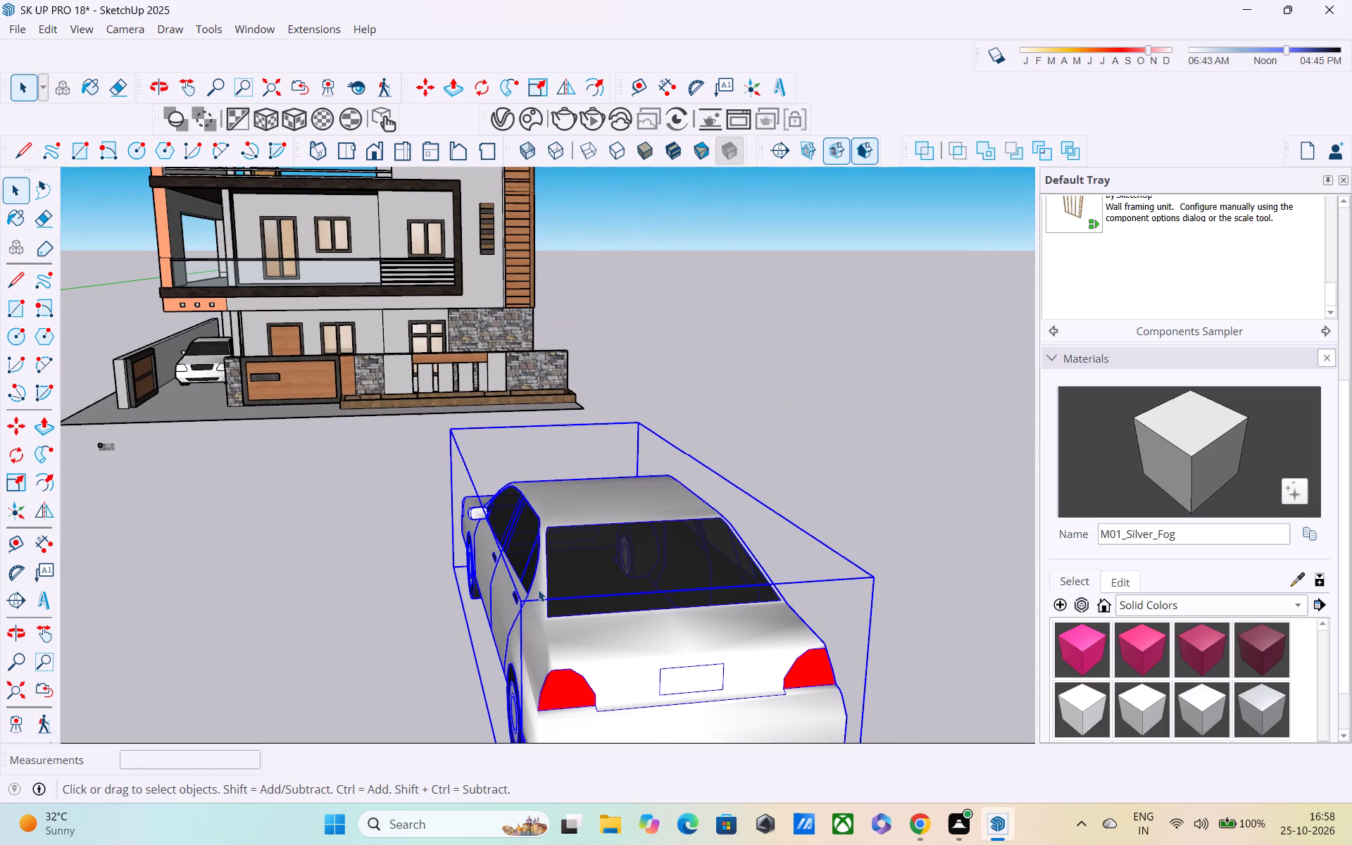
key("Delete")
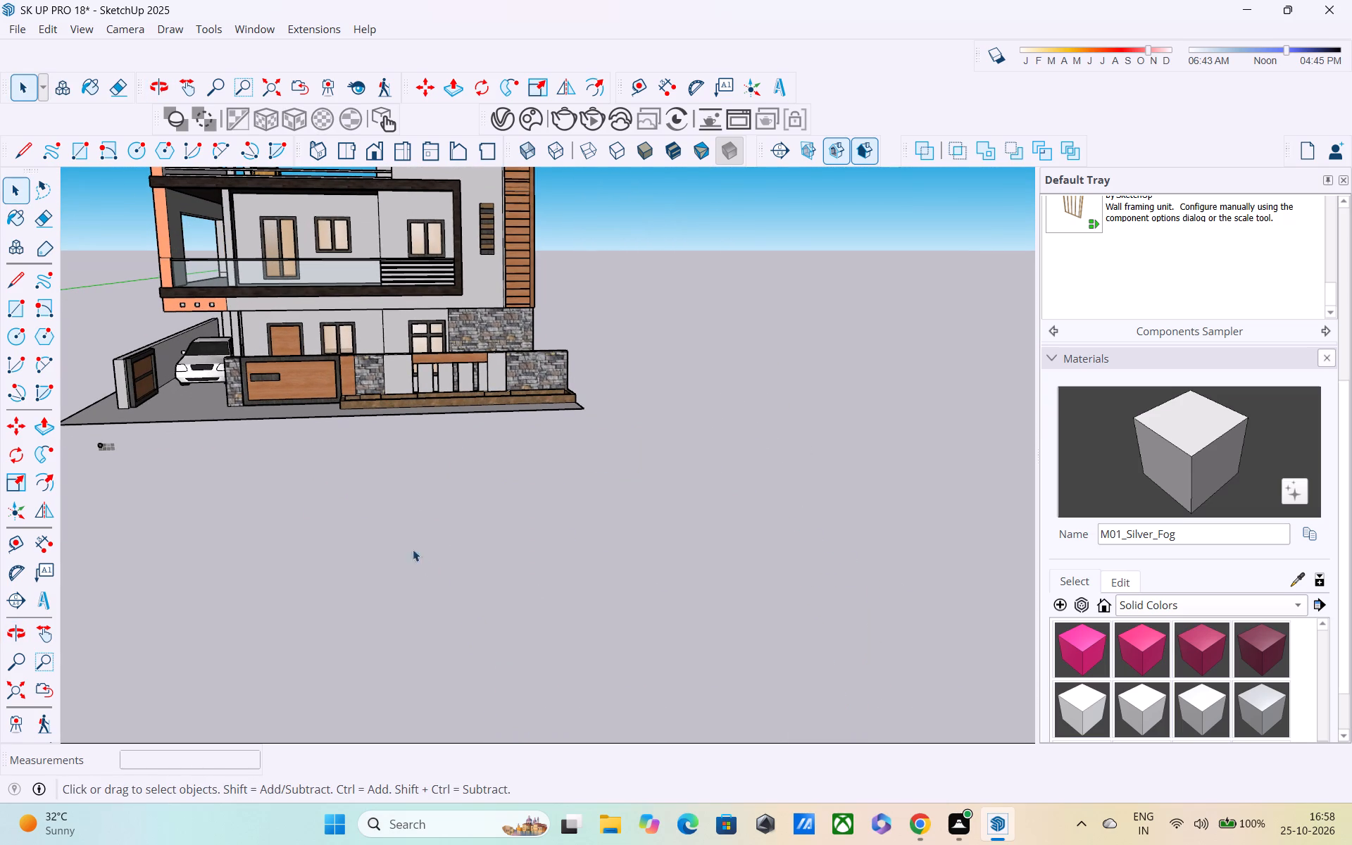
Draw a vertical 5' line on the front boundary wall's inner face, about 11" from its corner at the side without the driveway.
middle_click_drag(318, 499, 338, 499)
middle_click_drag(347, 504, 506, 516, "shift")
middle_click_drag(464, 459, 415, 537)
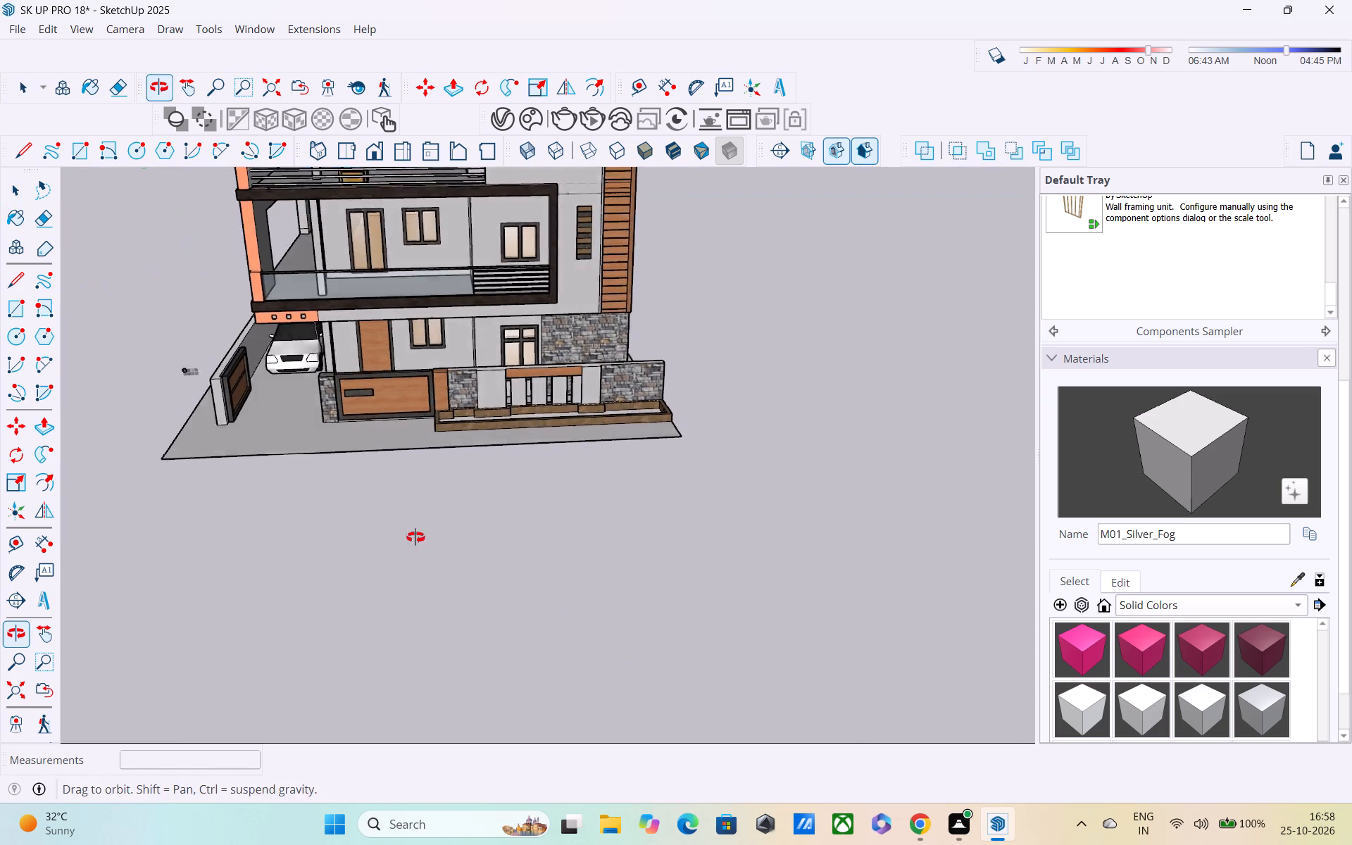
middle_click_drag(415, 537, 396, 553)
middle_click_drag(382, 518, 499, 593, "shift")
middle_click_drag(470, 539, 395, 439, "shift")
middle_click_drag(447, 468, 349, 551)
middle_click_drag(471, 532, 241, 574)
scroll(617, 470, "down", 2)
middle_click_drag(616, 456, 303, 447)
middle_click_drag(775, 432, 684, 433)
scroll(753, 432, "up", 1)
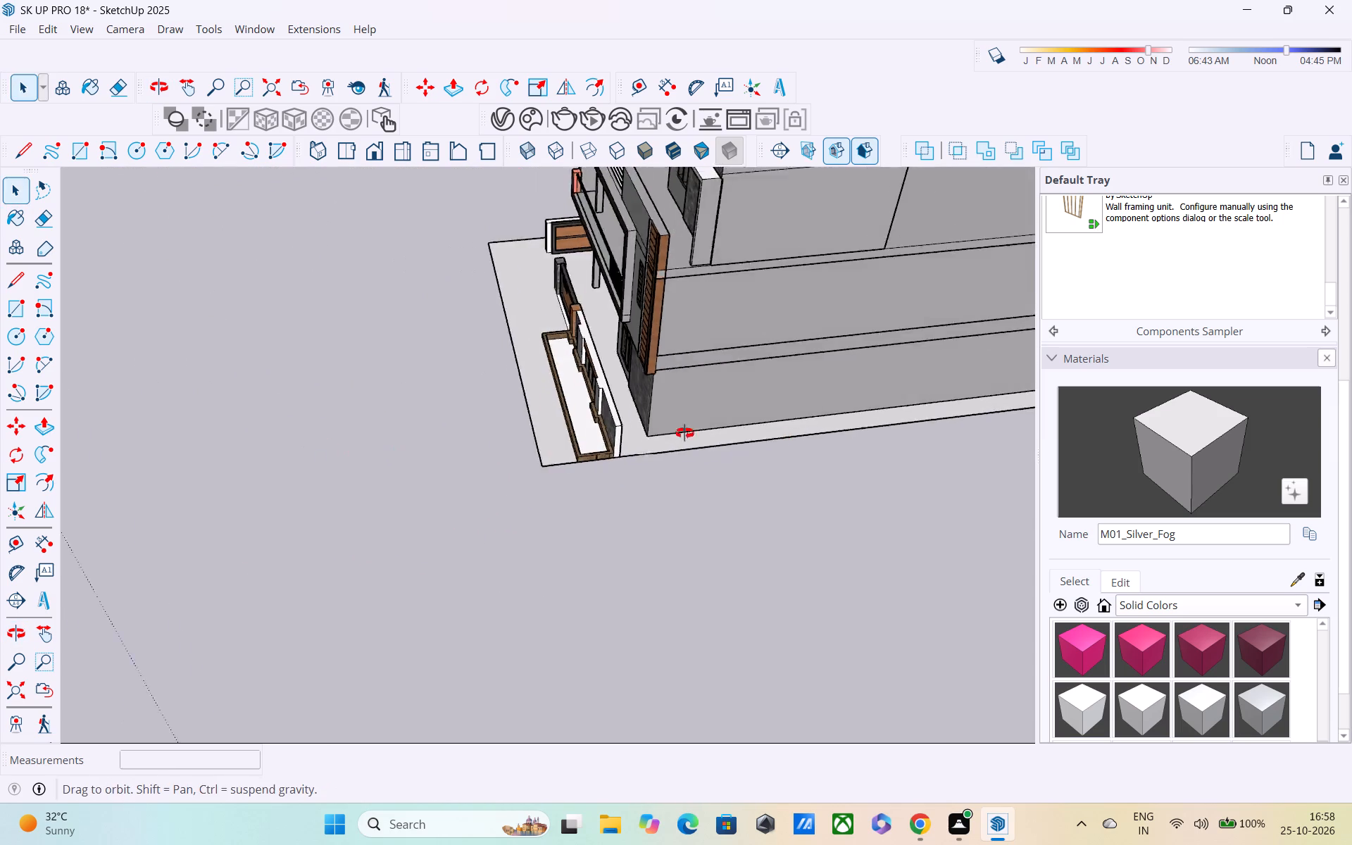
middle_click_drag(684, 433, 442, 387)
scroll(611, 481, "up", 1)
scroll(611, 480, "down", 1)
scroll(610, 480, "up", 3)
middle_click_drag(542, 446, 478, 367)
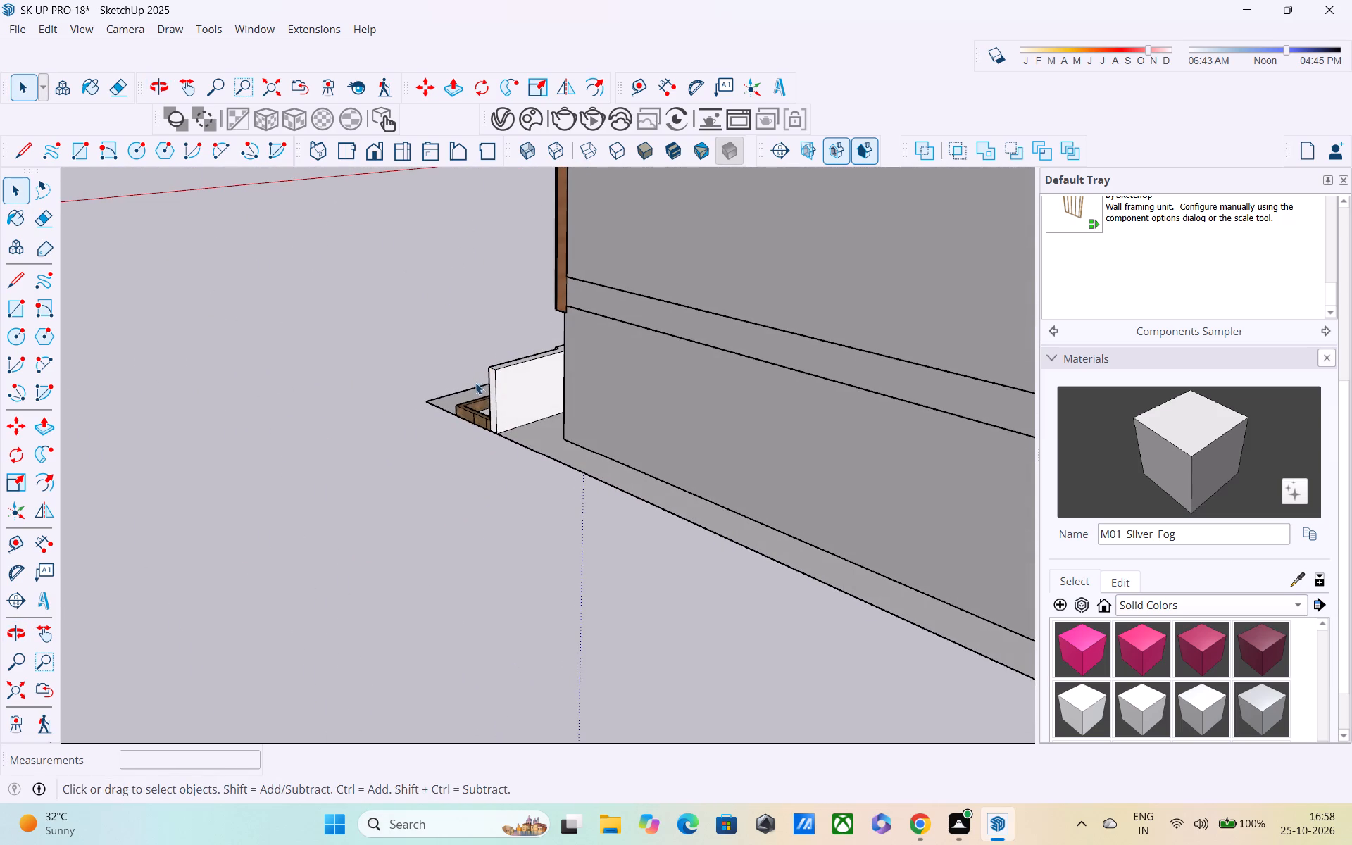
key("l")
scroll(487, 382, "up", 6)
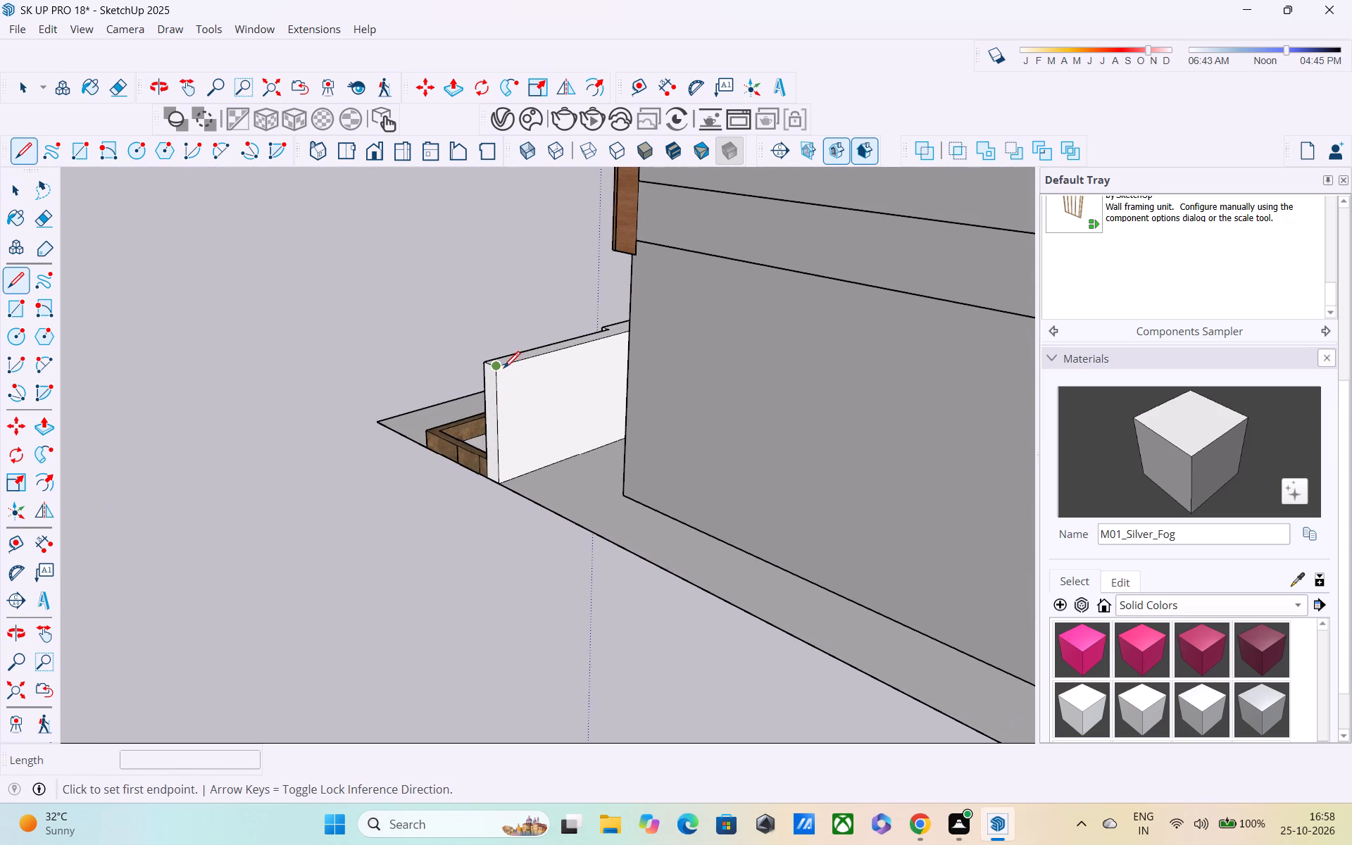
left_click(499, 371)
left_click(515, 364)
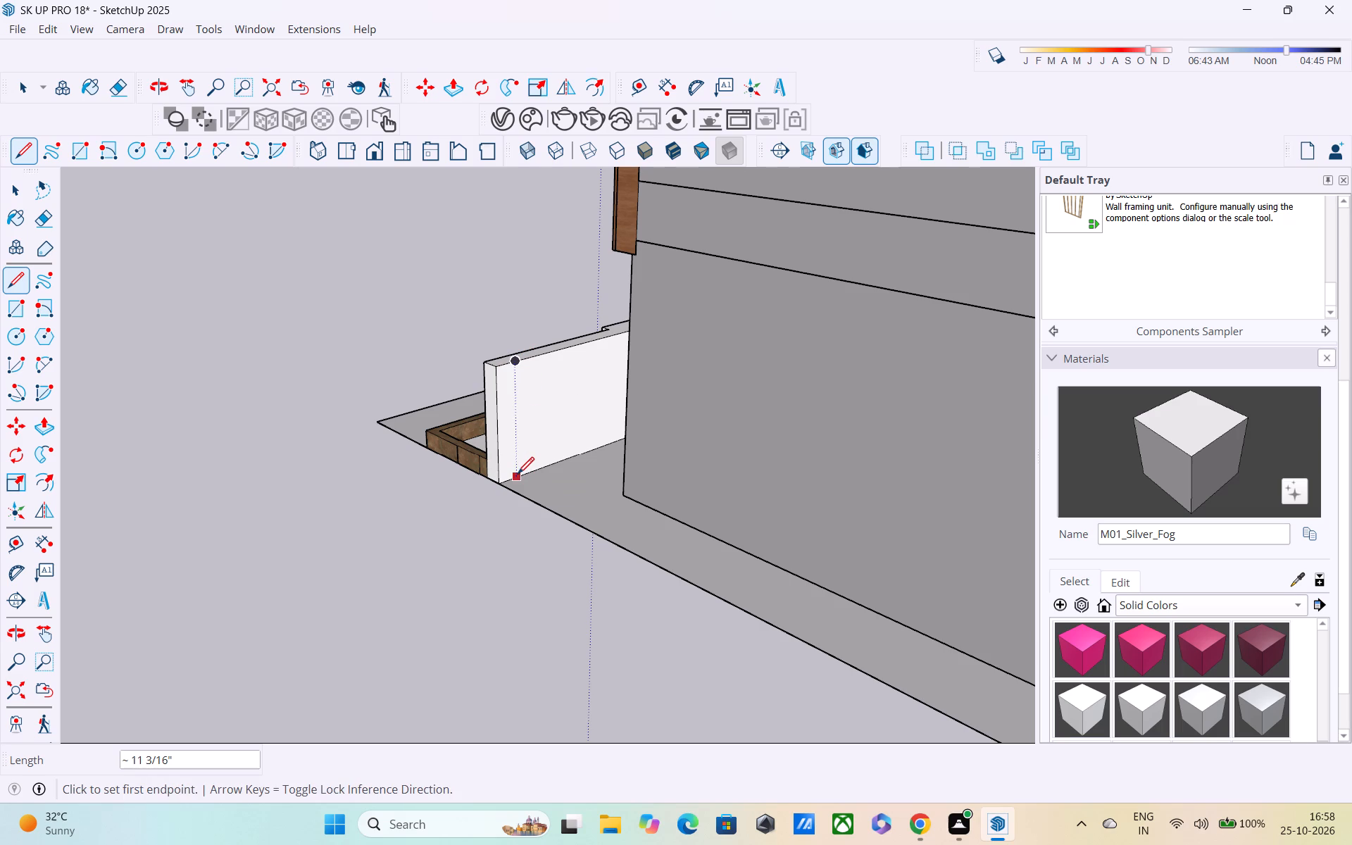
left_click(518, 475)
left_click(512, 363)
Push/Pull the narrow strip on the front boundary wall along the side of the plot to the plot's rear edge.
key("p")
left_click(513, 394)
scroll(677, 508, "down", 5)
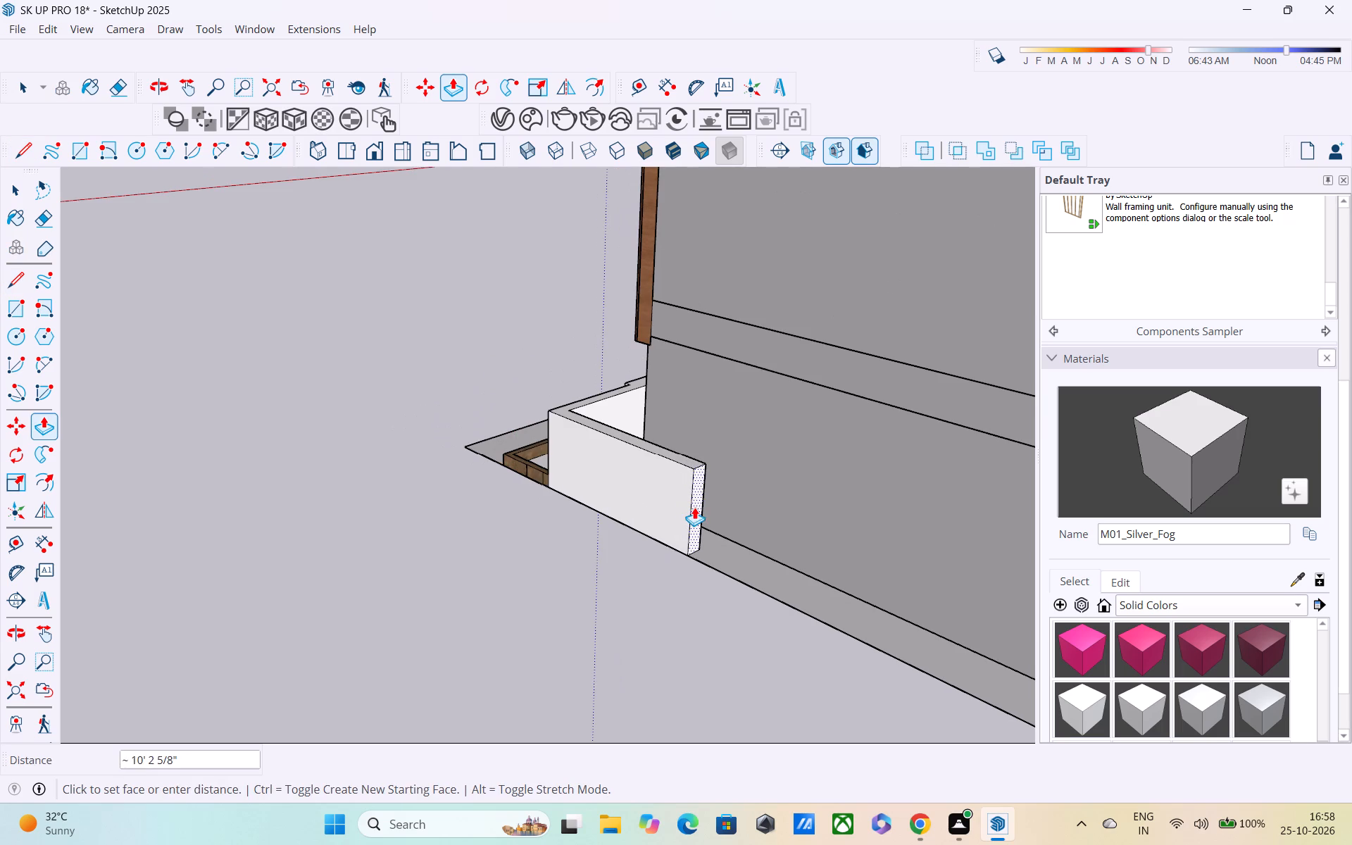
middle_click_drag(684, 503, 414, 431, "shift")
scroll(417, 431, "down", 9)
middle_click_drag(570, 503, 403, 402)
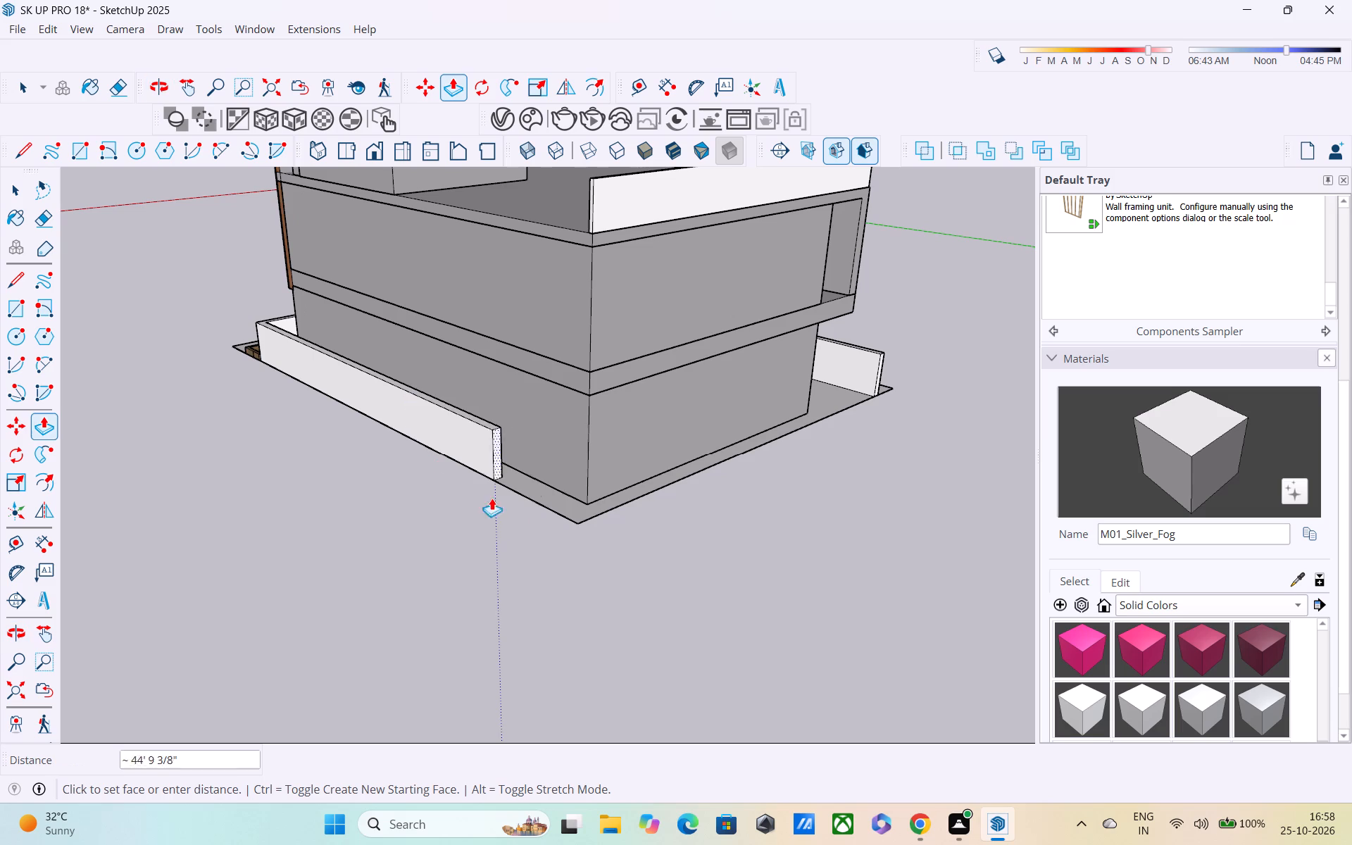
left_click(566, 532)
Draw a vertical 5' line on the inner face of the side wall away from the driveway, close to its rear end.
middle_click_drag(668, 493, 224, 475)
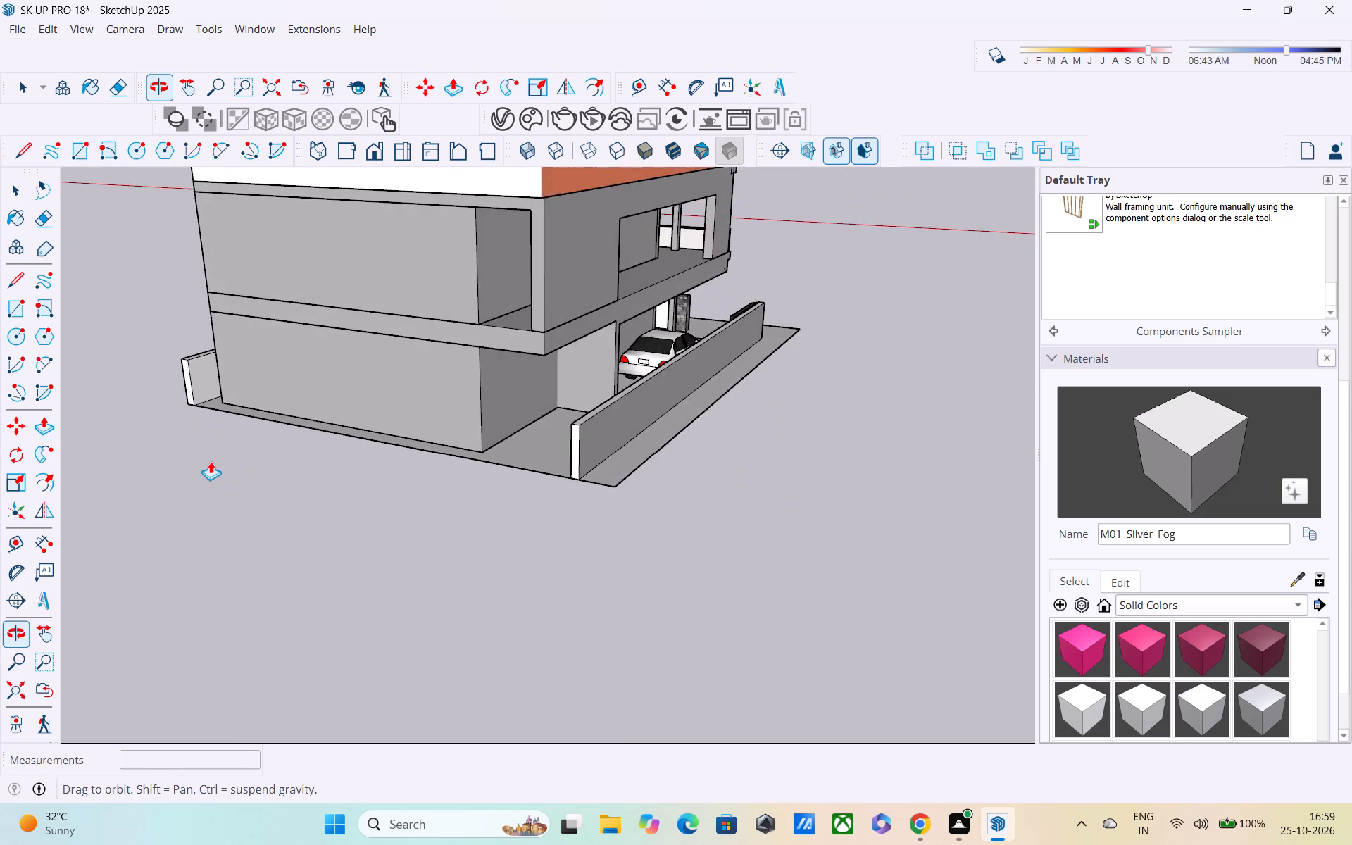
scroll(208, 401, "up", 2)
key("l")
scroll(204, 397, "up", 3)
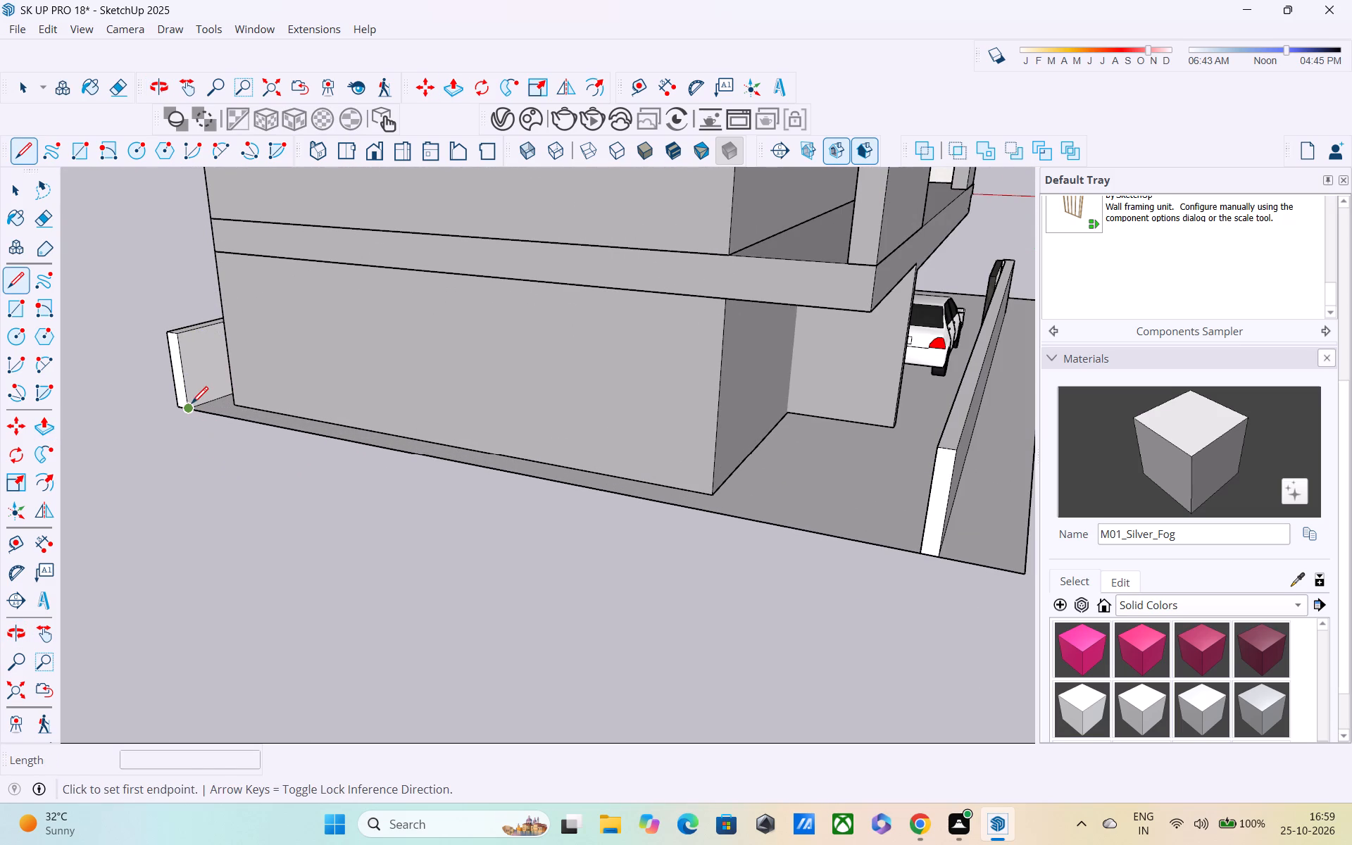
left_click(192, 405)
left_click(205, 405)
left_click(177, 337)
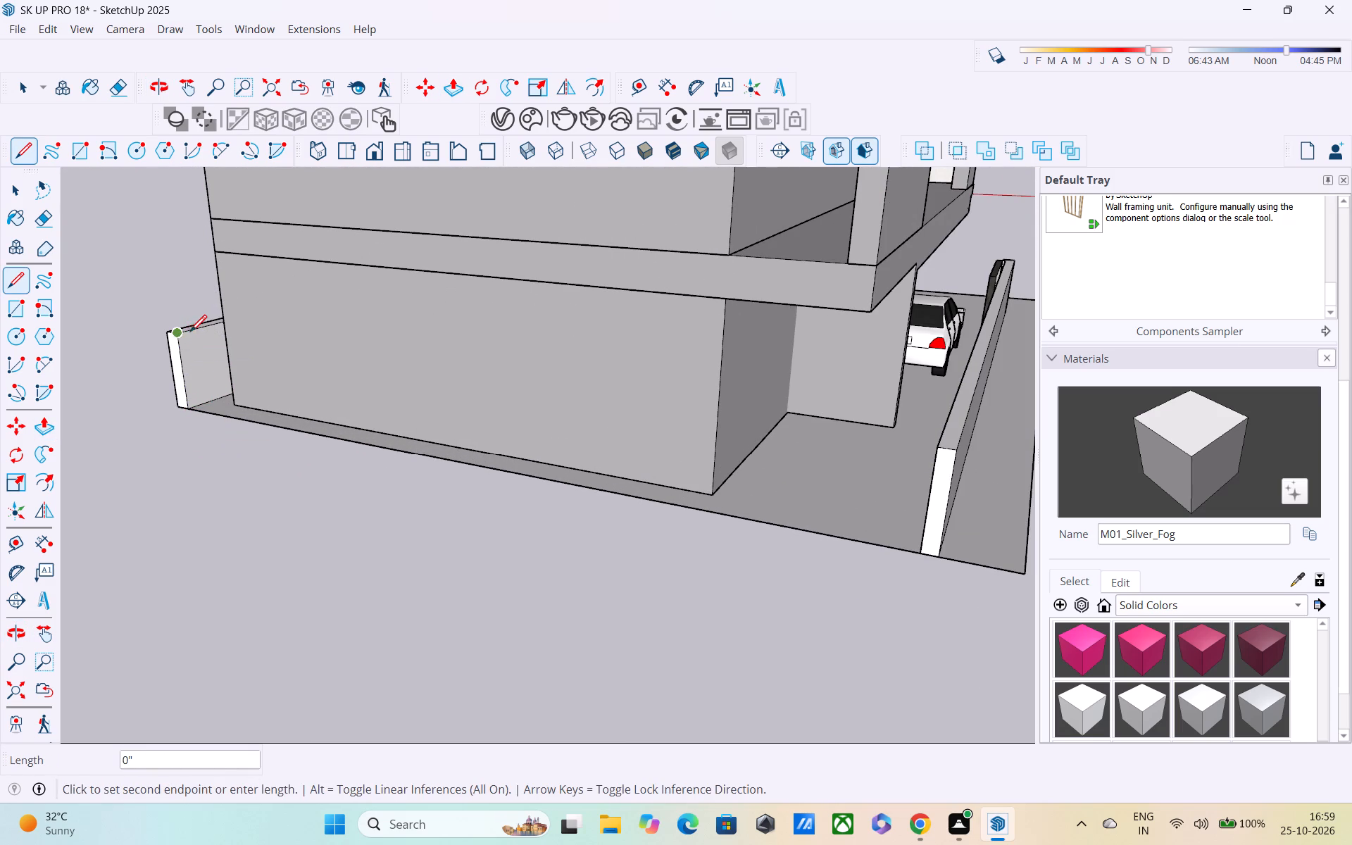
scroll(188, 333, "up", 11)
left_click(176, 330)
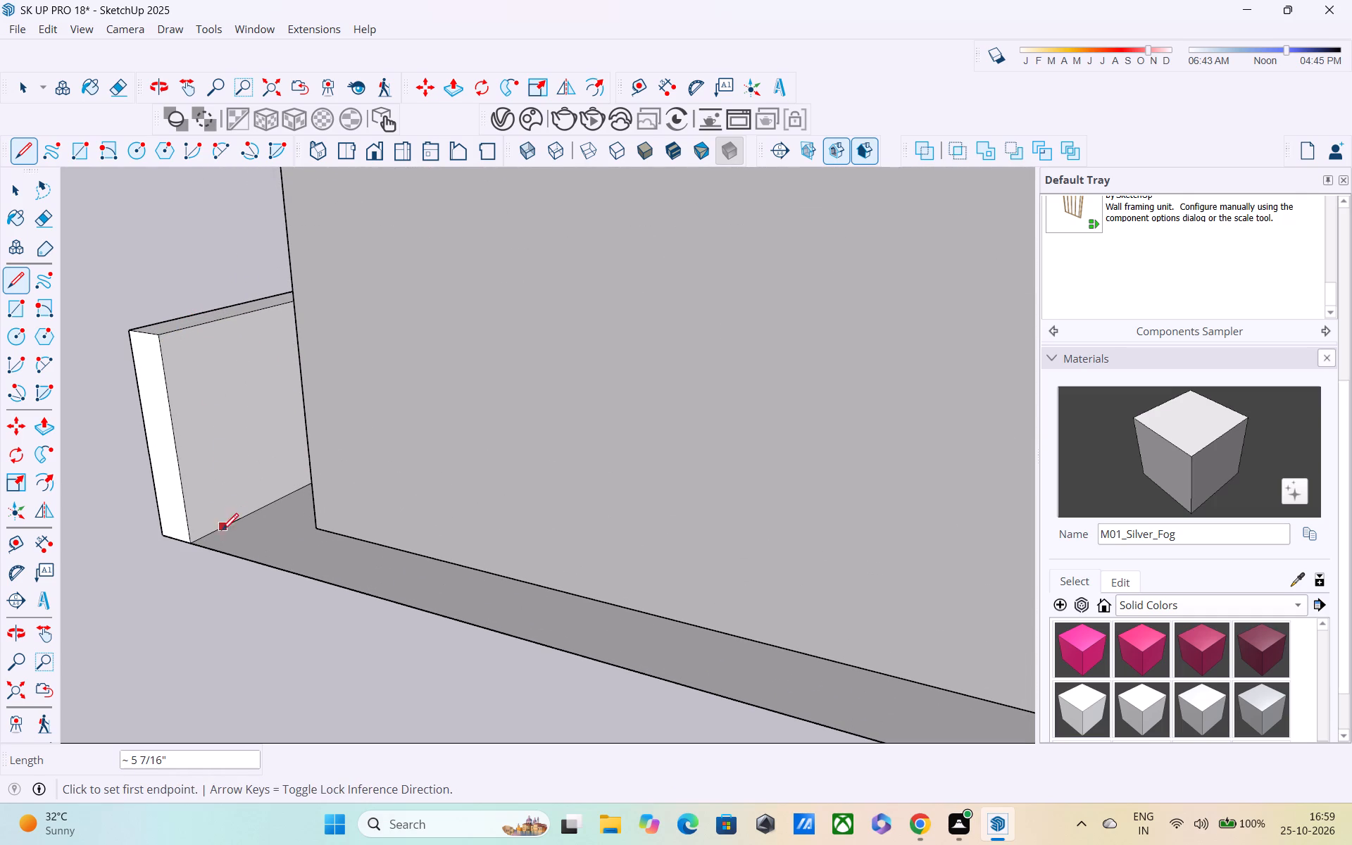
left_click(213, 537)
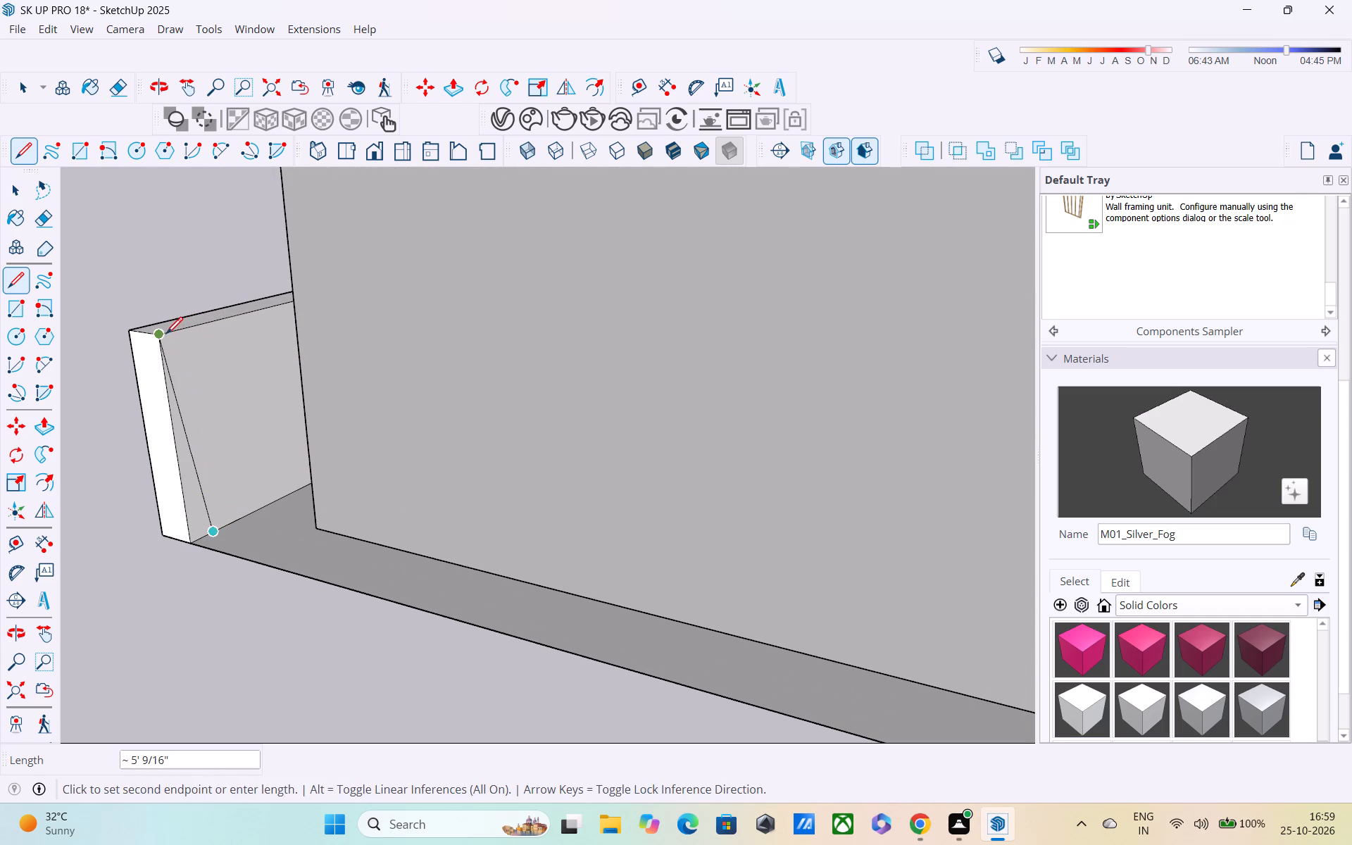
left_click(188, 327)
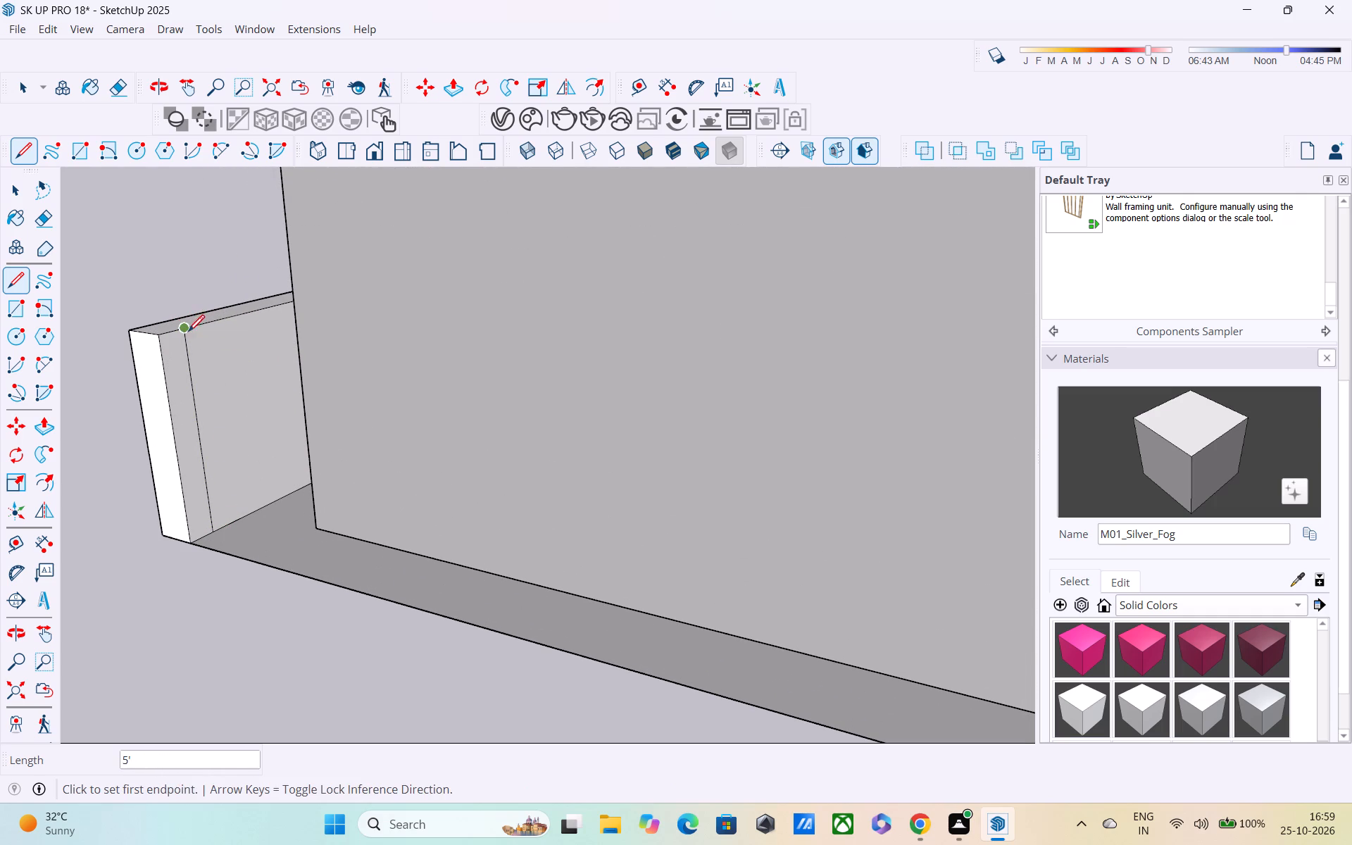
Push/Pull the narrow strip at that side wall's rear end about 44' 11" across the plot's rear to the driveway-side wall.
key("p")
left_click(186, 387)
scroll(511, 467, "down", 4)
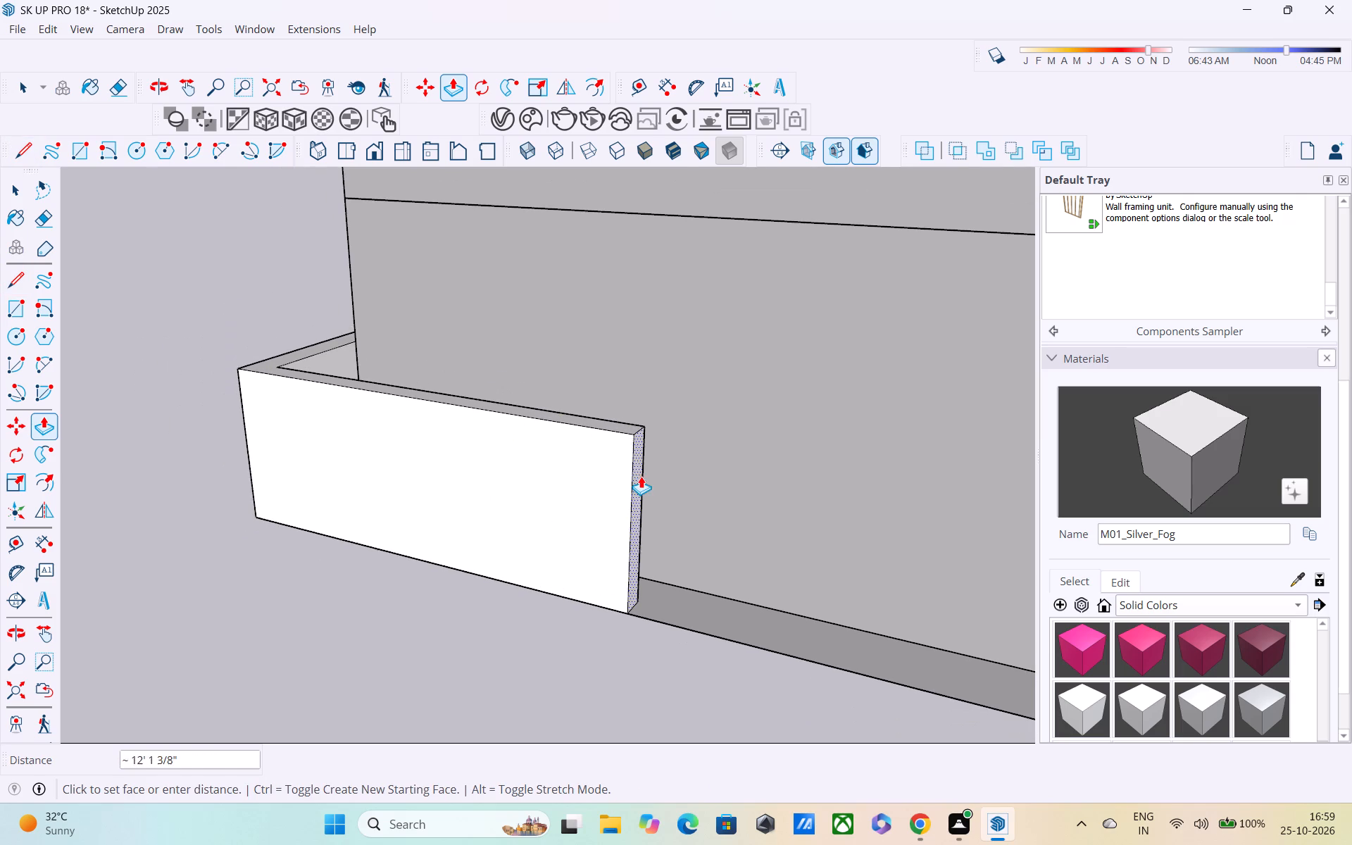
middle_click_drag(641, 476, 273, 440)
scroll(303, 431, "down", 5)
middle_click_drag(478, 489, 173, 408, "shift")
scroll(173, 408, "down", 2)
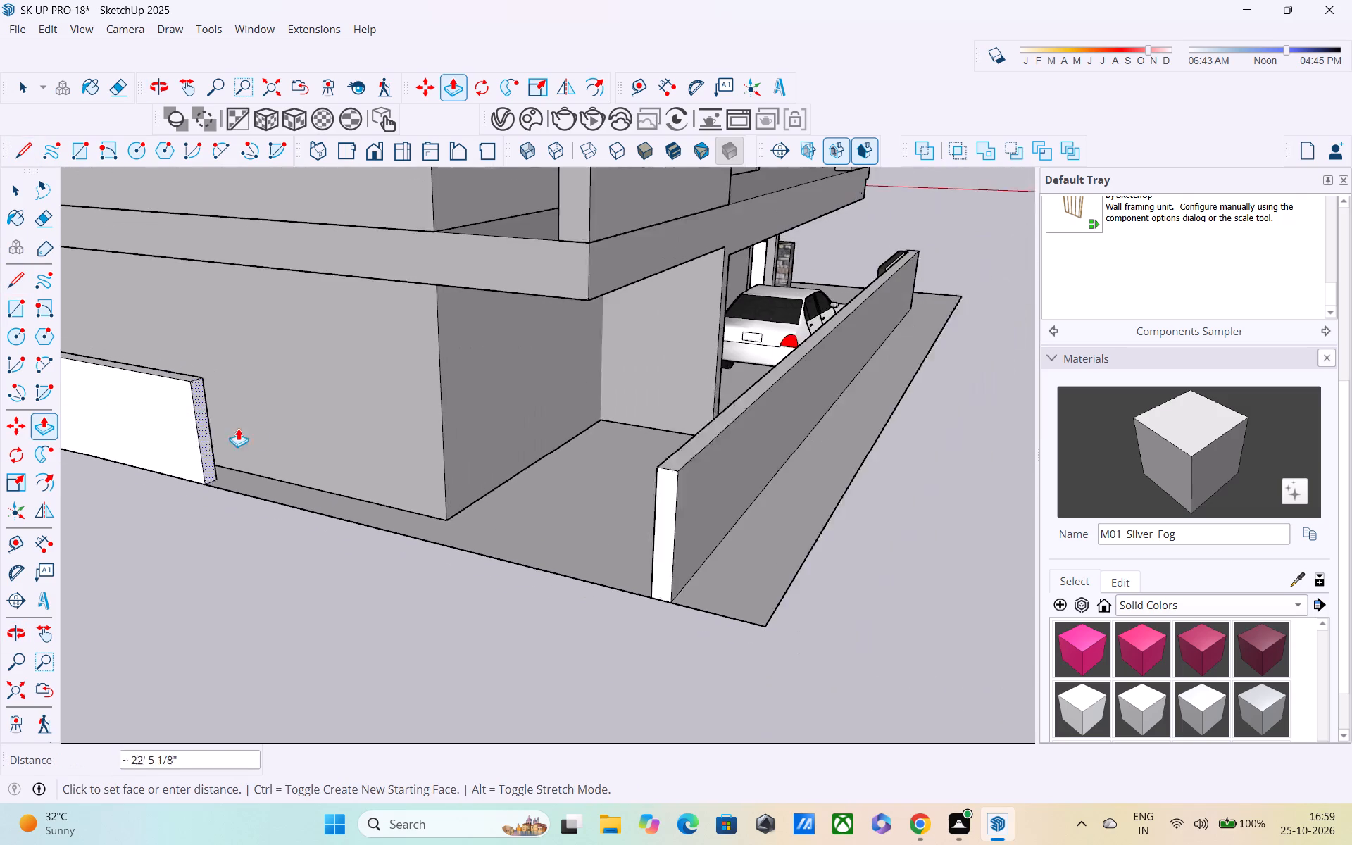
scroll(238, 428, "down", 2)
left_click(625, 494)
scroll(651, 501, "down", 1)
middle_click_drag(651, 501, 639, 497)
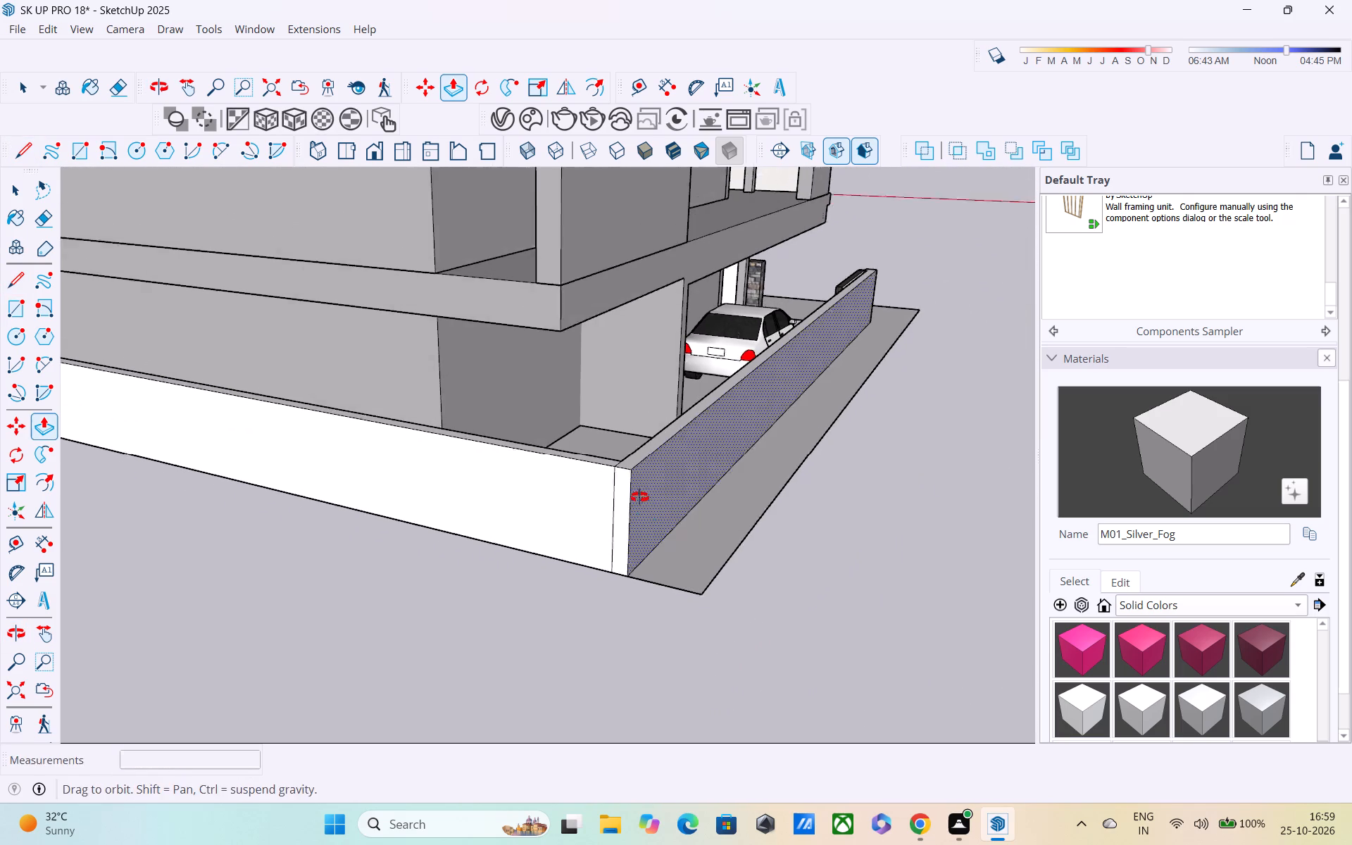
middle_click_drag(639, 497, 130, 511)
scroll(167, 490, "down", 4)
middle_click_drag(483, 490, 46, 404)
scroll(44, 402, "down", 4)
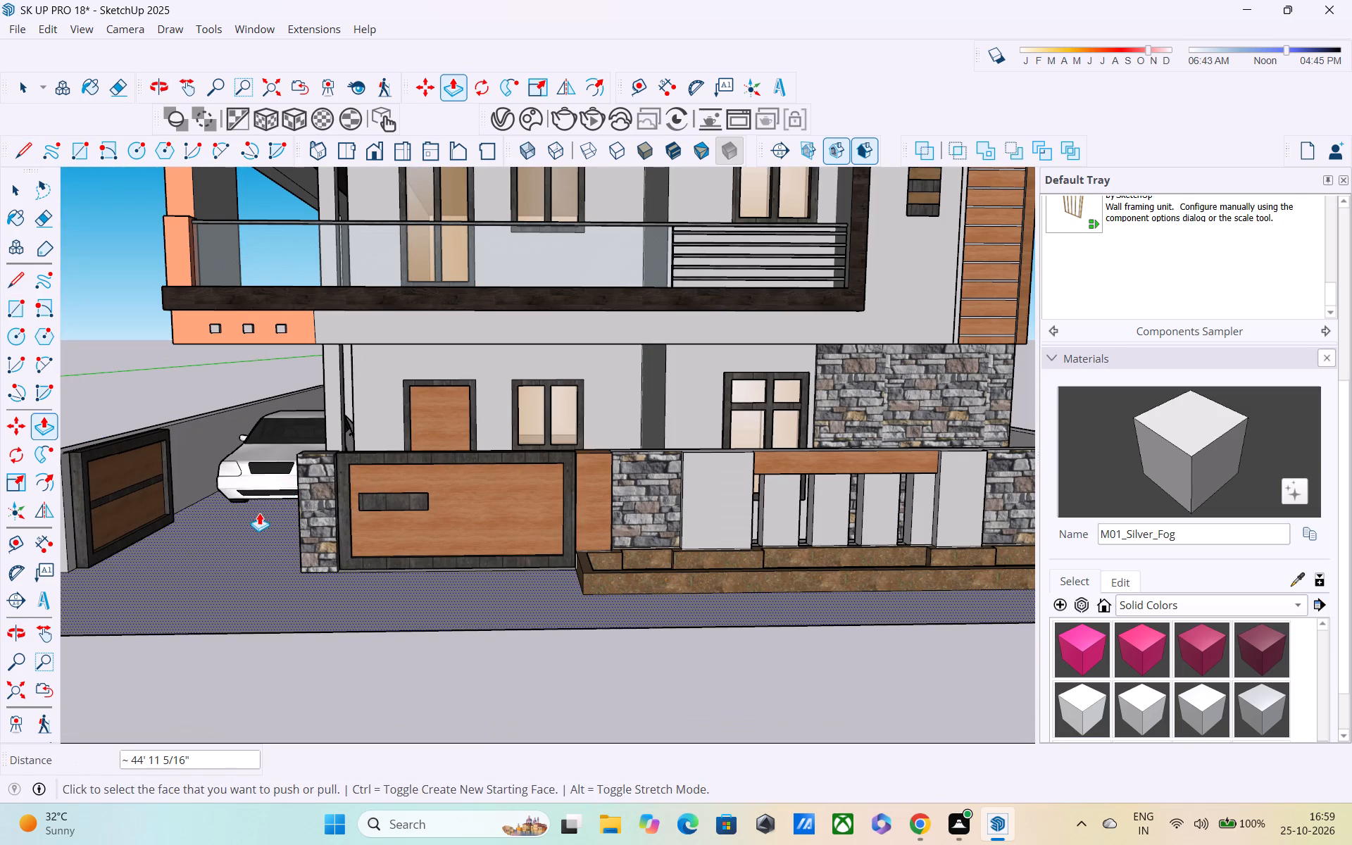
key("space")
Open the house group and paint the ground-floor entrance door leaf with the Wood_Veneer_15_1K wood material.
scroll(301, 499, "down", 5)
middle_click_drag(558, 450, 410, 394)
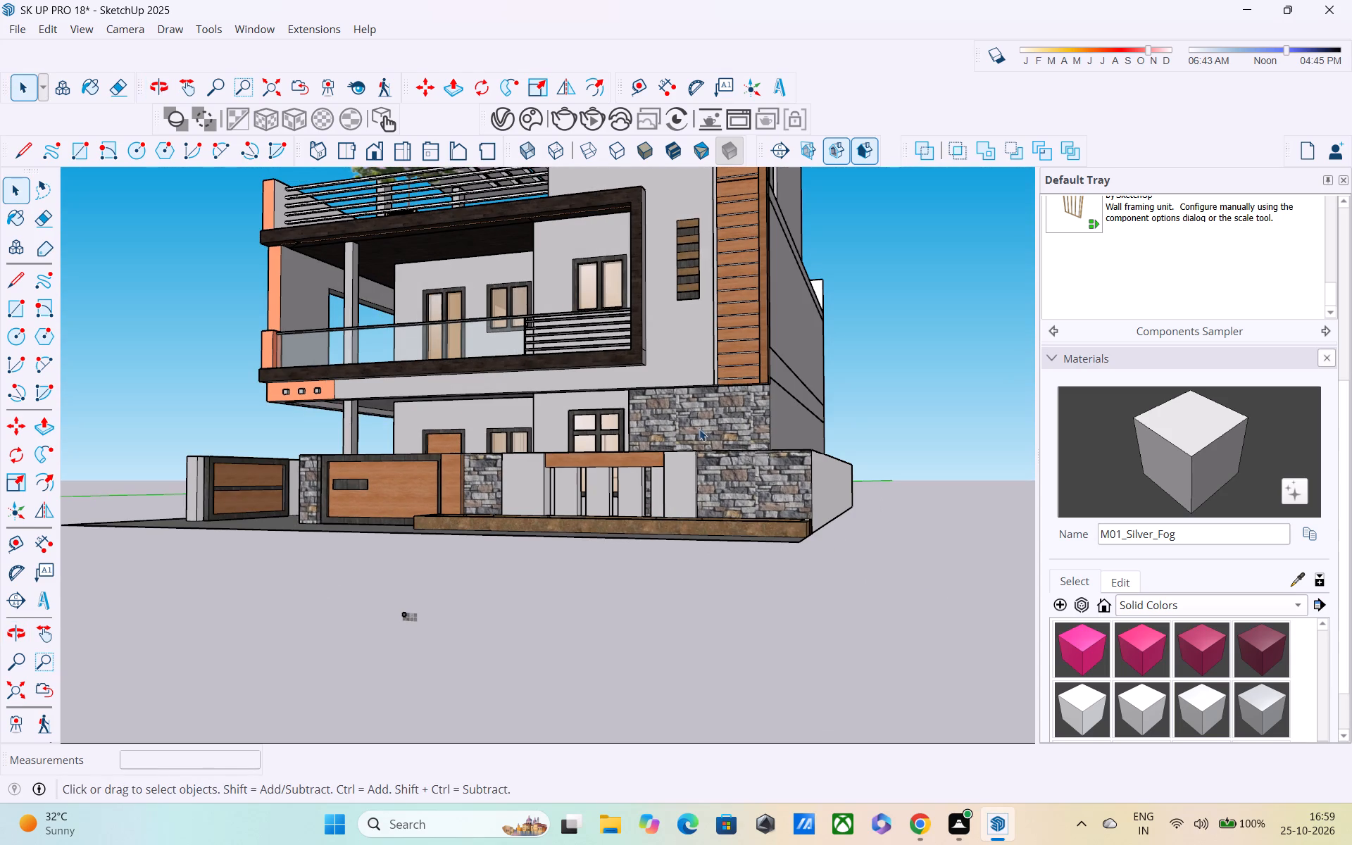
middle_click_drag(699, 446, 756, 468)
scroll(767, 487, "down", 1)
scroll(755, 466, "up", 1)
scroll(727, 469, "down", 1)
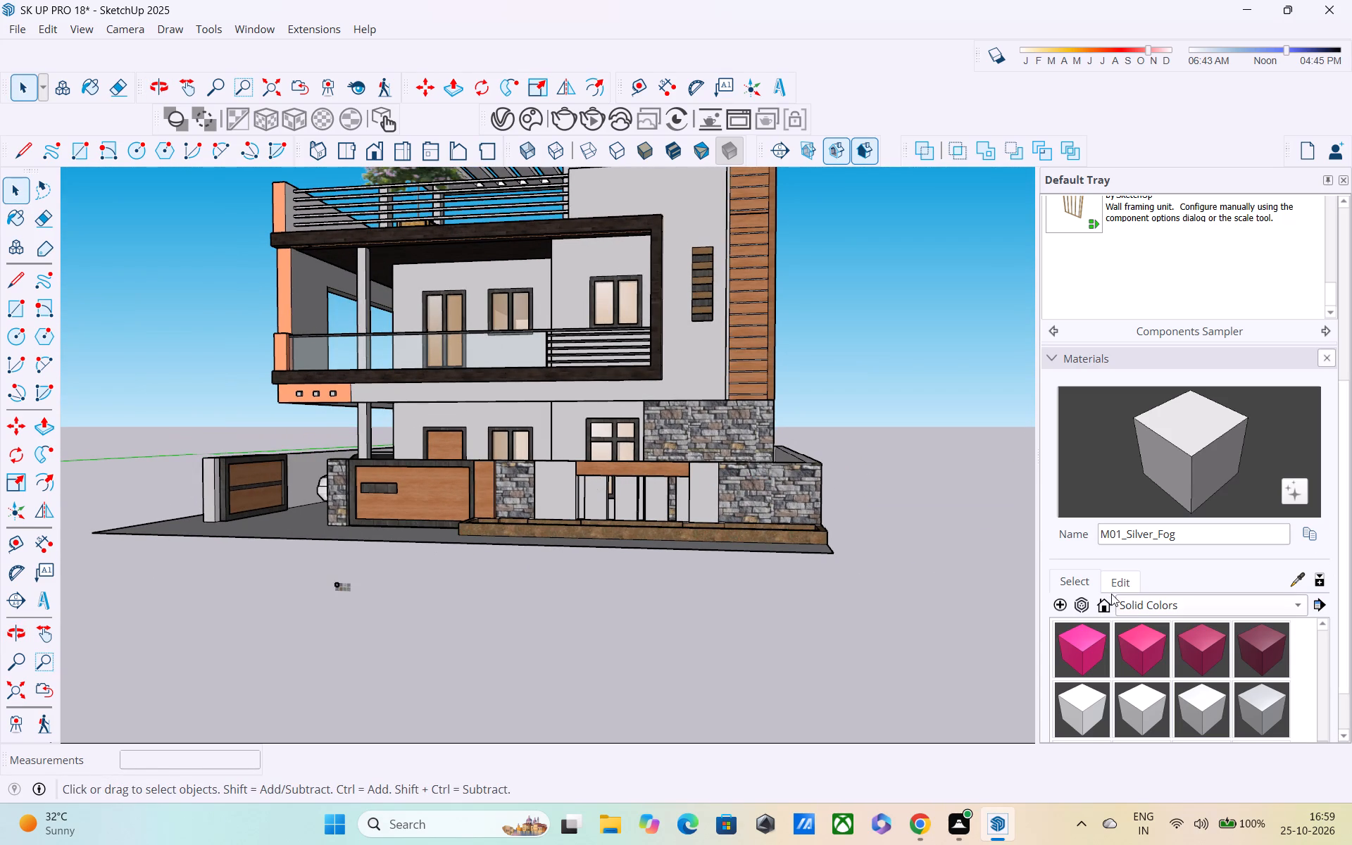
double_click(440, 424)
scroll(466, 439, "up", 6)
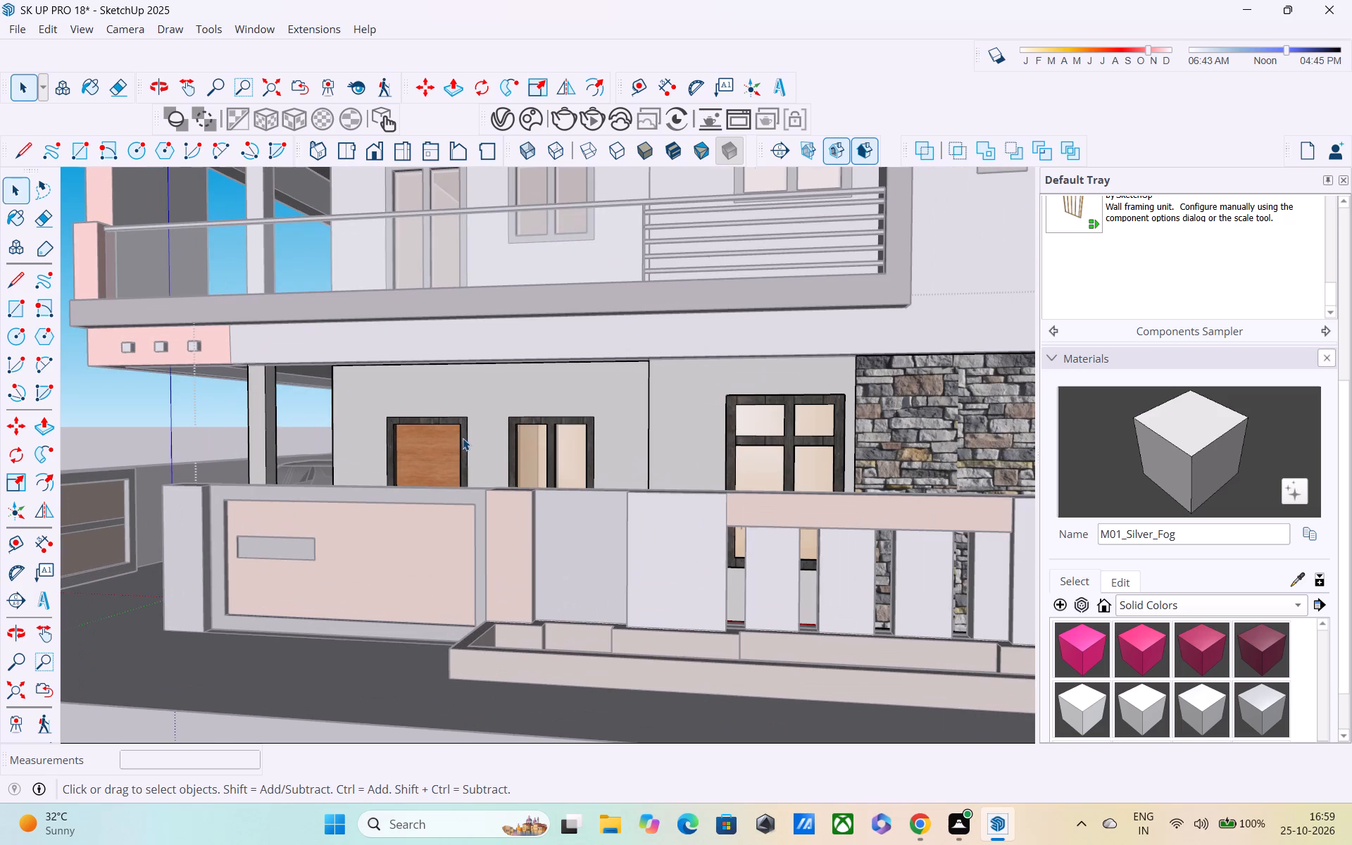
left_click(1130, 605)
left_click(1158, 639)
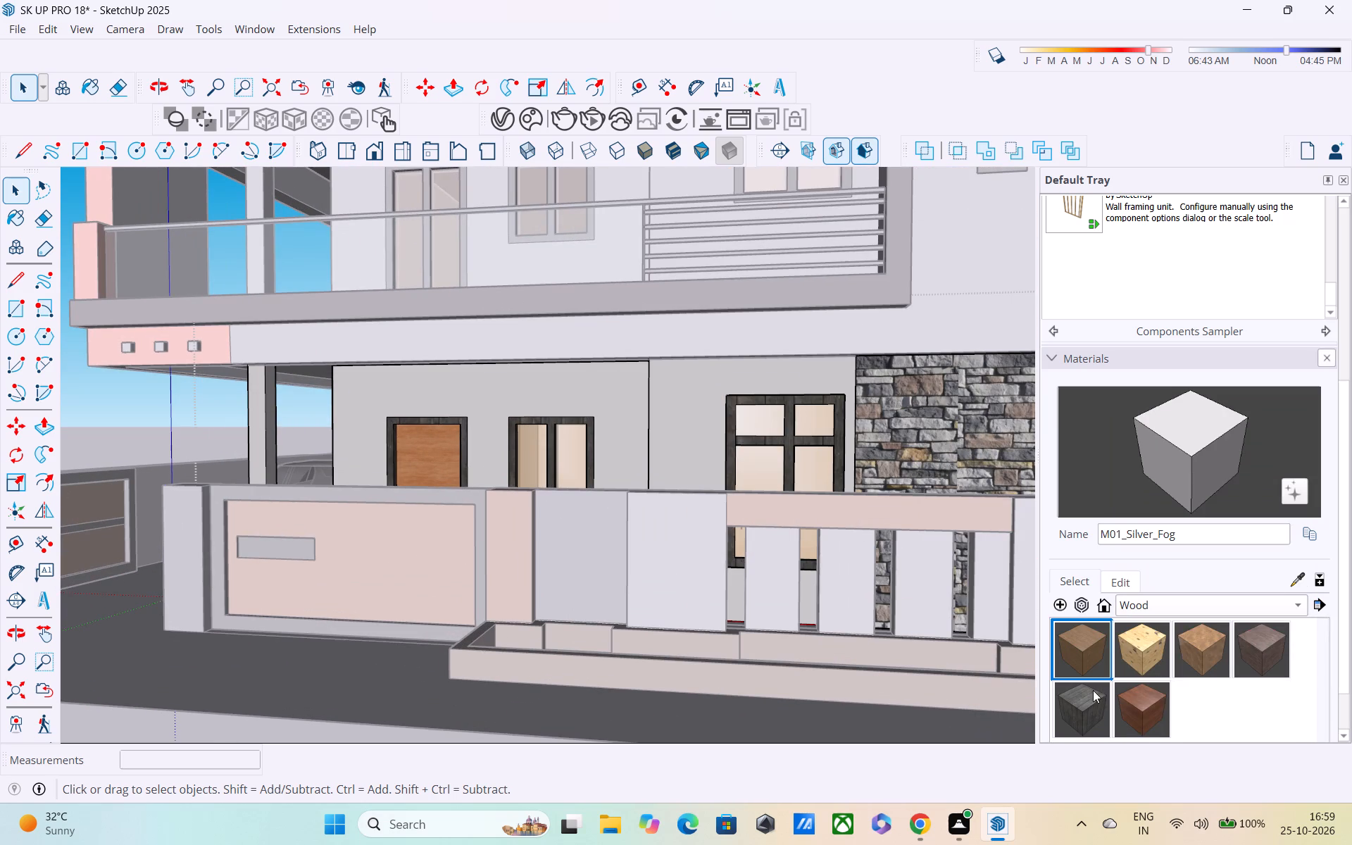
left_click(1127, 696)
scroll(525, 548, "up", 2)
left_click(412, 442)
middle_click_drag(480, 503, 566, 568)
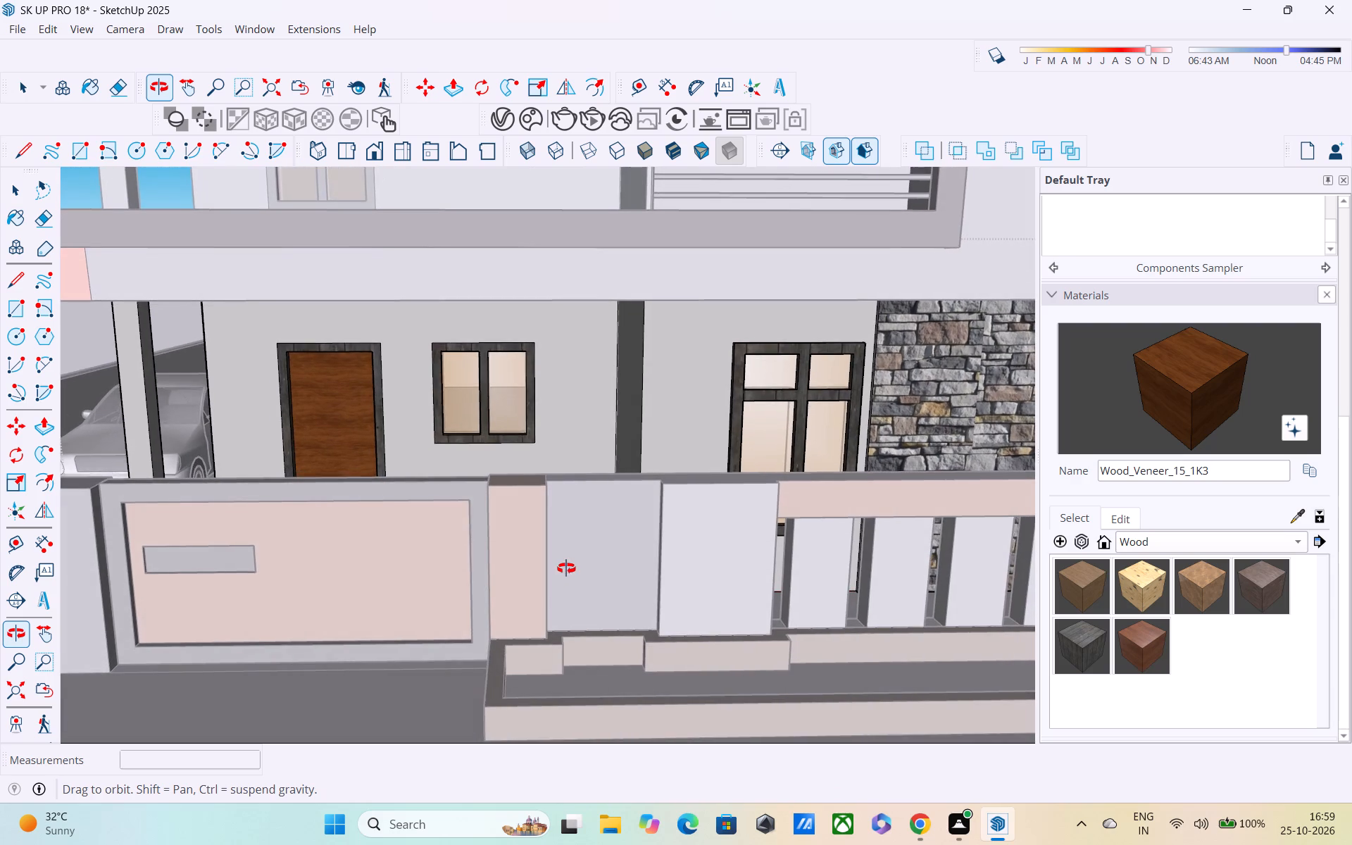
middle_click_drag(566, 568, 515, 551)
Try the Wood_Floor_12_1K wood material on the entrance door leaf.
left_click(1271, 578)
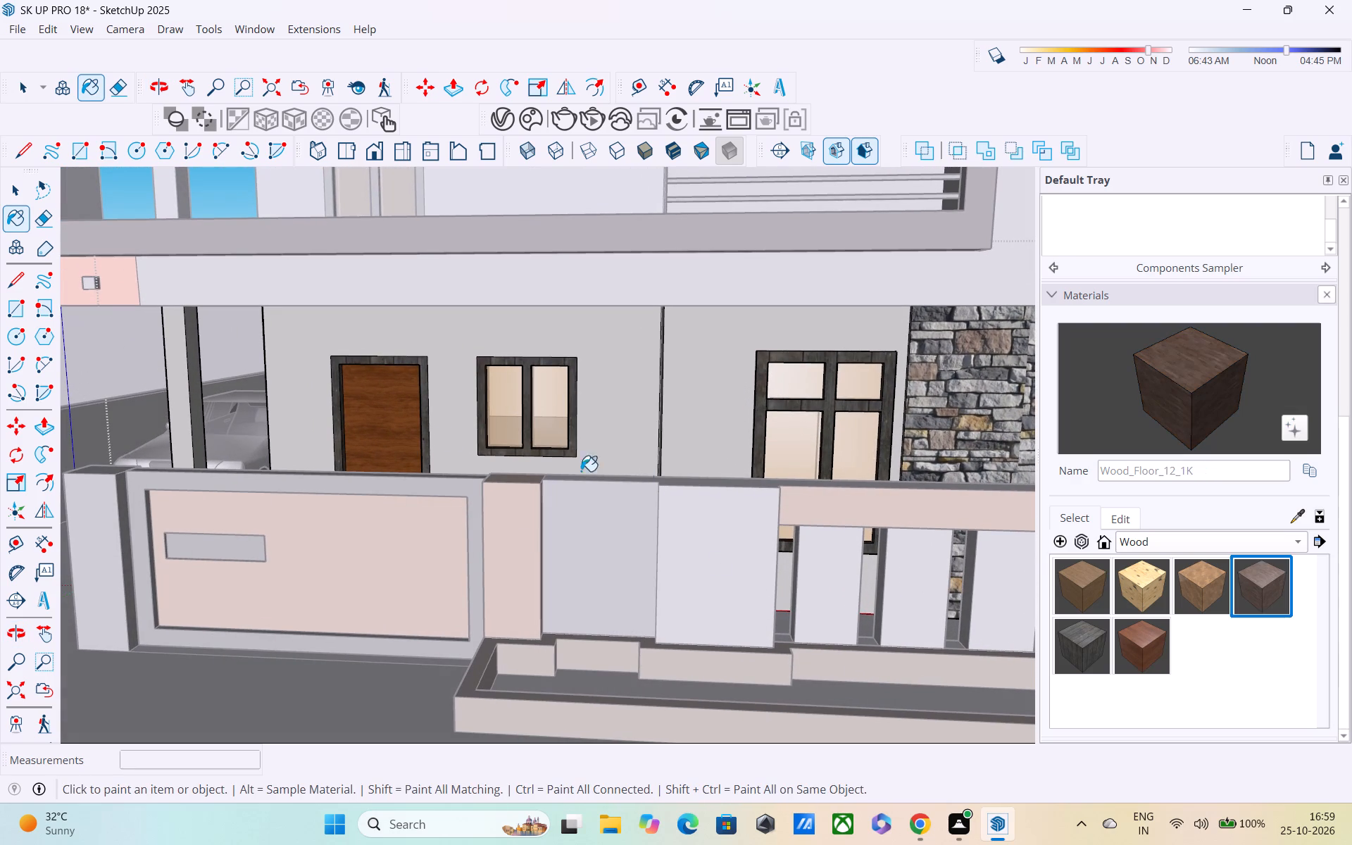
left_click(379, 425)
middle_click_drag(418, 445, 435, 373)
Repaint the entrance door leaf with the Wood_Veneer_15_1K wood material.
left_click(1157, 651)
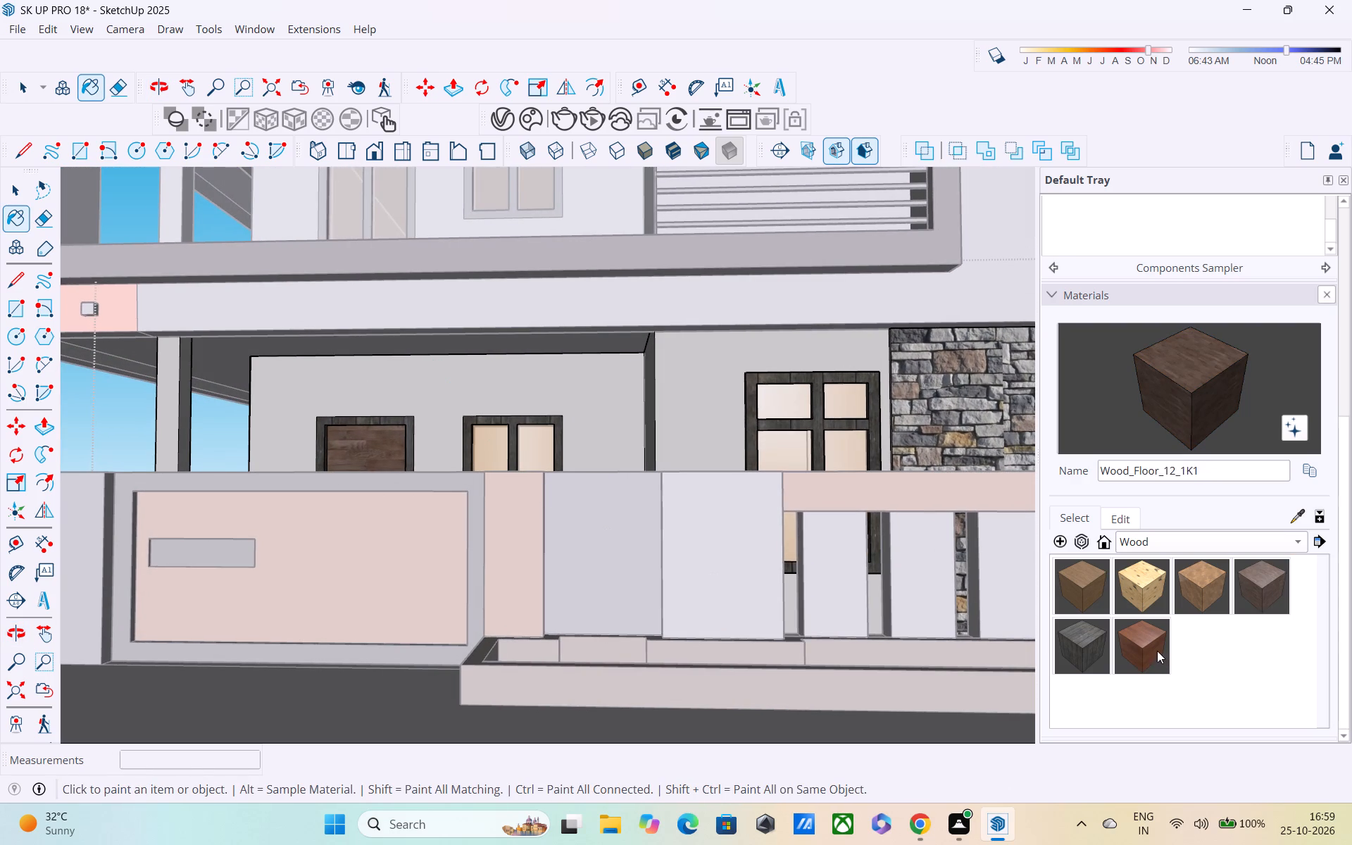
left_click(384, 439)
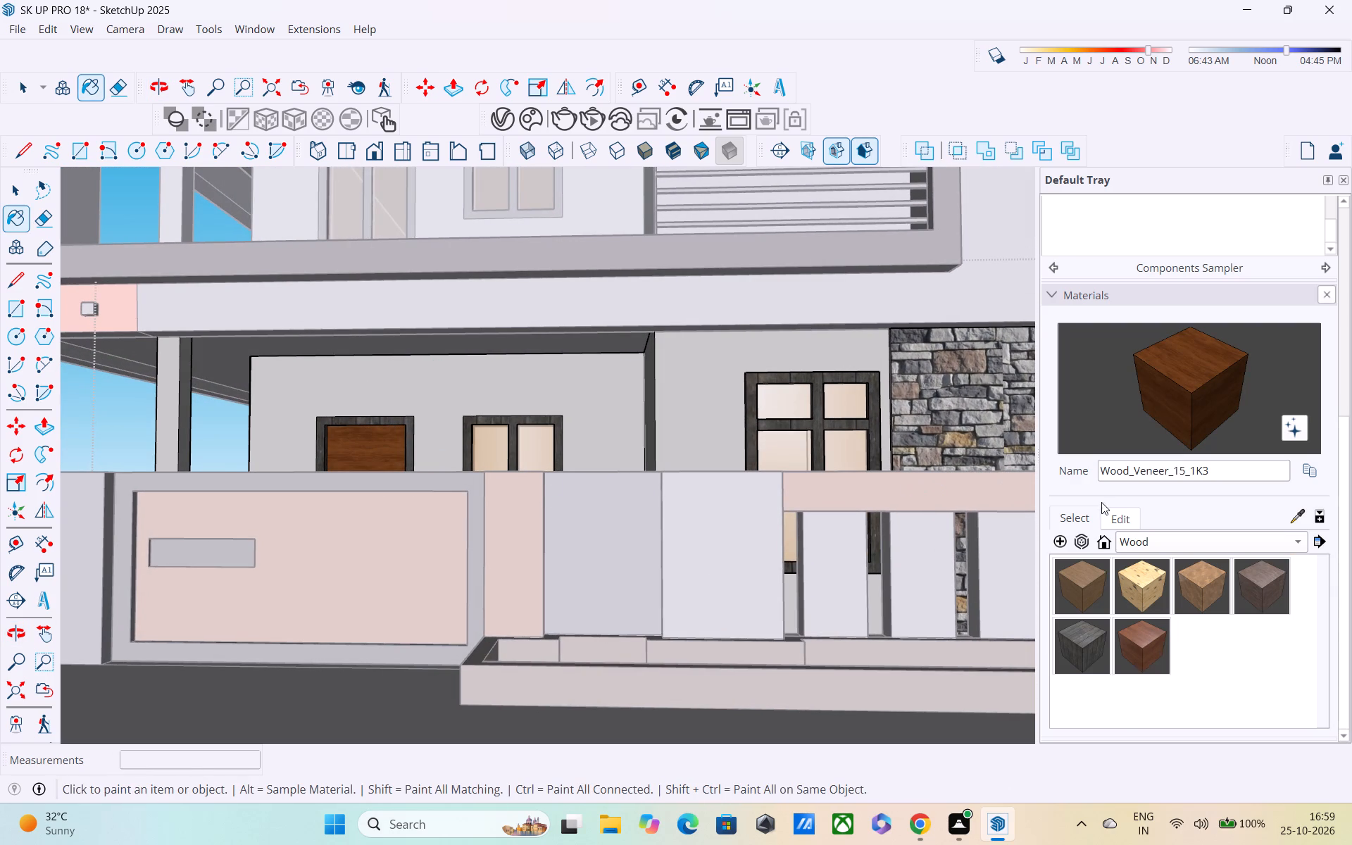
Darken the entrance door's veneer material to a deep brown and close the house group.
left_click(1123, 523)
left_click_drag(1135, 621, 1137, 640)
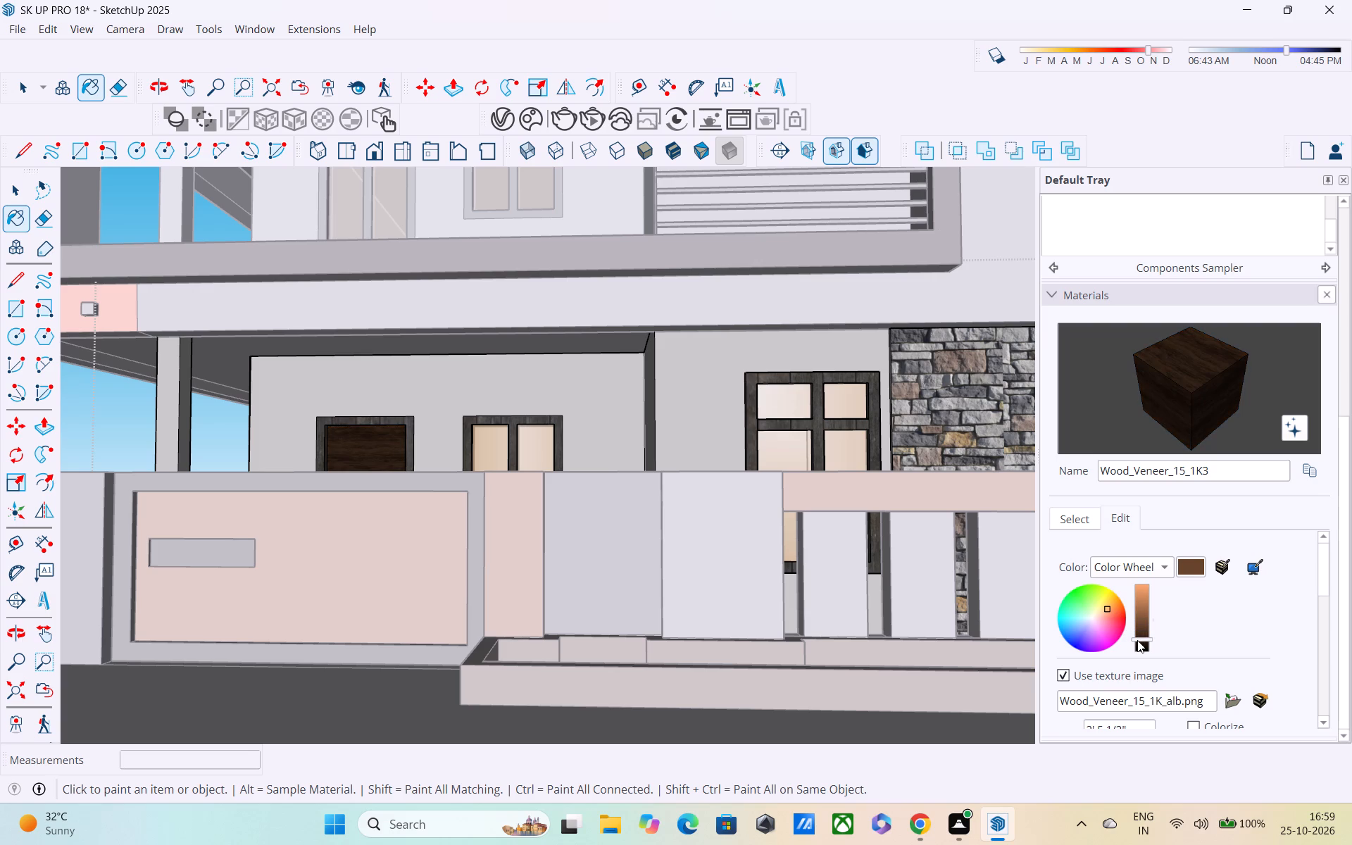
left_click_drag(1137, 640, 1139, 634)
scroll(713, 519, "down", 3)
middle_click_drag(606, 508, 557, 604)
scroll(530, 577, "up", 1)
scroll(530, 577, "down", 2)
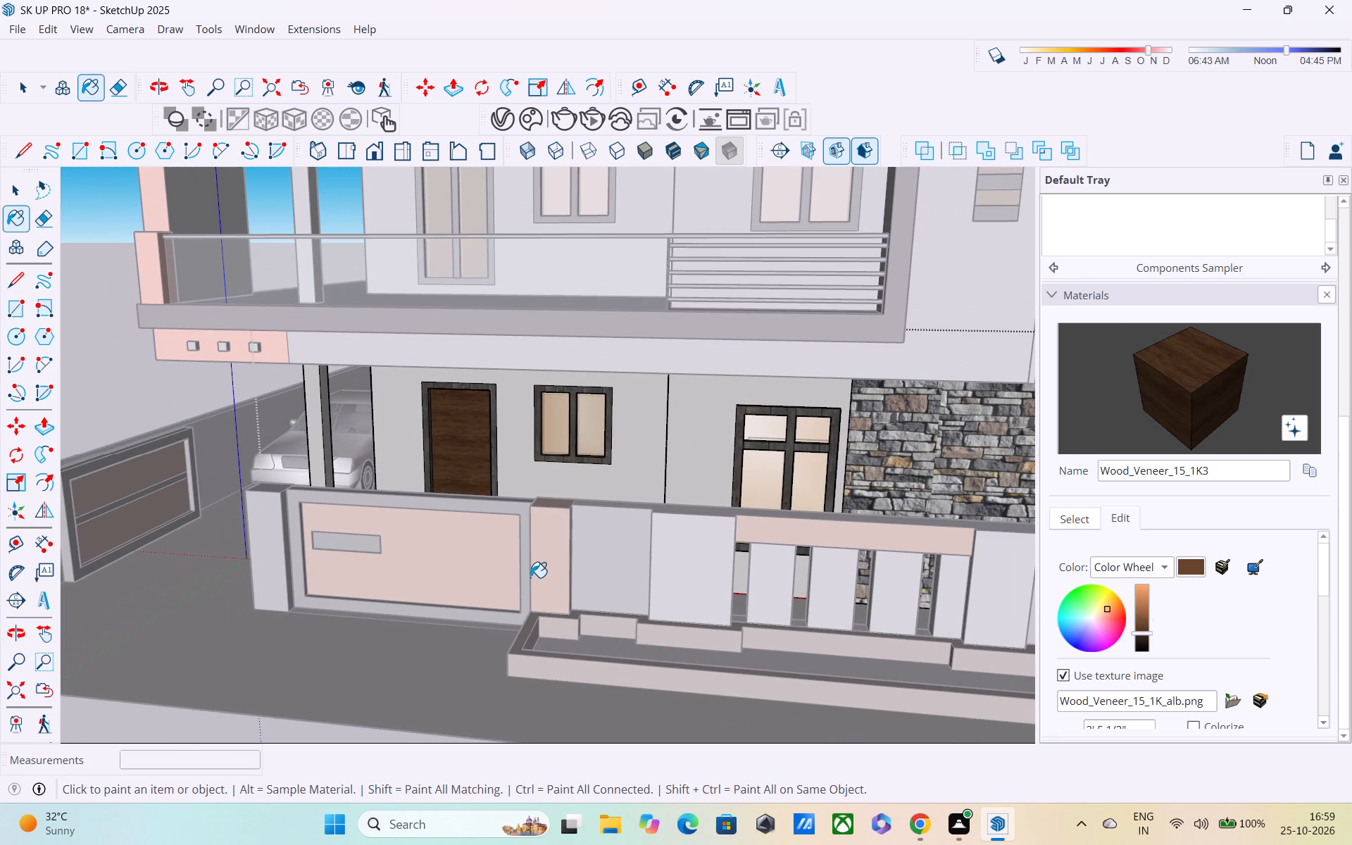
key("Escape")
key("space")
scroll(370, 546, "down", 4)
middle_click_drag(617, 553, 645, 445)
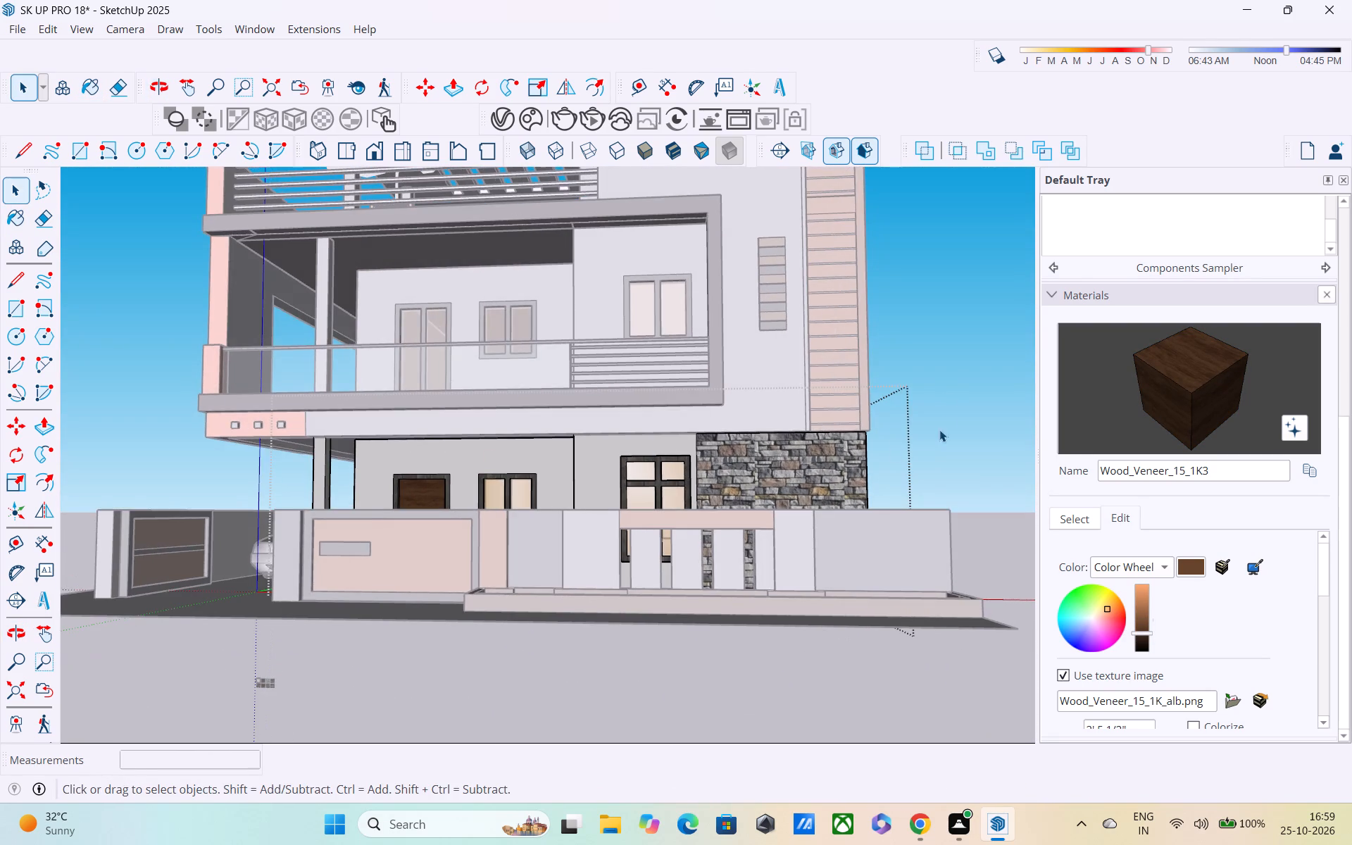
left_click(940, 372)
Reopen the house group and draw a circle of 2" radius on the entrance door leaf near its driveway-side edge.
scroll(505, 567, "up", 3)
middle_click_drag(403, 489, 520, 608)
scroll(392, 446, "up", 4)
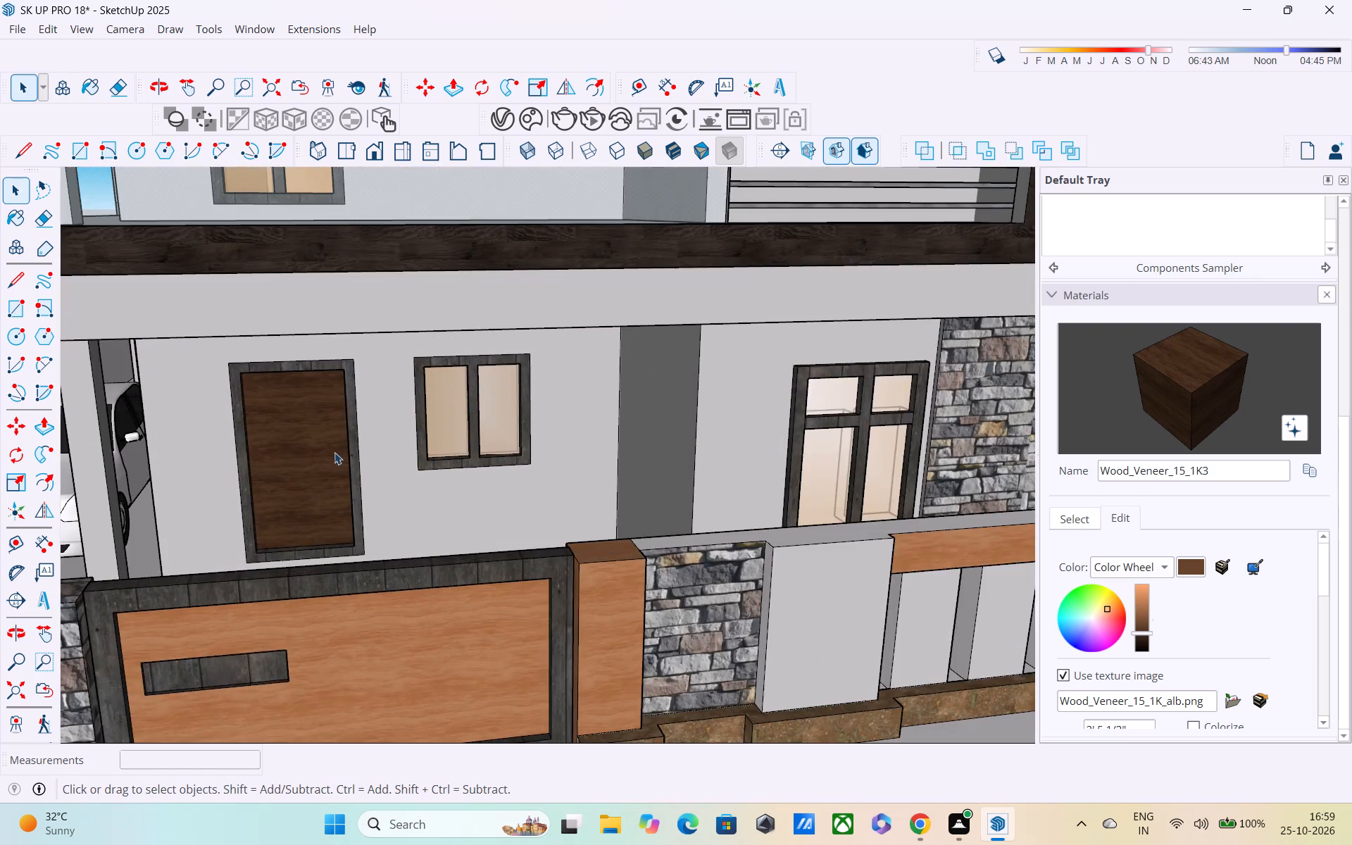
scroll(326, 449, "up", 2)
double_click(315, 442)
scroll(296, 474, "up", 4)
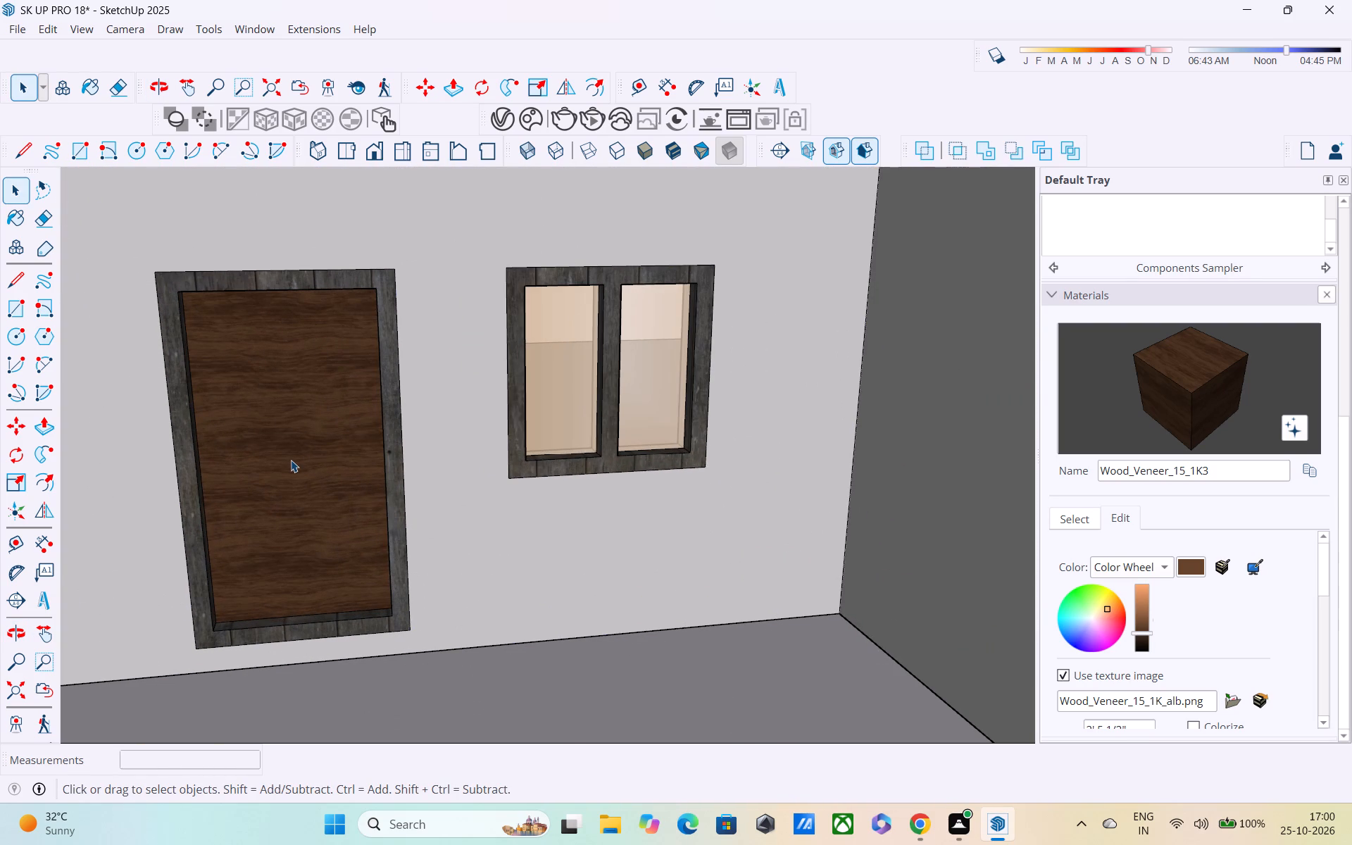
key("c")
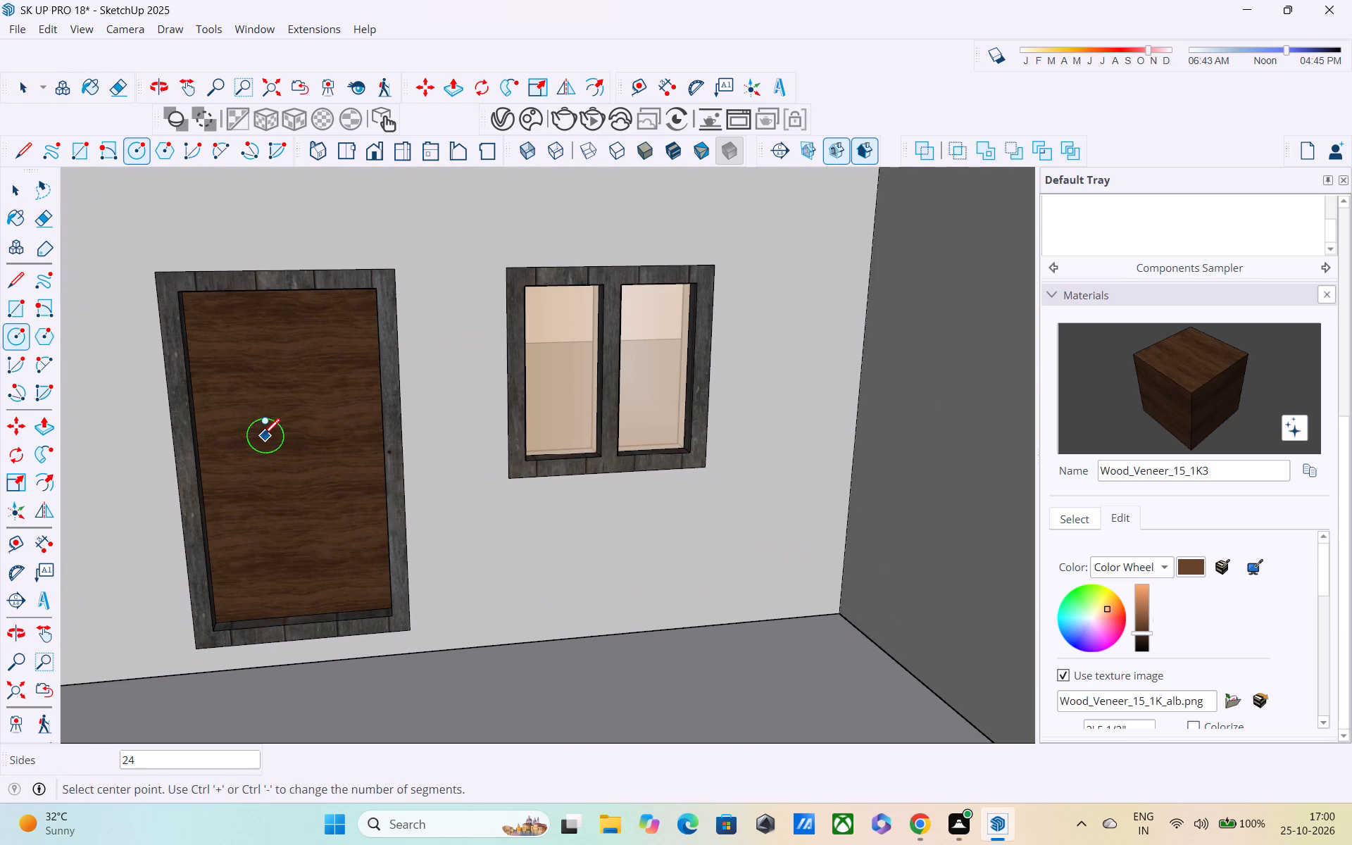
left_click(223, 435)
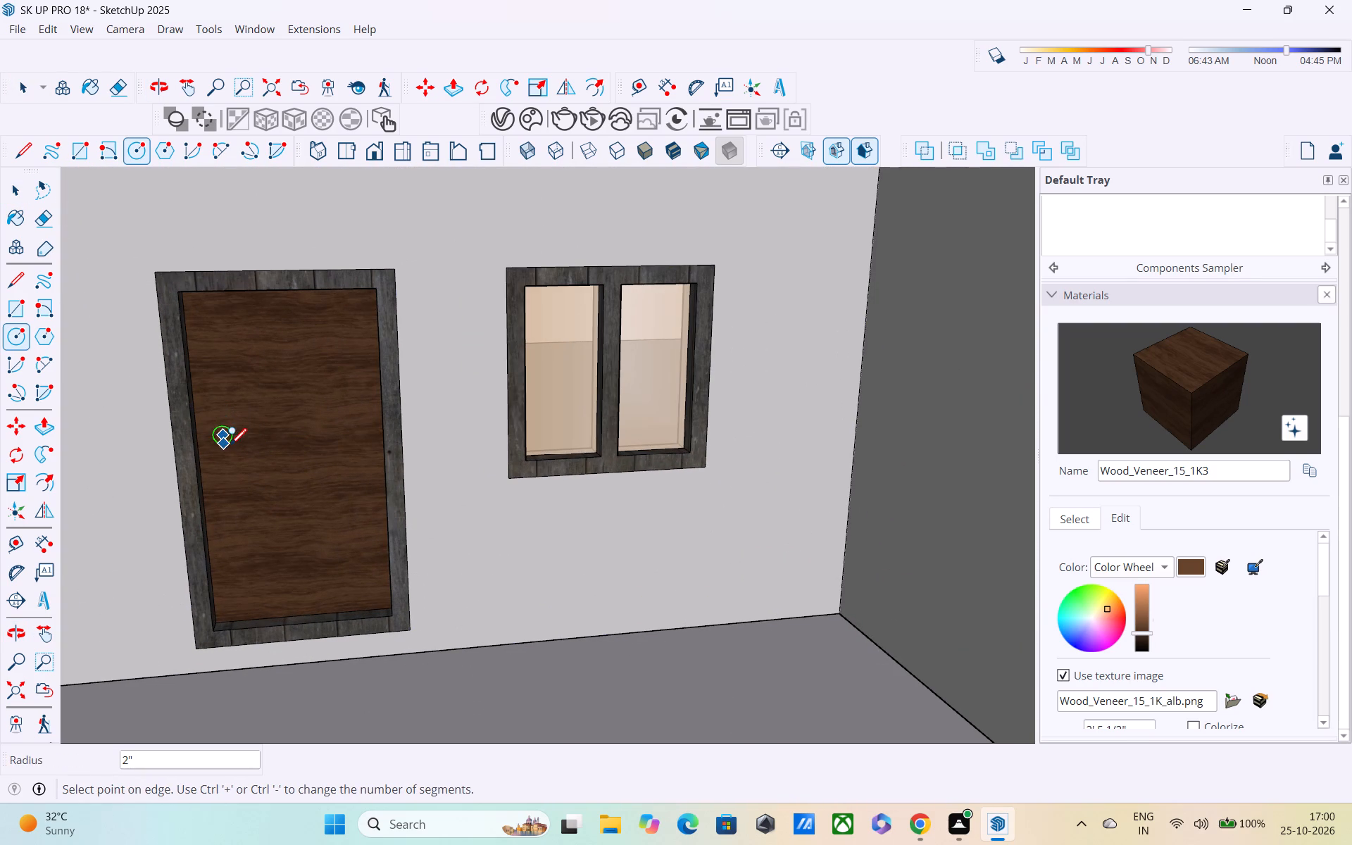
scroll(232, 444, "up", 8)
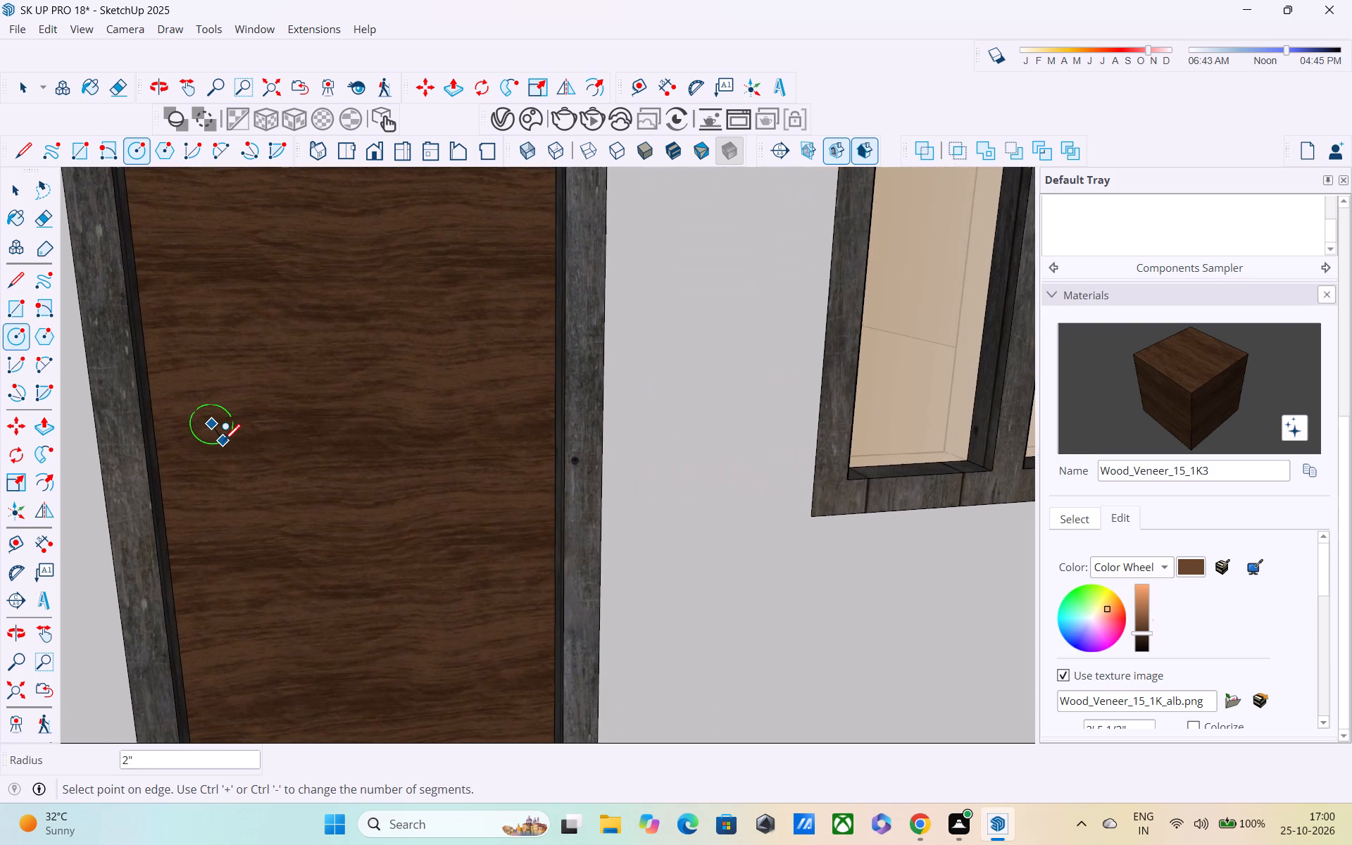
scroll(224, 442, "up", 1)
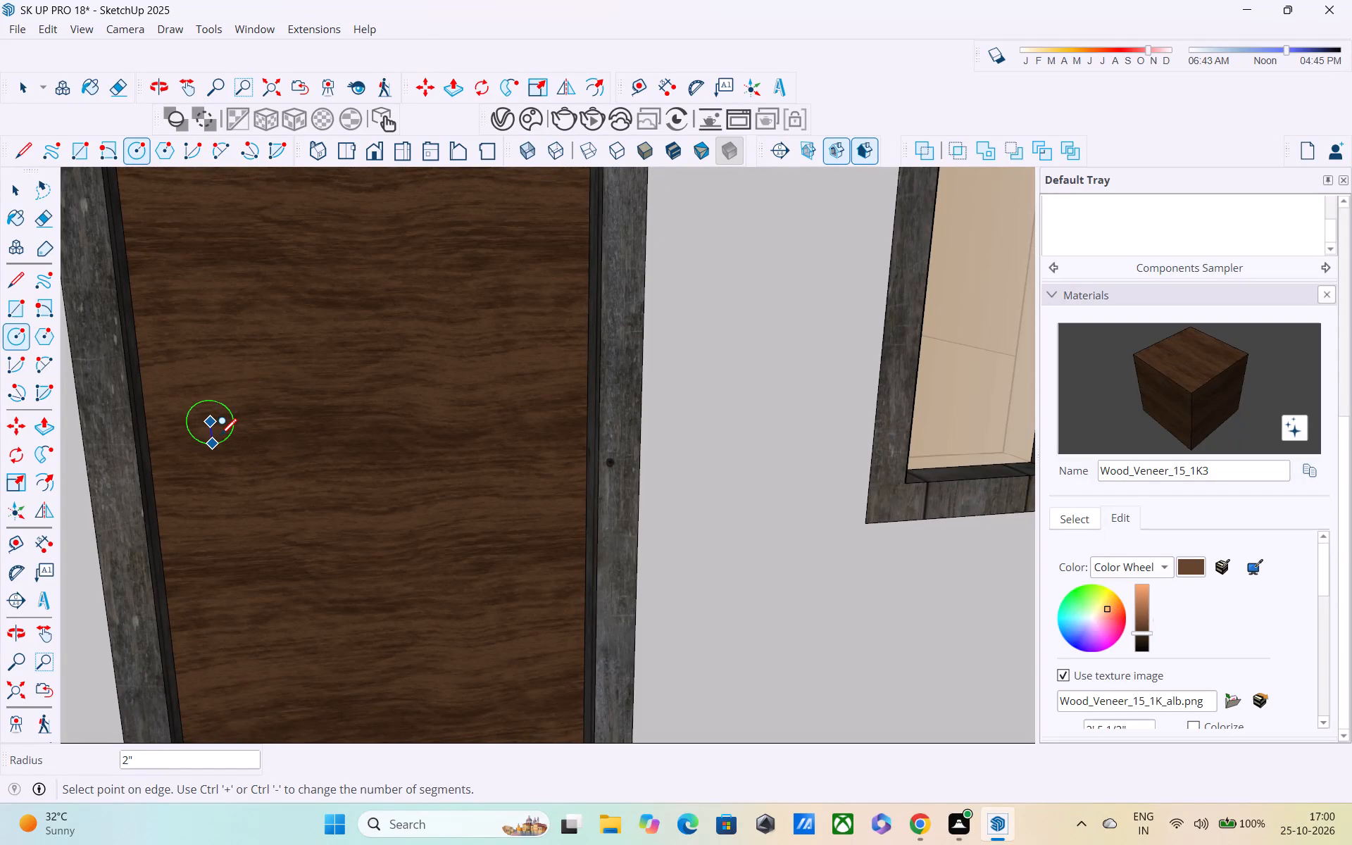
left_click(220, 437)
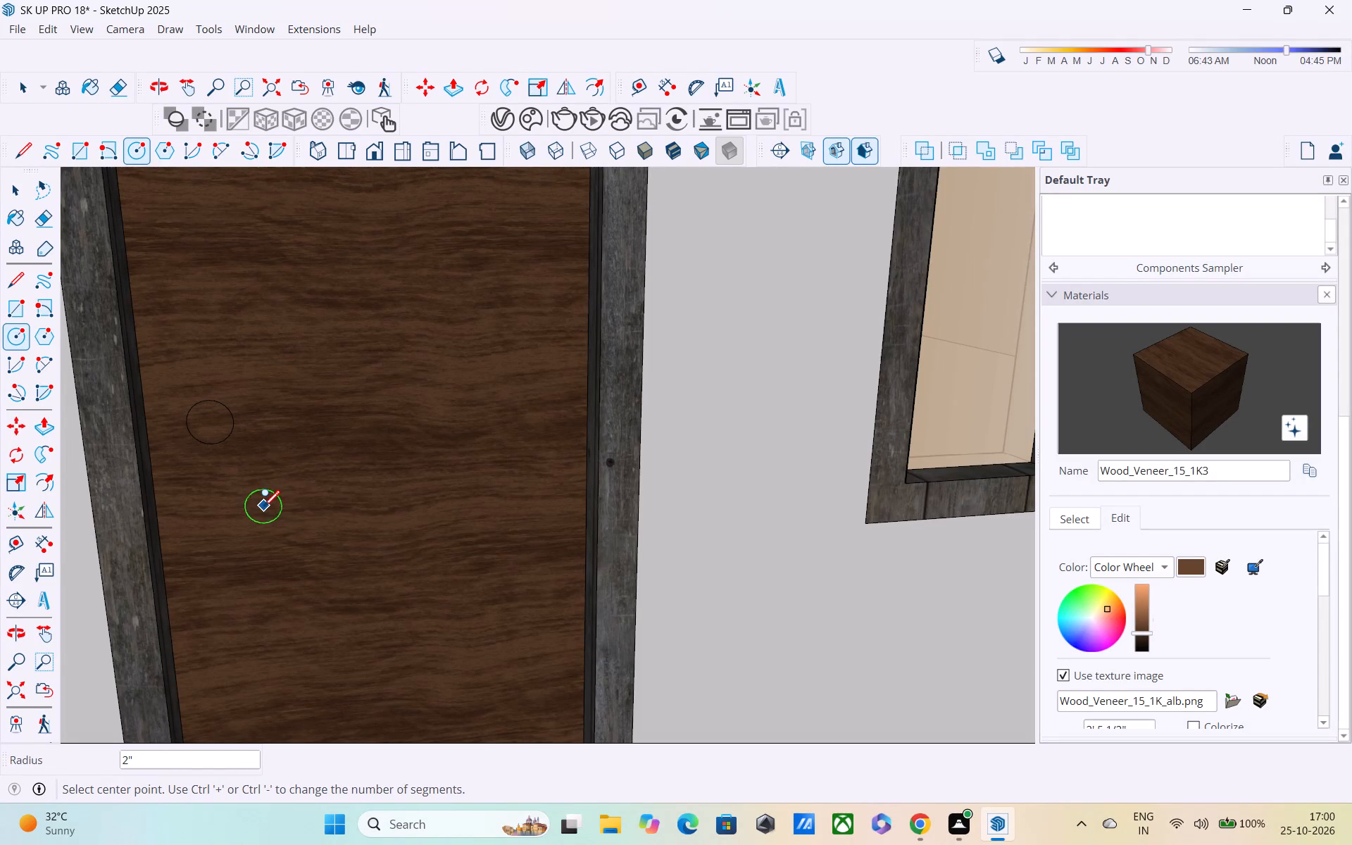
Copy the 2" circle straight down the entrance door leaf to mark the handle's lower end.
scroll(263, 508, "down", 1)
middle_click_drag(256, 502, 264, 365)
scroll(265, 370, "down", 4)
scroll(285, 496, "down", 1)
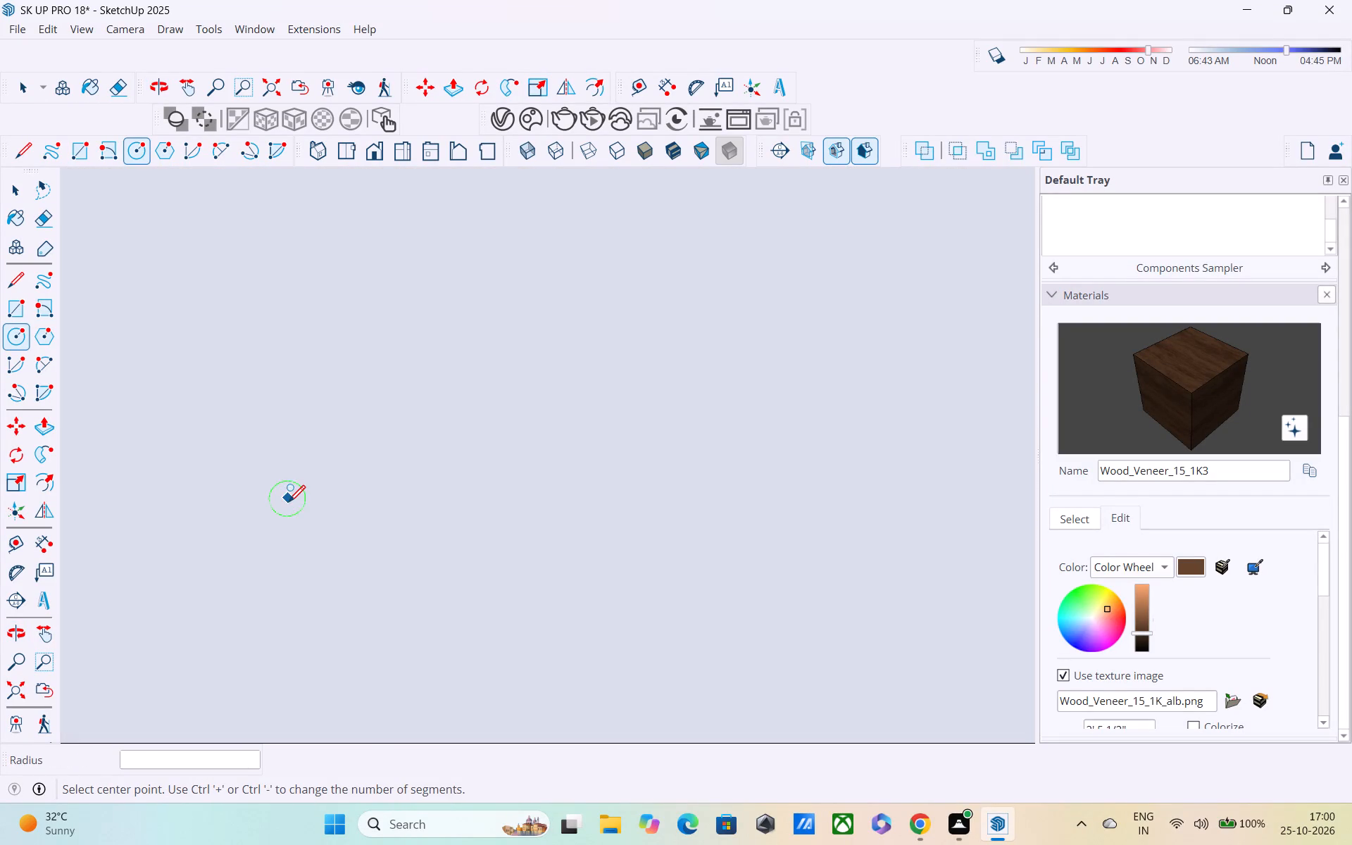
left_click(8, 680)
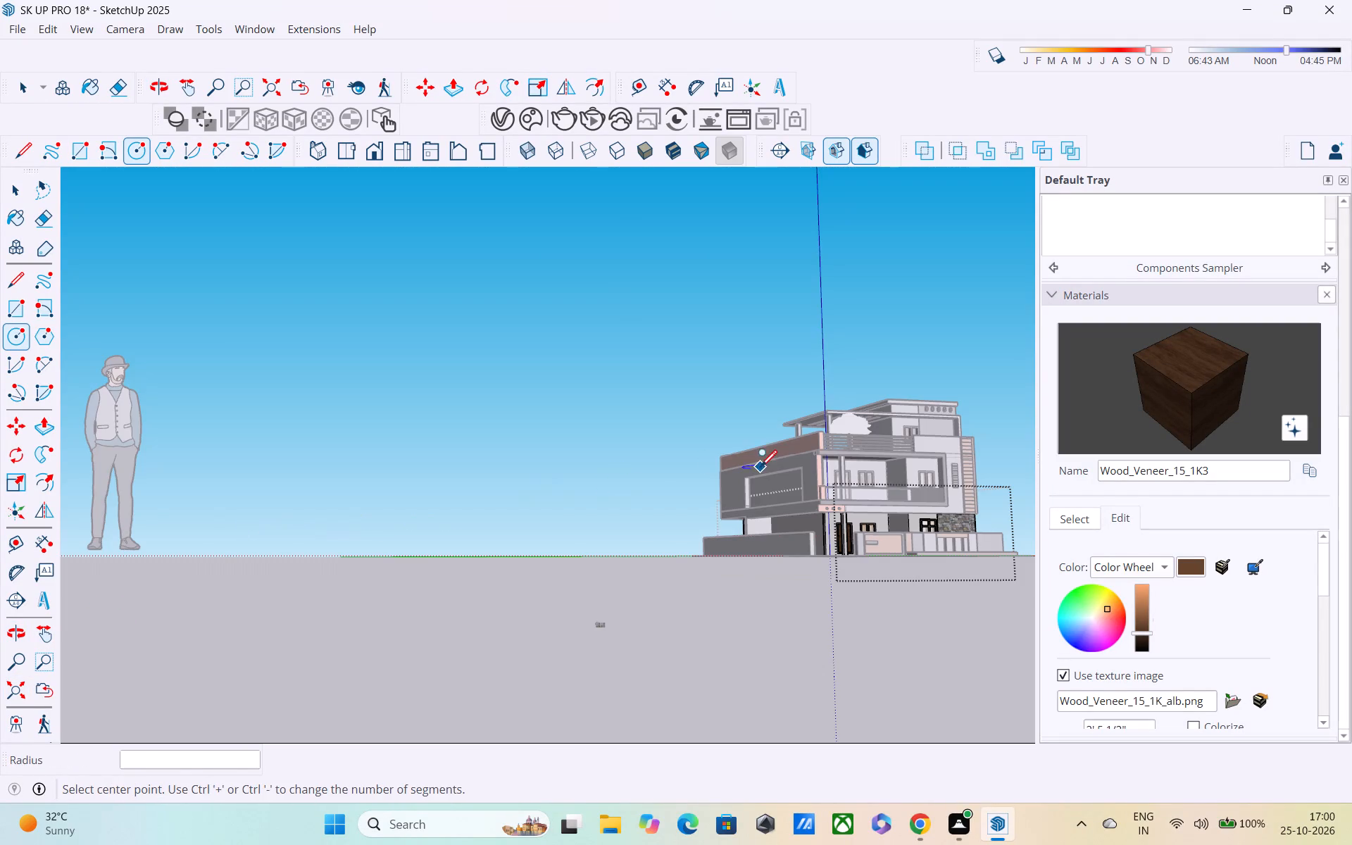
middle_click_drag(760, 468, 671, 486)
middle_click_drag(803, 508, 546, 539, "shift")
scroll(697, 534, "up", 4)
scroll(621, 587, "up", 2)
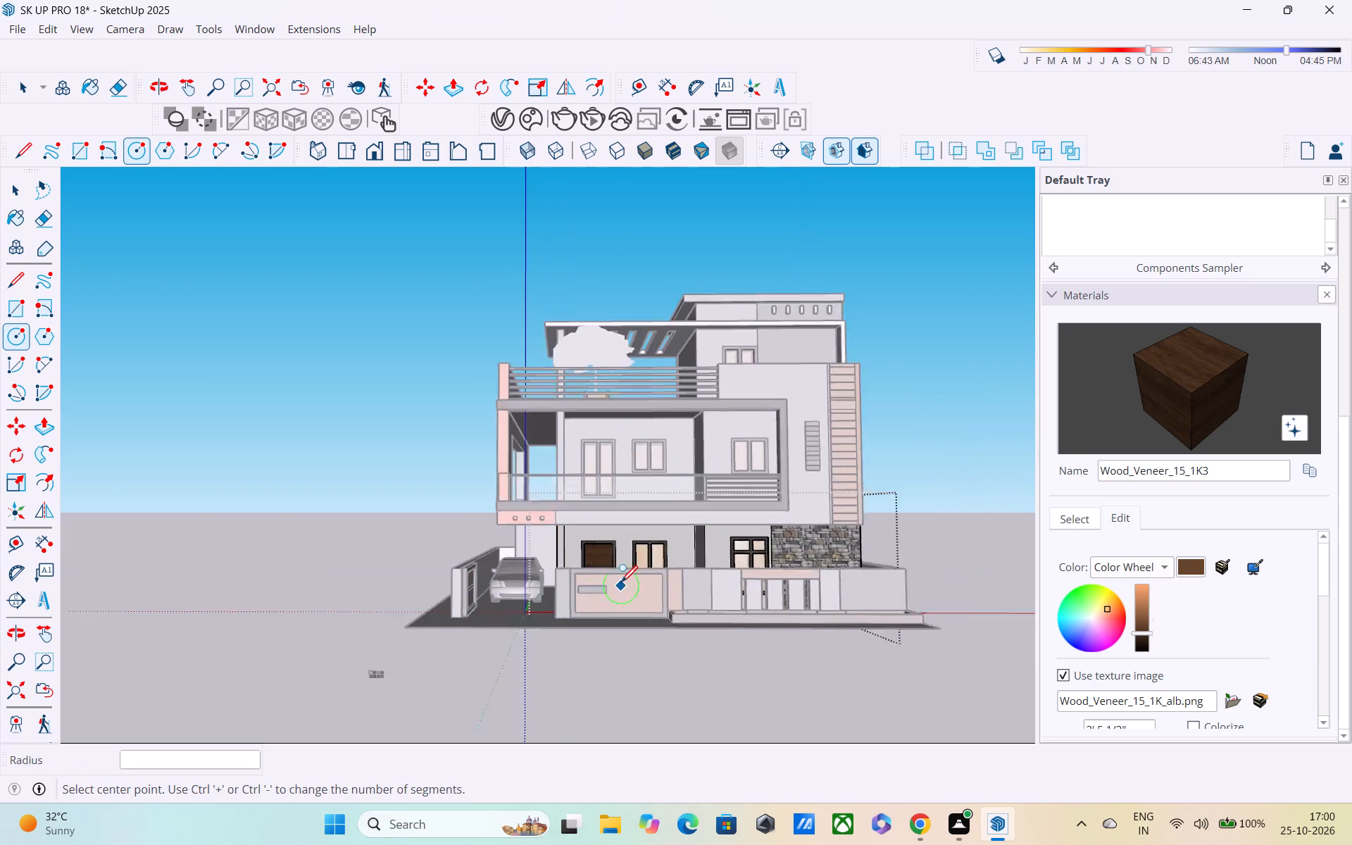
scroll(621, 584, "up", 17)
middle_click_drag(583, 568, 584, 594)
scroll(572, 553, "up", 1)
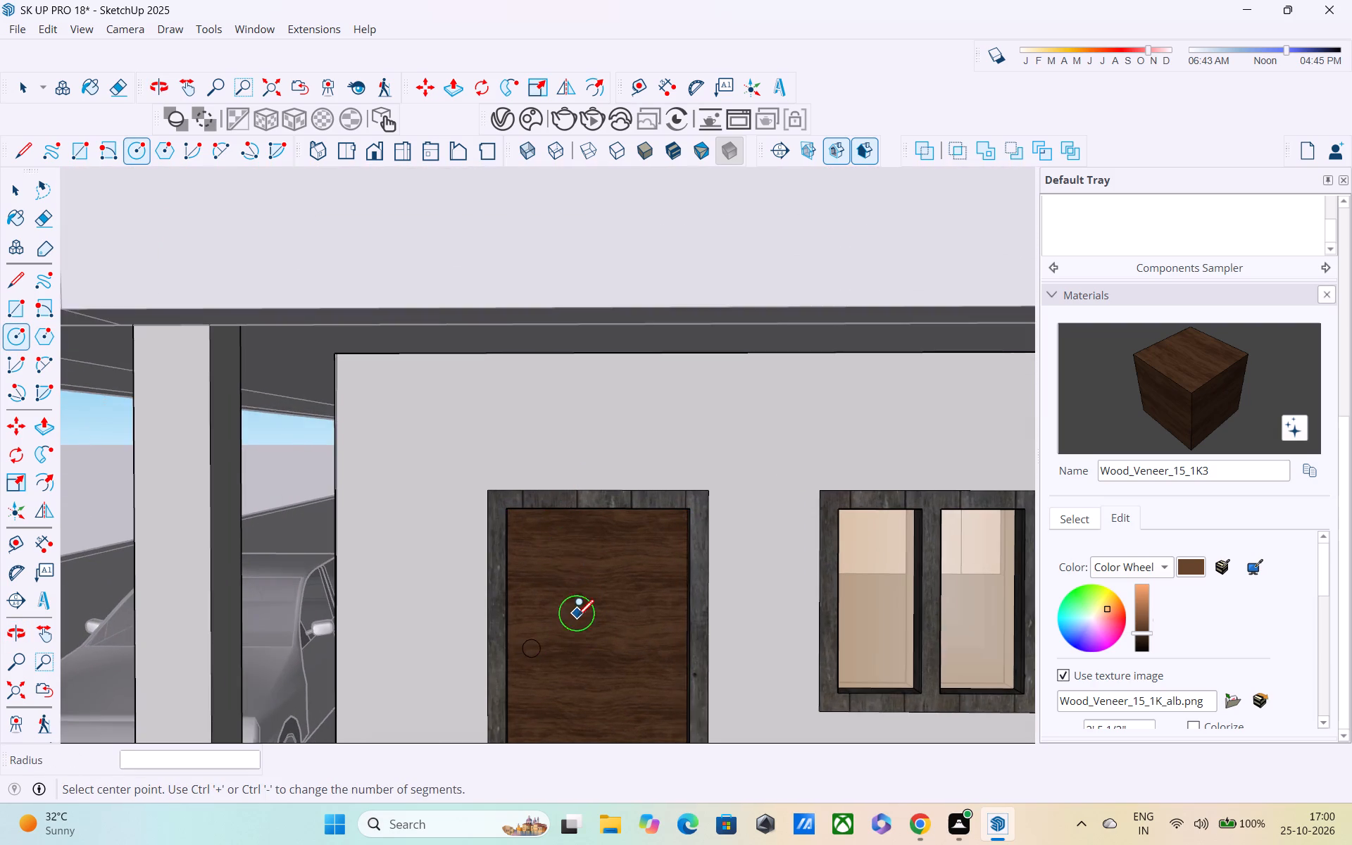
middle_click_drag(577, 627, 570, 475, "shift")
middle_click_drag(568, 501, 570, 545)
scroll(575, 591, "up", 6)
key("space")
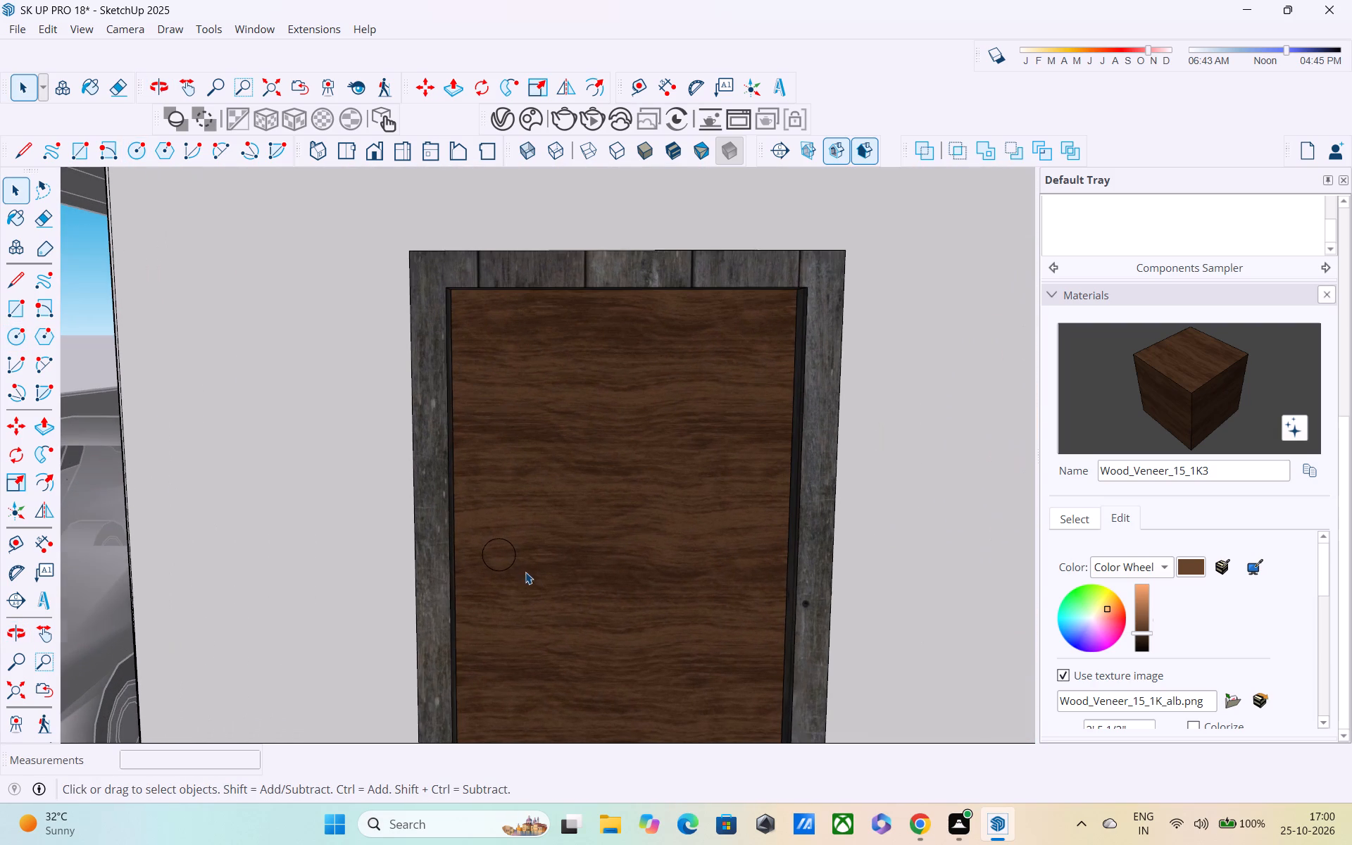
left_click(506, 542)
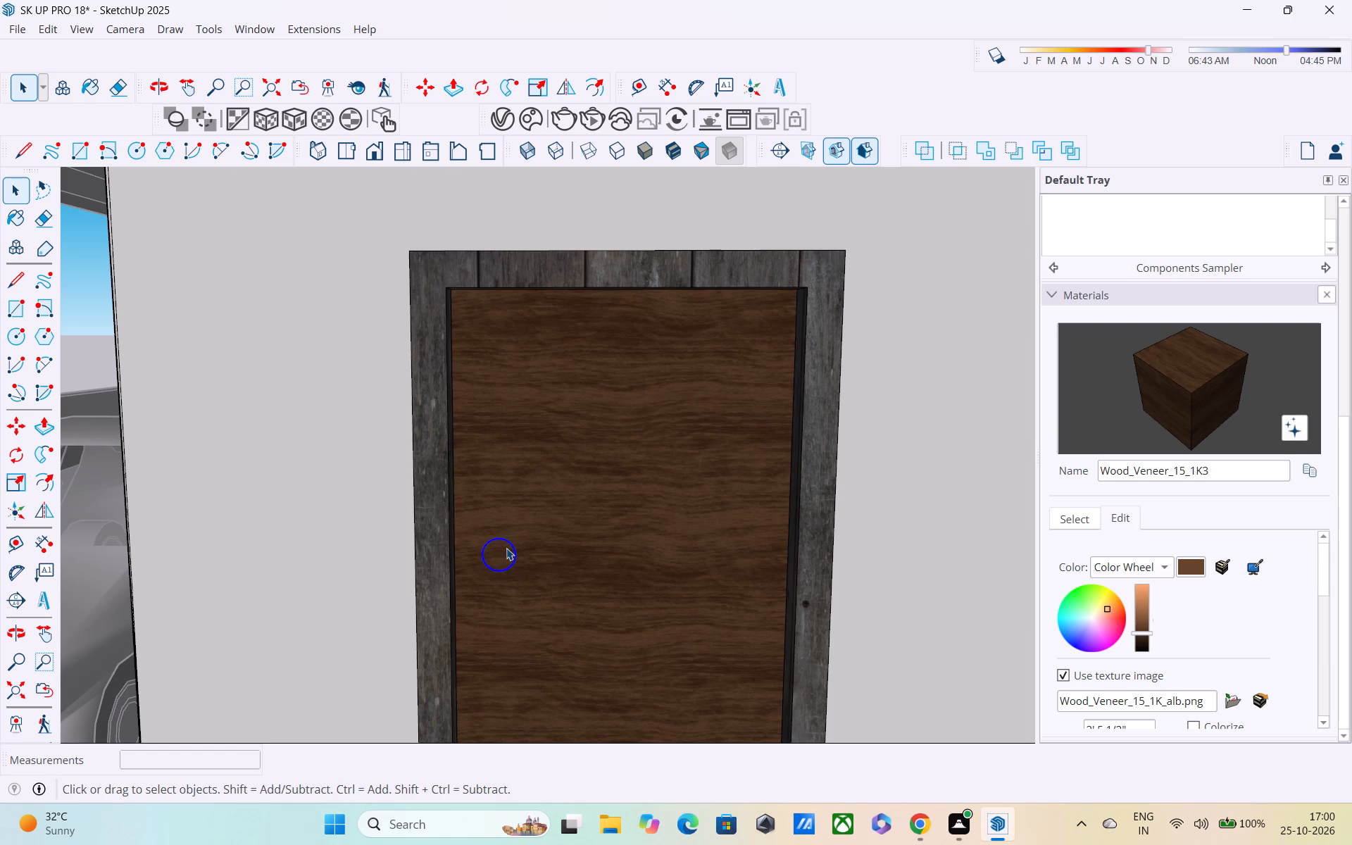
key("m")
left_click(508, 556)
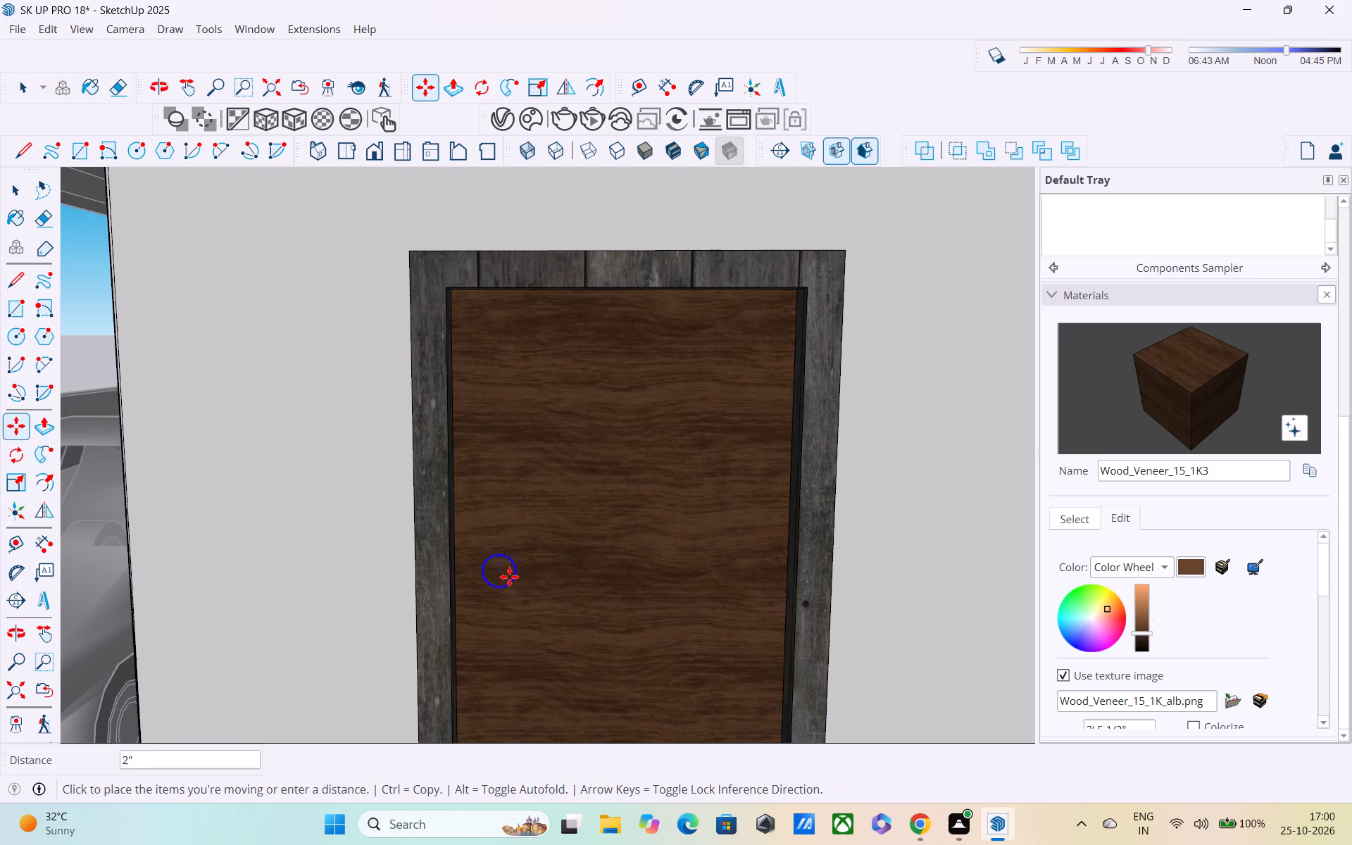
scroll(509, 626, "up", 1, "shift")
middle_click_drag(509, 627, 522, 539, "shift")
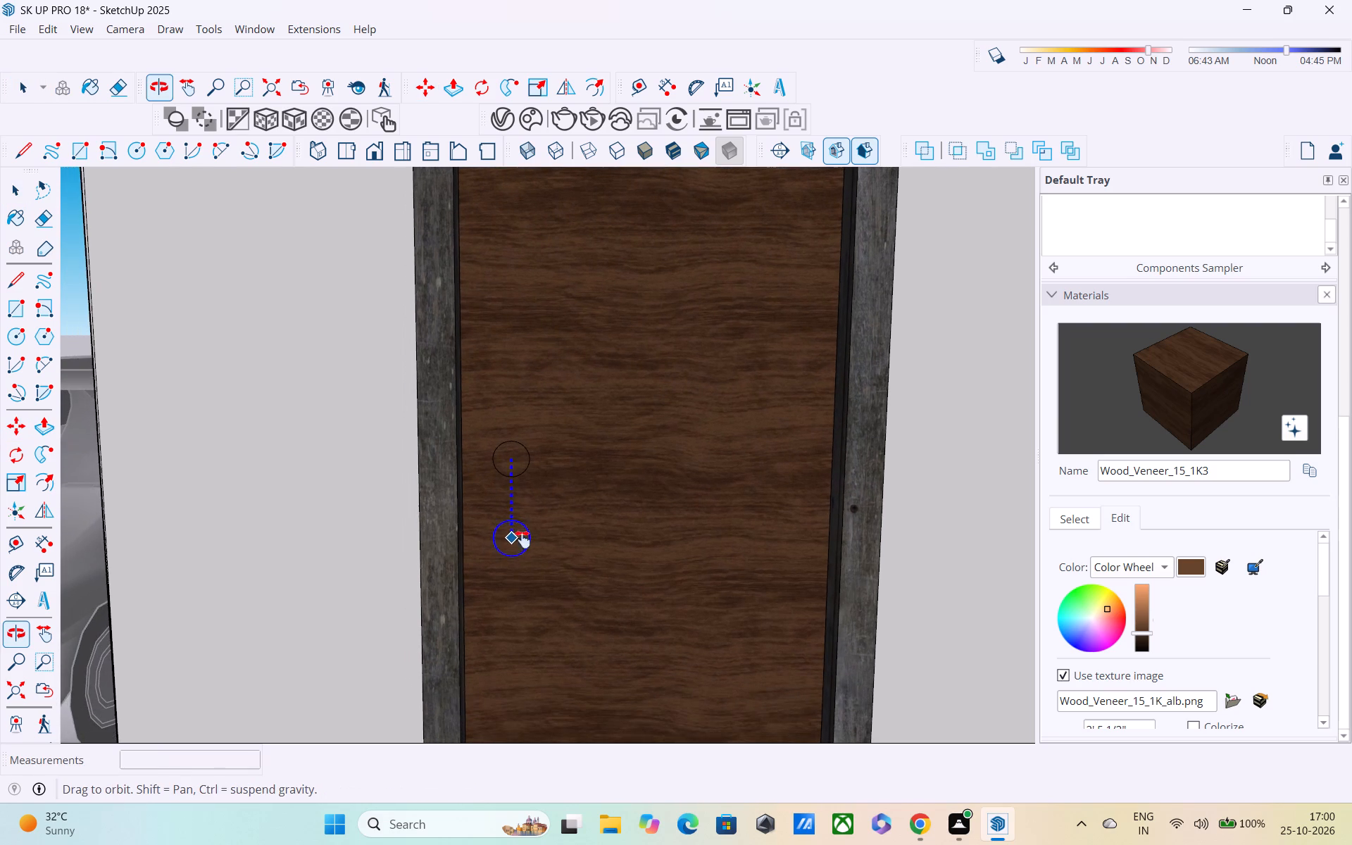
middle_click_drag(522, 539, 522, 539, "shift")
left_click(514, 589)
key("space")
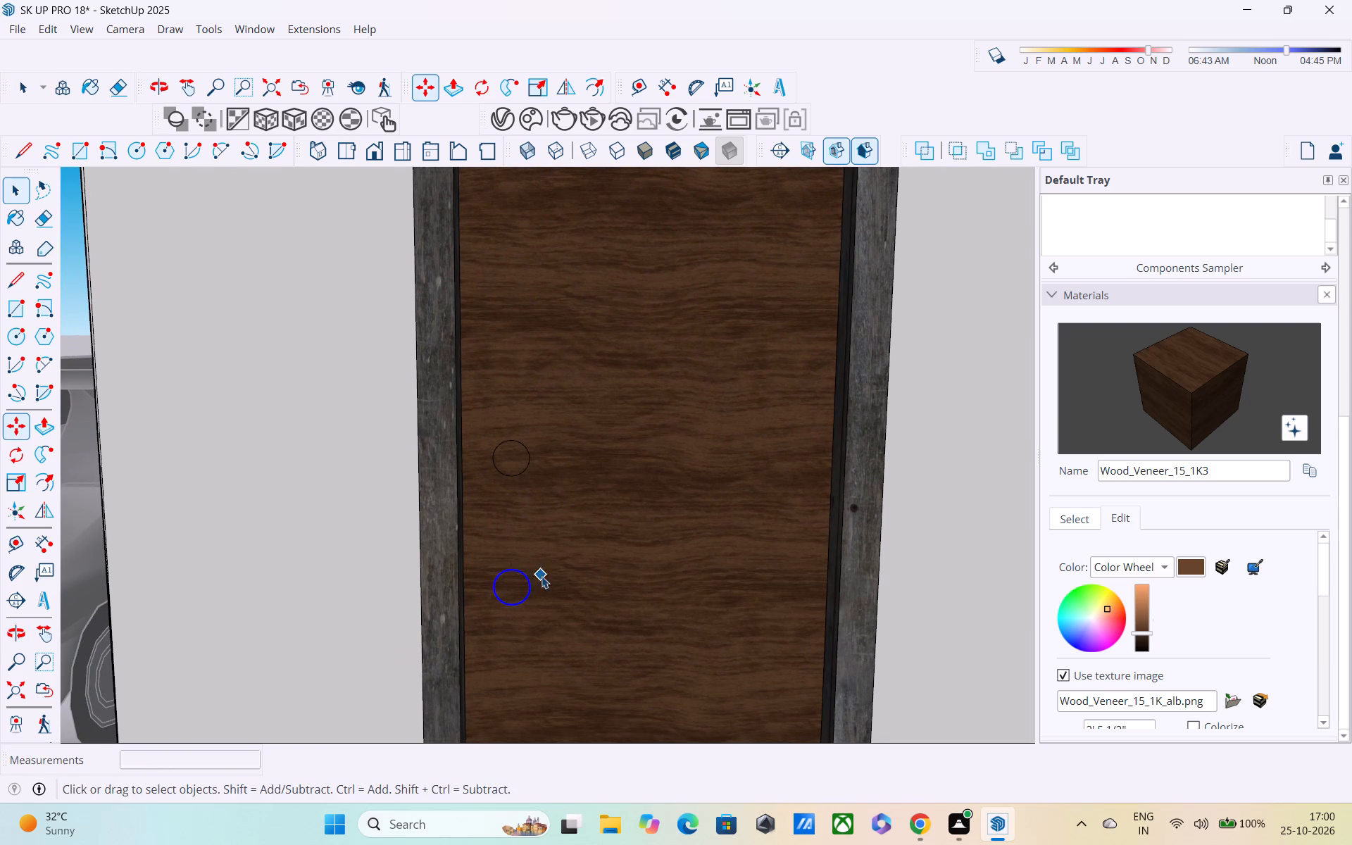
Draw a line about 8 3/8" long straight out from the door leaf at the upper circle's centre.
key("l")
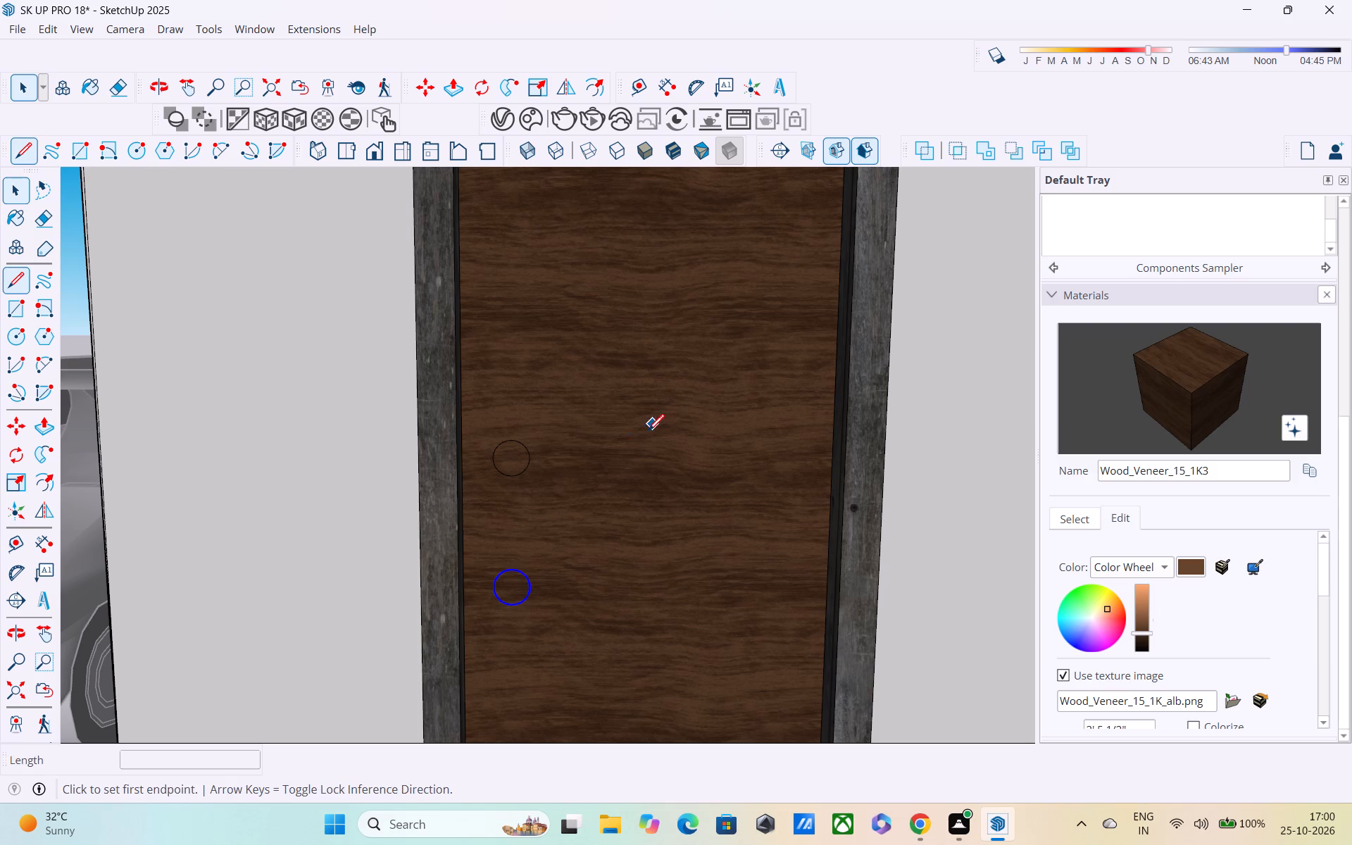
left_click(513, 462)
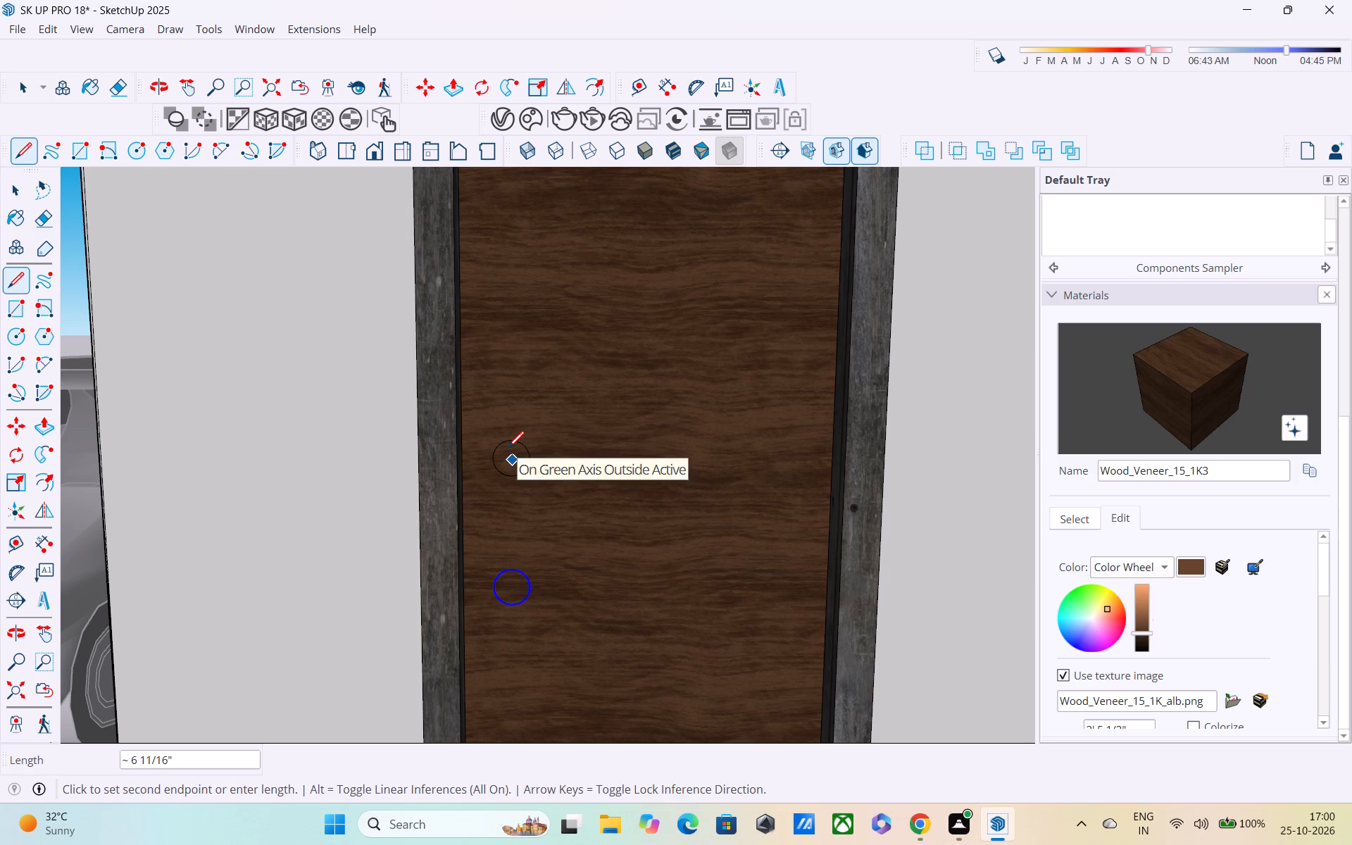
left_click(508, 449)
left_click(508, 465)
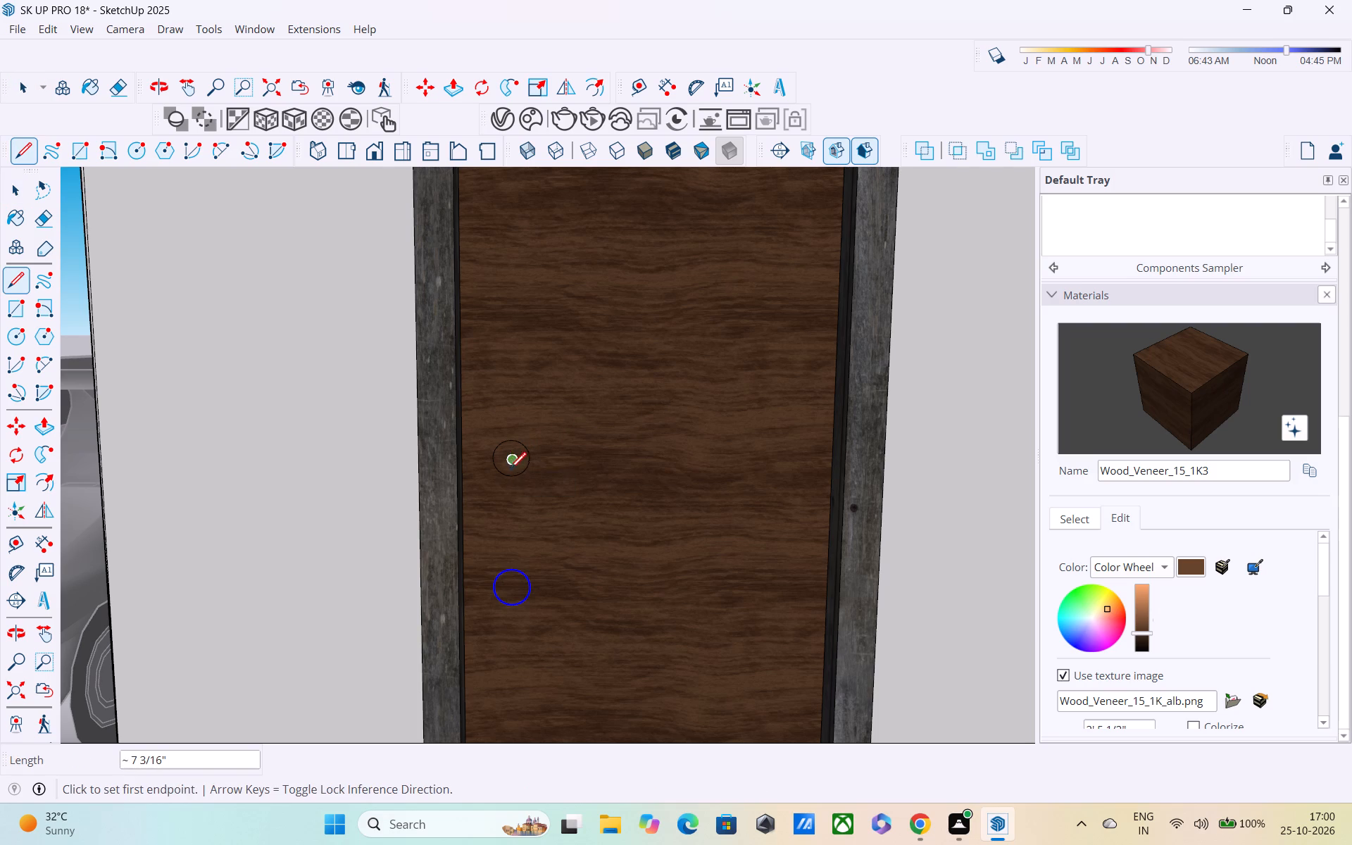
middle_click_drag(522, 489, 741, 510)
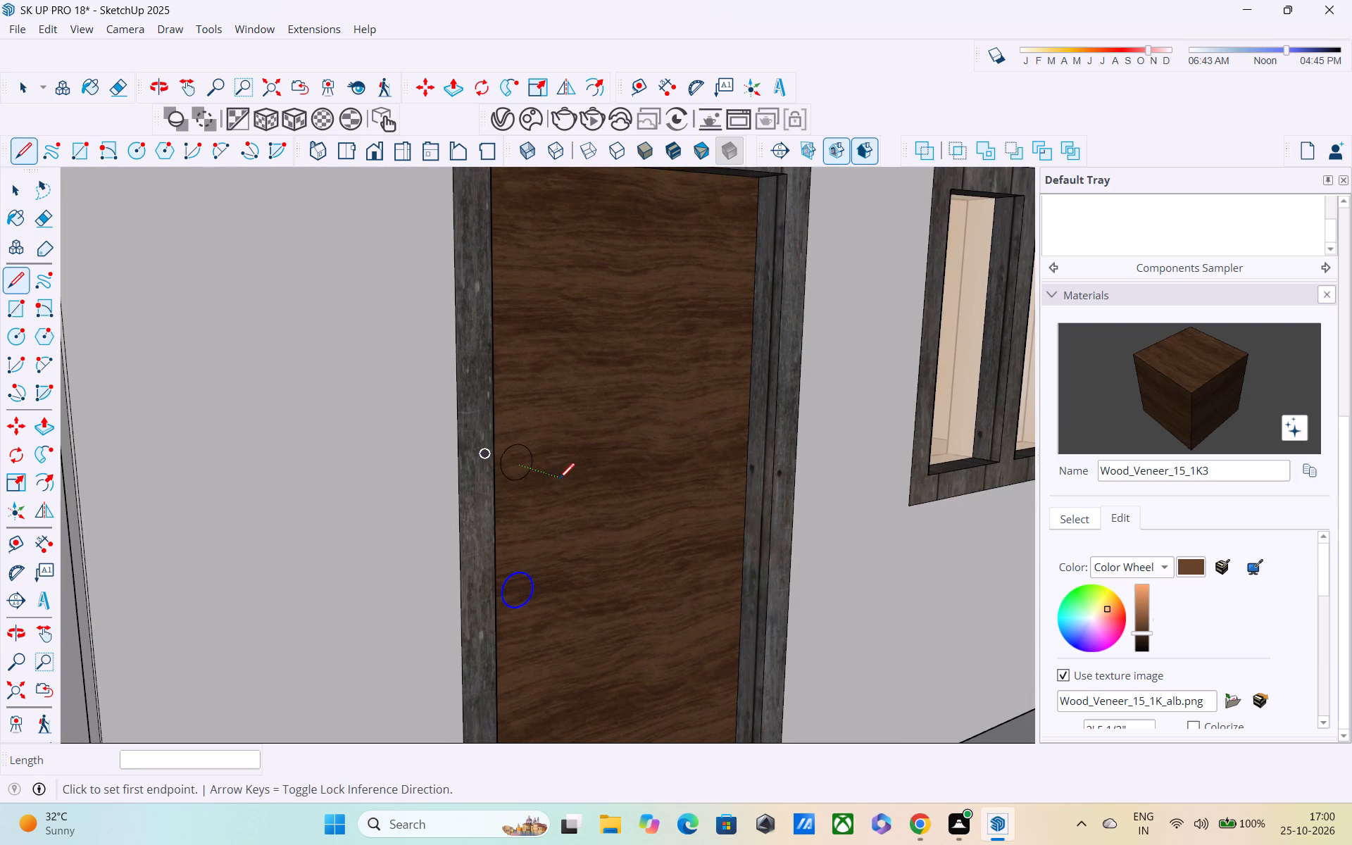
left_click(561, 481)
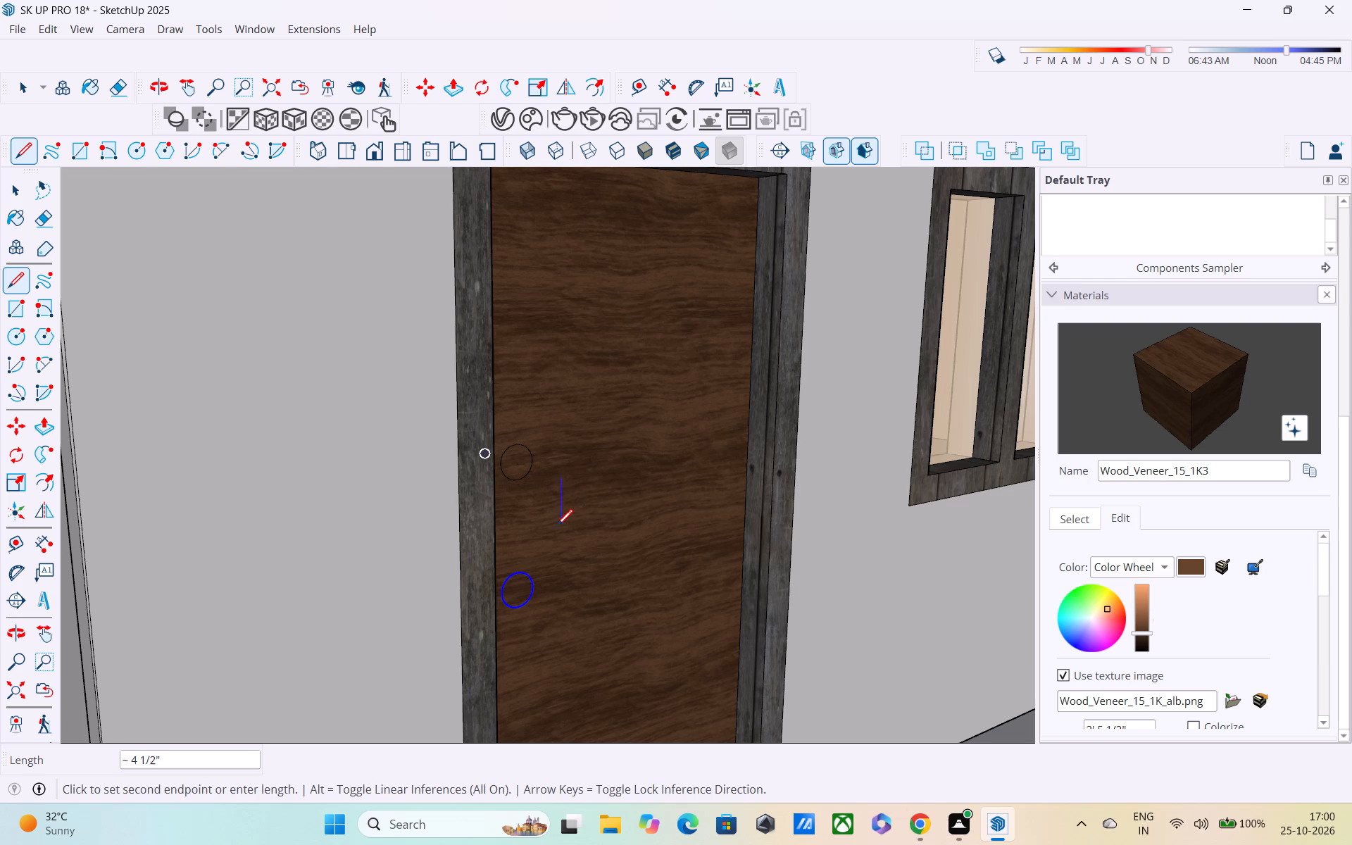
left_click(562, 486)
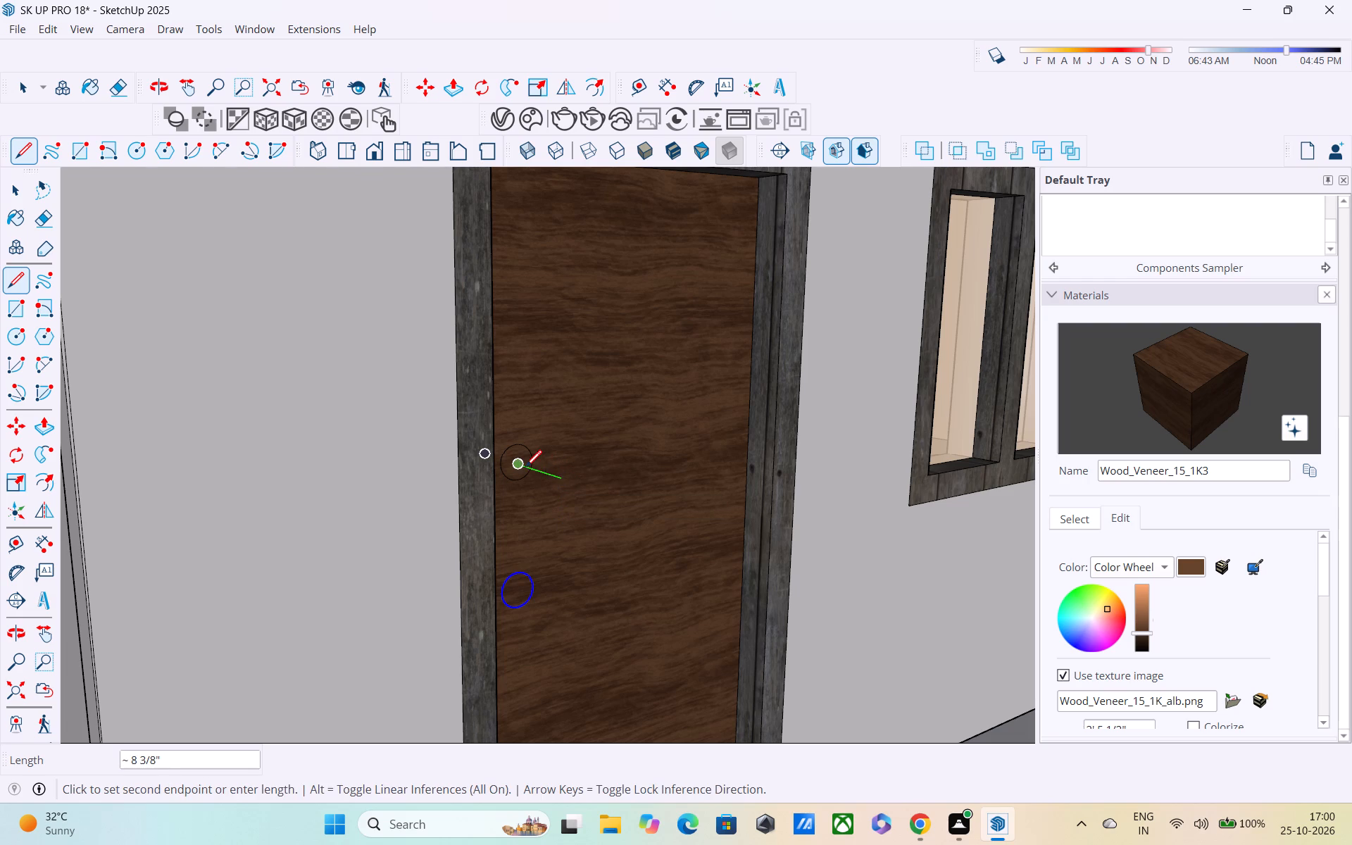
left_click(518, 468)
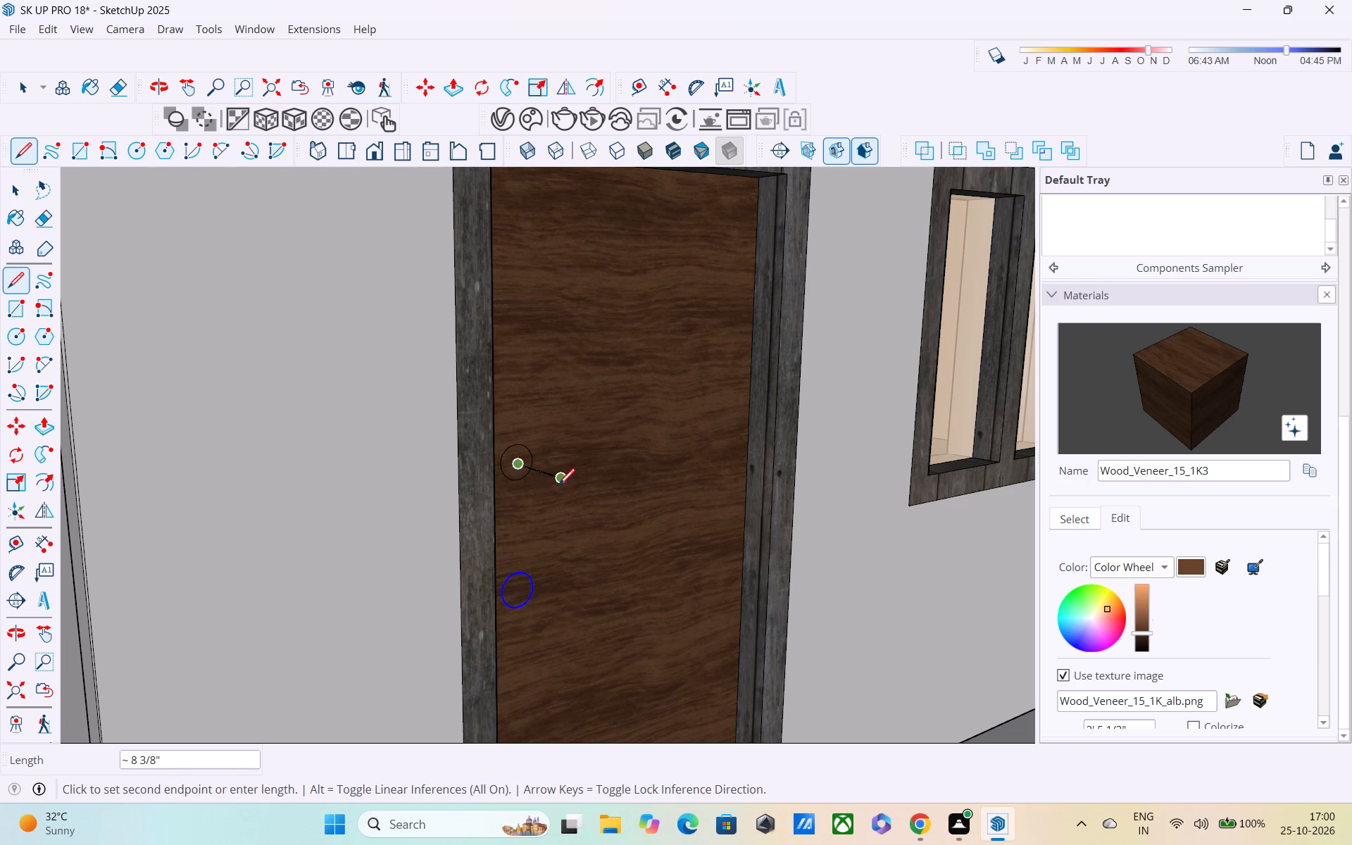
key("Escape")
Draw a vertical line down from the outer end of that line to the level of the lower circle.
left_click(561, 483)
scroll(518, 593, "up", 6)
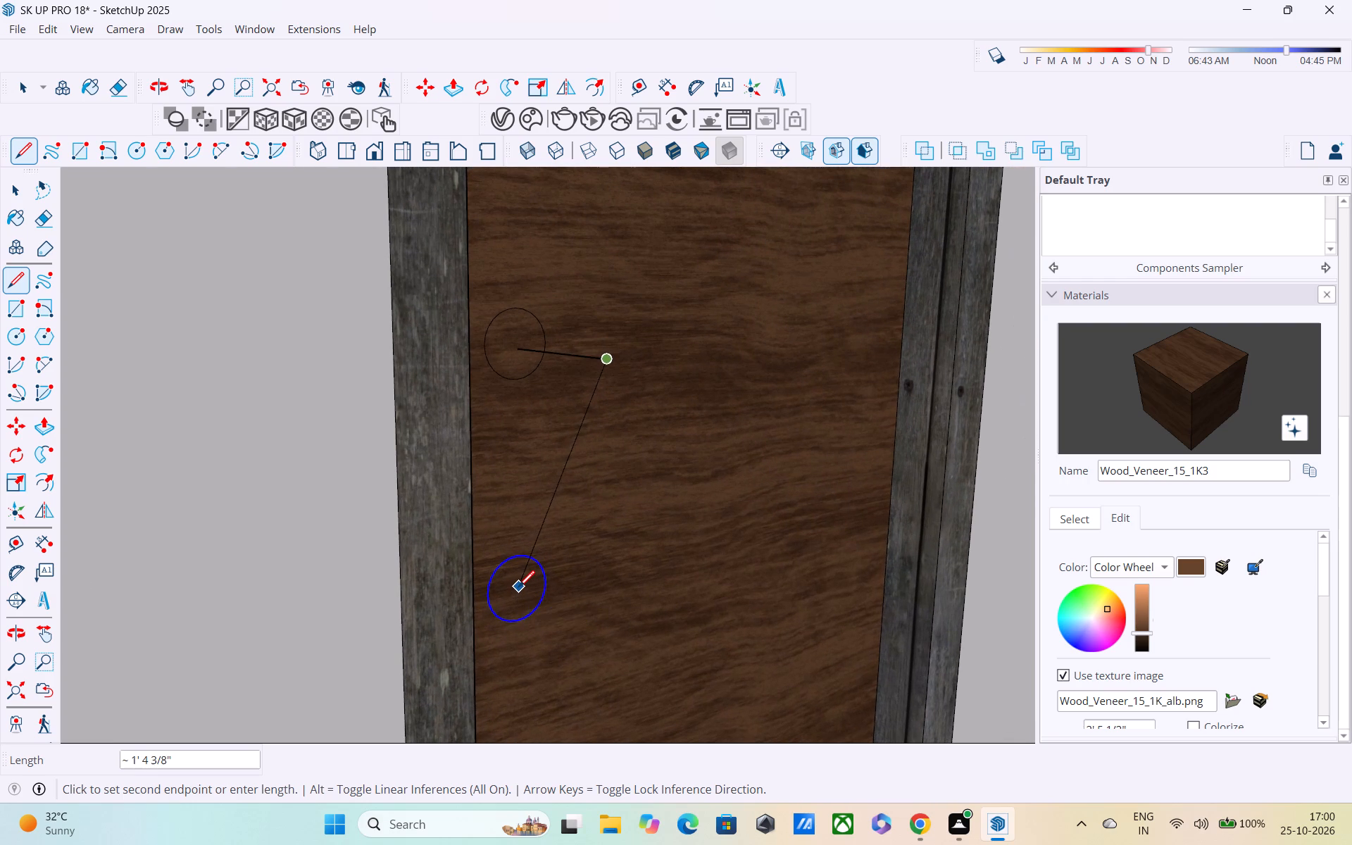
left_click(602, 586)
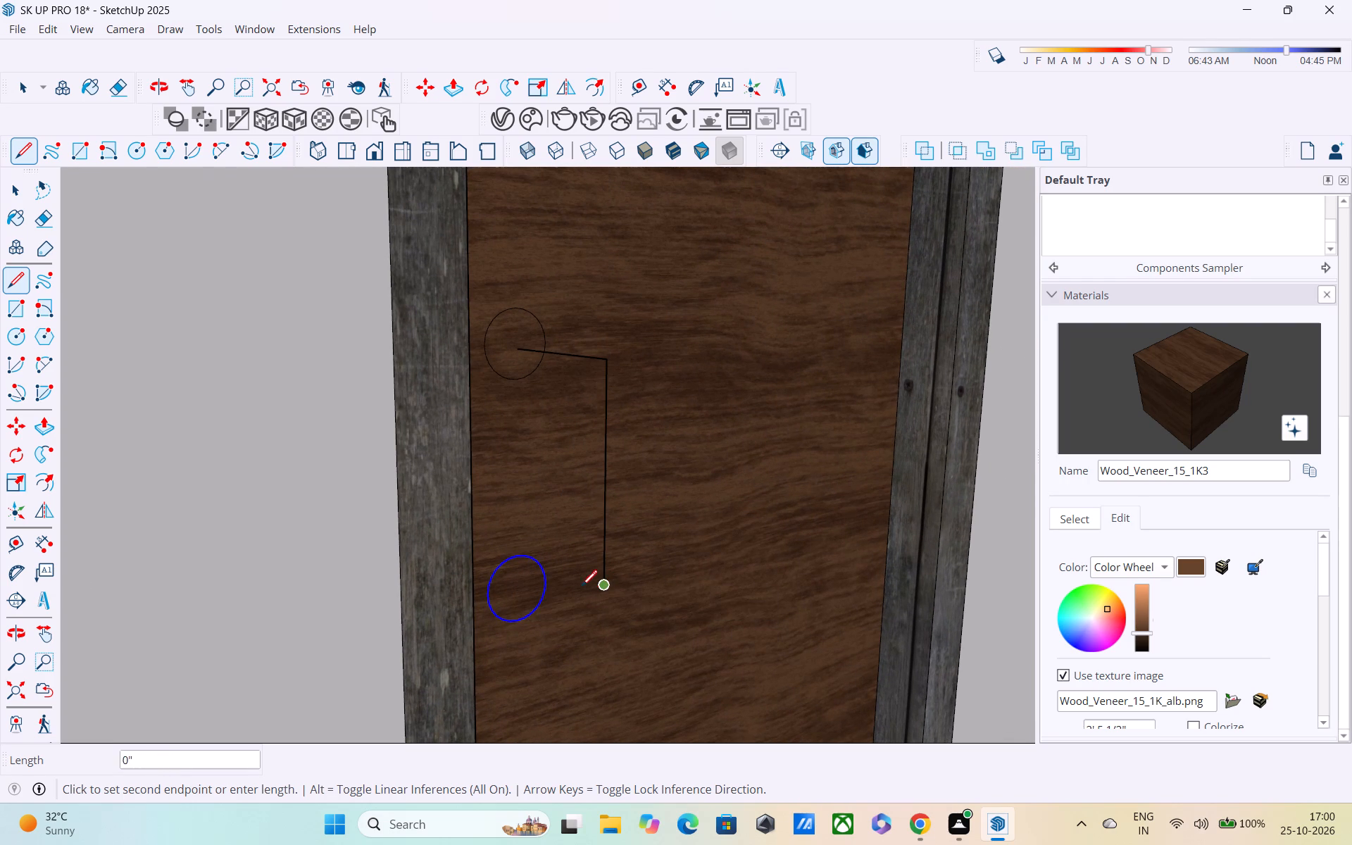
middle_click_drag(511, 582, 486, 569)
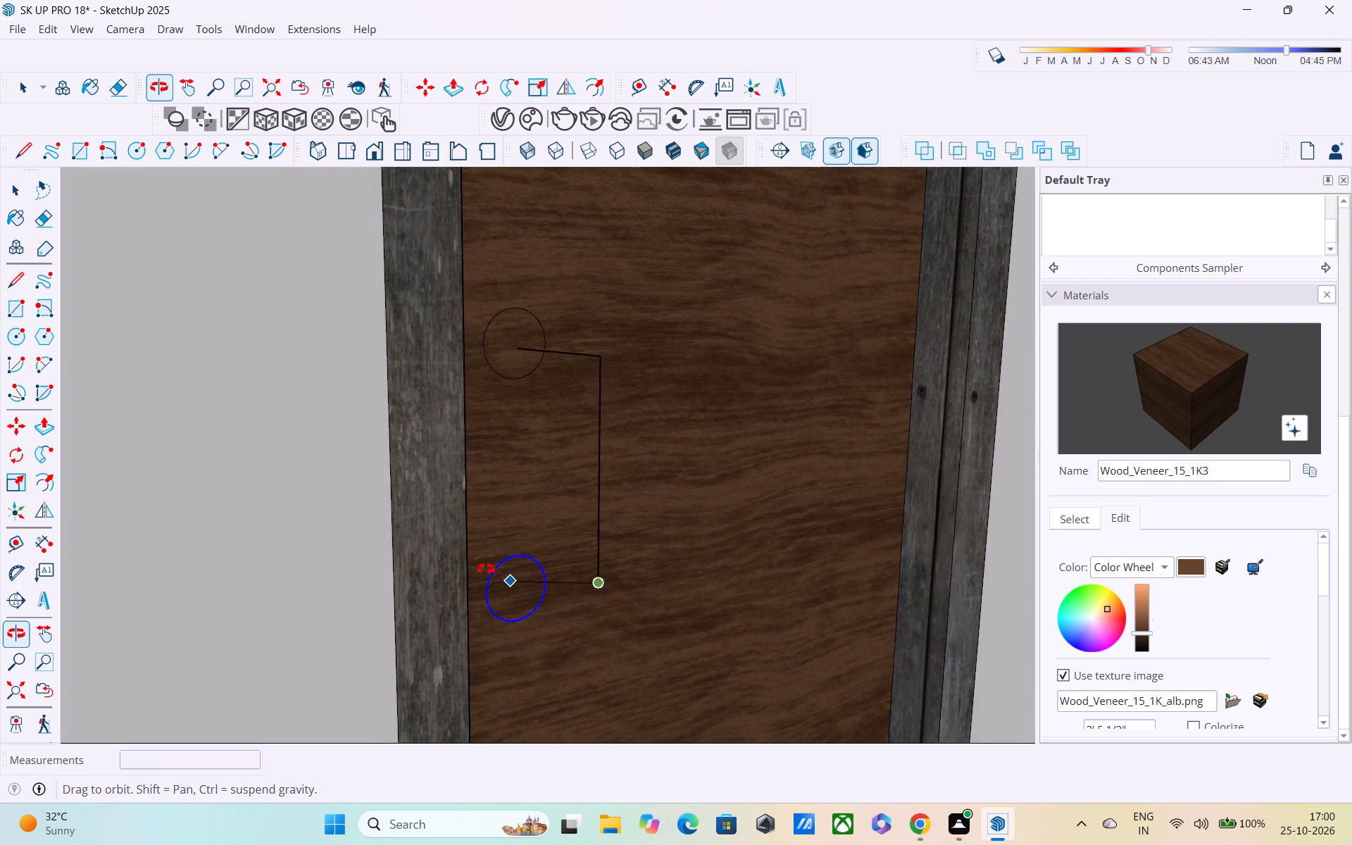
middle_click_drag(486, 569, 420, 539)
scroll(528, 588, "up", 2)
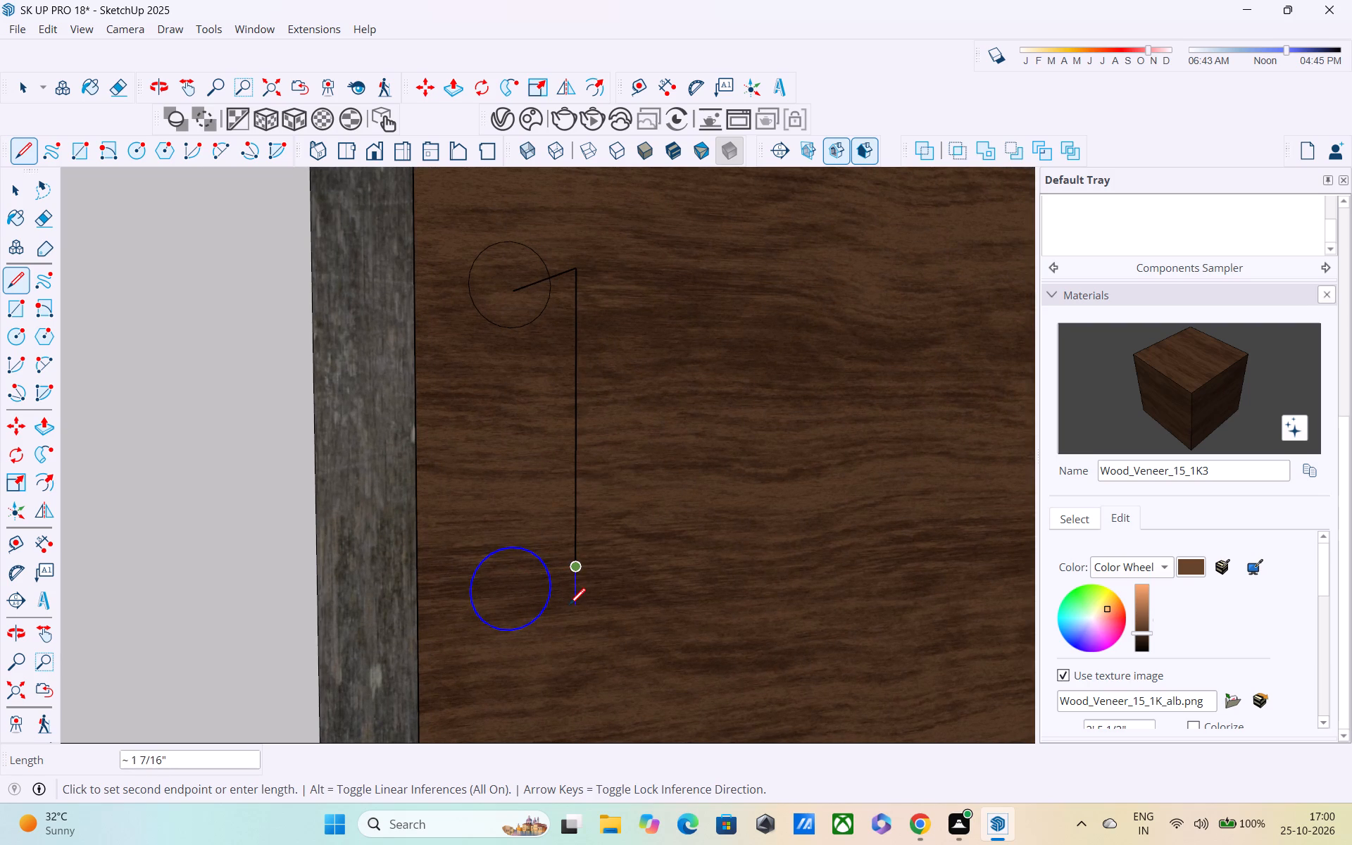
left_click(574, 604)
Join the vertical line's lower end to the lower circle's centre with a line about 8 7/16" long.
middle_click_drag(550, 594, 462, 580)
scroll(515, 601, "up", 3)
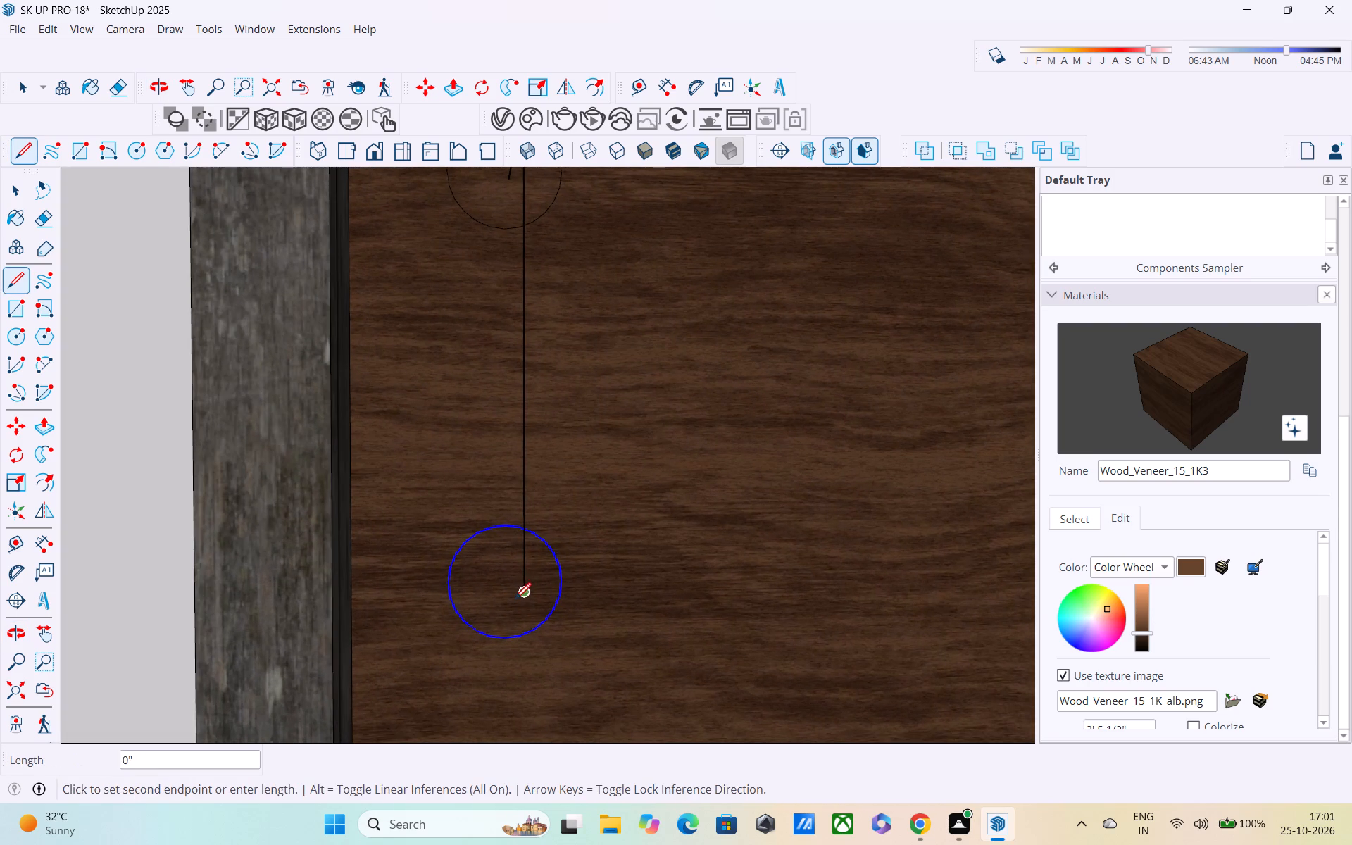
scroll(522, 579, "up", 1)
middle_click_drag(521, 579, 318, 585)
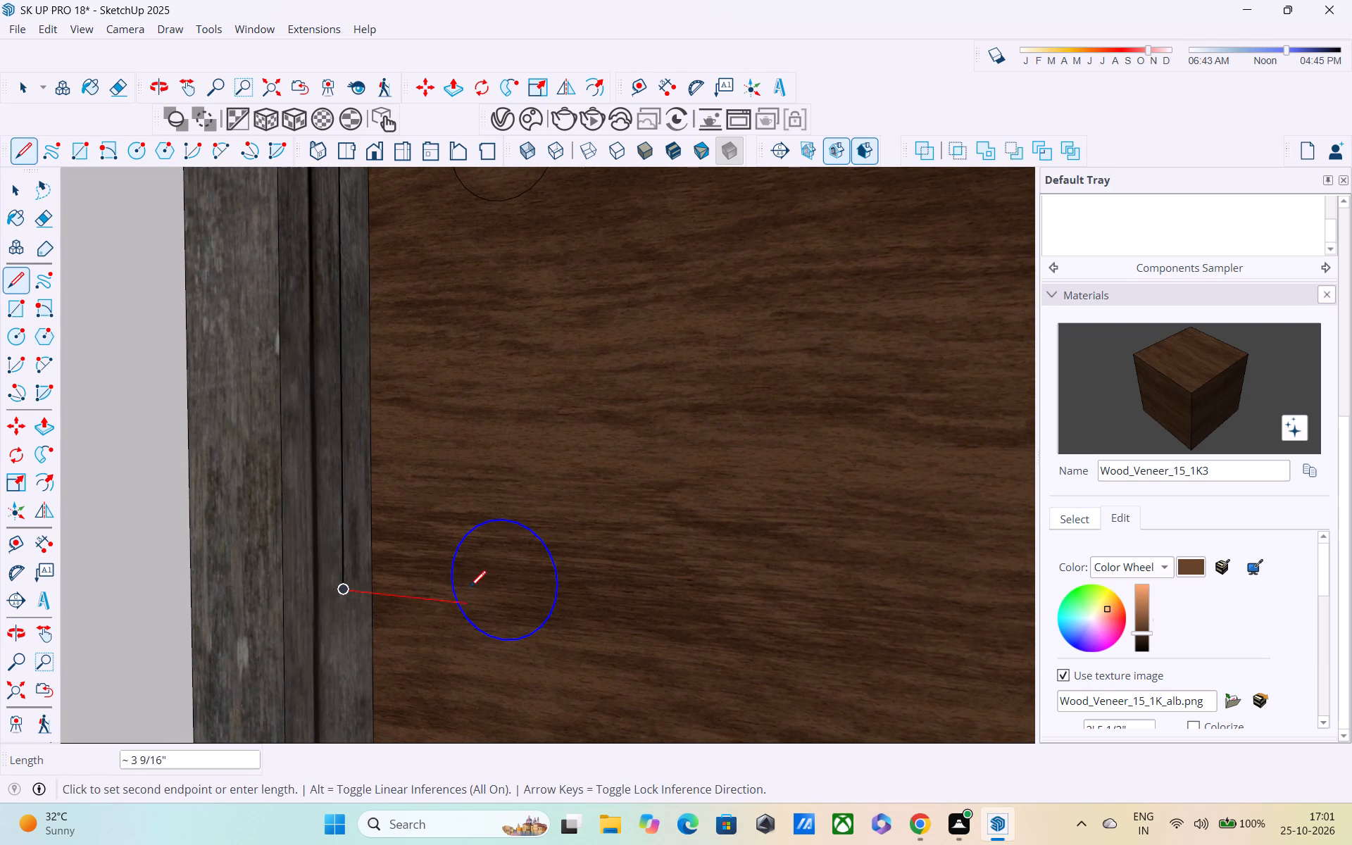
middle_click_drag(502, 575, 462, 581)
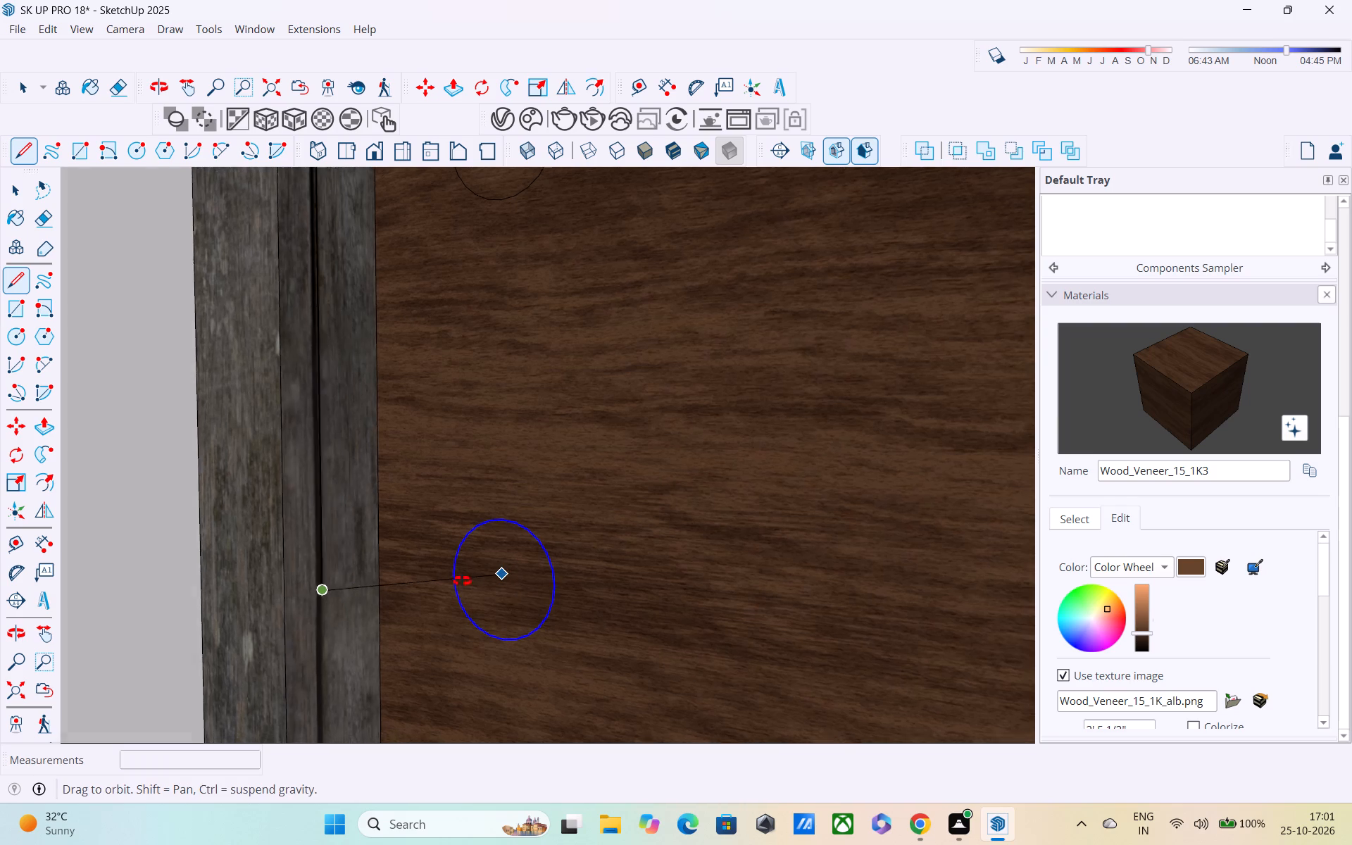
middle_click_drag(462, 581, 318, 603)
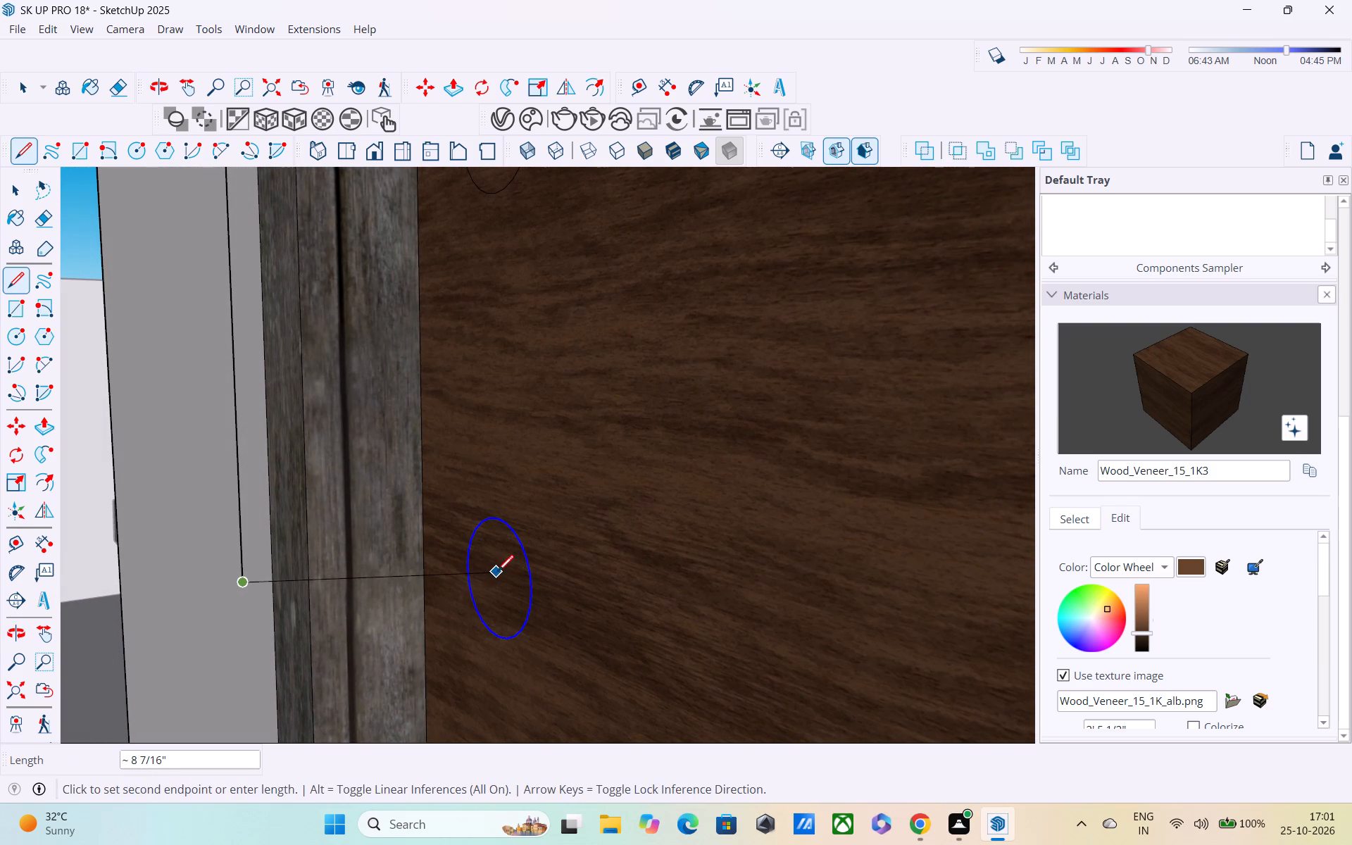
left_click(497, 573)
middle_click_drag(470, 582, 824, 603)
scroll(775, 596, "down", 4)
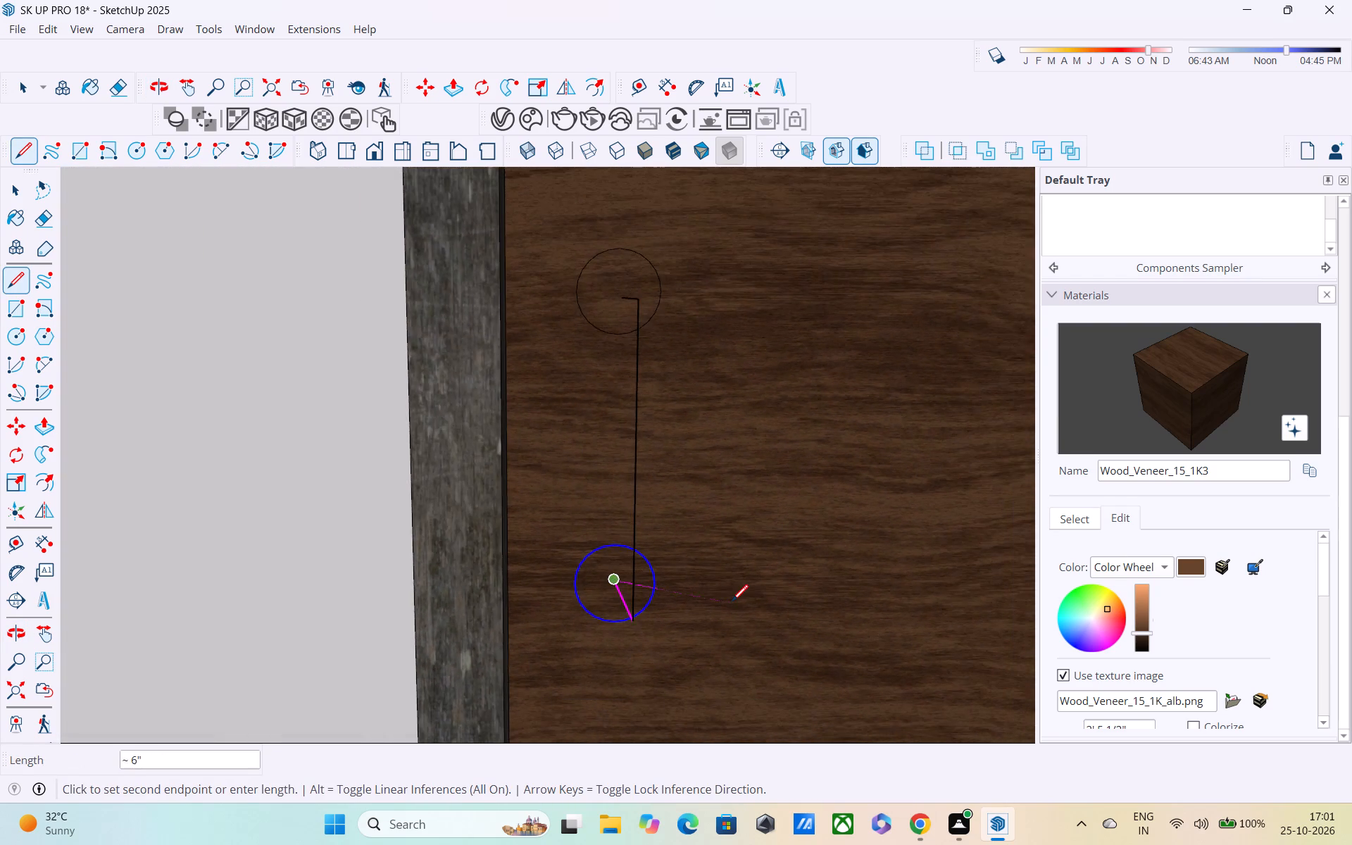
scroll(731, 603, "down", 4)
middle_click_drag(730, 606, 789, 612)
key("space")
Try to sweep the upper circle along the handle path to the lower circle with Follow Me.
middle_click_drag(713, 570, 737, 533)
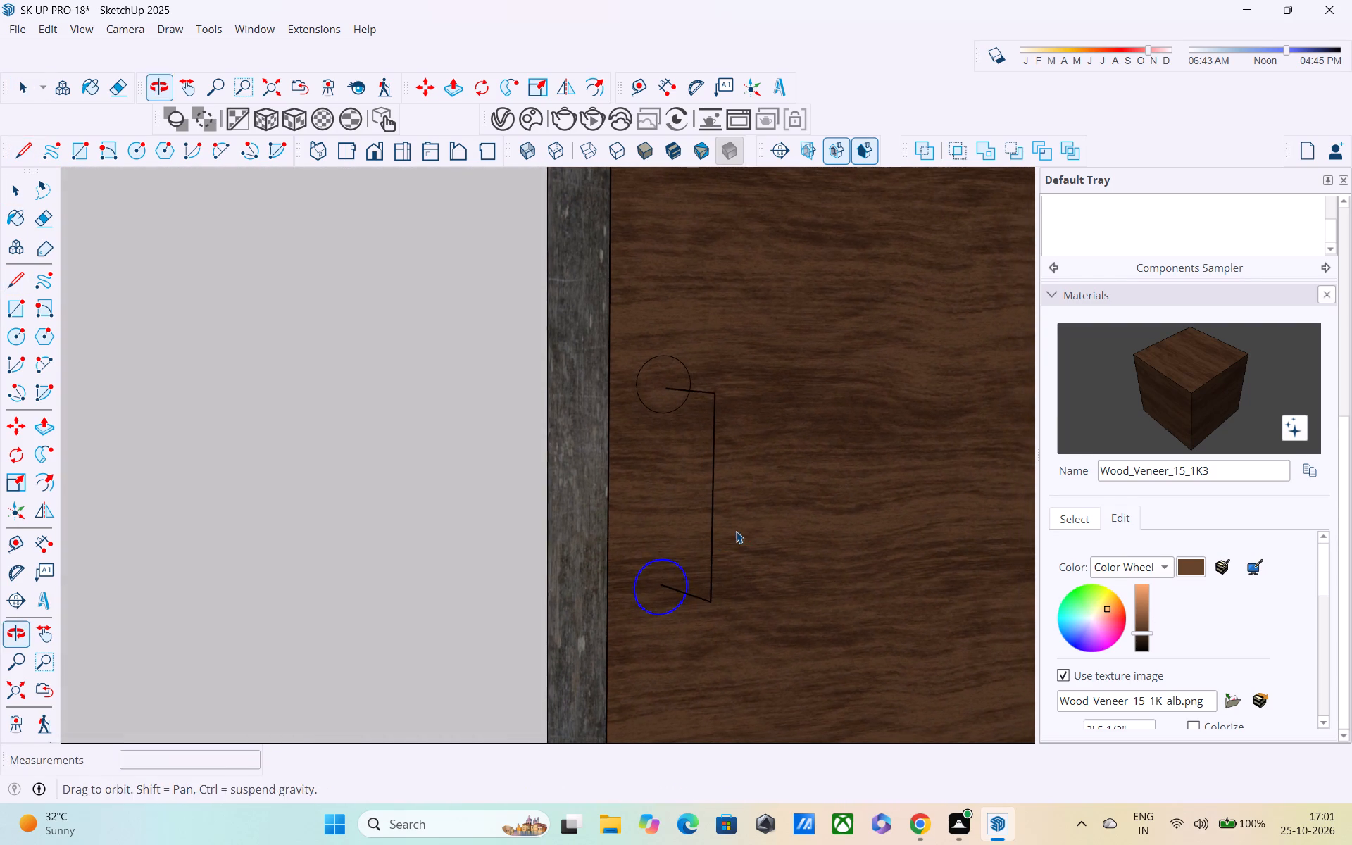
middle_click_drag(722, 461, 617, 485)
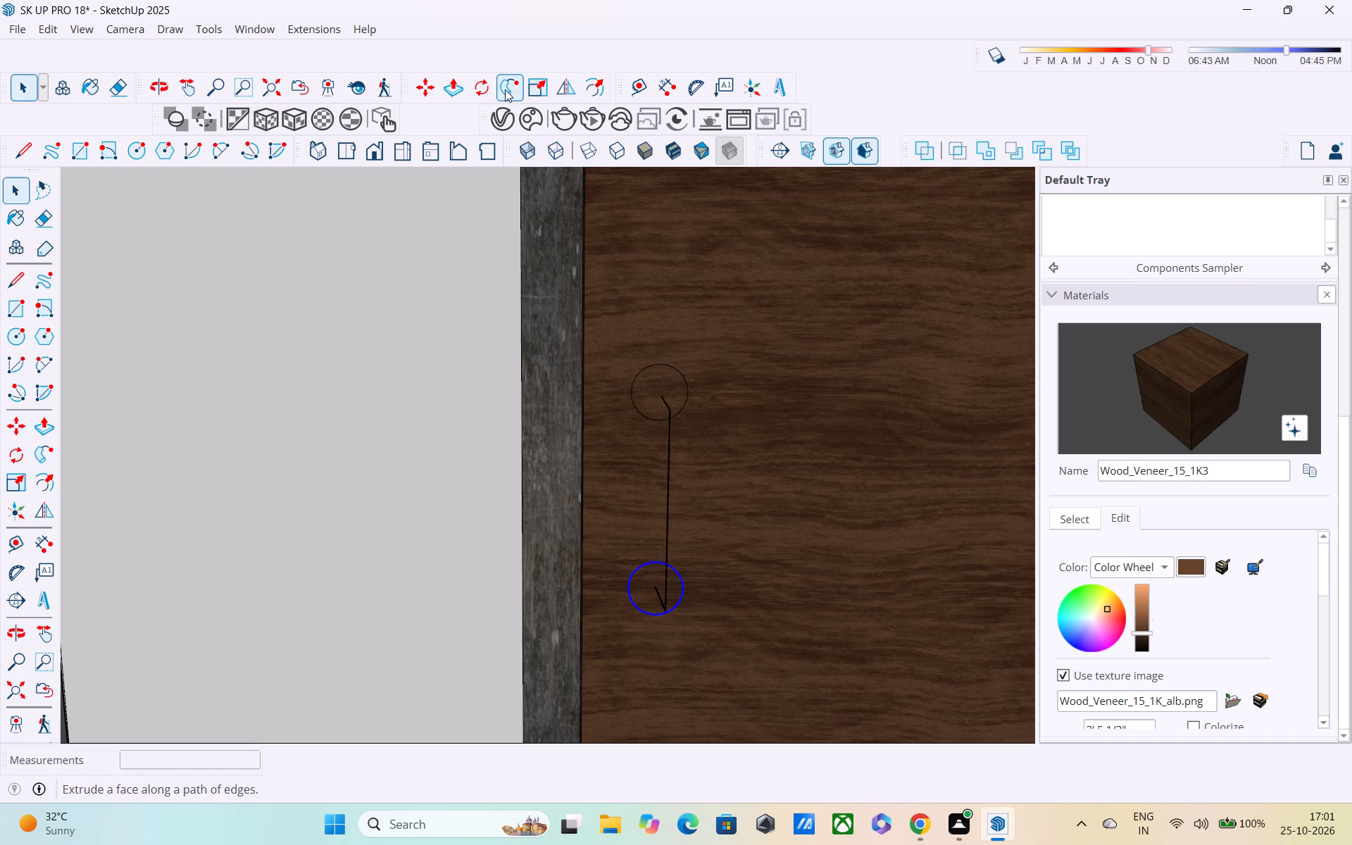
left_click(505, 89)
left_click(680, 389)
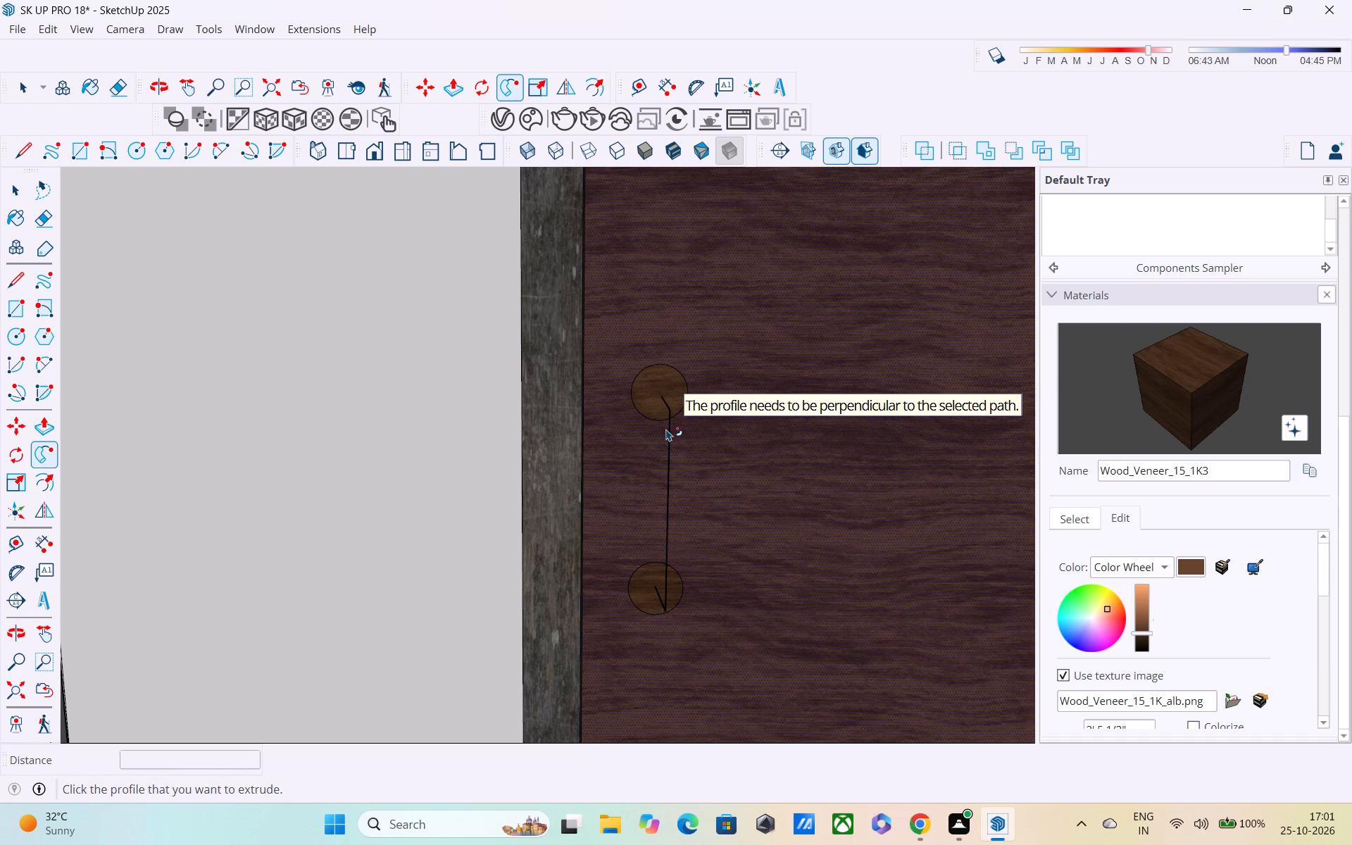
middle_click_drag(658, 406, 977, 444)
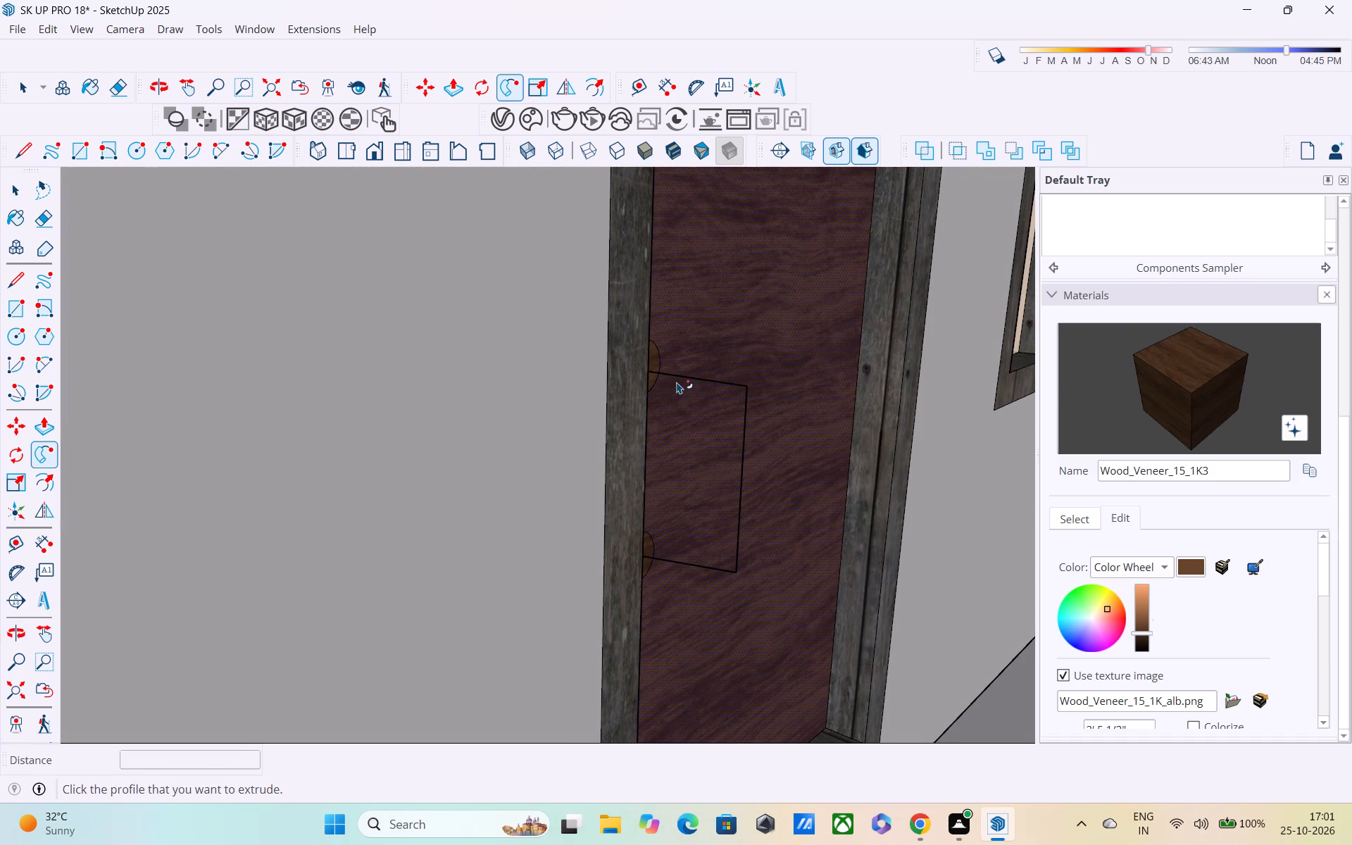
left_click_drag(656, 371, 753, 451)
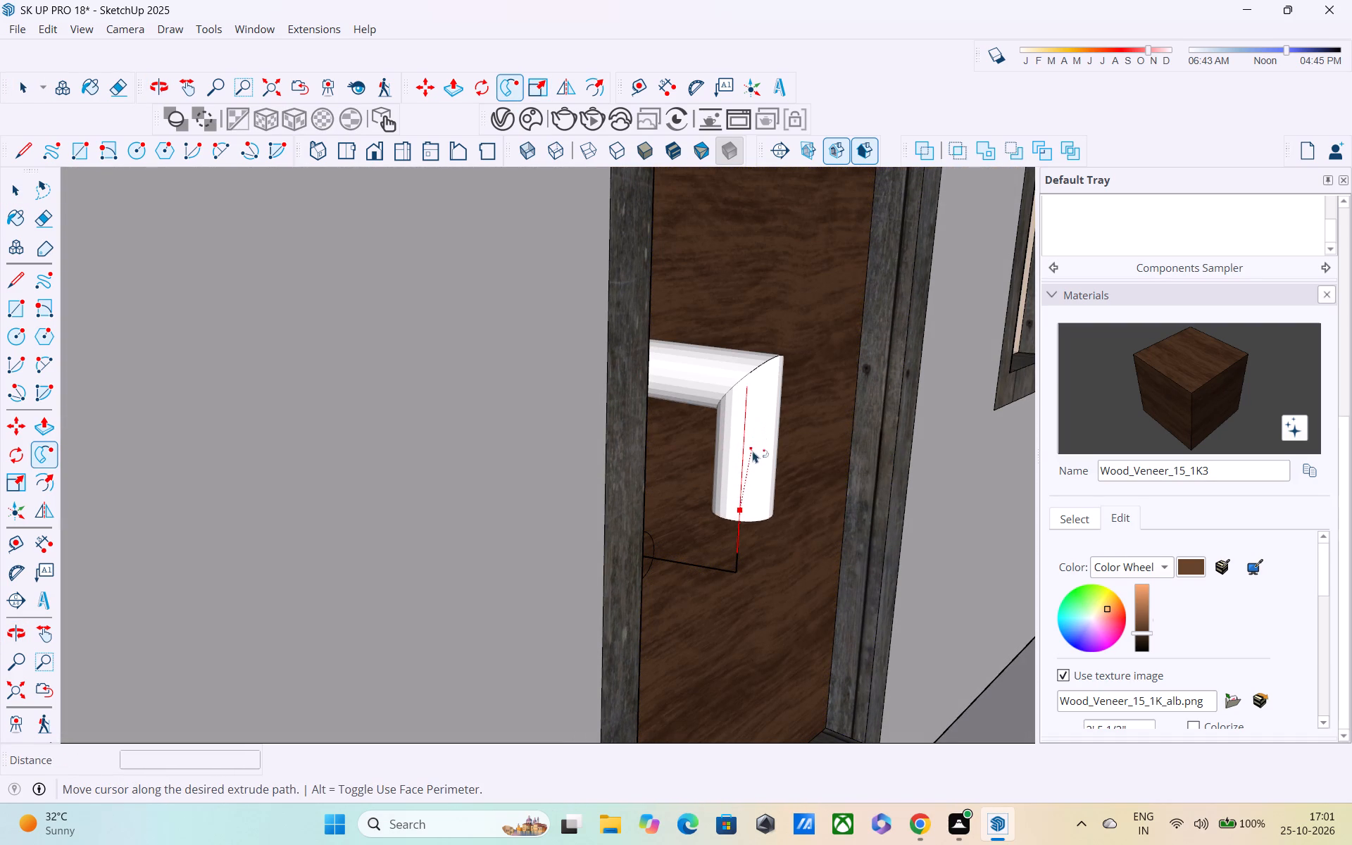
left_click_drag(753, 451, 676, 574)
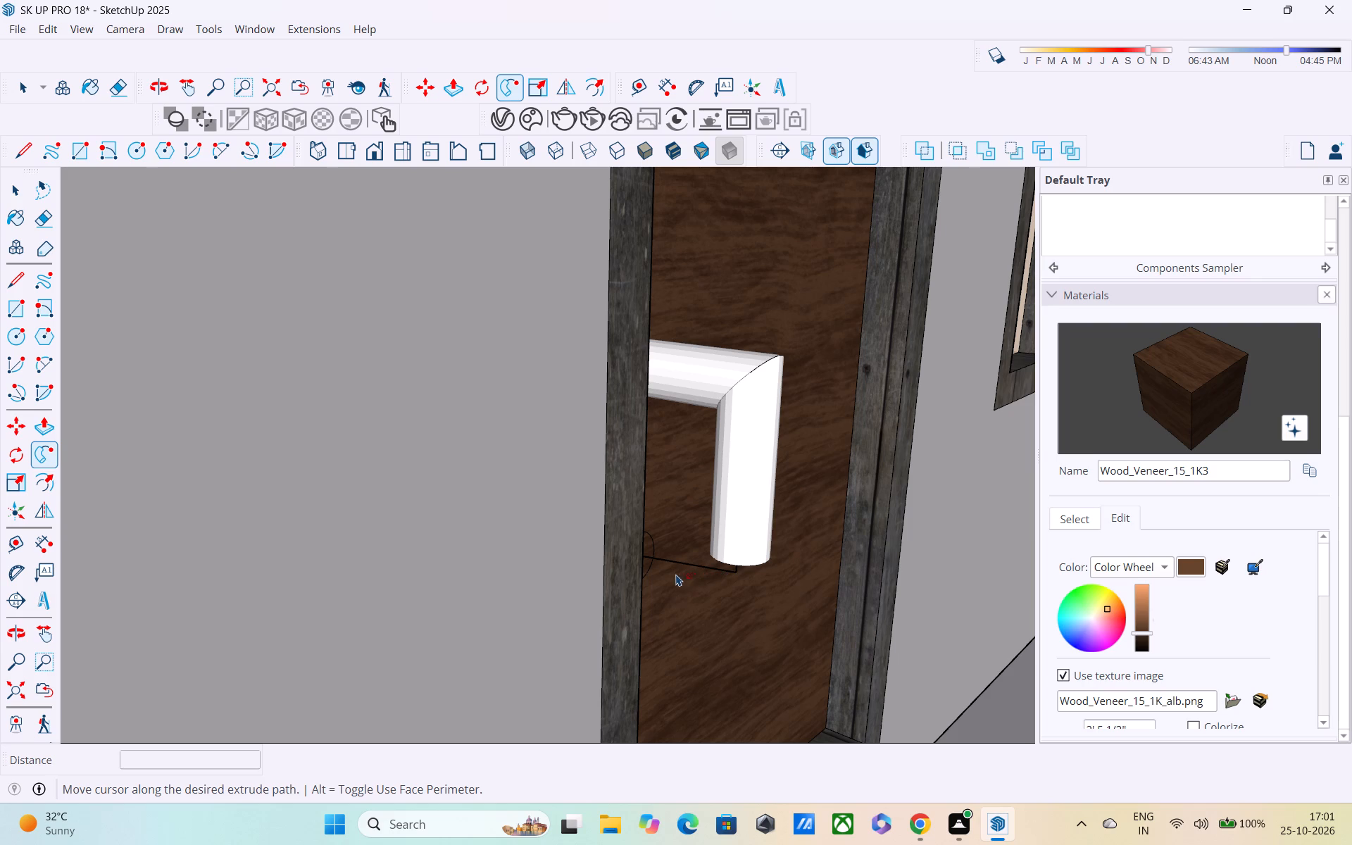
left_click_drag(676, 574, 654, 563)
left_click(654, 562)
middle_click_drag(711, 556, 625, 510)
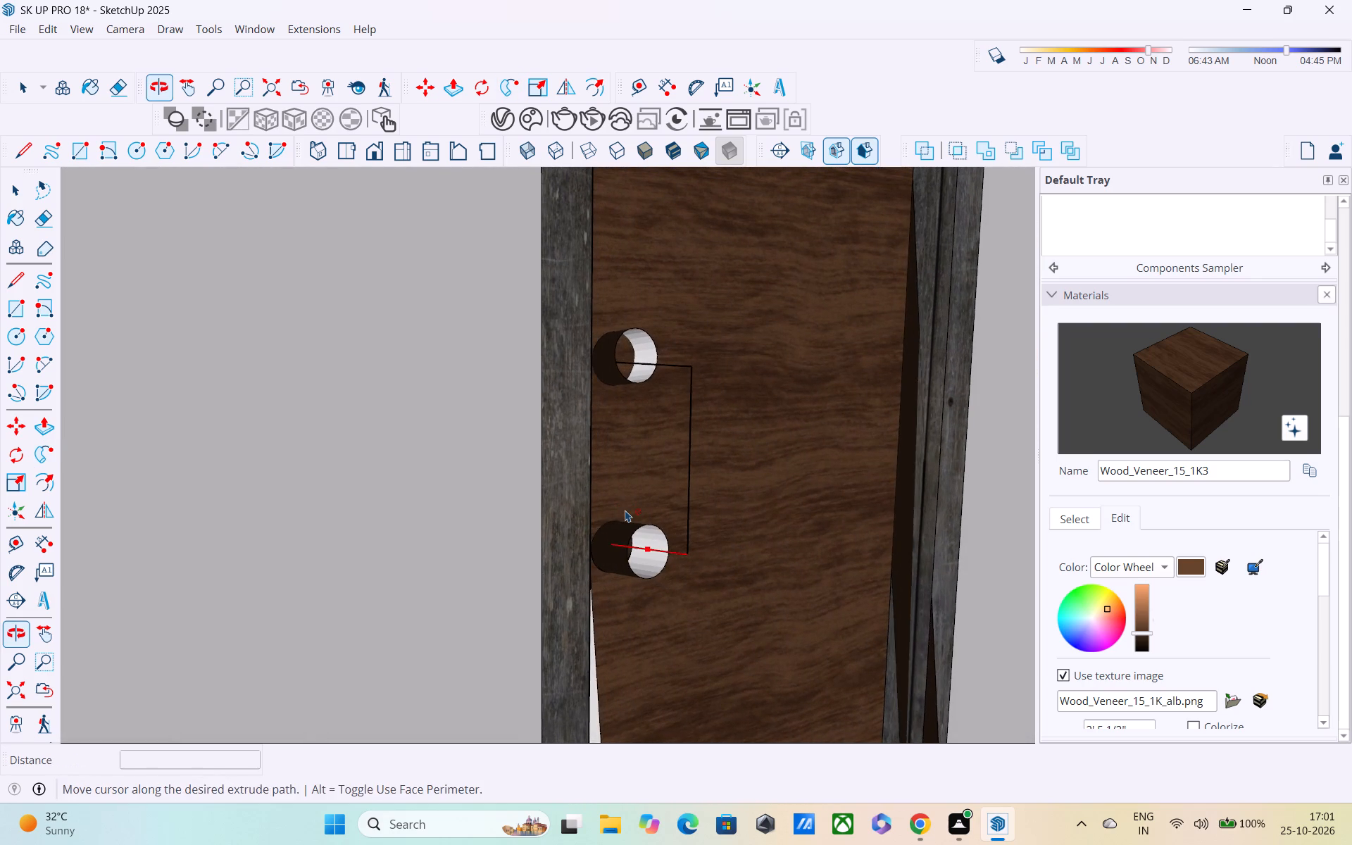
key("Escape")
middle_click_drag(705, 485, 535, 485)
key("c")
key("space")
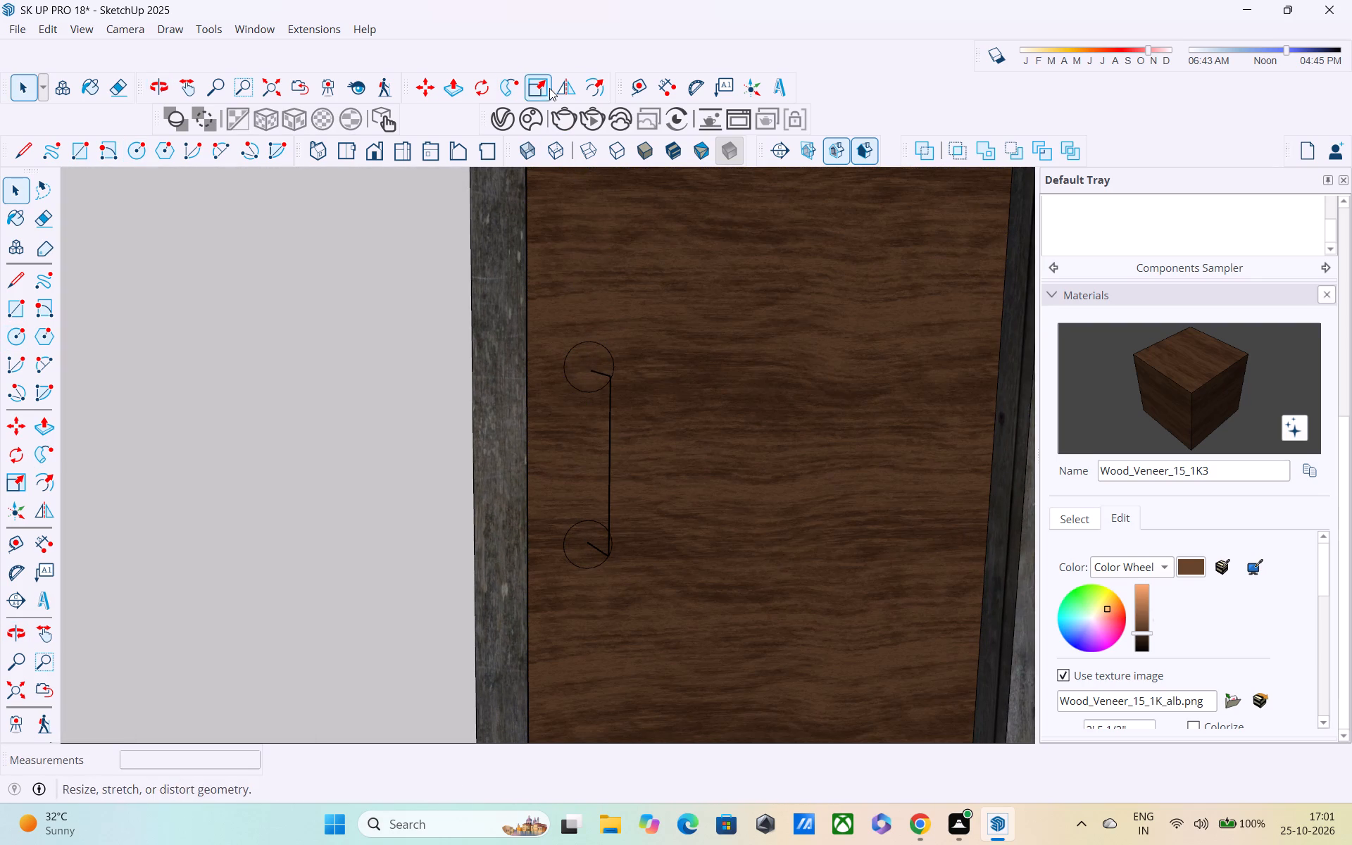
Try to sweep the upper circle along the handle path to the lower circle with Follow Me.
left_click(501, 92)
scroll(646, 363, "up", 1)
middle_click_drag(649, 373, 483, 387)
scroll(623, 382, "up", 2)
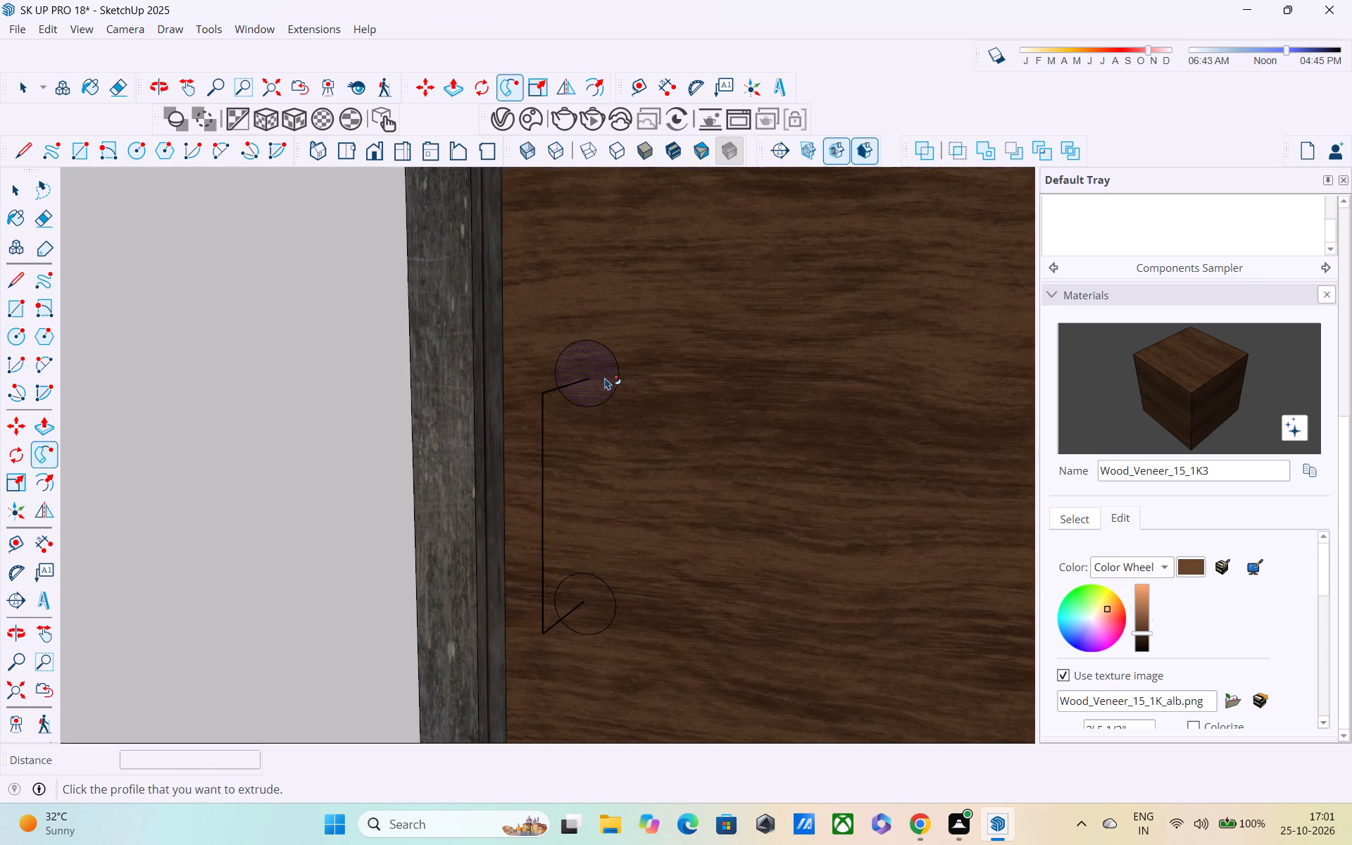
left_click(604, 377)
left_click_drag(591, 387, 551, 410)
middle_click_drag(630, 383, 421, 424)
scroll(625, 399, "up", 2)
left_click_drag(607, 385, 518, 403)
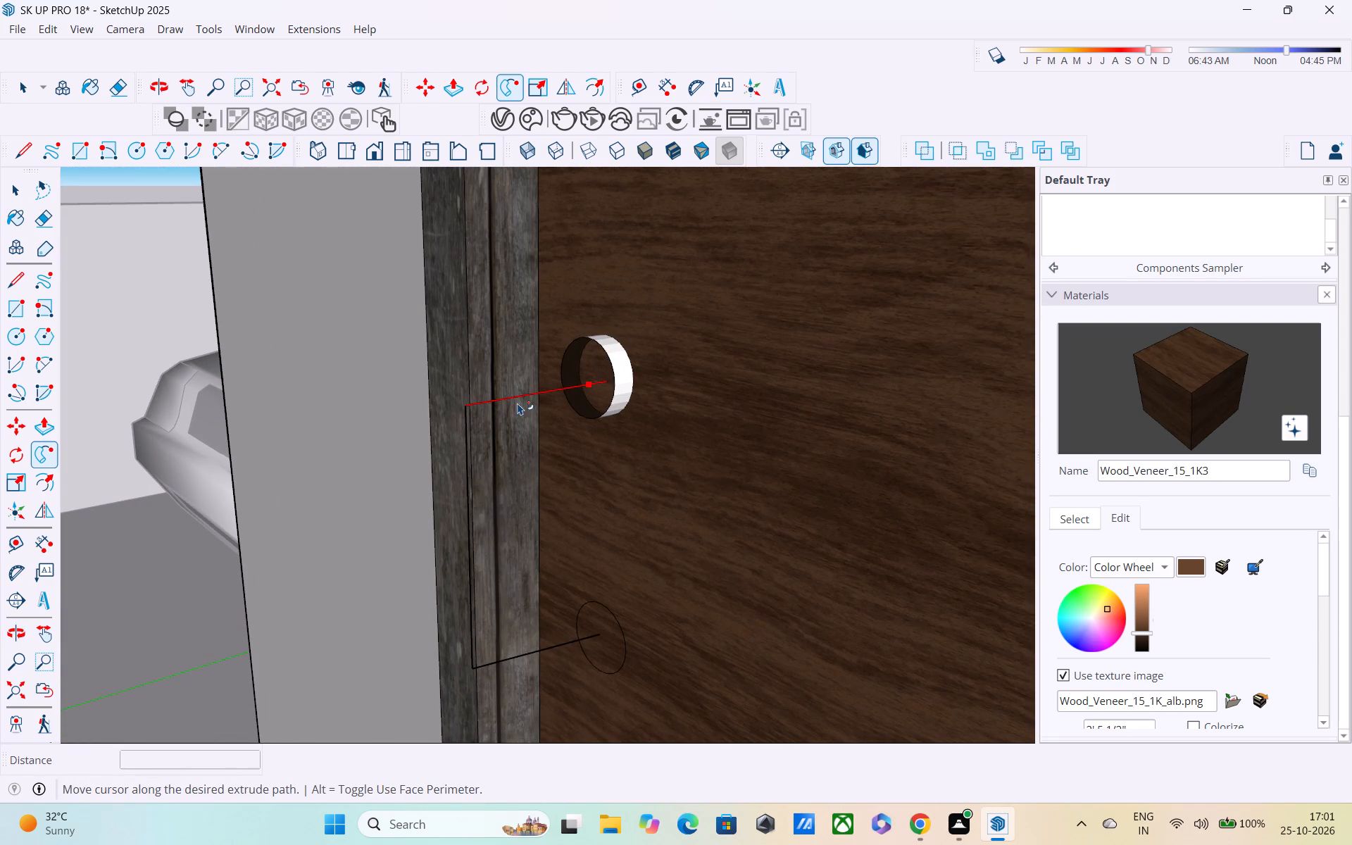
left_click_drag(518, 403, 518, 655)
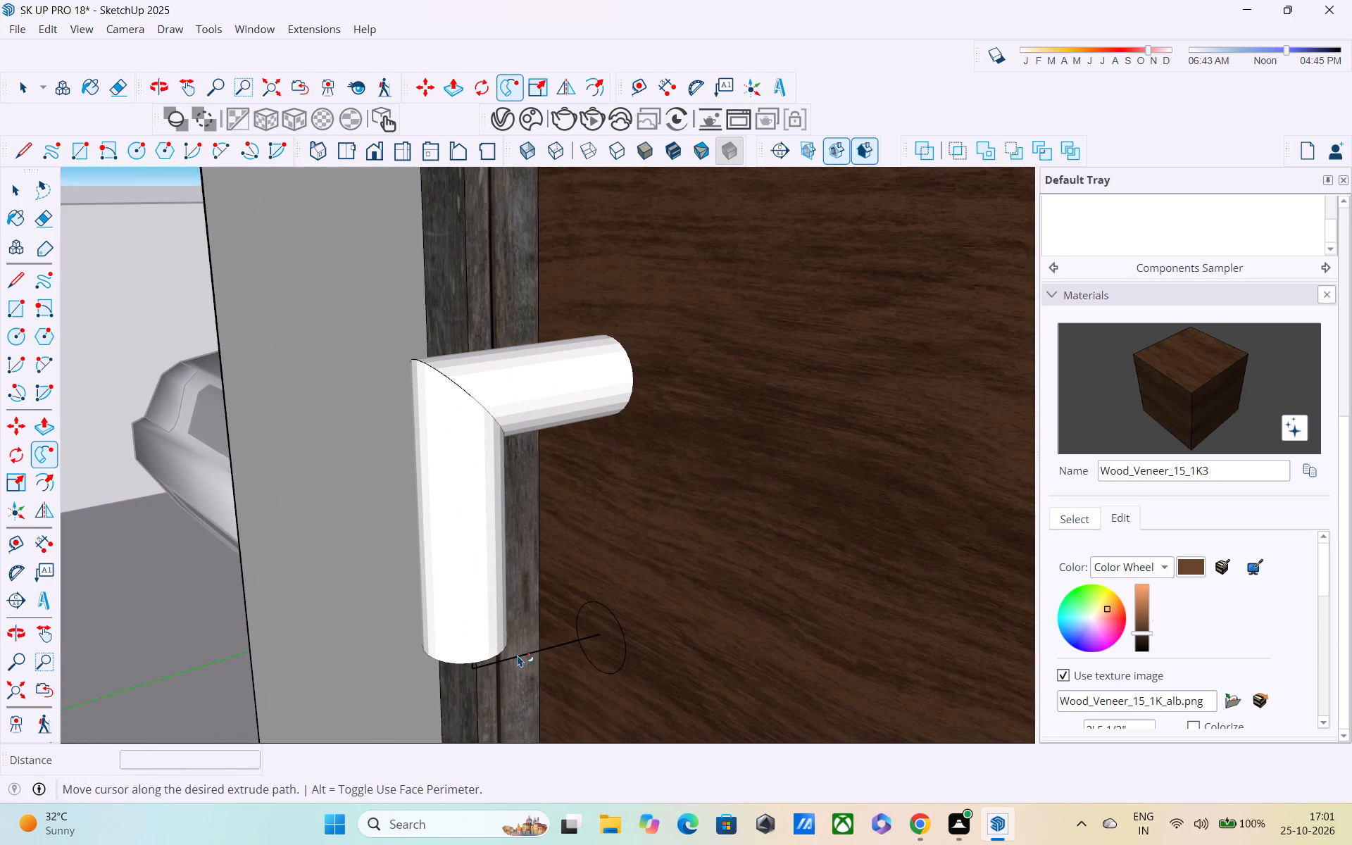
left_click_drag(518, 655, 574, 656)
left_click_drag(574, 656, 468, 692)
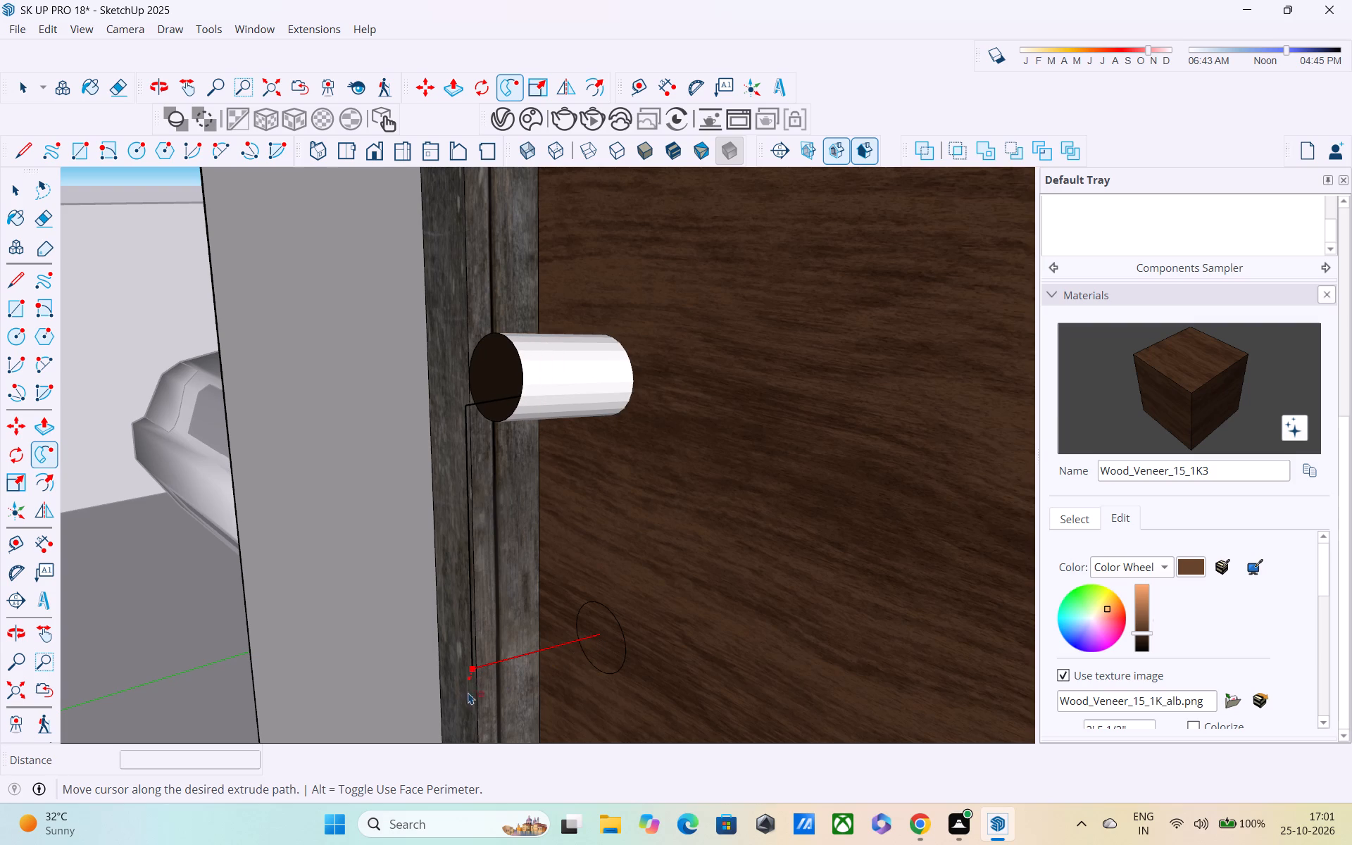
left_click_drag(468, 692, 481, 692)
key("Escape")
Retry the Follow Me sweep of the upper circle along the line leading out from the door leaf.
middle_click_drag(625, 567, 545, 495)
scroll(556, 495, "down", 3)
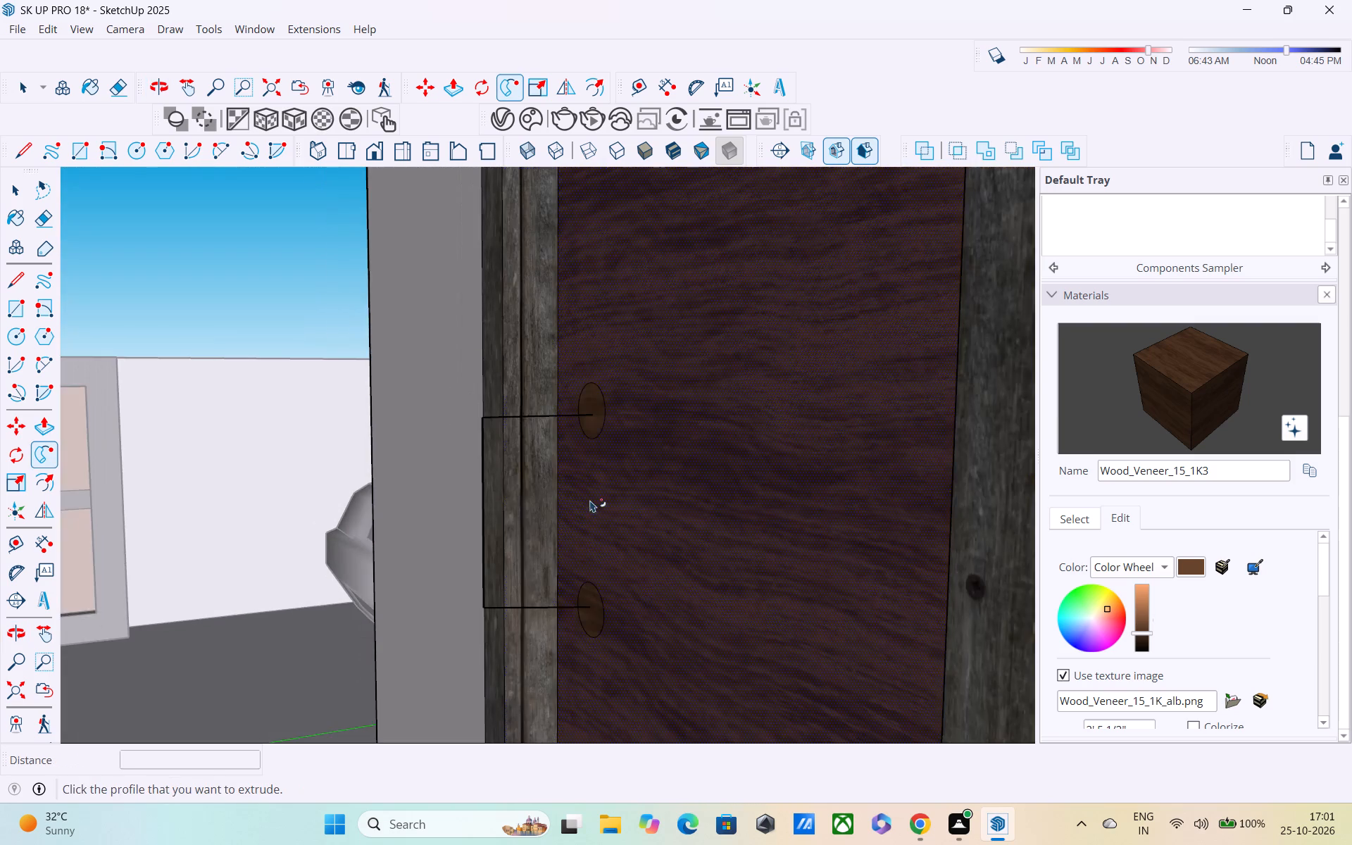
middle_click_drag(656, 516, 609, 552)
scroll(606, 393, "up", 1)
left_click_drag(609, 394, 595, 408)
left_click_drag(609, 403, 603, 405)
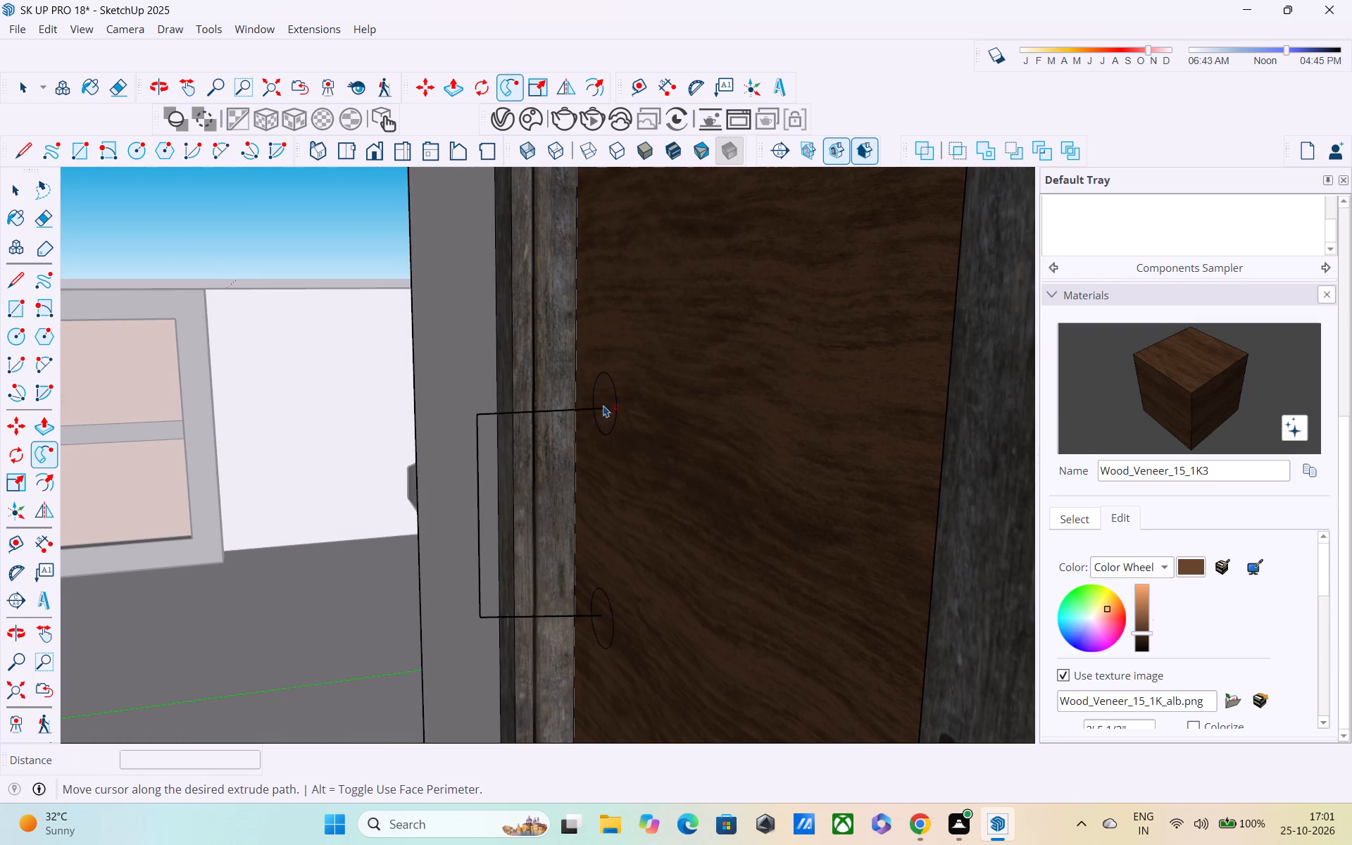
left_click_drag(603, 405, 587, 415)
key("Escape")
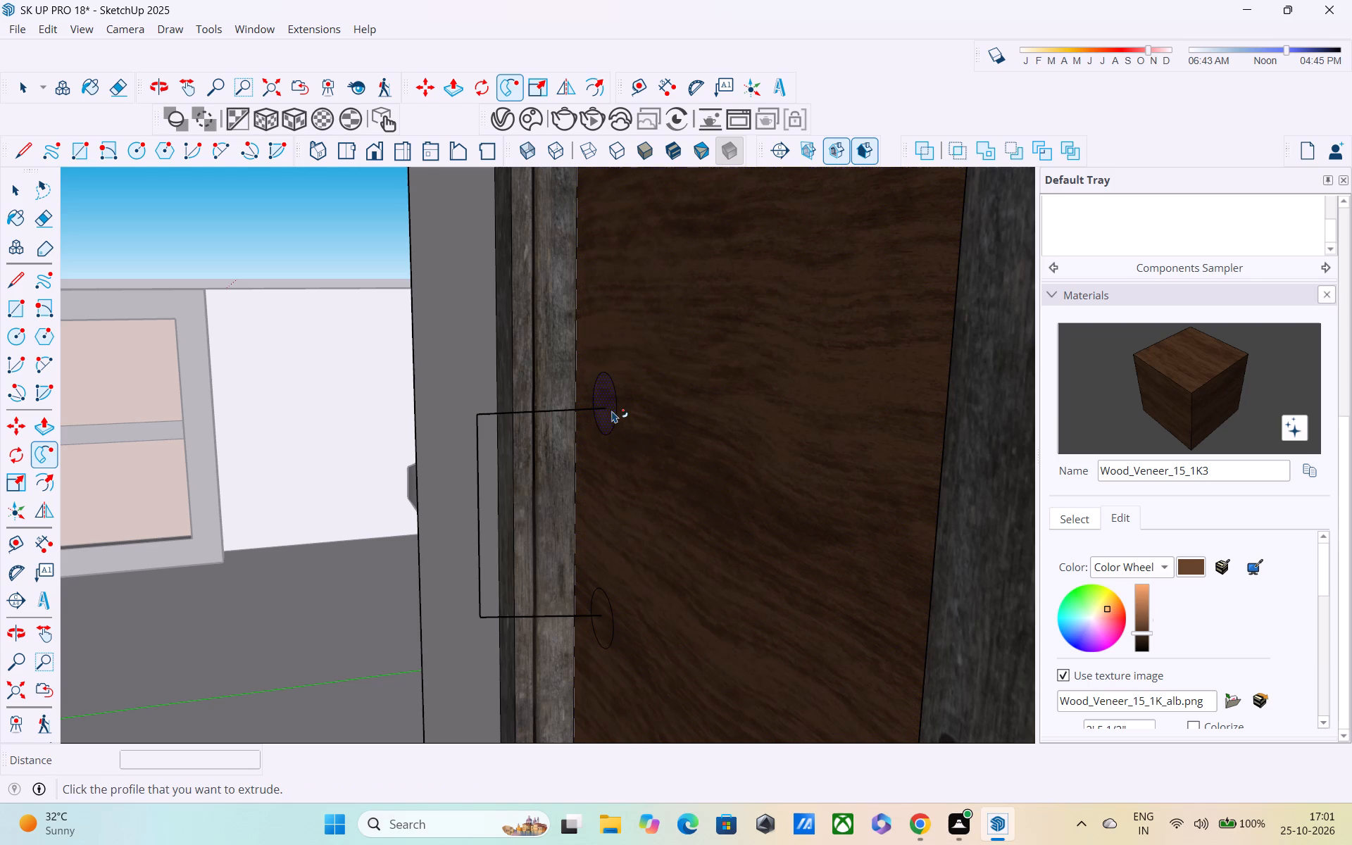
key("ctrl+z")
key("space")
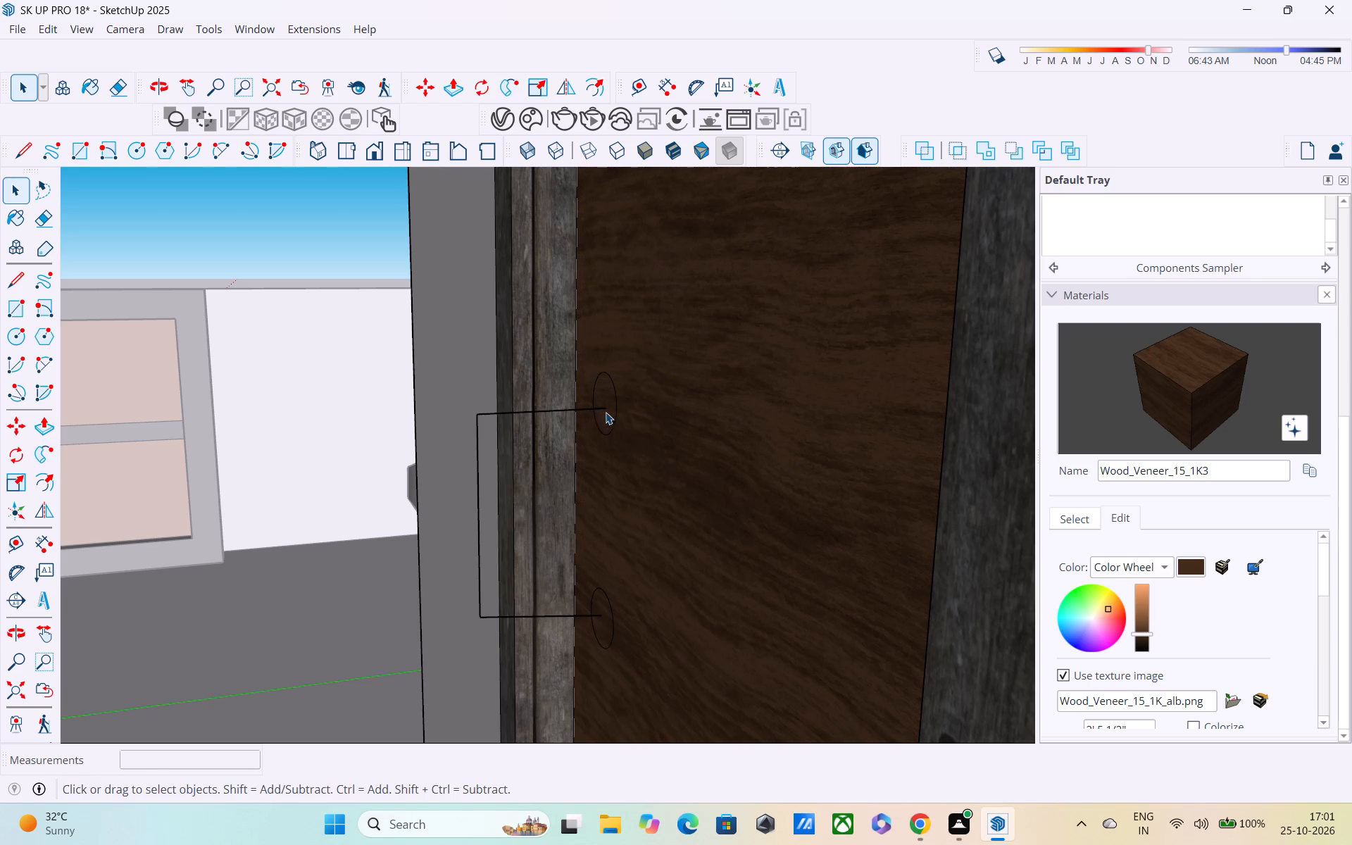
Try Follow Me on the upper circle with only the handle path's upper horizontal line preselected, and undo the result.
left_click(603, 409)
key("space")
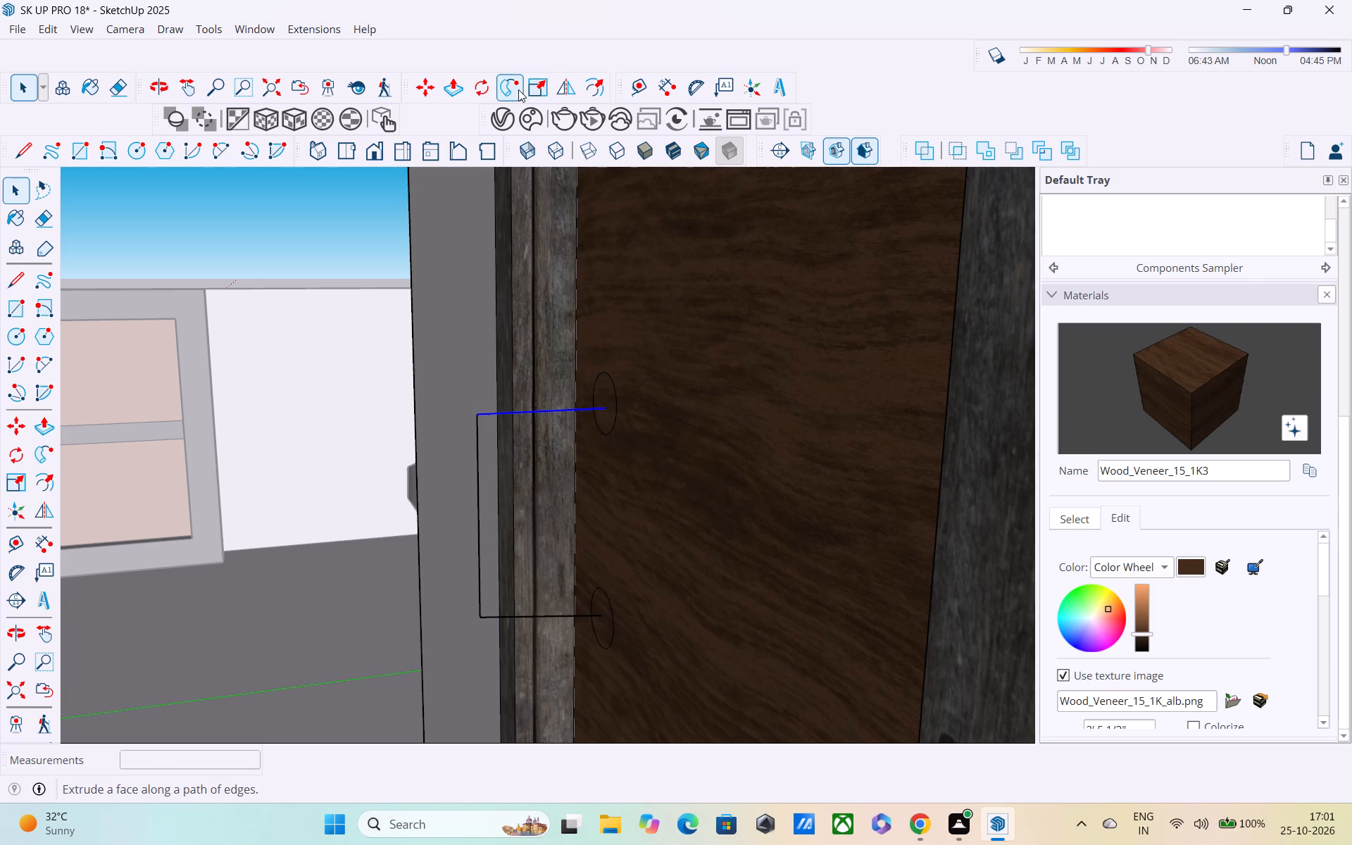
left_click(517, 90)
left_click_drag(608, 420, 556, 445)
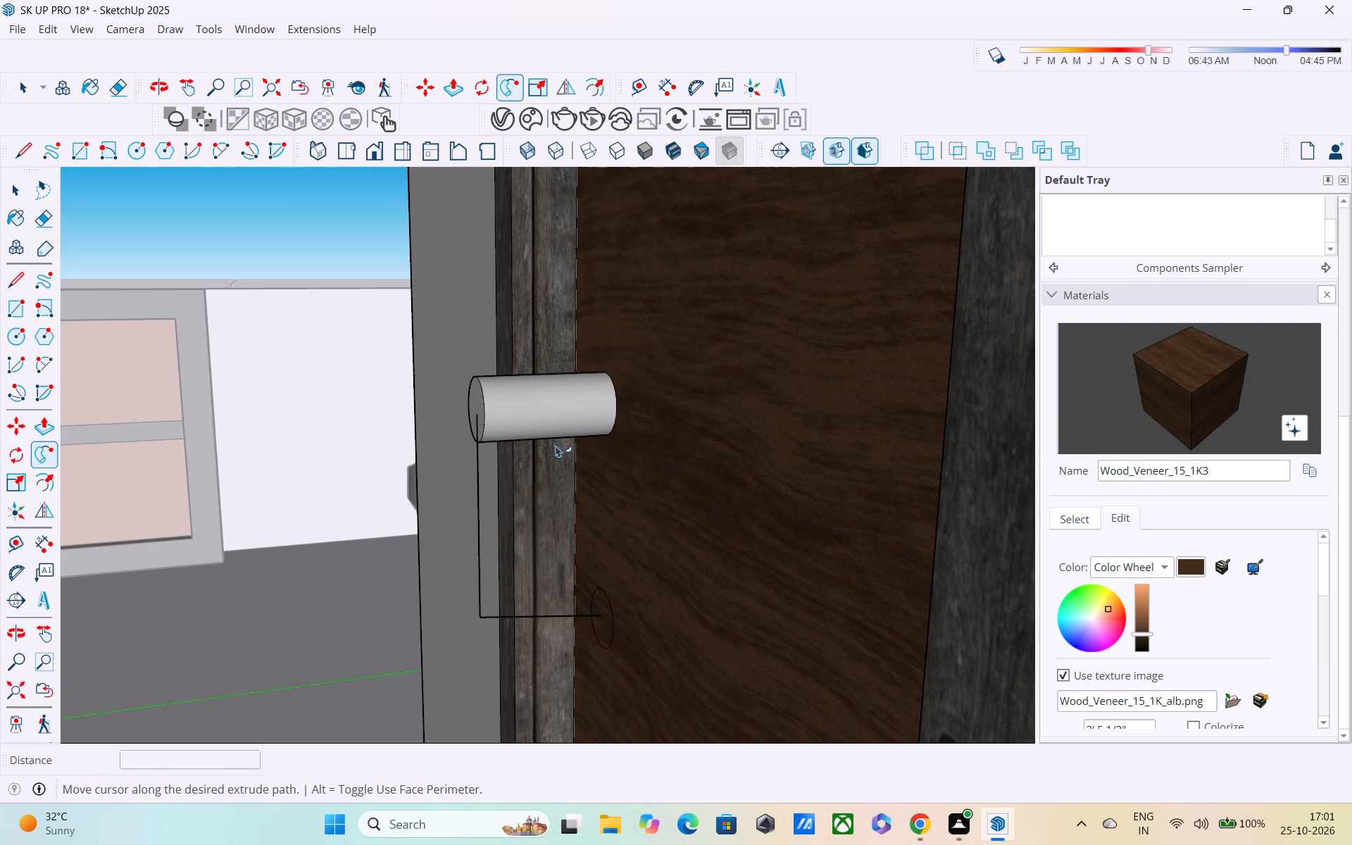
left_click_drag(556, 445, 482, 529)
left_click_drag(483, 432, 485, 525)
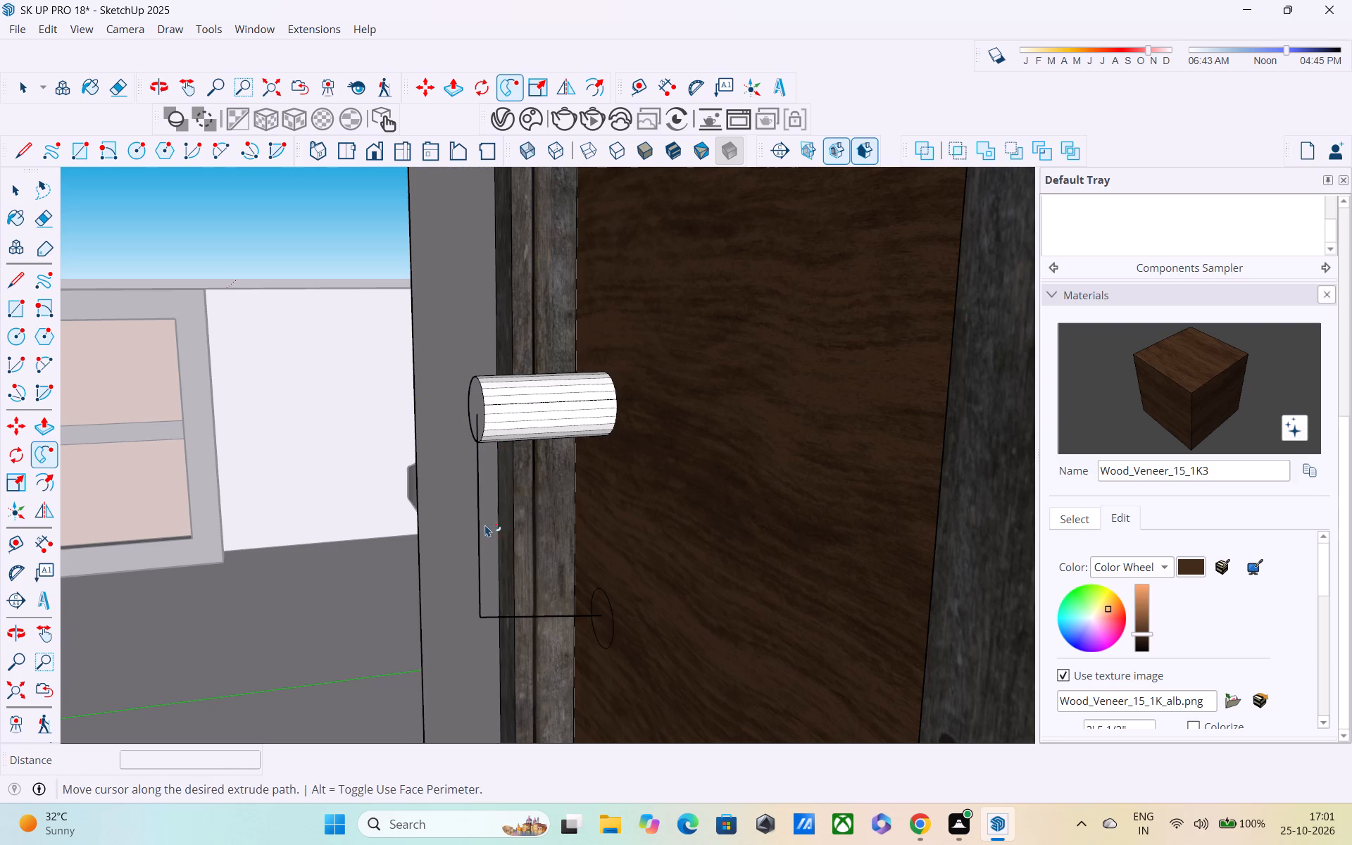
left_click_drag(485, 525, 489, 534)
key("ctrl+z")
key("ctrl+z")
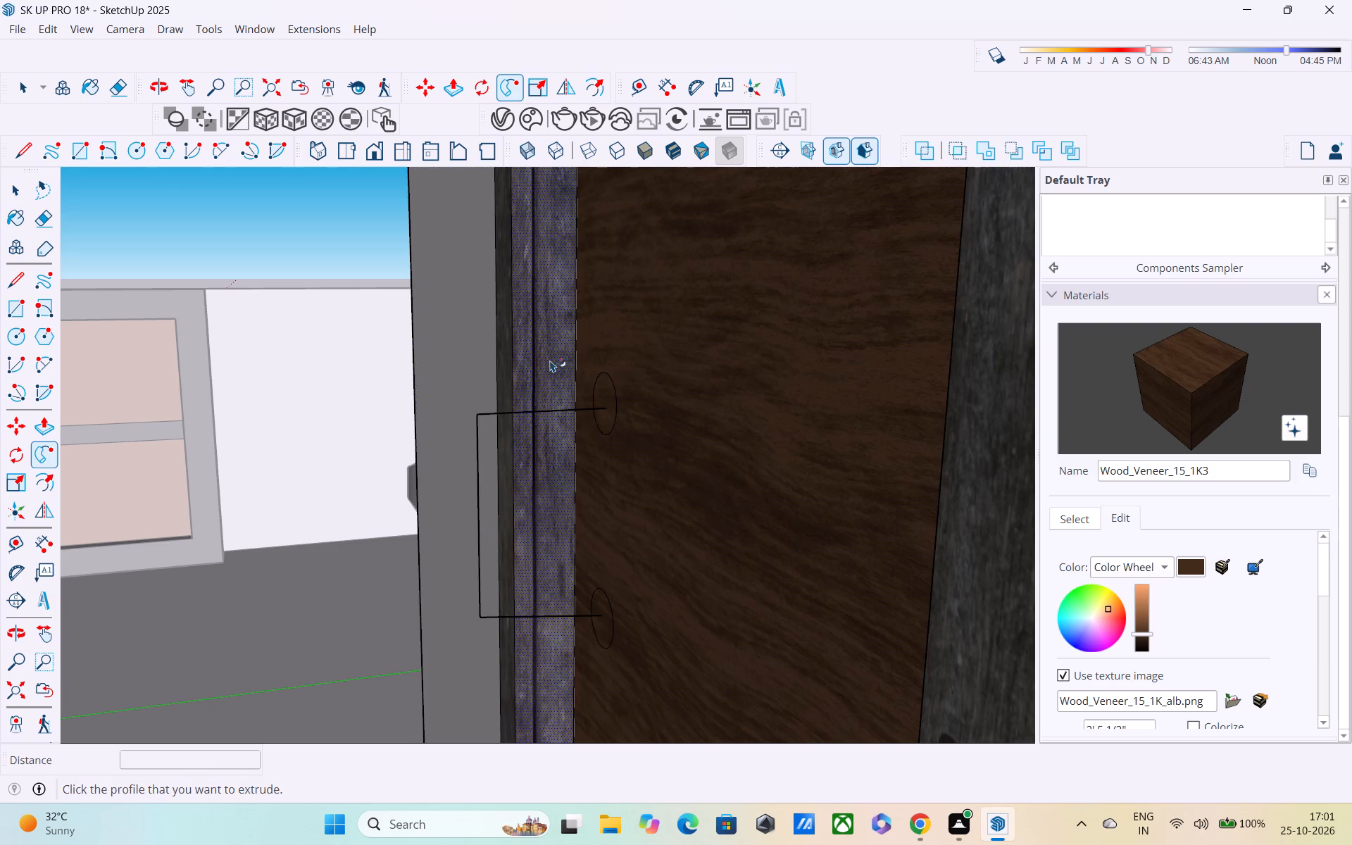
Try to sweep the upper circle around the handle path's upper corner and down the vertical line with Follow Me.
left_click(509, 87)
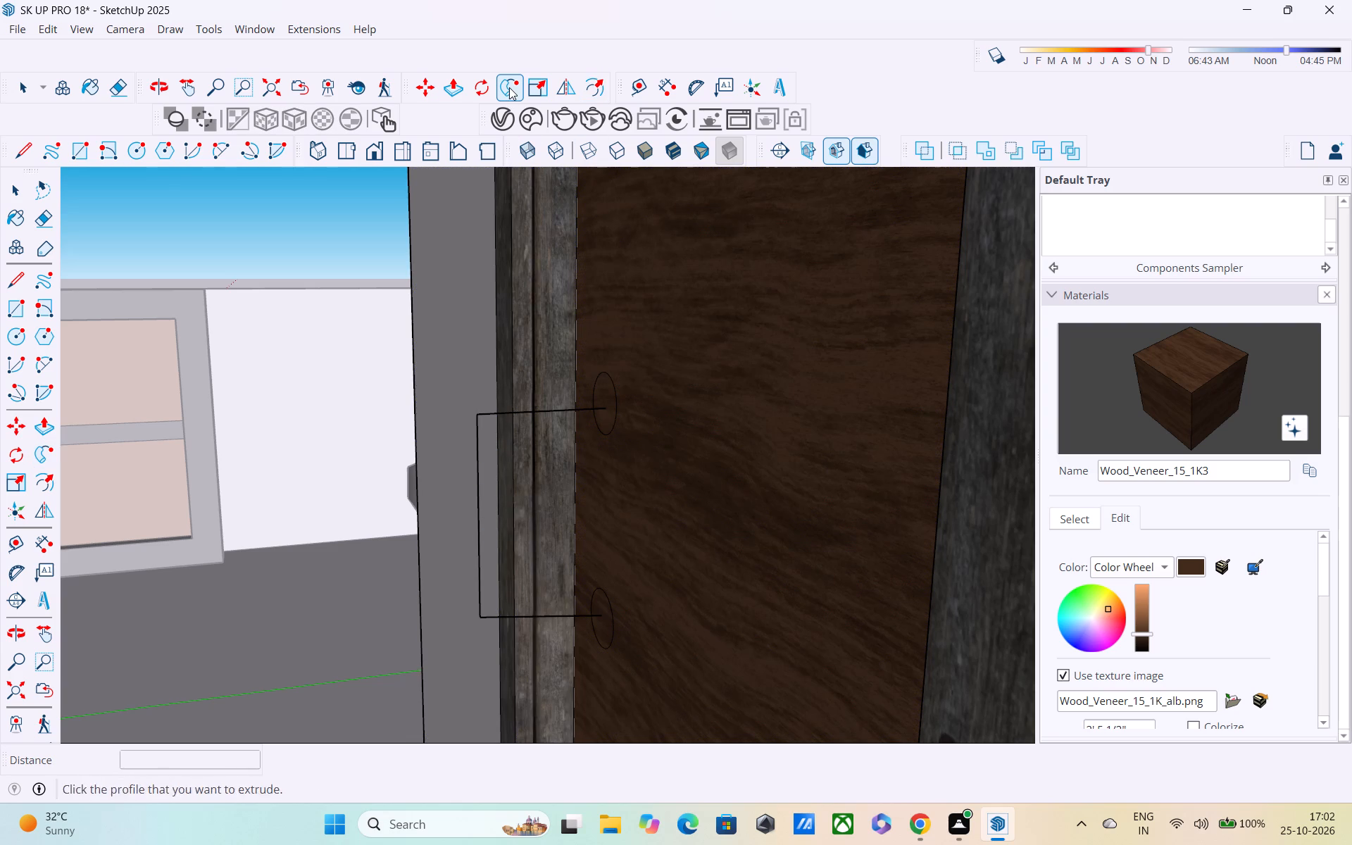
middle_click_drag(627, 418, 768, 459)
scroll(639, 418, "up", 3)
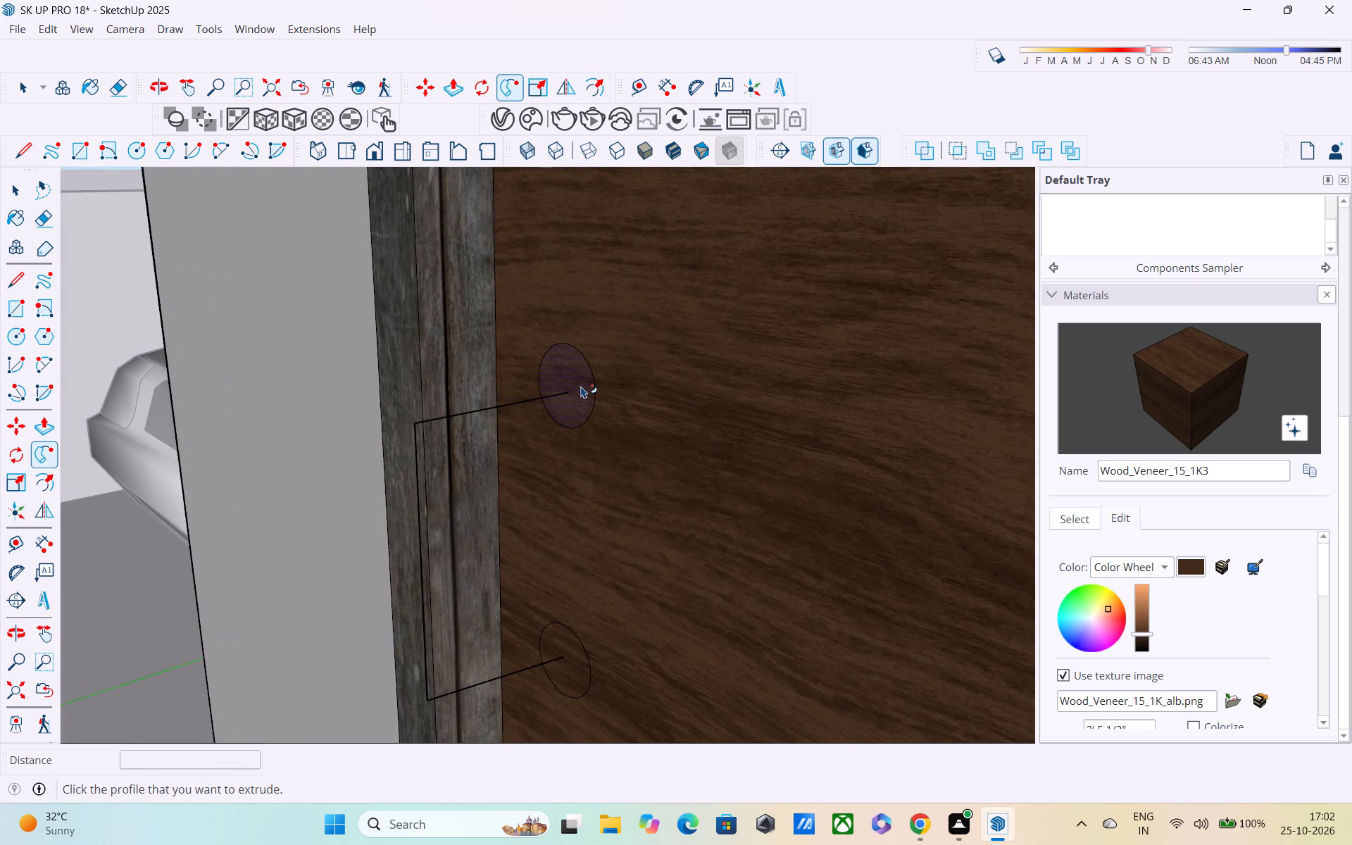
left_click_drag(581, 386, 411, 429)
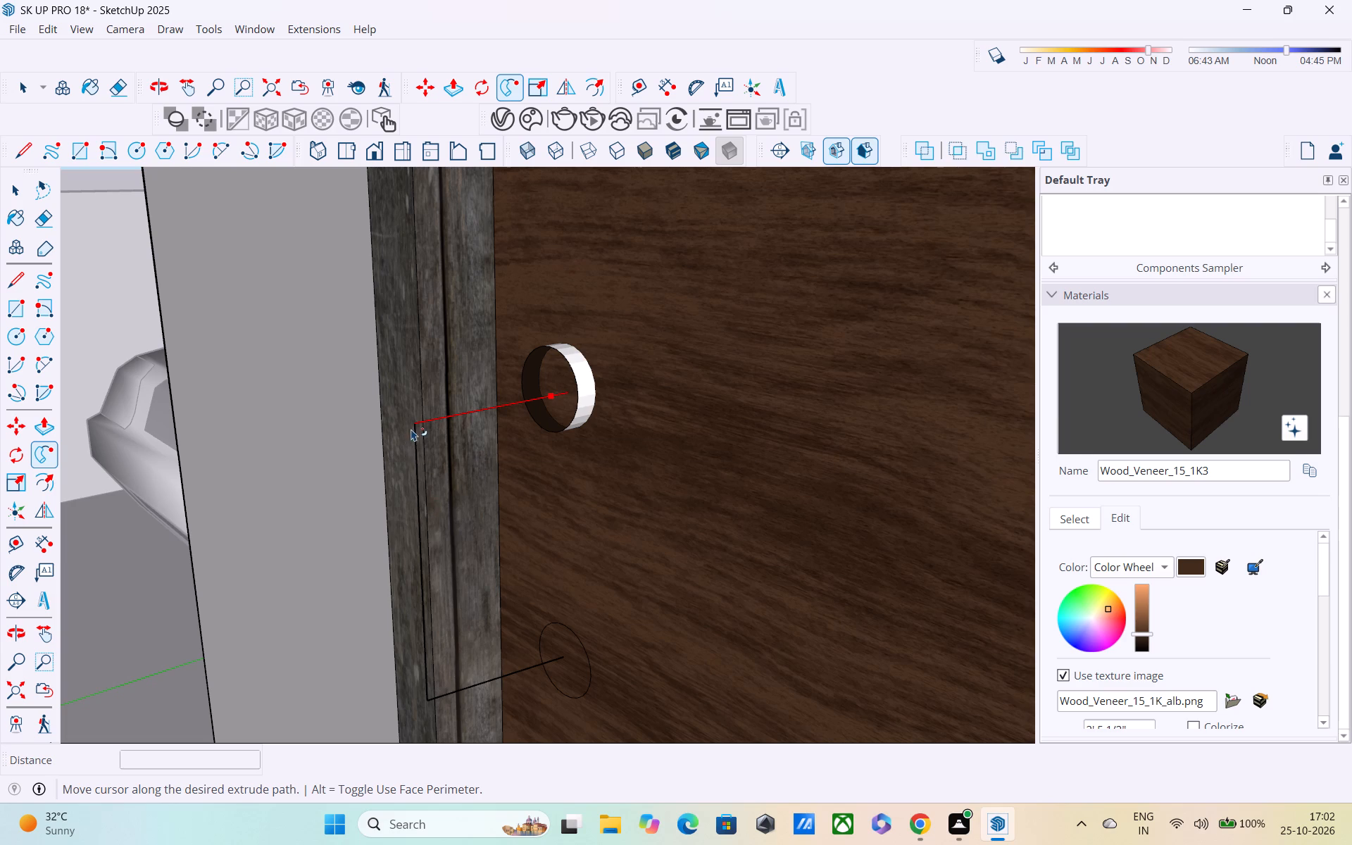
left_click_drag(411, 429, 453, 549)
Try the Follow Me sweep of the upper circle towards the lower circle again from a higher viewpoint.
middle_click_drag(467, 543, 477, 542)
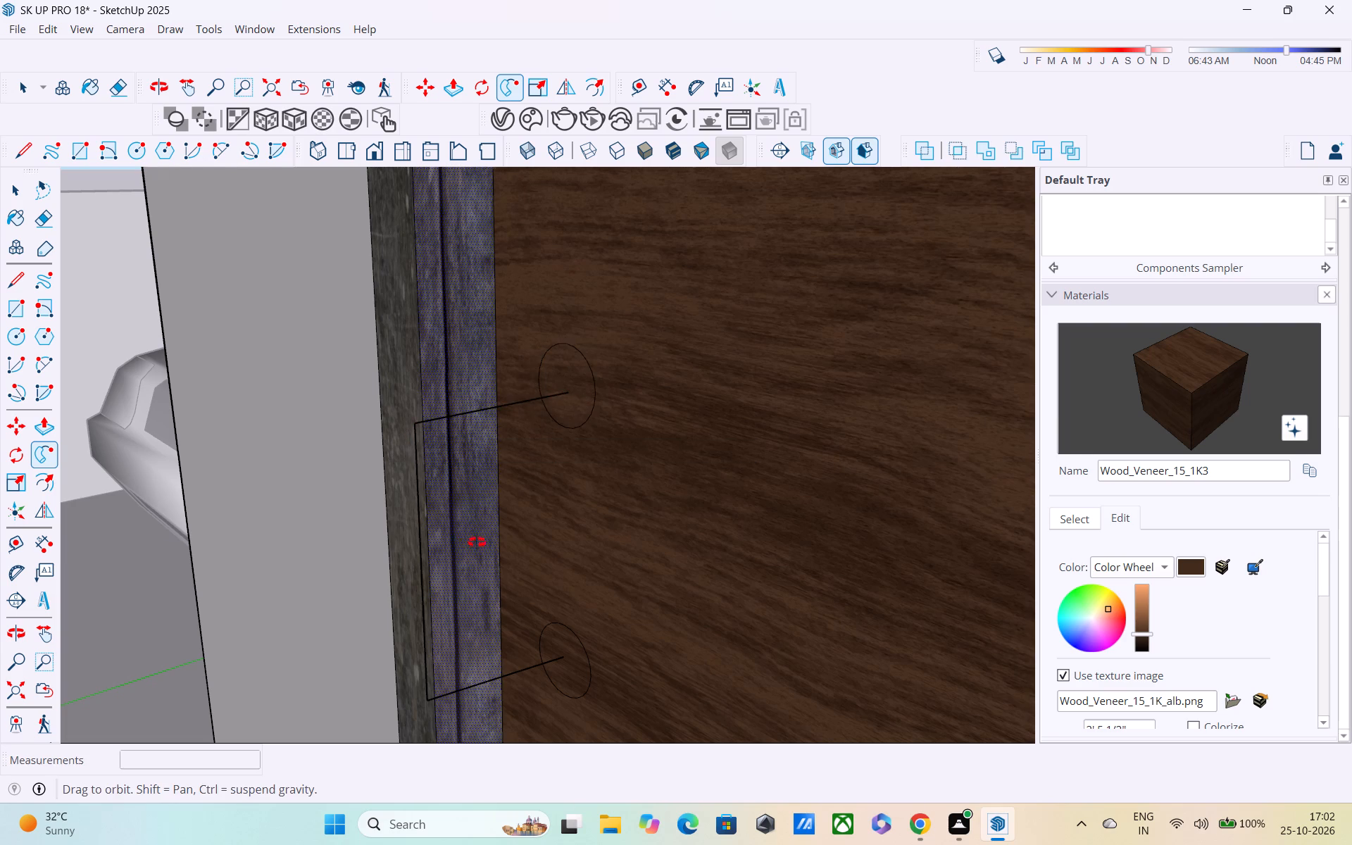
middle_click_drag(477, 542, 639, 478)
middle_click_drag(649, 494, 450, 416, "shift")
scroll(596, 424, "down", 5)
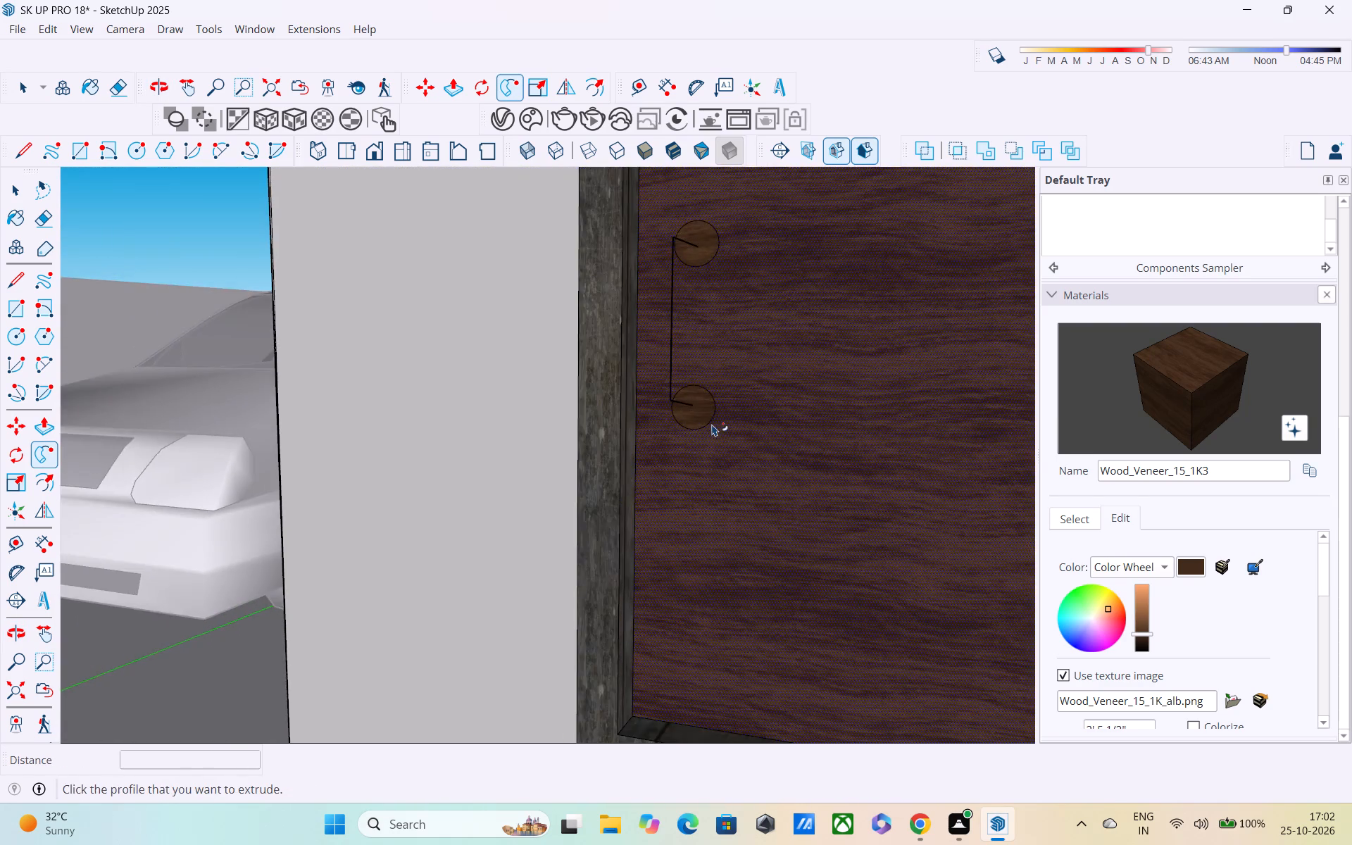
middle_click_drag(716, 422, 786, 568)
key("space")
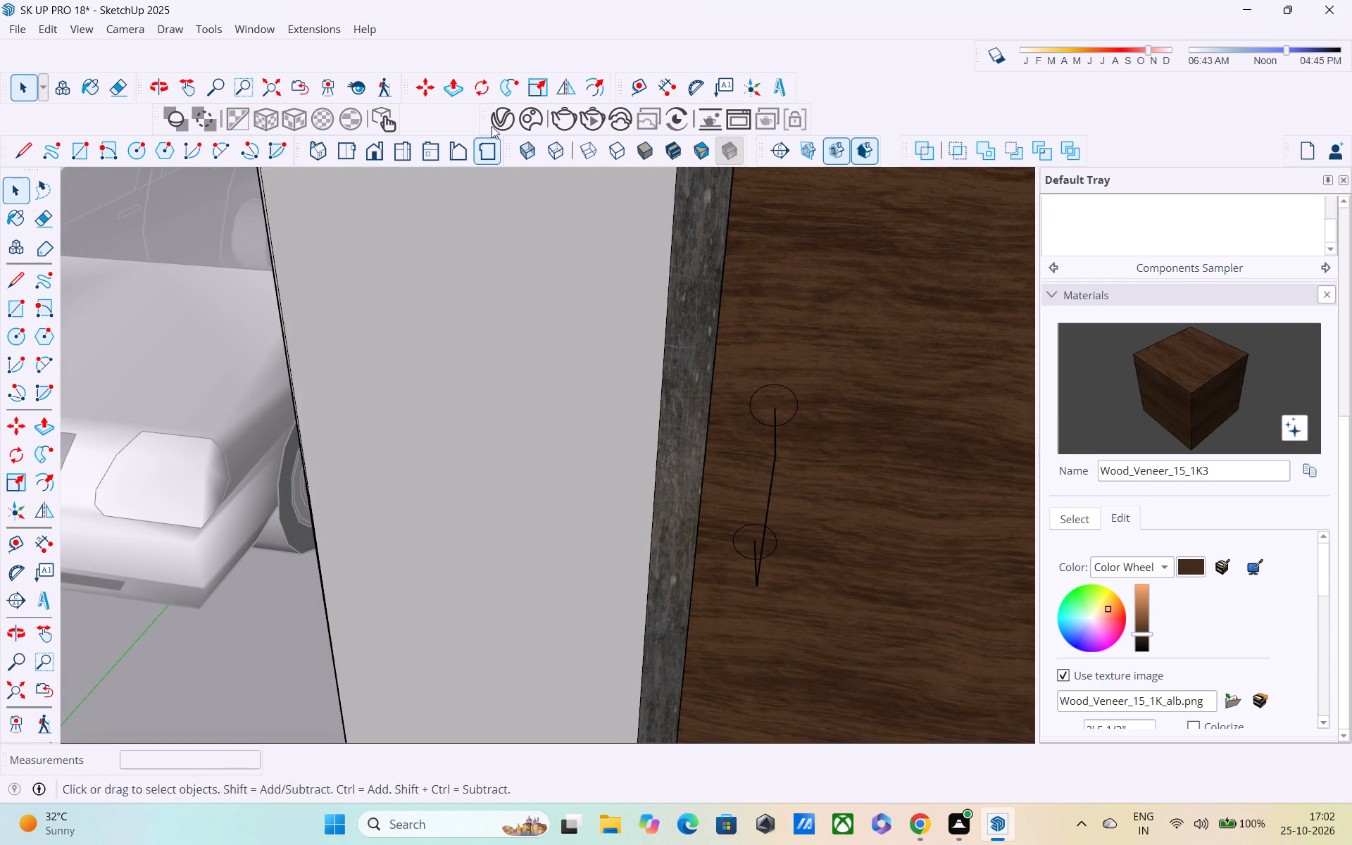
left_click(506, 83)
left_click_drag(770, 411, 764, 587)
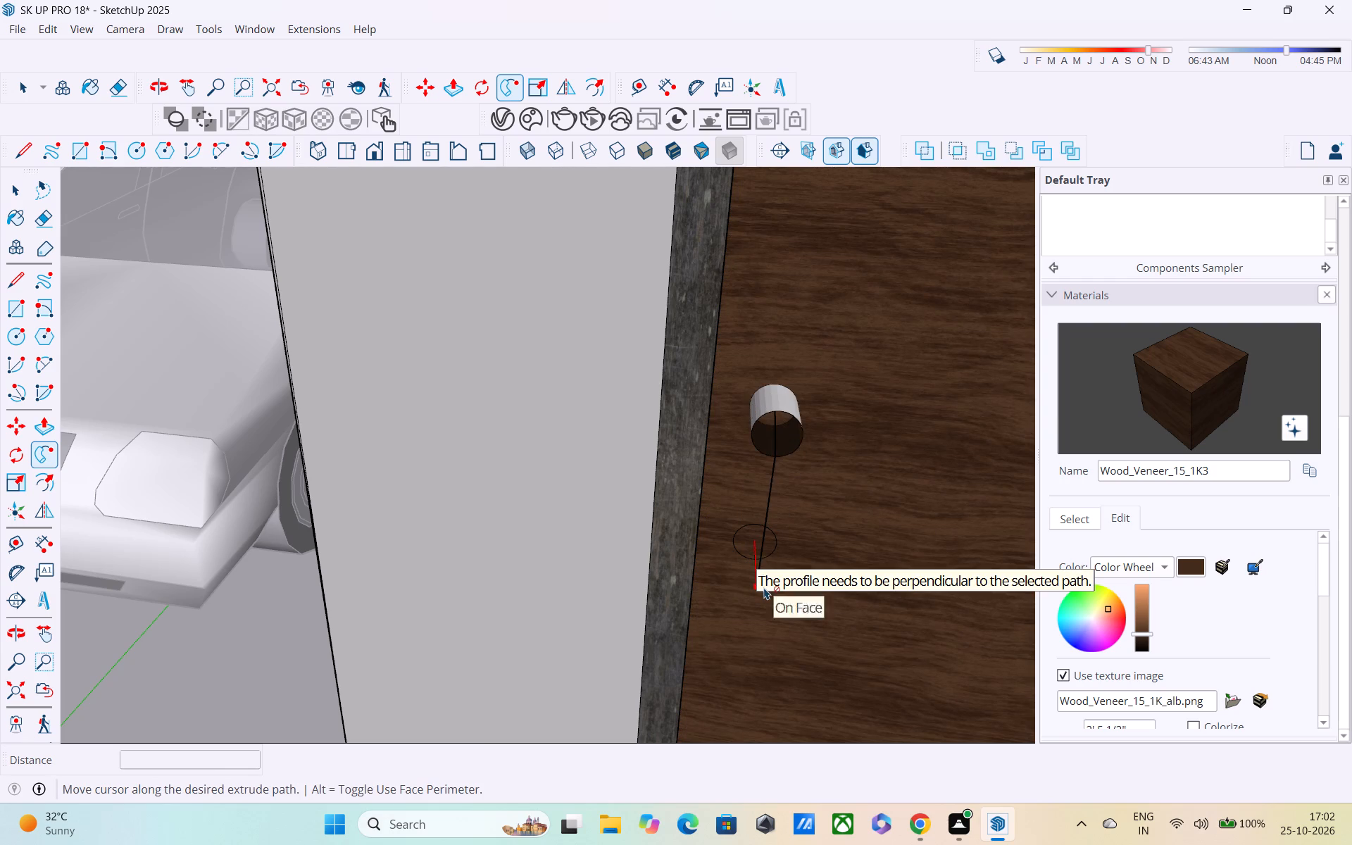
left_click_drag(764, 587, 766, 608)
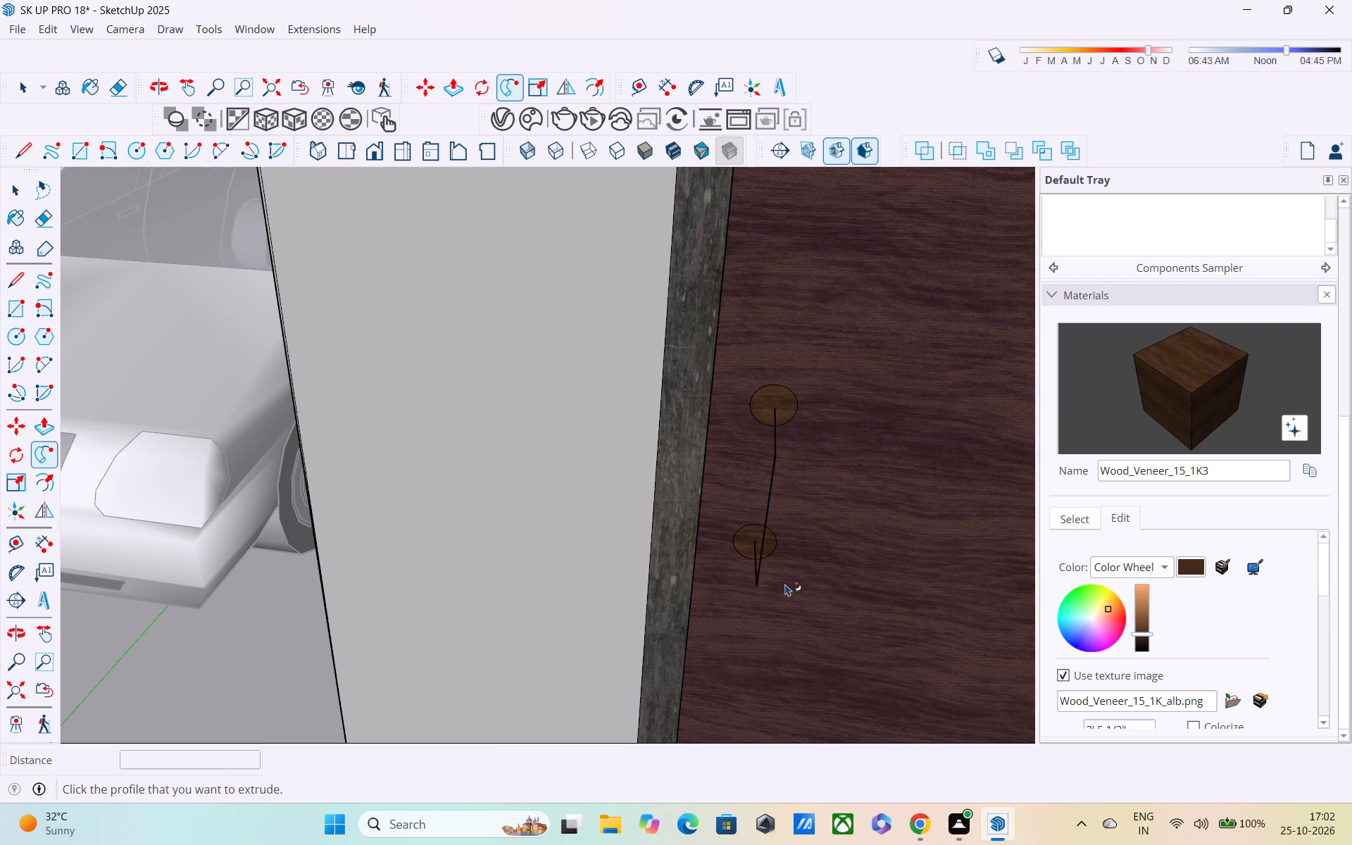
Undo the line joining the vertical path line to the lower circle's centre.
middle_click_drag(751, 576, 544, 484)
key("ctrl+z")
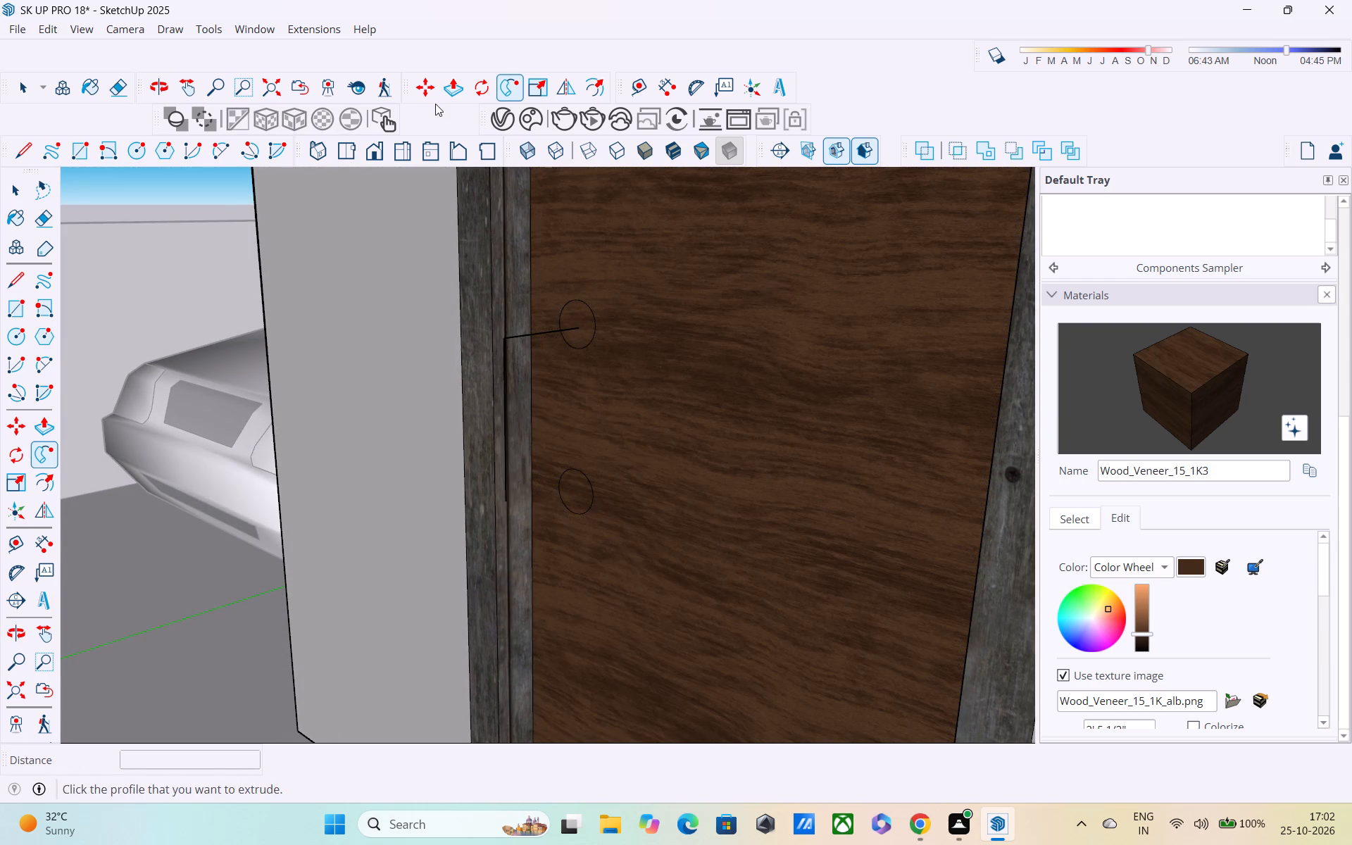
Sweep the upper circle along the upper horizontal line and down the vertical line with Follow Me to form the handle tube.
left_click(511, 88)
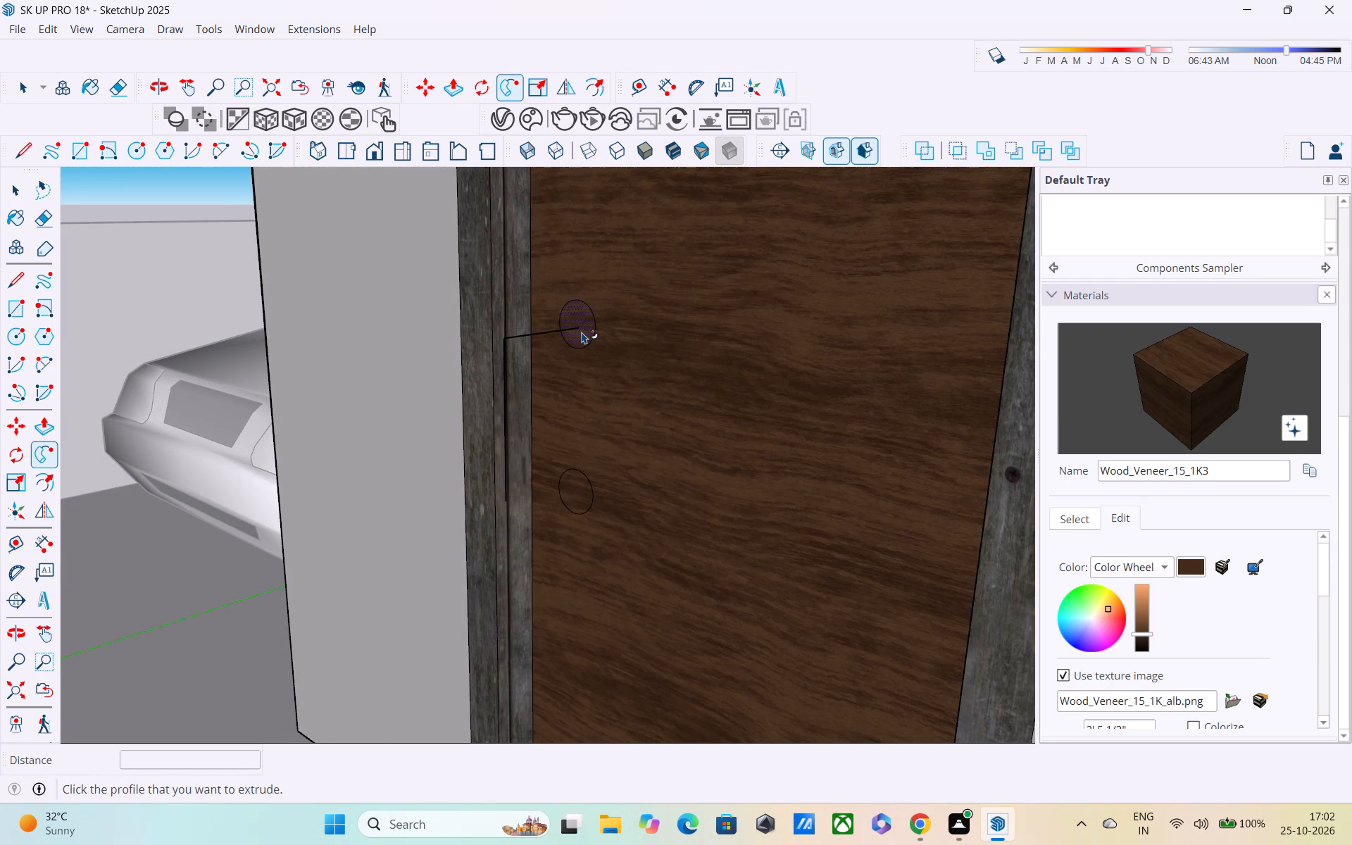
left_click_drag(583, 335, 505, 443)
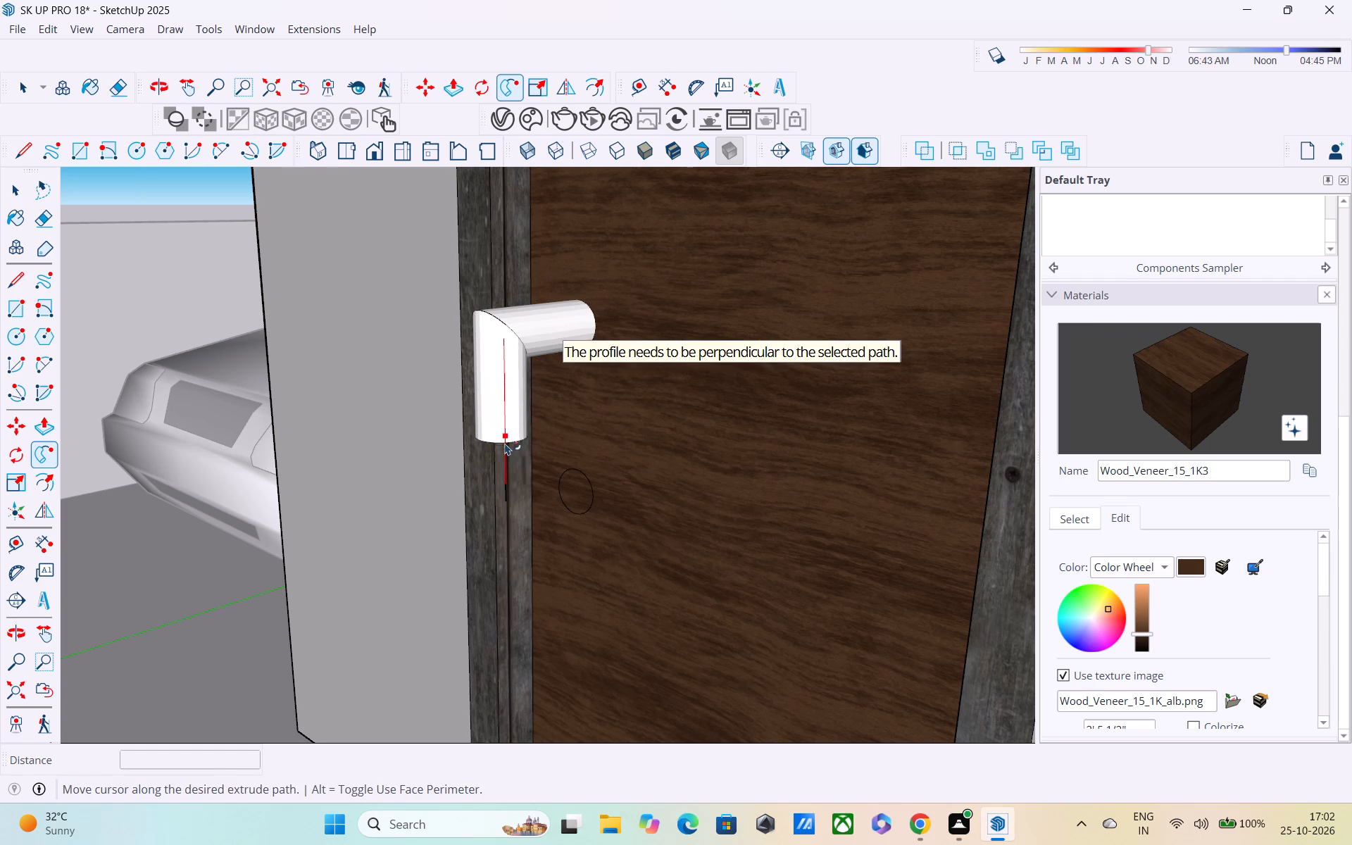
left_click_drag(505, 443, 563, 518)
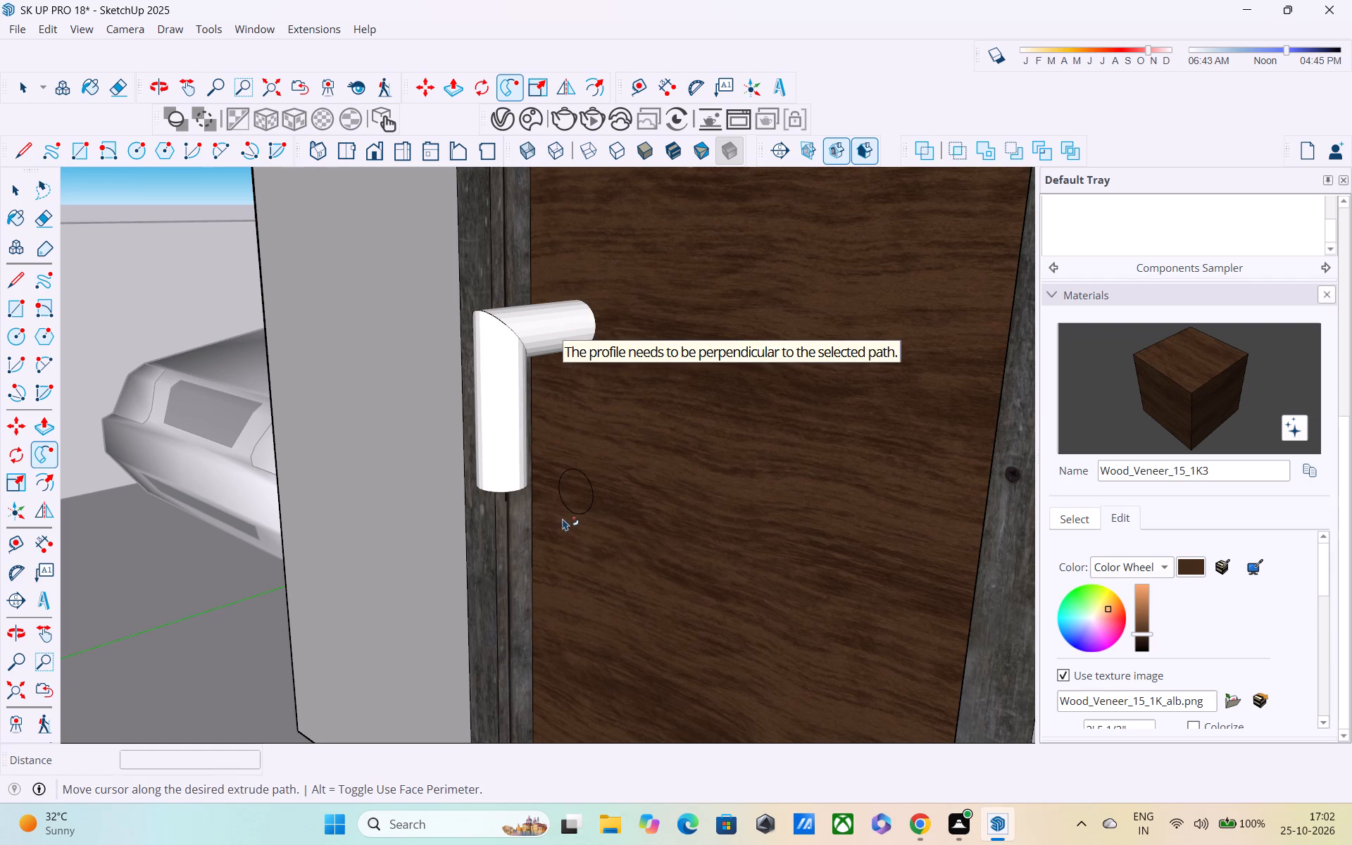
left_click_drag(563, 518, 472, 511)
Draw a line about 8 7/16" straight out from the lower circle's centre, turning up to the level of the vertical path line's end.
middle_click_drag(506, 514, 392, 467)
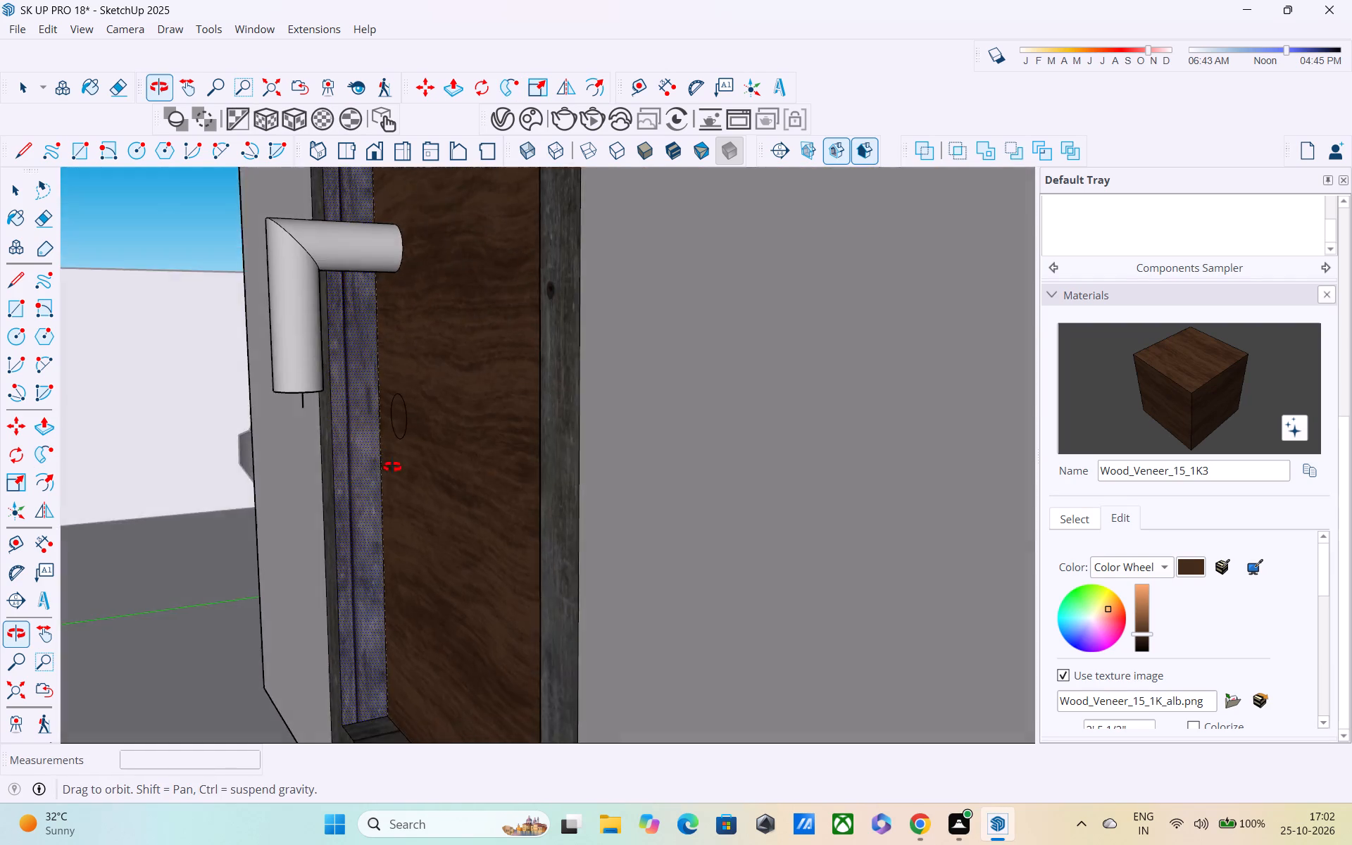
middle_click_drag(392, 467, 394, 421)
middle_click_drag(410, 432, 429, 461)
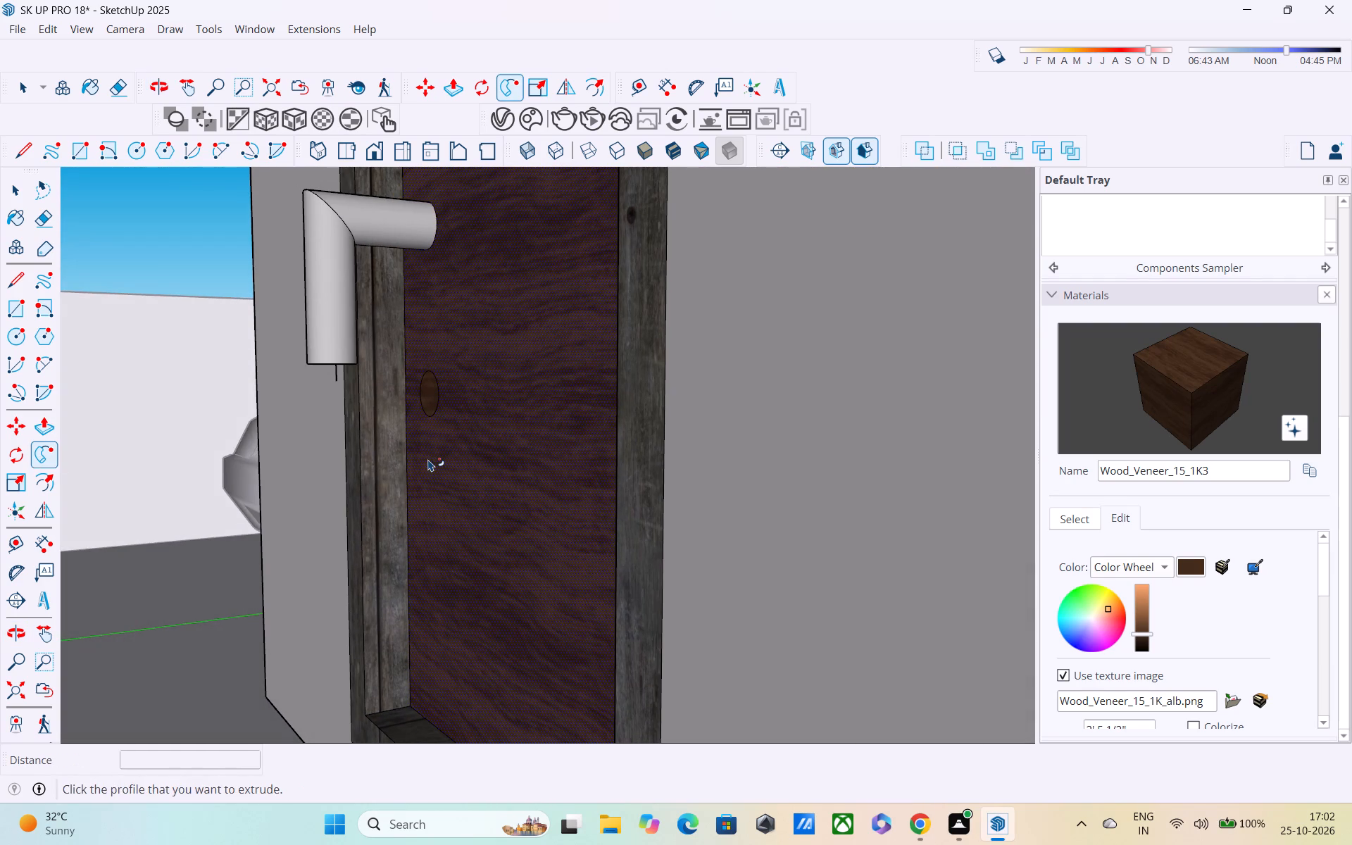
key("l")
left_click(428, 399)
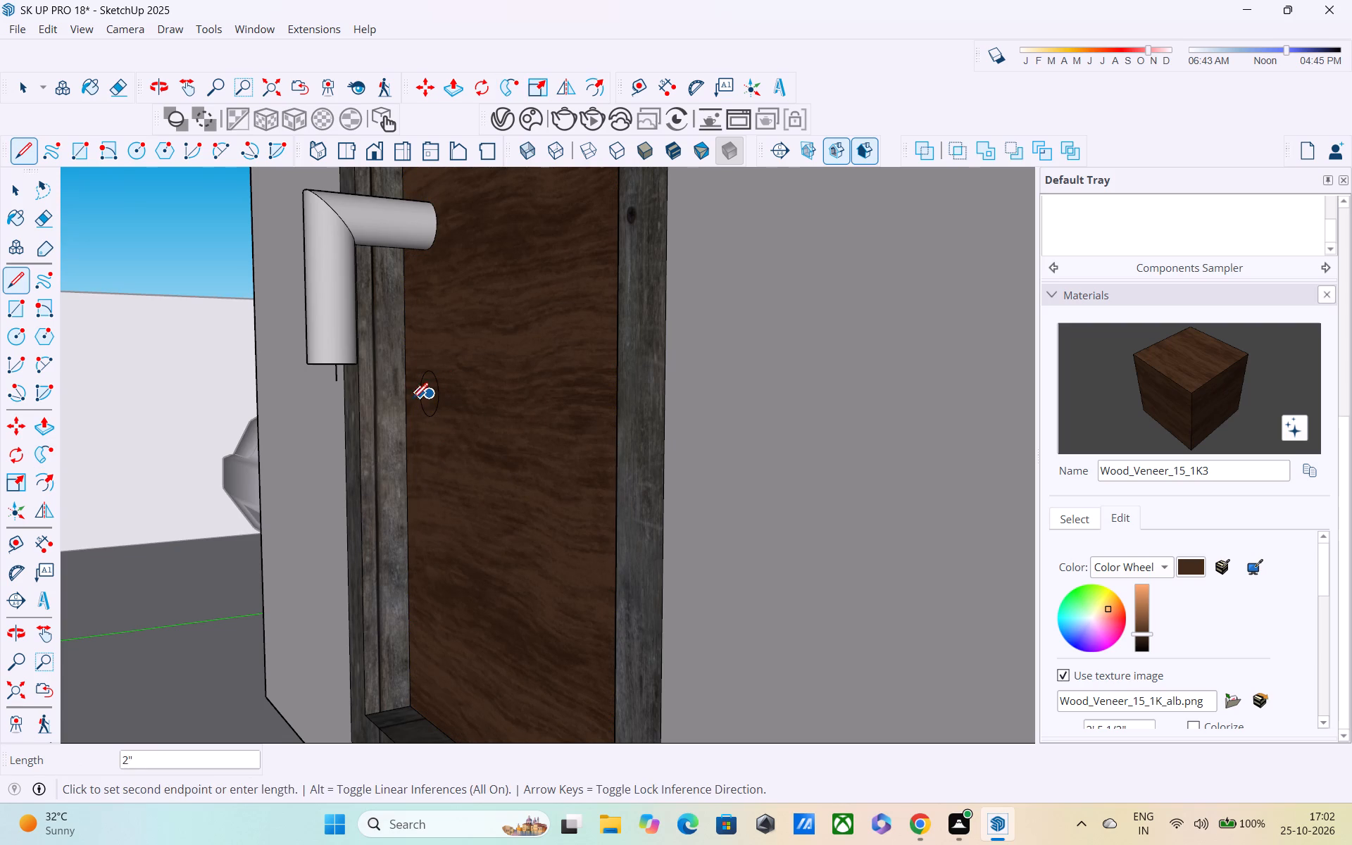
left_click(336, 403)
left_click(334, 382)
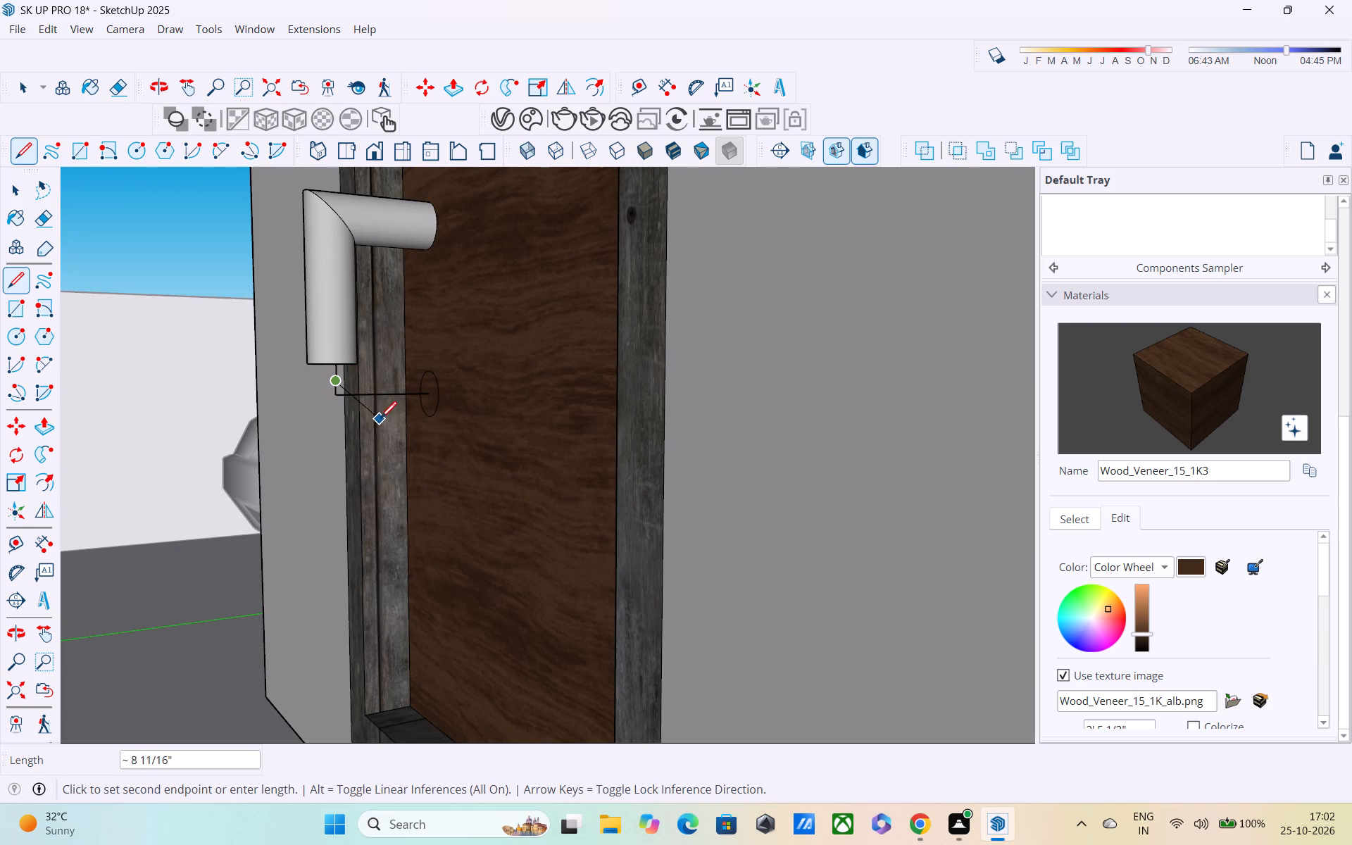
key("space")
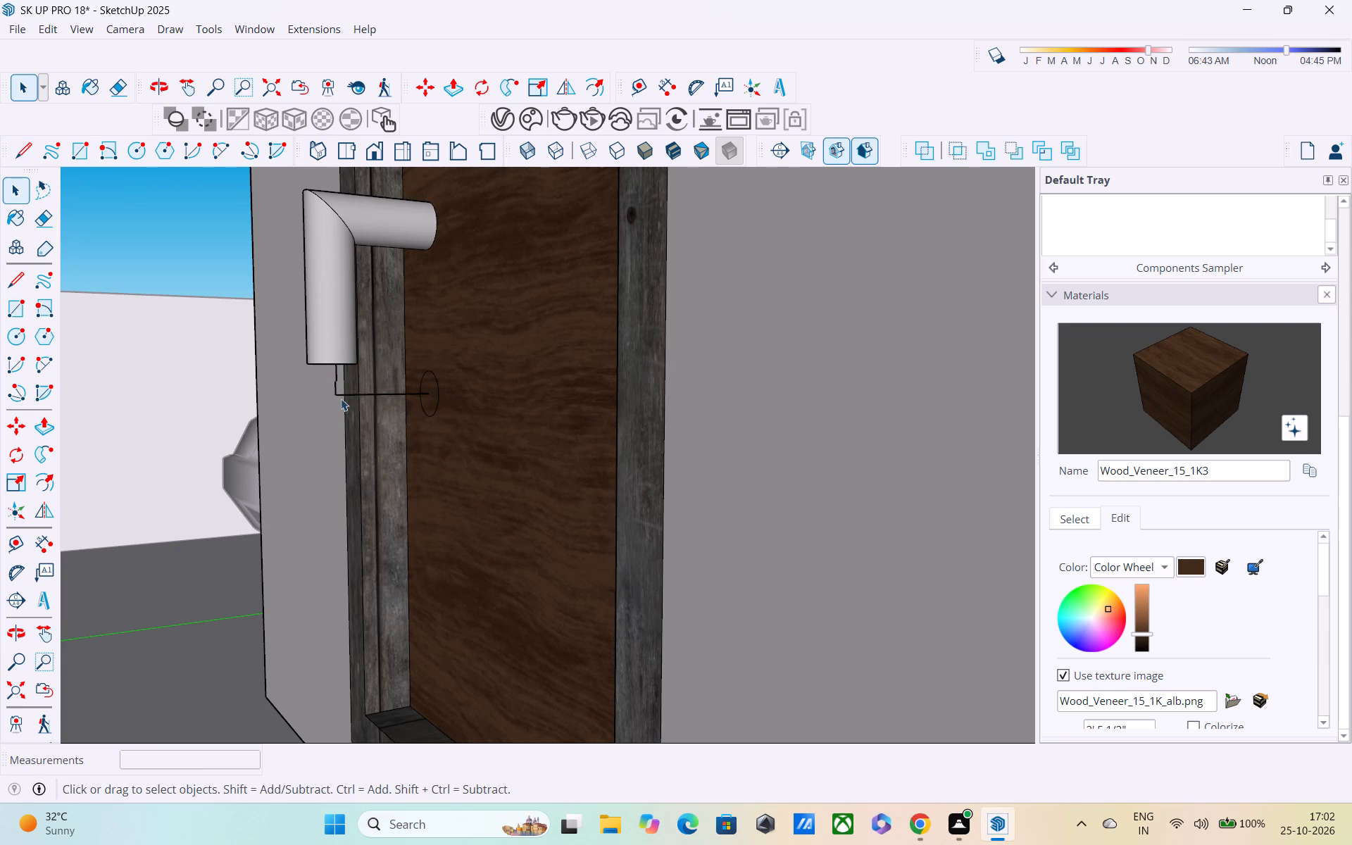
Extend the vertical path line down about 1 1/8" from its end towards the line coming out of the lower circle.
scroll(339, 402, "up", 1)
scroll(339, 402, "down", 1)
scroll(339, 402, "up", 10)
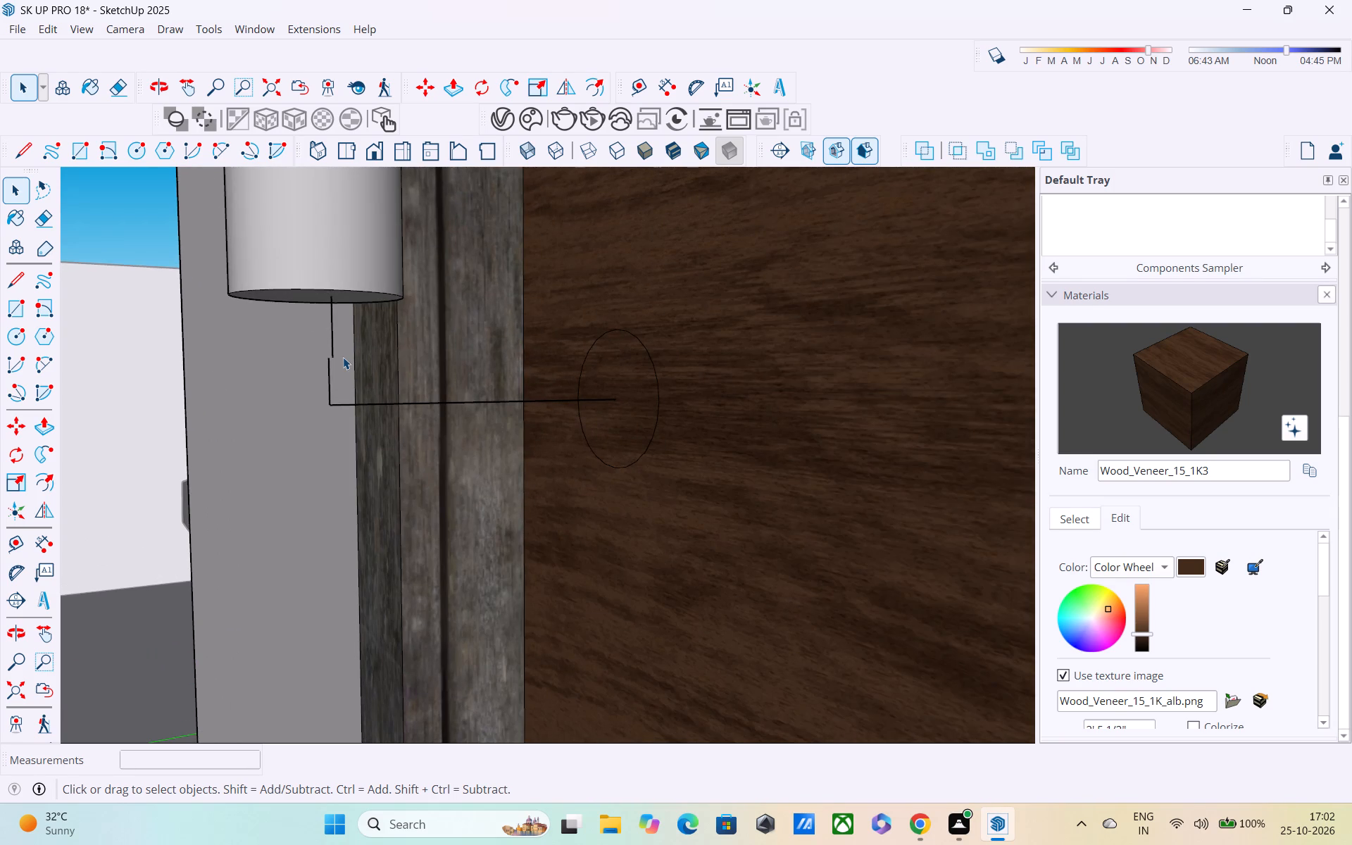
key("l")
scroll(334, 376, "up", 2)
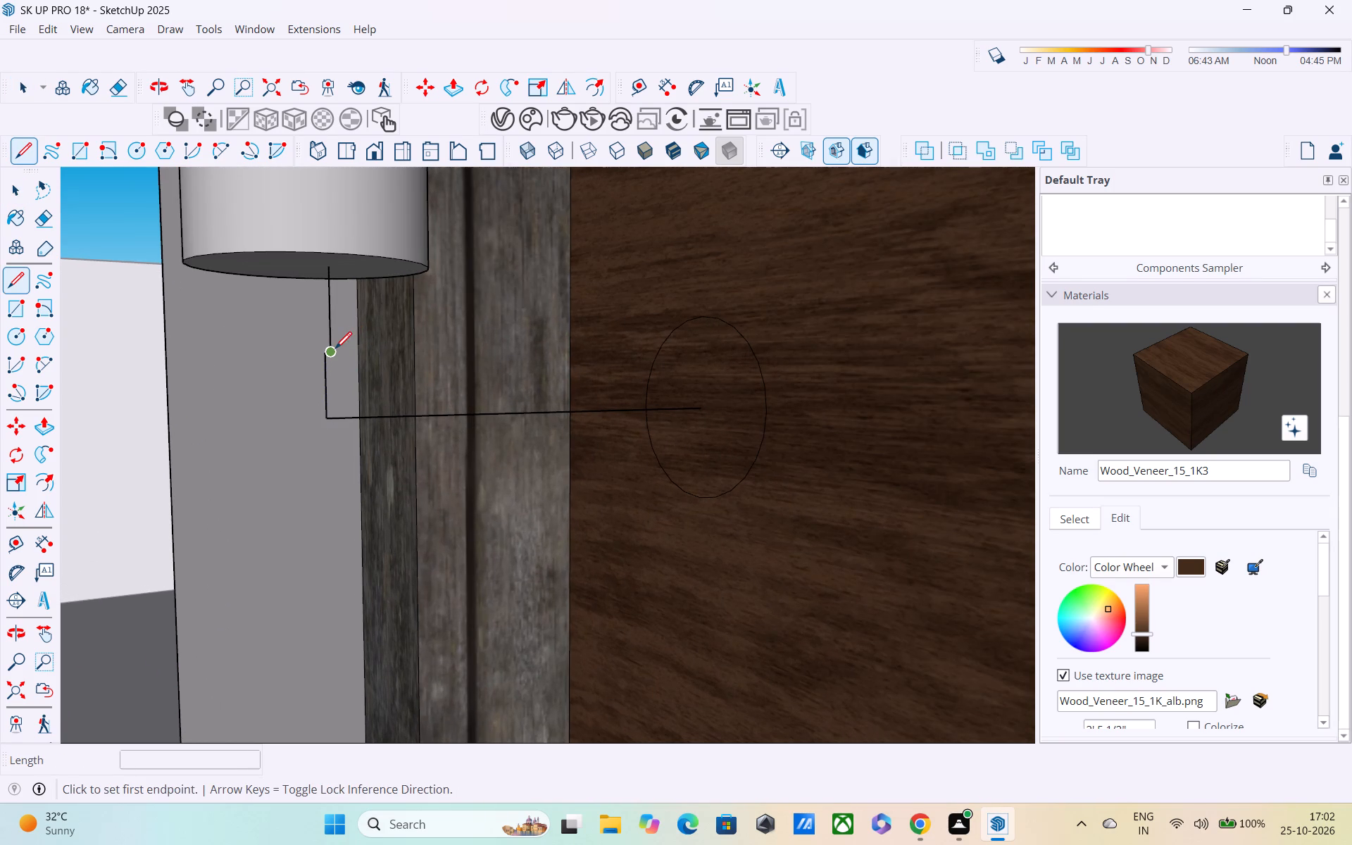
left_click(335, 350)
scroll(344, 425, "up", 4)
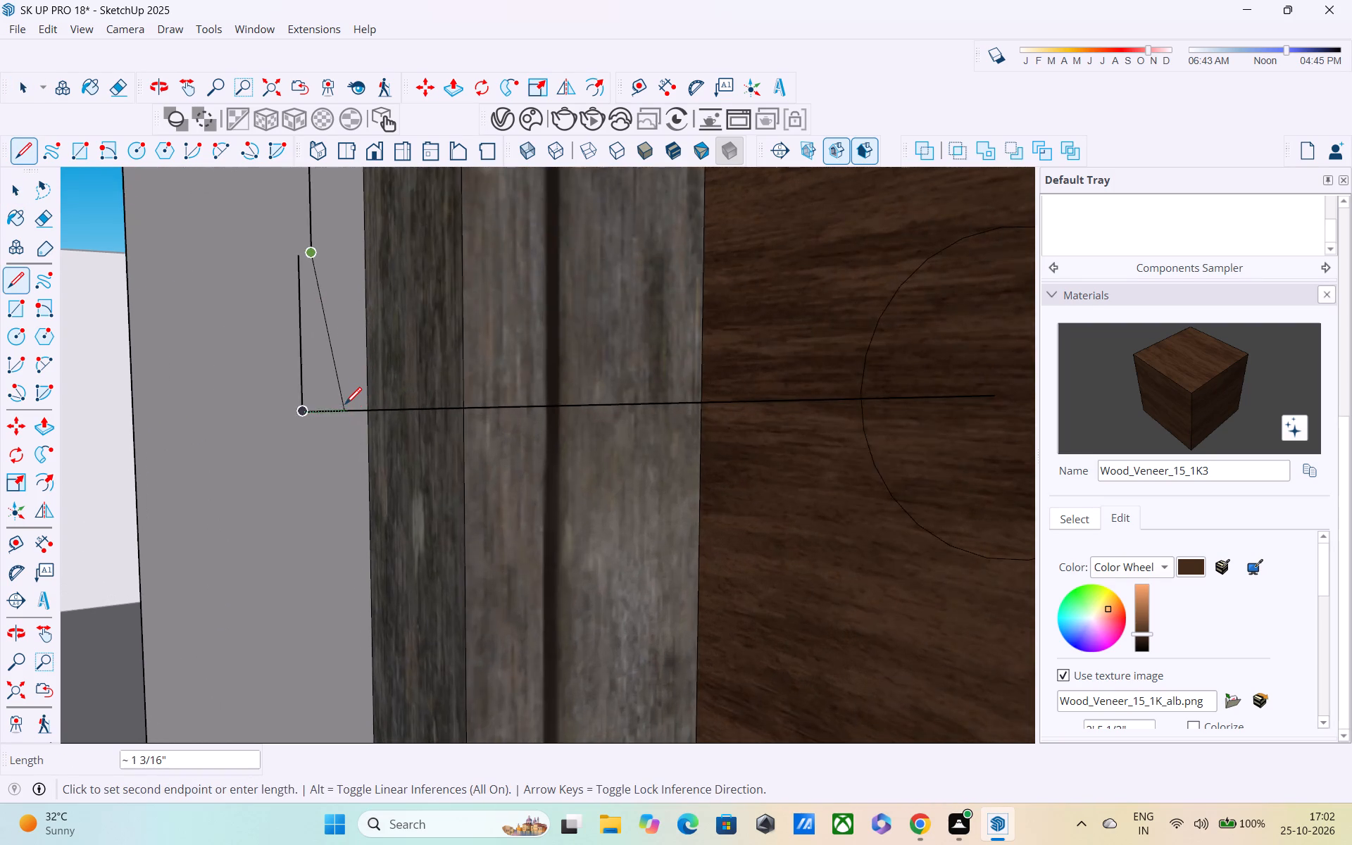
scroll(345, 406, "up", 4)
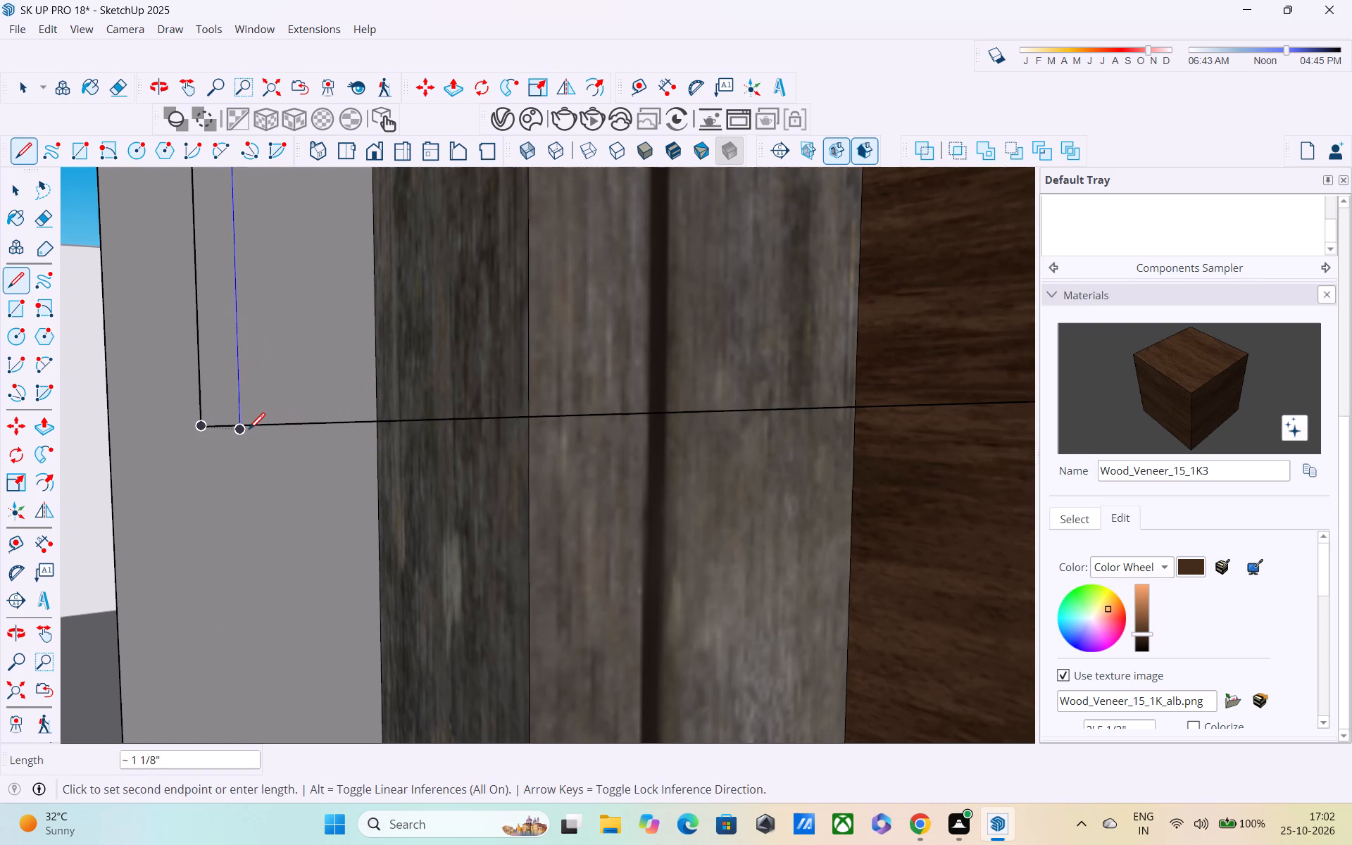
left_click(249, 431)
scroll(274, 434, "down", 1)
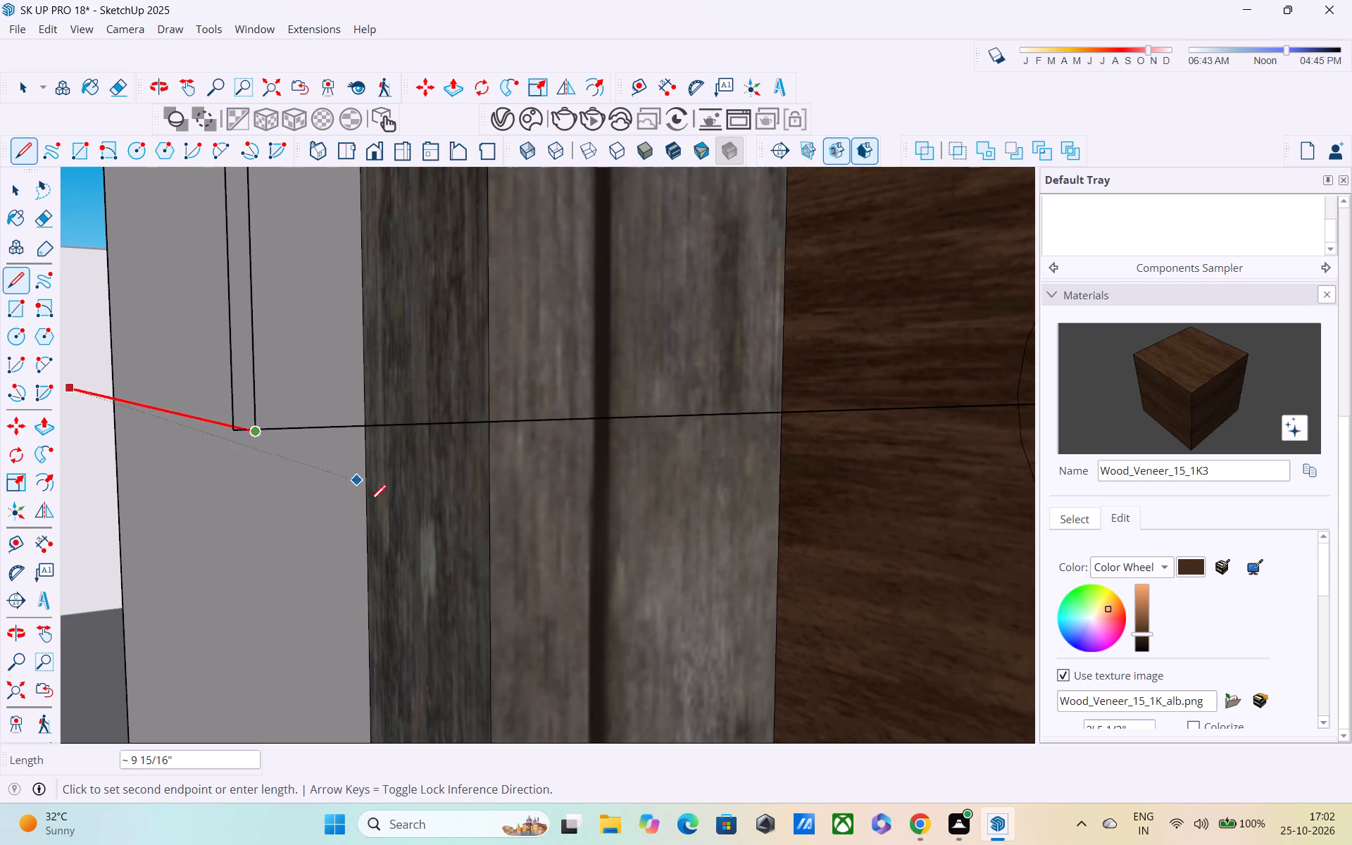
Erase the short stray vertical line beside the extended vertical path line.
middle_click_drag(399, 560, 430, 609, "shift")
key("e")
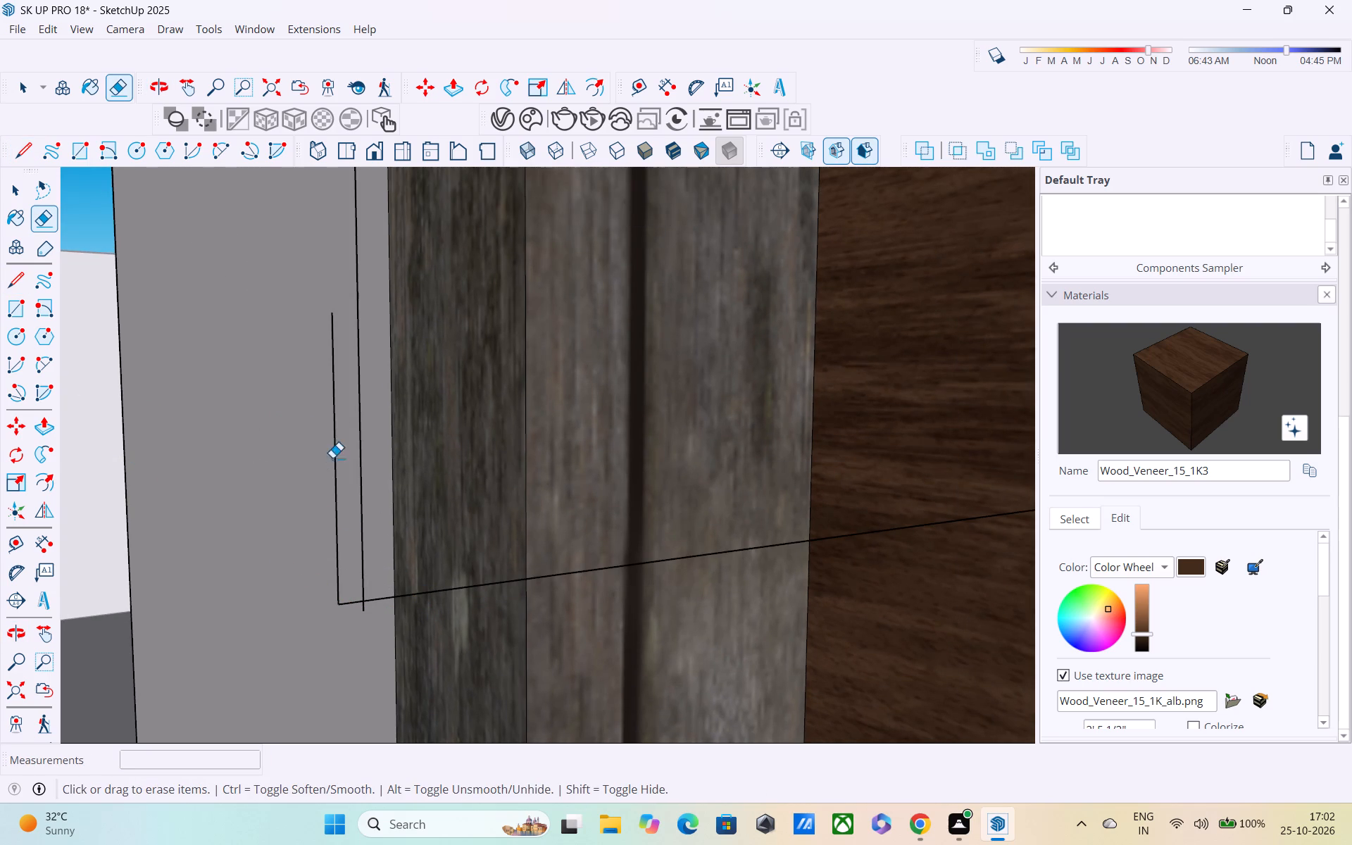
left_click(336, 442)
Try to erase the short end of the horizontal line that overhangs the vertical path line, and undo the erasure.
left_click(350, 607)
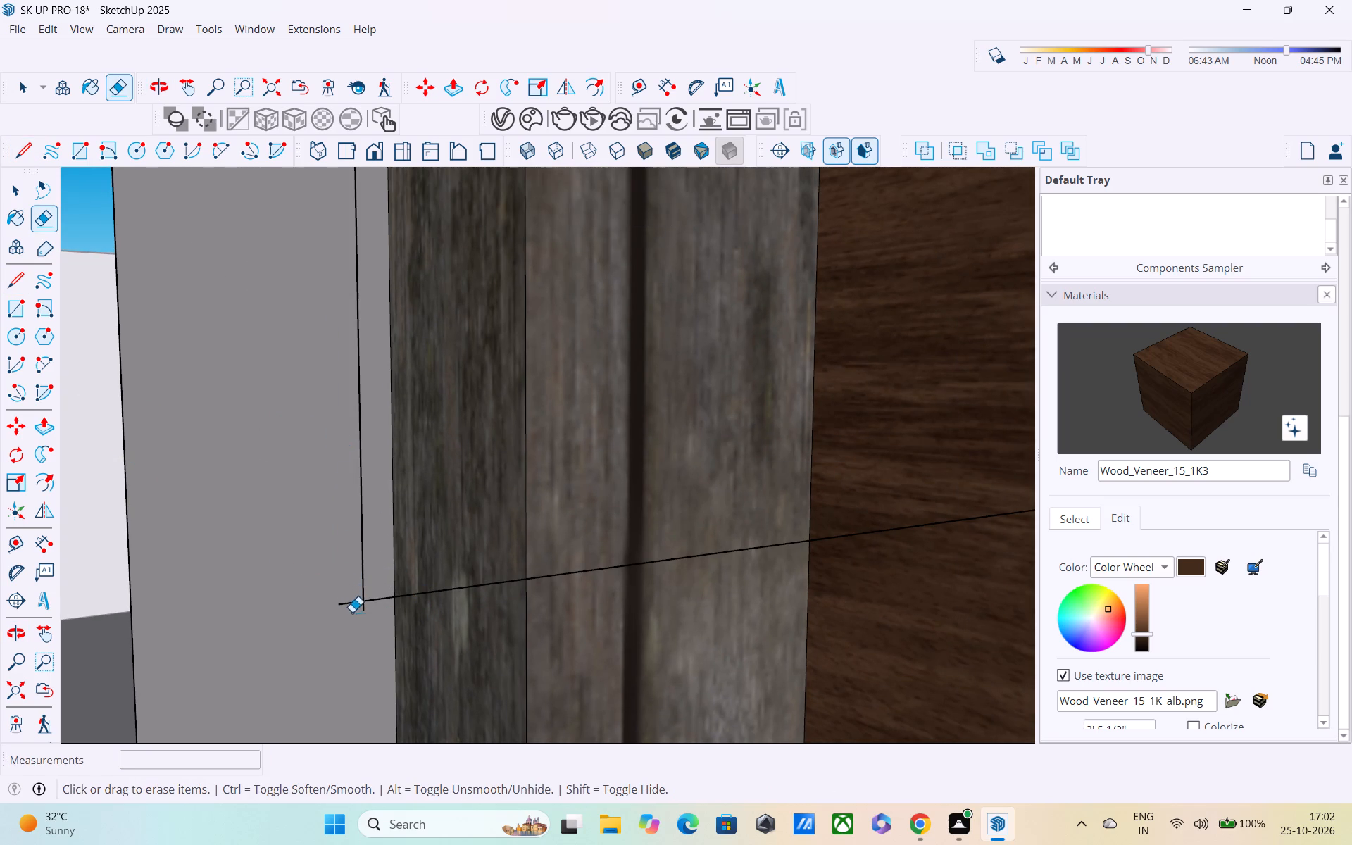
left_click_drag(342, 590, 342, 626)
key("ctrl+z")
Draw a line about 1/4" down from the vertical path line's end to the lower horizontal line.
scroll(360, 624, "up", 4)
middle_click_drag(372, 615, 388, 639)
scroll(394, 629, "down", 4)
scroll(497, 618, "down", 4)
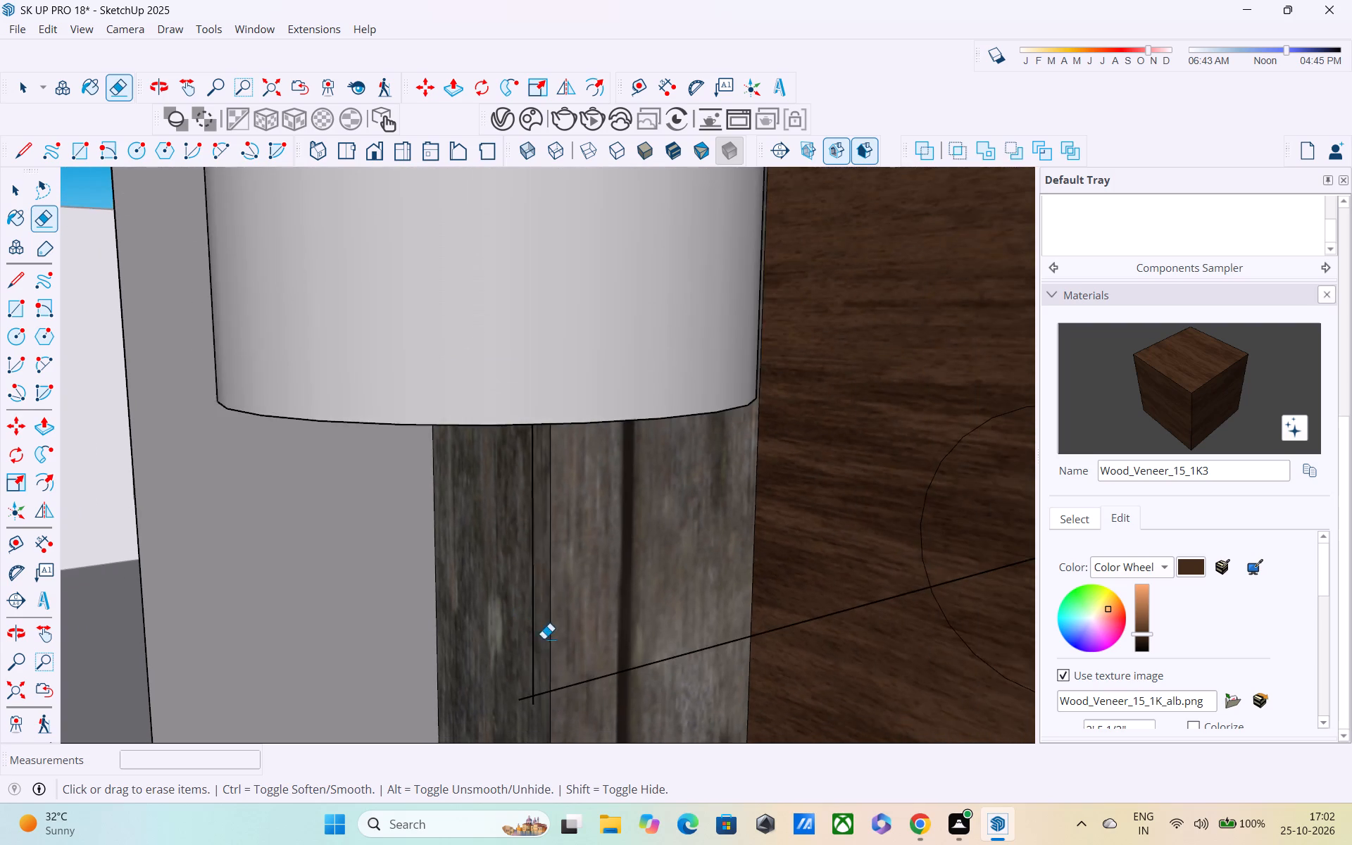
middle_click_drag(544, 639, 615, 548)
scroll(687, 513, "up", 7)
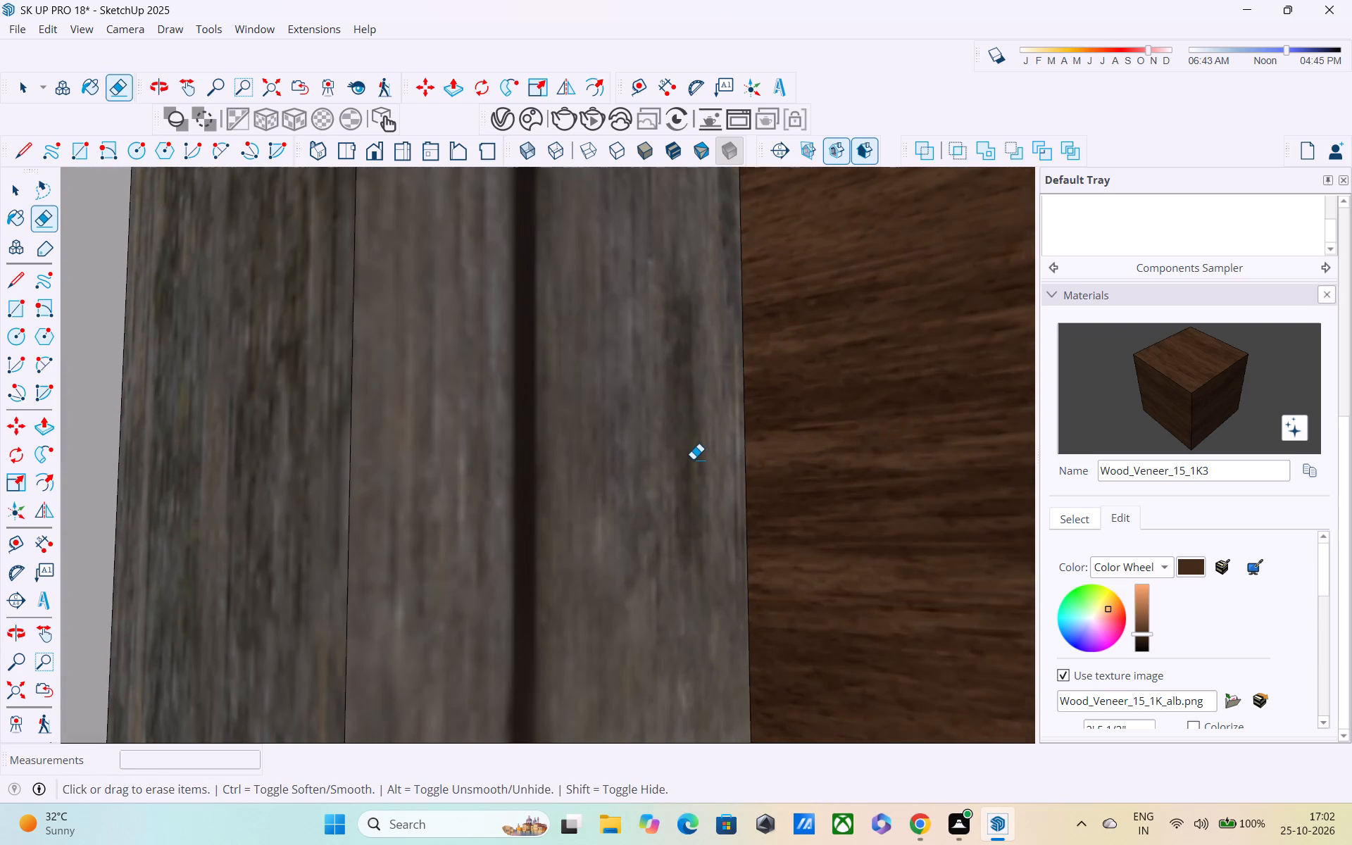
scroll(687, 449, "down", 2)
key("l")
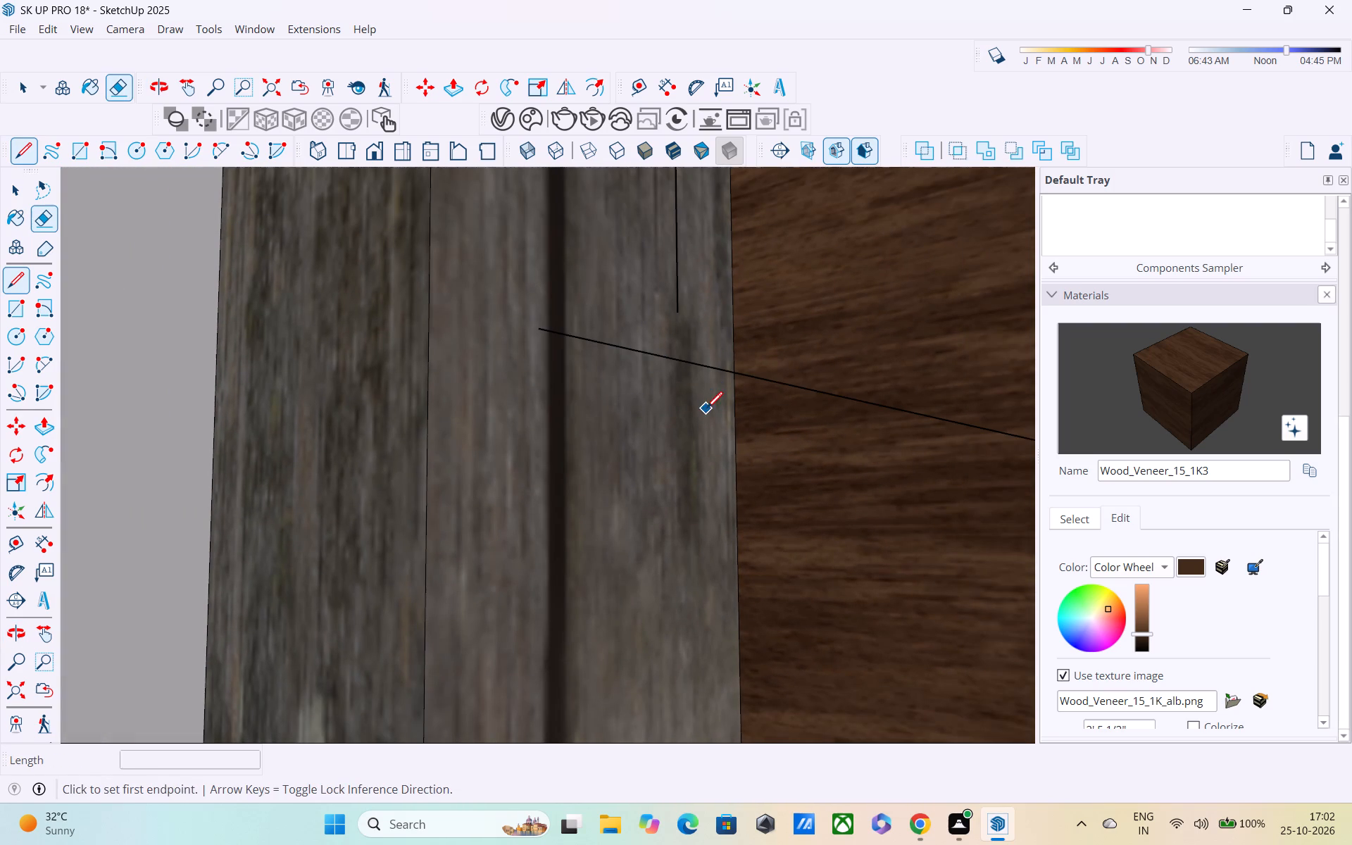
left_click(677, 323)
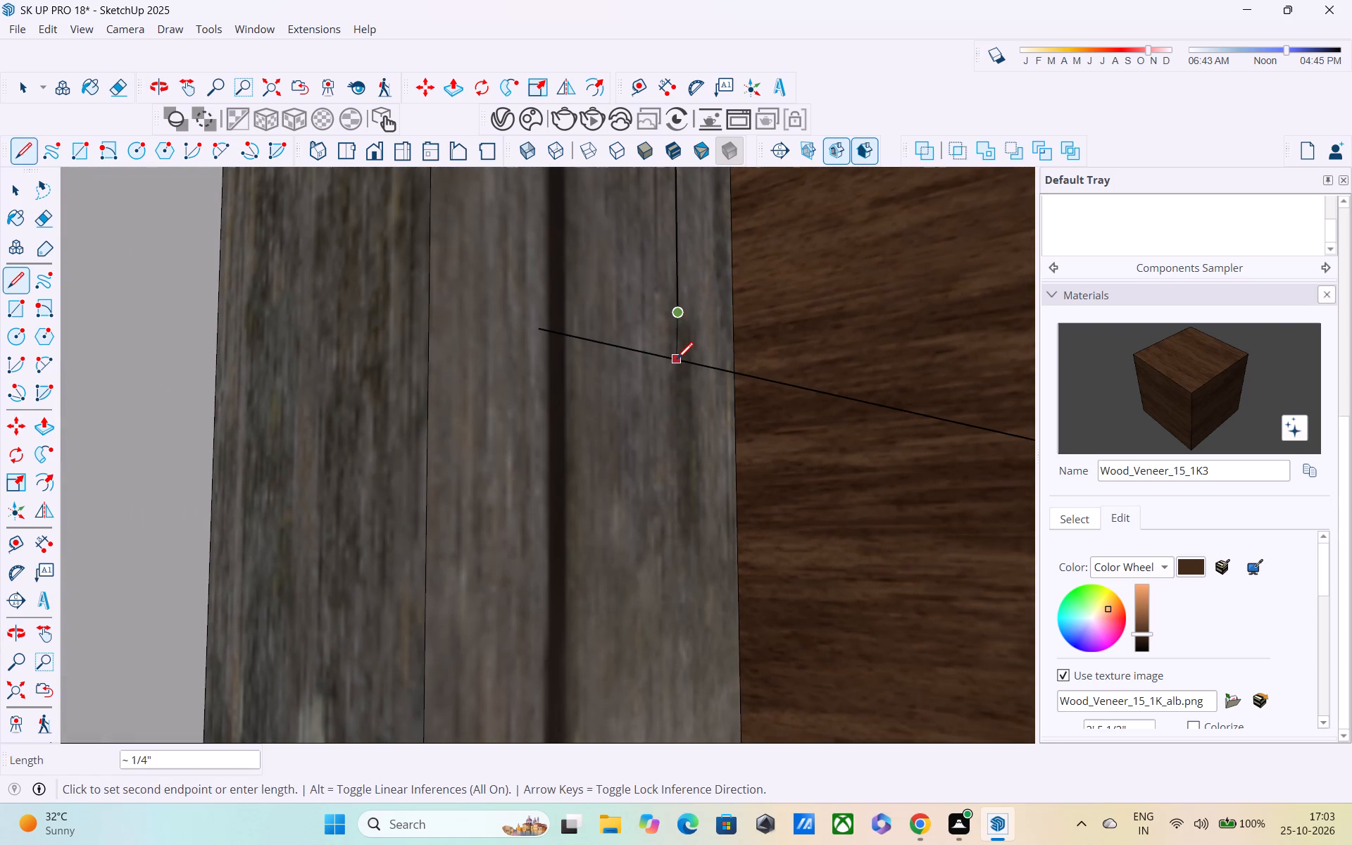
left_click(668, 369)
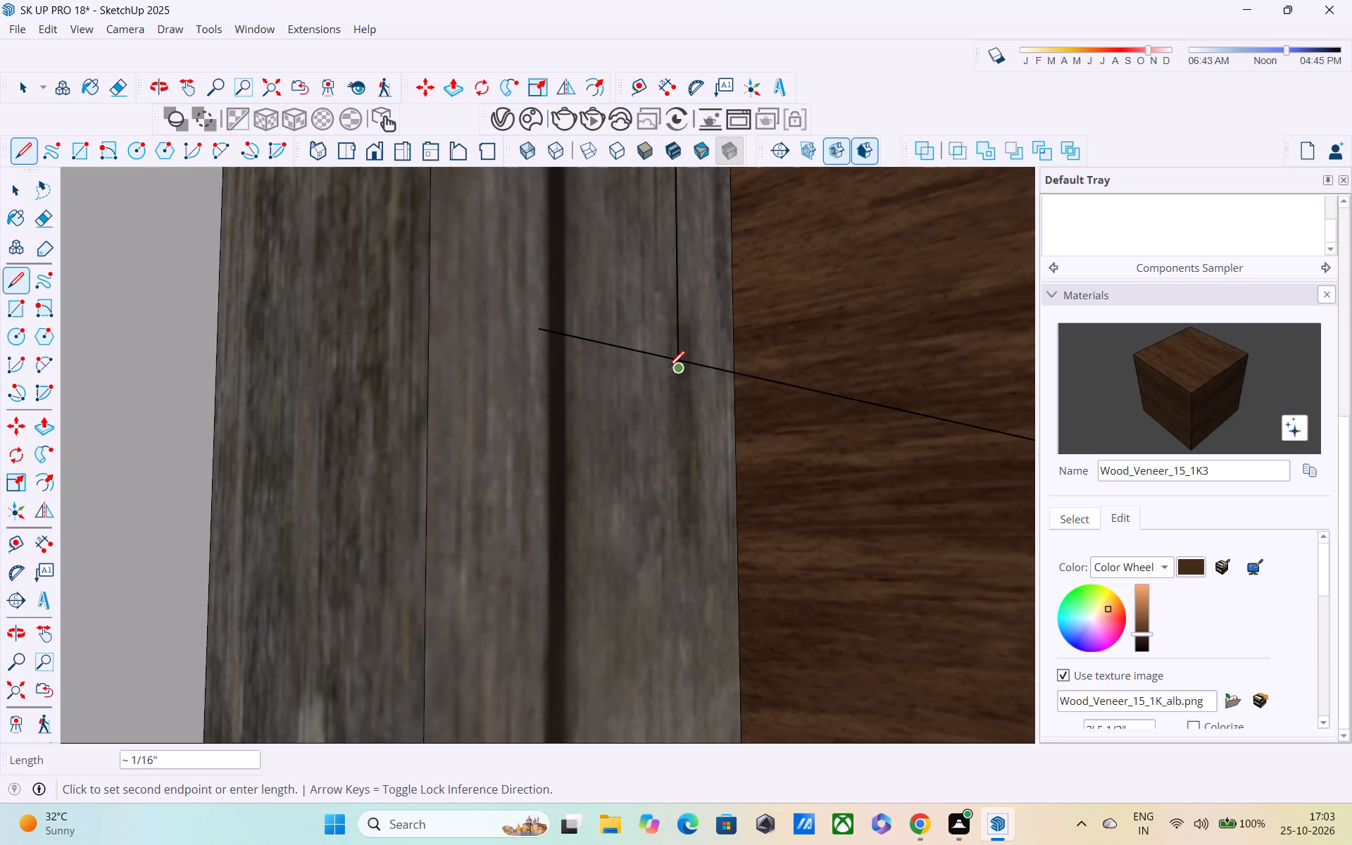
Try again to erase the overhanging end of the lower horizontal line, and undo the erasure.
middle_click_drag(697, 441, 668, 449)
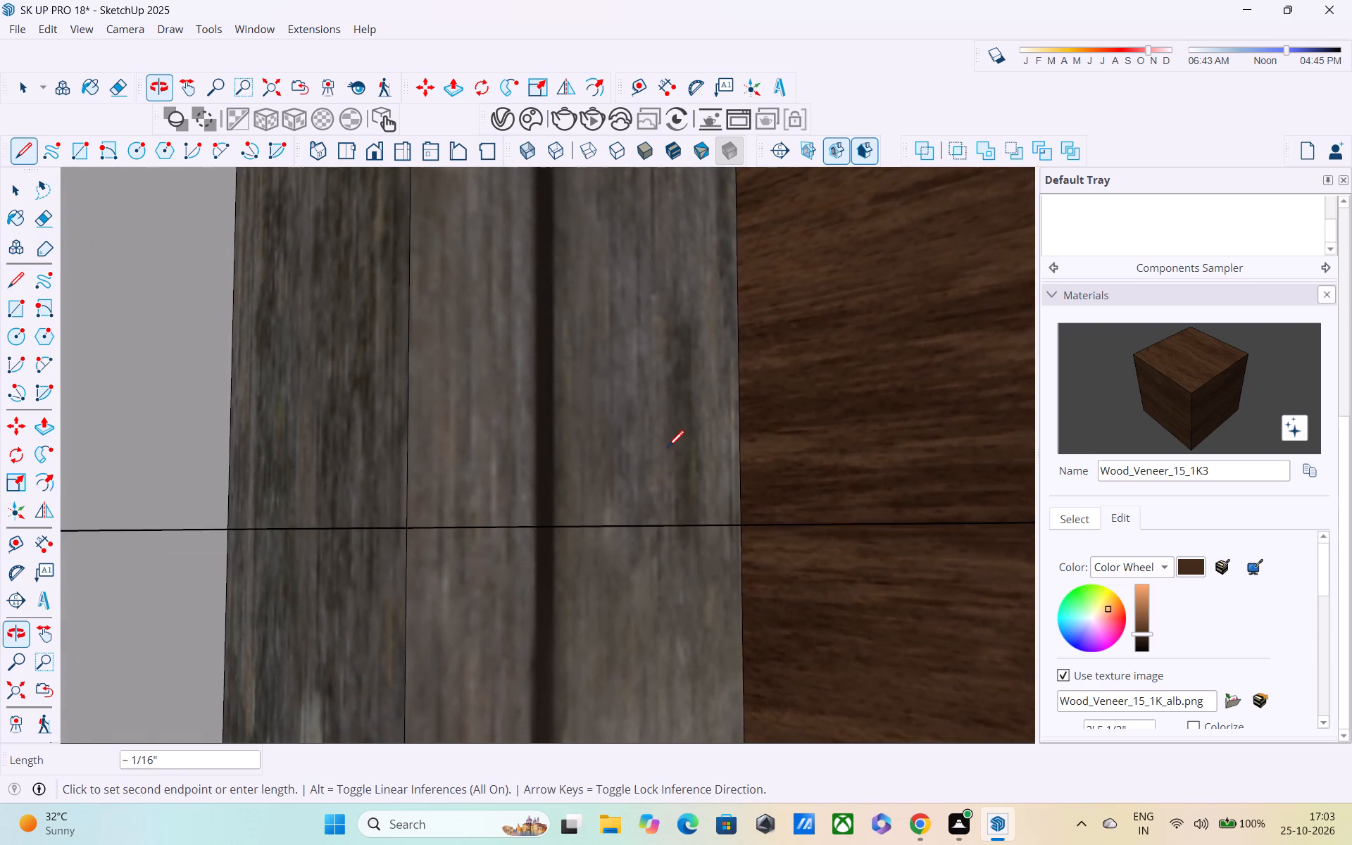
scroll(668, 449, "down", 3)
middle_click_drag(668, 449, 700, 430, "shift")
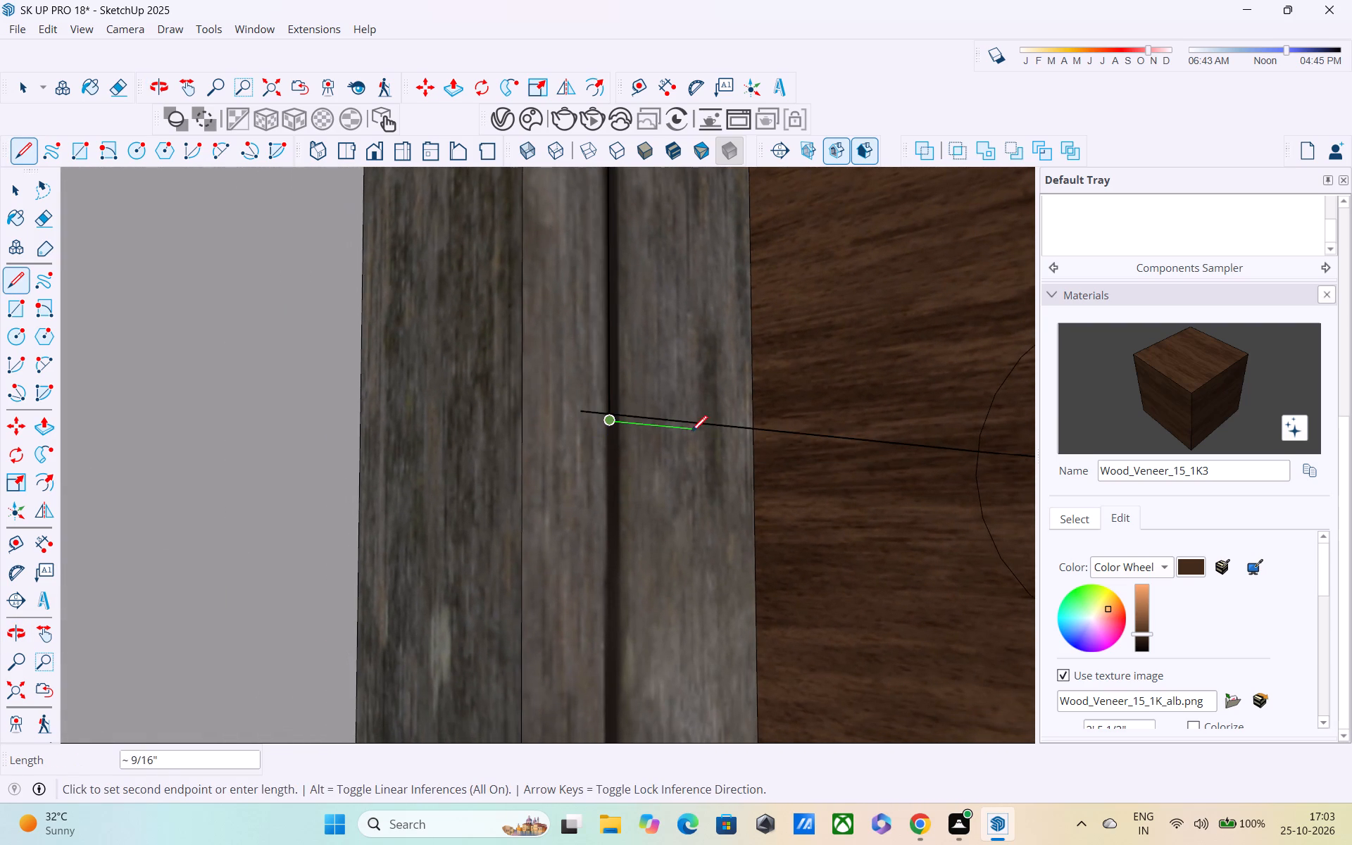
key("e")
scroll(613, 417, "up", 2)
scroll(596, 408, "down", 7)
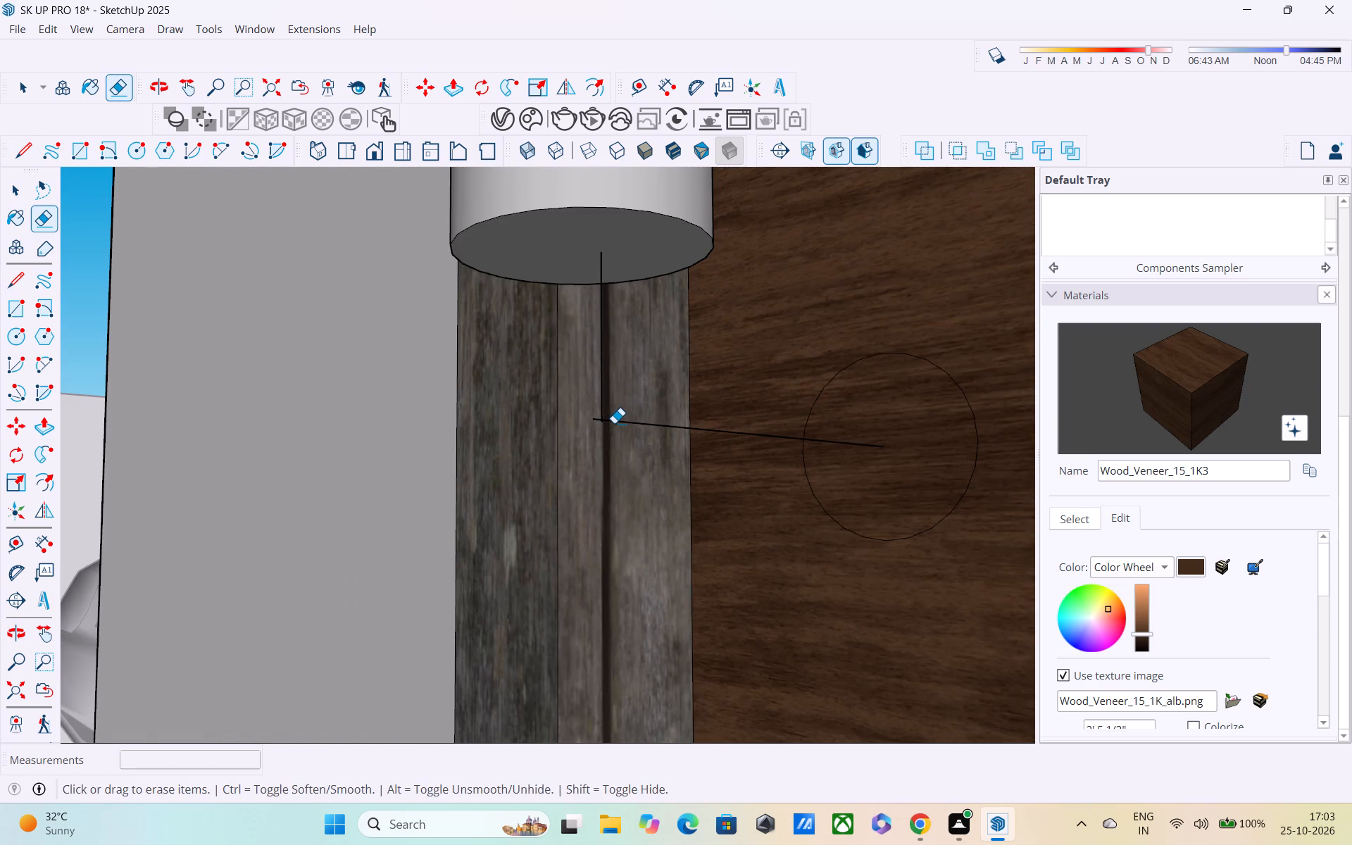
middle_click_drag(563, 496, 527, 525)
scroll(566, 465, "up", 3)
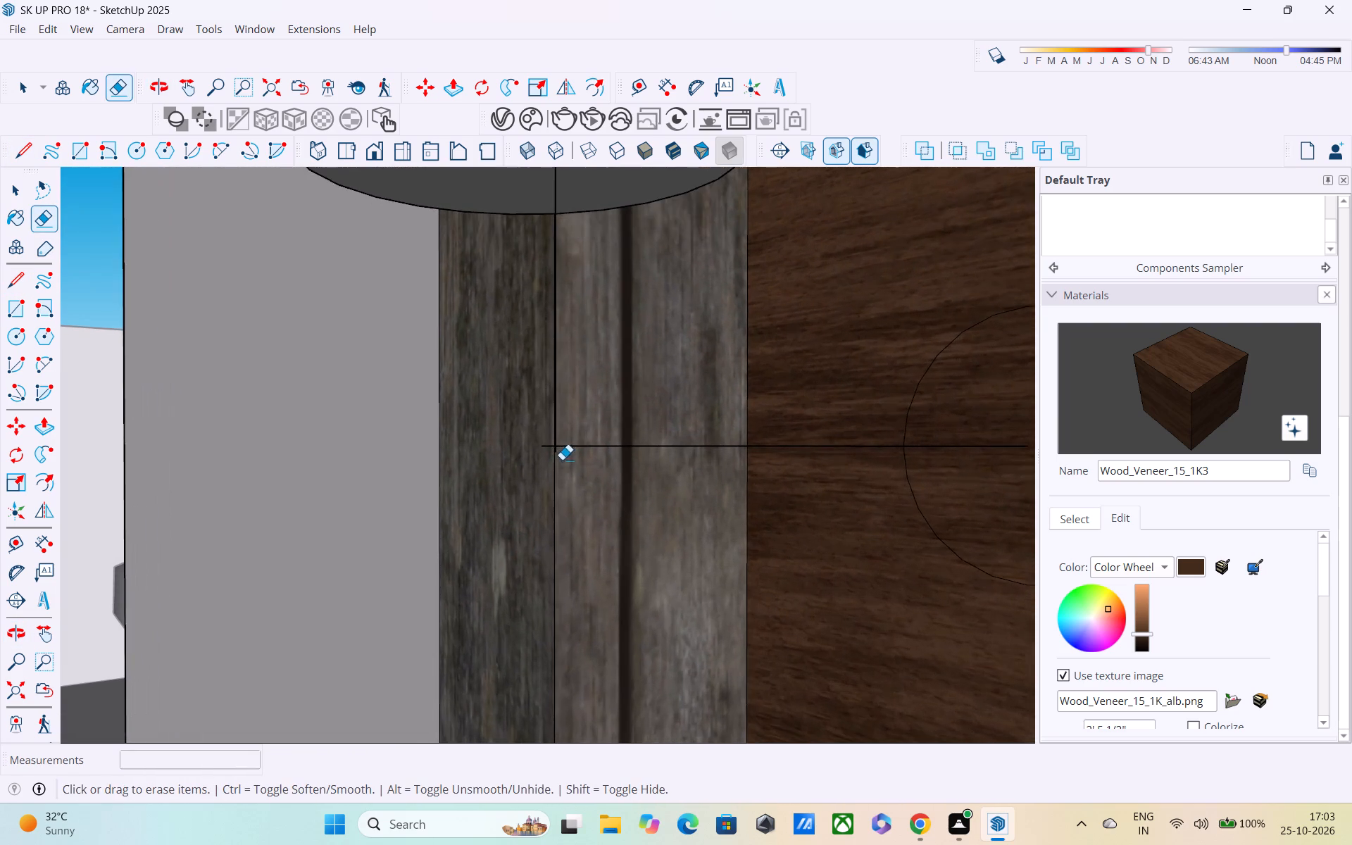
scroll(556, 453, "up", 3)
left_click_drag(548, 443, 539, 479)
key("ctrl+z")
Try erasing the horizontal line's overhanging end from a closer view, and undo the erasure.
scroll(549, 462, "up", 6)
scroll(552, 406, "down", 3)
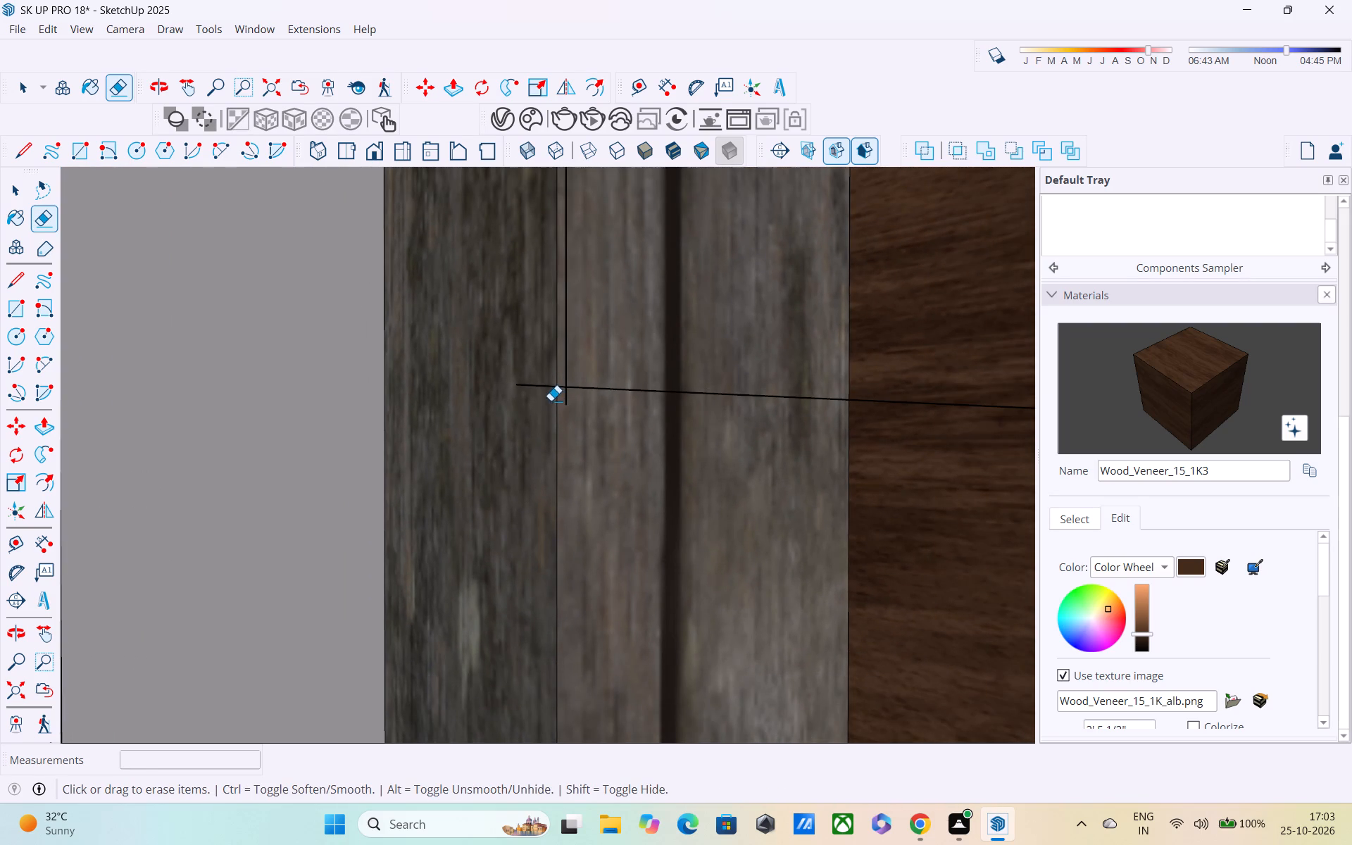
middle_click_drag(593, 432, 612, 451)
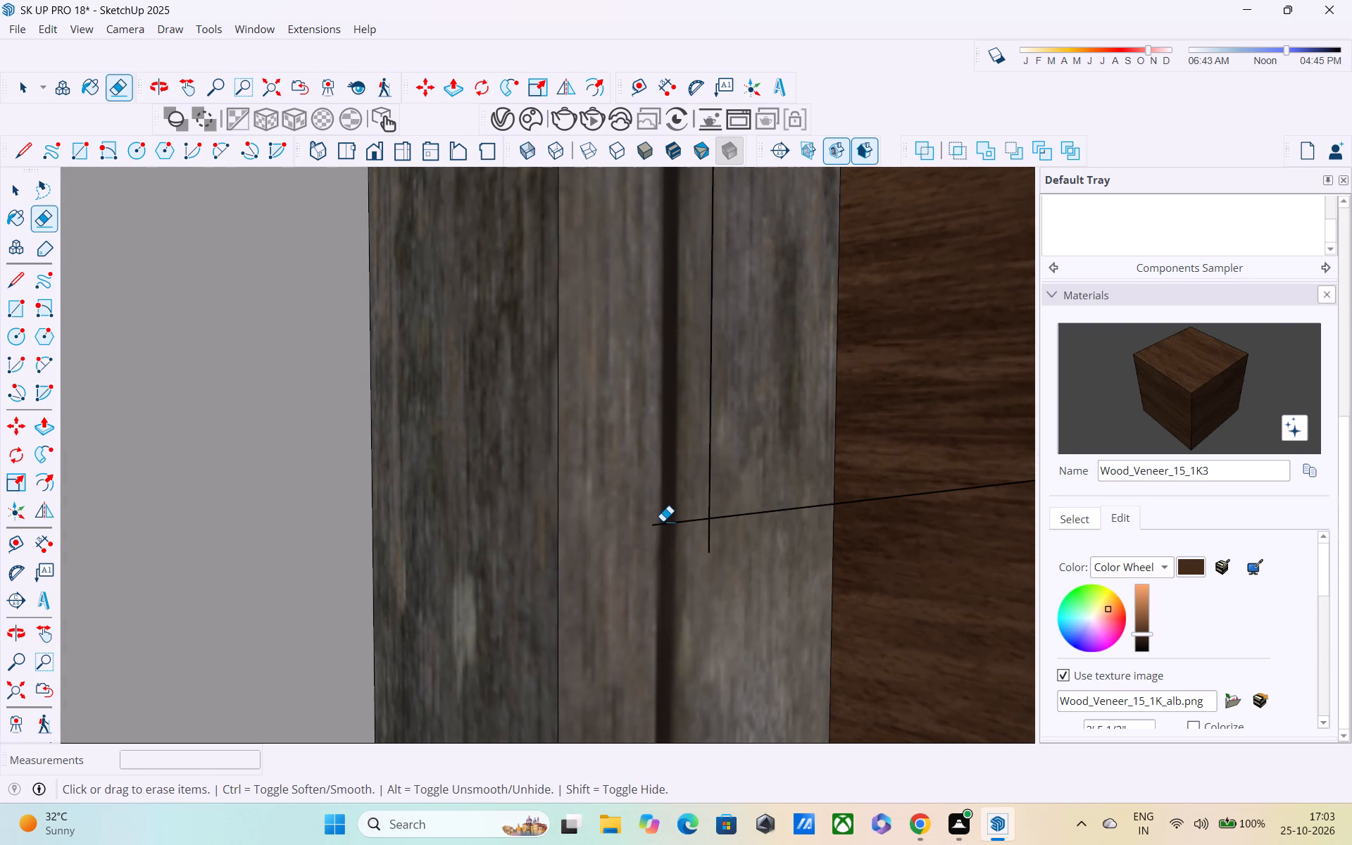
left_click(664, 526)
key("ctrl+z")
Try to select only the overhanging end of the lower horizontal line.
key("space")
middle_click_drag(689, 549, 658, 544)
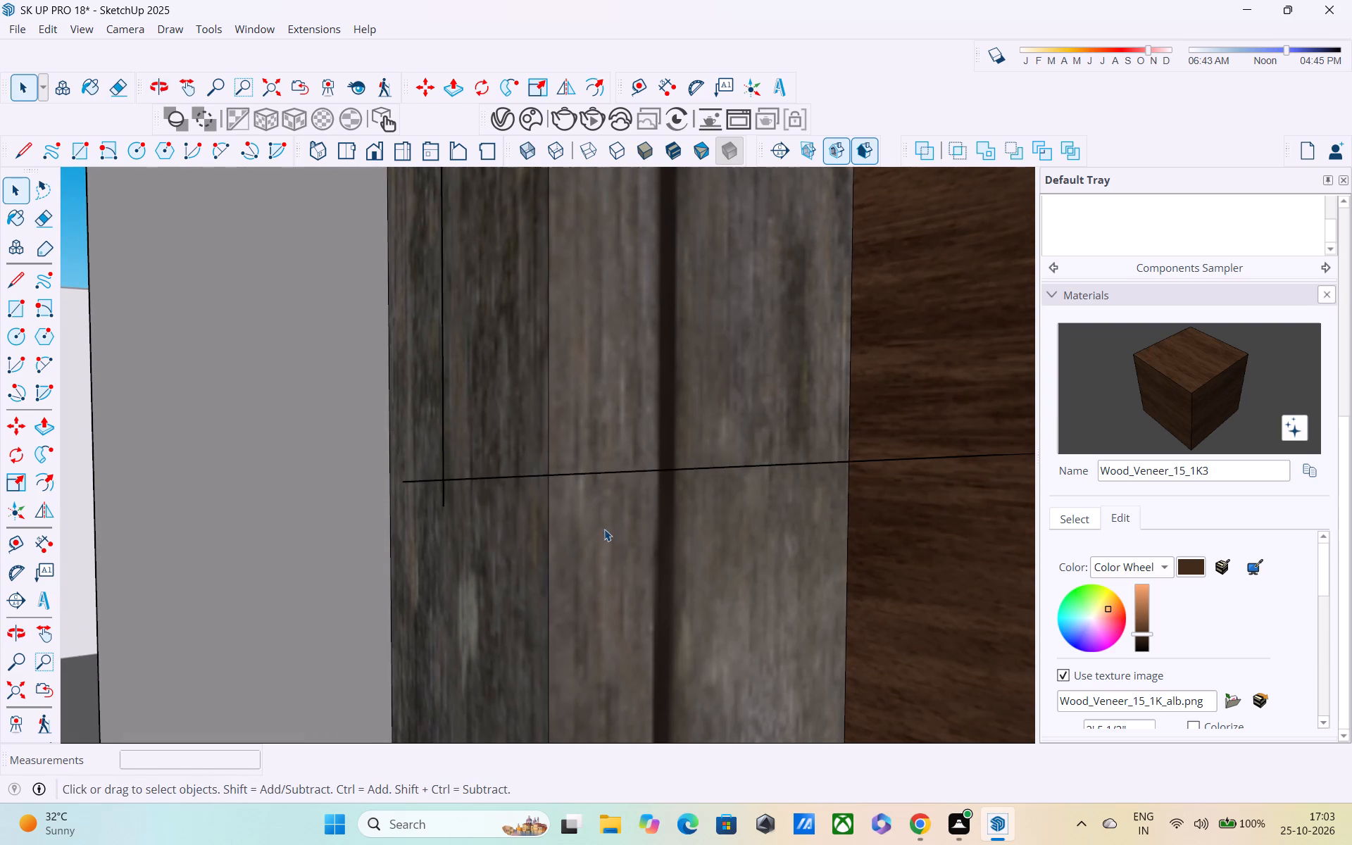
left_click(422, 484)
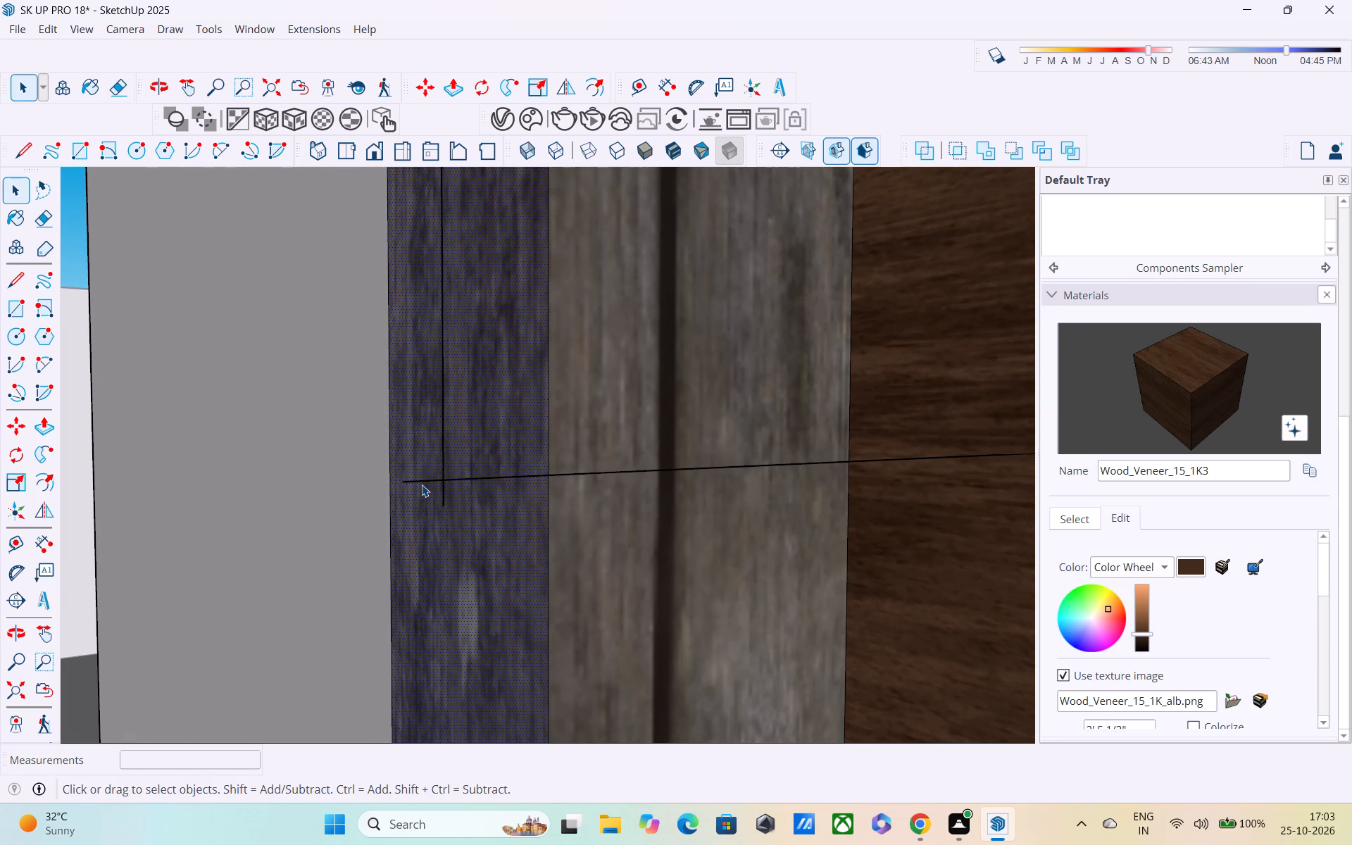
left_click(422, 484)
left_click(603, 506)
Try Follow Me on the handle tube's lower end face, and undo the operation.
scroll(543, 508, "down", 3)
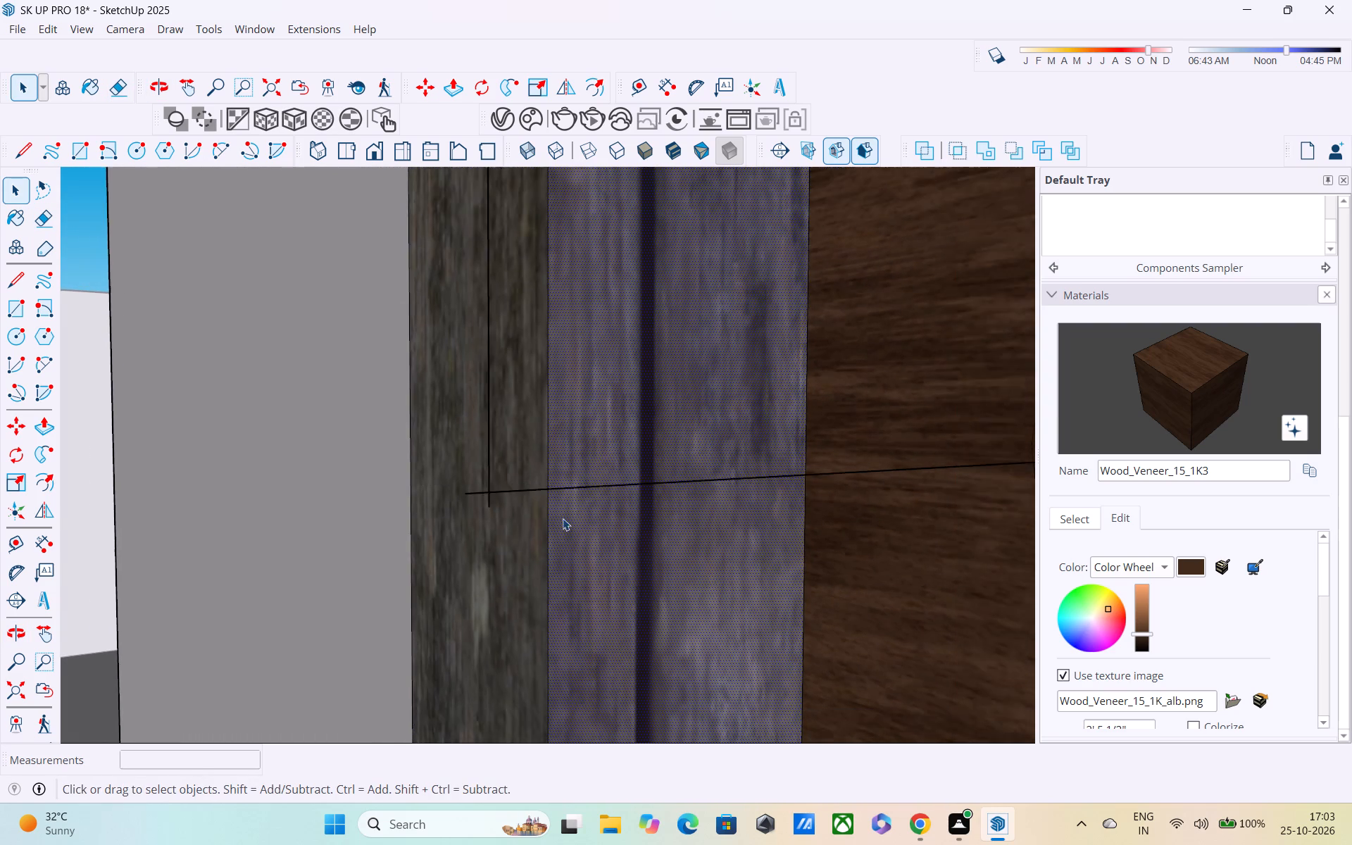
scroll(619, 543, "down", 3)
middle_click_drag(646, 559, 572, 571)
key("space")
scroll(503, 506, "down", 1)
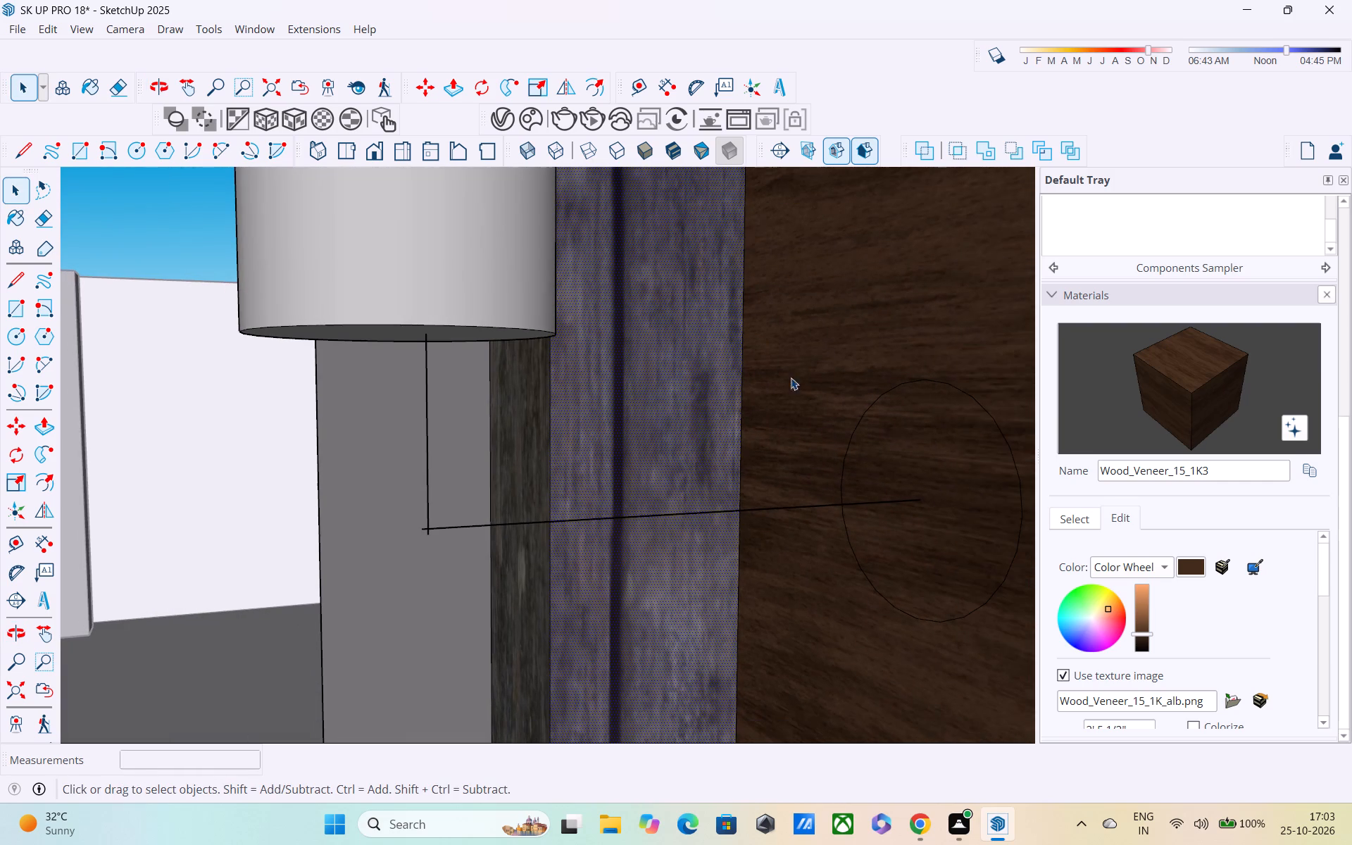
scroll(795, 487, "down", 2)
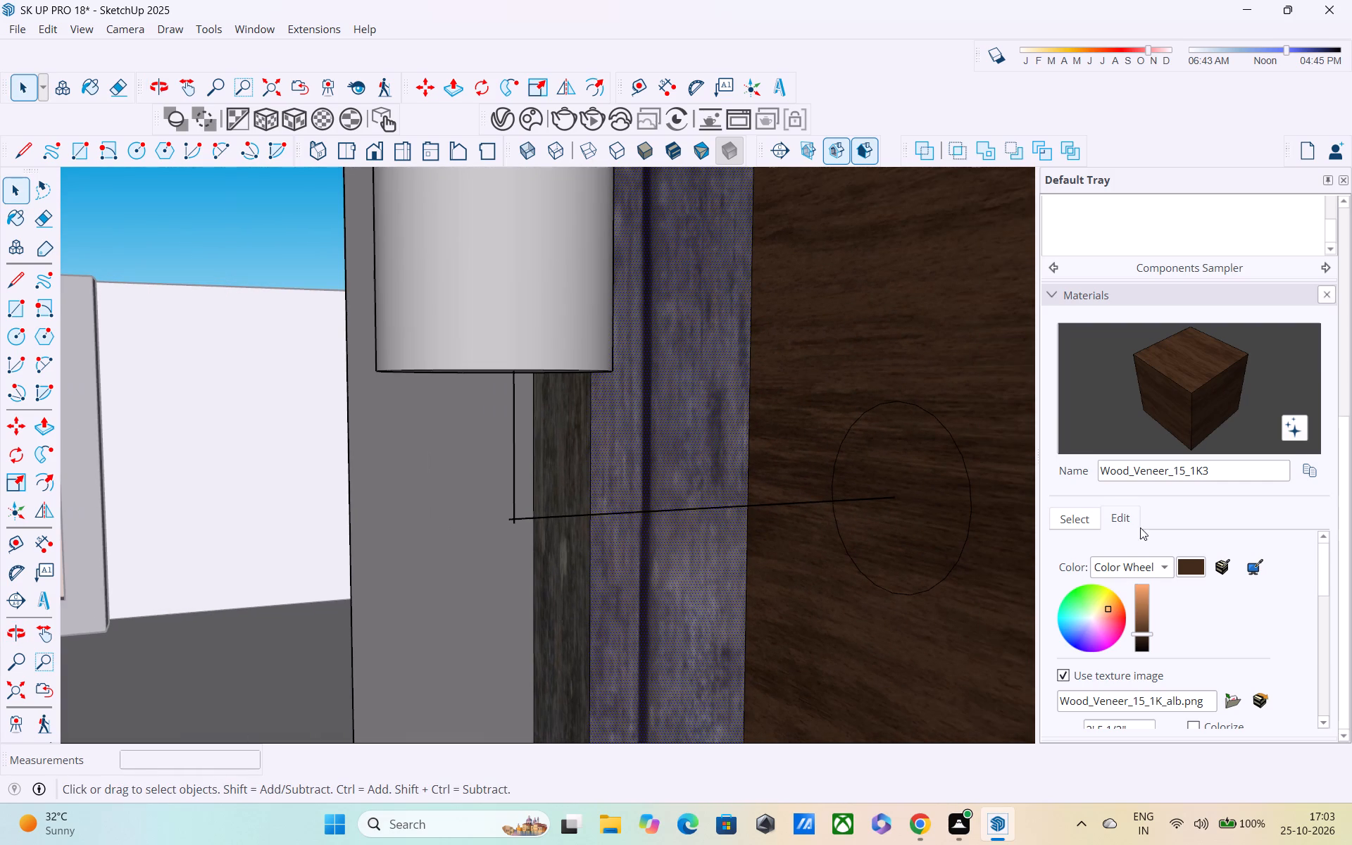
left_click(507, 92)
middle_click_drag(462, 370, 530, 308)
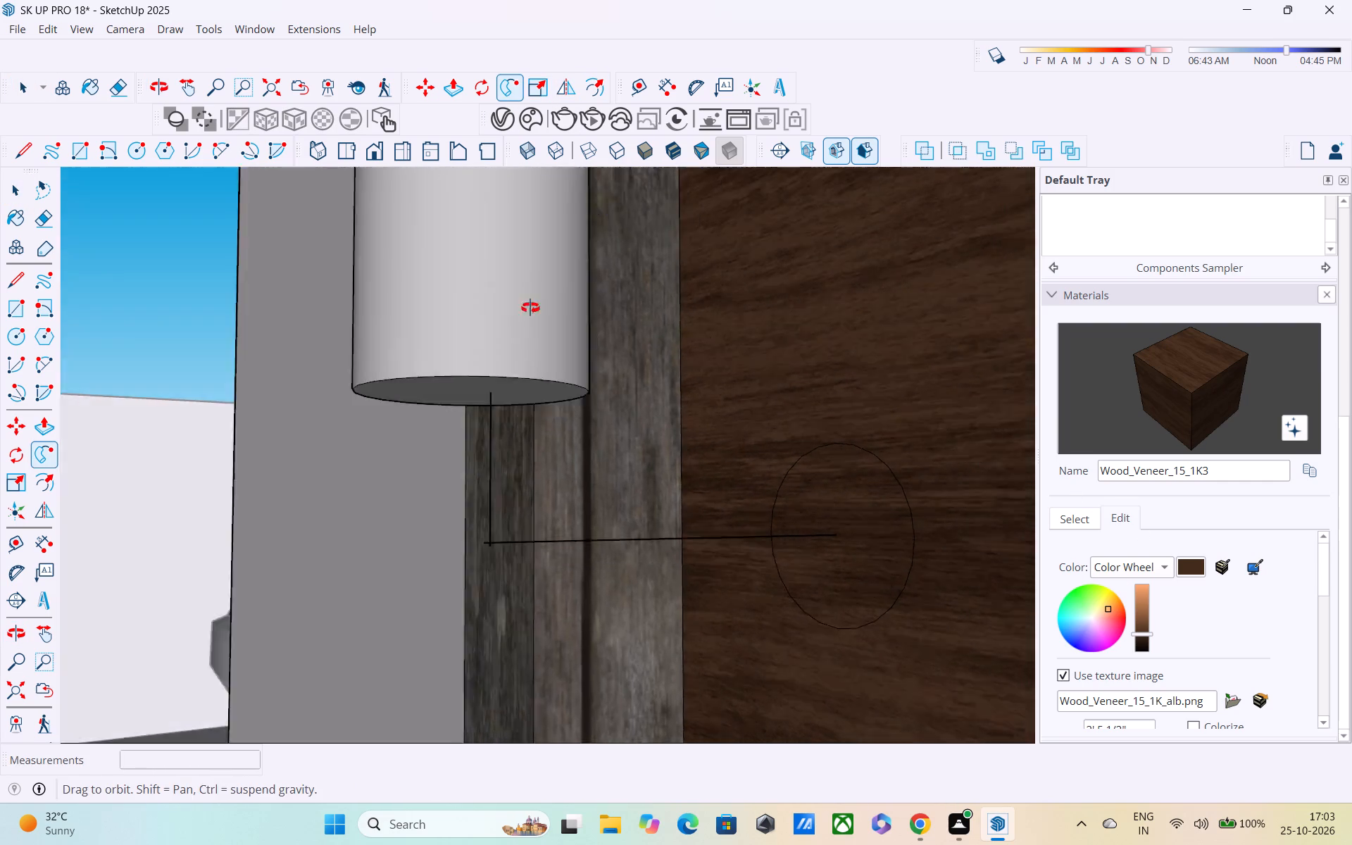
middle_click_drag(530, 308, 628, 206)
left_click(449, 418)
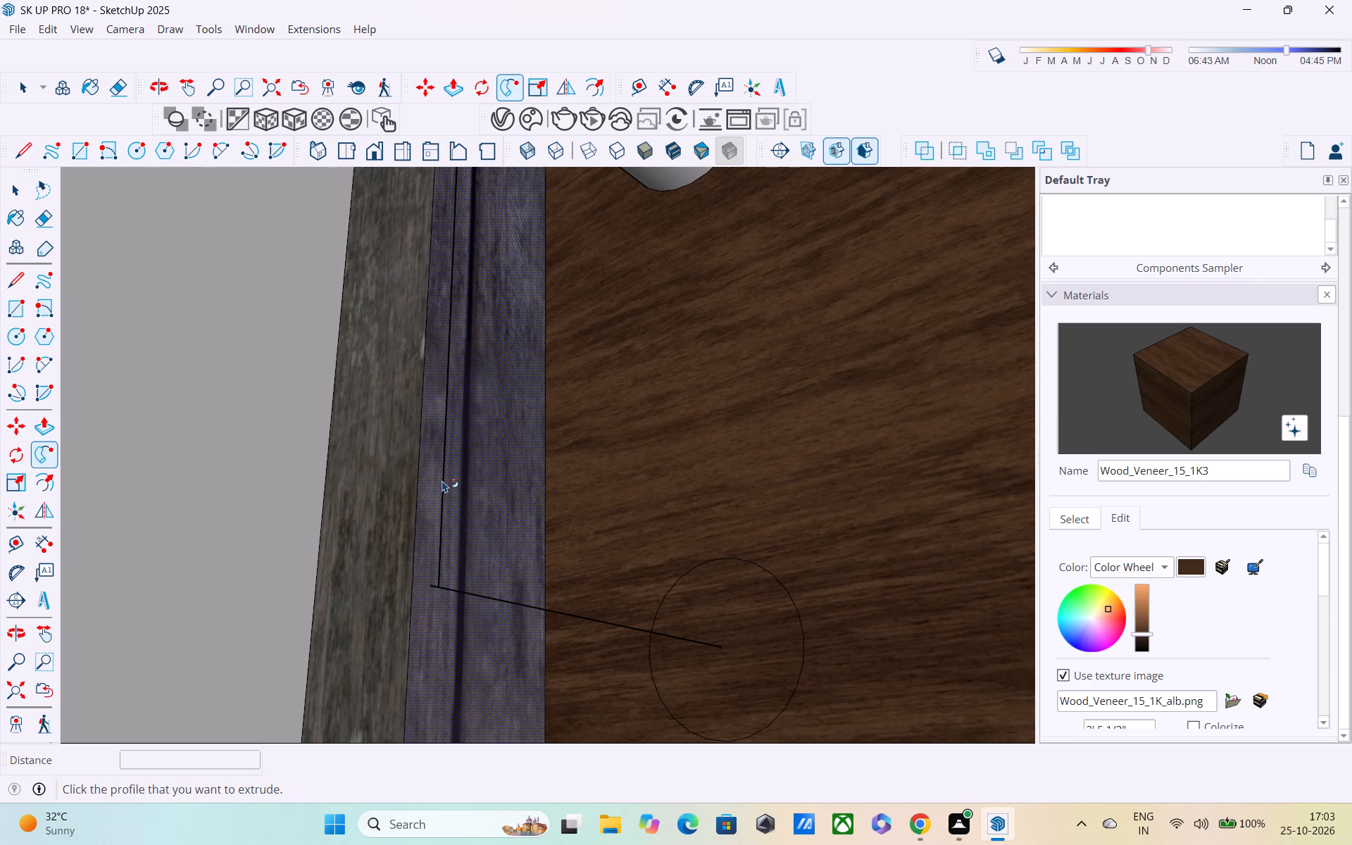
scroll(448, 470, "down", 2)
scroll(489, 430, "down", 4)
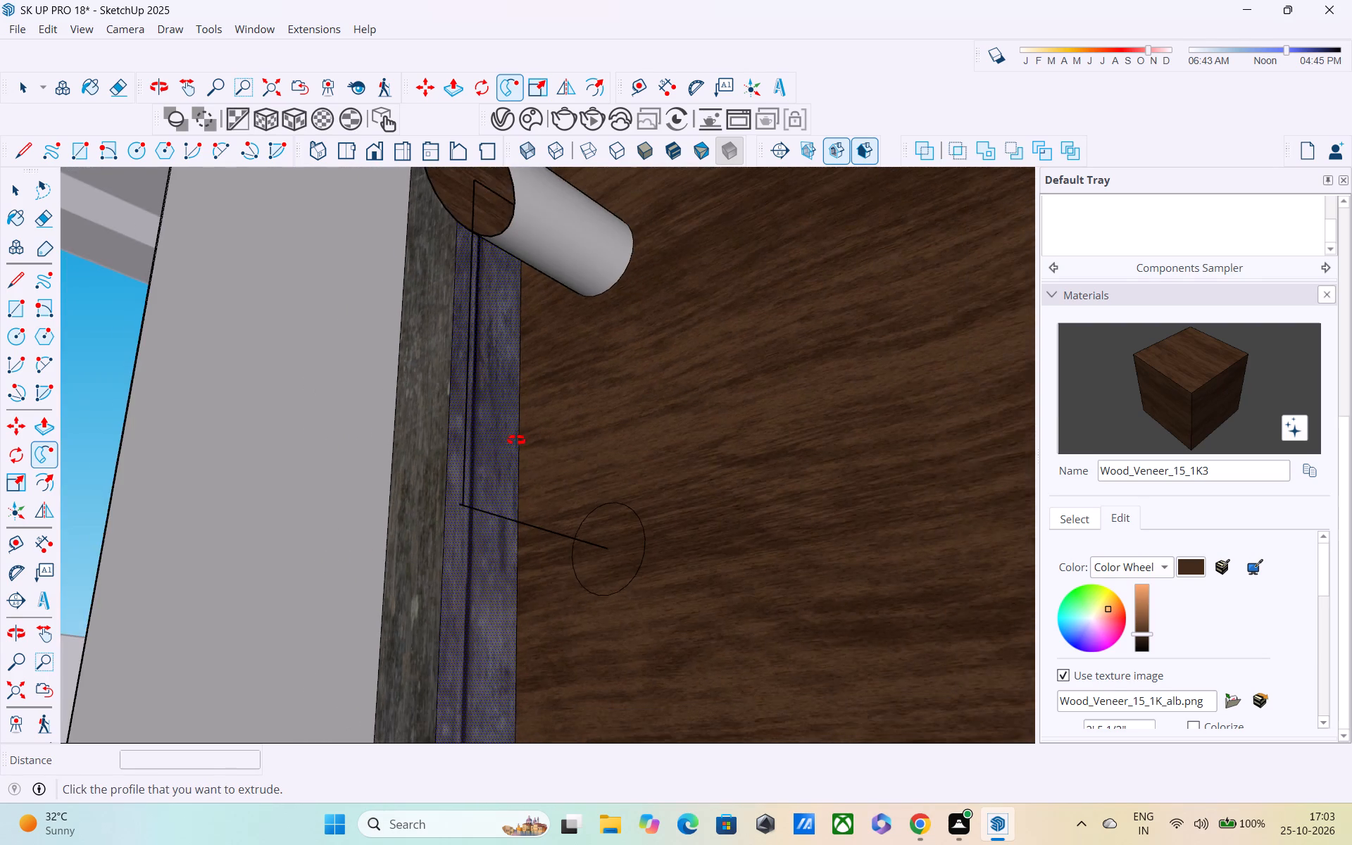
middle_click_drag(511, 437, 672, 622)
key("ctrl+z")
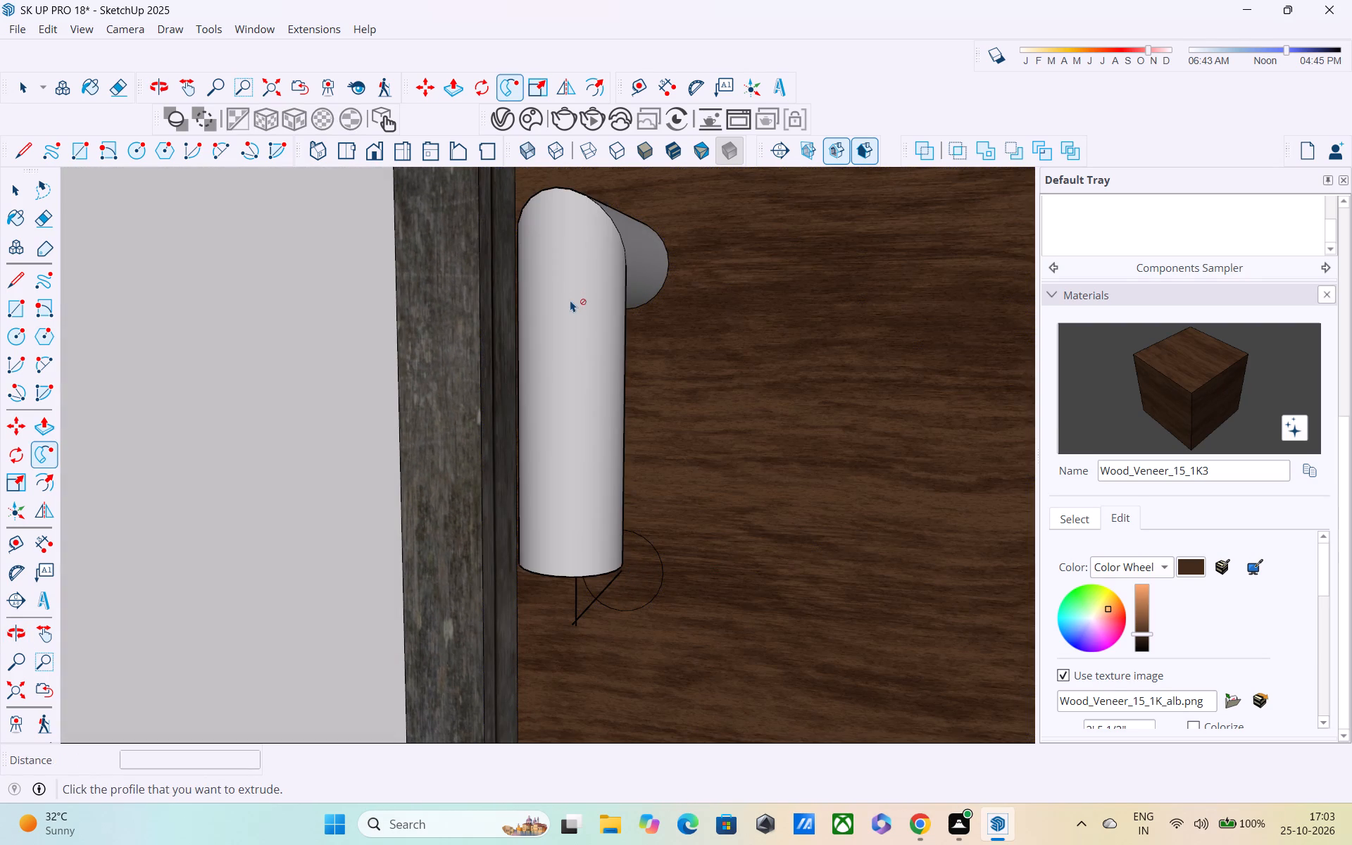
Sweep the lower circle out along its horizontal path line with Follow Me to form the handle's lower arm.
middle_click_drag(598, 531, 522, 390)
left_click_drag(683, 664, 650, 668)
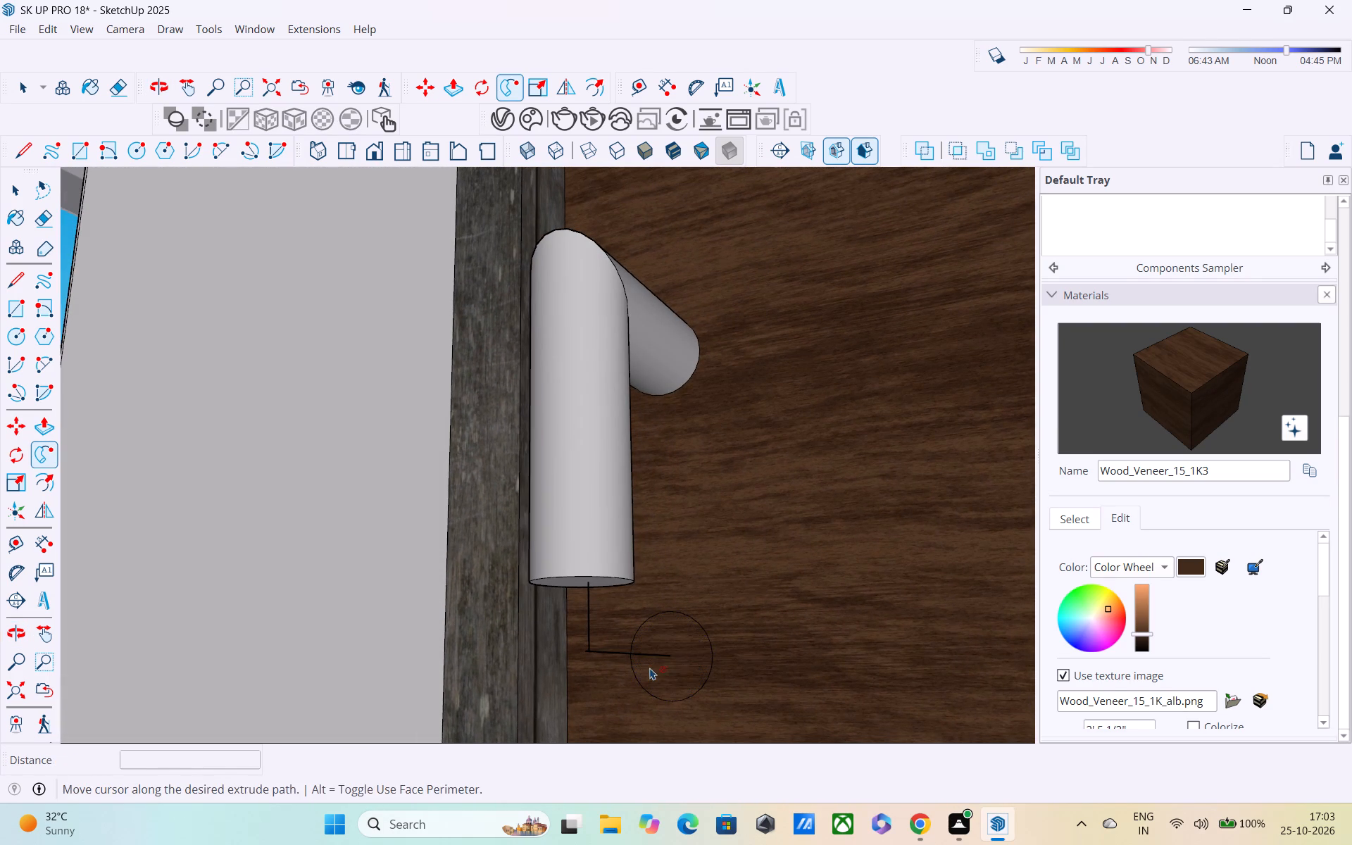
left_click_drag(650, 668, 646, 668)
left_click_drag(671, 661, 580, 585)
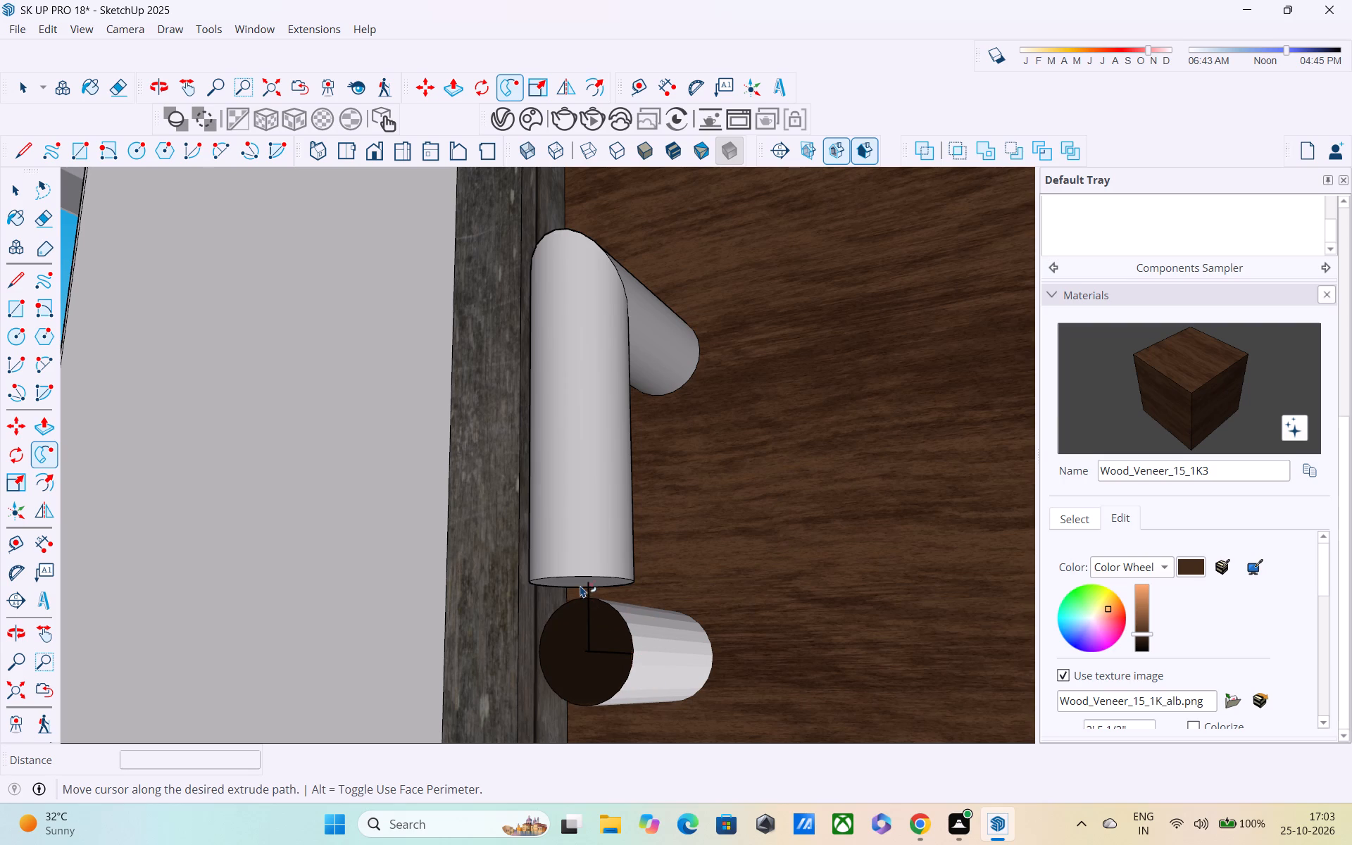
left_click_drag(580, 585, 580, 571)
Examine the door handle's vertical tube, its two arms and the gap at the lower arm, close up and within the whole house.
middle_click_drag(590, 609, 594, 613)
scroll(594, 613, "down", 2)
middle_click_drag(594, 613, 628, 644)
scroll(628, 644, "up", 1)
scroll(628, 644, "down", 1)
middle_click_drag(628, 644, 706, 691)
scroll(690, 641, "down", 4)
middle_click_drag(661, 670, 718, 644)
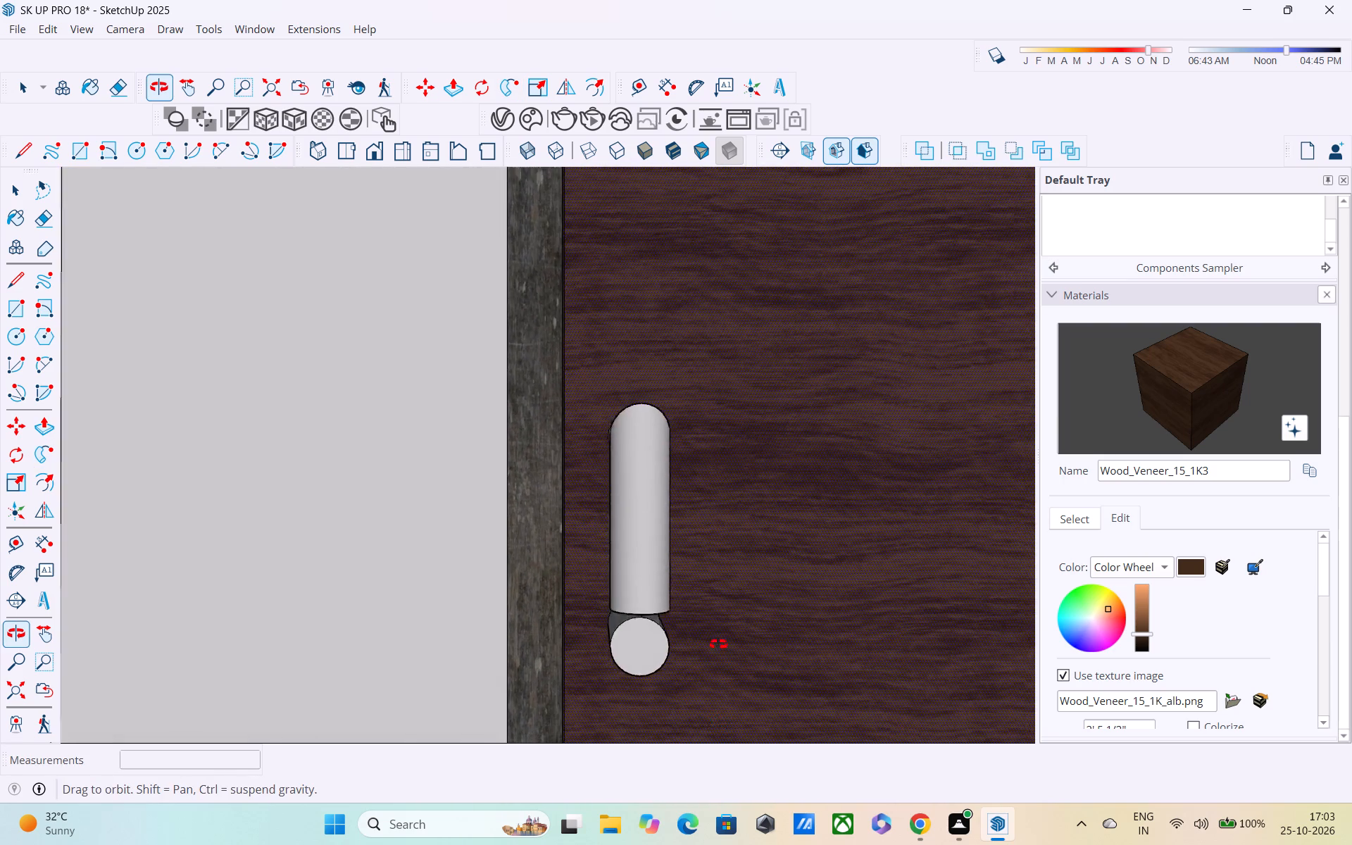
middle_click_drag(718, 644, 693, 547)
scroll(689, 541, "down", 9)
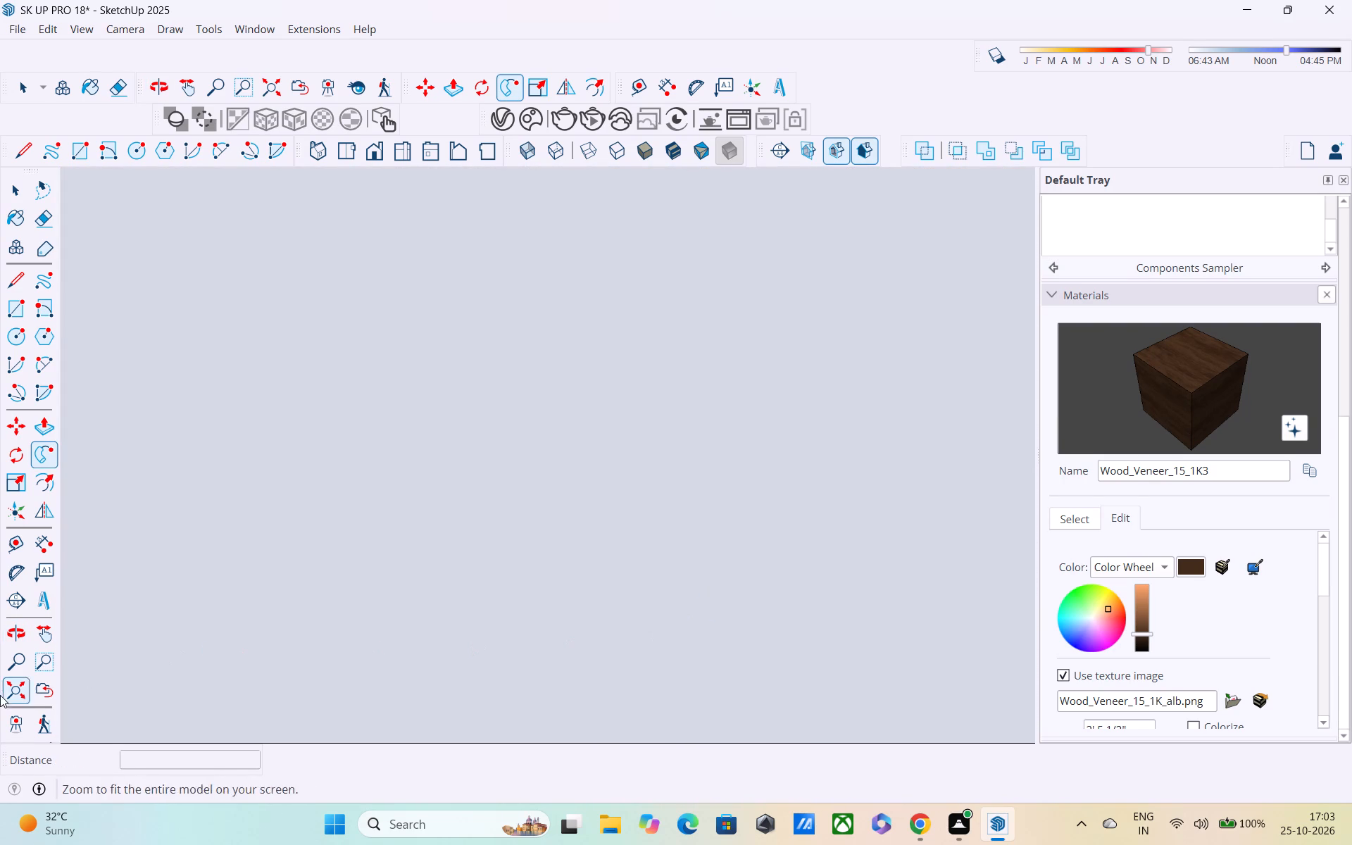
left_click(20, 682)
middle_click_drag(813, 512, 694, 682)
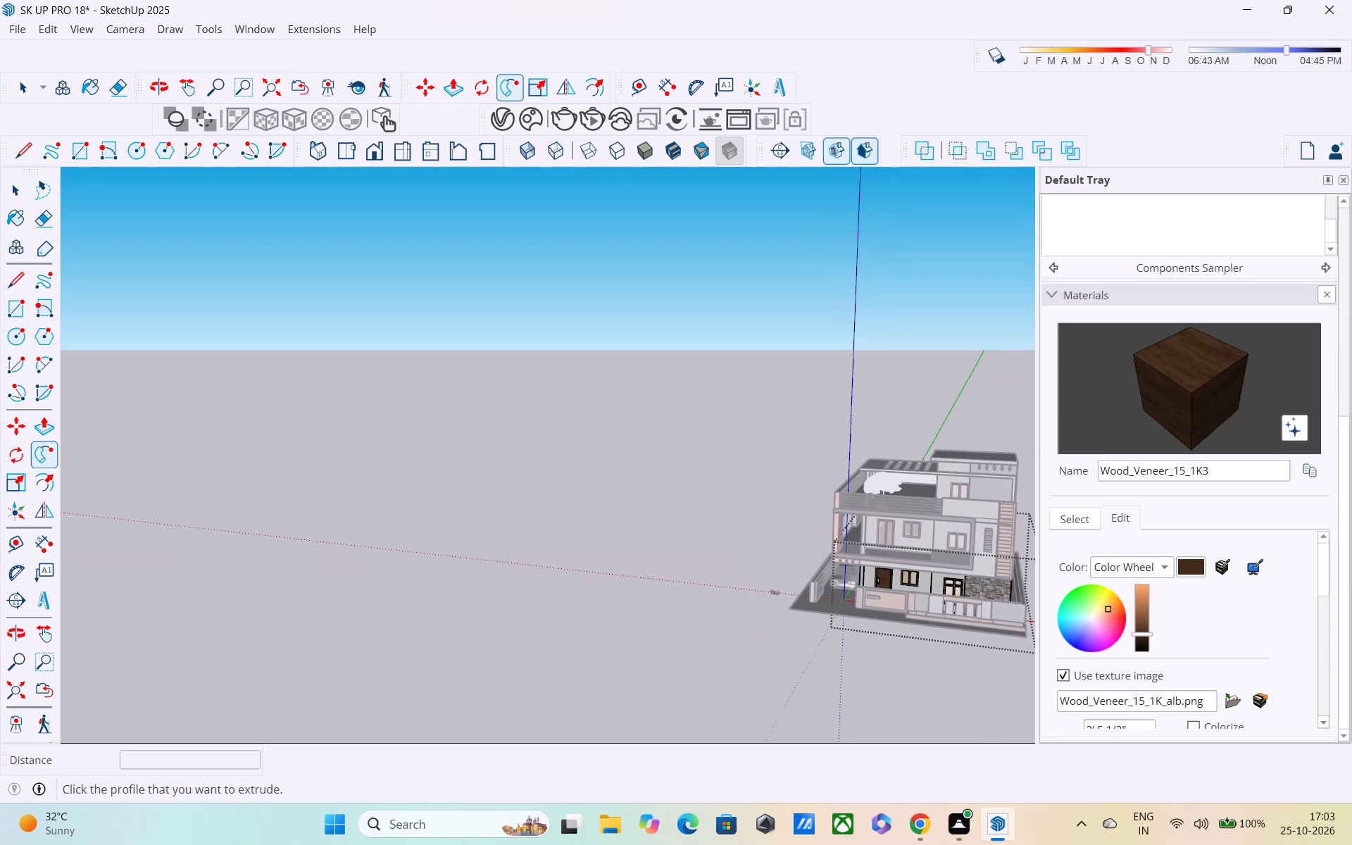
scroll(1130, 468, "up", 3)
scroll(911, 580, "up", 14)
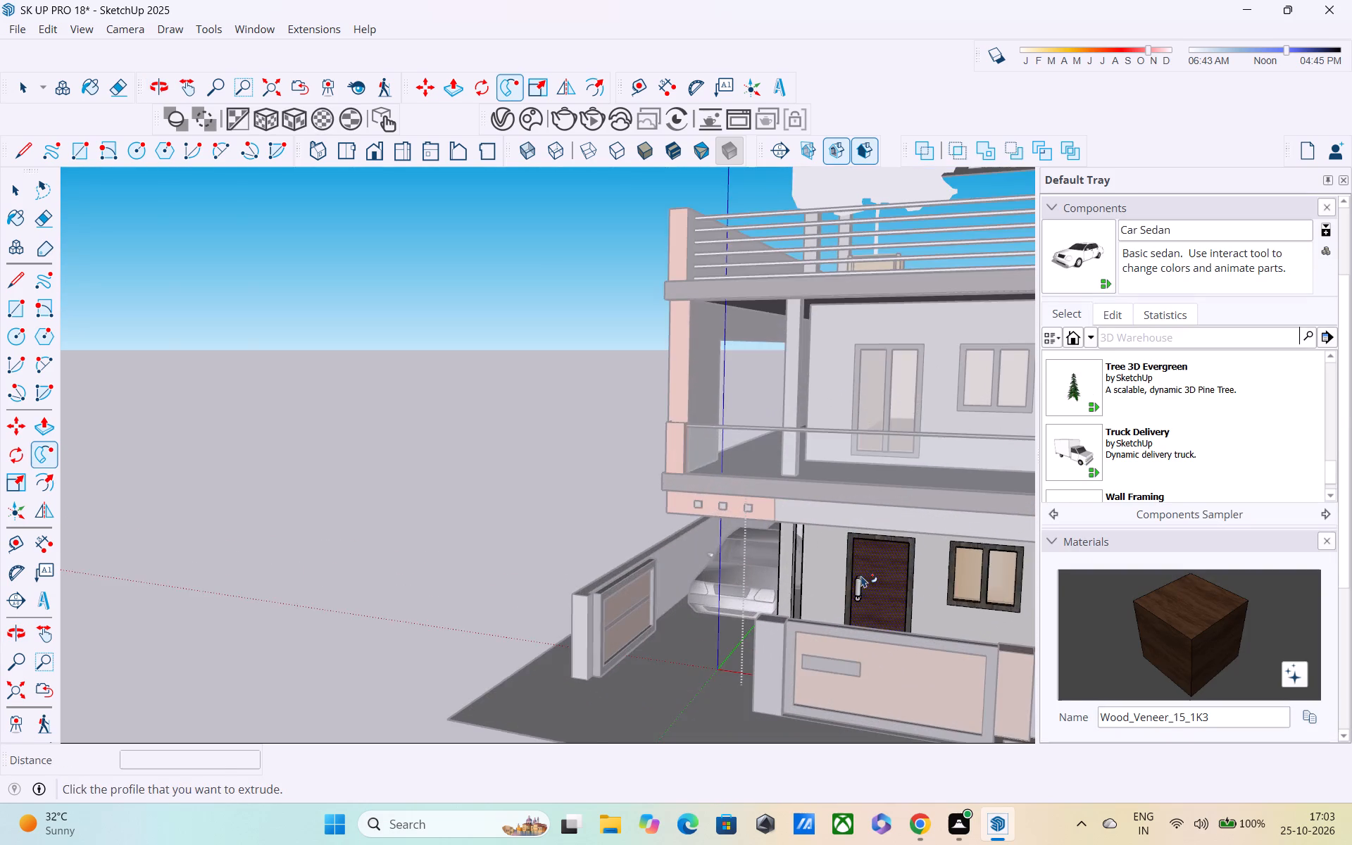
middle_click_drag(861, 575, 827, 539)
scroll(888, 592, "up", 18)
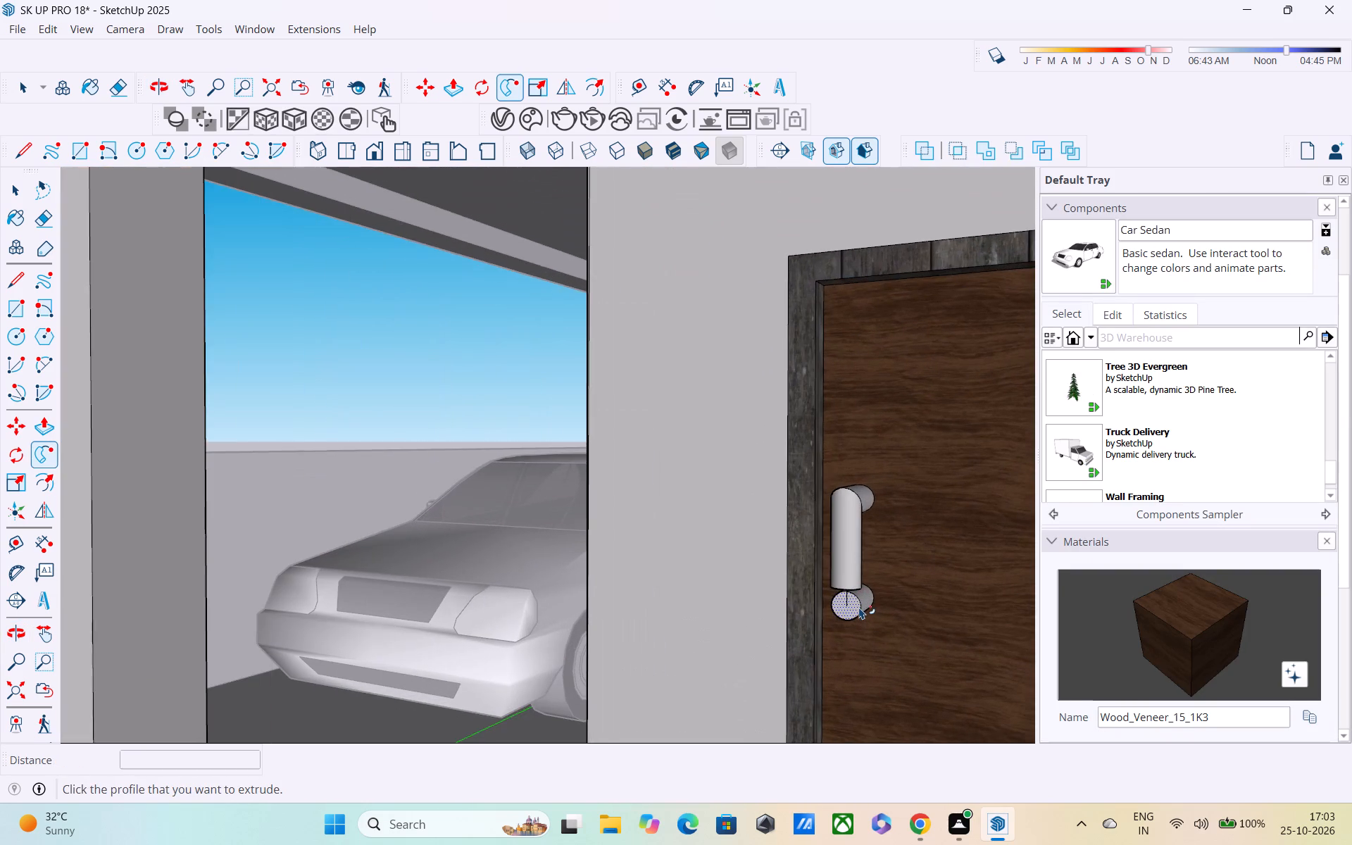
scroll(859, 607, "down", 1)
middle_click_drag(858, 607, 774, 546)
scroll(777, 506, "up", 4)
middle_click_drag(765, 512, 719, 462)
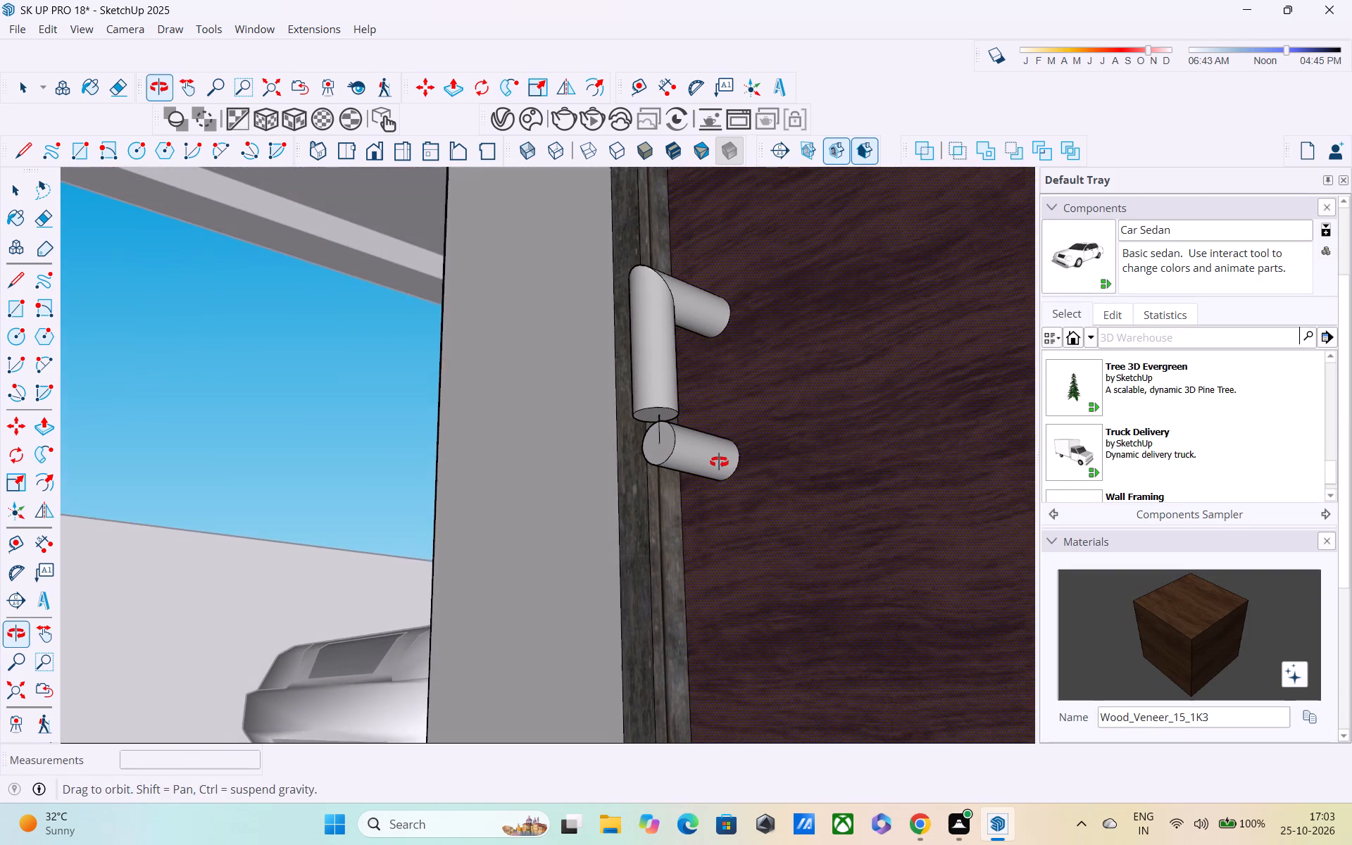
middle_click_drag(719, 462, 718, 460)
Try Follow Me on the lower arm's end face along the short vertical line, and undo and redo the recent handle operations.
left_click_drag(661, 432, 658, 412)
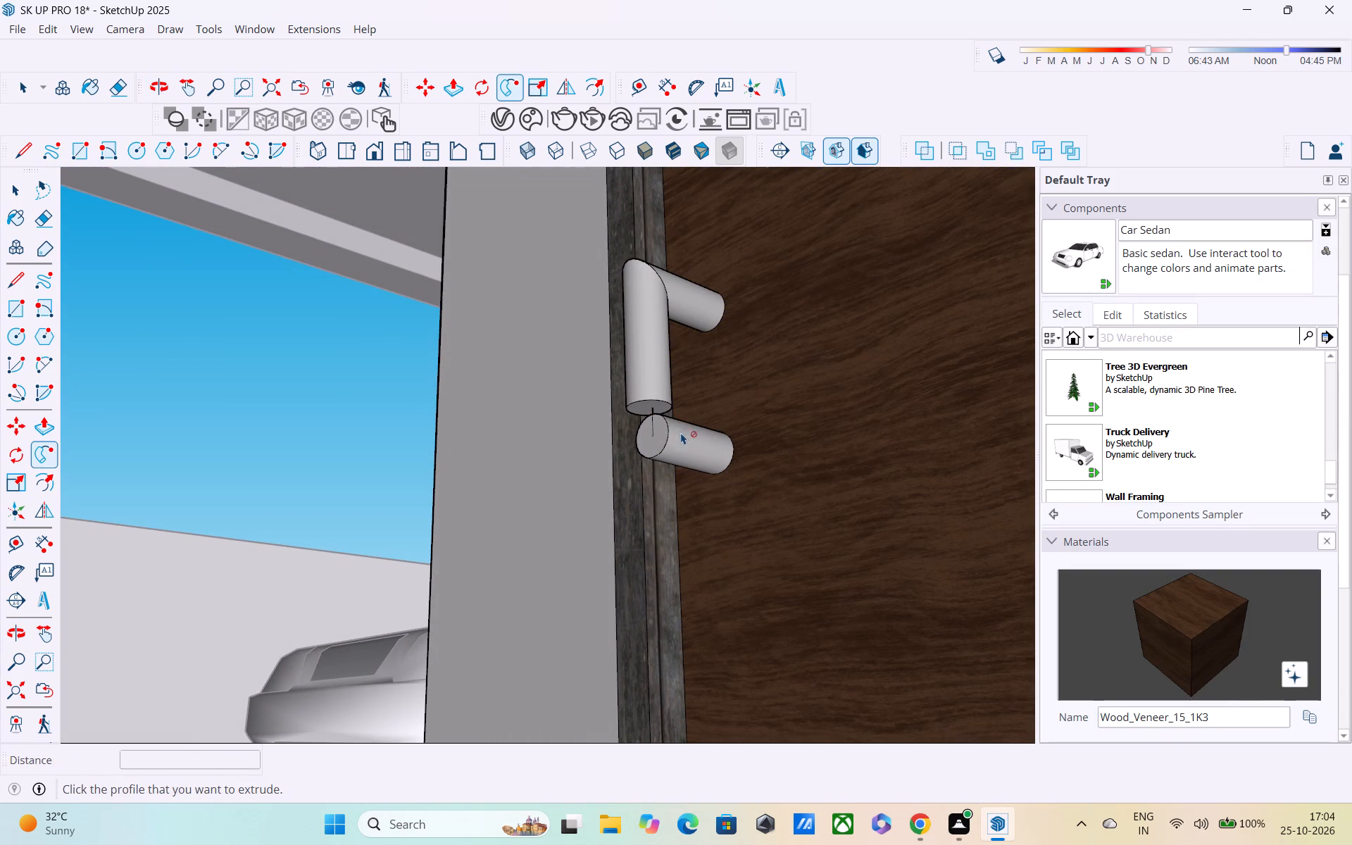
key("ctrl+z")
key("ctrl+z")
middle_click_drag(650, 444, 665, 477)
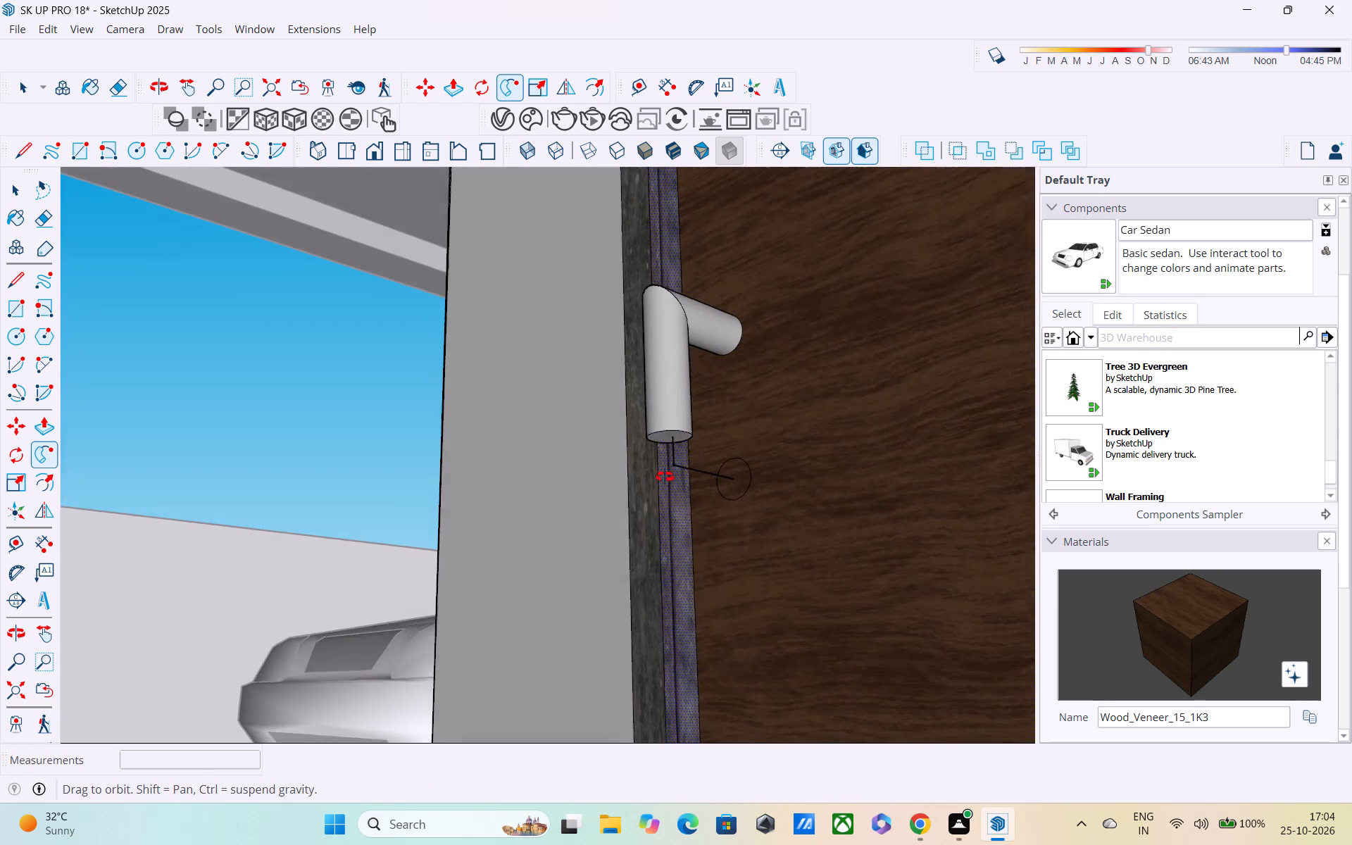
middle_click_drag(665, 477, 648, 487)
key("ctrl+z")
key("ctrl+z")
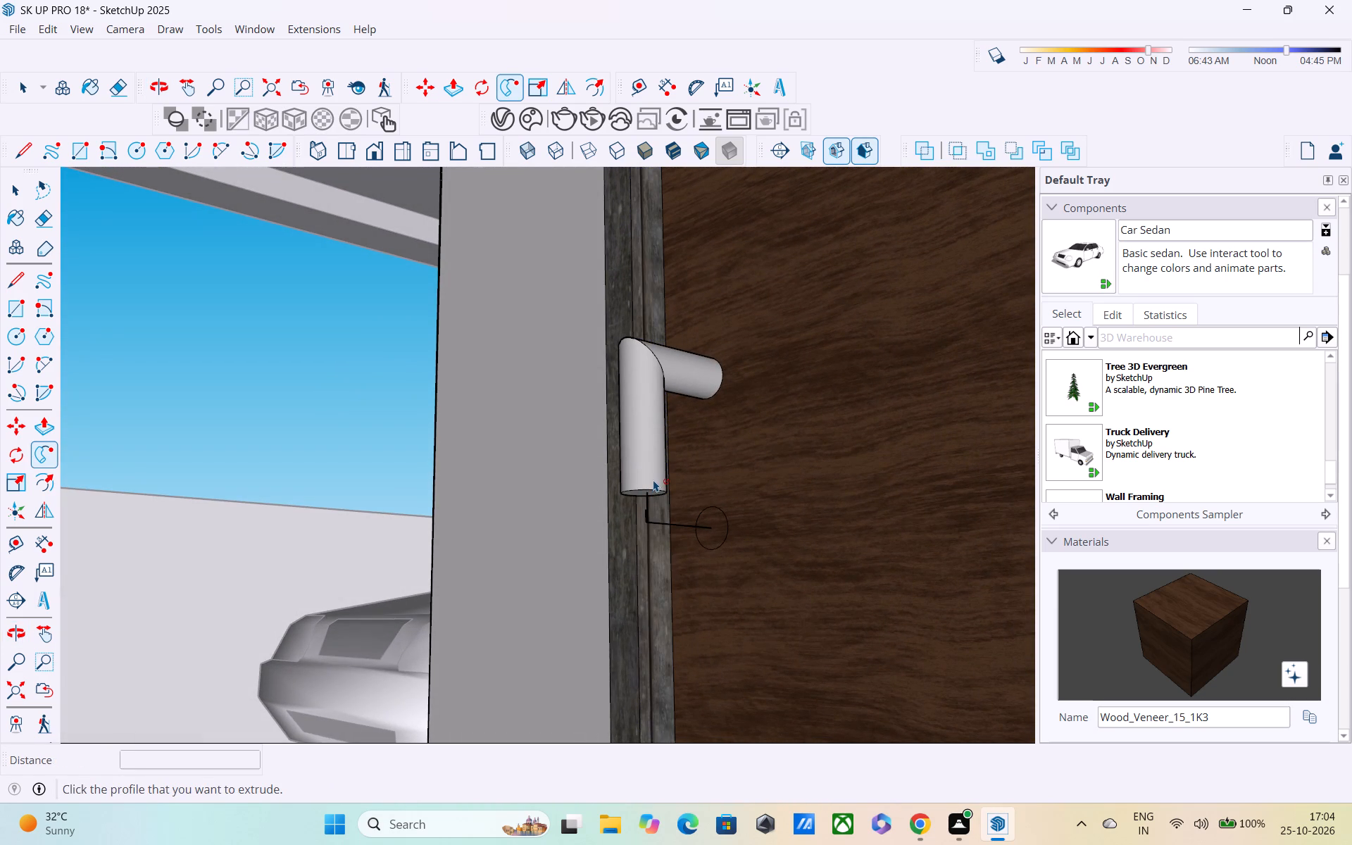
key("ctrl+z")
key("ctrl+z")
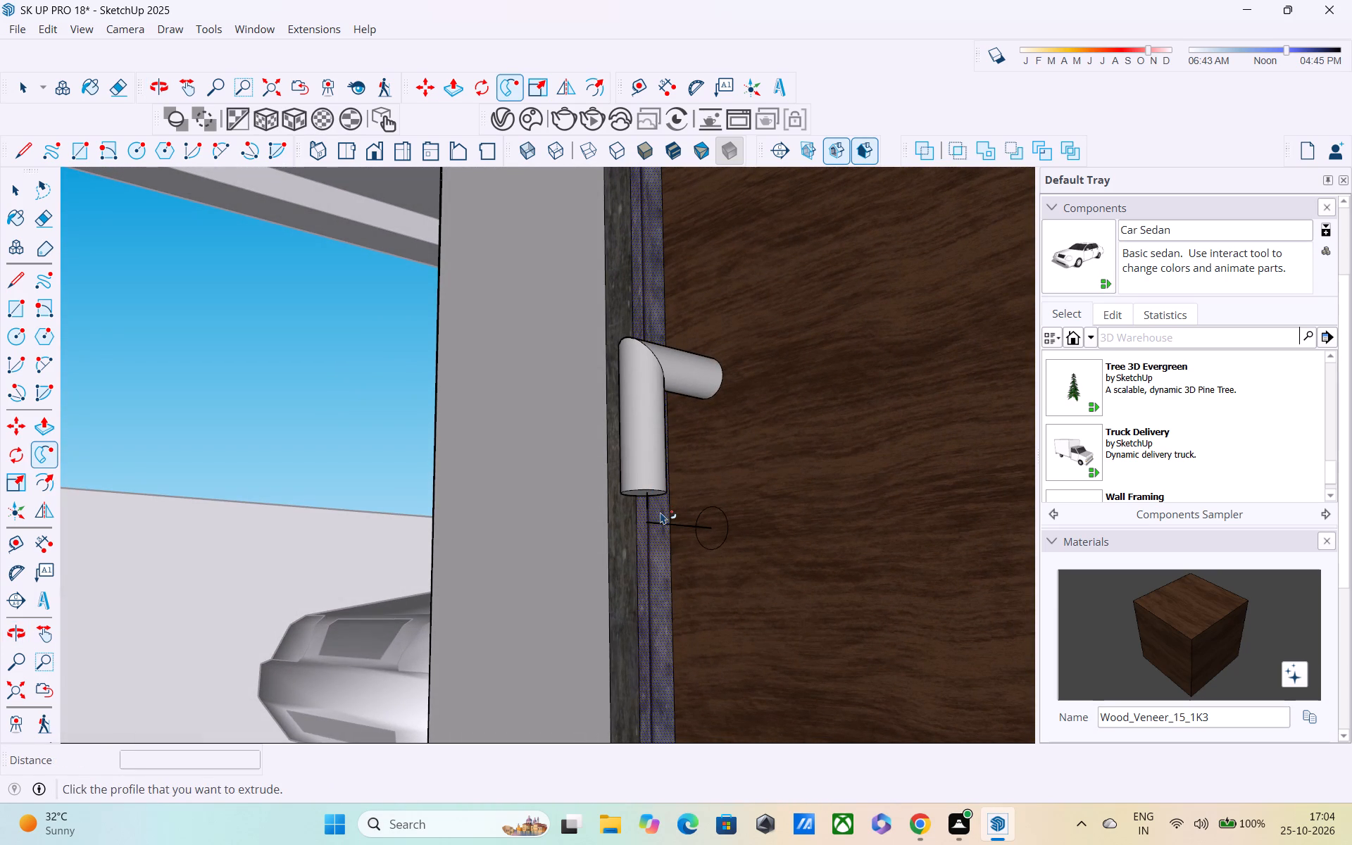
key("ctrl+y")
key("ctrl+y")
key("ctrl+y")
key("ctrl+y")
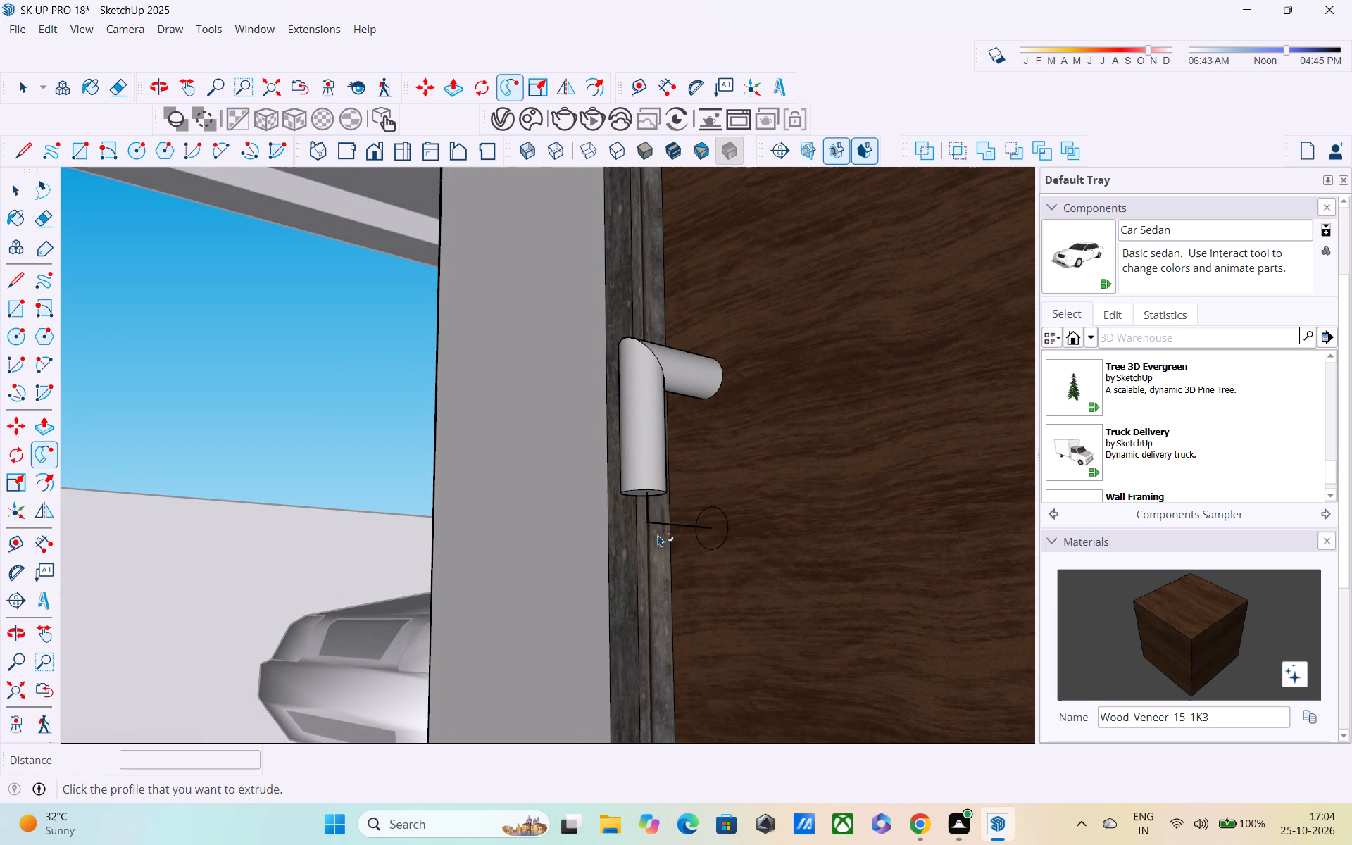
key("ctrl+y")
Delete the short vertical path line between the handle's vertical tube and its lower arm.
scroll(658, 534, "down", 4)
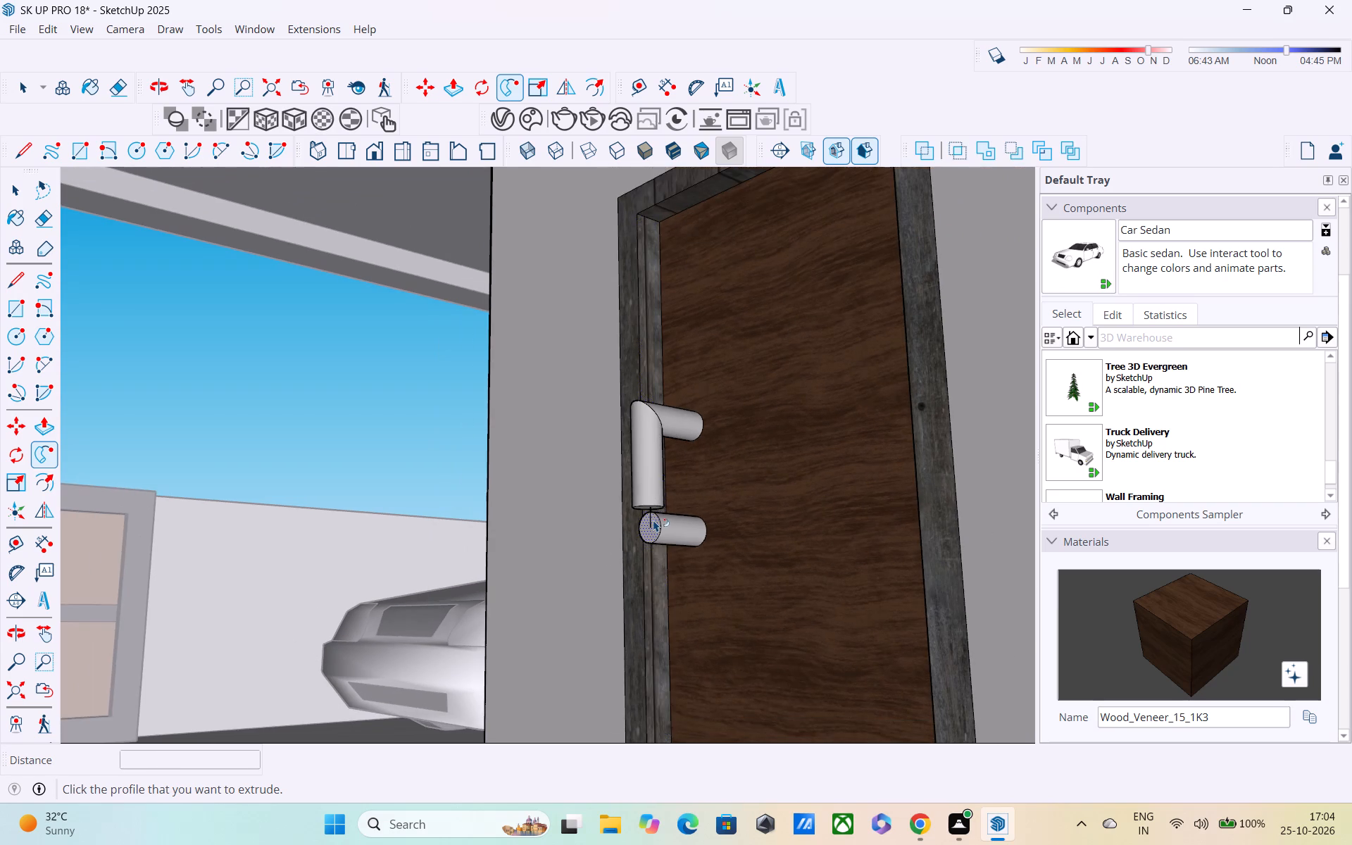
scroll(653, 520, "up", 2)
key("space")
left_click(650, 511)
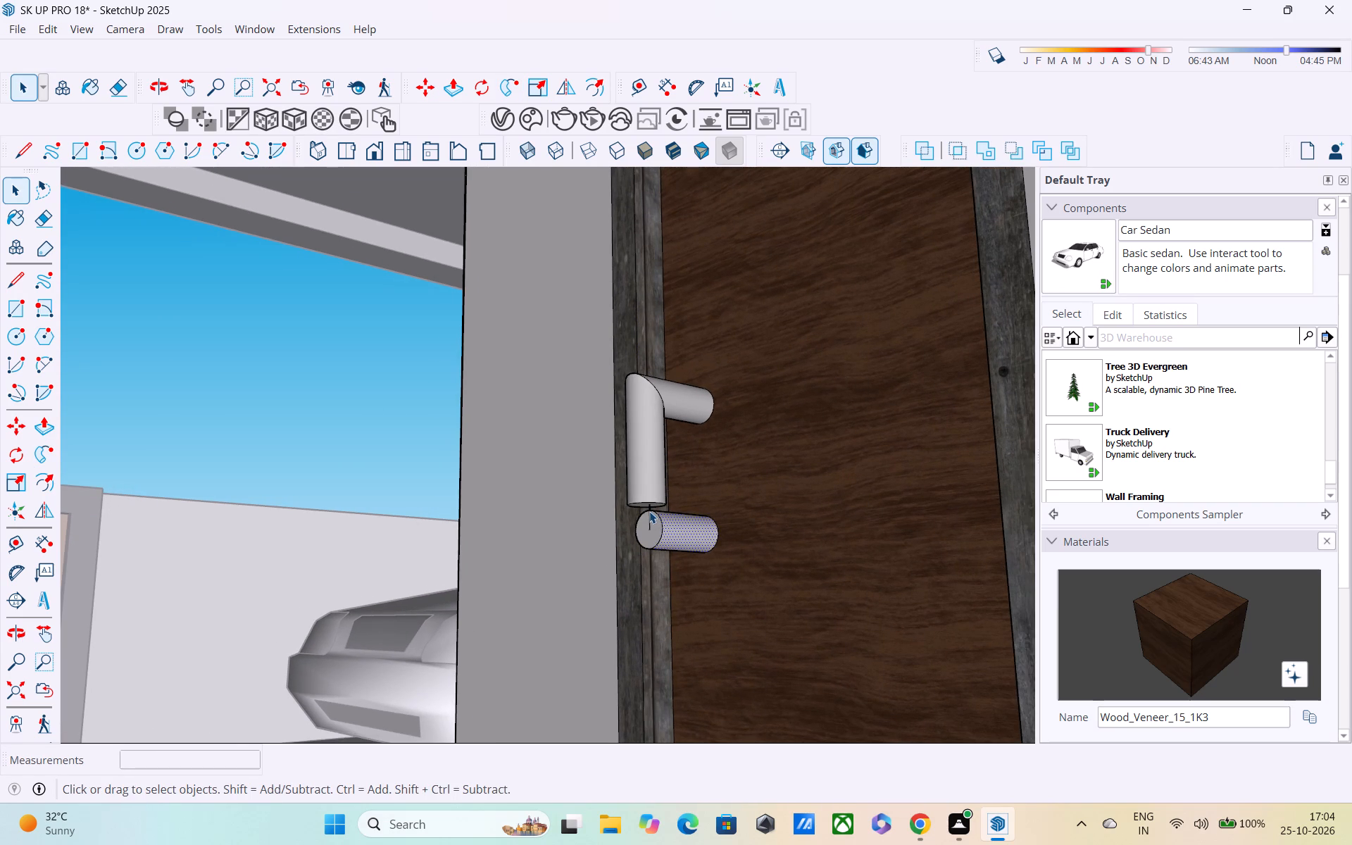
left_click(649, 511)
scroll(650, 508, "up", 12)
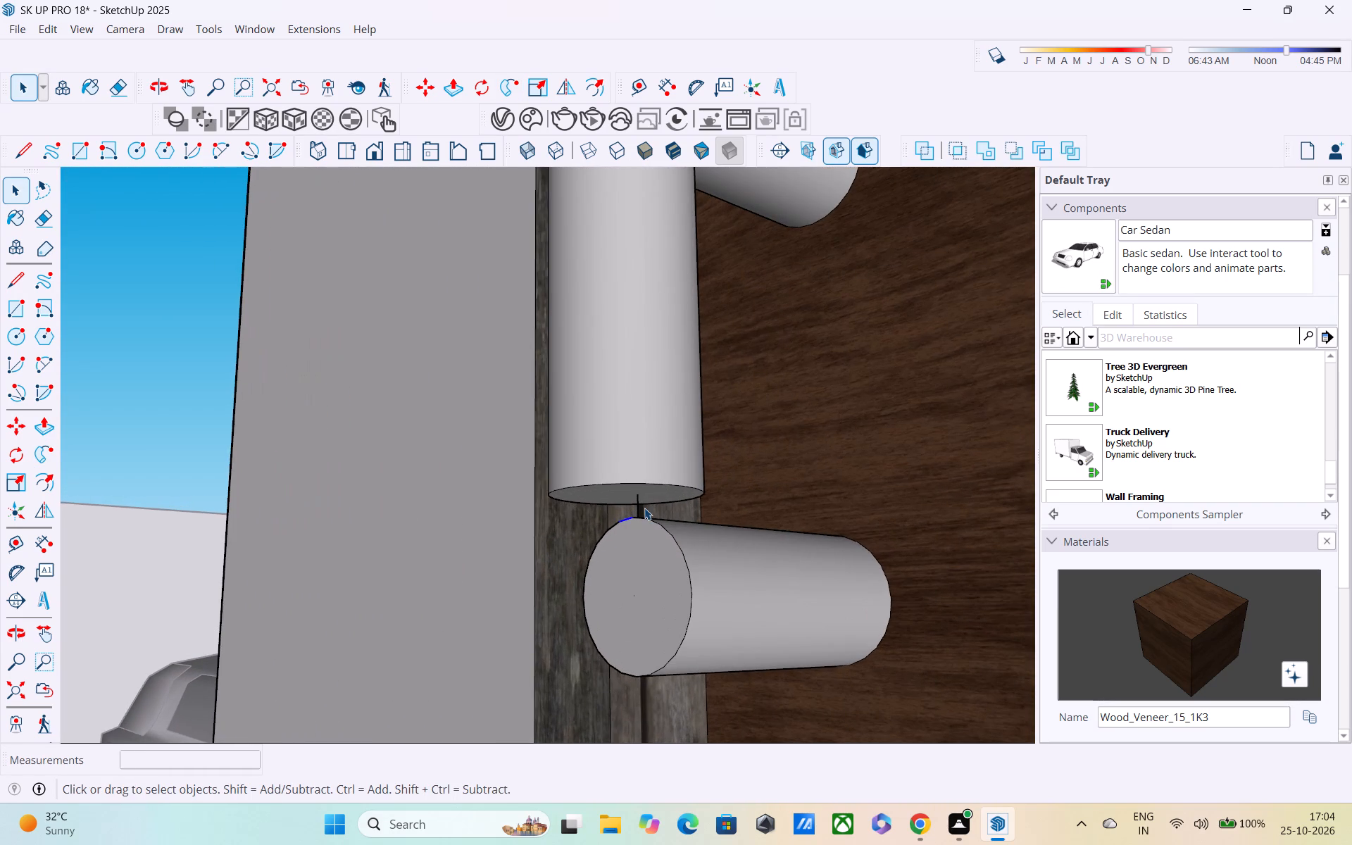
middle_click_drag(561, 536, 544, 544)
scroll(630, 526, "up", 1)
middle_click_drag(581, 539, 561, 522)
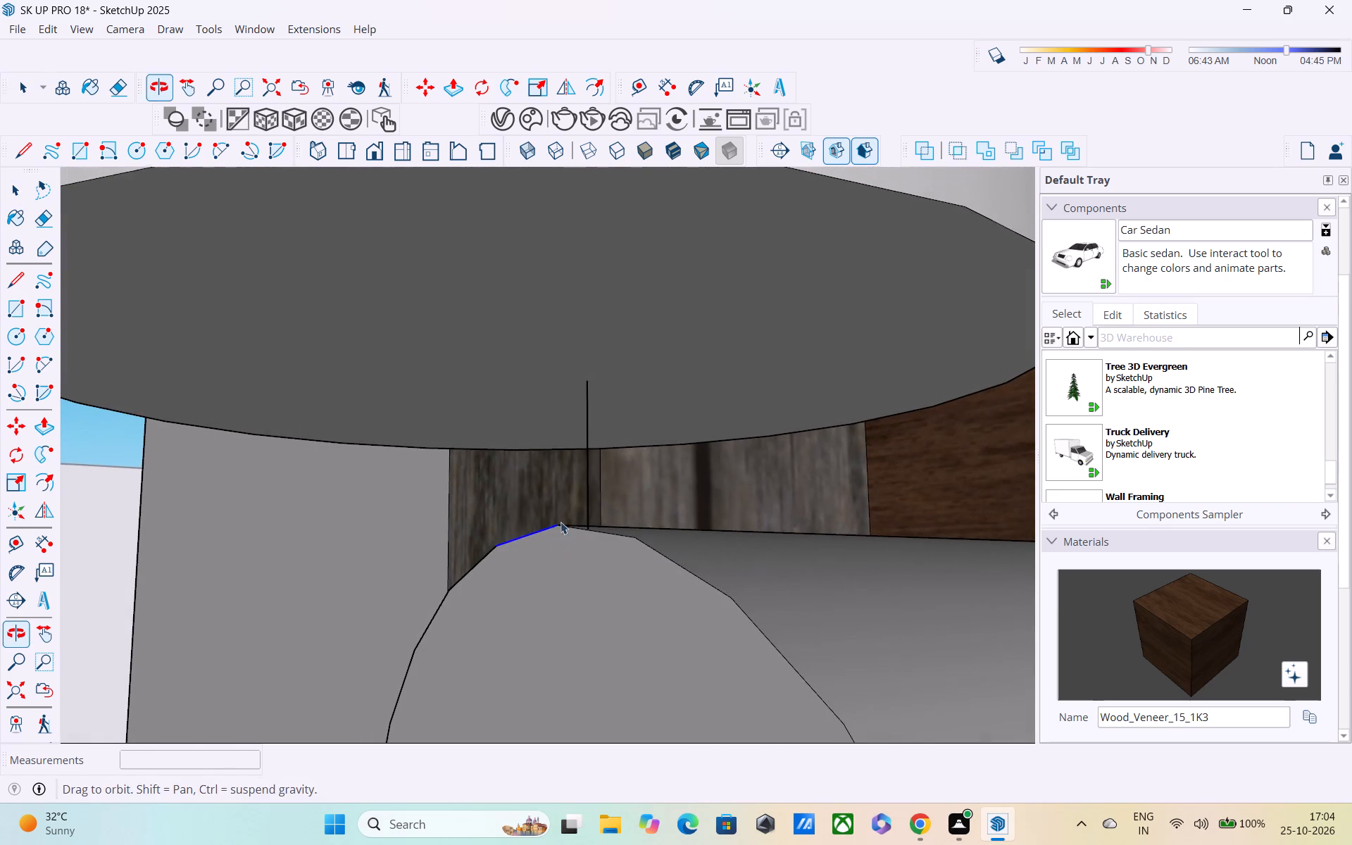
middle_click_drag(561, 522, 555, 544)
left_click(589, 476)
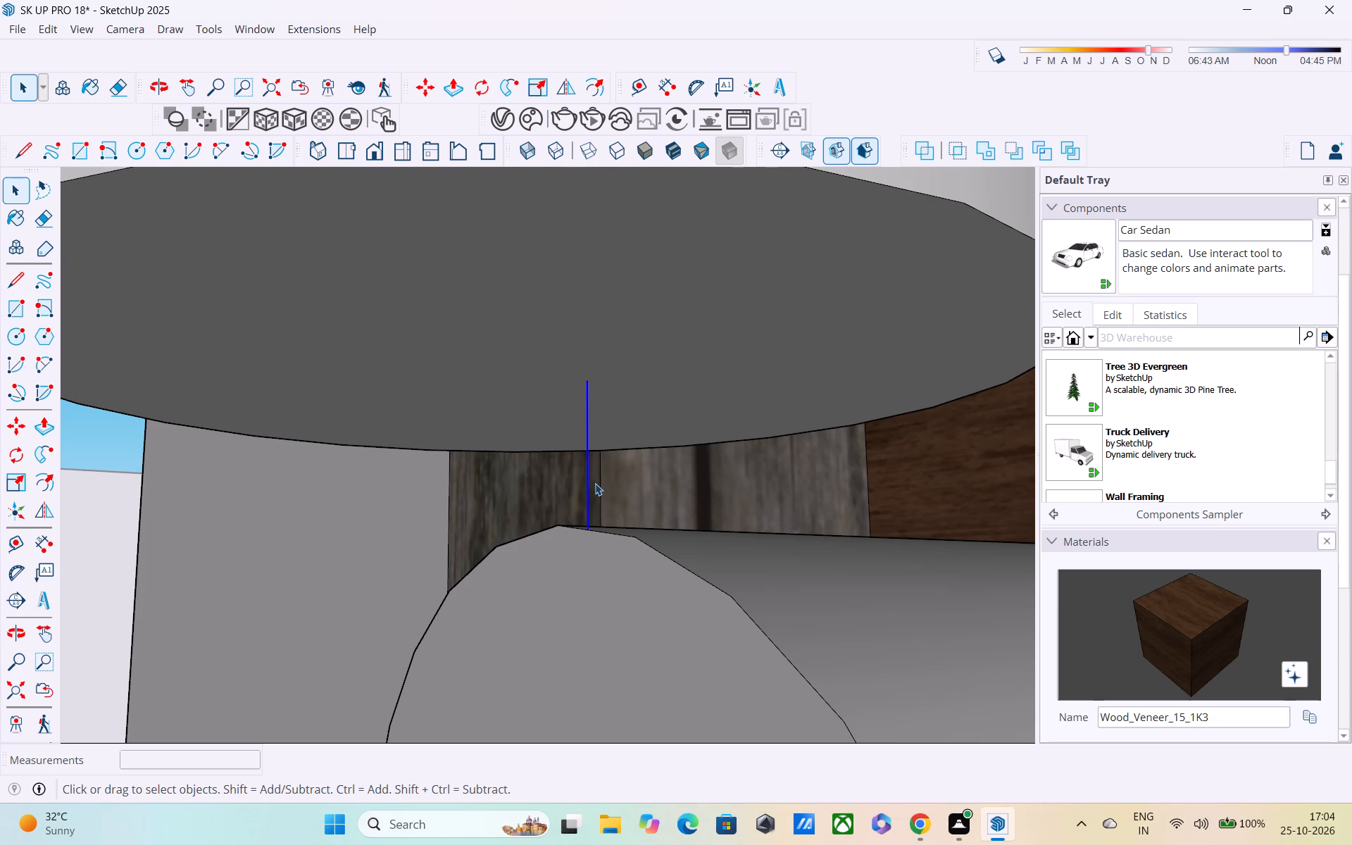
key("Delete")
Push/Pull the vertical tube's lower end face down about 4 1/16" so that it meets the lower arm.
scroll(606, 485, "down", 8)
middle_click_drag(618, 498, 577, 504)
scroll(595, 489, "down", 4)
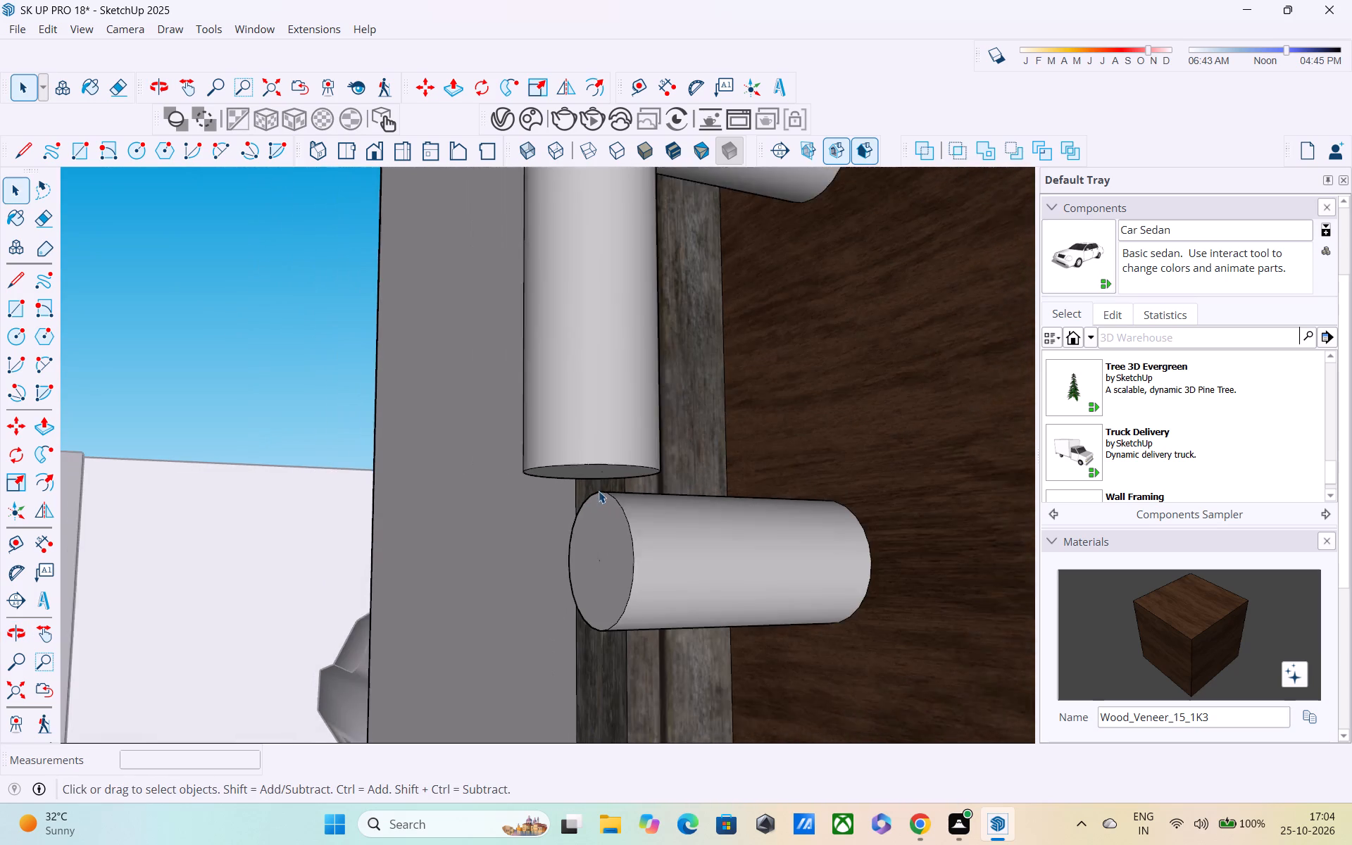
scroll(602, 492, "up", 1)
left_click(603, 463)
left_click(603, 483)
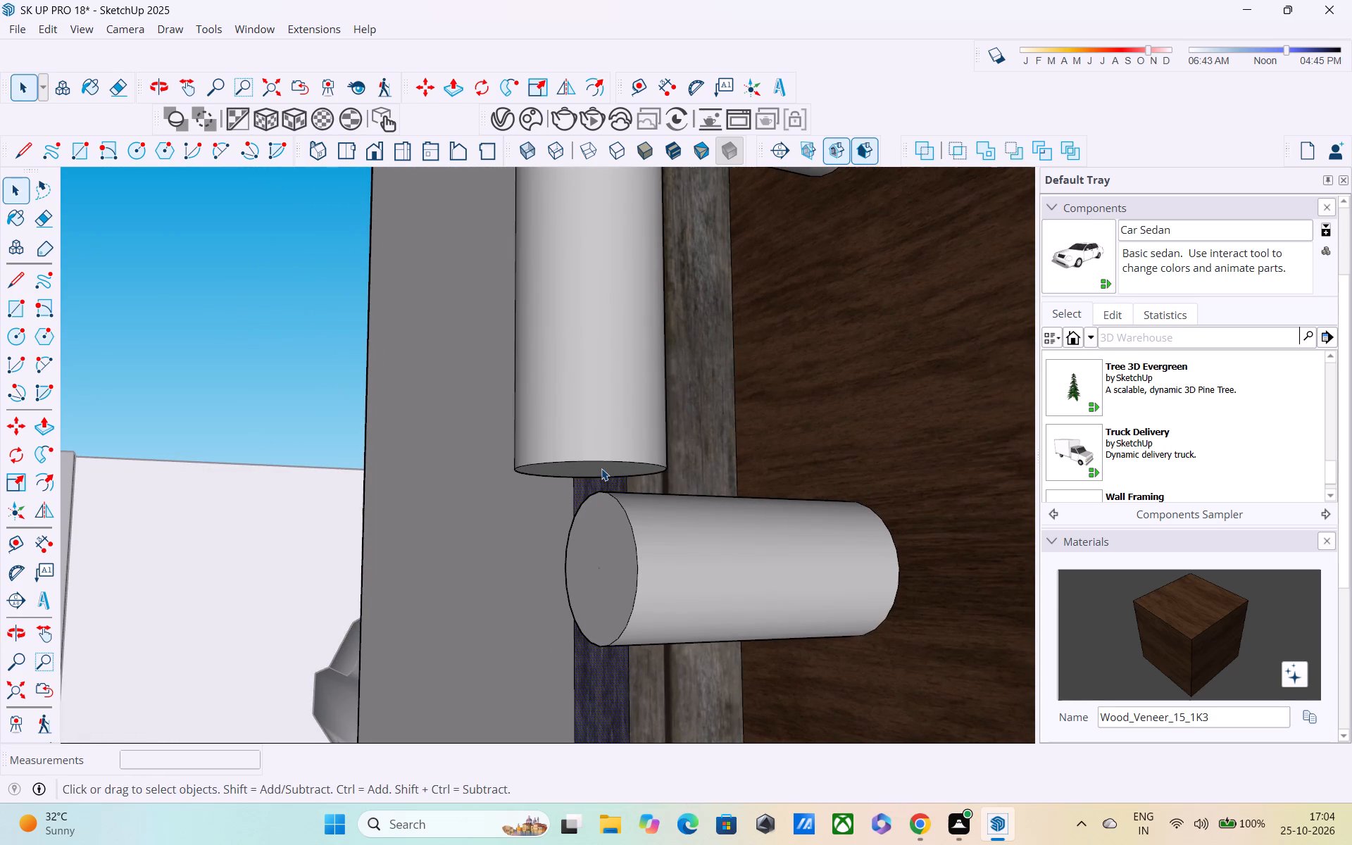
double_click(601, 468)
key("p")
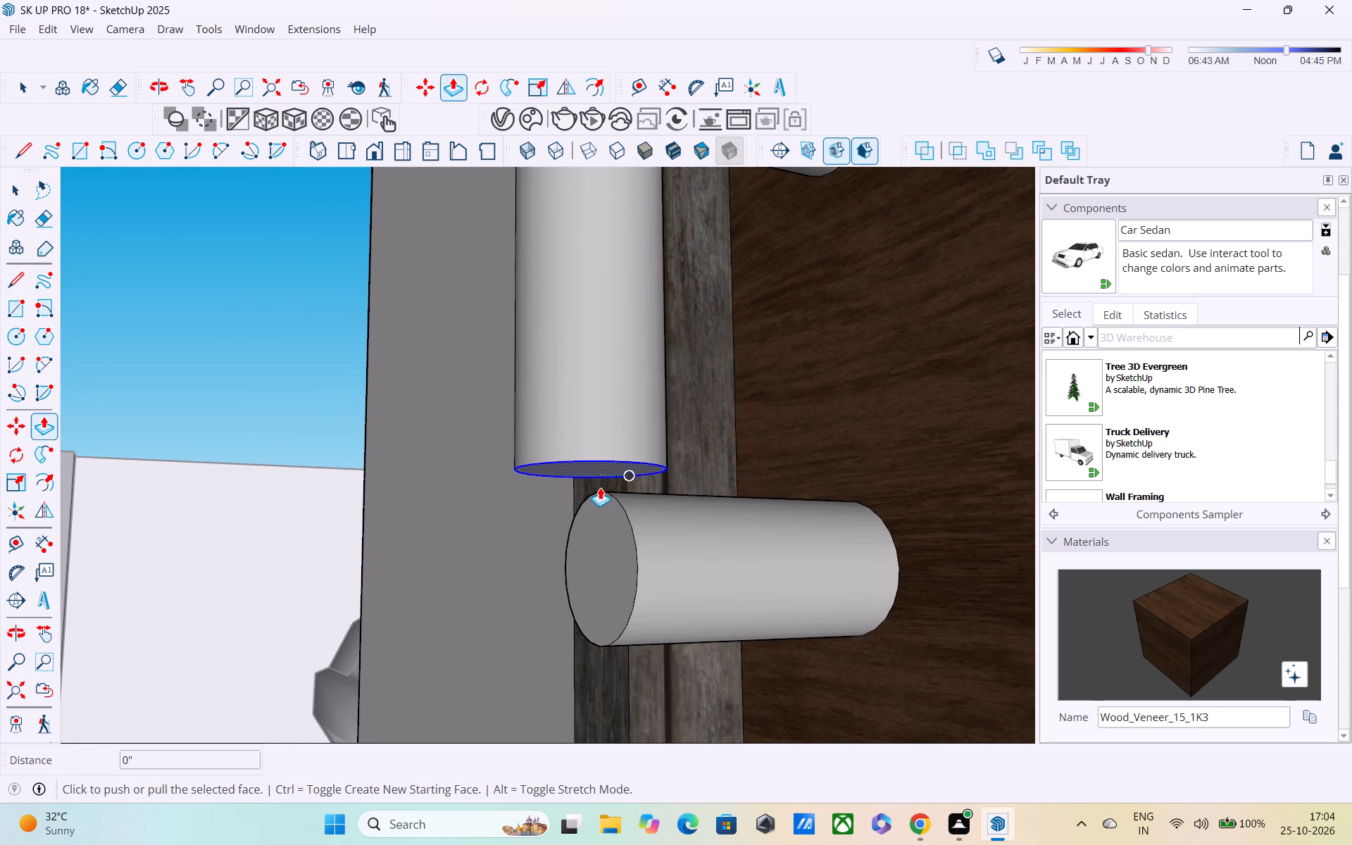
left_click(578, 468)
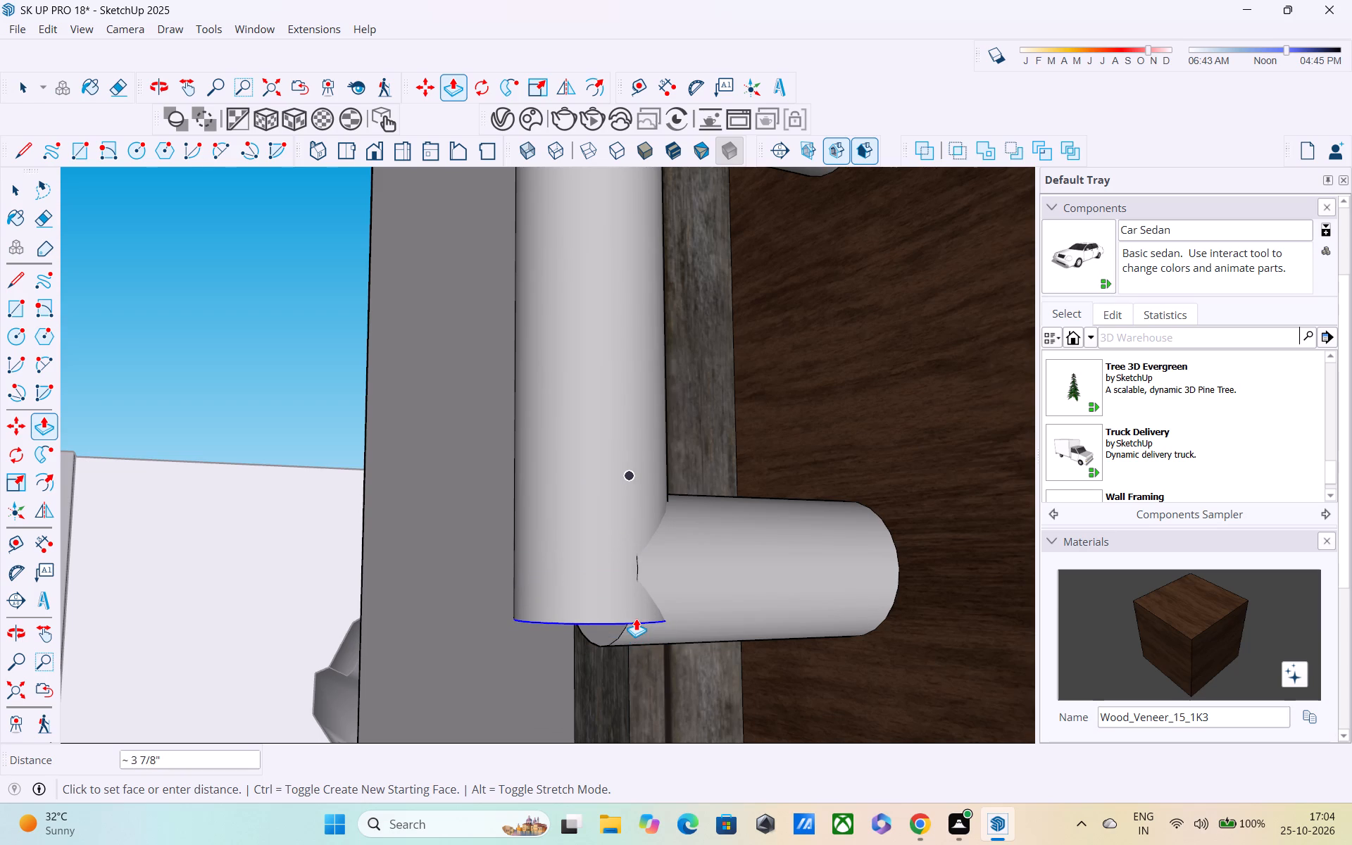
left_click(636, 625)
Close the group being edited and check the house front as a whole.
scroll(637, 621, "down", 5)
middle_click_drag(675, 592, 840, 522)
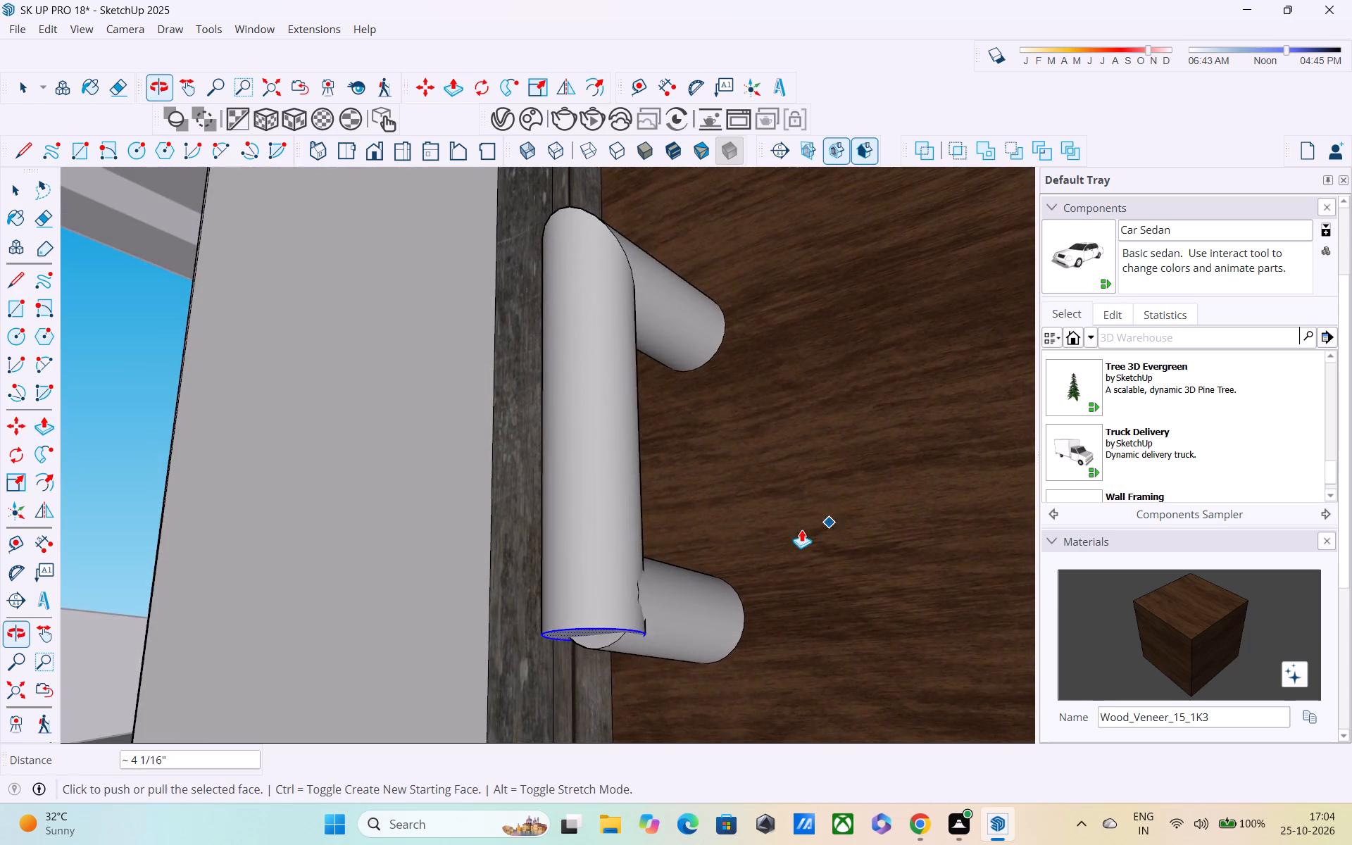
scroll(766, 533, "down", 4)
scroll(703, 591, "down", 1)
middle_click_drag(718, 598, 835, 623)
scroll(824, 574, "down", 8)
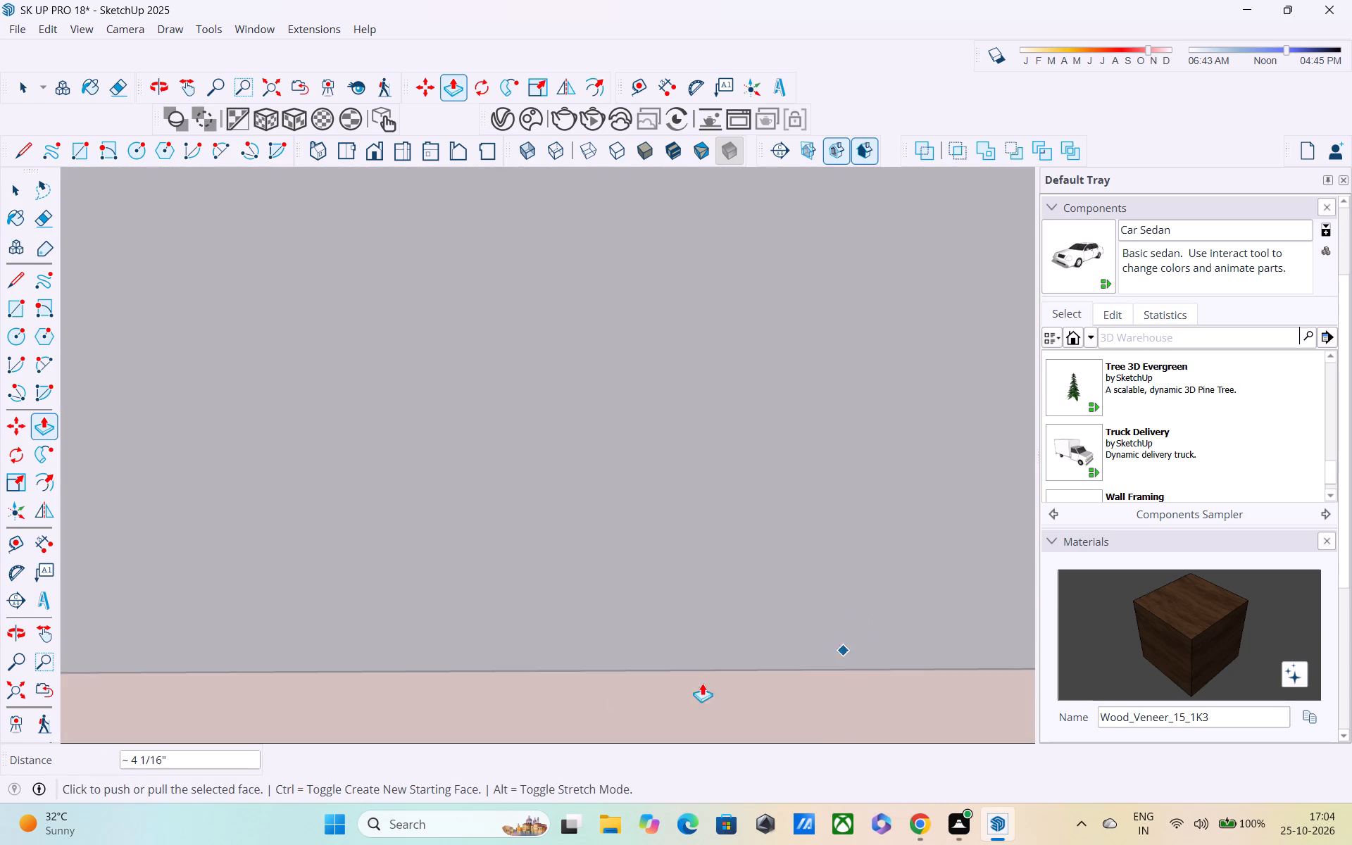
left_click(25, 693)
scroll(691, 498, "down", 1)
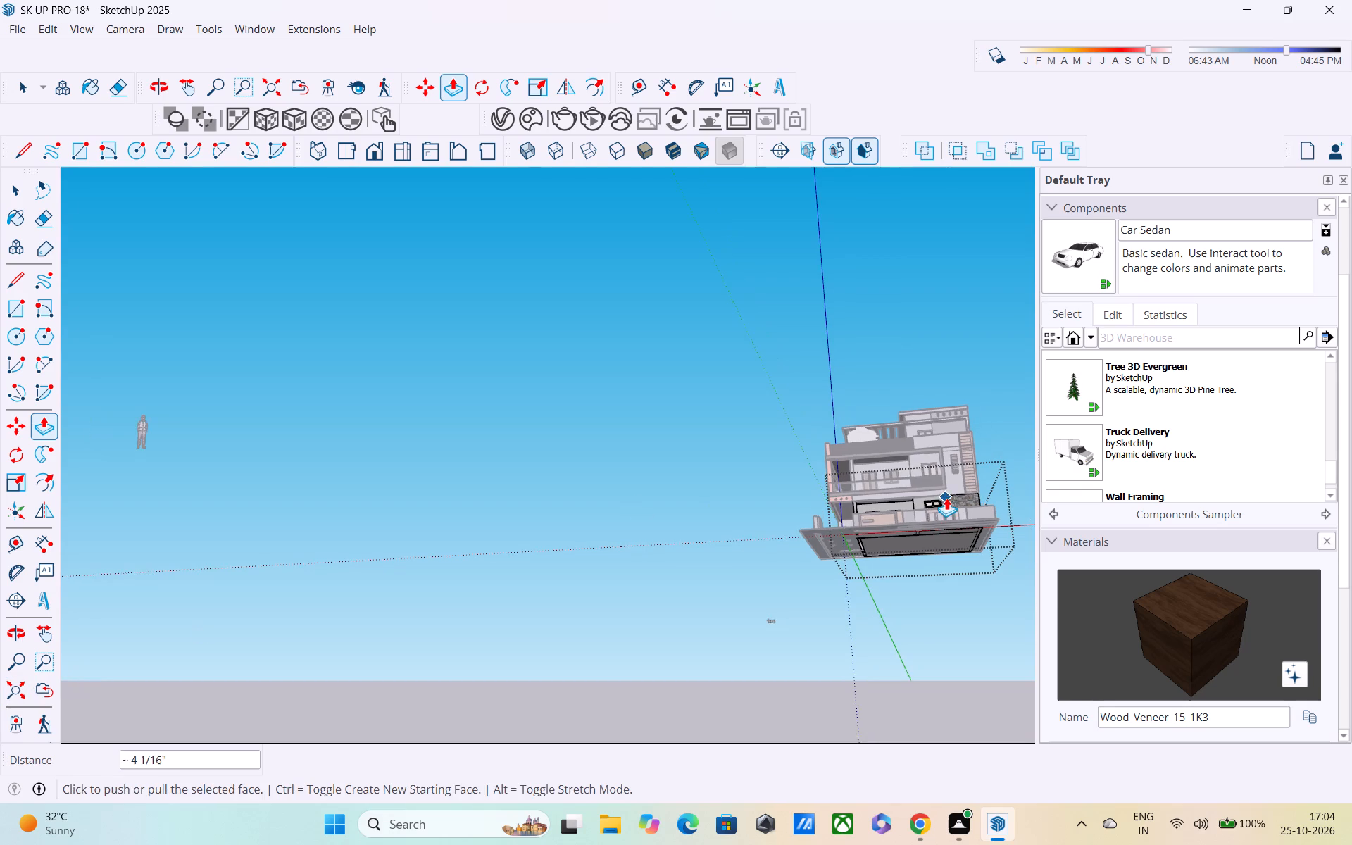
middle_click_drag(948, 518, 903, 646)
scroll(917, 530, "up", 4)
key("space")
left_click(574, 462)
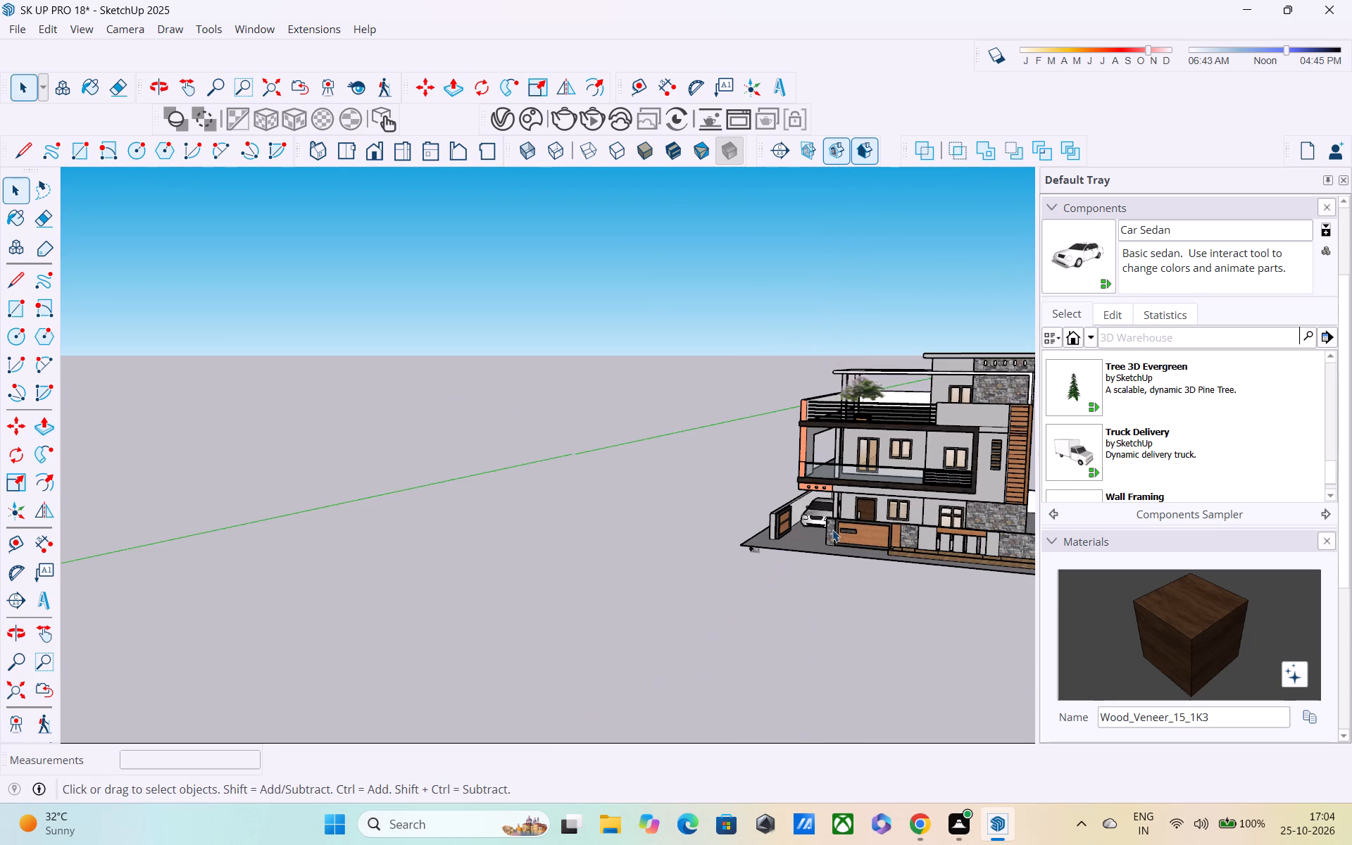
middle_click_drag(822, 530, 551, 446, "shift")
scroll(551, 447, "up", 1, "shift")
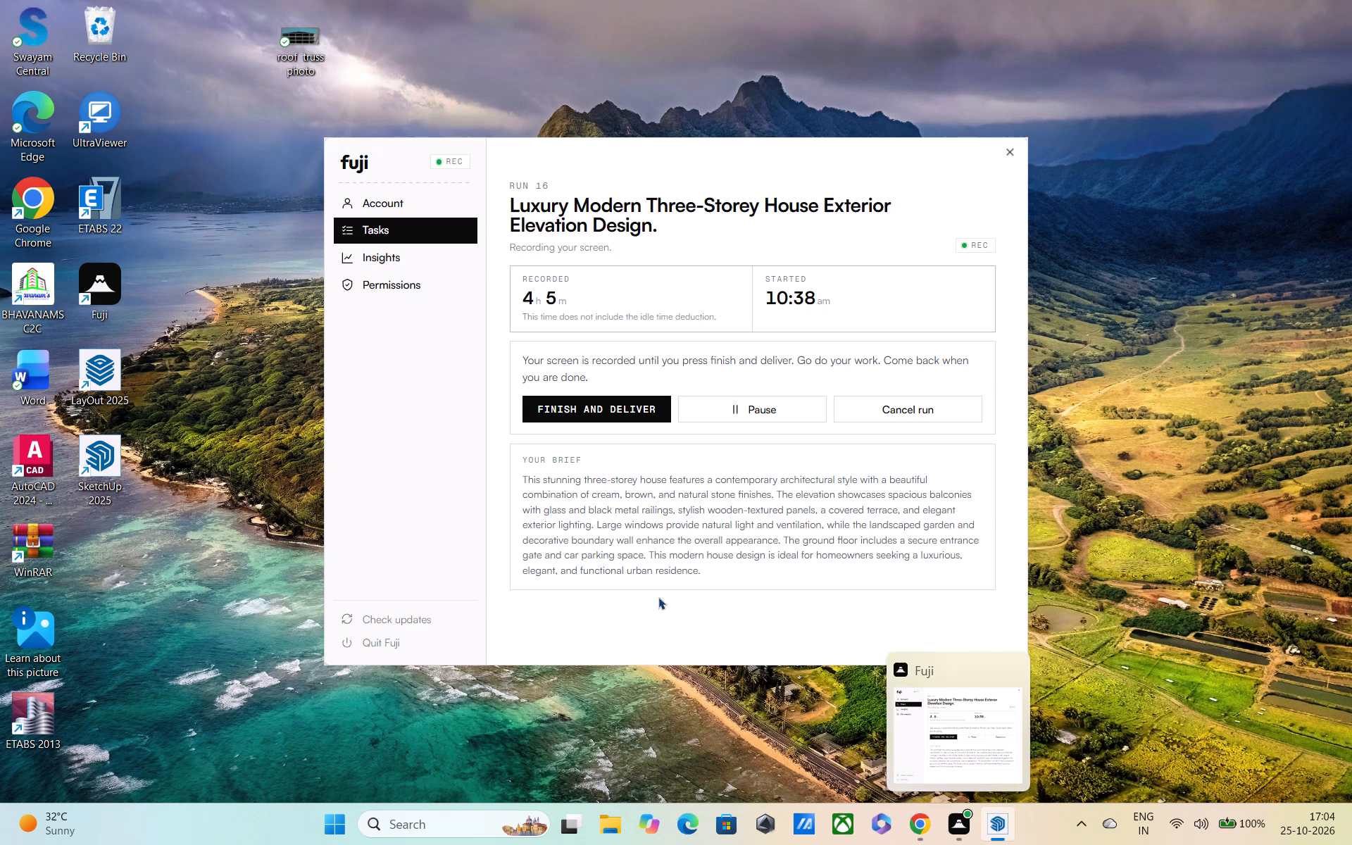
middle_click_drag(718, 442, 835, 408)
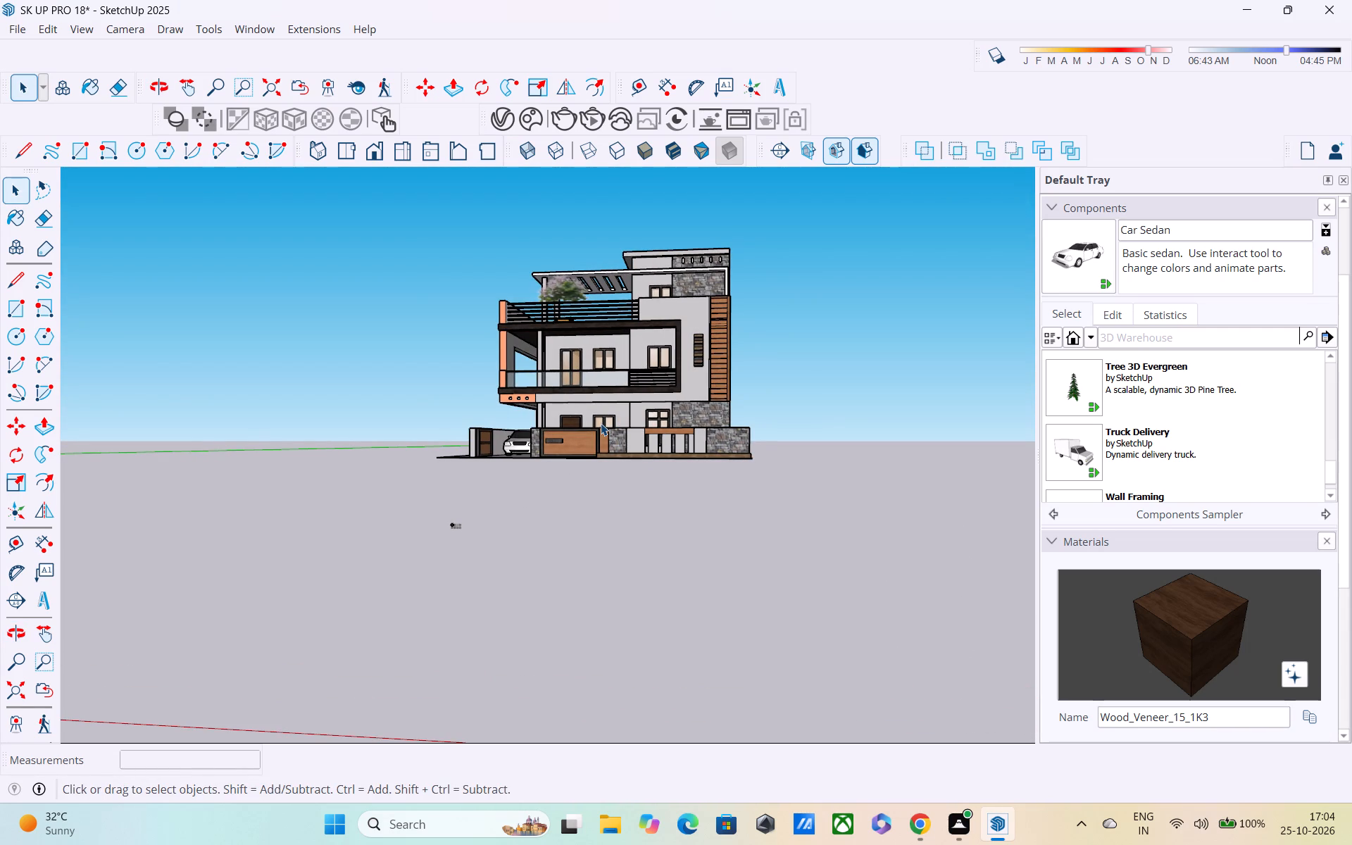
left_click(21, 22)
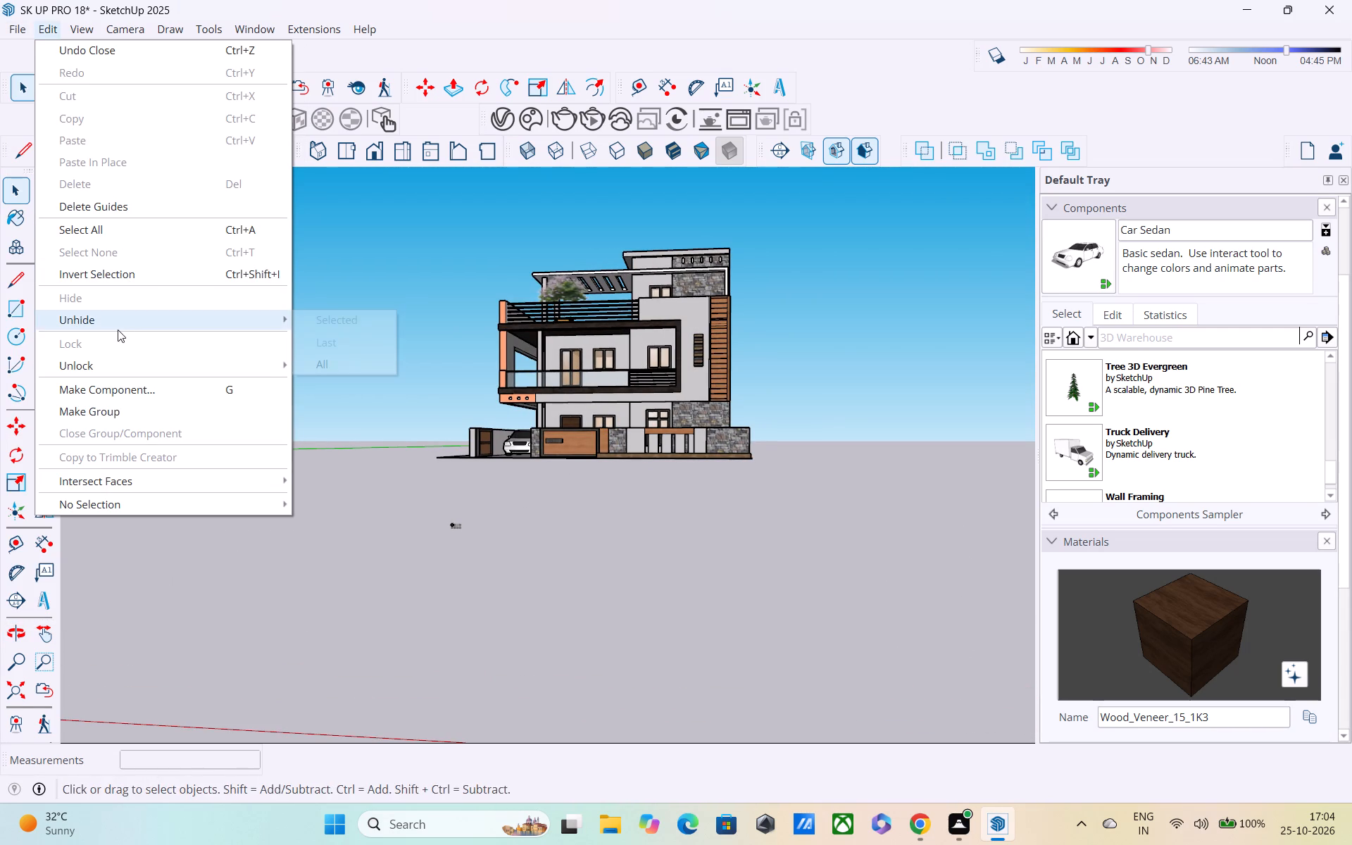
left_click(23, 22)
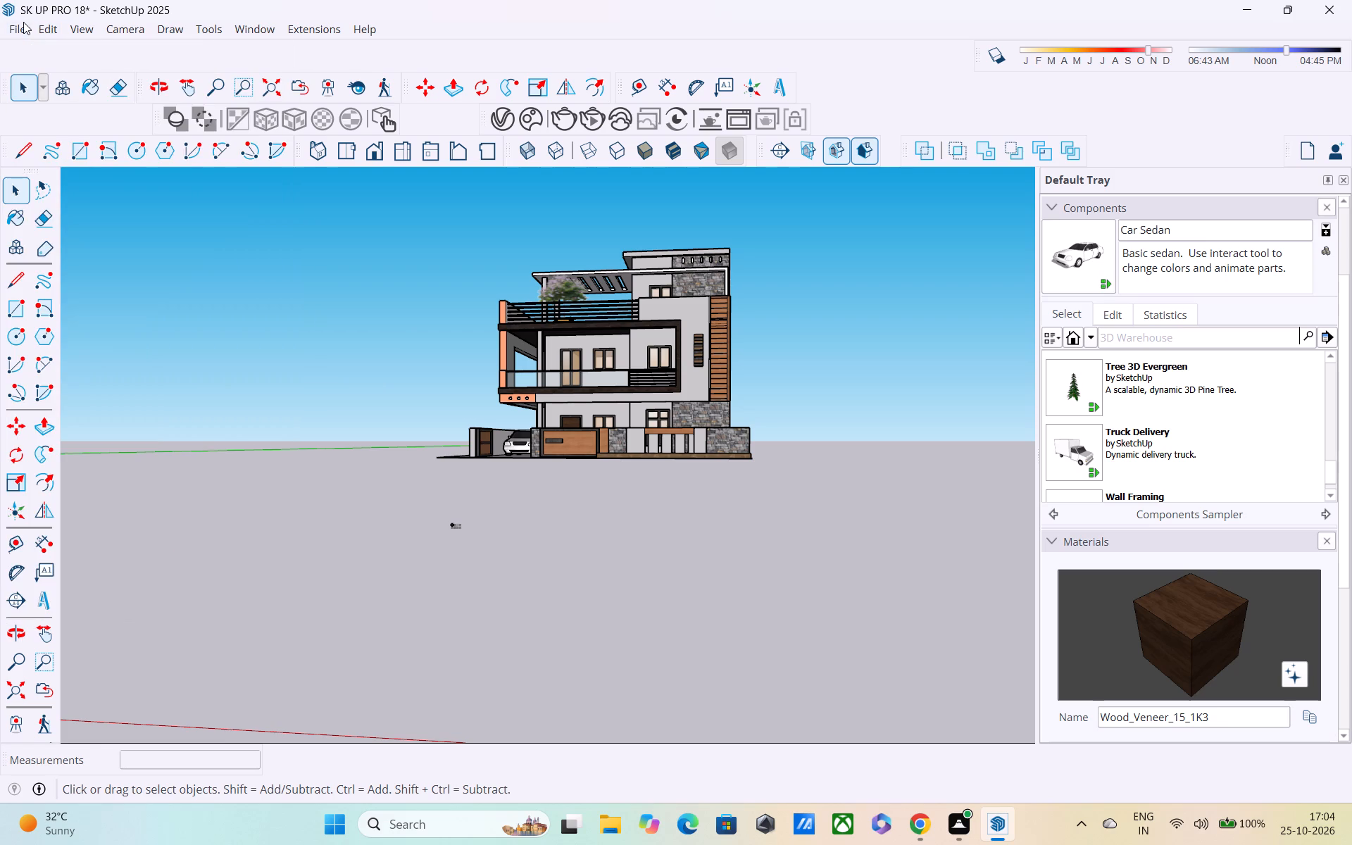
left_click(20, 25)
left_click(75, 273)
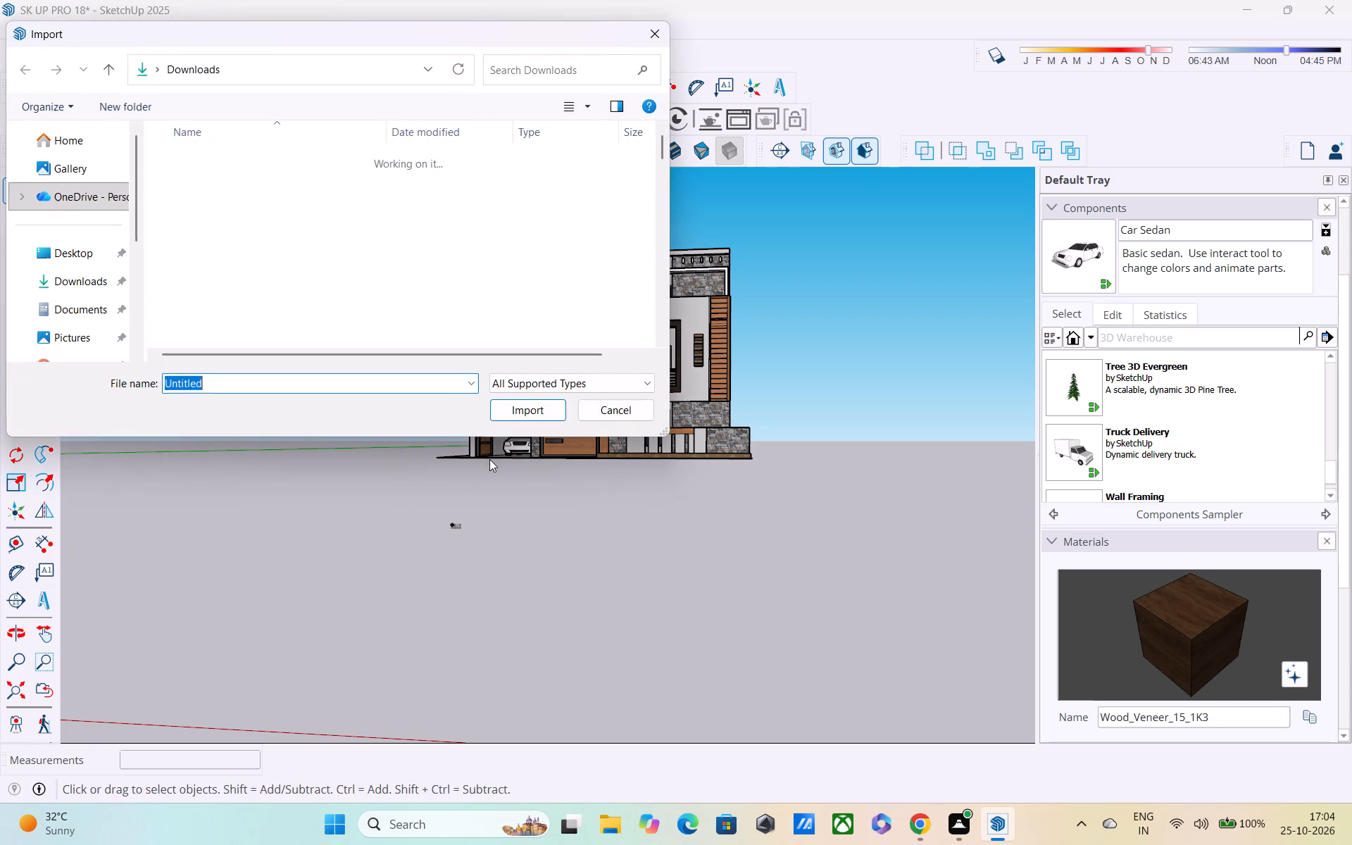
left_click(109, 280)
left_click(222, 180)
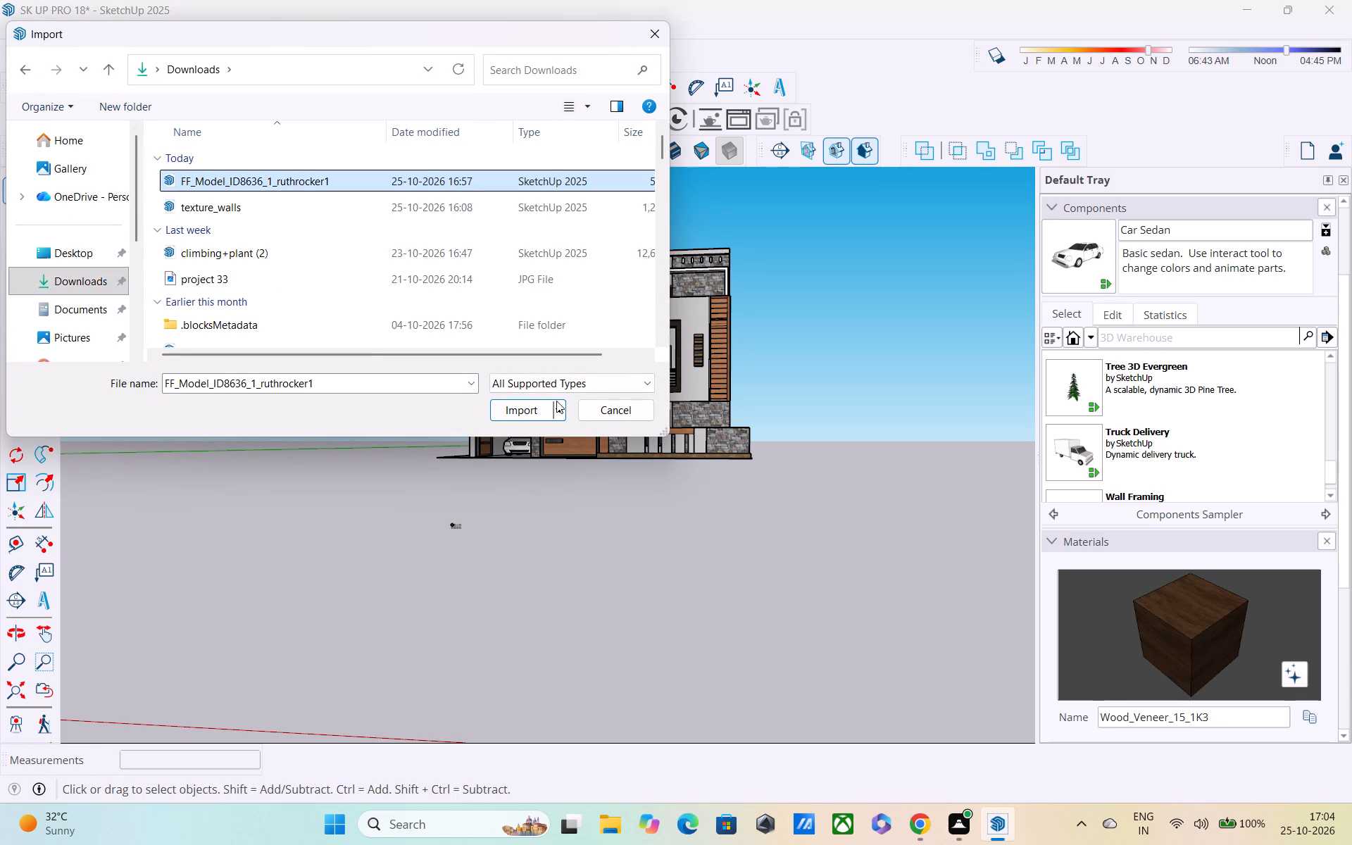
left_click(529, 406)
middle_click_drag(586, 511, 555, 644)
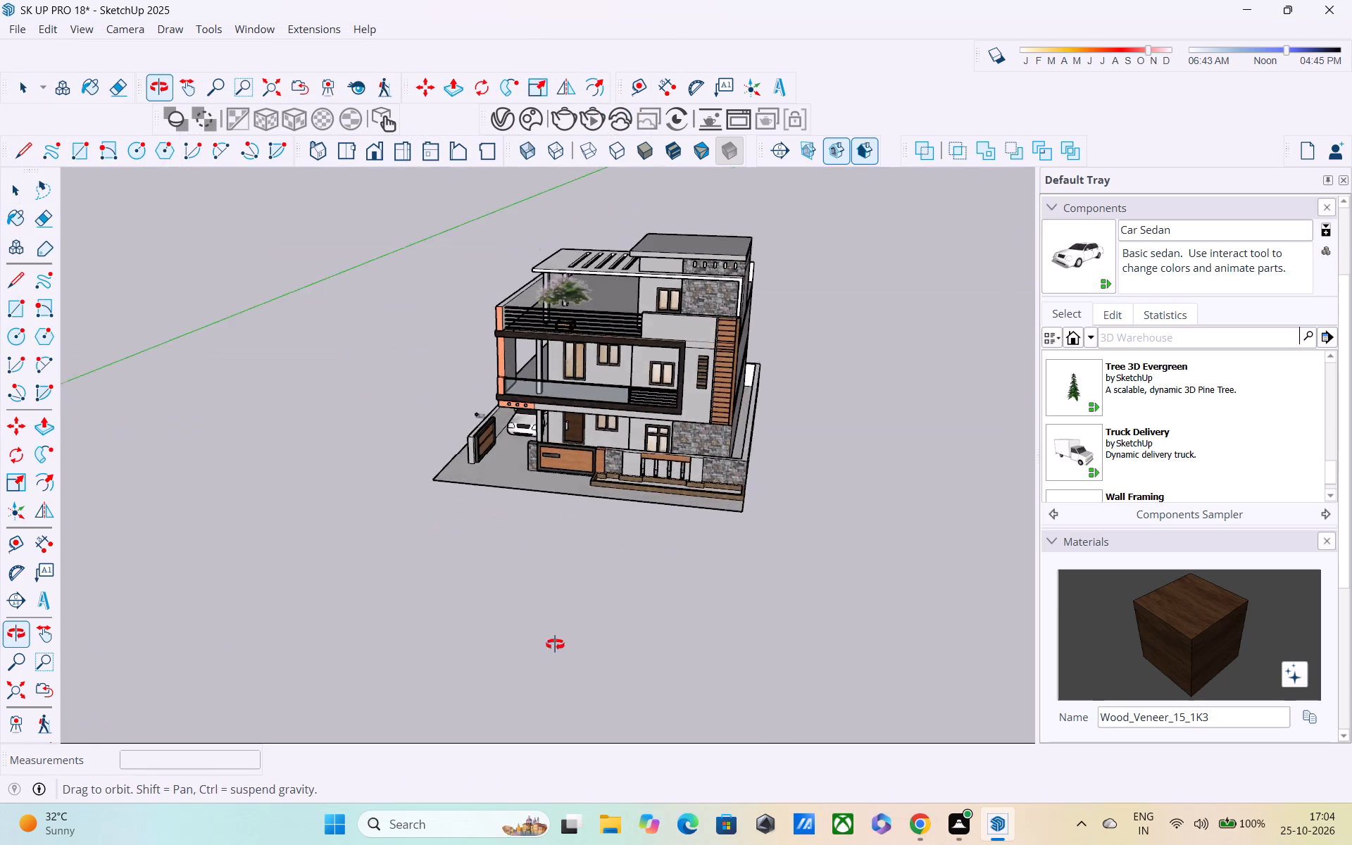
middle_click_drag(555, 644, 559, 577)
scroll(561, 533, "down", 2)
left_click(532, 527)
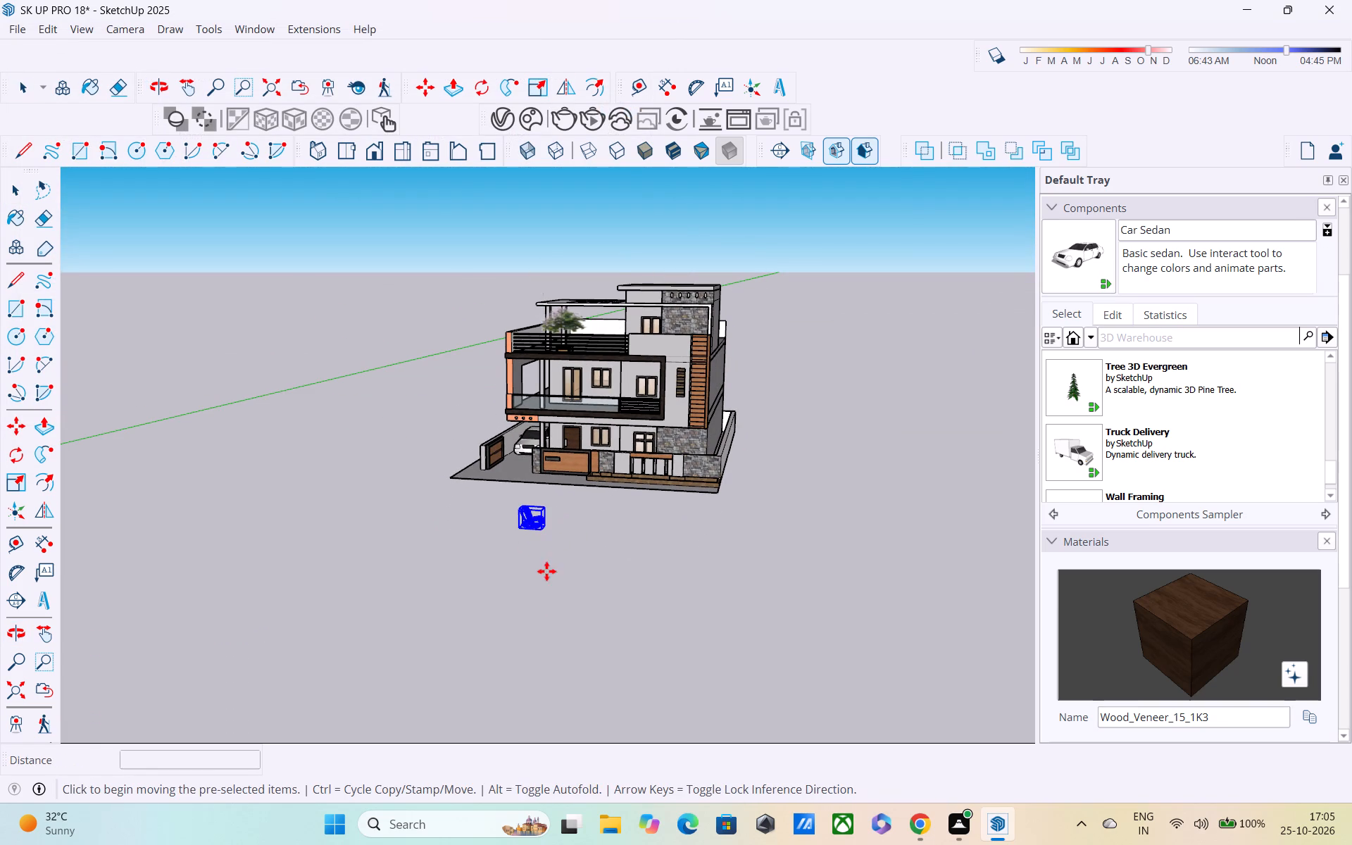
Move the imported wooden chair from the ground in front of the house onto the first-floor balcony floor.
left_click(530, 530)
scroll(595, 408, "up", 2)
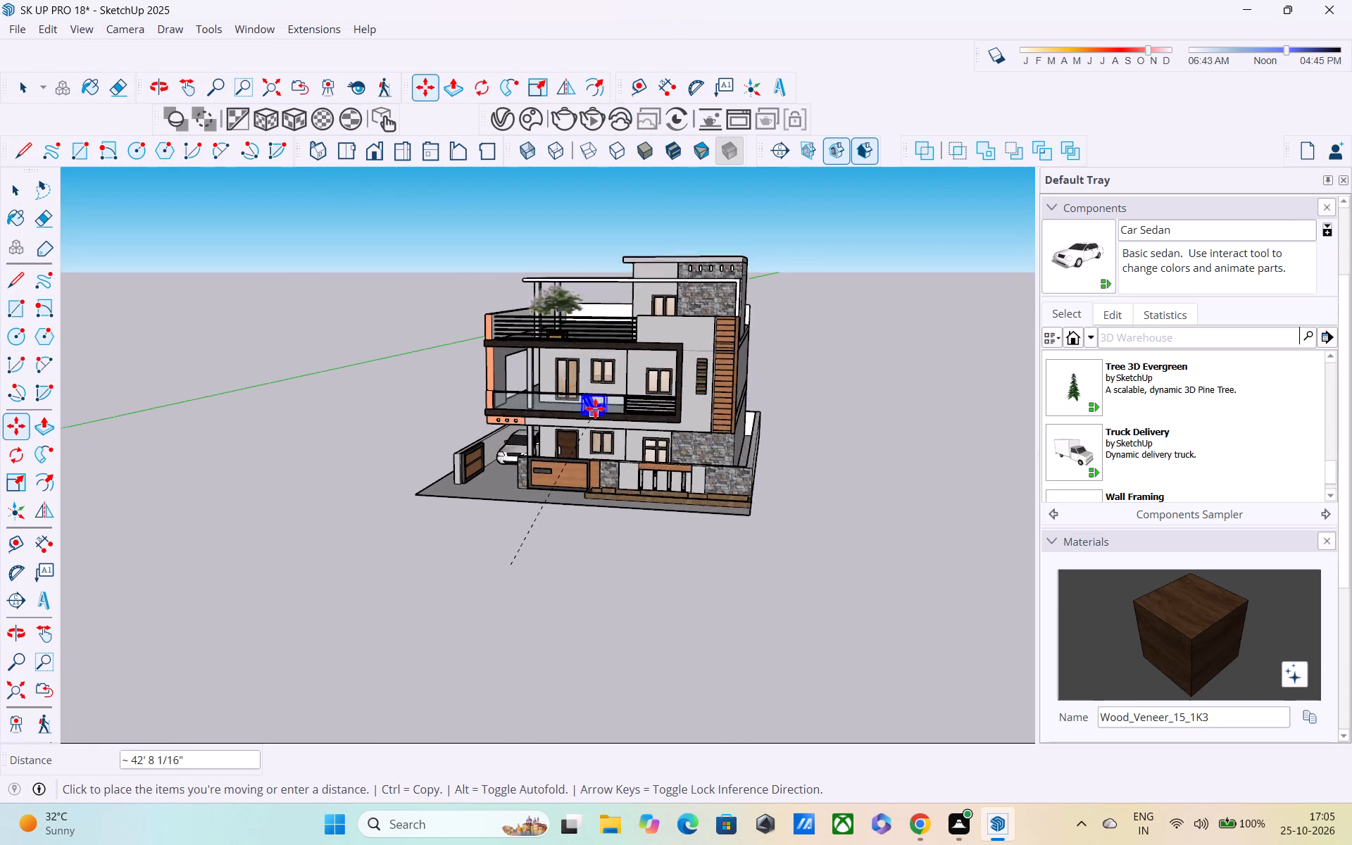
scroll(595, 408, "up", 1)
middle_click_drag(598, 414, 634, 566)
scroll(609, 446, "up", 4)
scroll(611, 387, "up", 5)
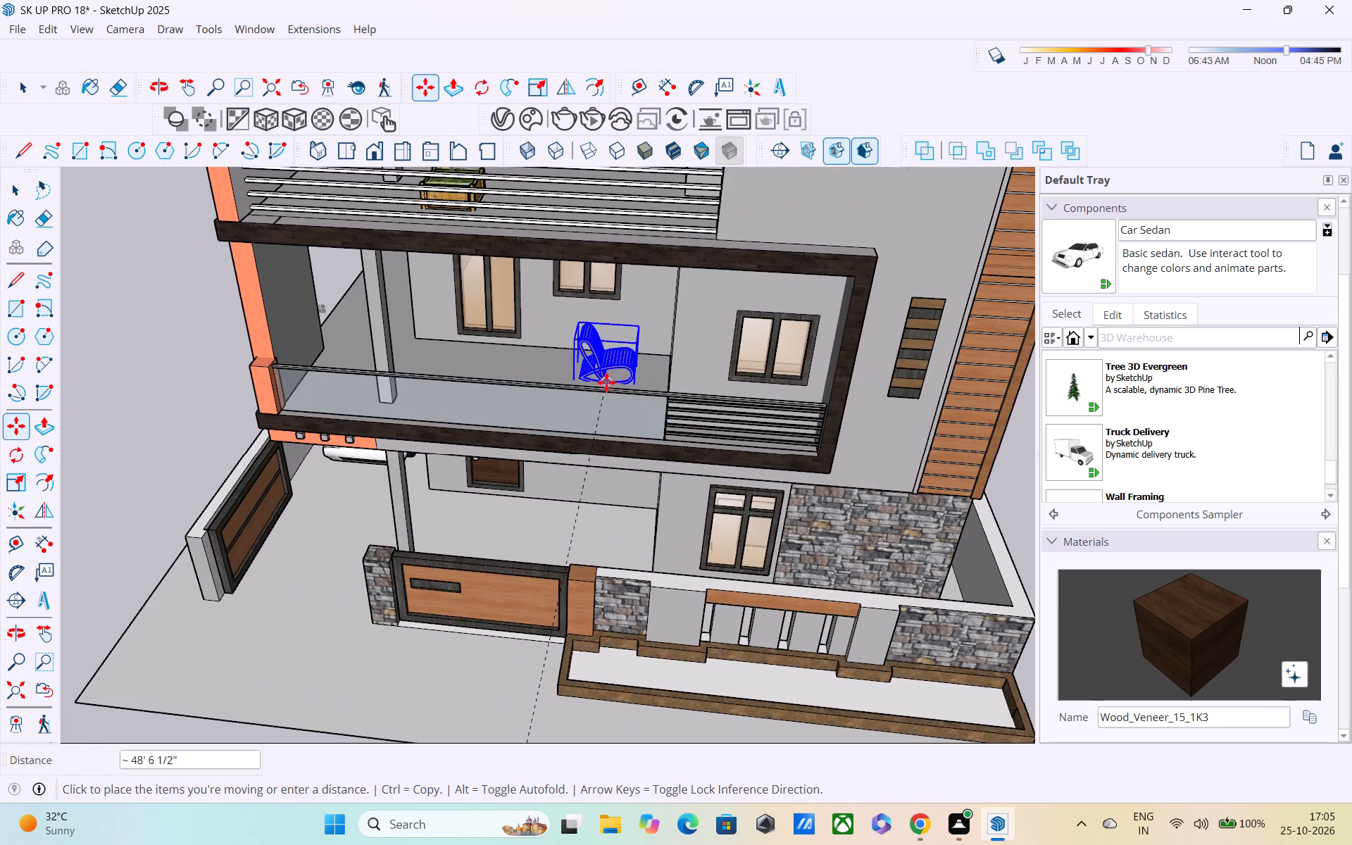
middle_click_drag(599, 415, 615, 529)
scroll(614, 508, "up", 5)
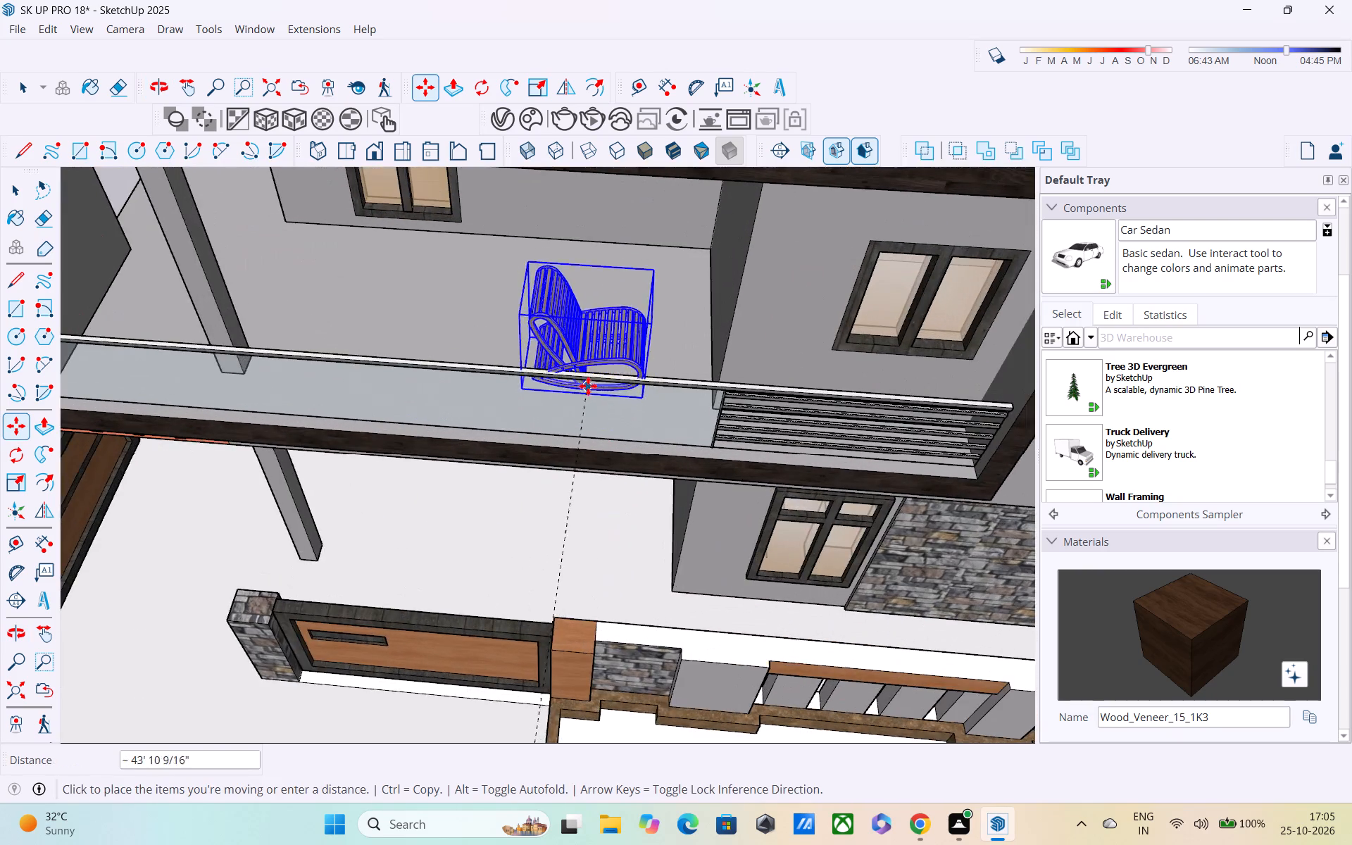
scroll(587, 356, "up", 3)
left_click(587, 346)
Copy the chair along the balcony about 14' 10 5/16" to the end by the orange column.
middle_click_drag(567, 318, 616, 175)
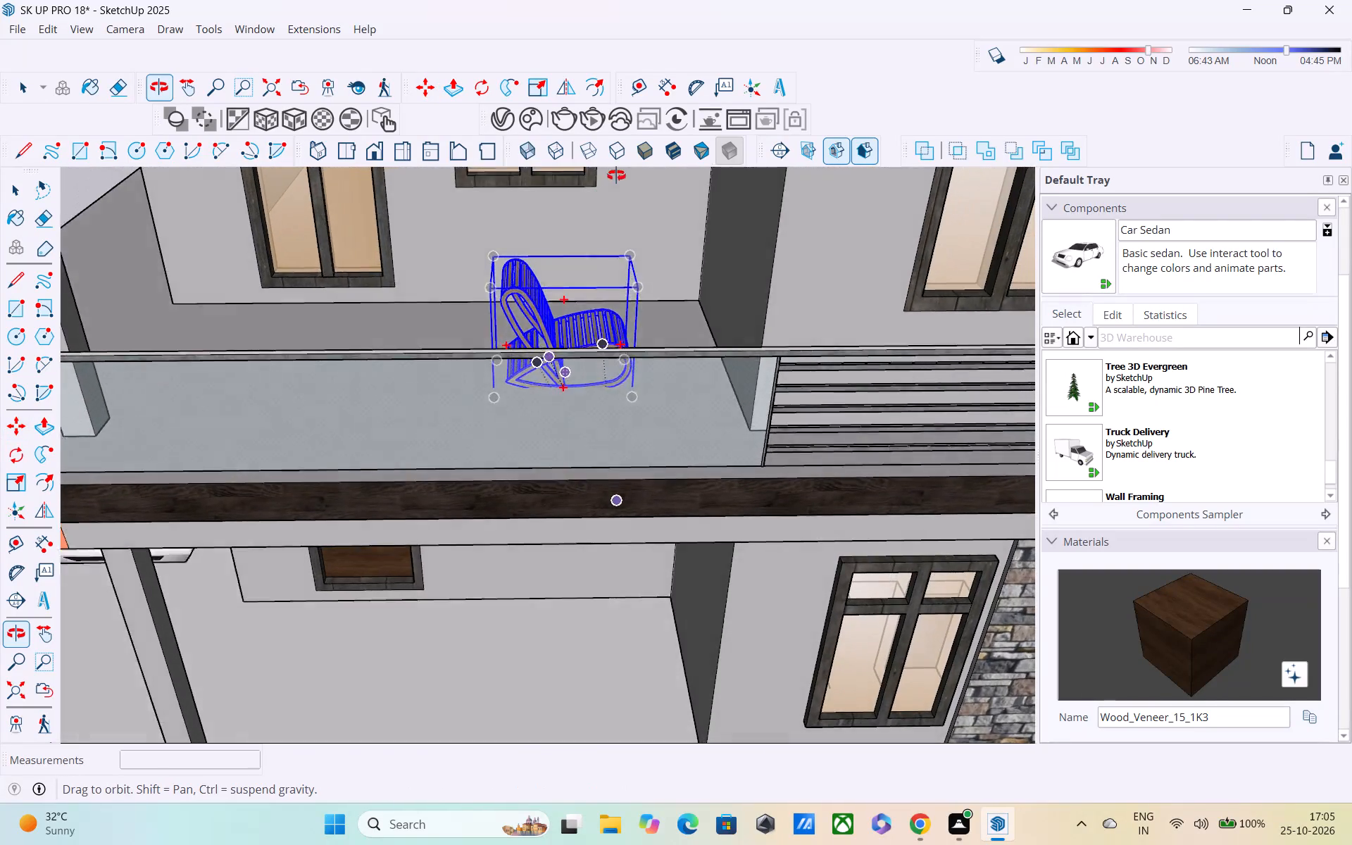
middle_click_drag(616, 175, 633, 145)
key("m")
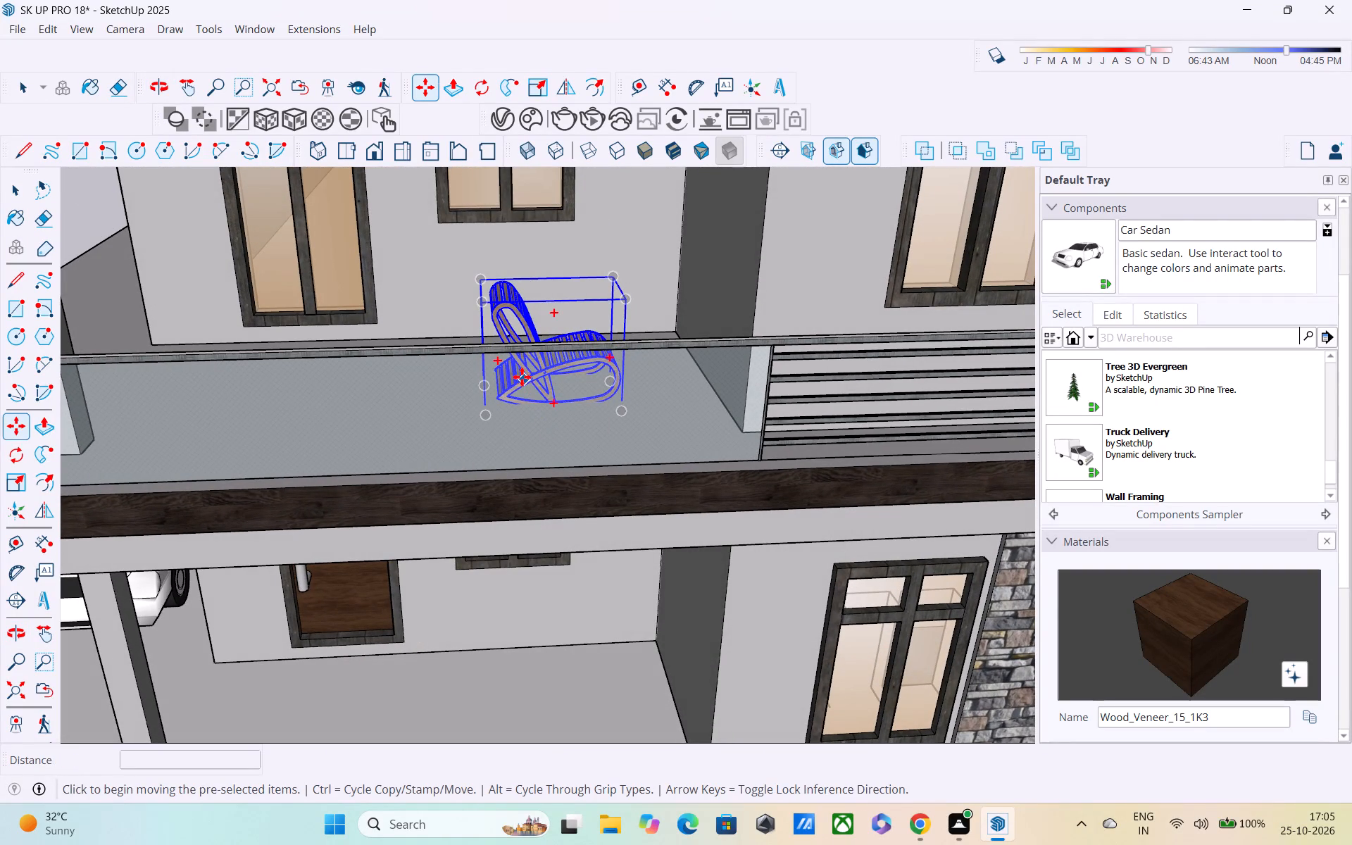
middle_click_drag(499, 326, 570, 437)
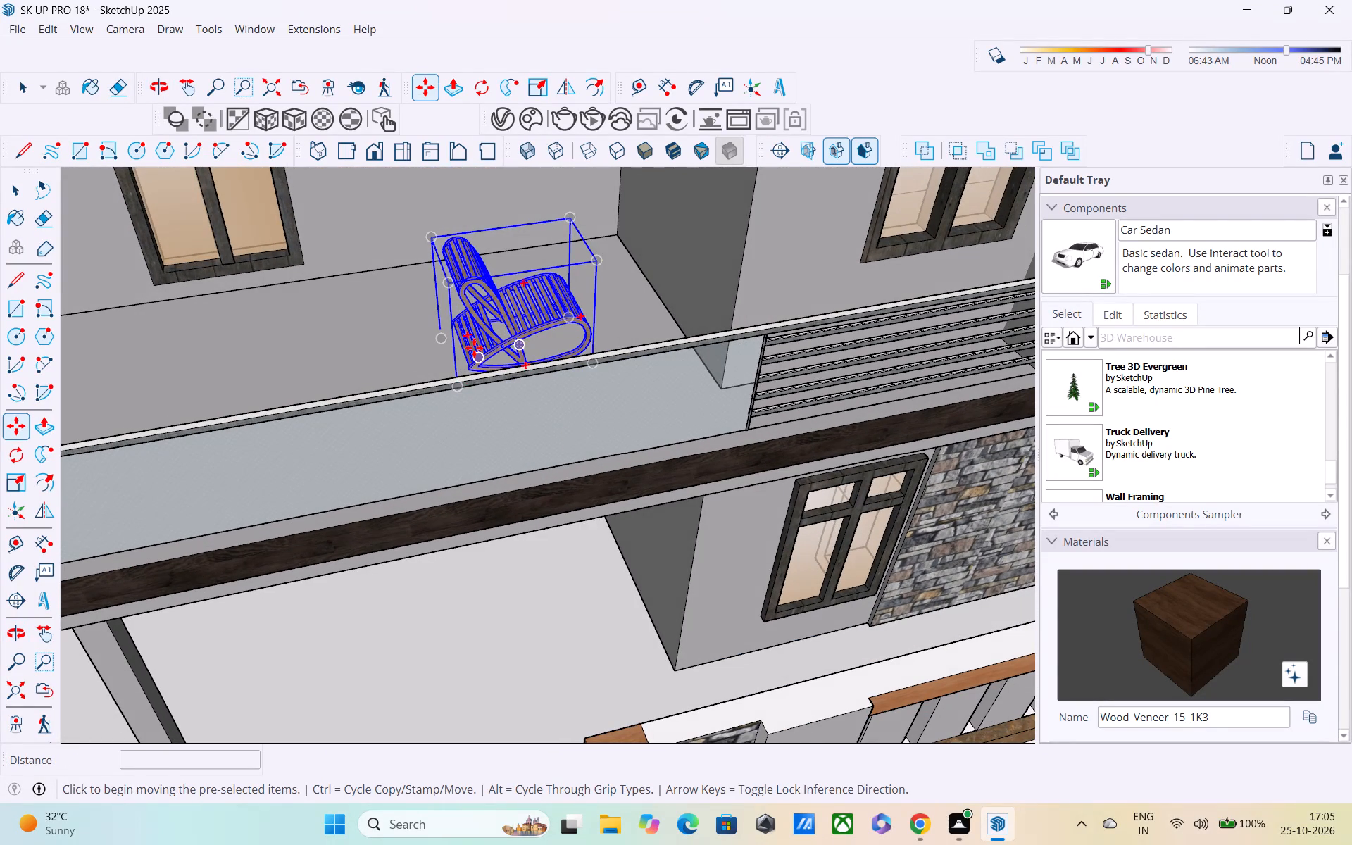
left_click(465, 361)
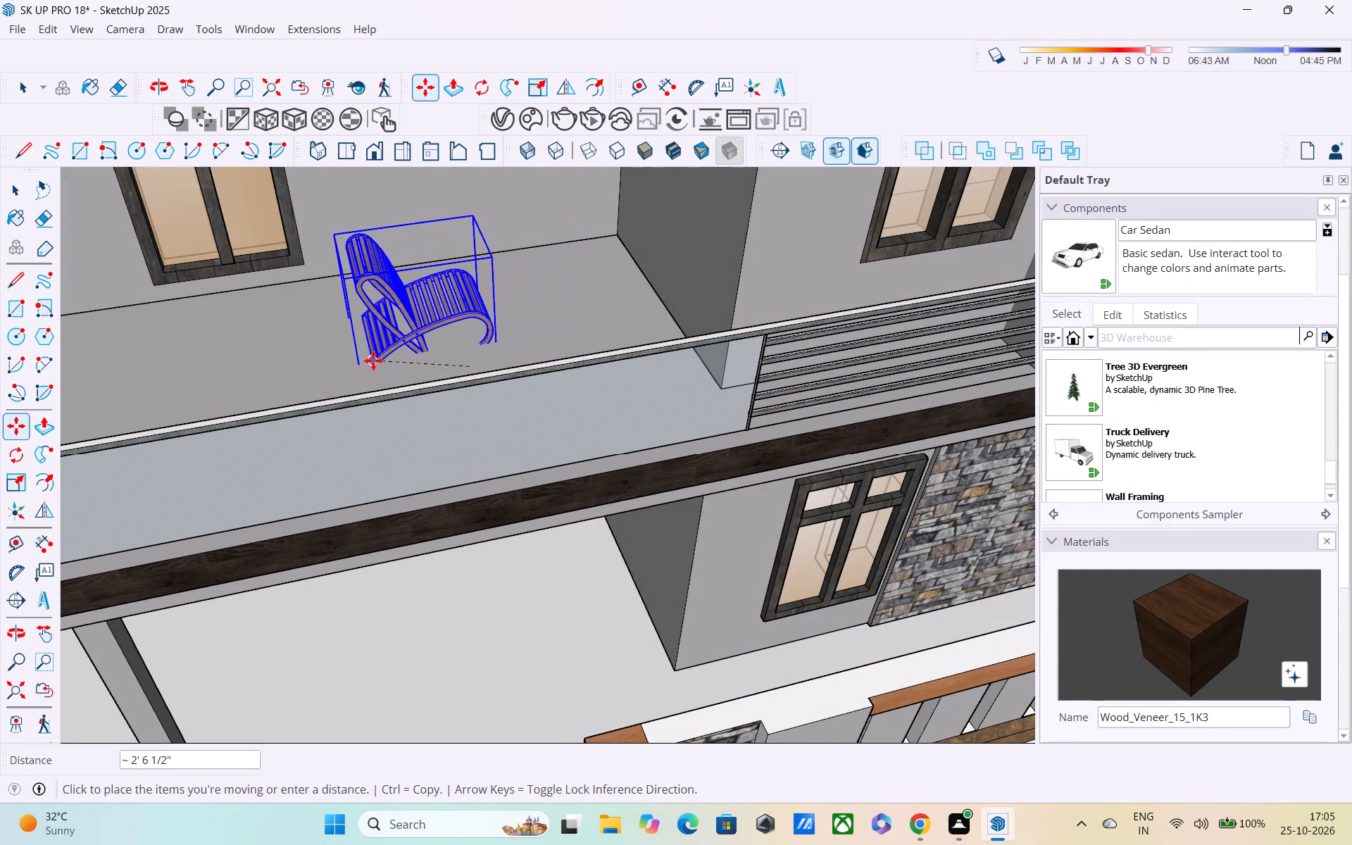
middle_click_drag(387, 310, 348, 322)
scroll(346, 318, "down", 1)
middle_click_drag(354, 309, 629, 300)
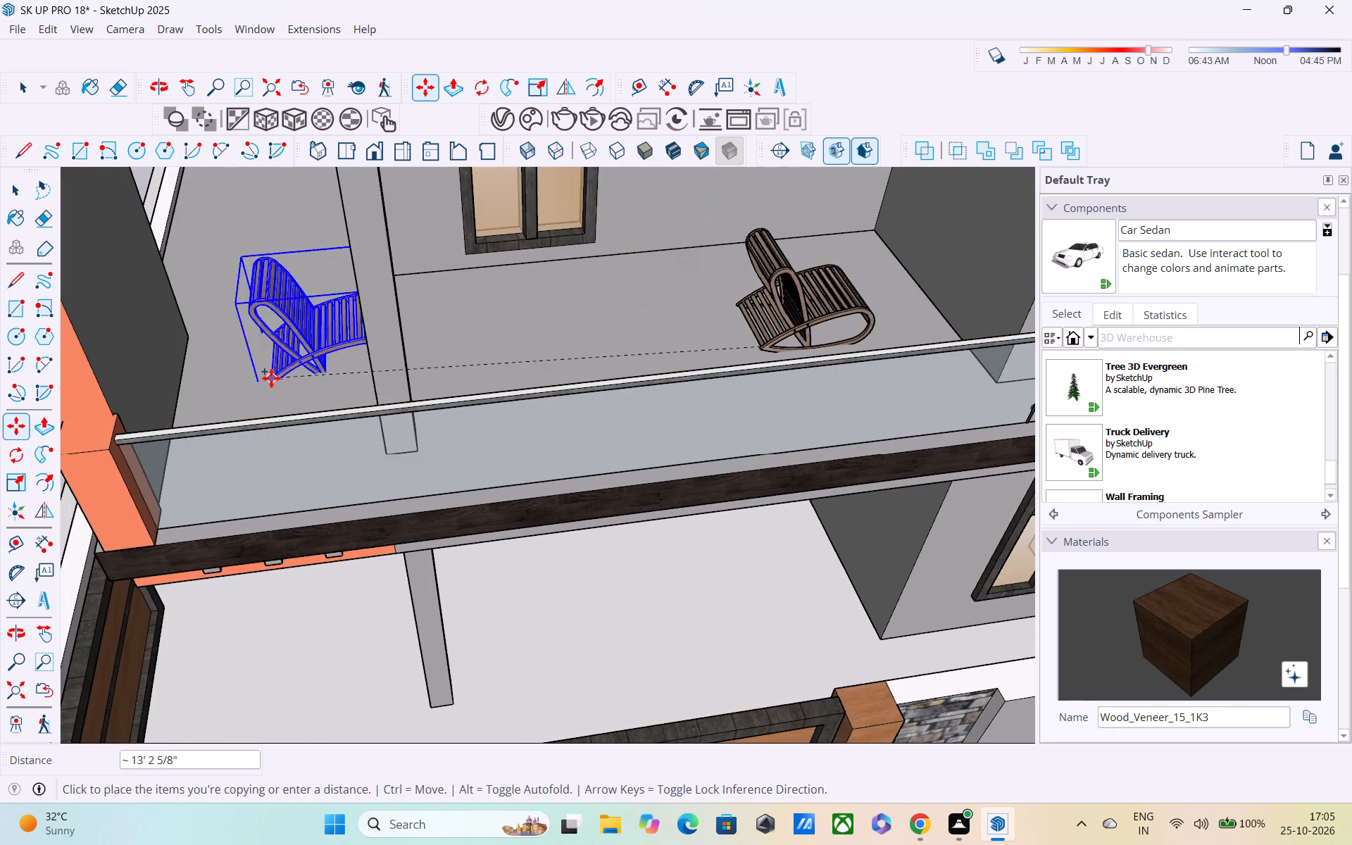
middle_click_drag(271, 378, 371, 376, "shift")
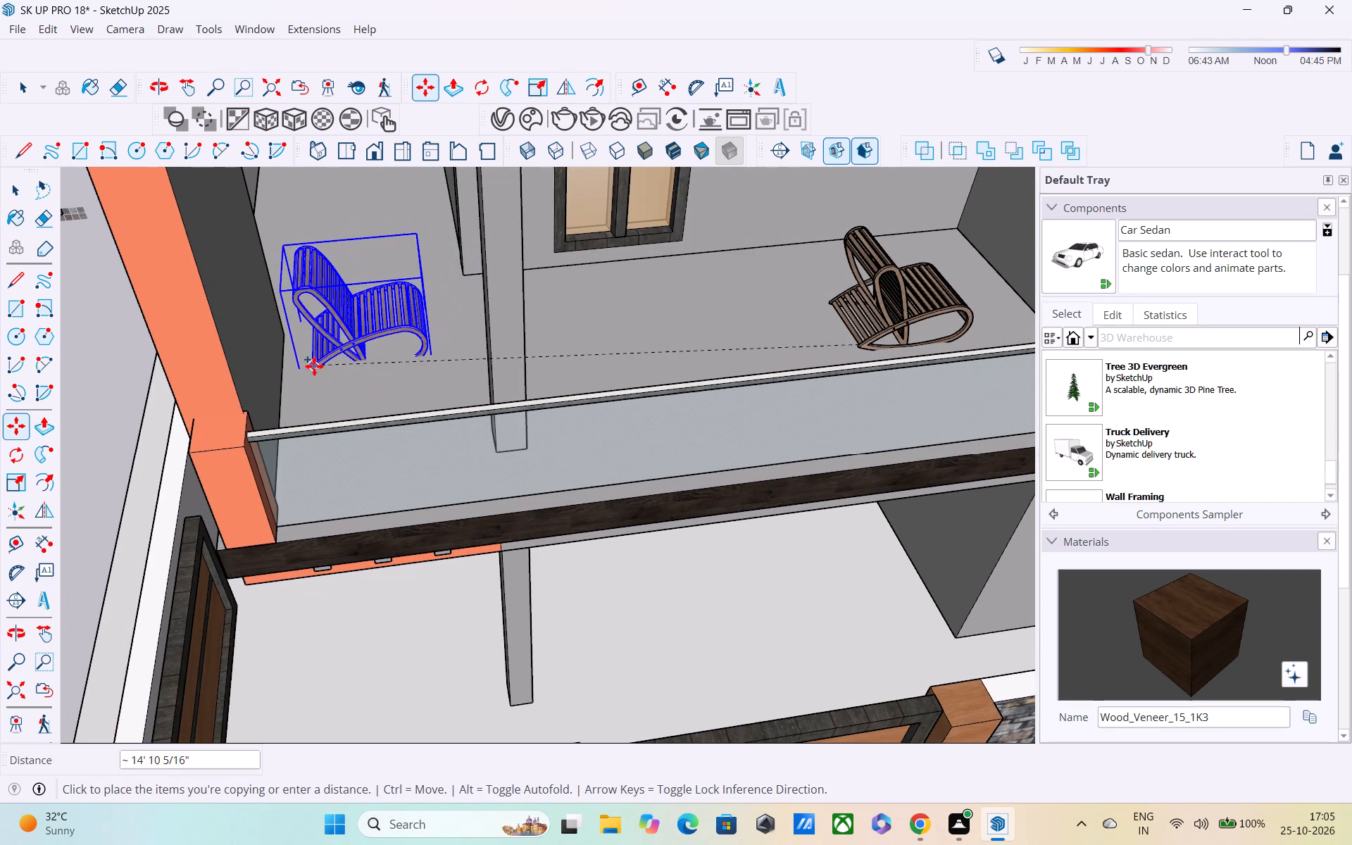
left_click(314, 366)
Move the copied chair about 6 1/16" across the balcony floor, away from the glass railing.
middle_click_drag(384, 403, 363, 297)
scroll(387, 300, "down", 3)
middle_click_drag(482, 361, 392, 293)
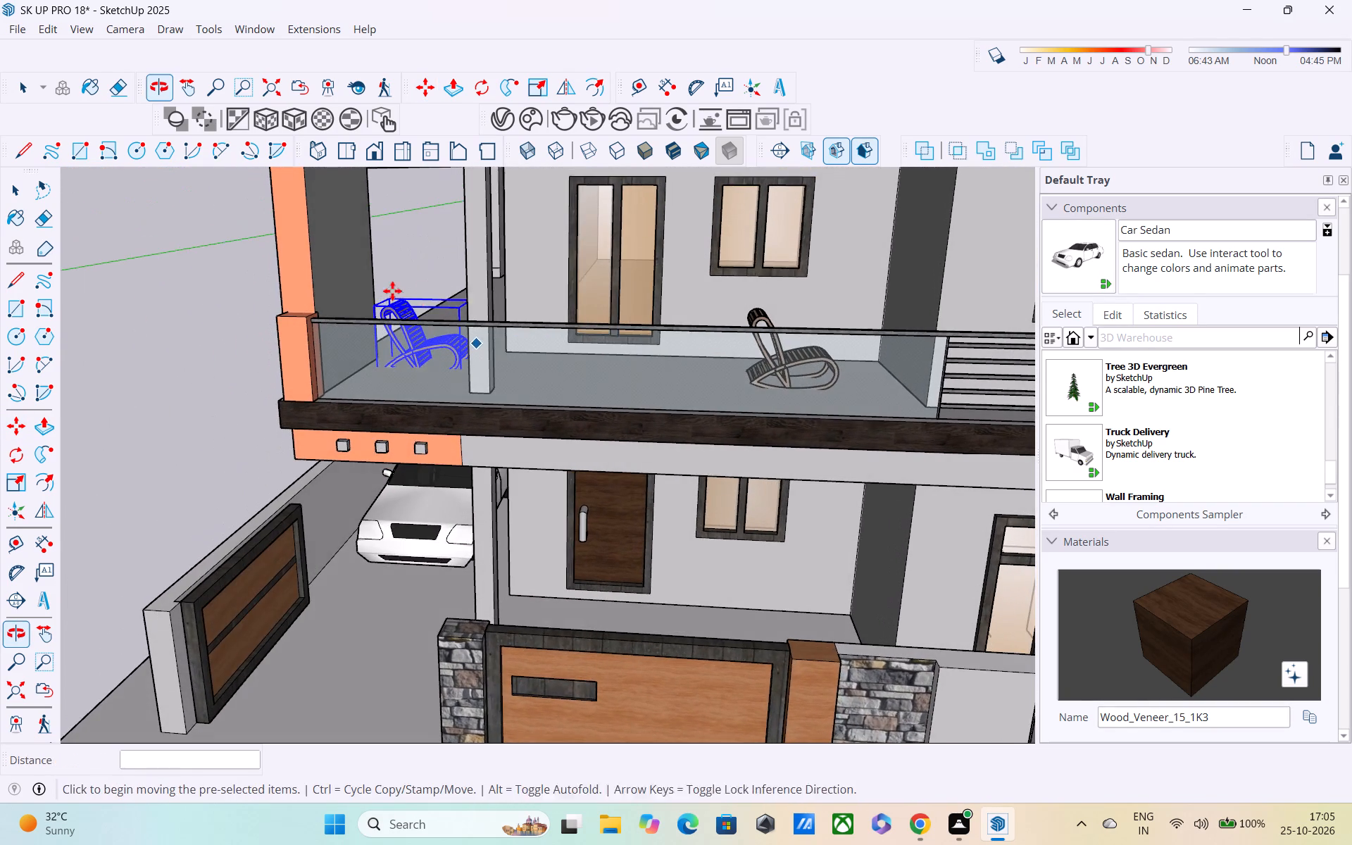
middle_click_drag(461, 308, 351, 369)
middle_click_drag(502, 392, 588, 444)
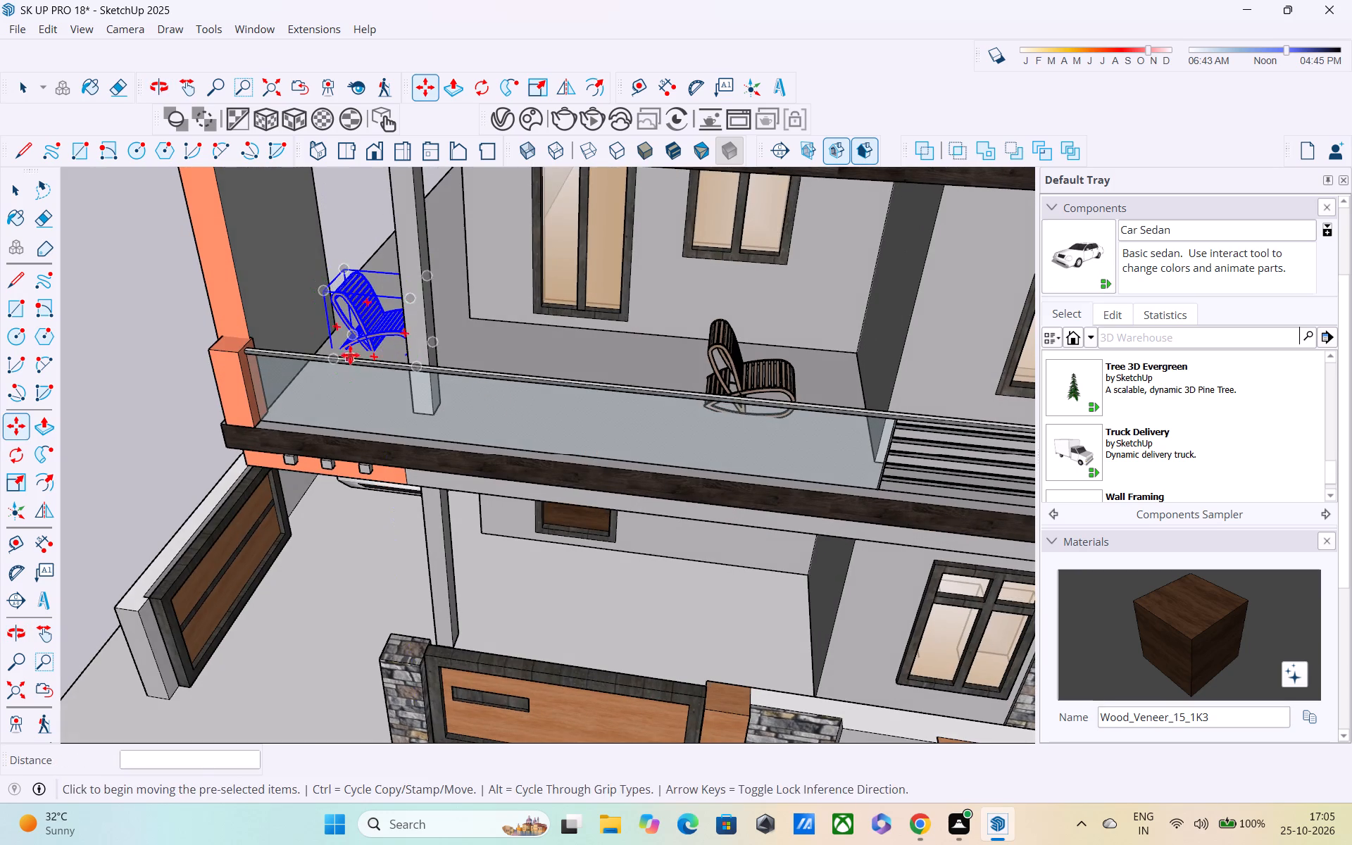
middle_click_drag(364, 358, 447, 431)
left_click(282, 365)
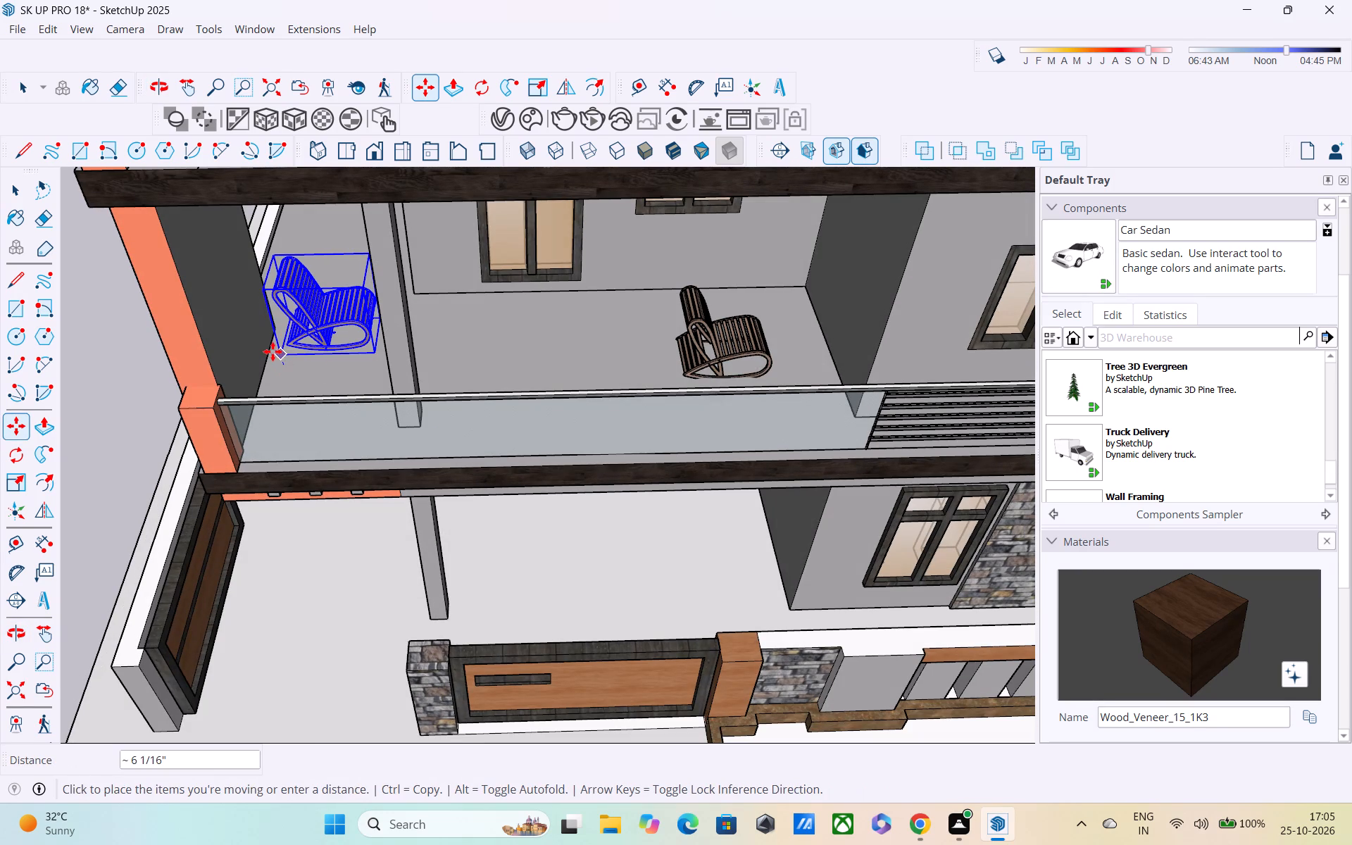
left_click(273, 351)
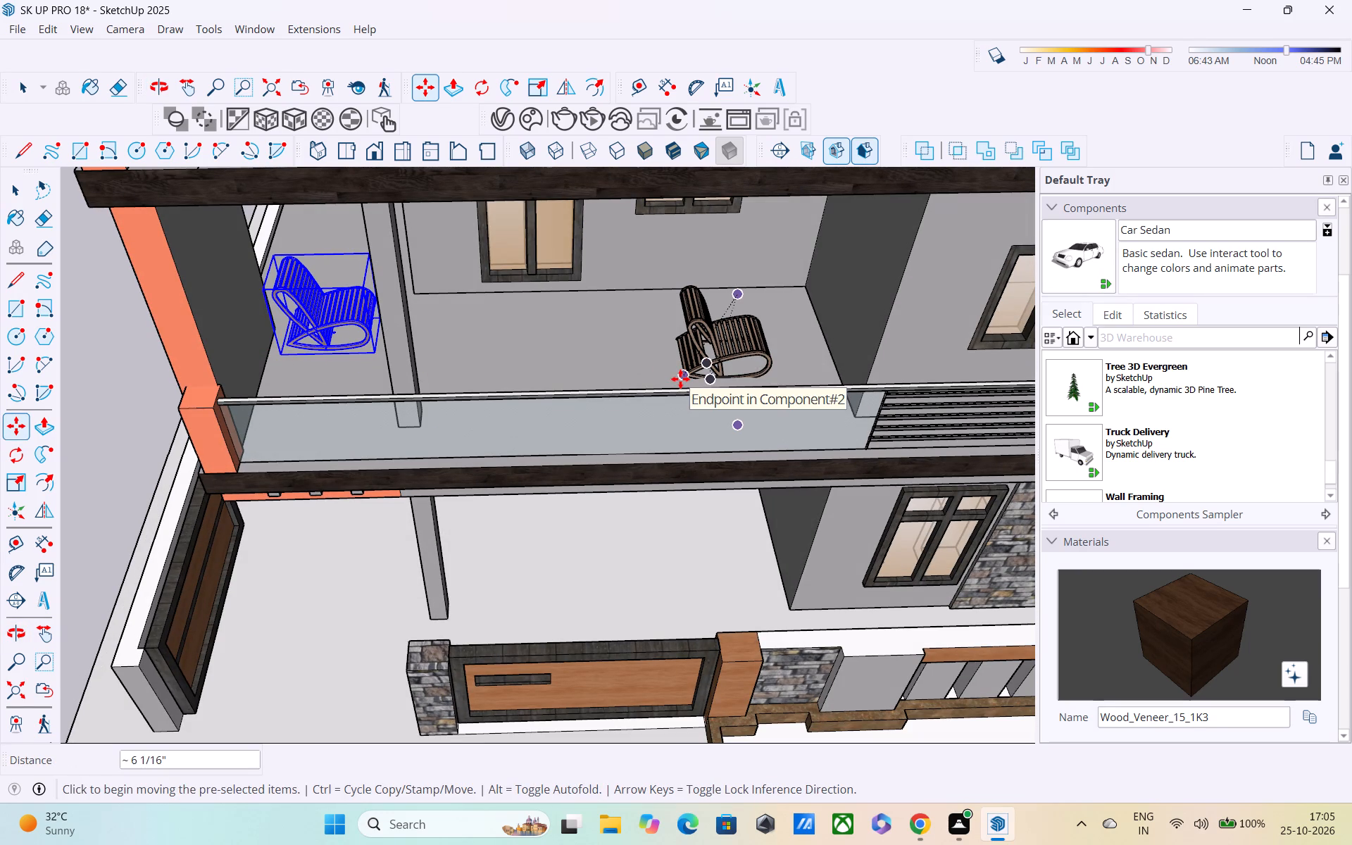
Move the original chair about 3 3/4" back from the glass railing.
key("space")
left_click(690, 366)
key("m")
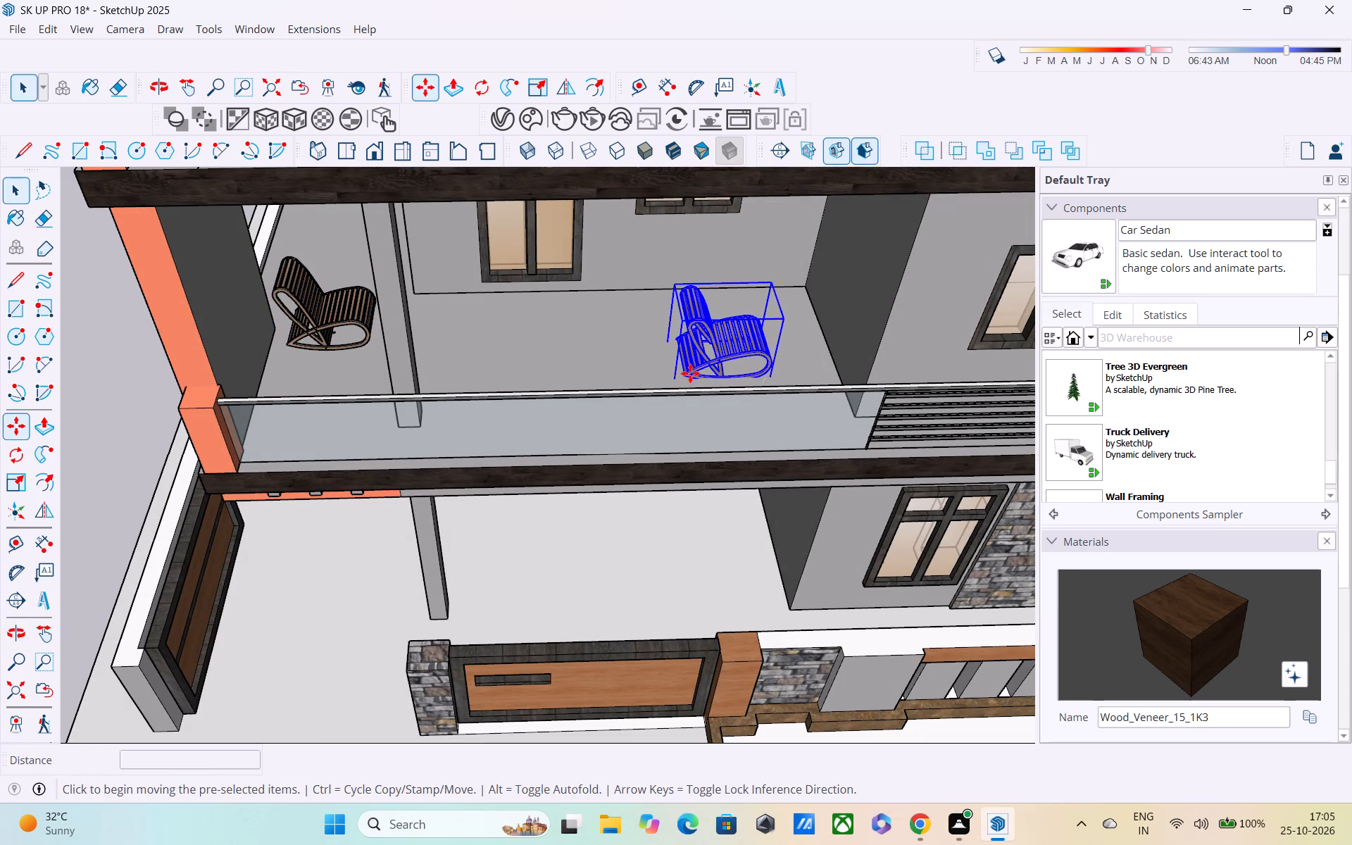
left_click(673, 380)
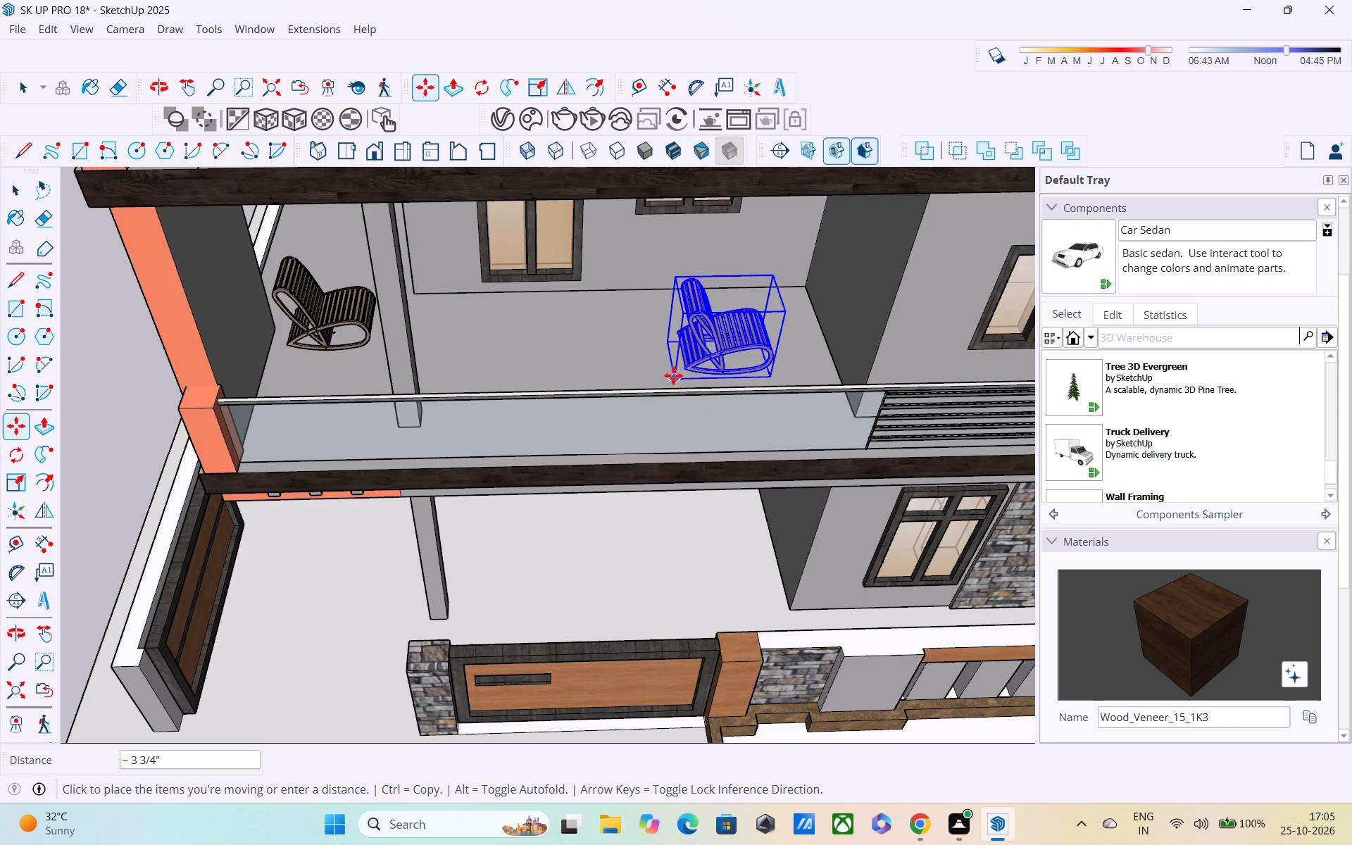
left_click(673, 375)
Clear the selection and check the house front with both chairs on the balcony.
scroll(688, 384, "down", 1)
middle_click_drag(688, 365, 671, 271)
scroll(668, 270, "down", 4)
middle_click_drag(695, 411, 670, 339)
scroll(668, 344, "down", 4)
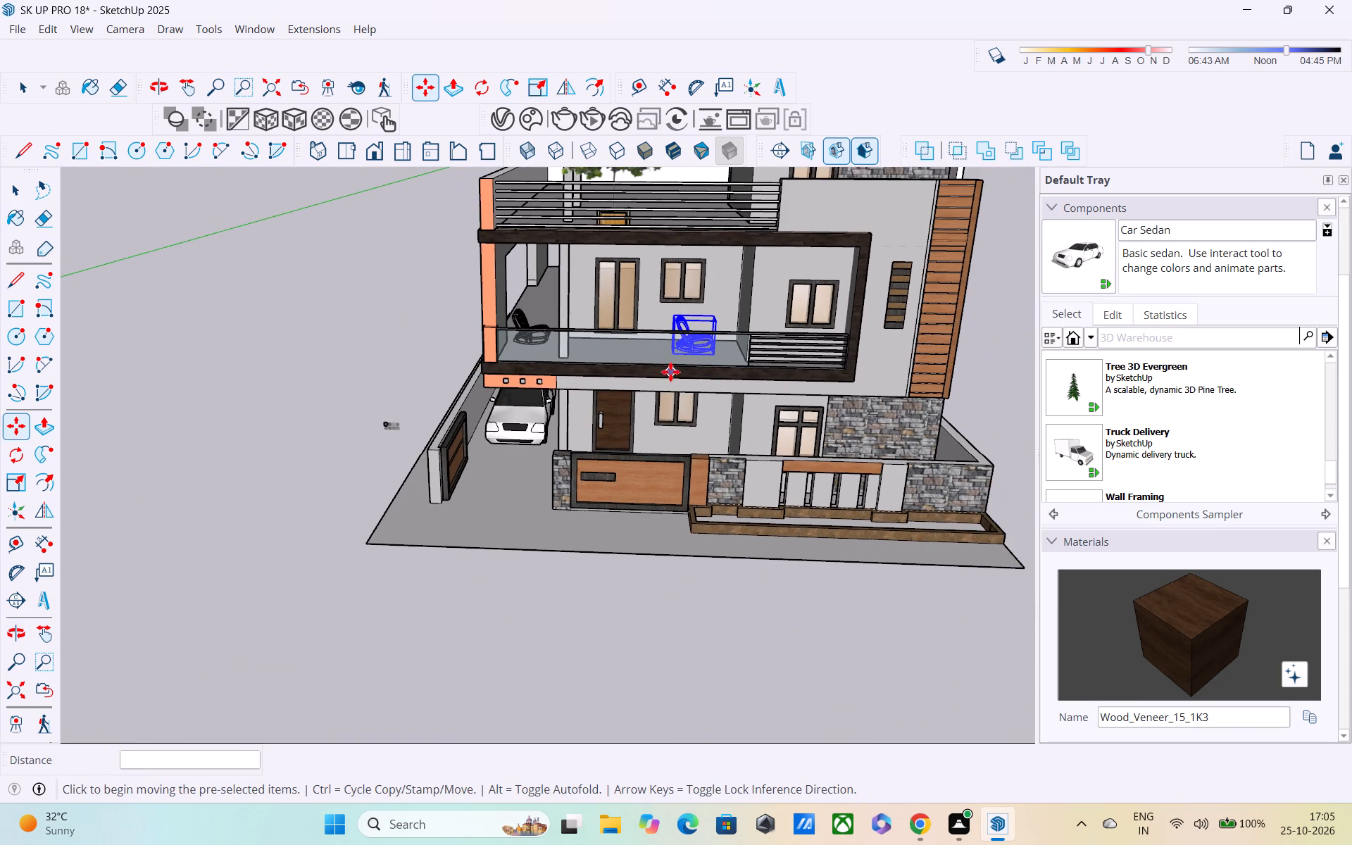
middle_click_drag(670, 376, 651, 353)
key("space")
left_click(406, 384)
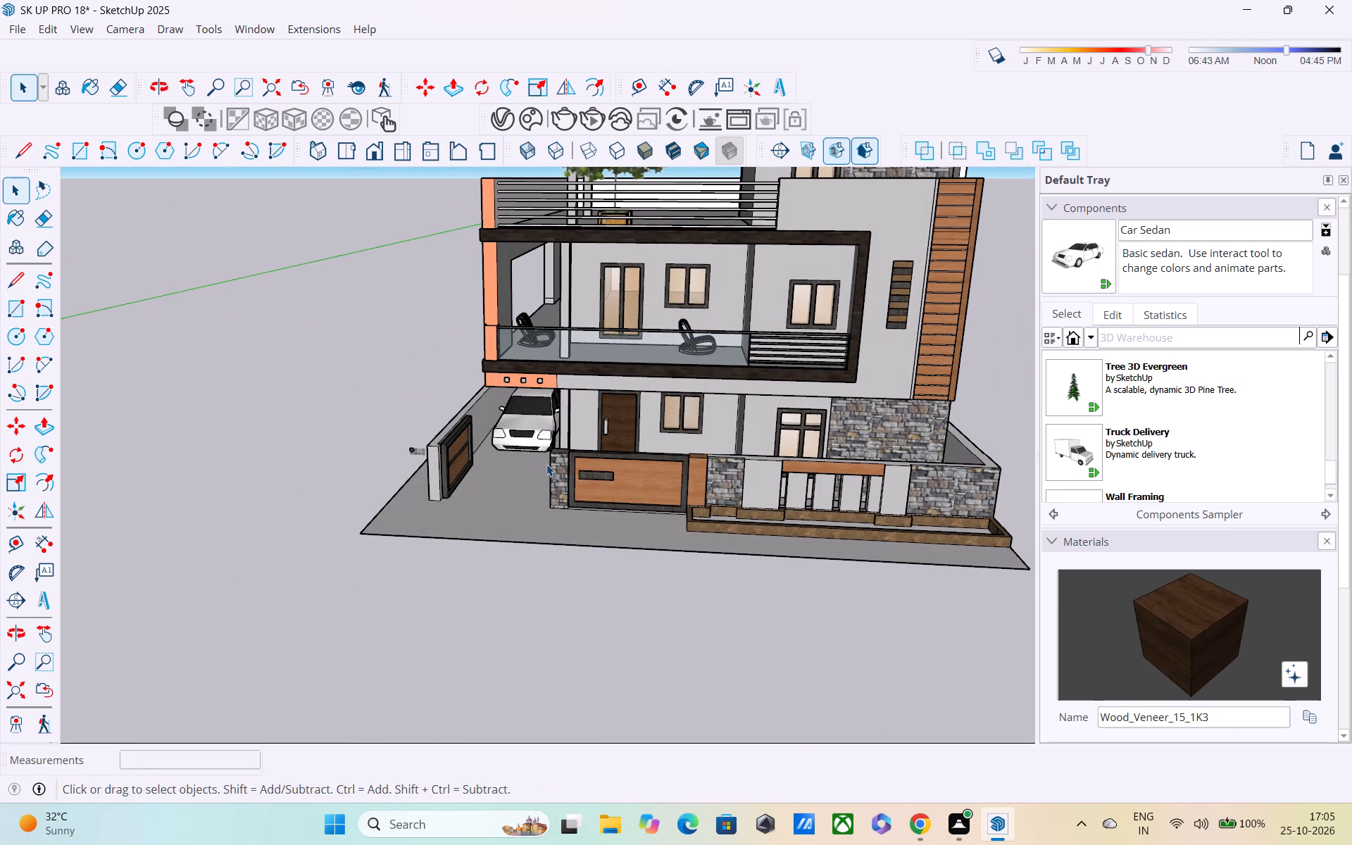
scroll(551, 490, "down", 1)
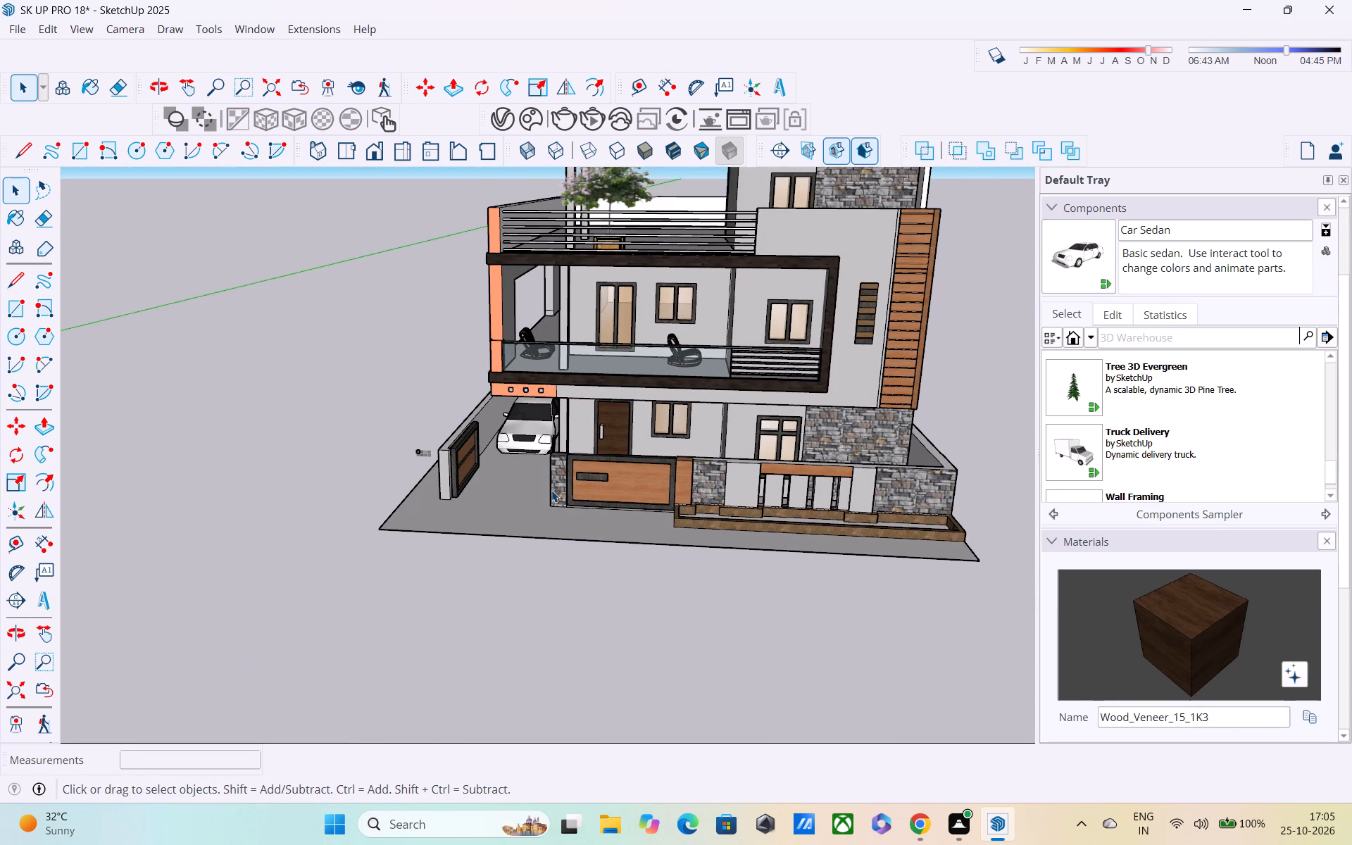
middle_click_drag(584, 489, 602, 457)
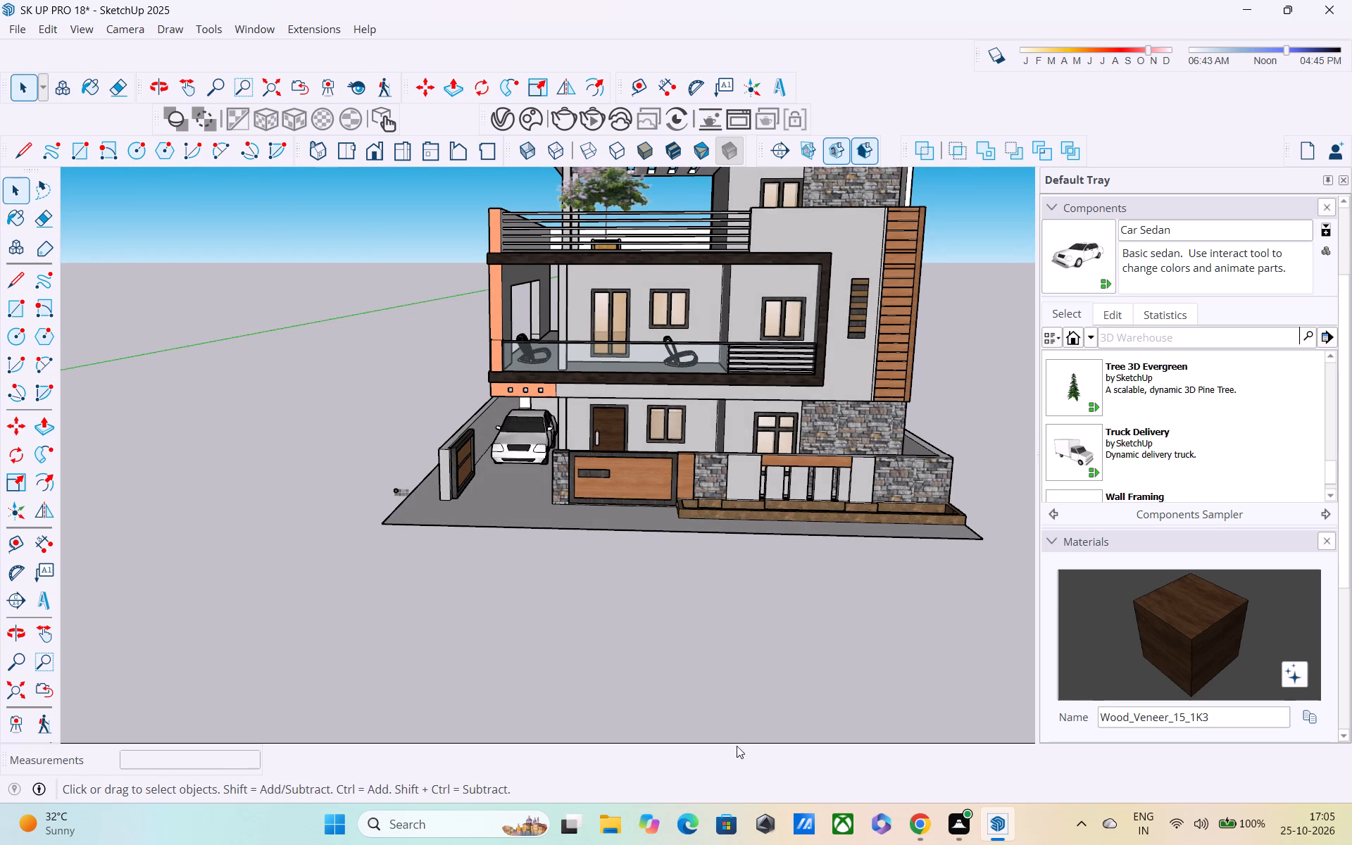
Switch to 3D Warehouse in Chrome and search the model library for GRASS.
left_click(899, 760)
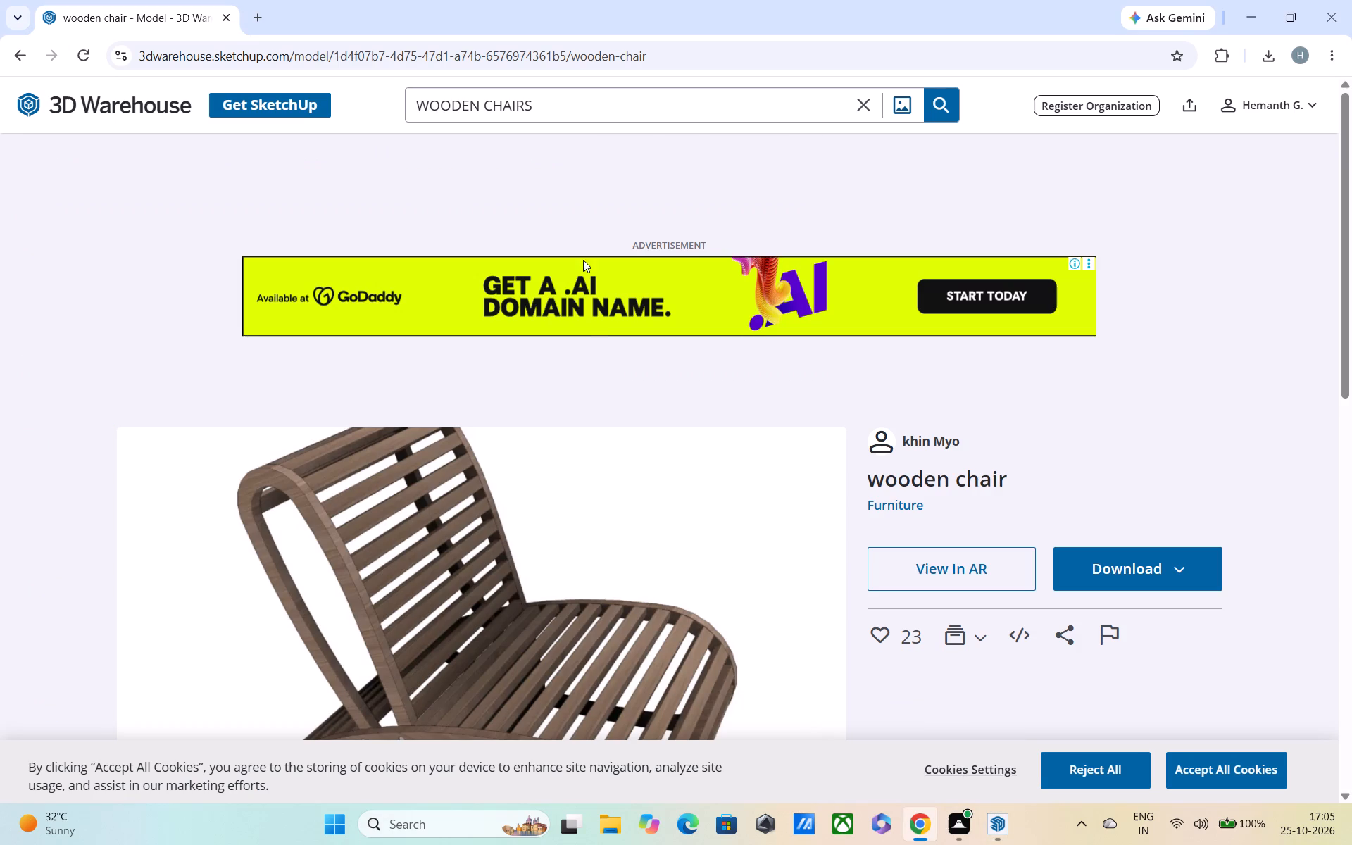
left_click(700, 109)
key("BackSpace")
key("BackSpace")
key("BackSpace")
key("BackSpace")
key("BackSpace")
key("BackSpace")
key("BackSpace")
key("BackSpace")
key("BackSpace")
key("BackSpace")
key("BackSpace")
key("BackSpace")
key("BackSpace")
key("BackSpace")
key("BackSpace")
key("BackSpace")
key("BackSpace")
key("BackSpace")
key("BackSpace")
key("BackSpace")
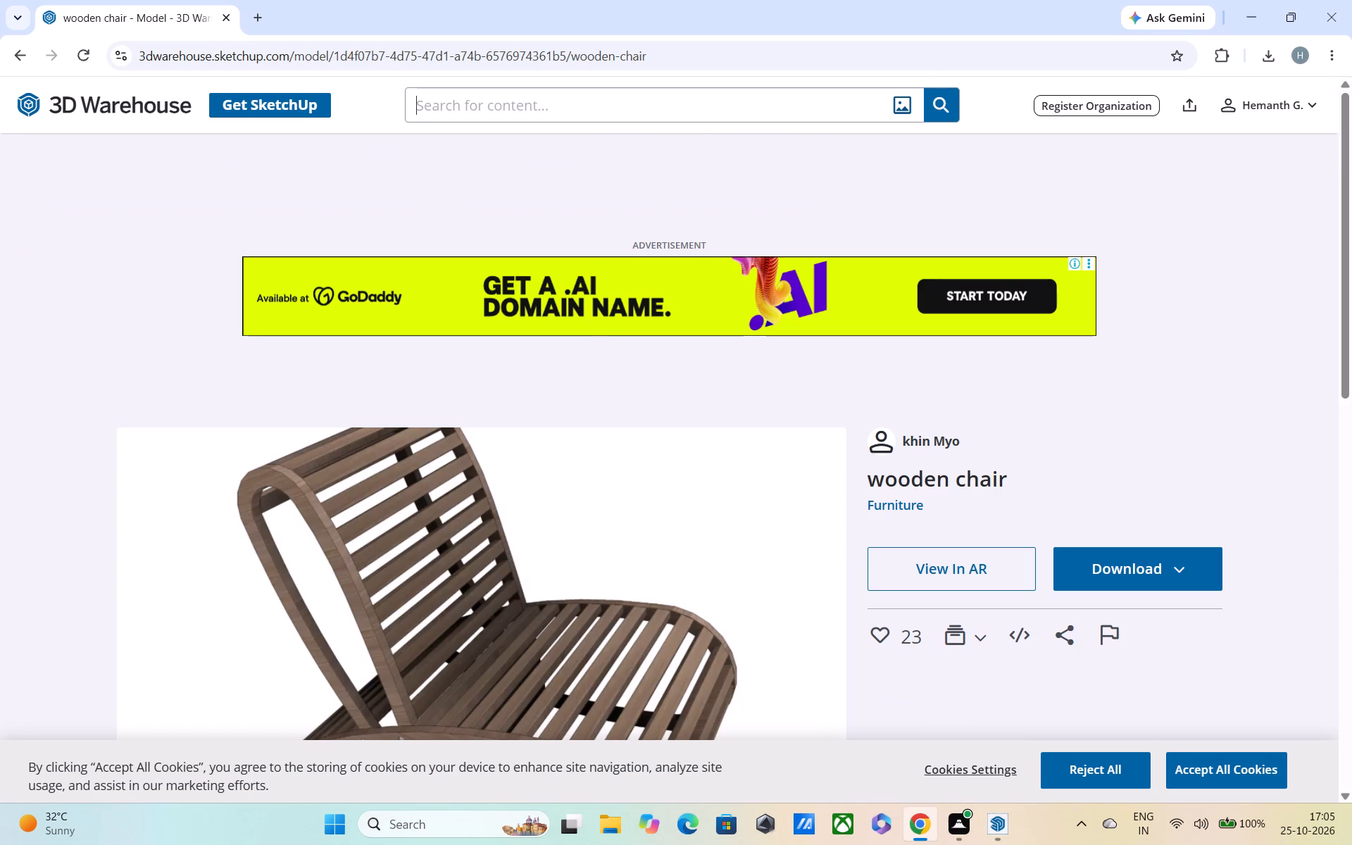
type("GRASS")
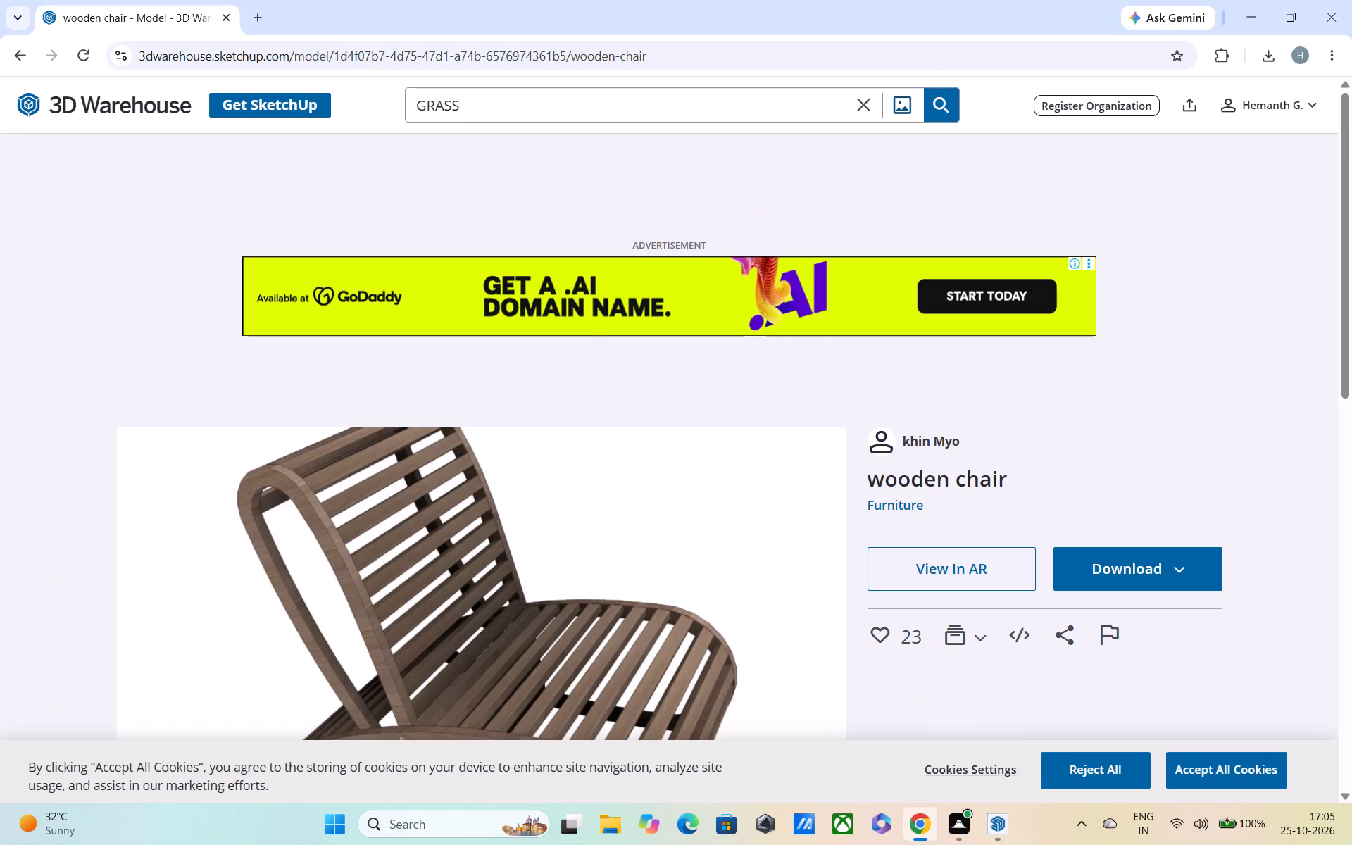
key("Return")
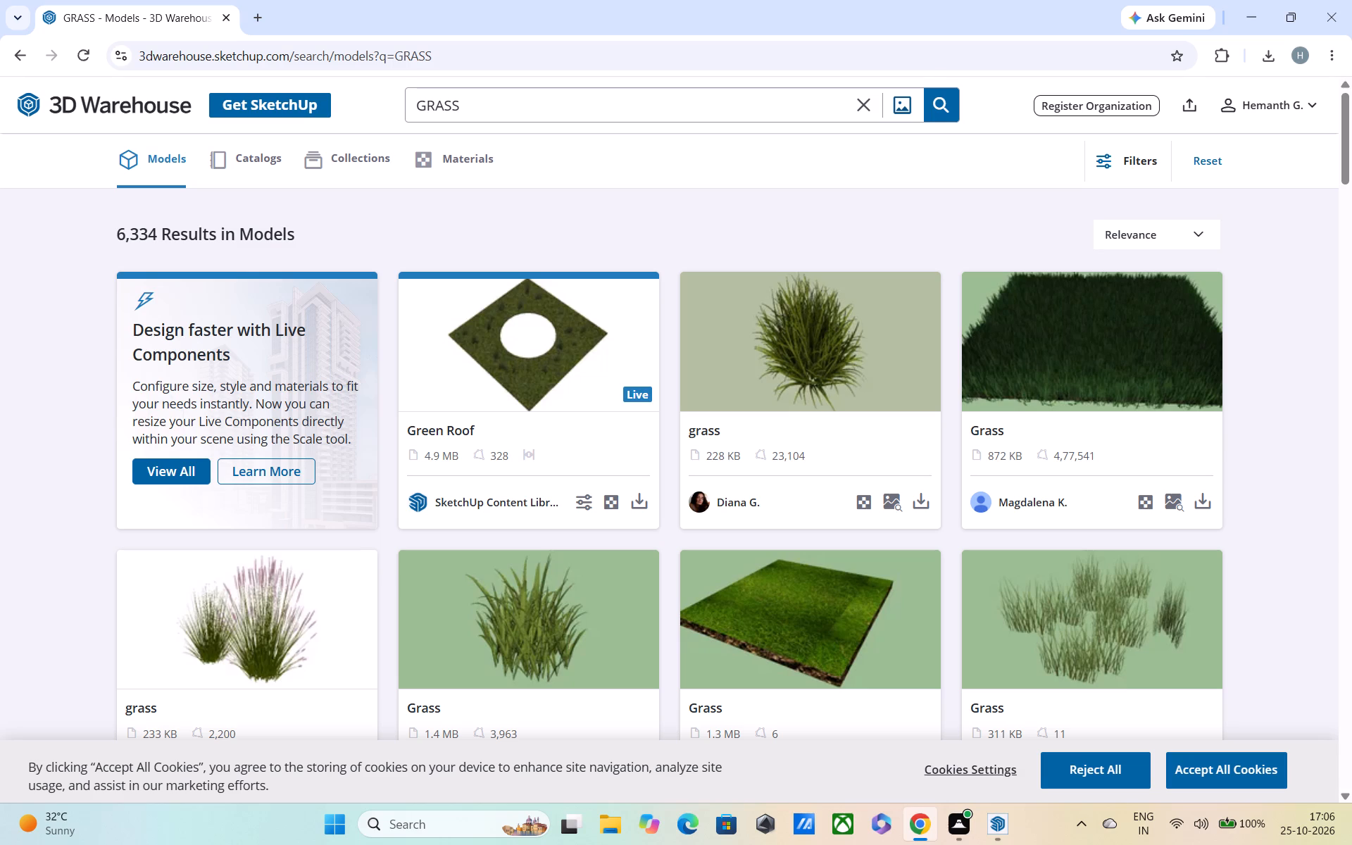
Browse the grass model results for plants that suit the house exterior.
scroll(683, 342, "down", 1)
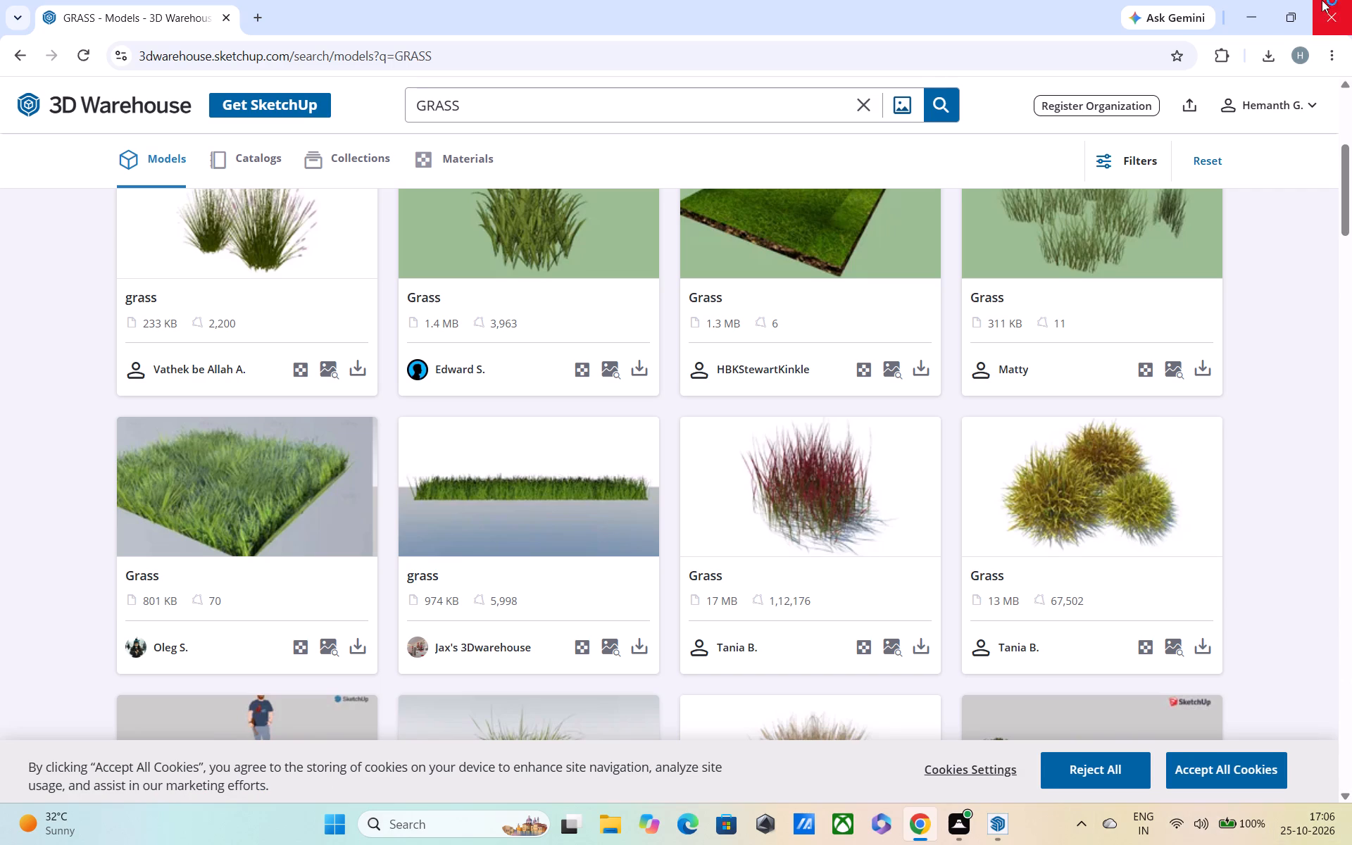
scroll(815, 656, "down", 1)
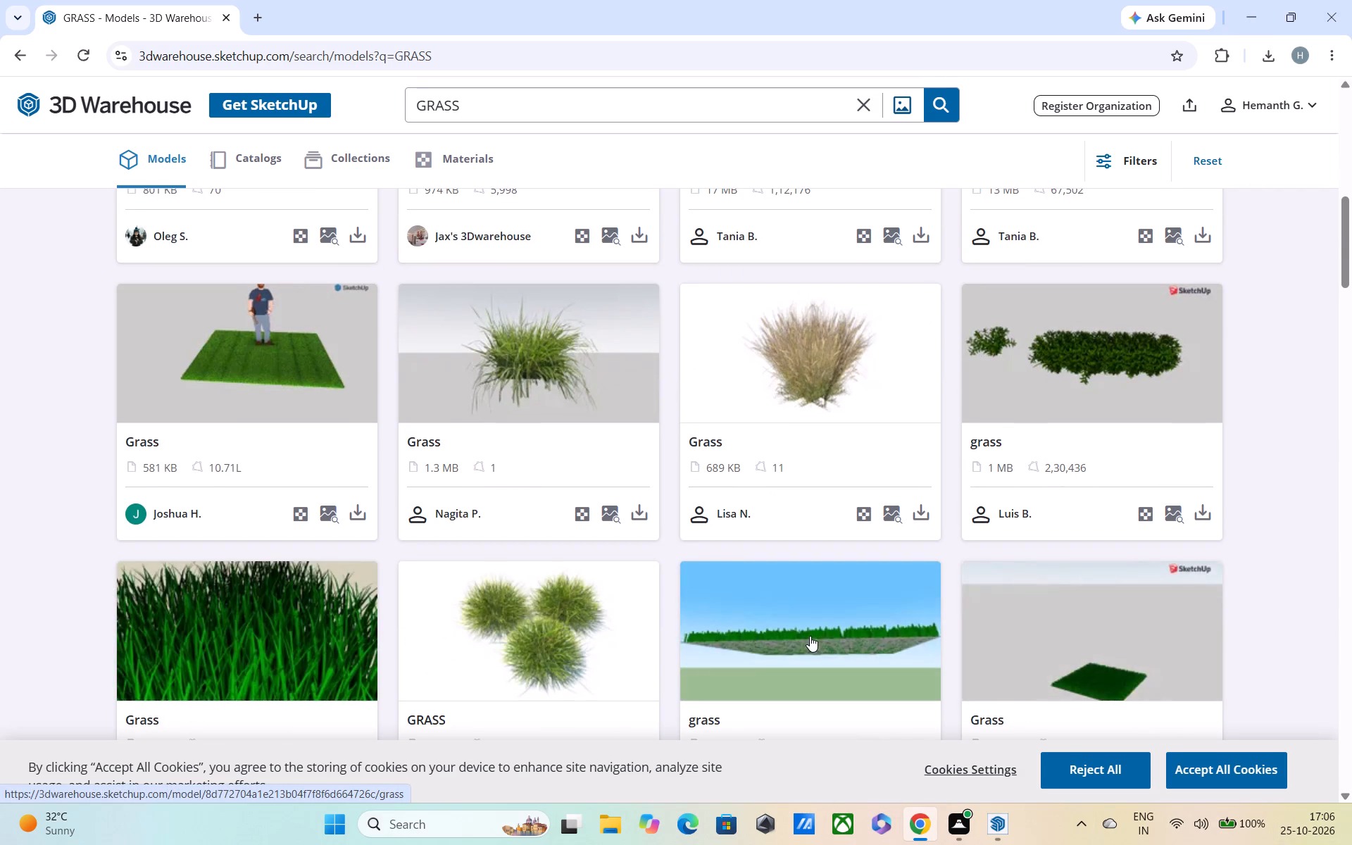
scroll(776, 601, "up", 1)
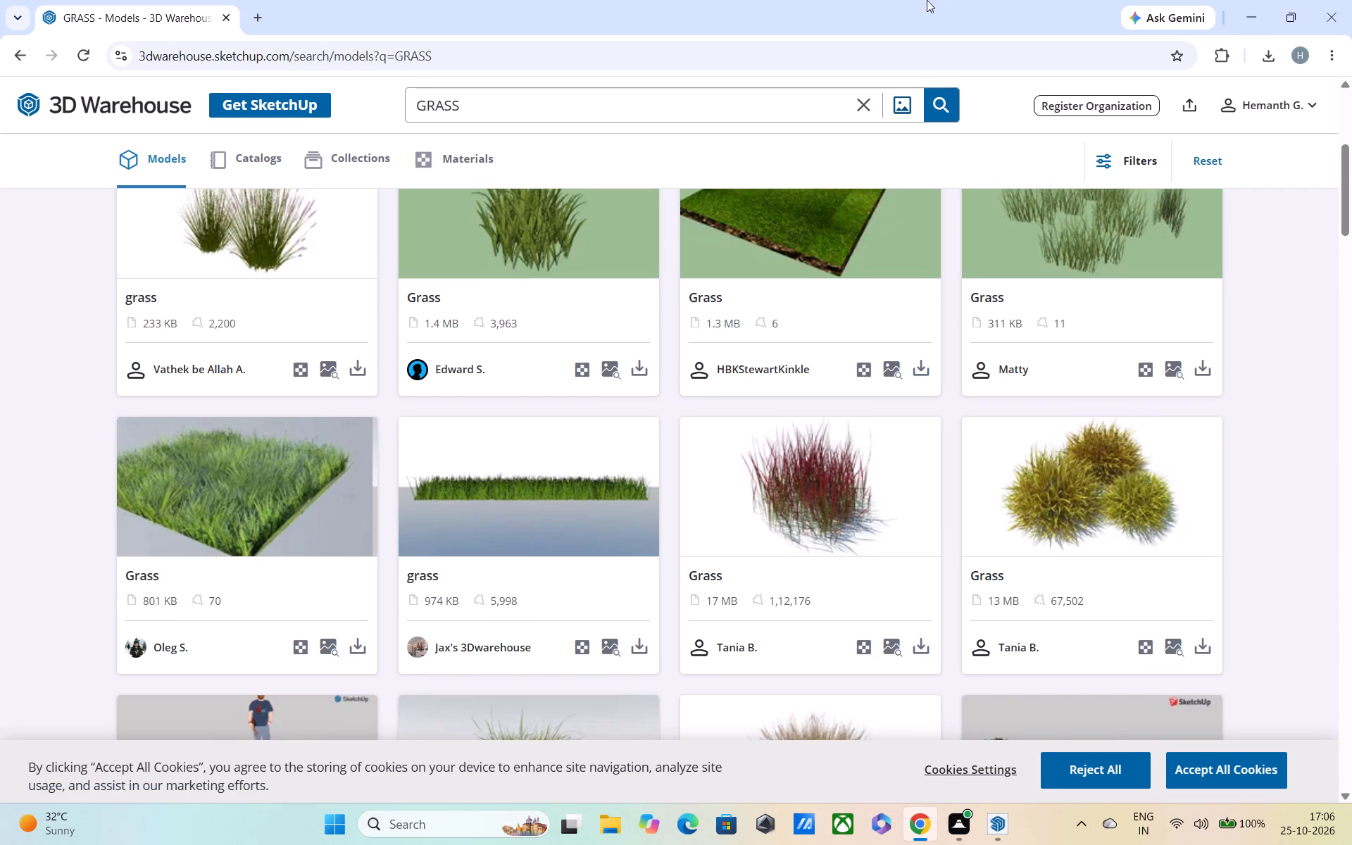
scroll(992, 0, "up", 1)
scroll(846, 161, "up", 1)
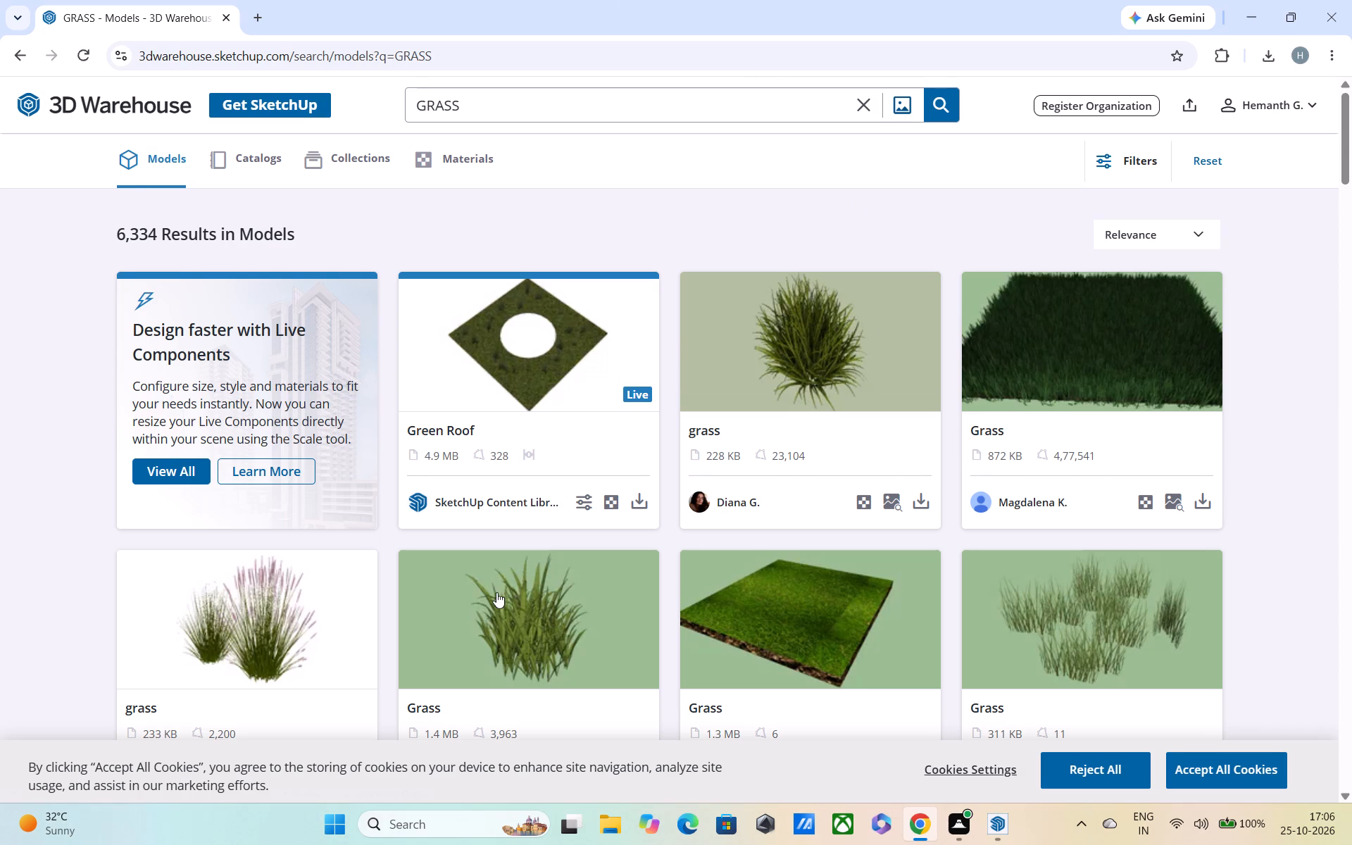
scroll(496, 592, "down", 1)
scroll(689, 491, "down", 2)
scroll(860, 487, "up", 4)
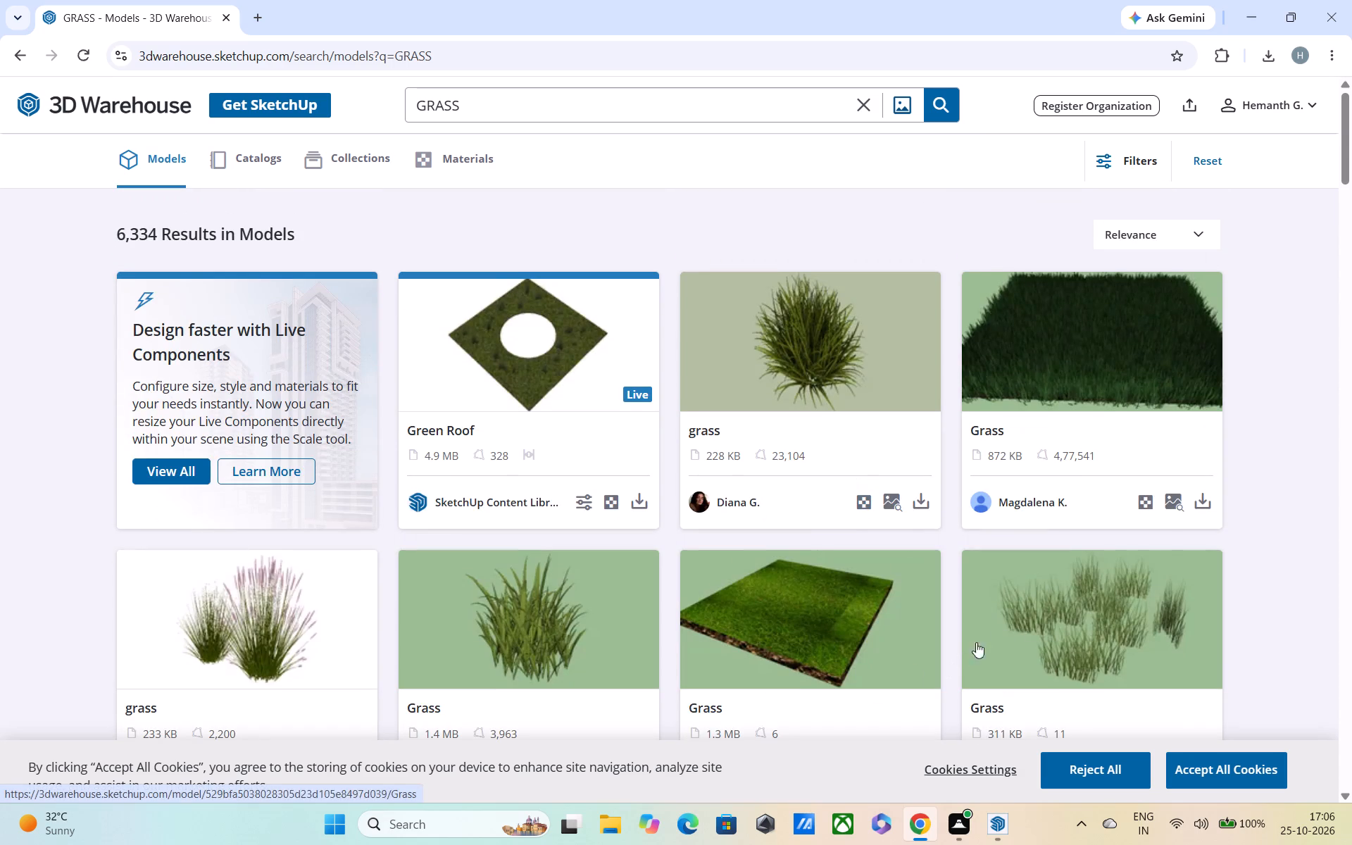
Download the 311 KB scattered-tufts Grass model and the 13 MB yellow-green clumps Grass model as SketchUp files.
scroll(1040, 610, "down", 1)
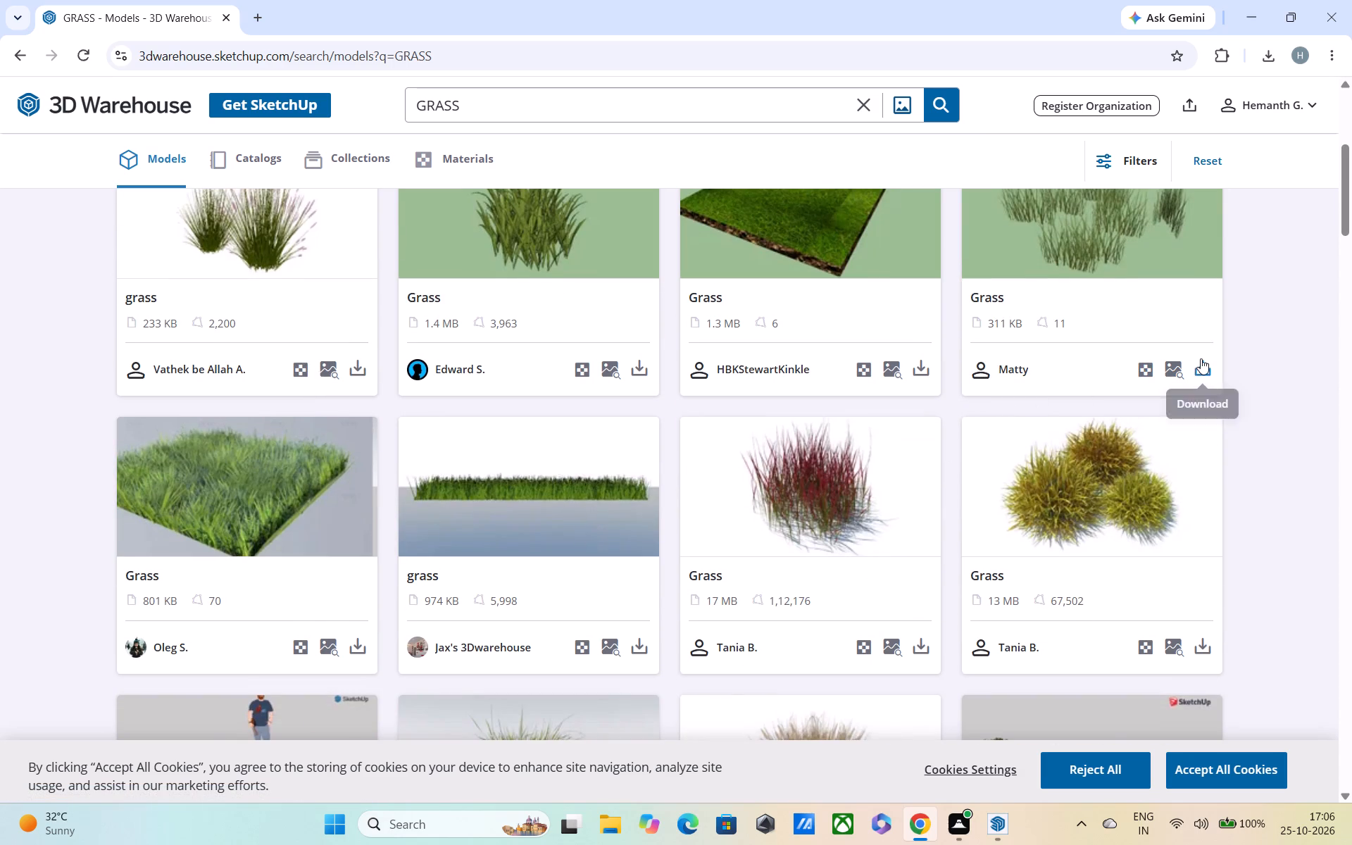
left_click(1201, 358)
left_click(1131, 408)
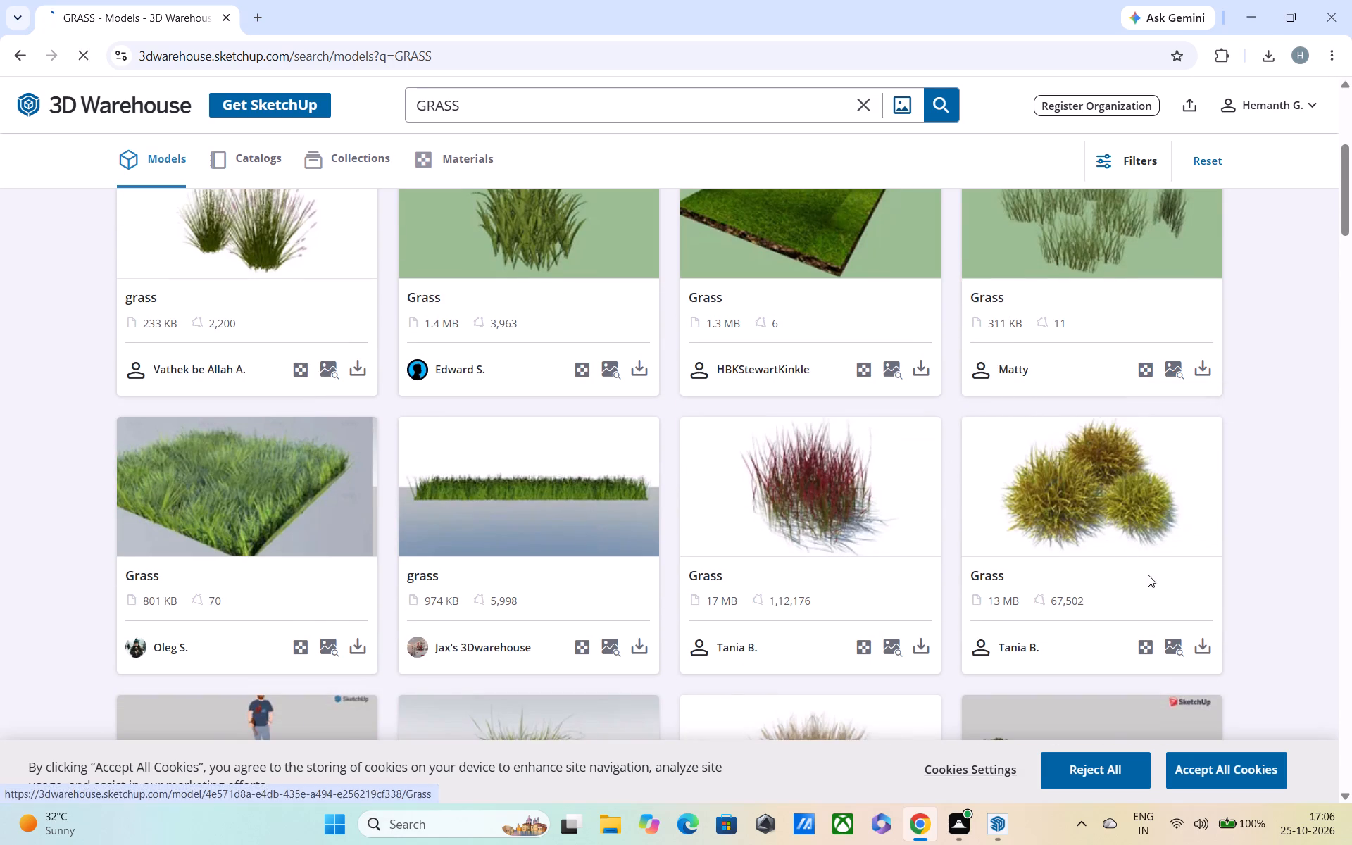
left_click(1195, 641)
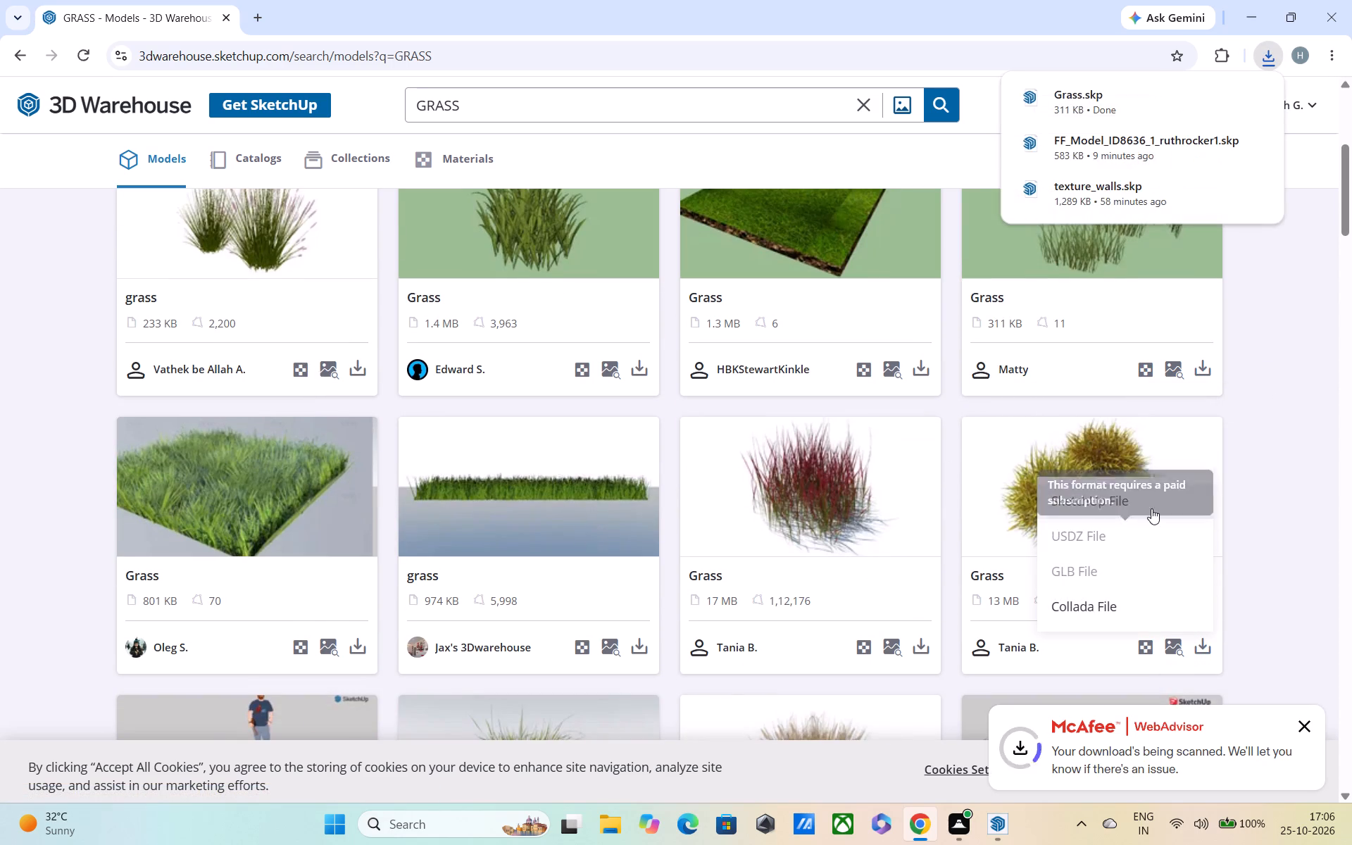
left_click(1149, 504)
Download the 1.4 MB single-tuft Grass model and the 233 KB pink-plumed grass model as SketchUp files.
scroll(804, 477, "up", 1)
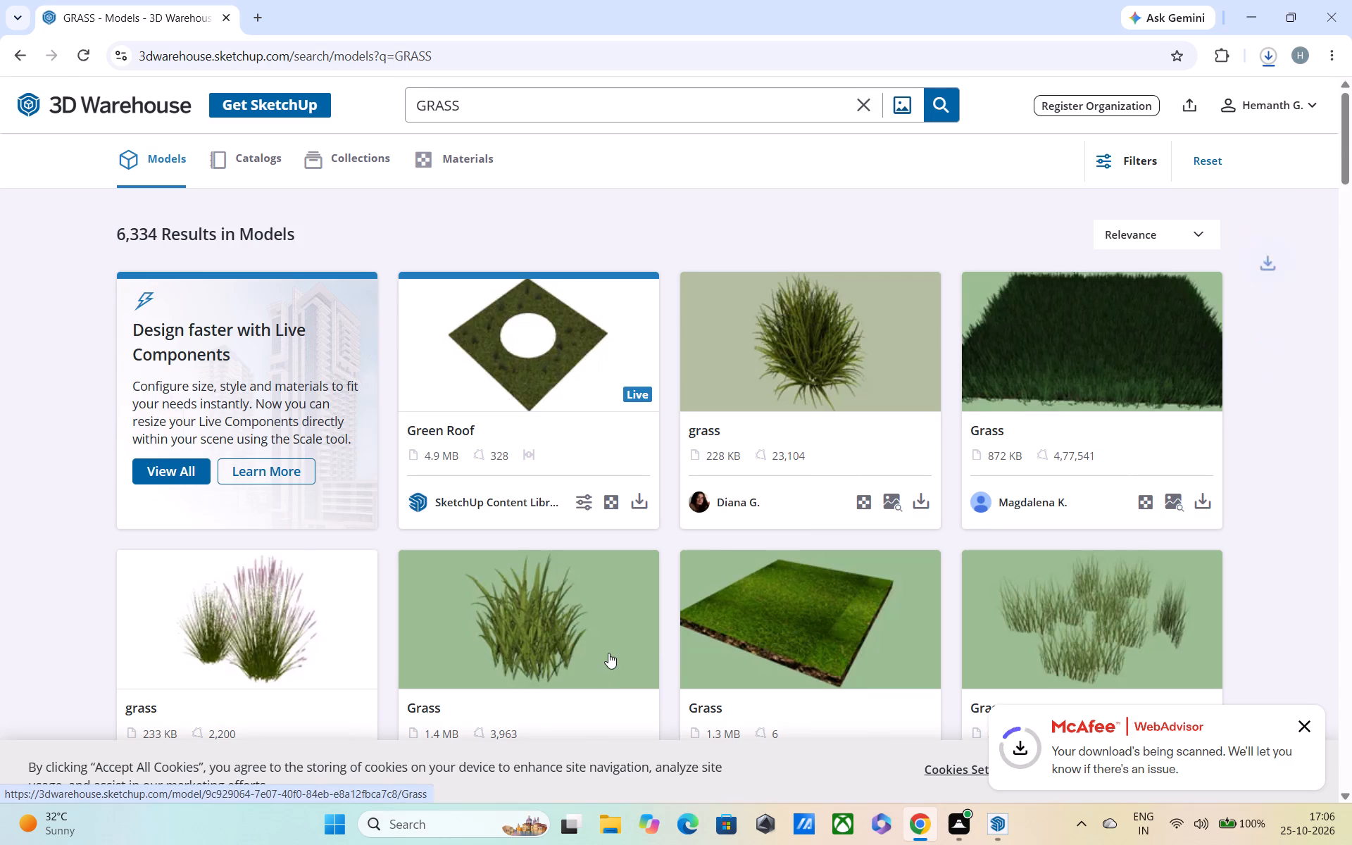
scroll(608, 652, "down", 1)
left_click(648, 373)
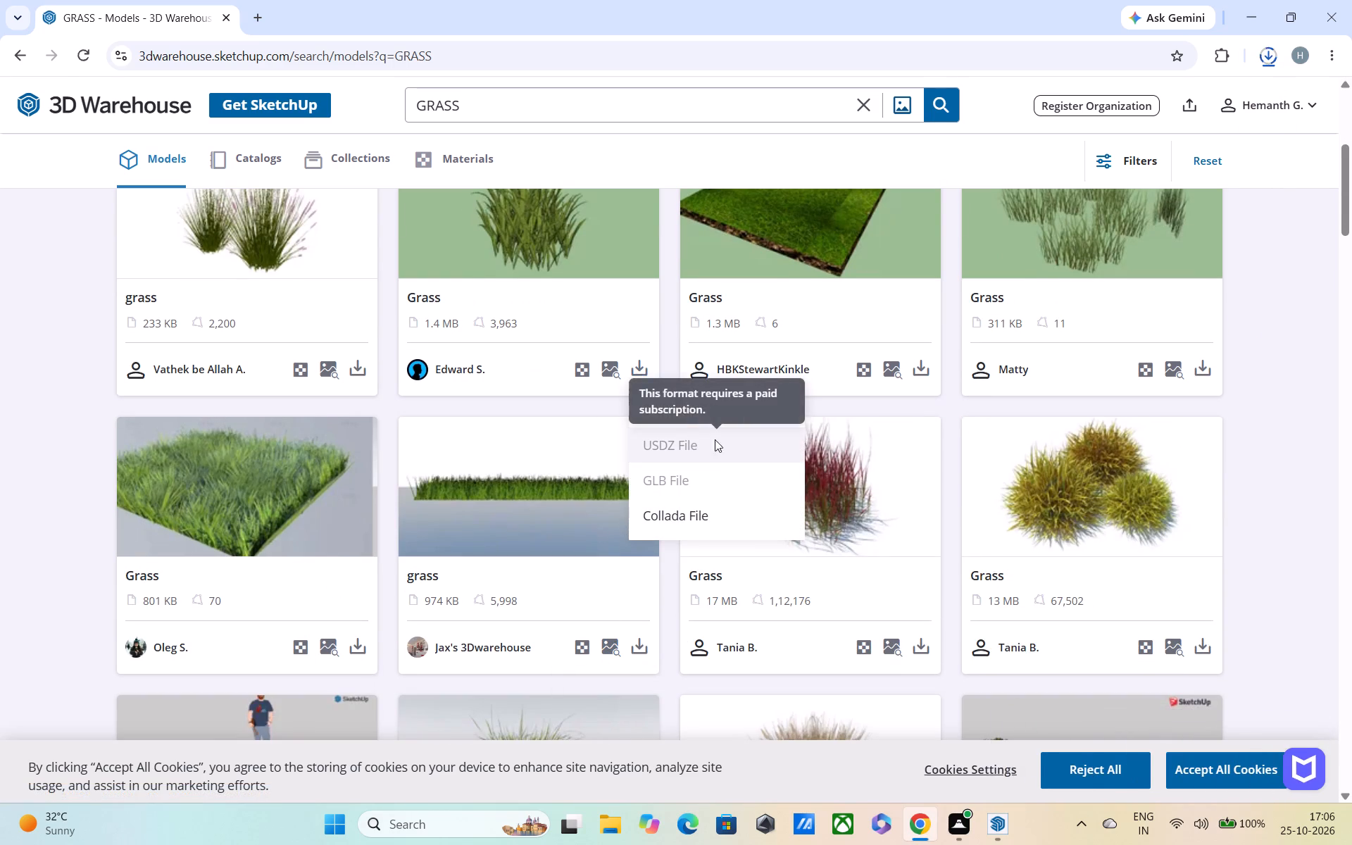
left_click(712, 411)
left_click(362, 362)
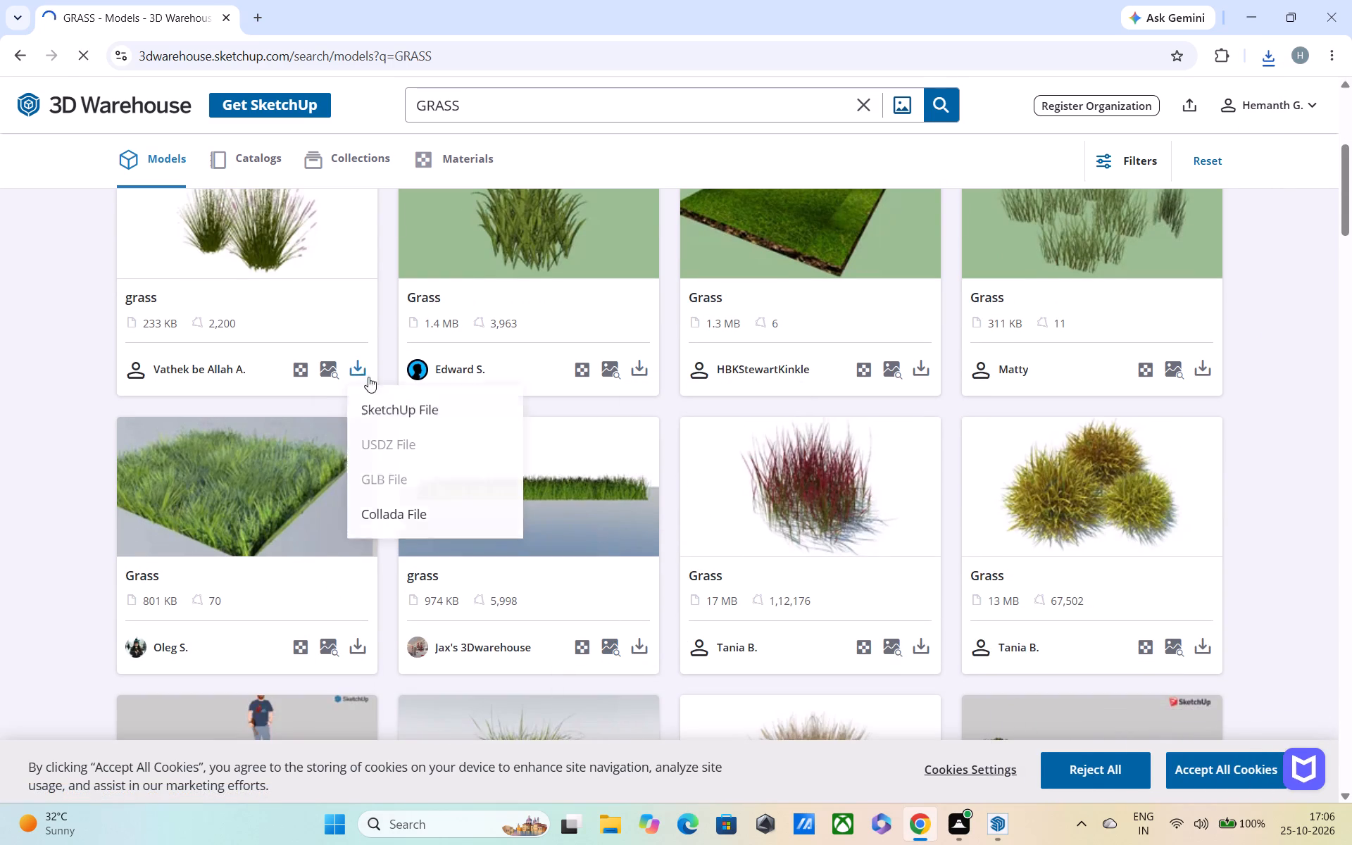
left_click(400, 404)
scroll(430, 414, "down", 1)
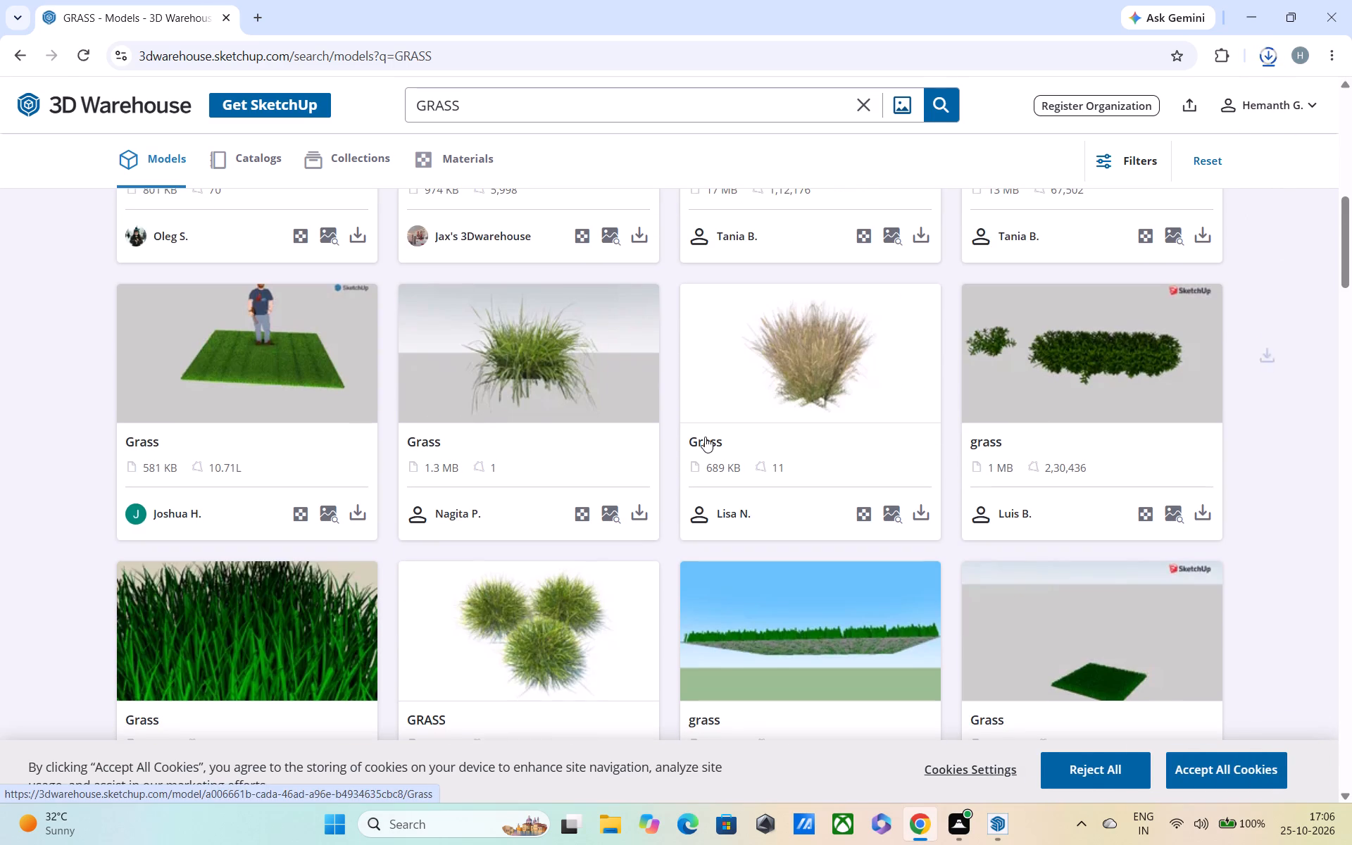
Download the 689 KB Grass model with the dry, feathery tuft as a SketchUp file.
left_click(924, 502)
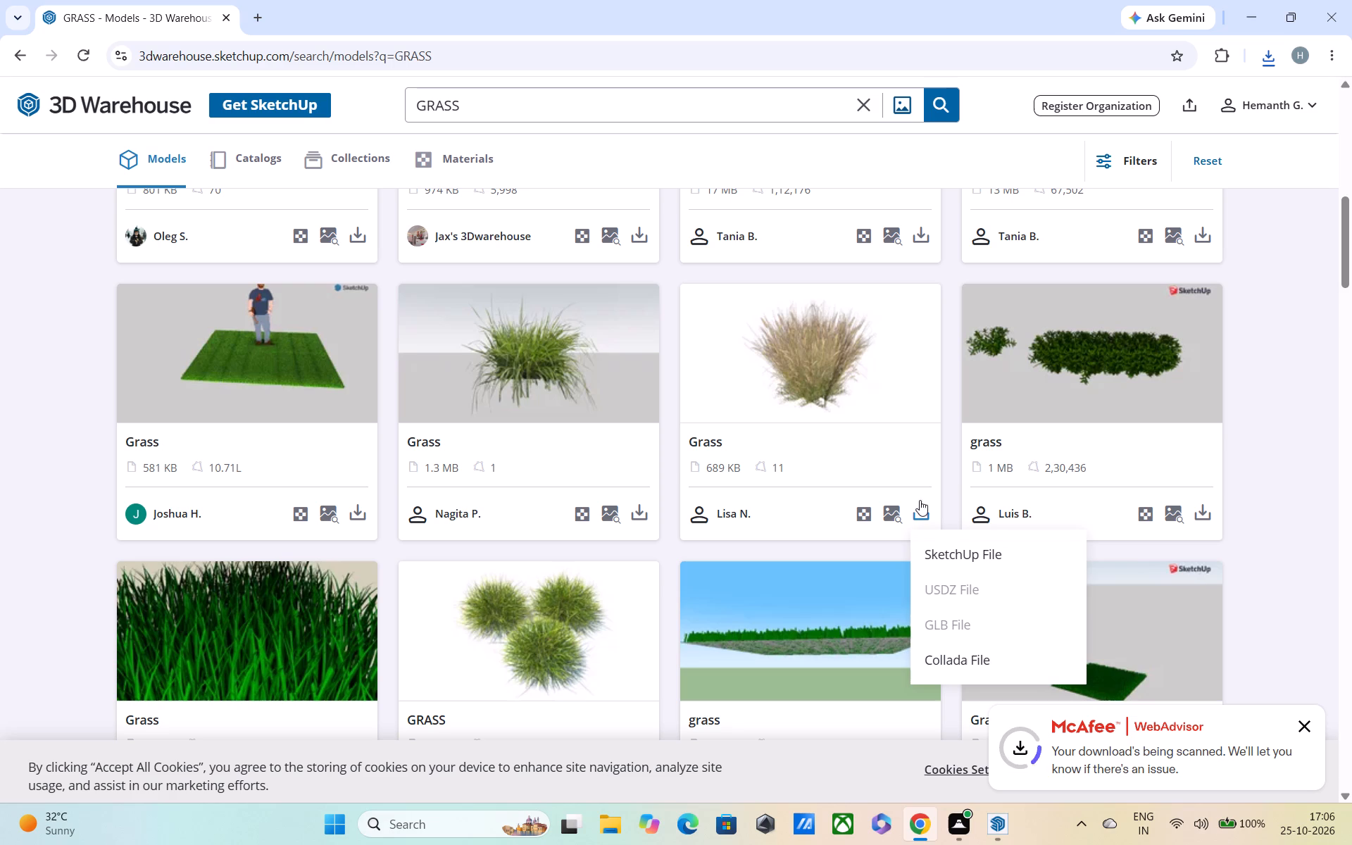
left_click(956, 552)
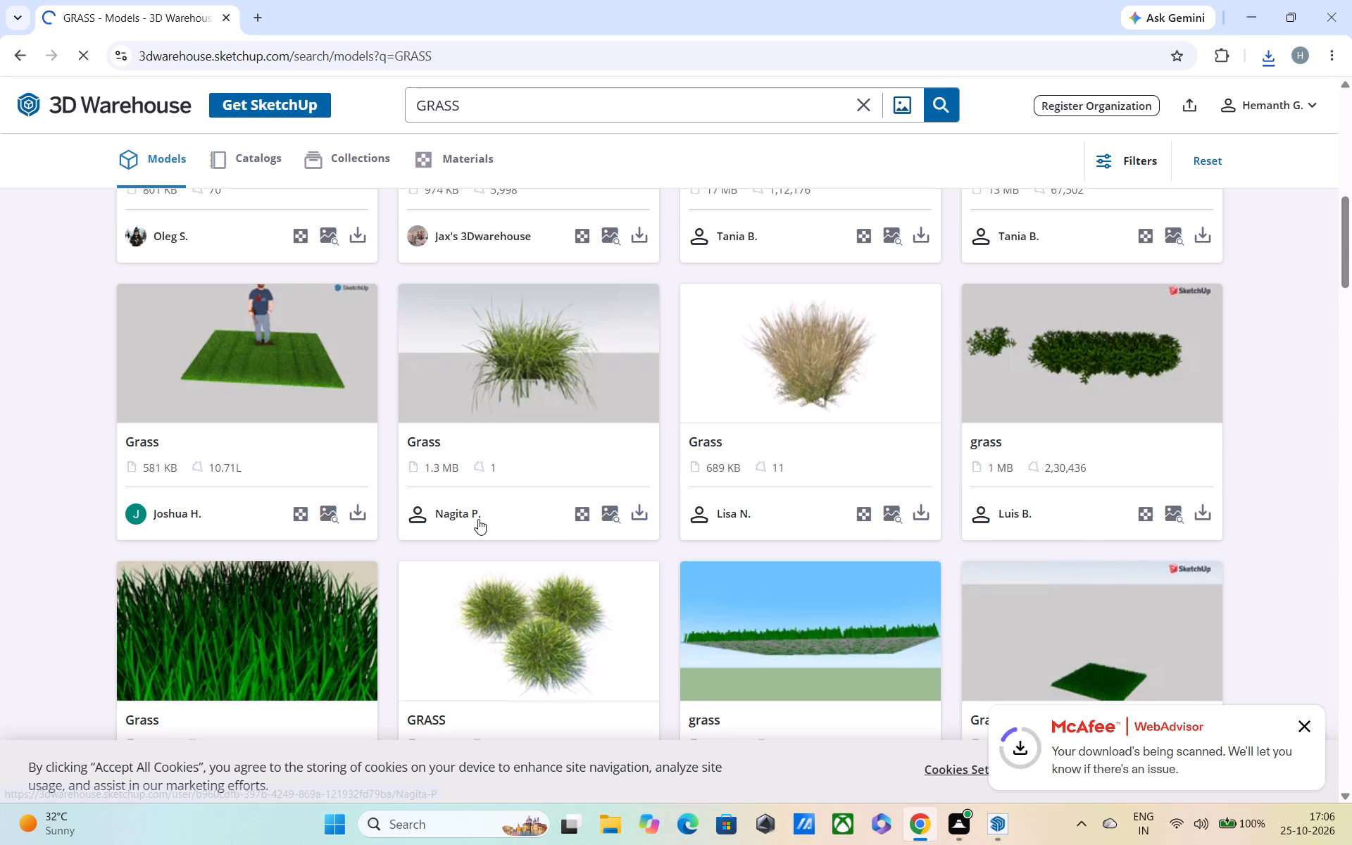
Download the 6 MB single-plant GRASS model and the 994 KB tall-stemmed Grasses model as SketchUp files.
scroll(478, 519, "down", 1)
scroll(684, 523, "down", 2)
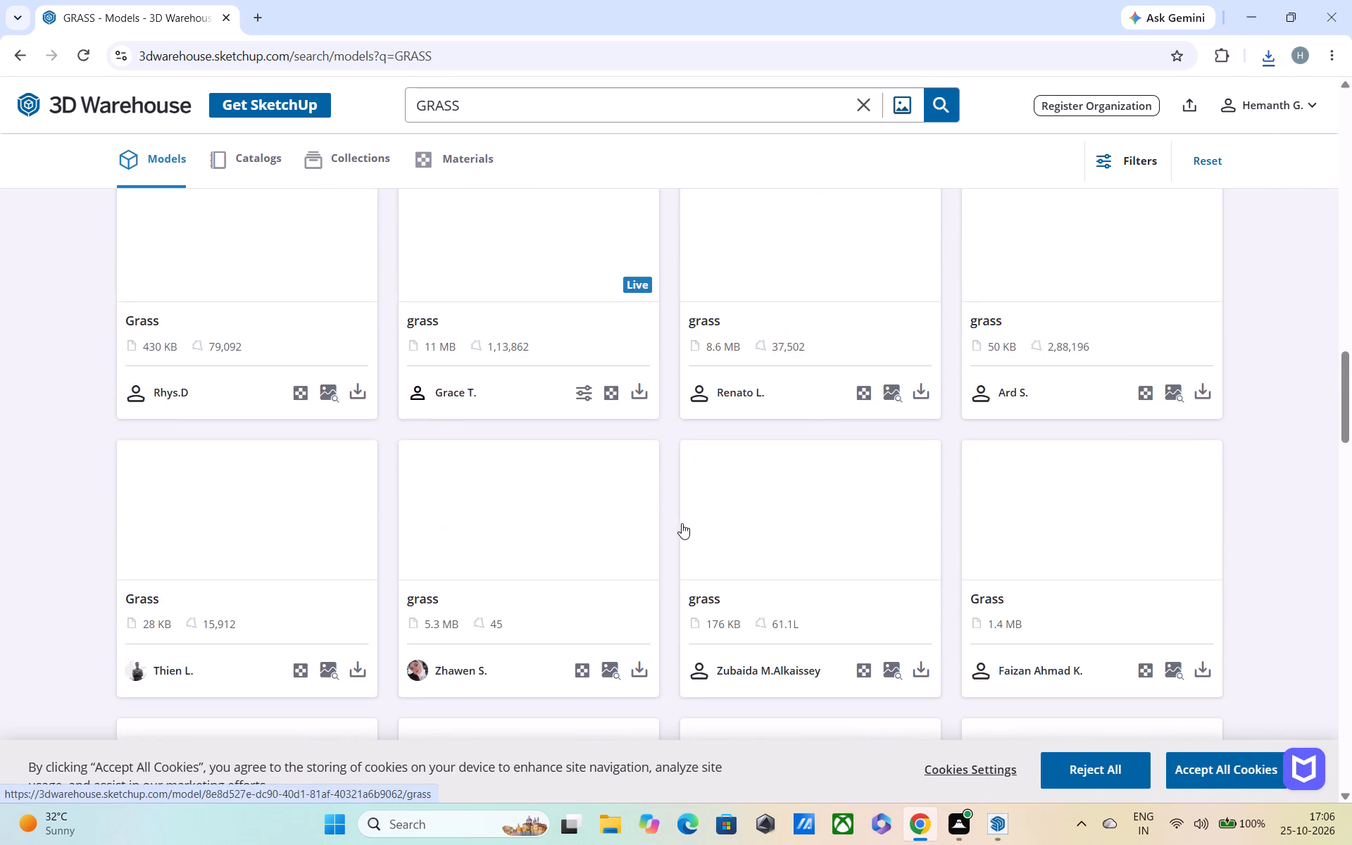
scroll(672, 520, "up", 2)
scroll(672, 520, "down", 1)
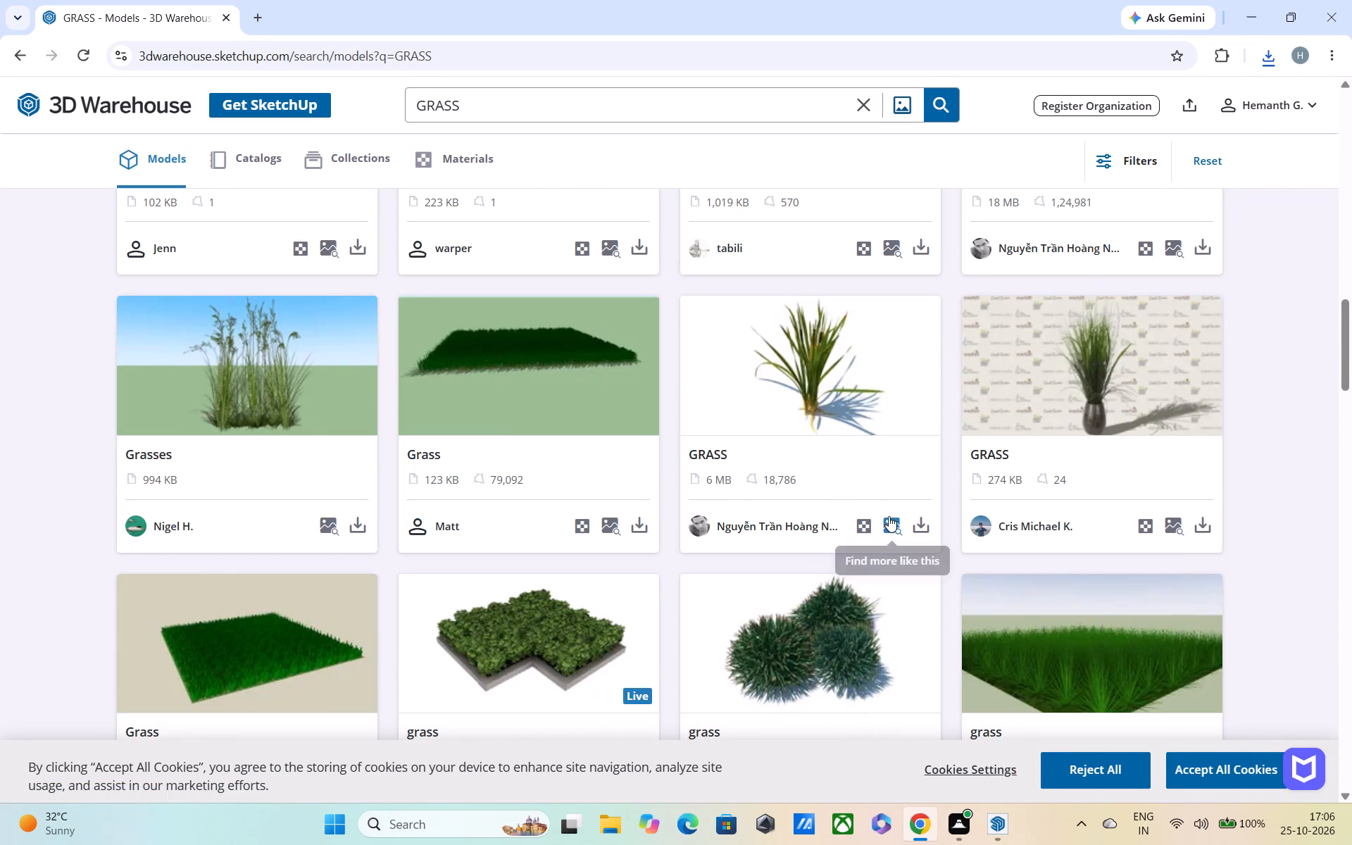
left_click(920, 523)
left_click(932, 570)
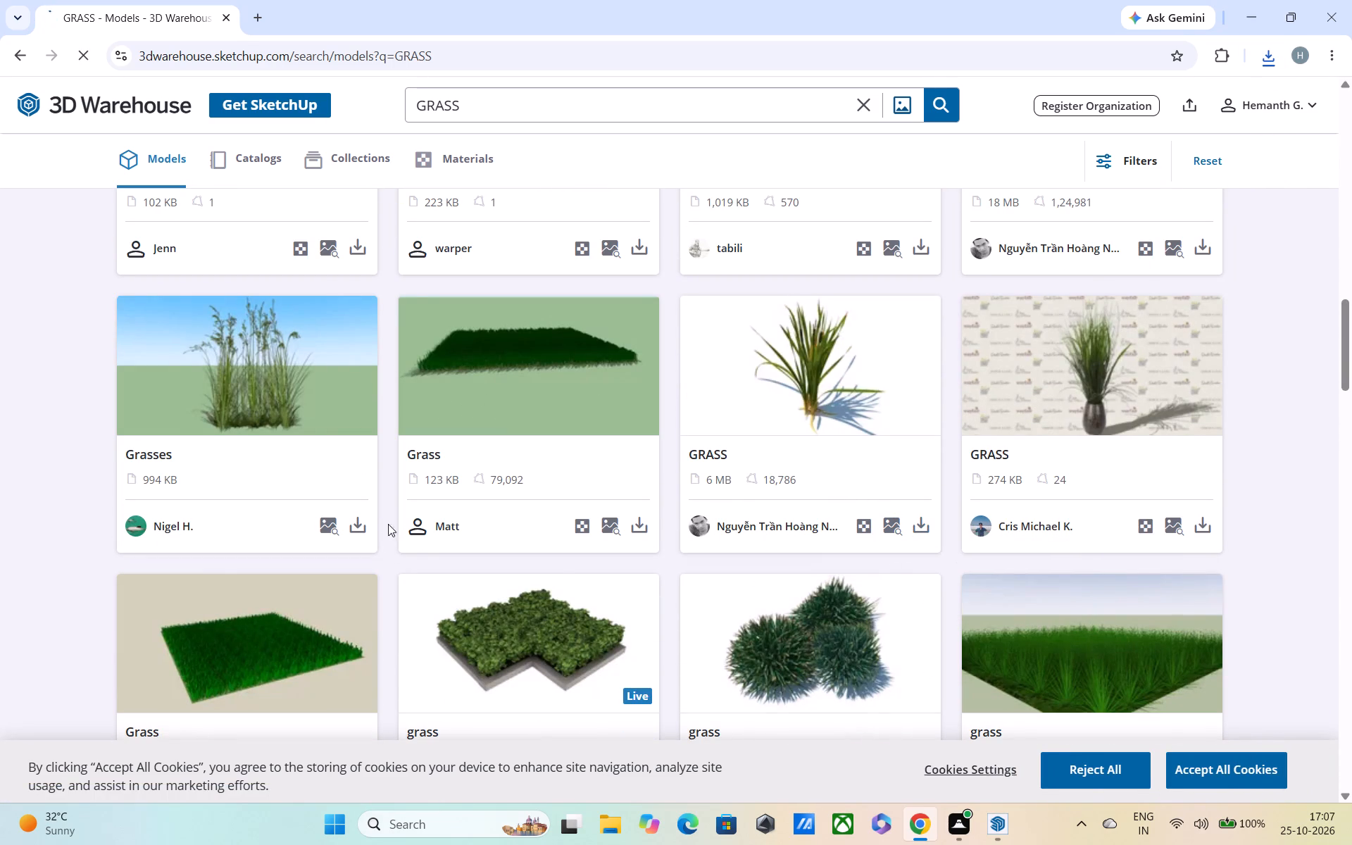
left_click(359, 517)
left_click(403, 556)
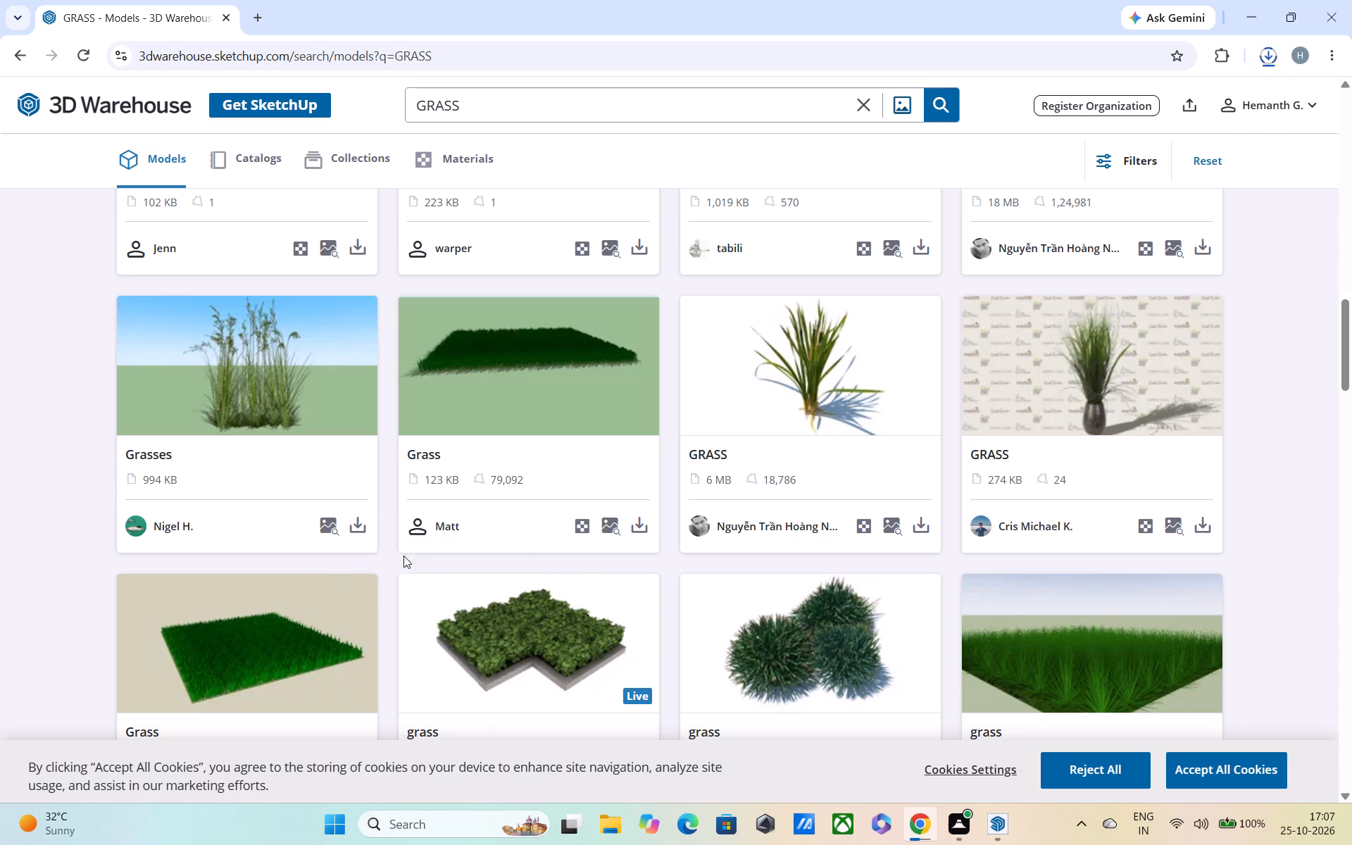
Look through more grass results and search the model library for TREE.
scroll(987, 531, "down", 1)
scroll(827, 545, "down", 1)
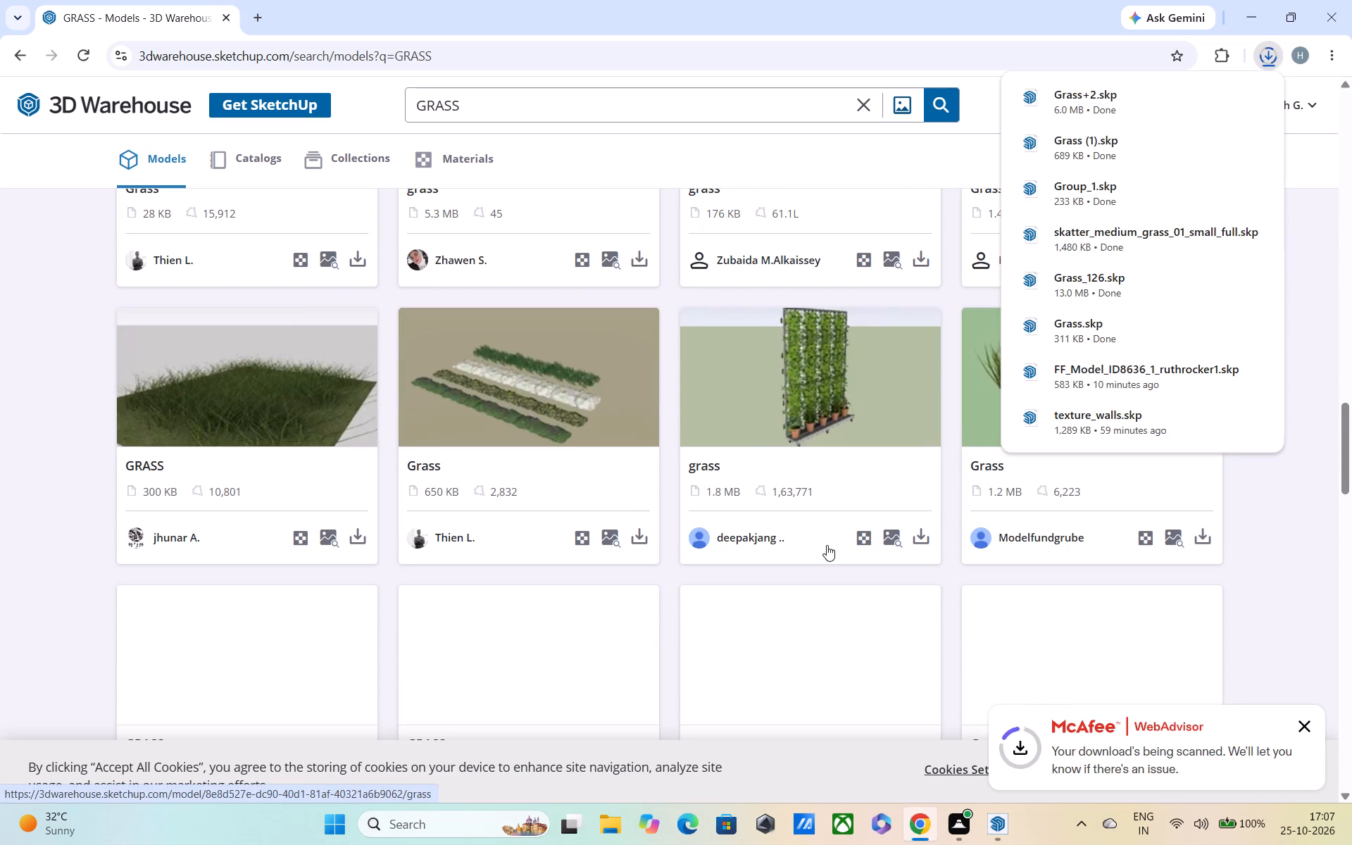
scroll(783, 544, "down", 1)
scroll(783, 544, "up", 1)
scroll(783, 544, "down", 1)
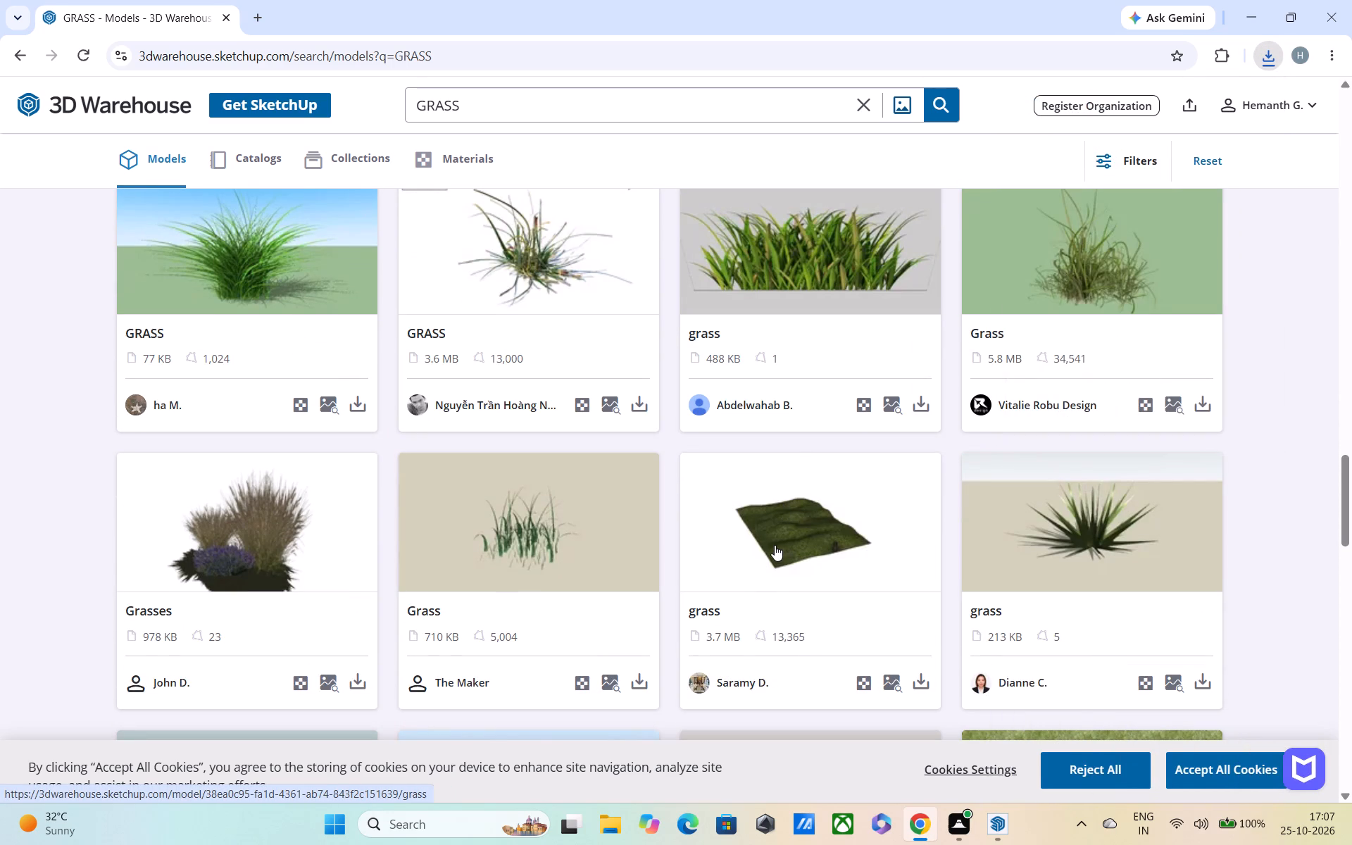
left_click(627, 110)
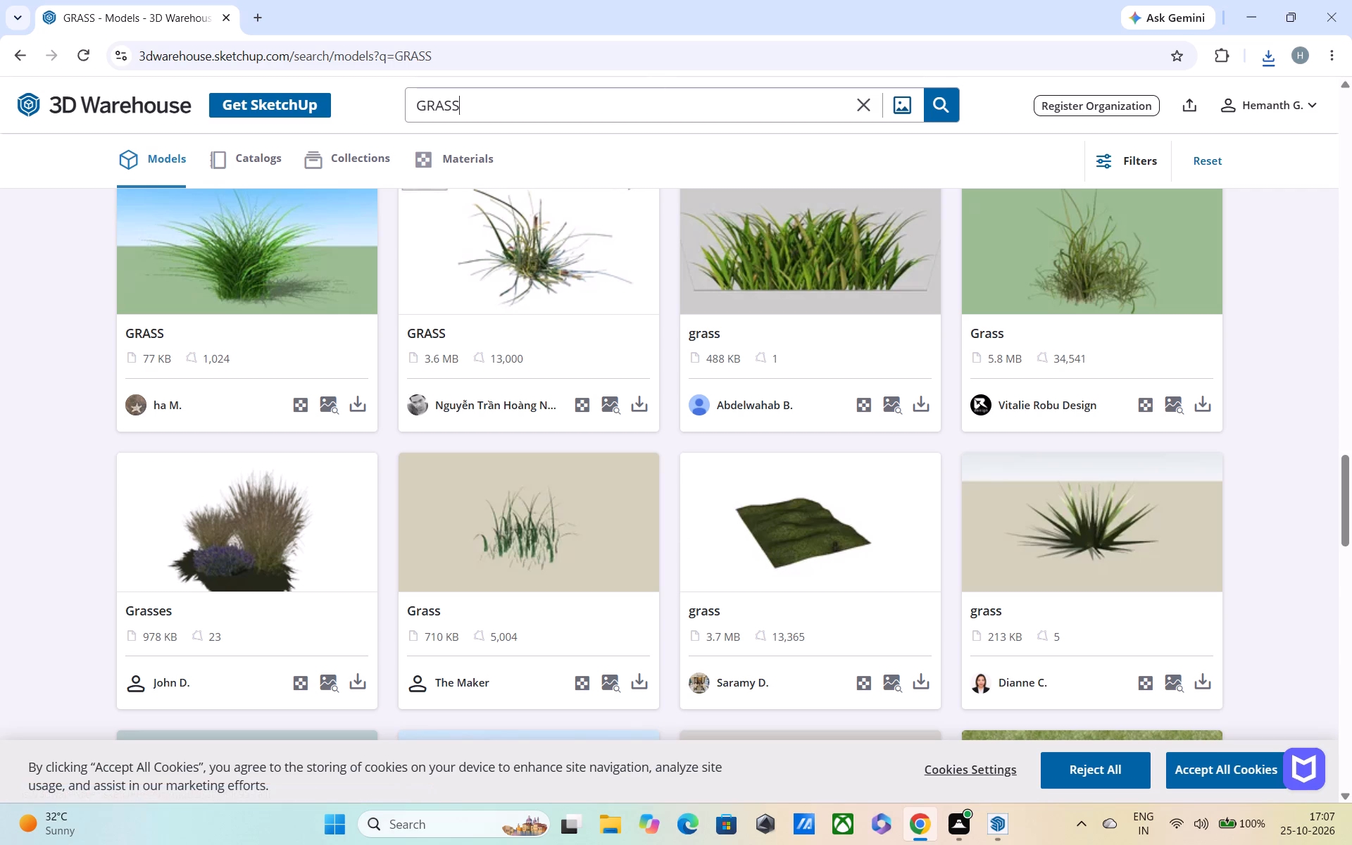
key("BackSpace")
key("BackSpace")
key("BackSpace")
key("BackSpace")
key("BackSpace")
key("BackSpace")
key("BackSpace")
key("BackSpace")
key("BackSpace")
key("BackSpace")
key("BackSpace")
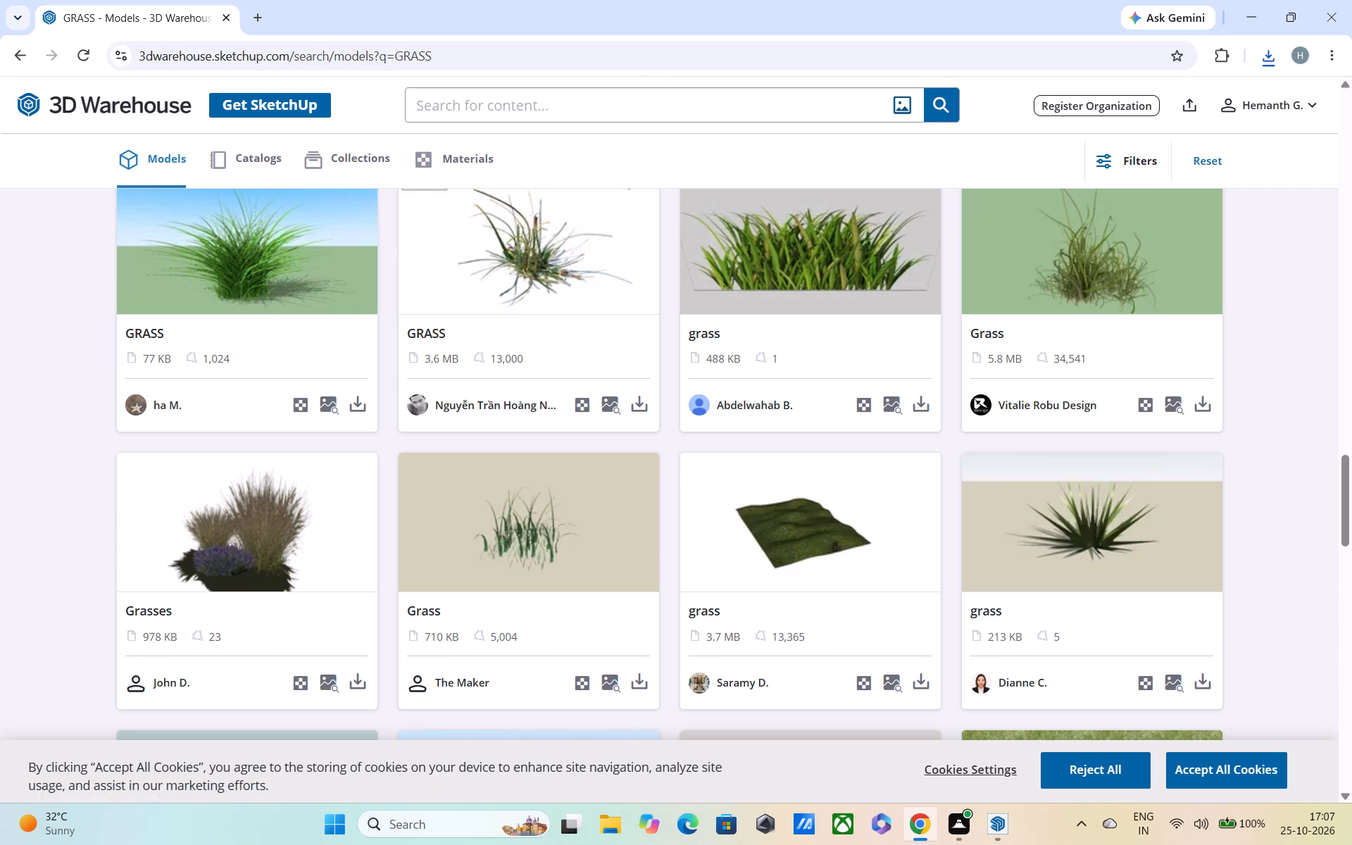
type("TREE")
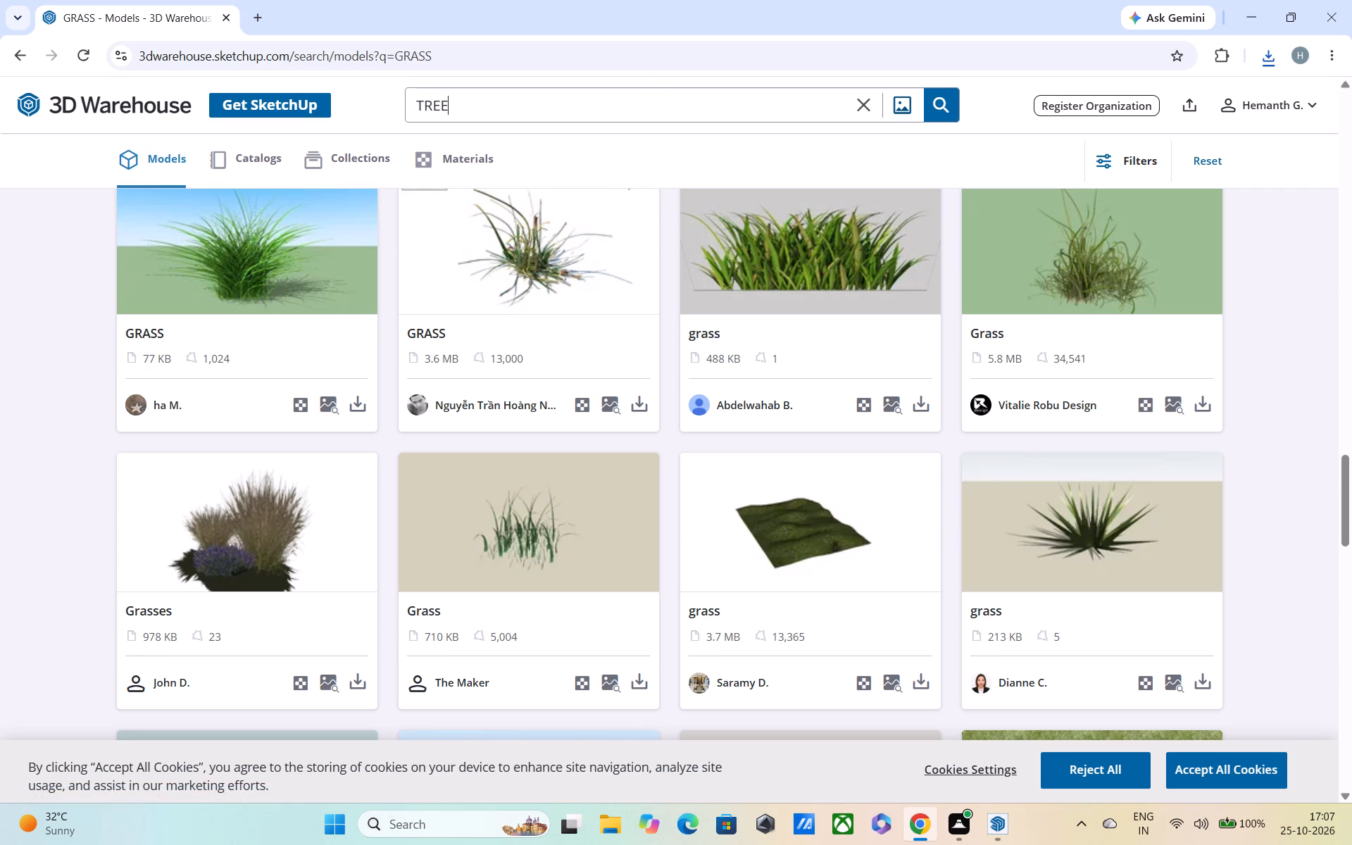
key("Return")
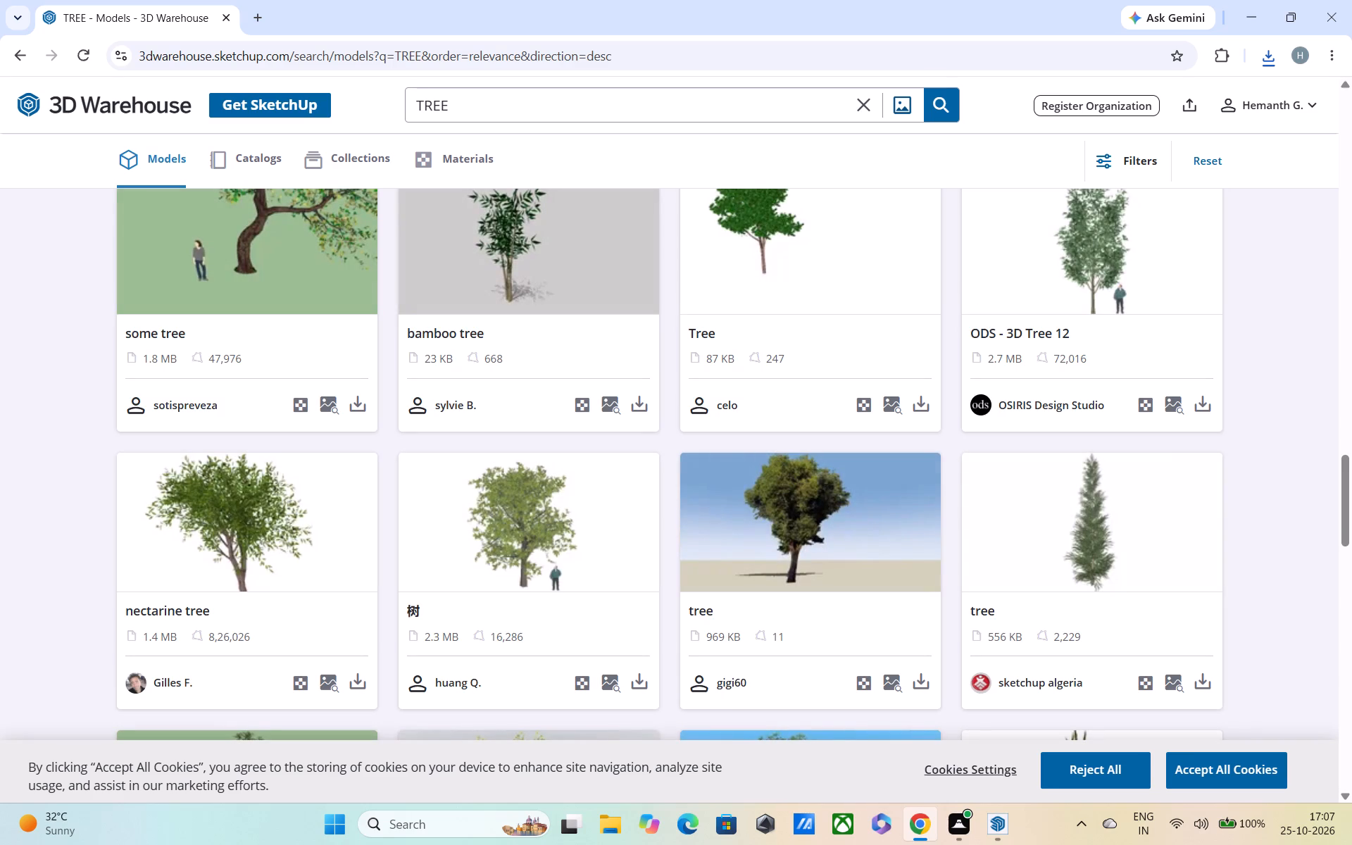
Browse the tree model results, loading more of them, for trees that suit the house exterior.
scroll(643, 41, "up", 1)
scroll(643, 38, "down", 2)
scroll(613, 223, "down", 2)
left_click(608, 106)
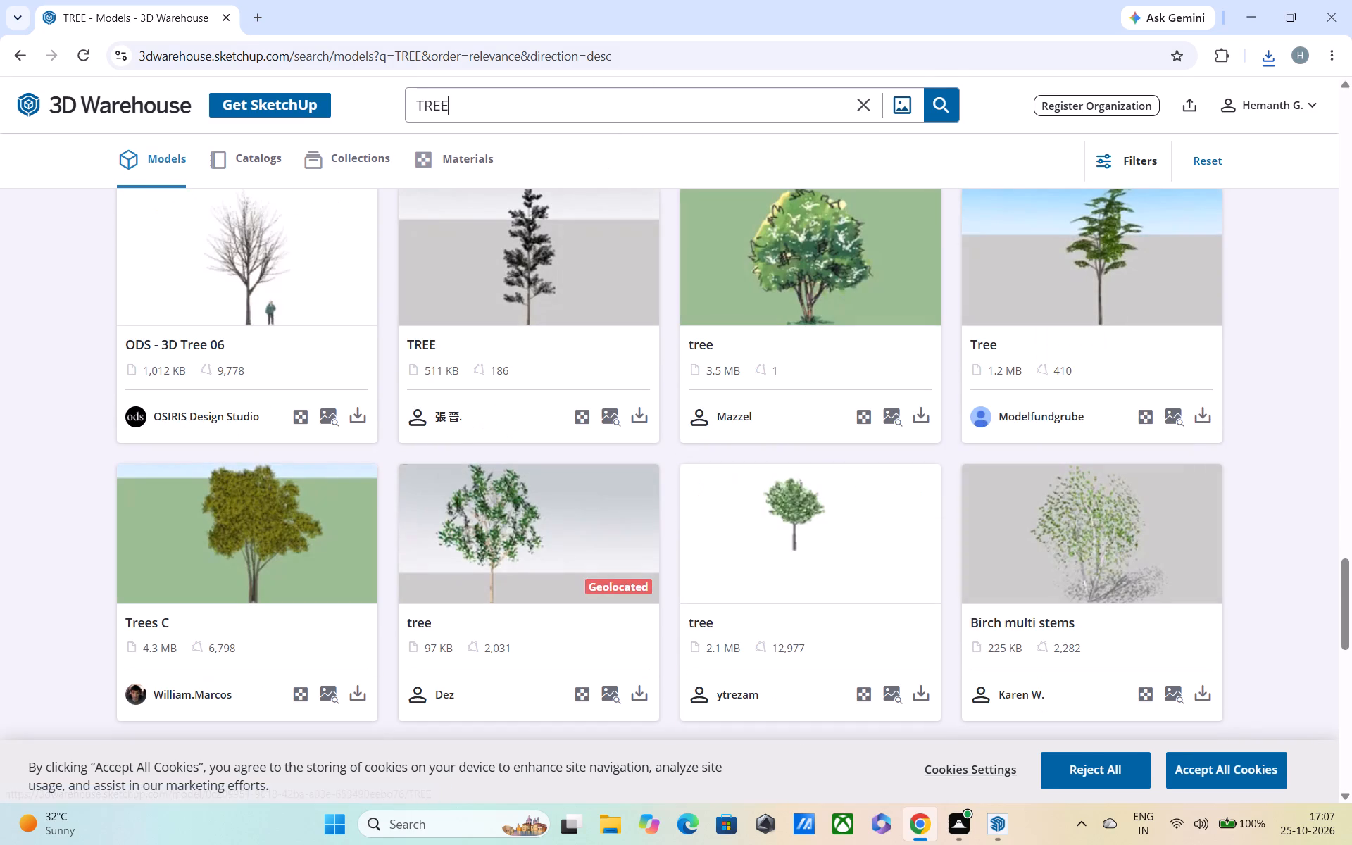
scroll(597, 347, "down", 1)
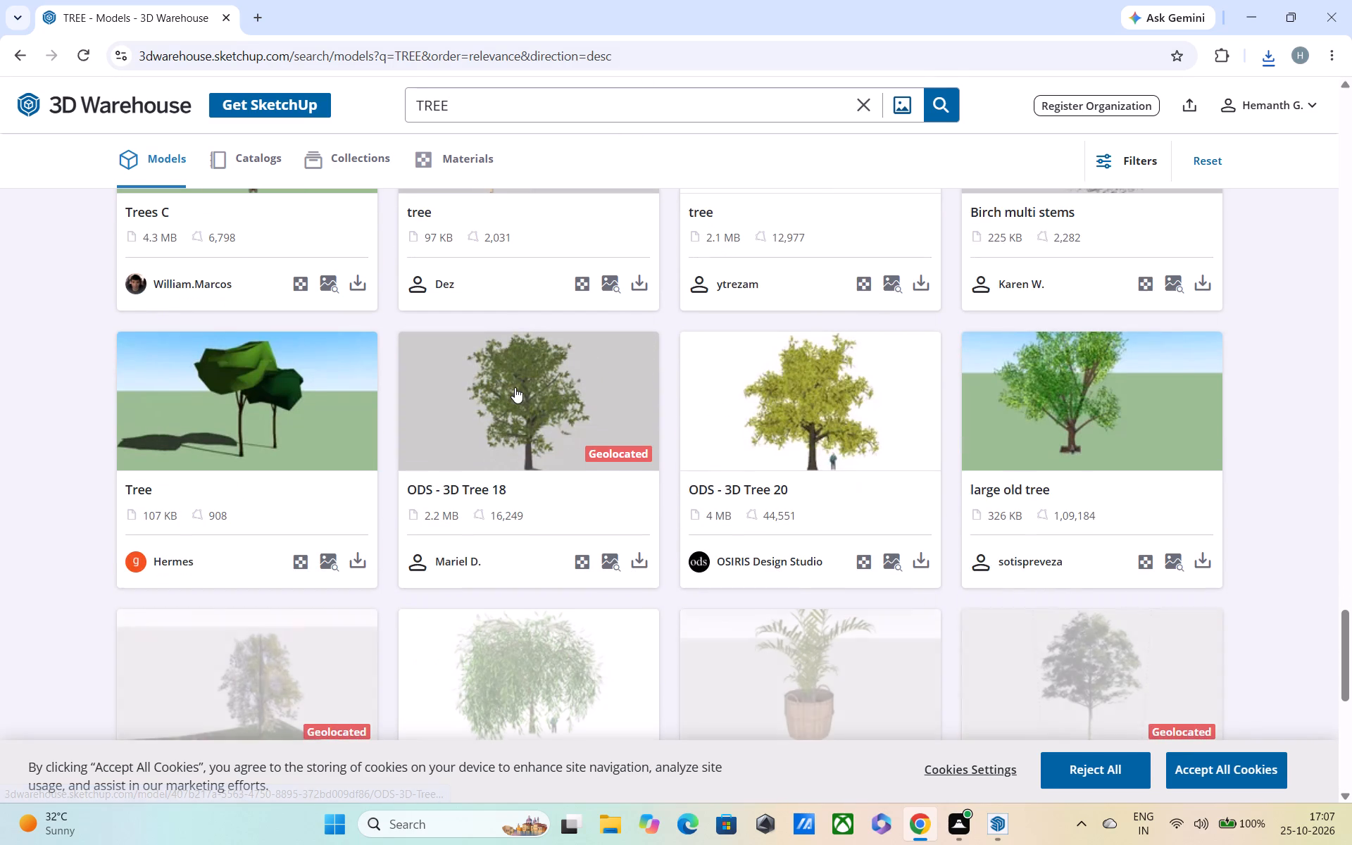
scroll(484, 380, "down", 1)
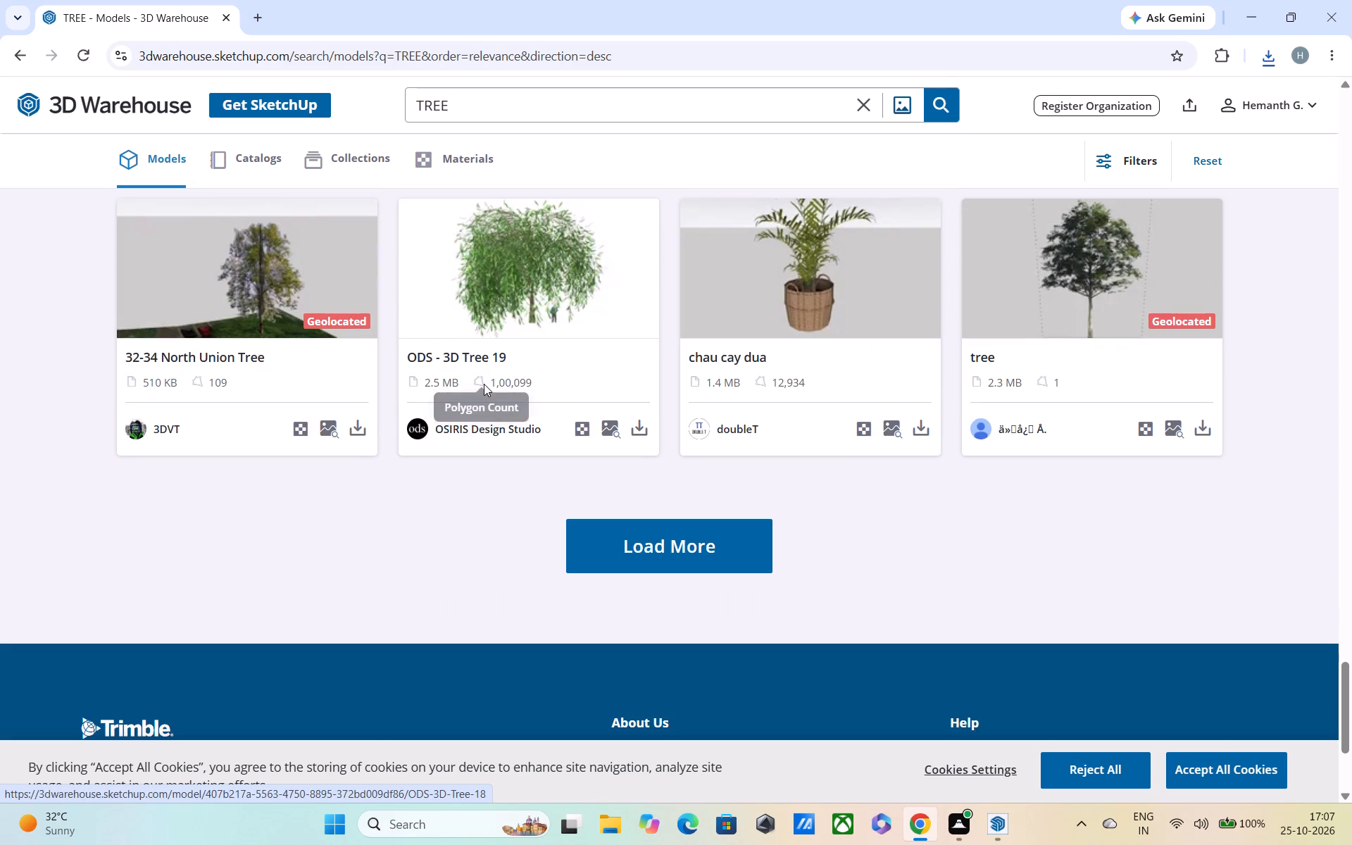
left_click(626, 534)
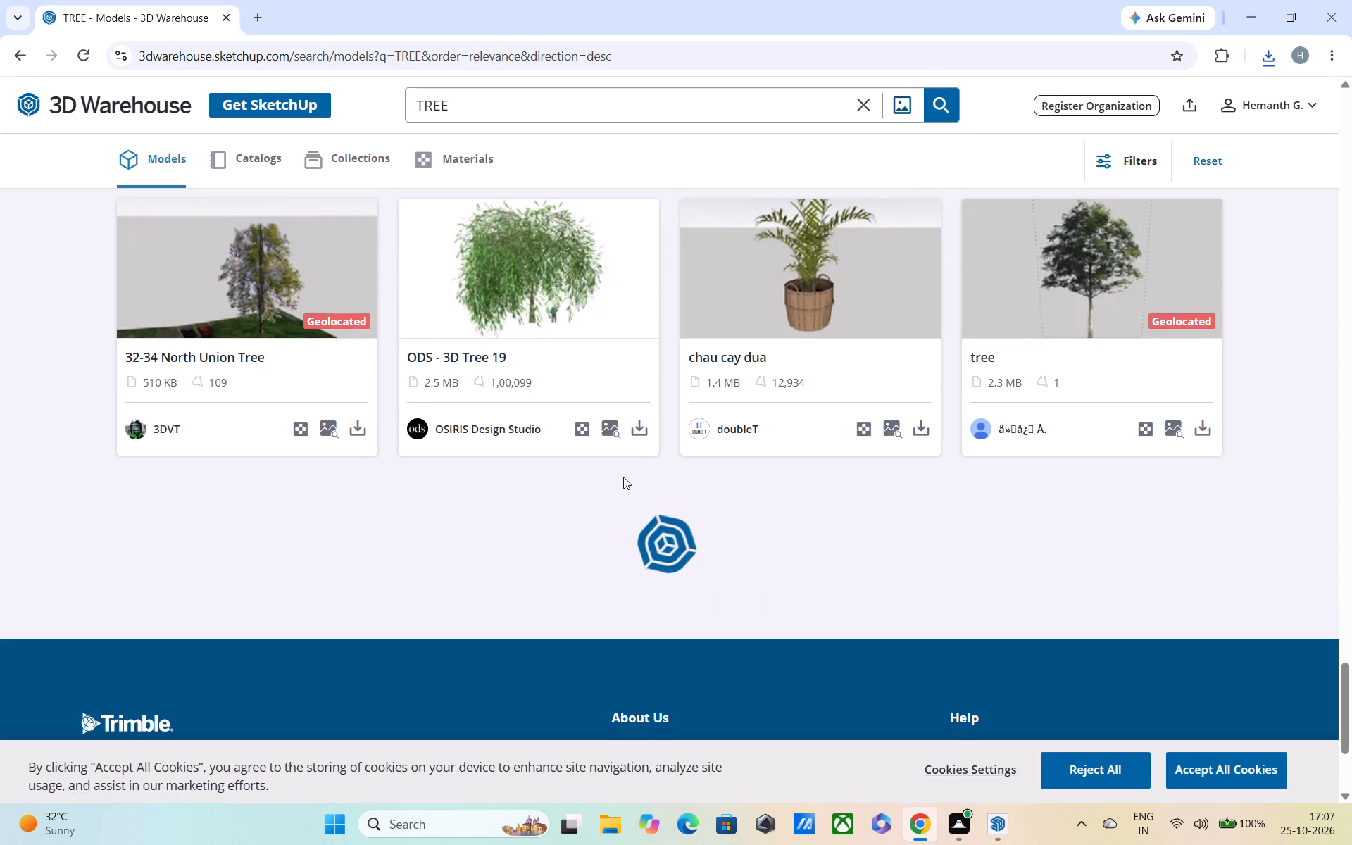
scroll(622, 475, "down", 1)
scroll(634, 378, "up", 1)
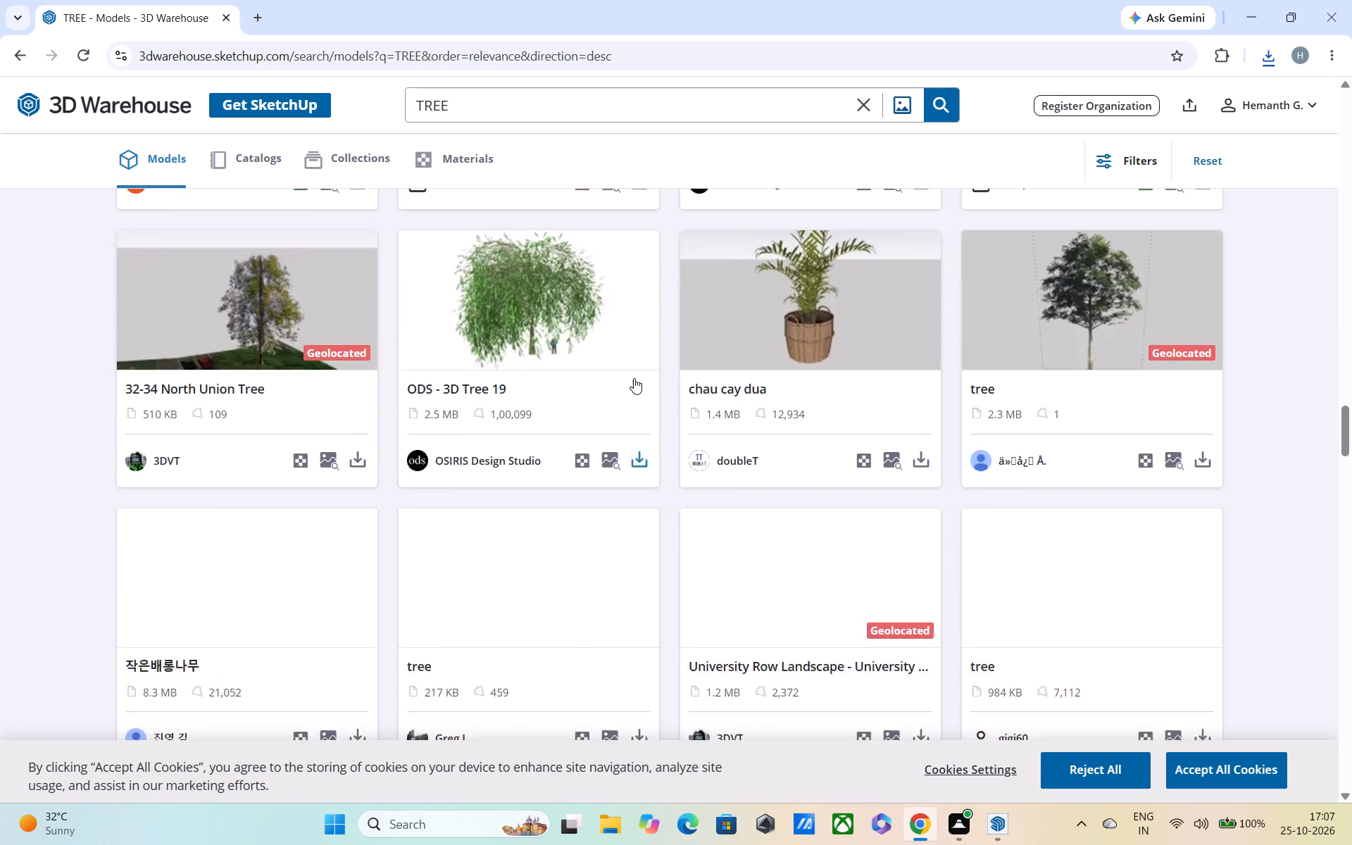
scroll(630, 389, "down", 3)
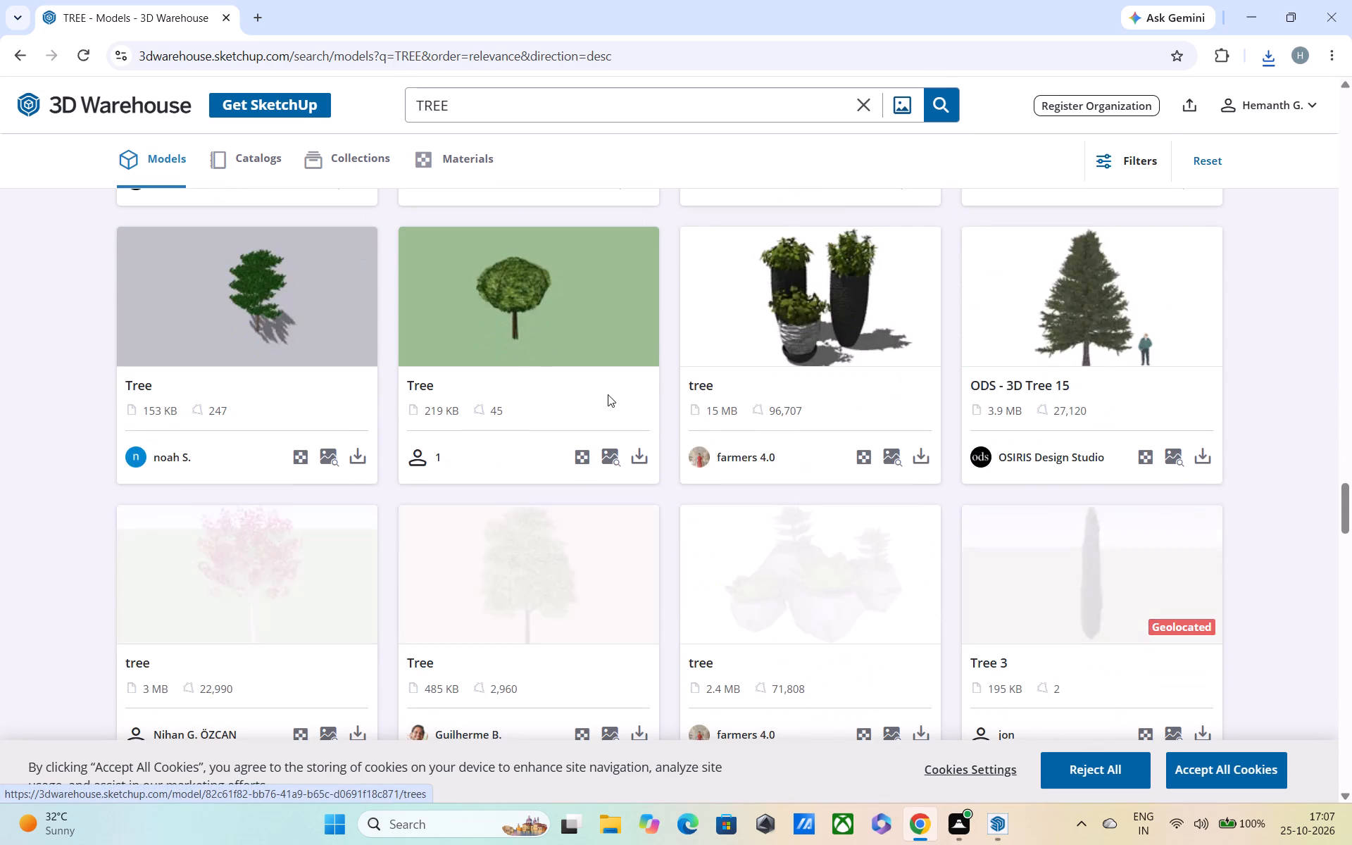
scroll(803, 397, "down", 3)
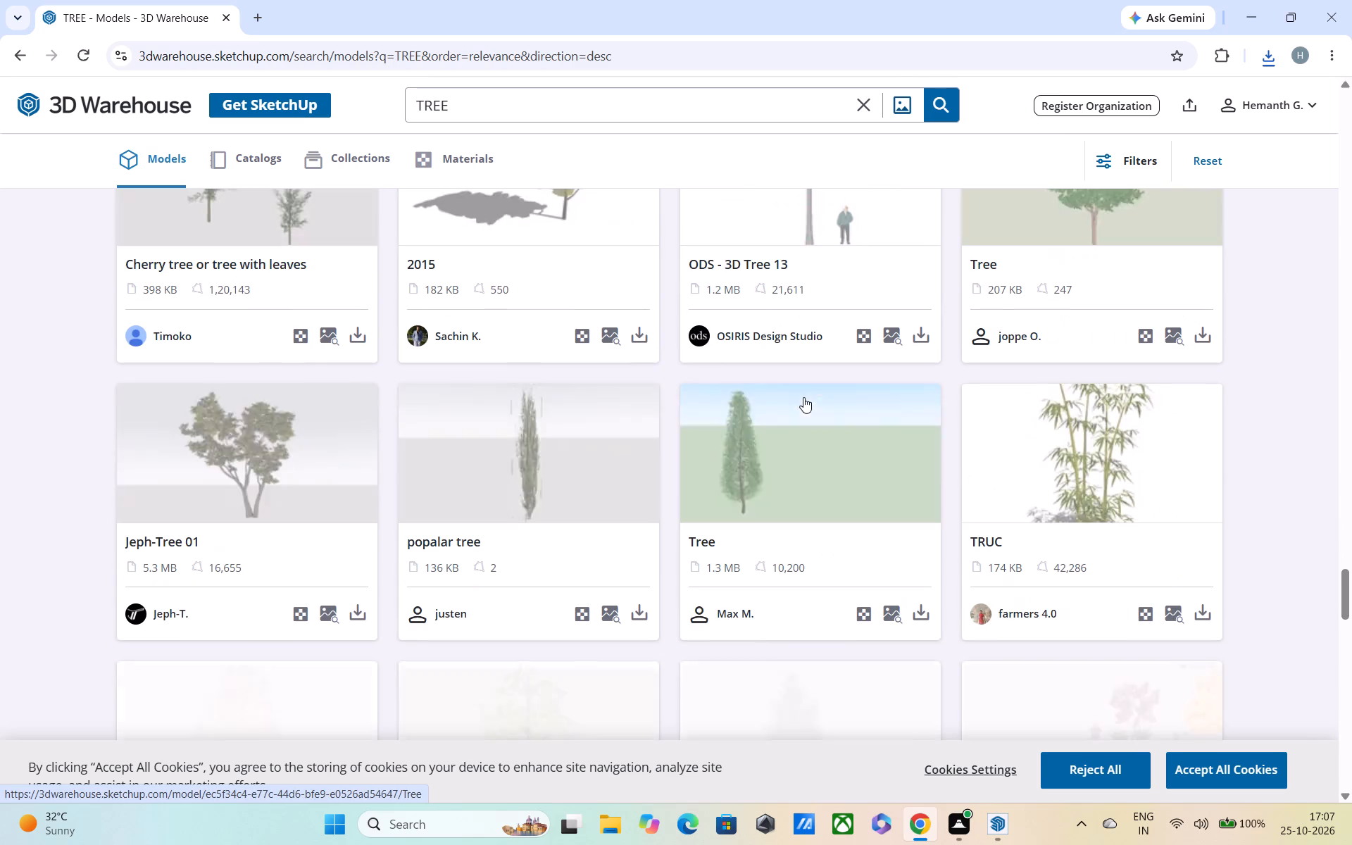
Search the model library for BANANA TREE.
left_click(651, 96)
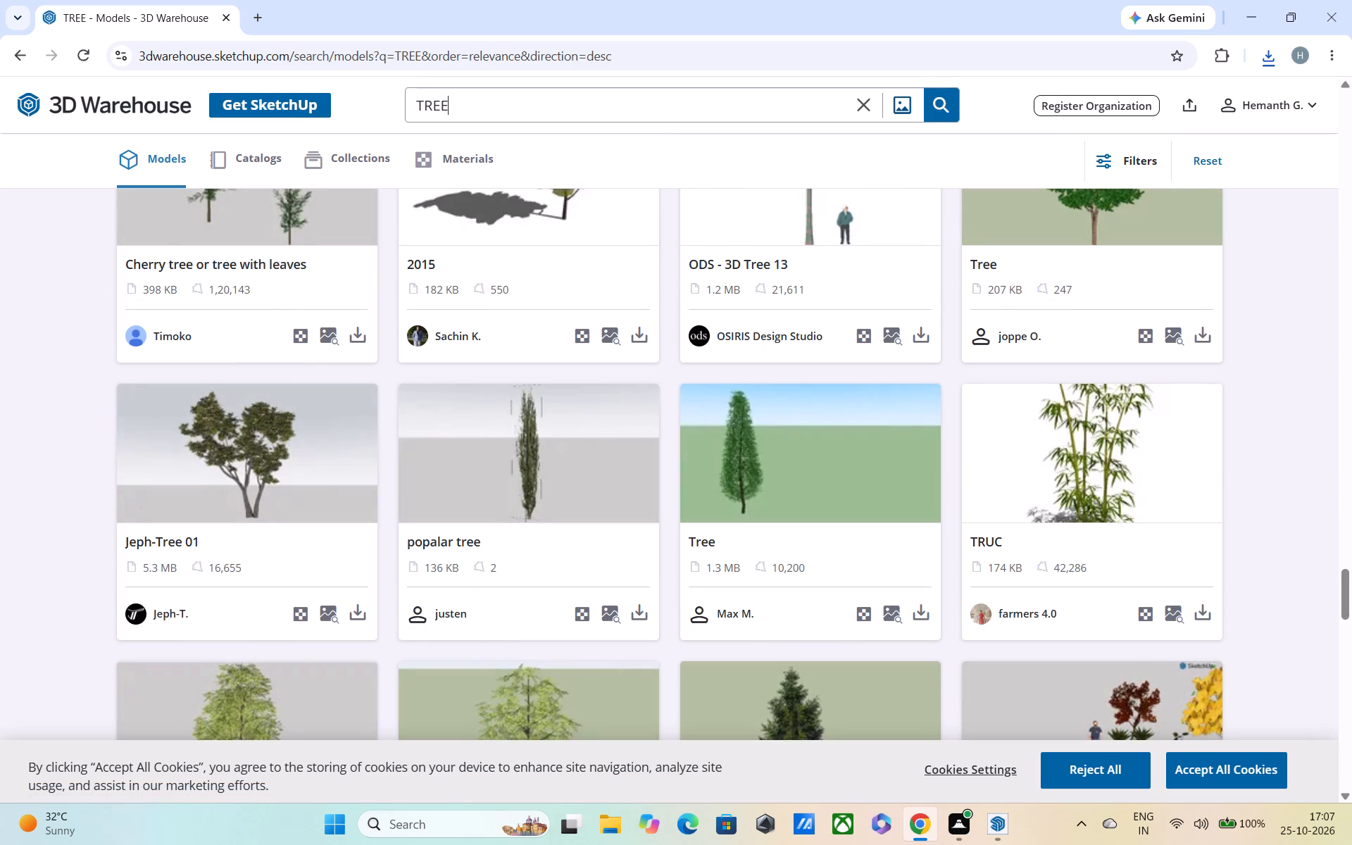
key("BackSpace")
key("BackSpace")
key("BackSpace")
key("BackSpace")
key("BackSpace")
key("BackSpace")
key("BackSpace")
key("BackSpace")
key("BackSpace")
key("BackSpace")
key("BackSpace")
type("BANA")
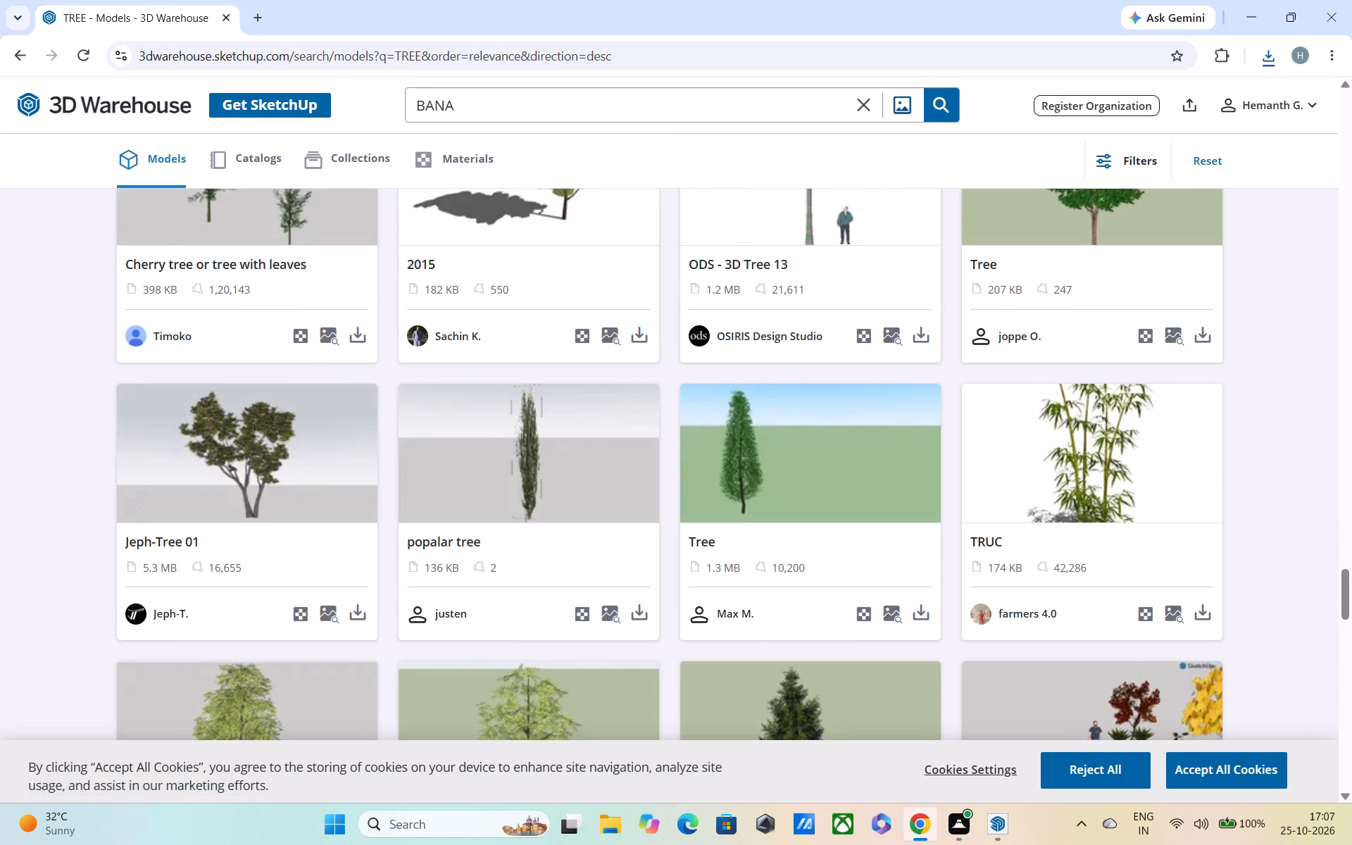
type("NA")
key("space")
type("TREE")
key("Return")
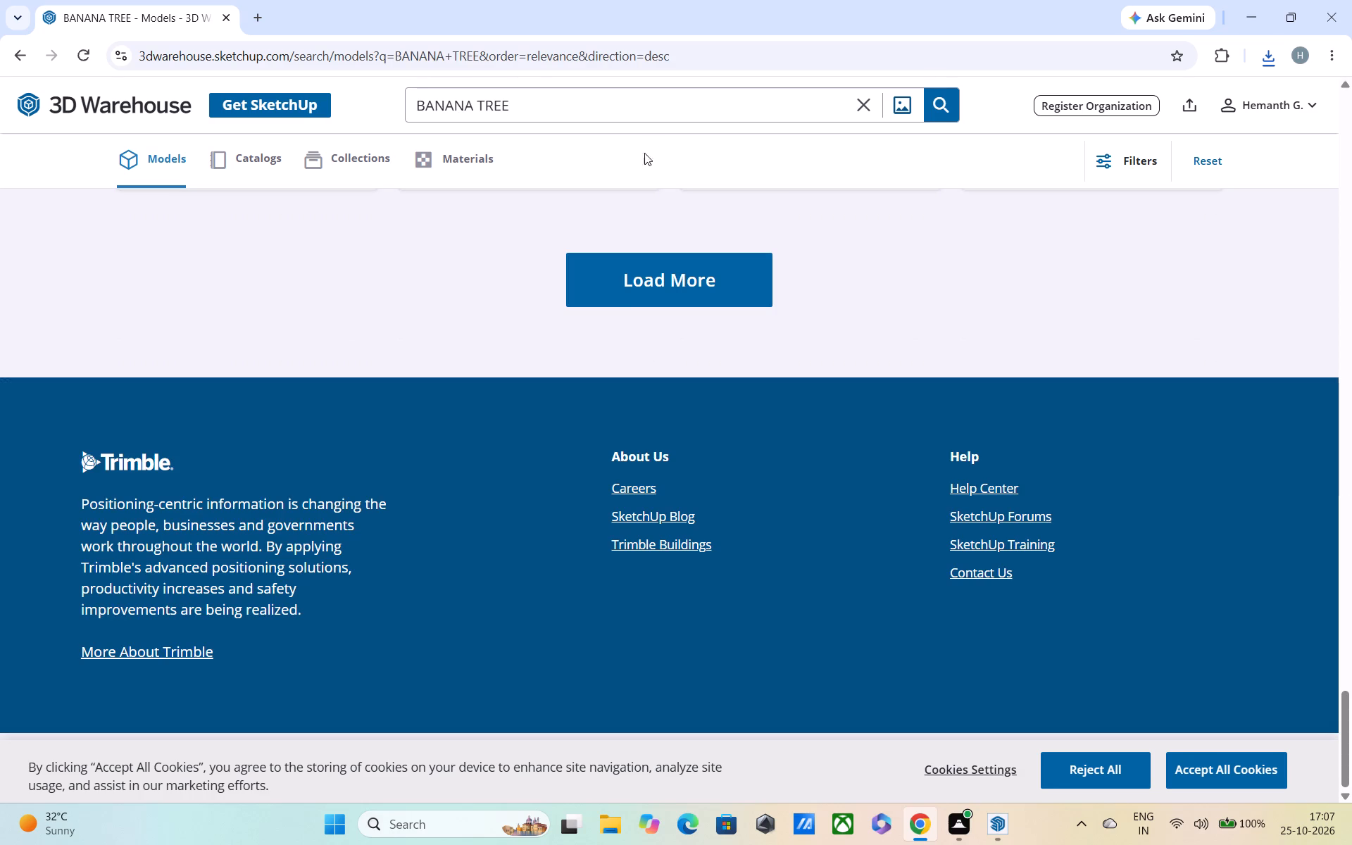
Download the 1.2 MB 2D banana tree model with the clustered trunks as a SketchUp file.
scroll(618, 308, "up", 3)
scroll(570, 549, "up", 2)
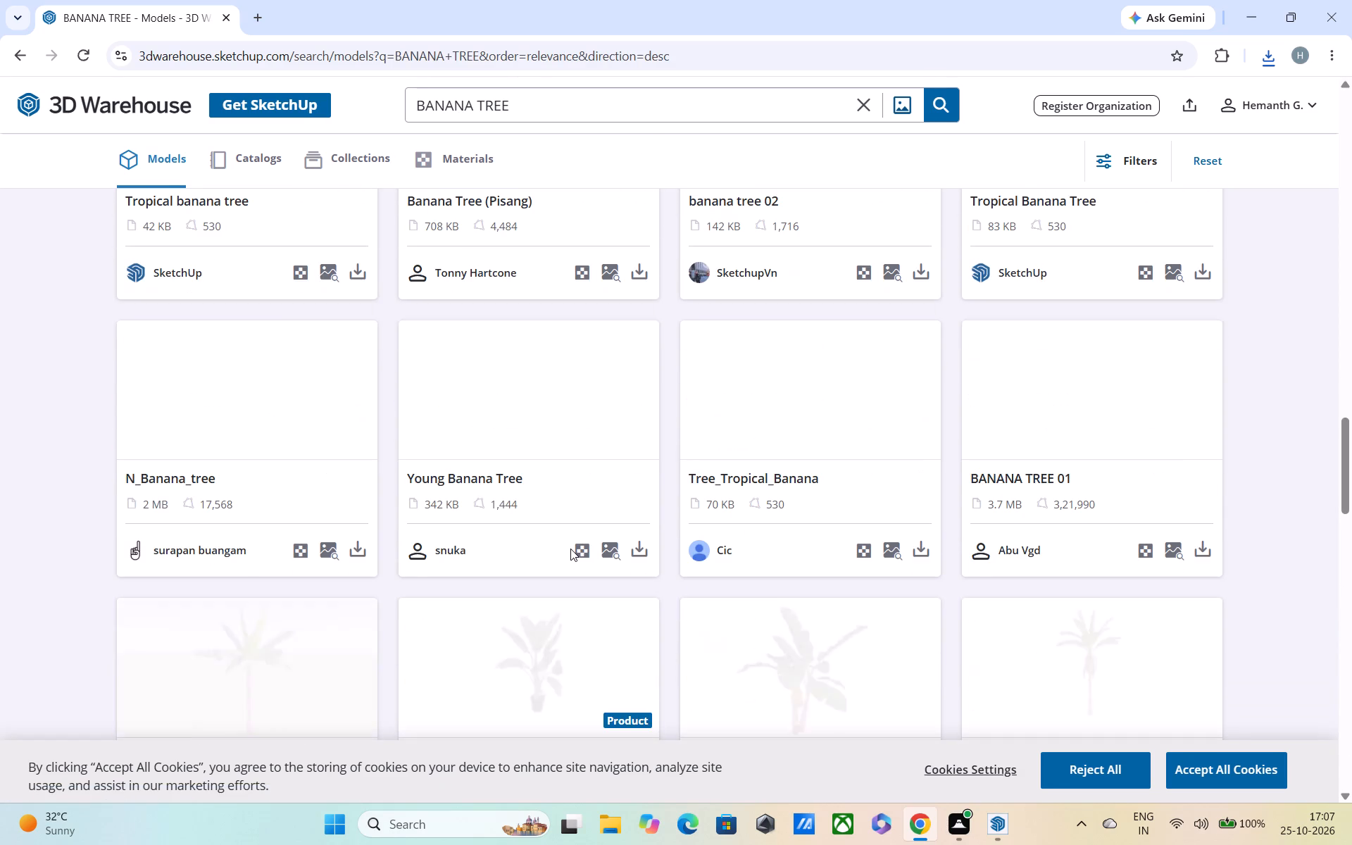
scroll(570, 549, "up", 5)
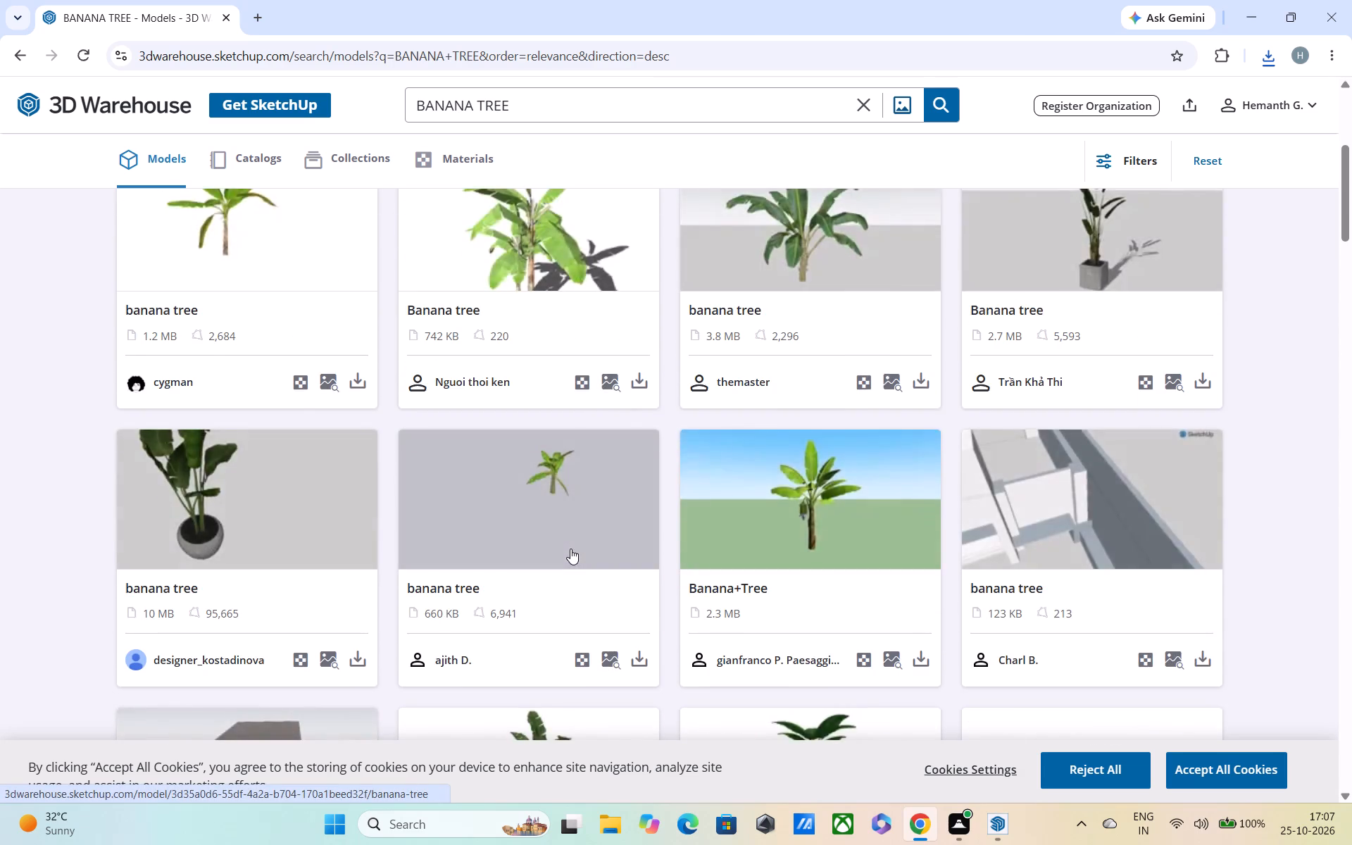
scroll(570, 549, "up", 6)
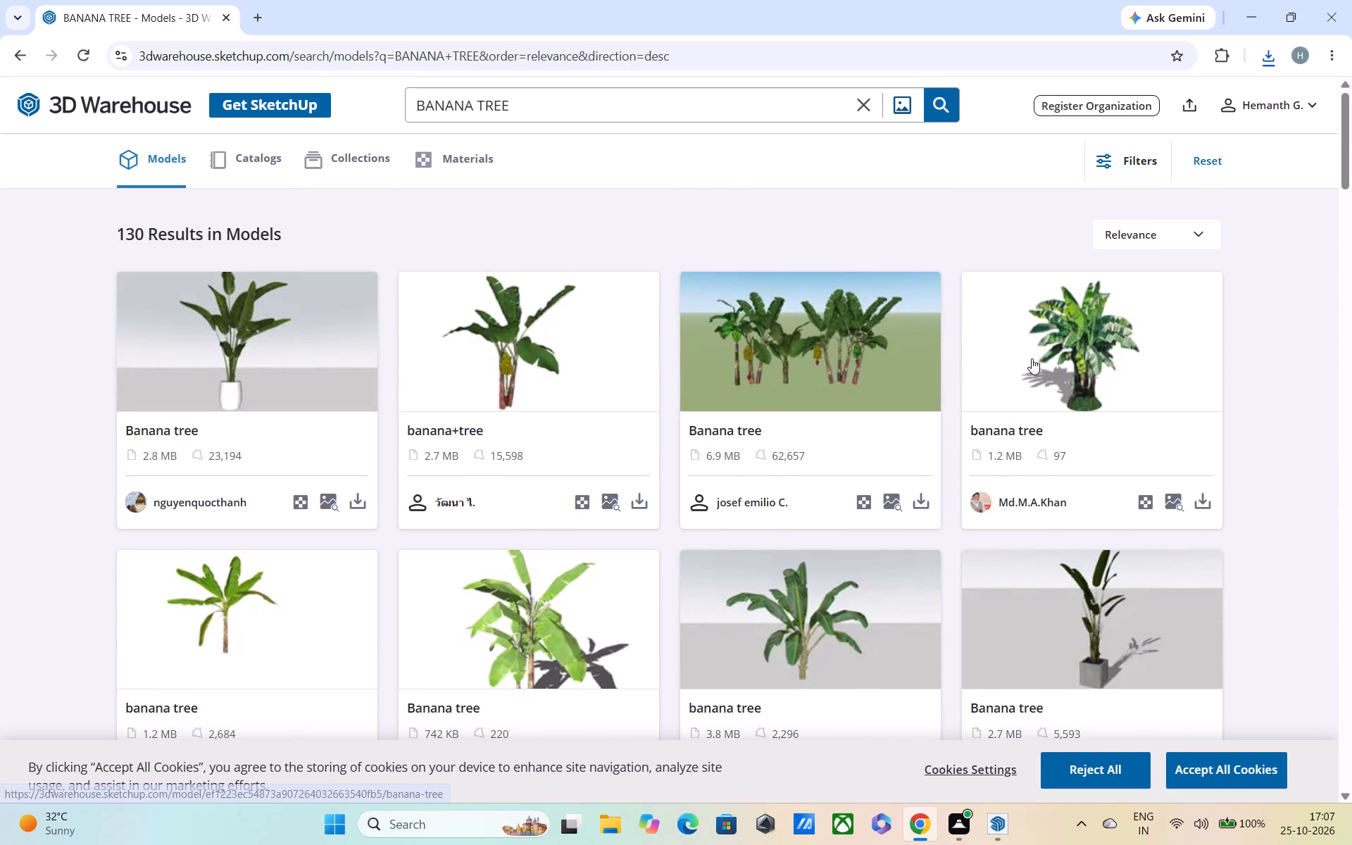
scroll(1032, 357, "down", 1)
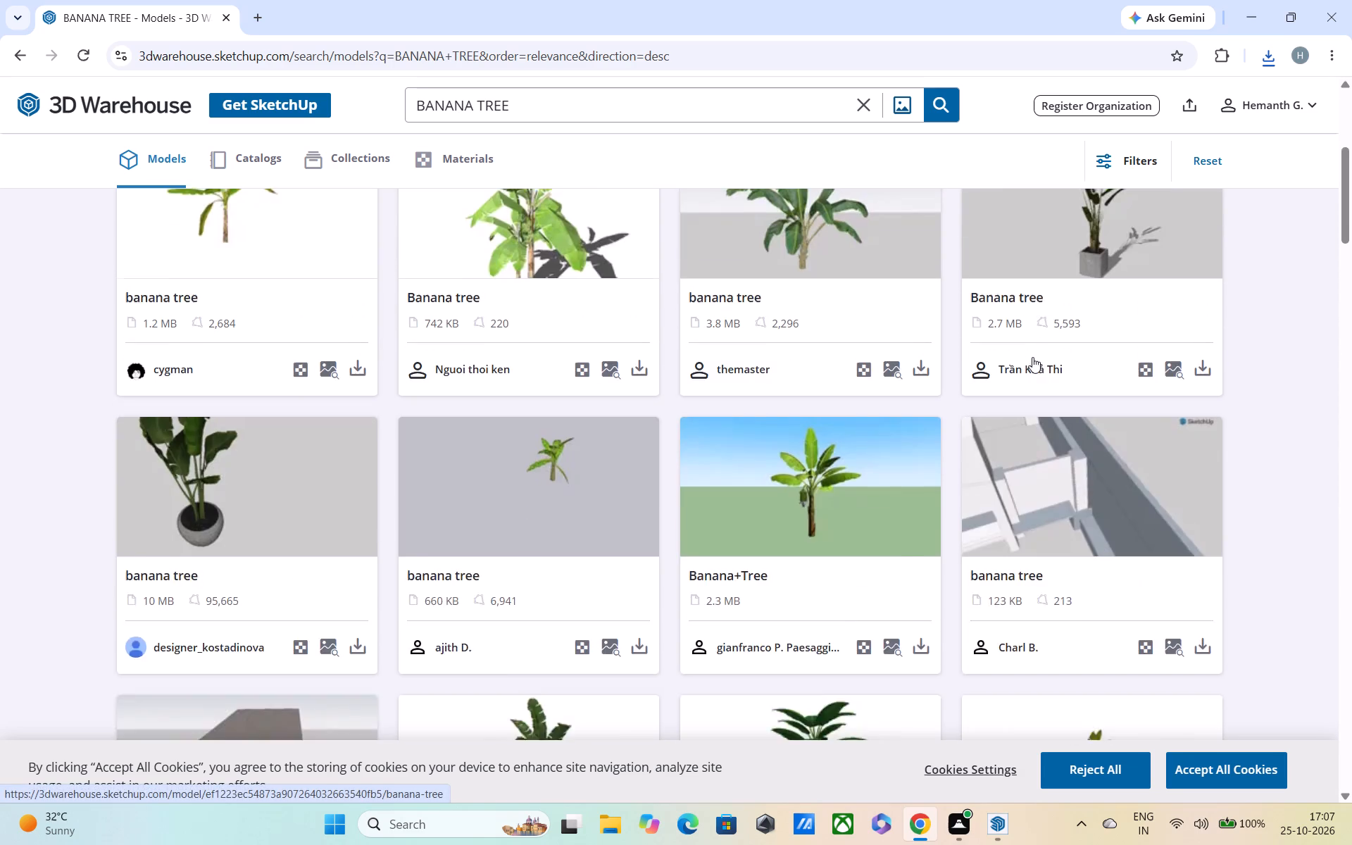
scroll(1032, 357, "up", 1)
left_click(1067, 365)
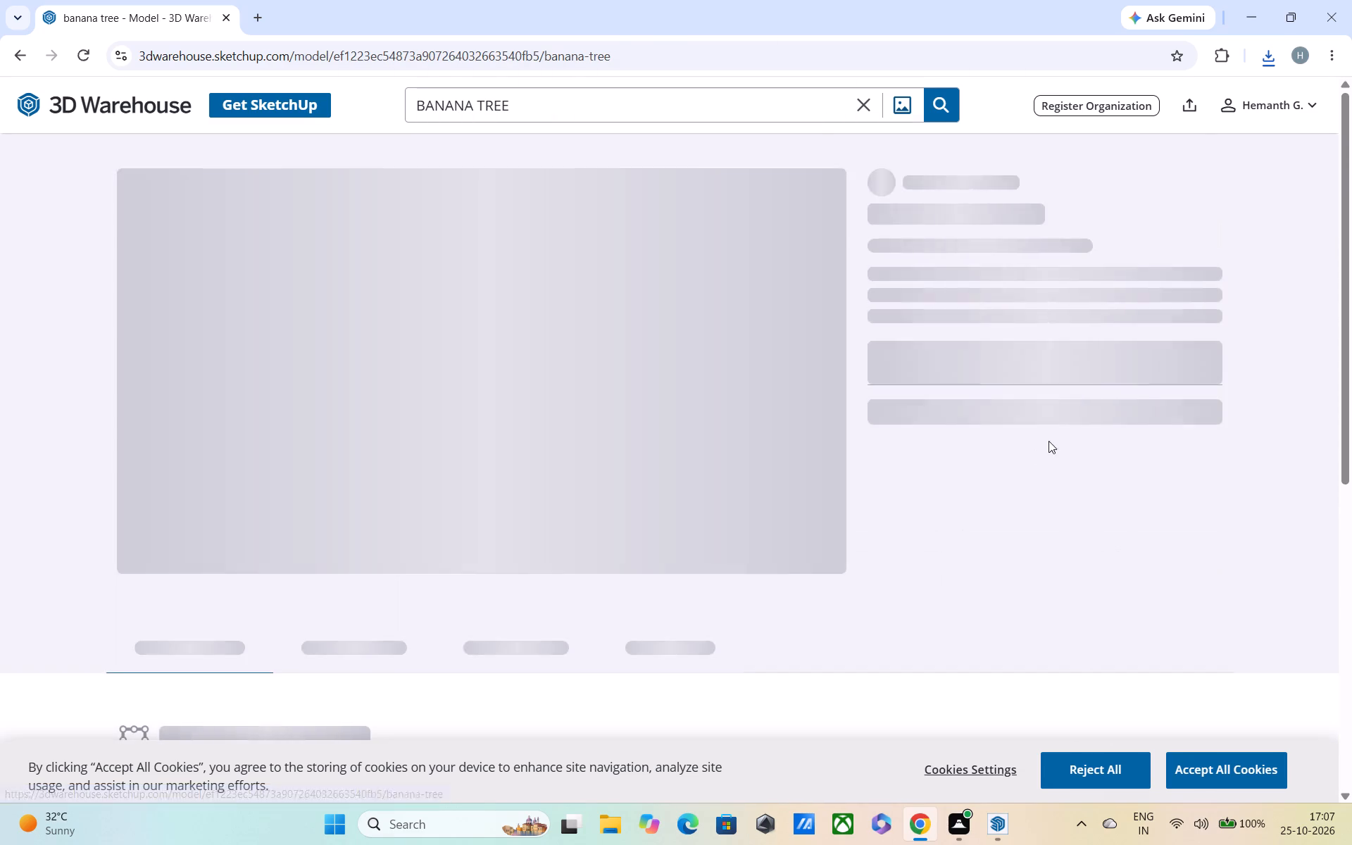
left_click_drag(1110, 557, 1113, 551)
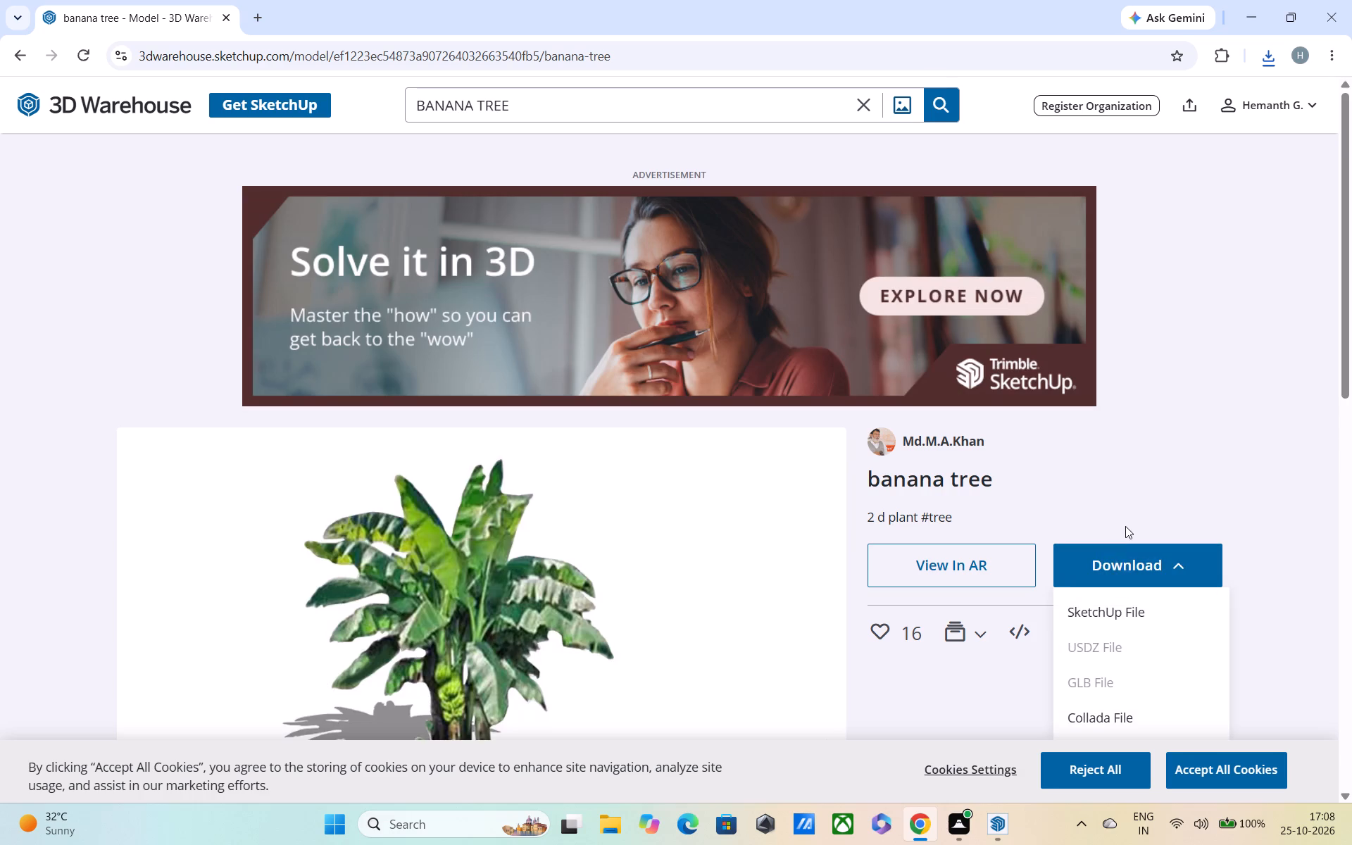
left_click(1108, 600)
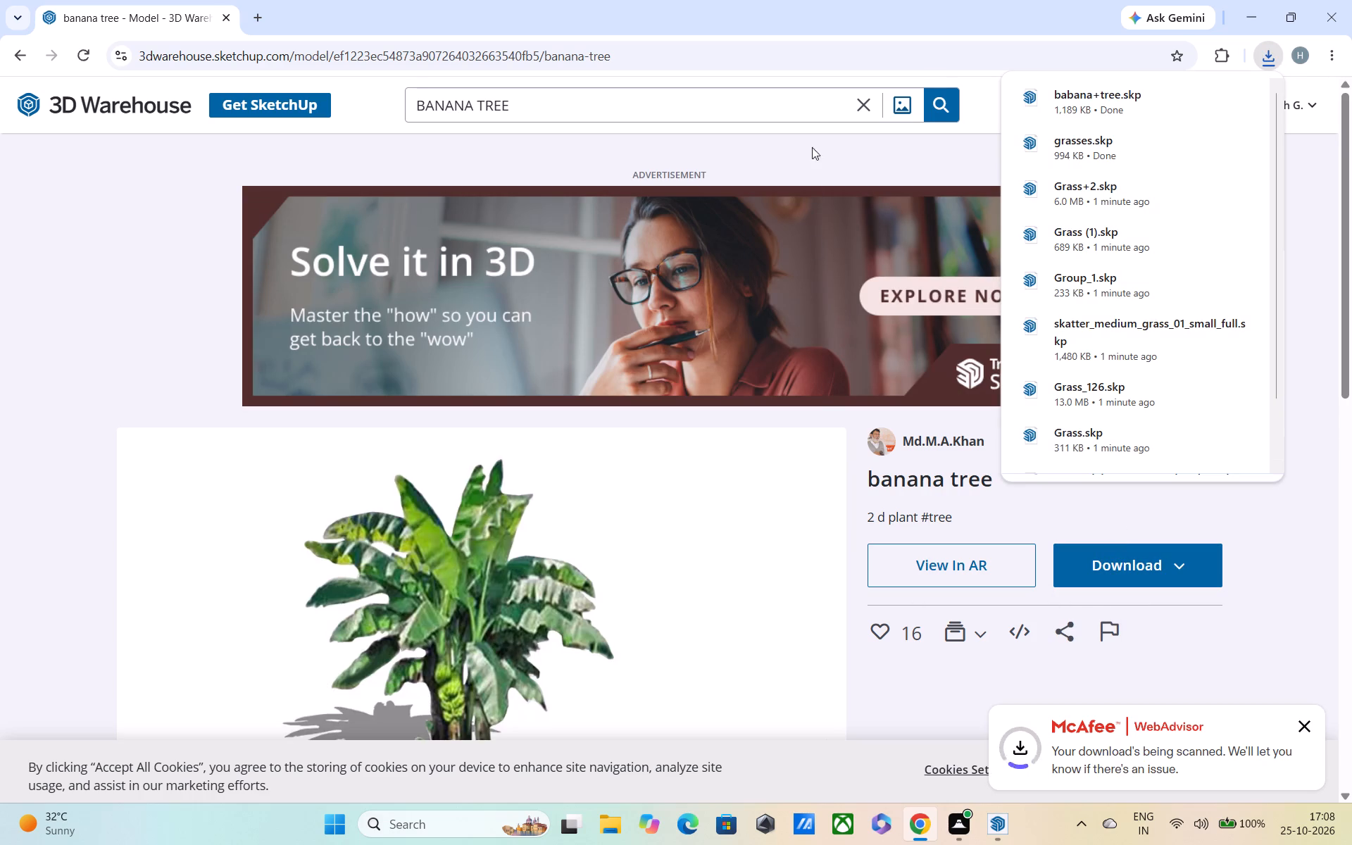
Search the model library for FLOWER TREE.
left_click(803, 108)
key("BackSpace")
key("BackSpace")
key("BackSpace")
key("BackSpace")
key("BackSpace")
key("BackSpace")
key("BackSpace")
key("BackSpace")
key("BackSpace")
key("BackSpace")
key("BackSpace")
key("BackSpace")
key("BackSpace")
key("BackSpace")
key("BackSpace")
key("BackSpace")
key("BackSpace")
key("BackSpace")
key("BackSpace")
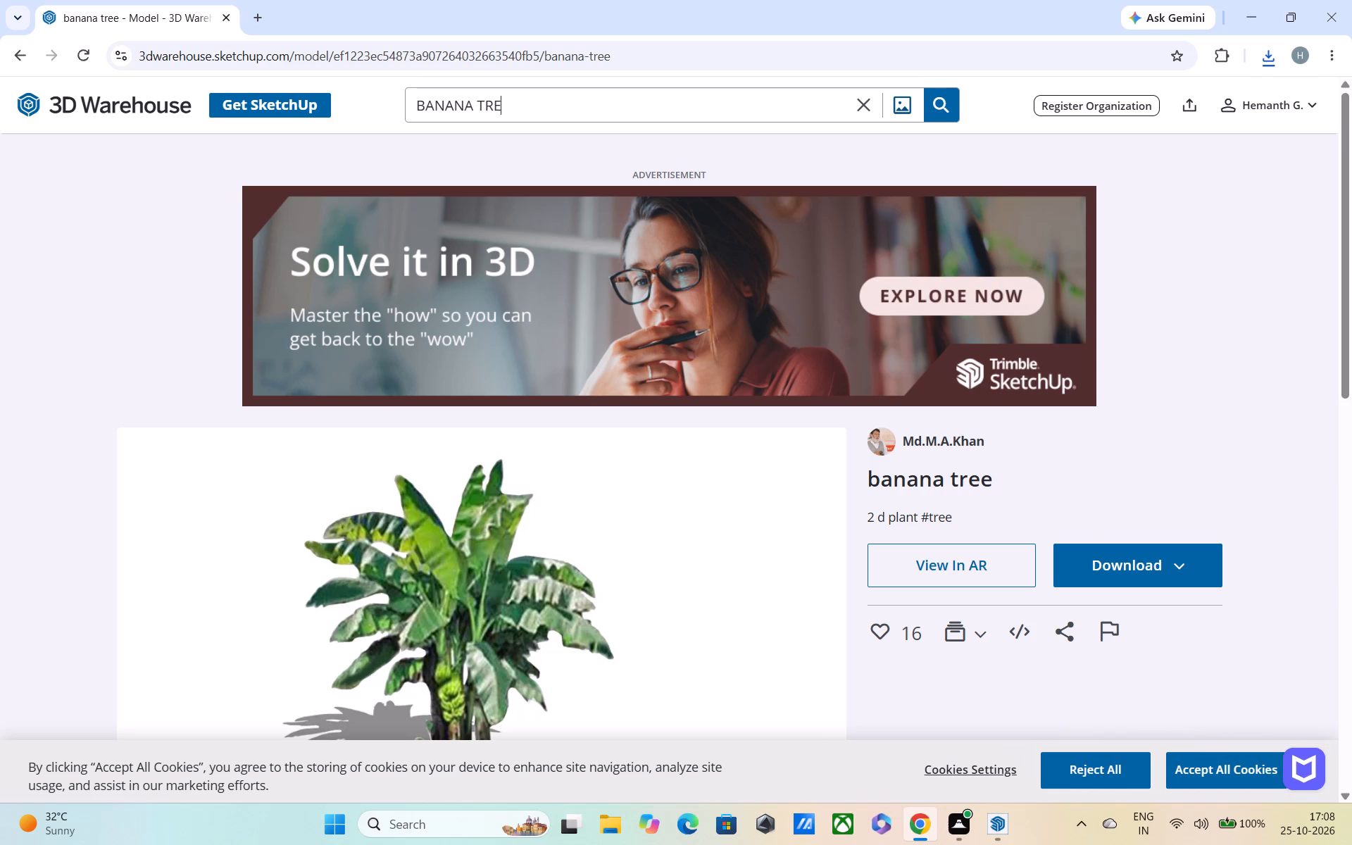
type("FL")
type("OWER TREE")
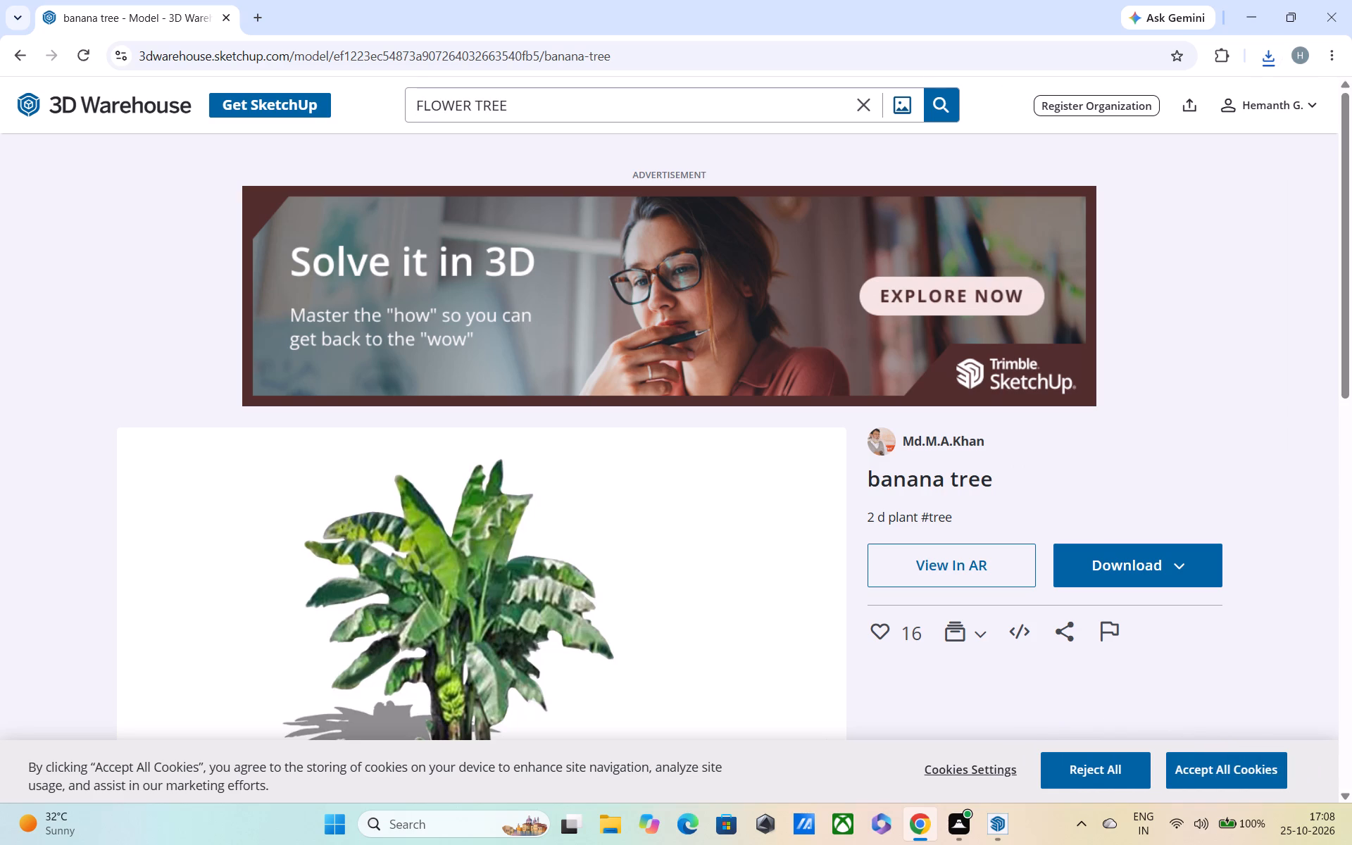
key("Return")
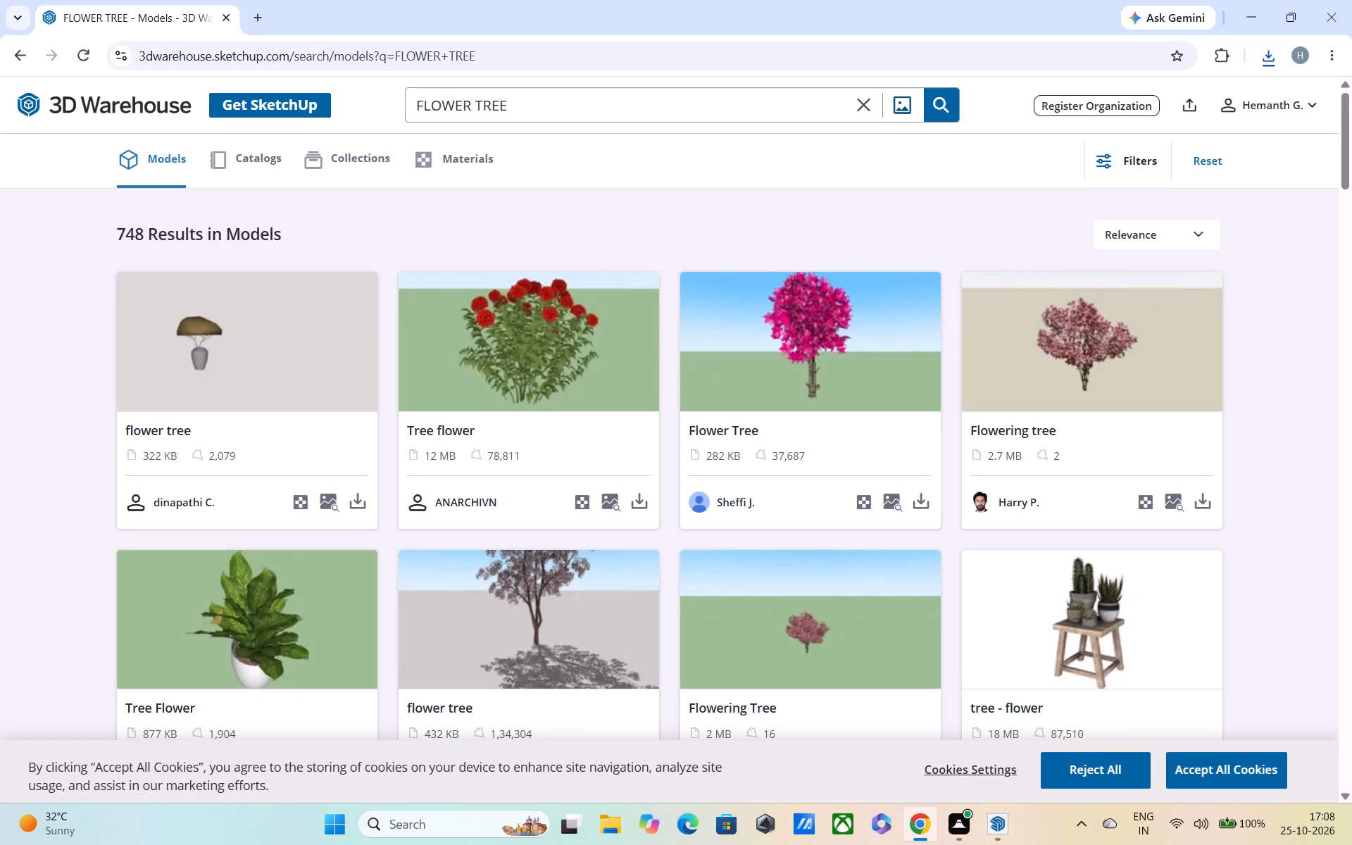
Download the 12 MB Tree flower model with the red blooms as a SketchUp file.
scroll(822, 100, "down", 2)
scroll(784, 367, "up", 2)
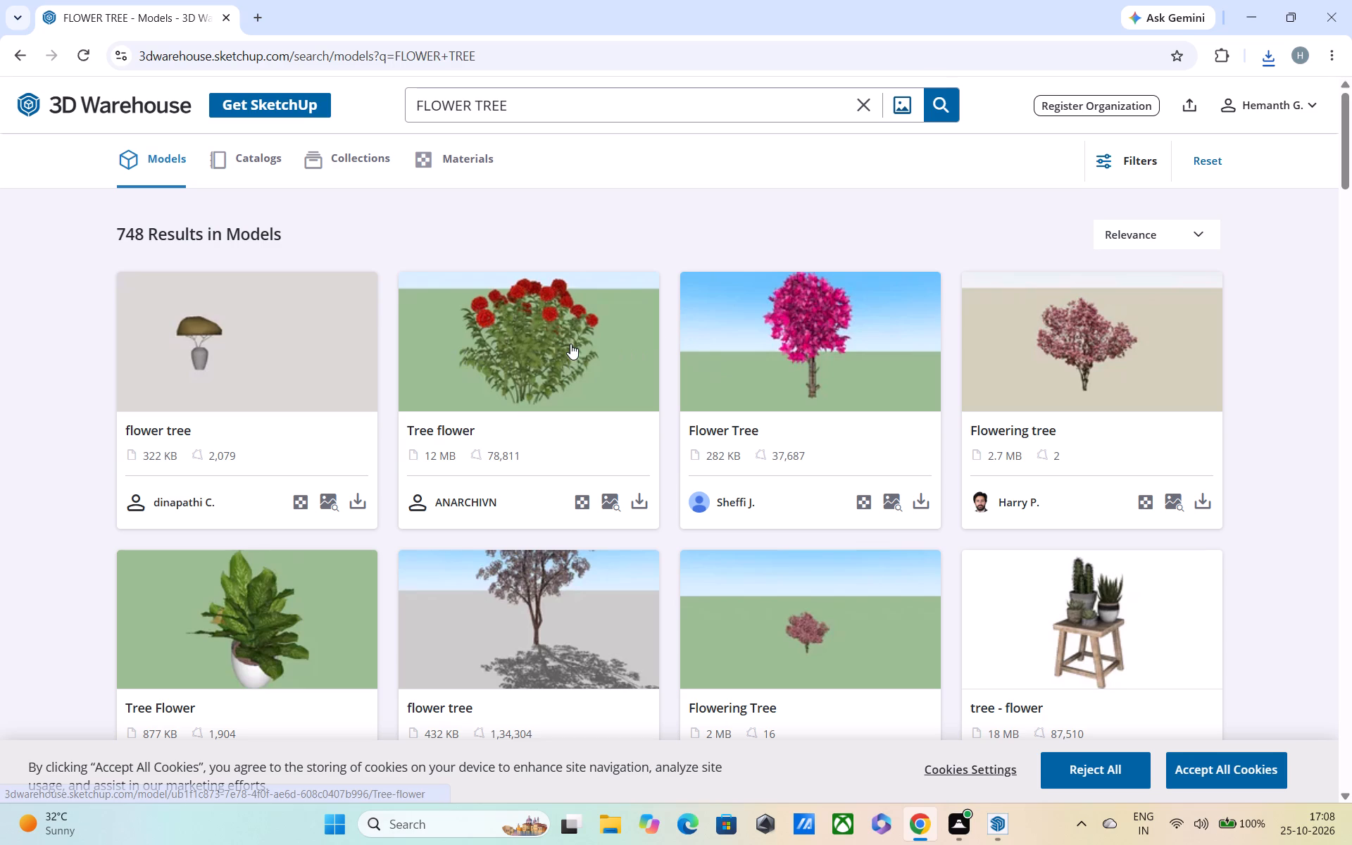
scroll(568, 409, "down", 3)
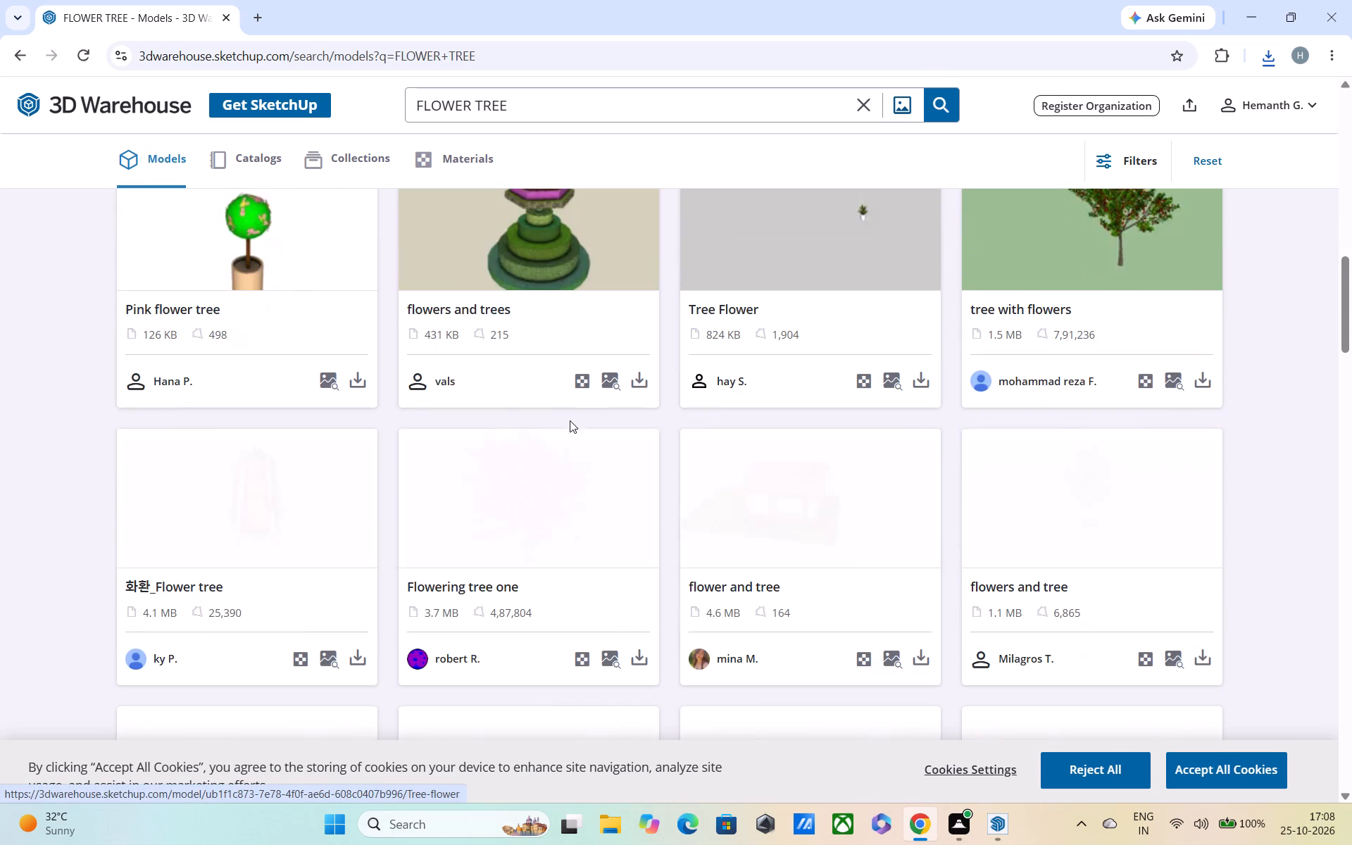
scroll(584, 483, "up", 3)
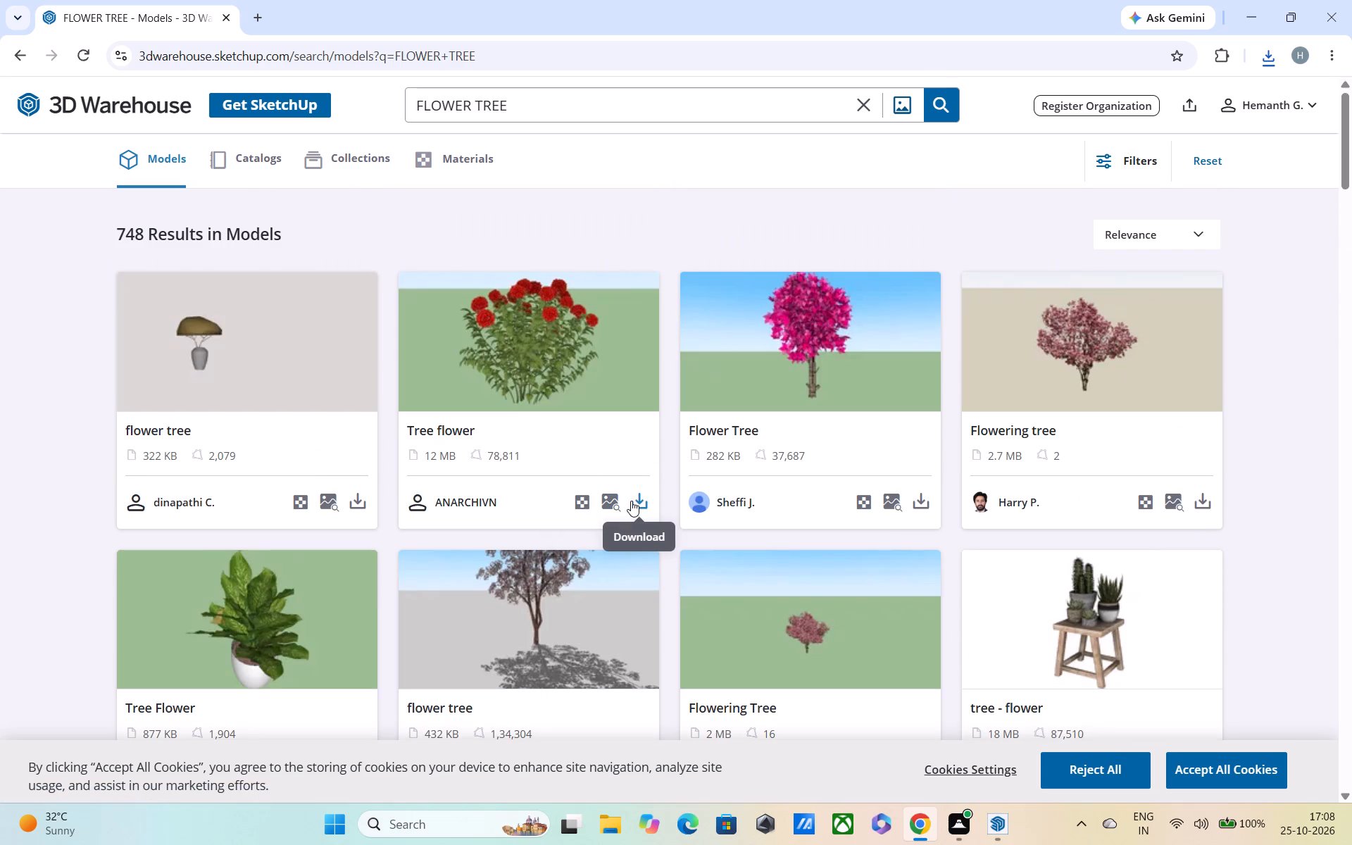
left_click(631, 501)
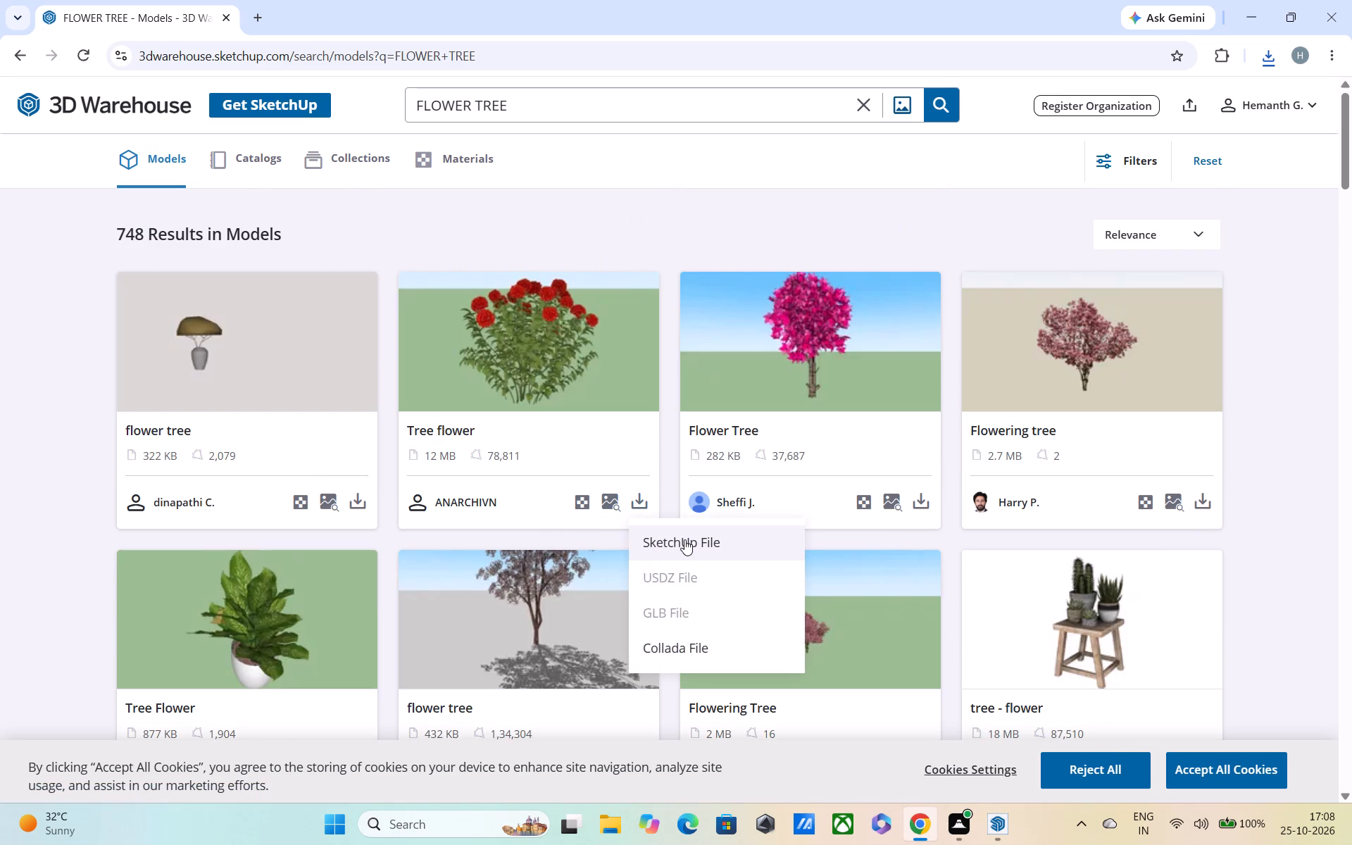
left_click(684, 539)
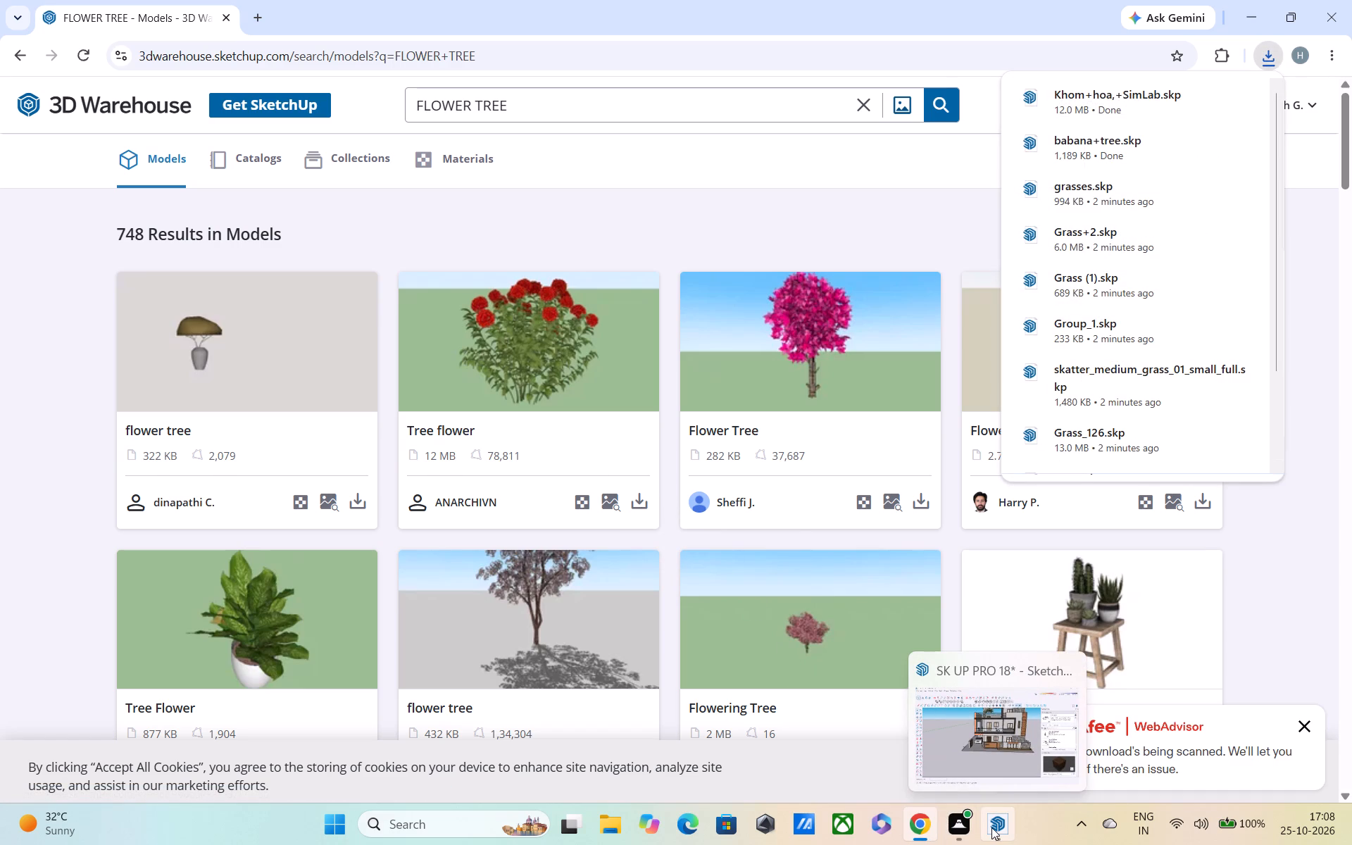
Switch to SketchUp, import the downloaded Grass model and place it on the ground in front of the house.
left_click(993, 763)
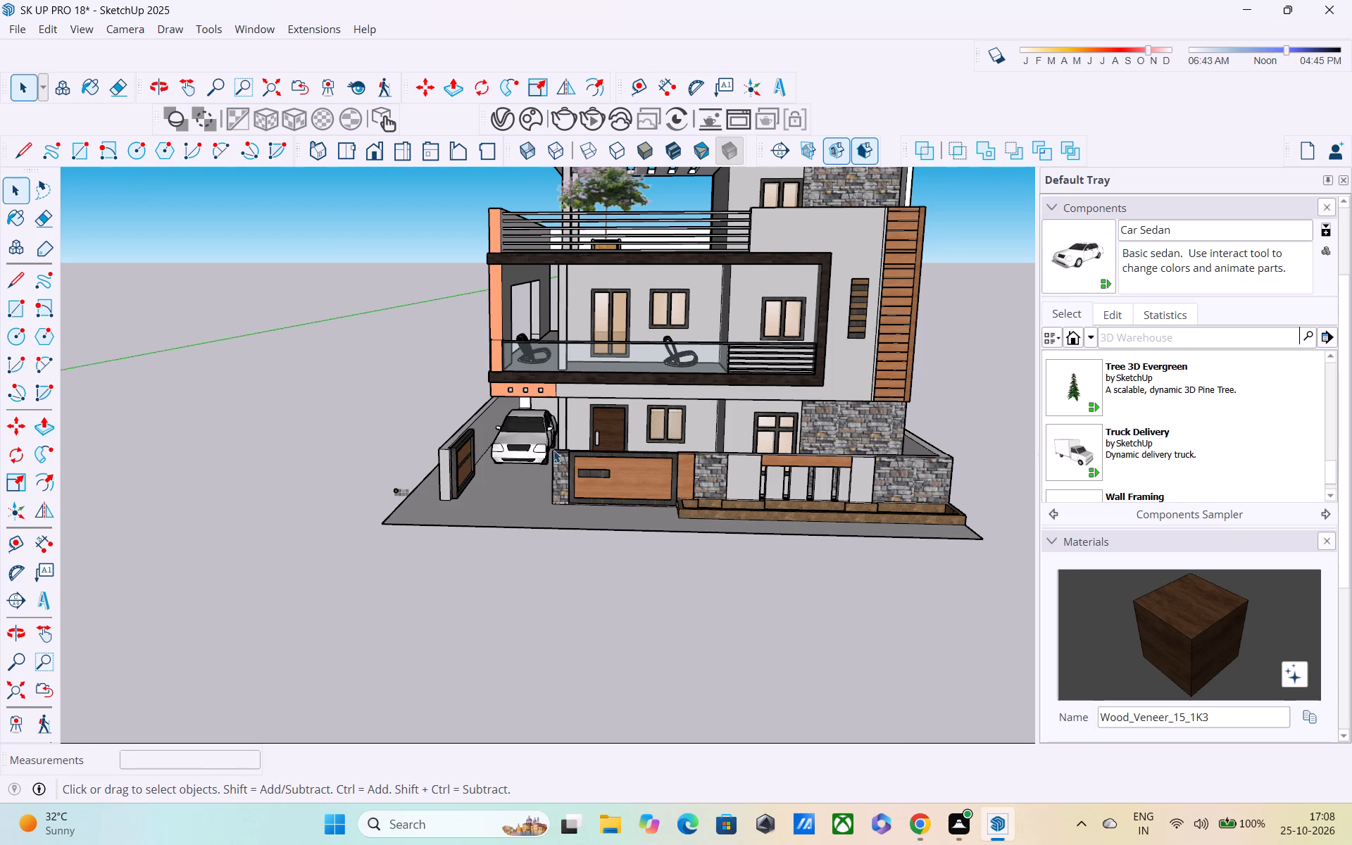
left_click(13, 32)
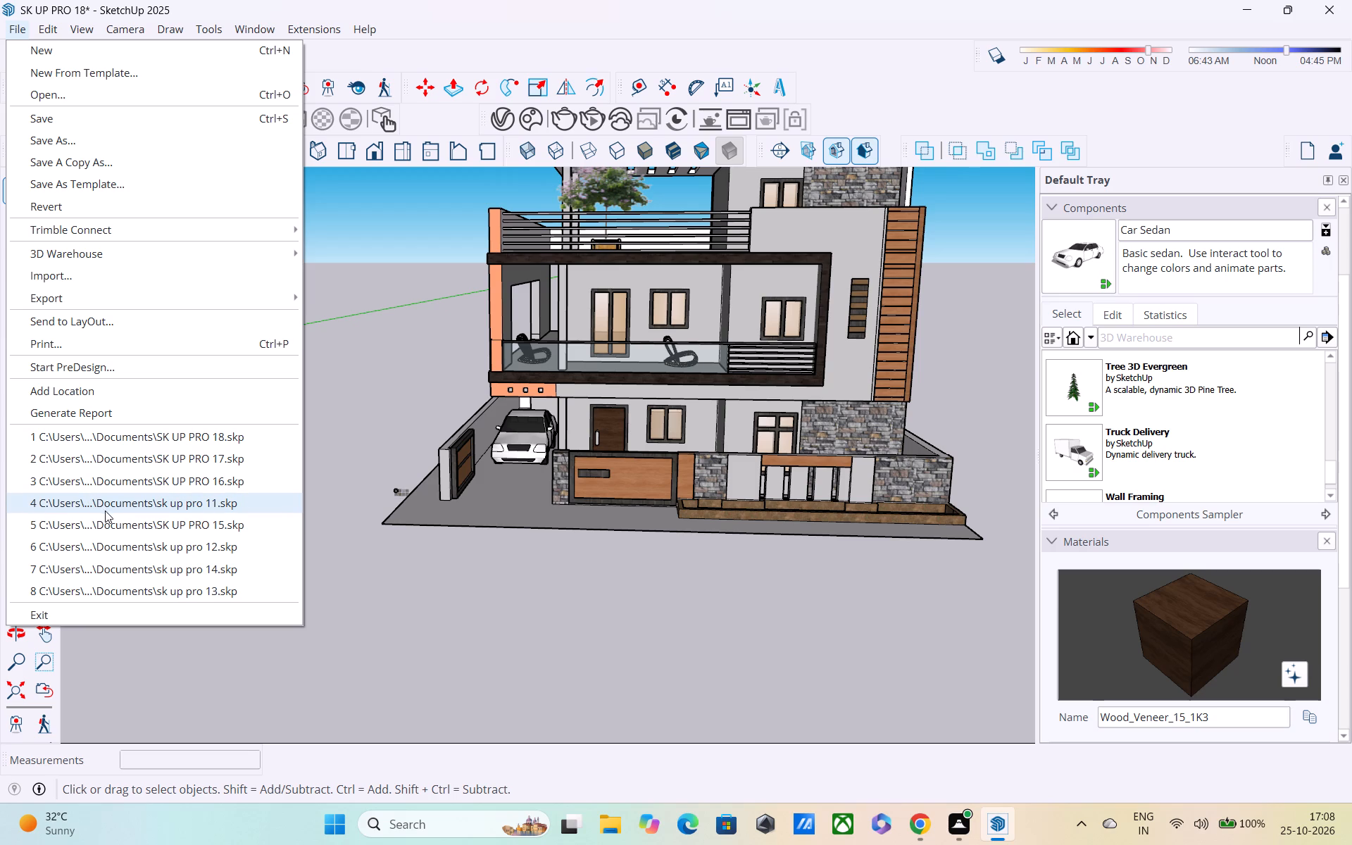
left_click(109, 284)
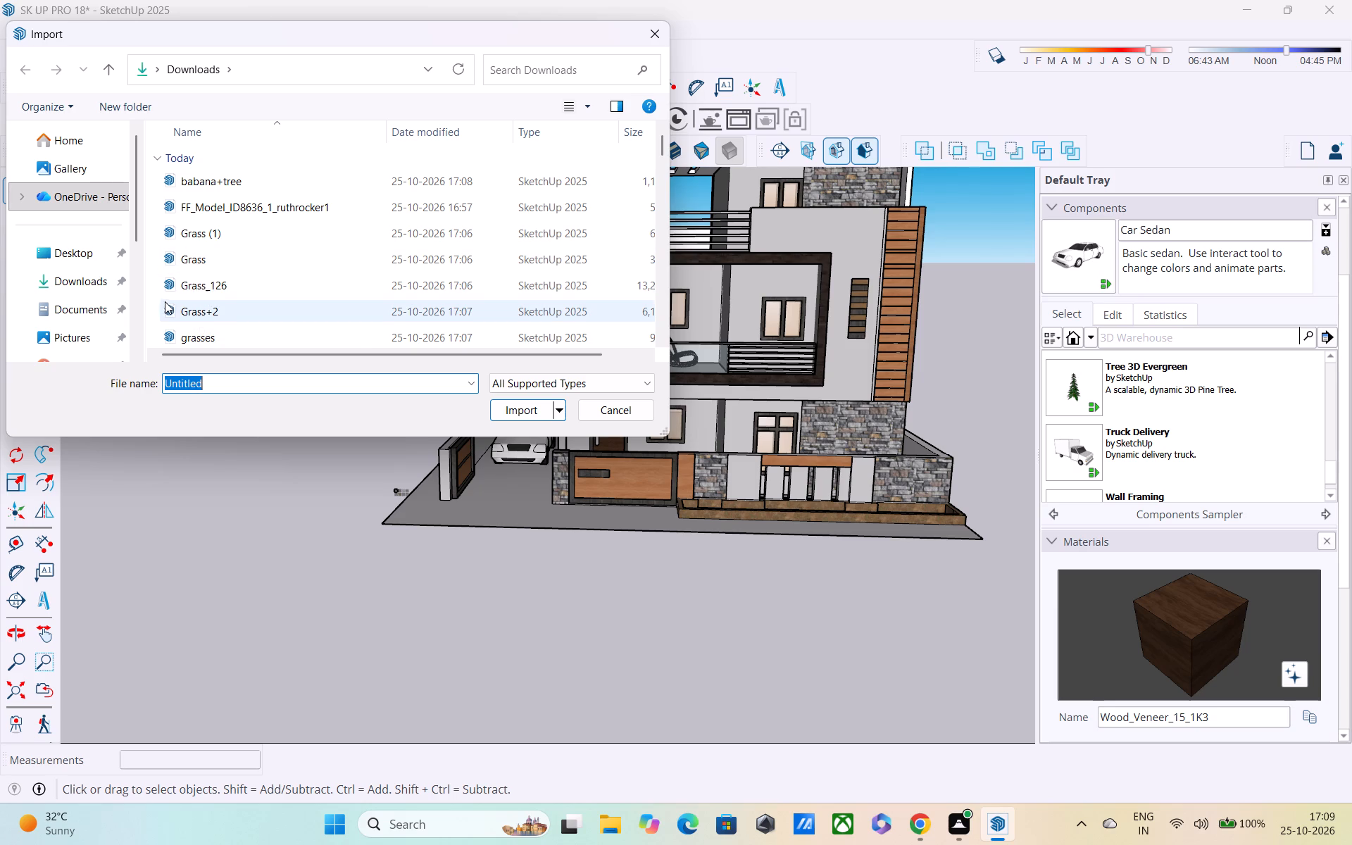
left_click(200, 261)
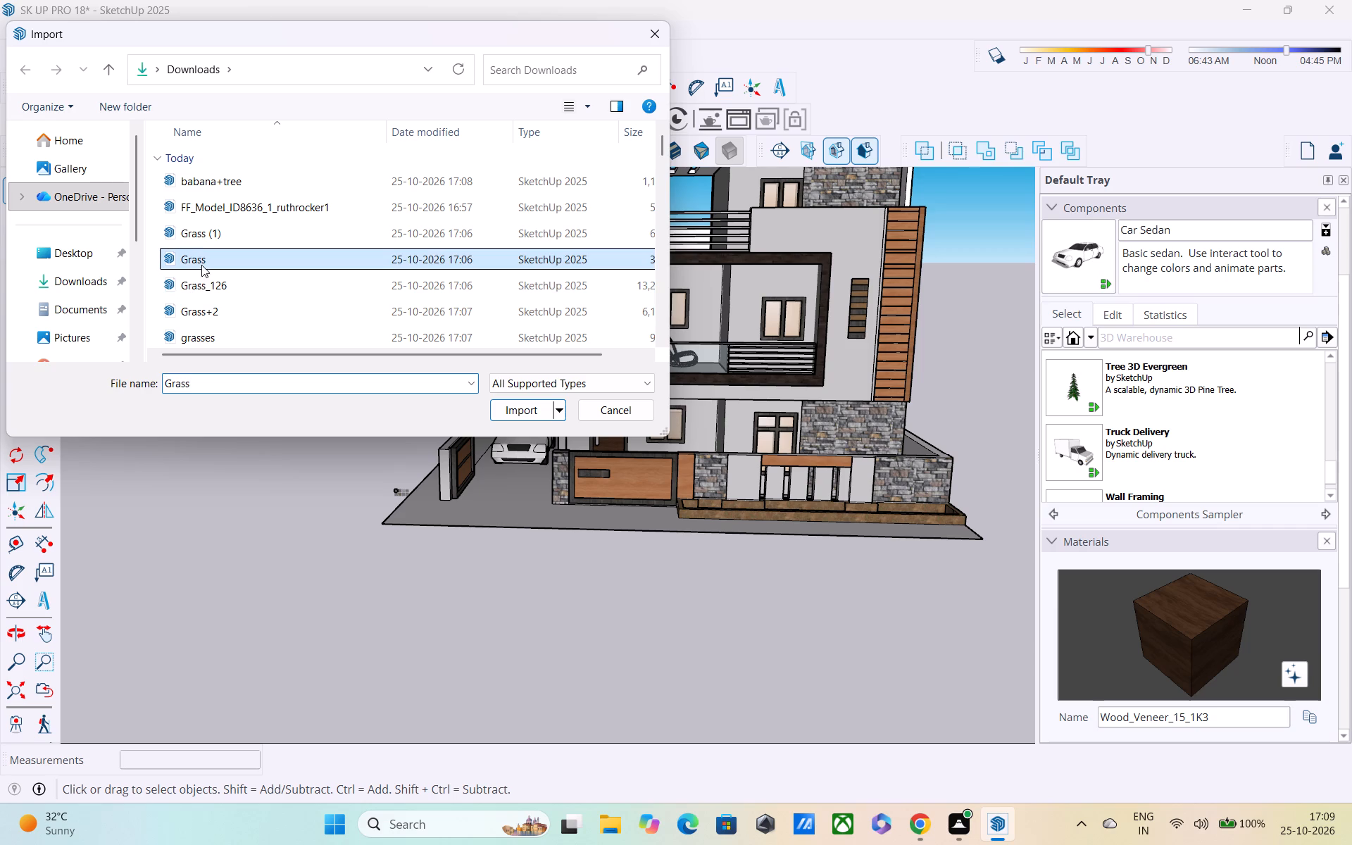
left_click(501, 412)
middle_click_drag(756, 489, 677, 630)
scroll(735, 608, "up", 3)
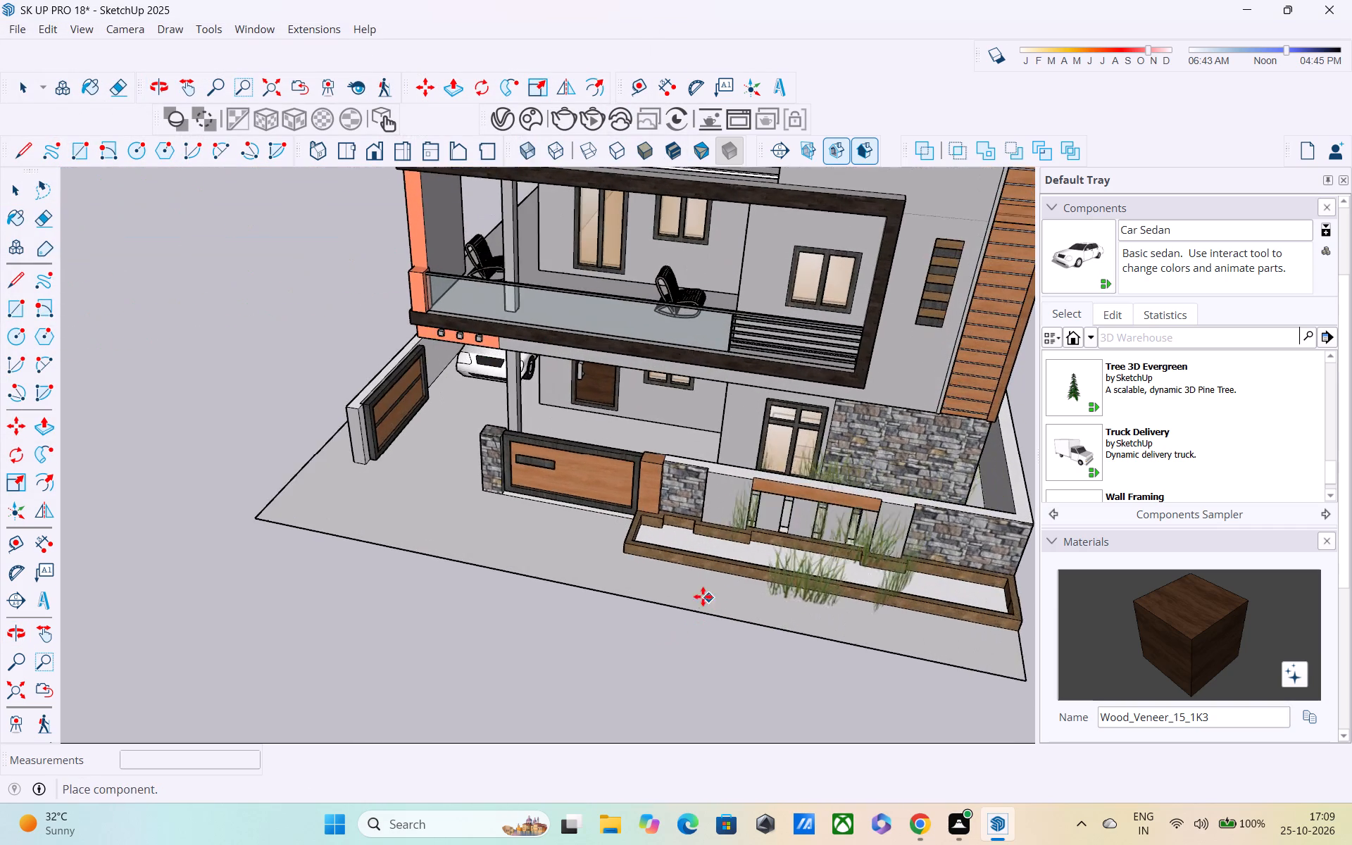
scroll(663, 570, "up", 3)
scroll(644, 557, "down", 3)
scroll(368, 611, "down", 1)
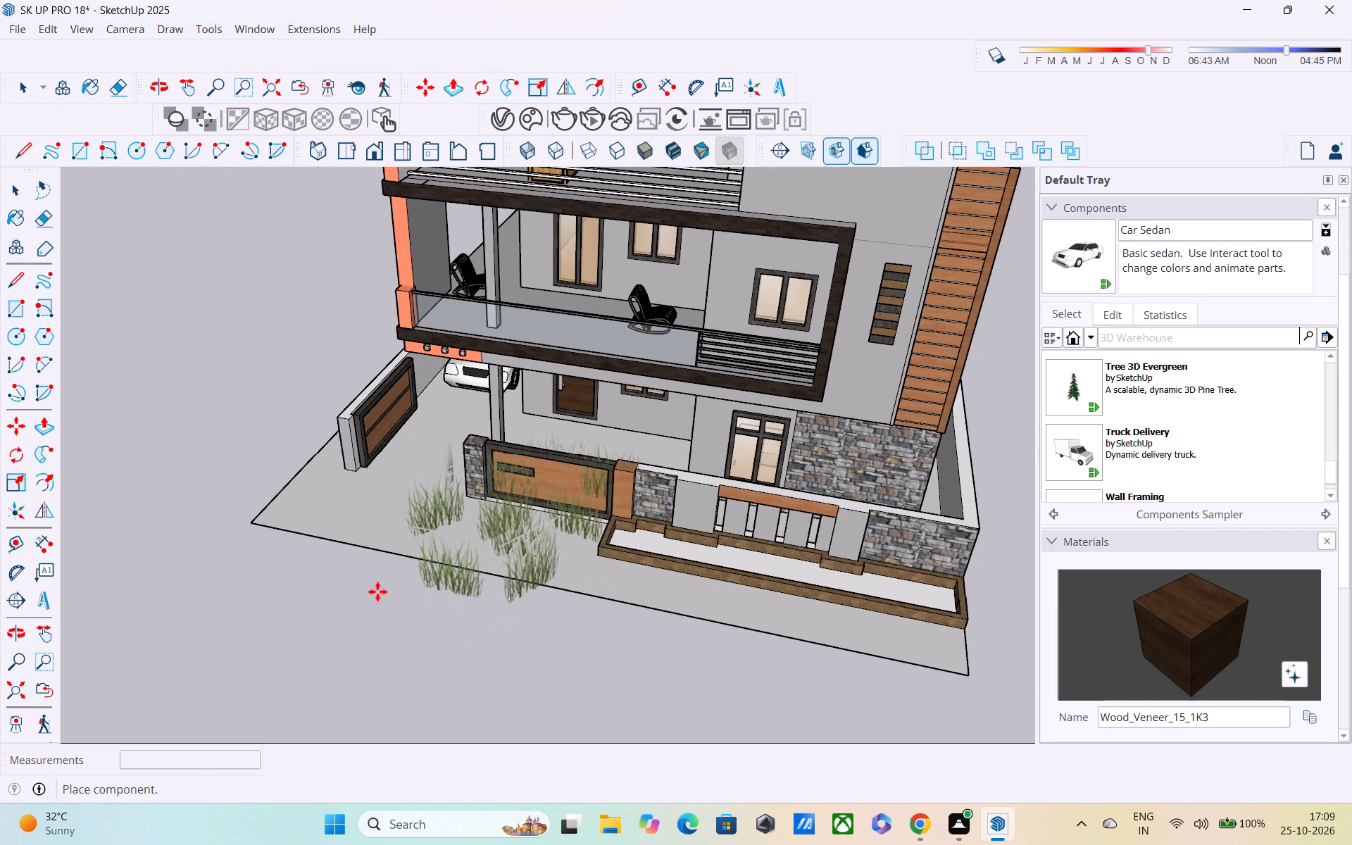
scroll(390, 603, "down", 2)
middle_click_drag(392, 606, 529, 392)
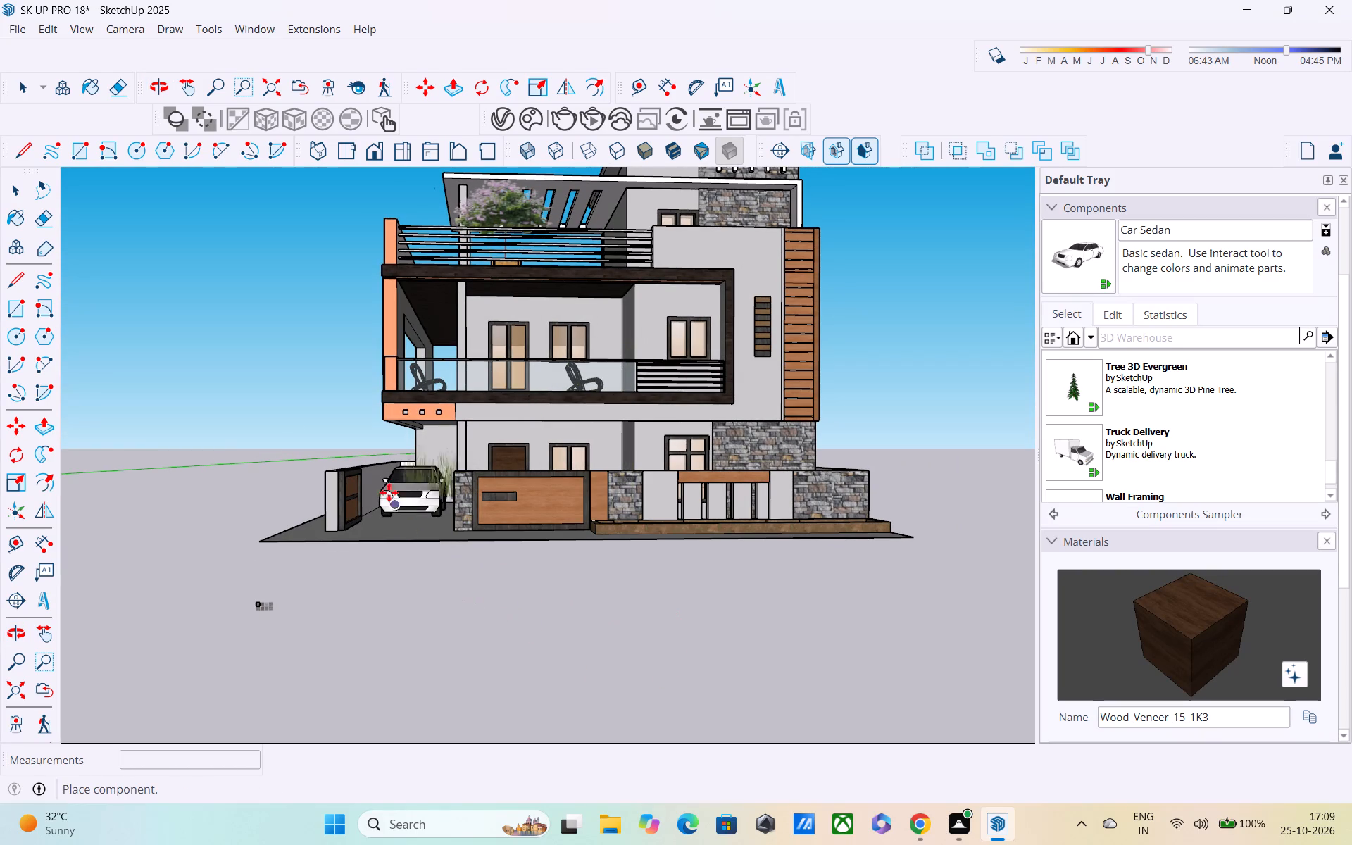
middle_click_drag(472, 485, 296, 524)
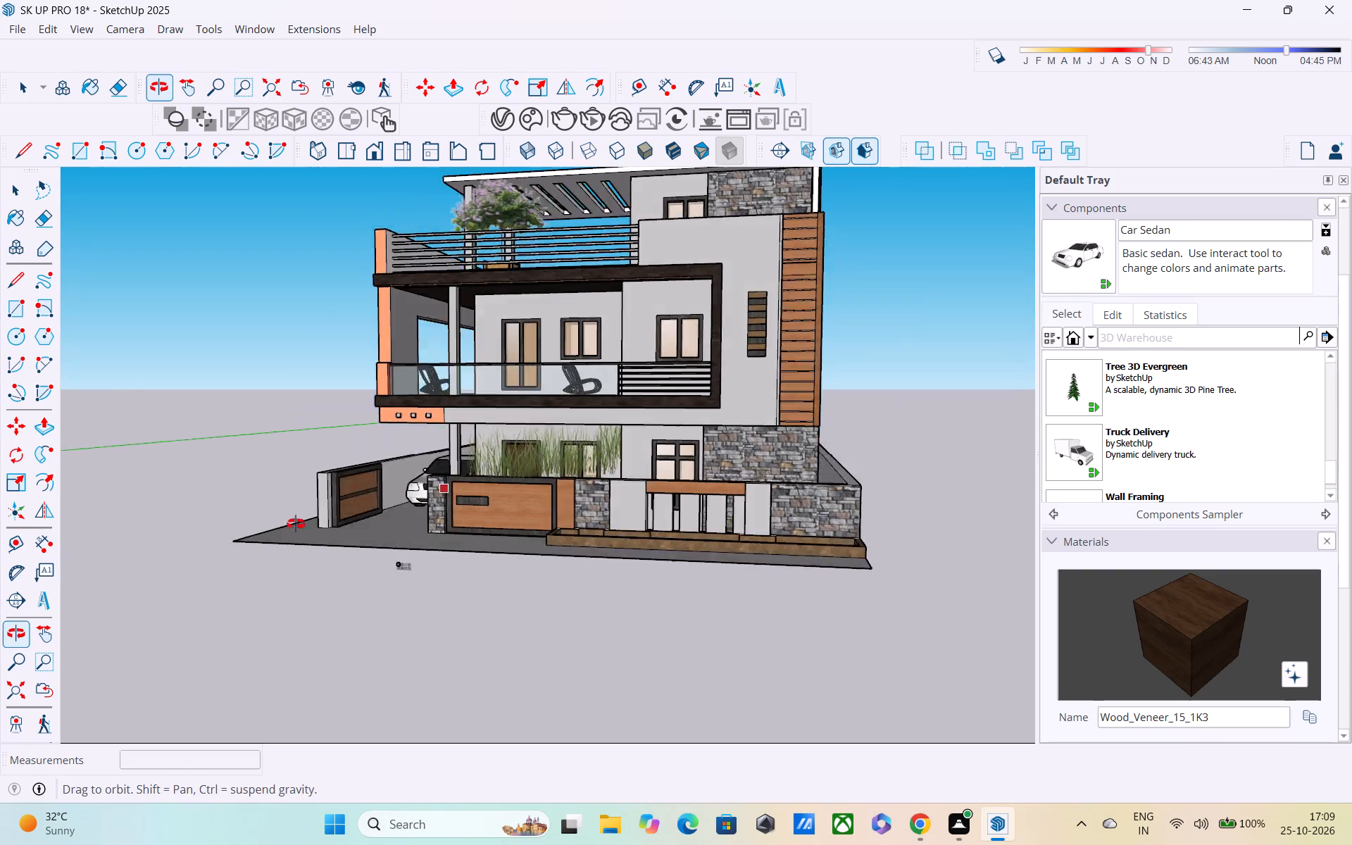
middle_click_drag(296, 524, 201, 549)
left_click(148, 588)
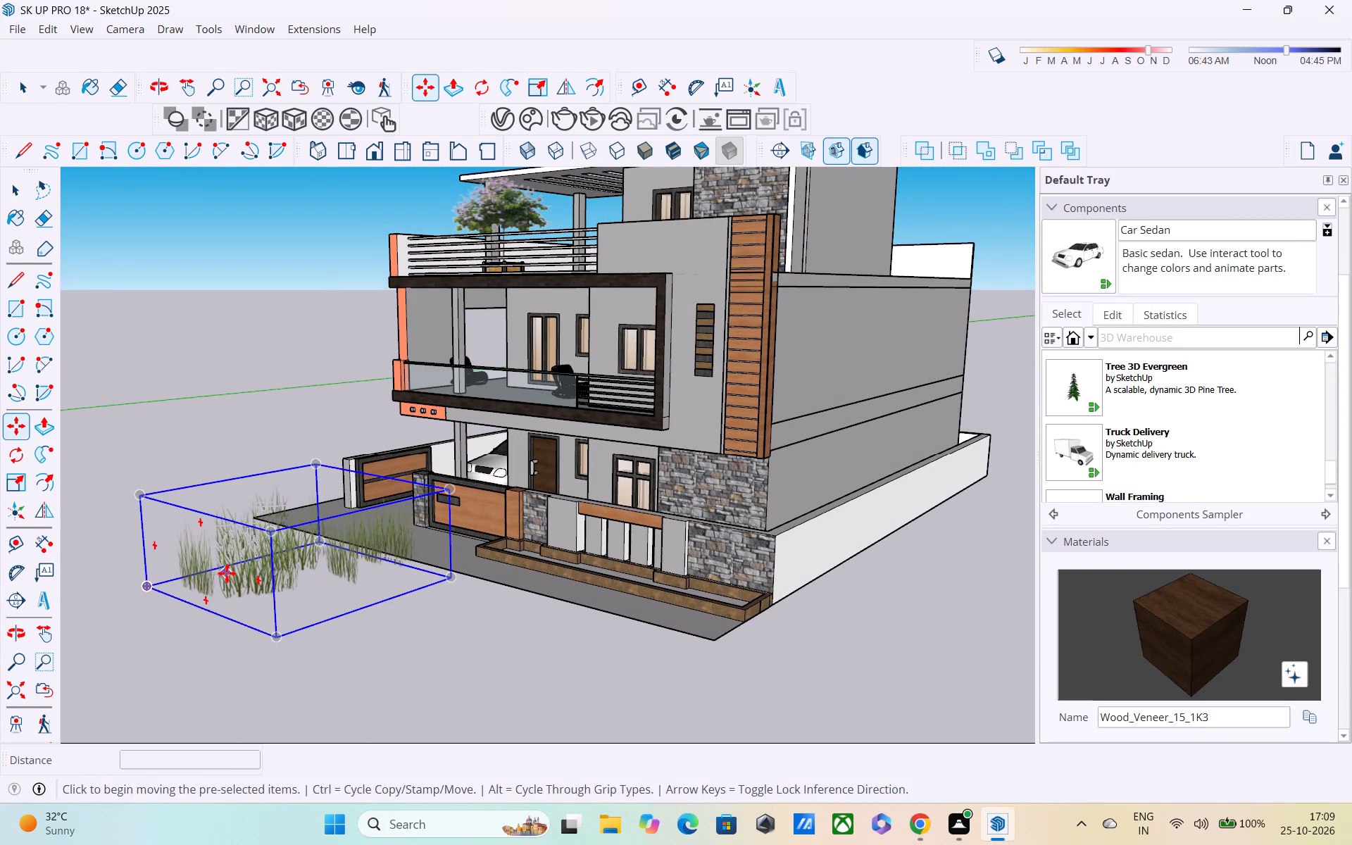
Scale the grass to about 0.60 along the green axis and stretch it along the house front.
key("s")
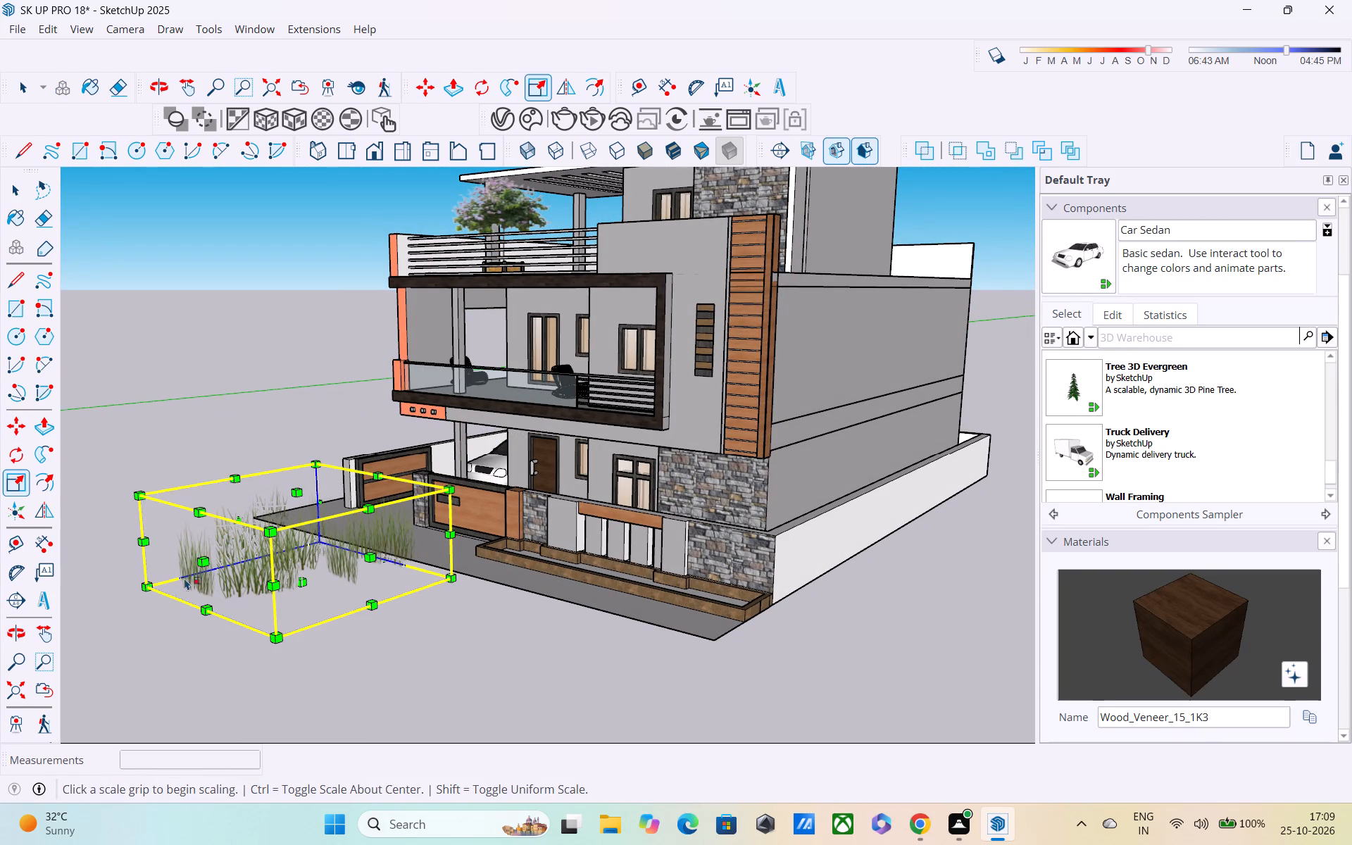
left_click(200, 563)
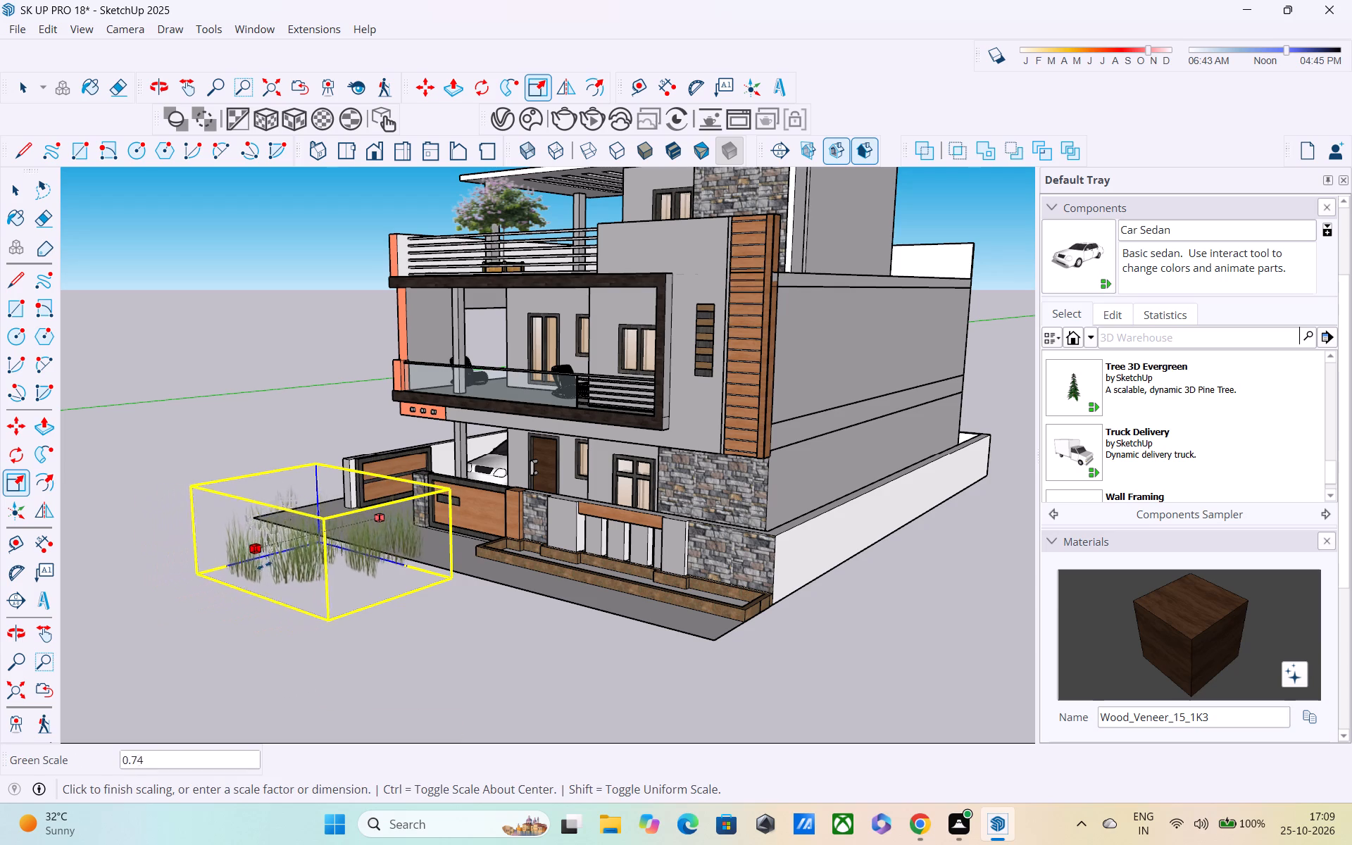
left_click(289, 565)
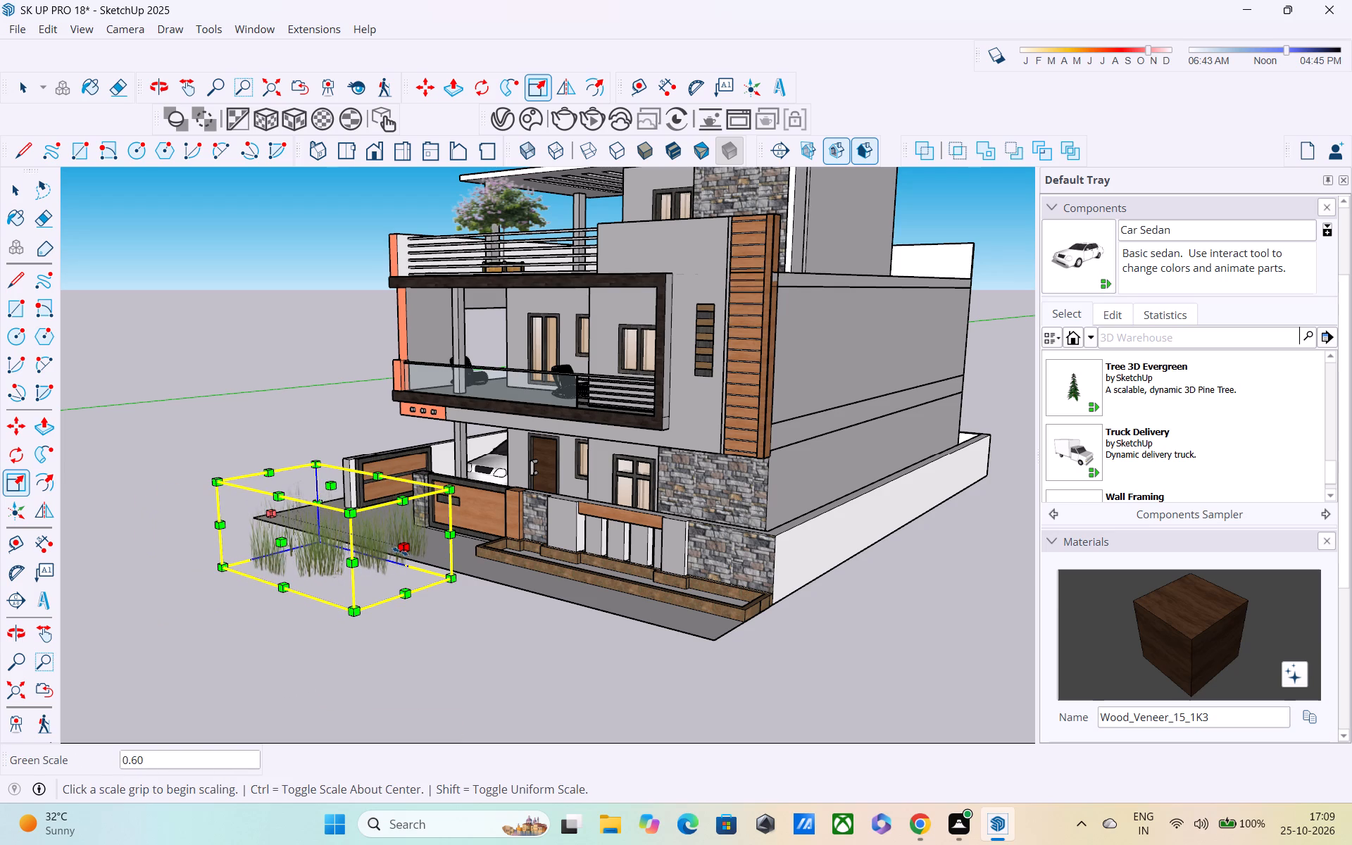
left_click(400, 551)
left_click(454, 595)
Scale the grass to about 0.71 along the green axis and reduce its height.
middle_click_drag(454, 566, 425, 573)
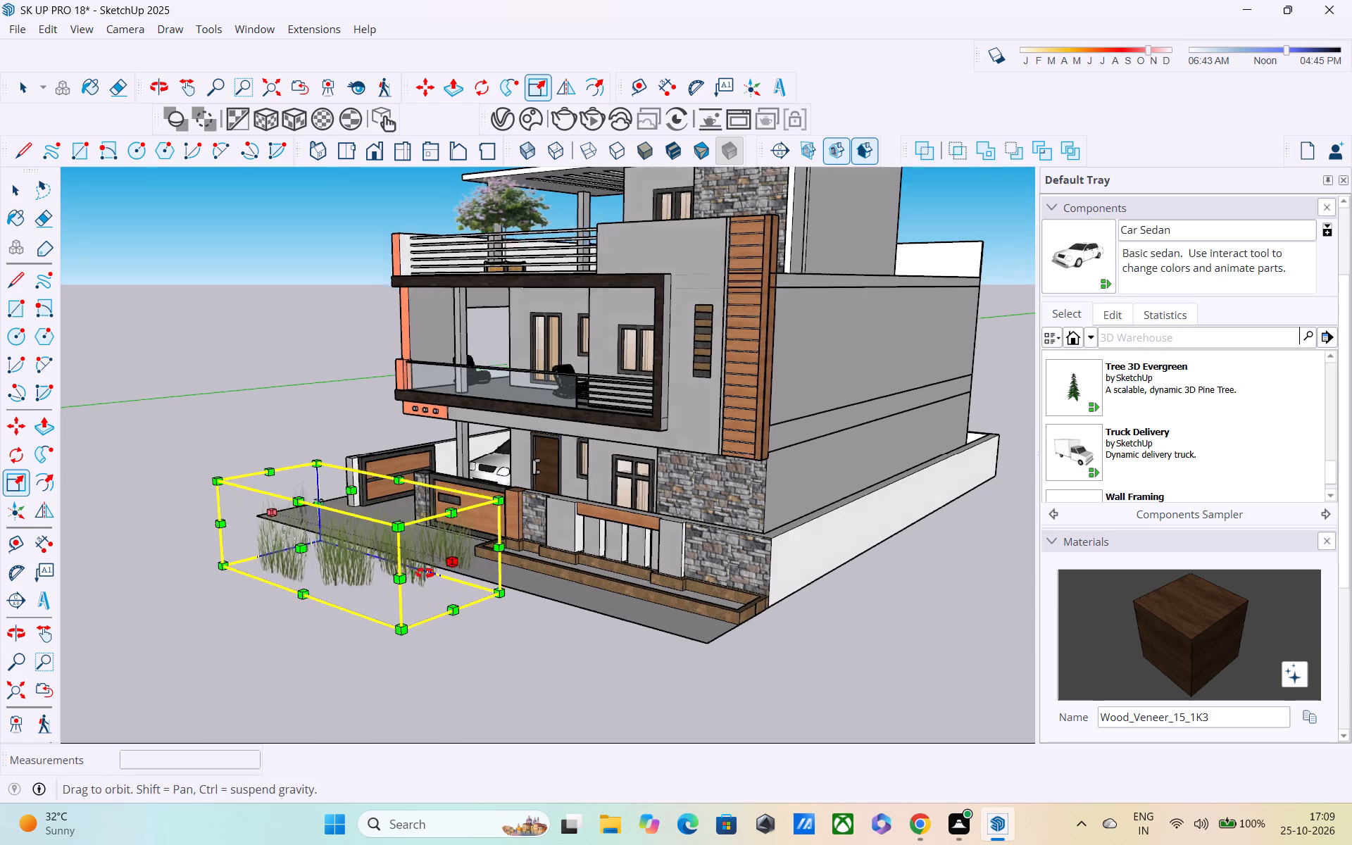
middle_click_drag(425, 573, 161, 616)
left_click(407, 483)
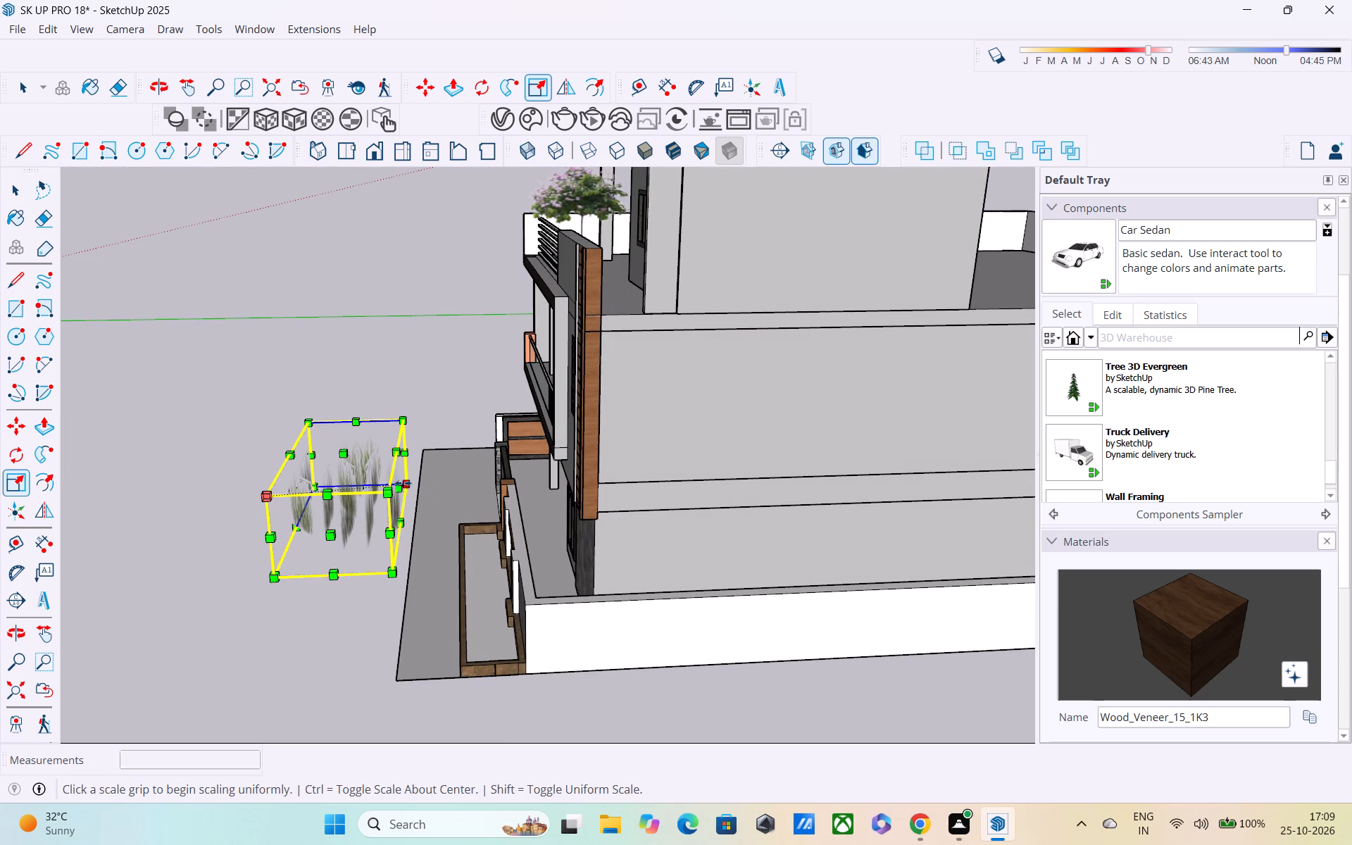
left_click(406, 503)
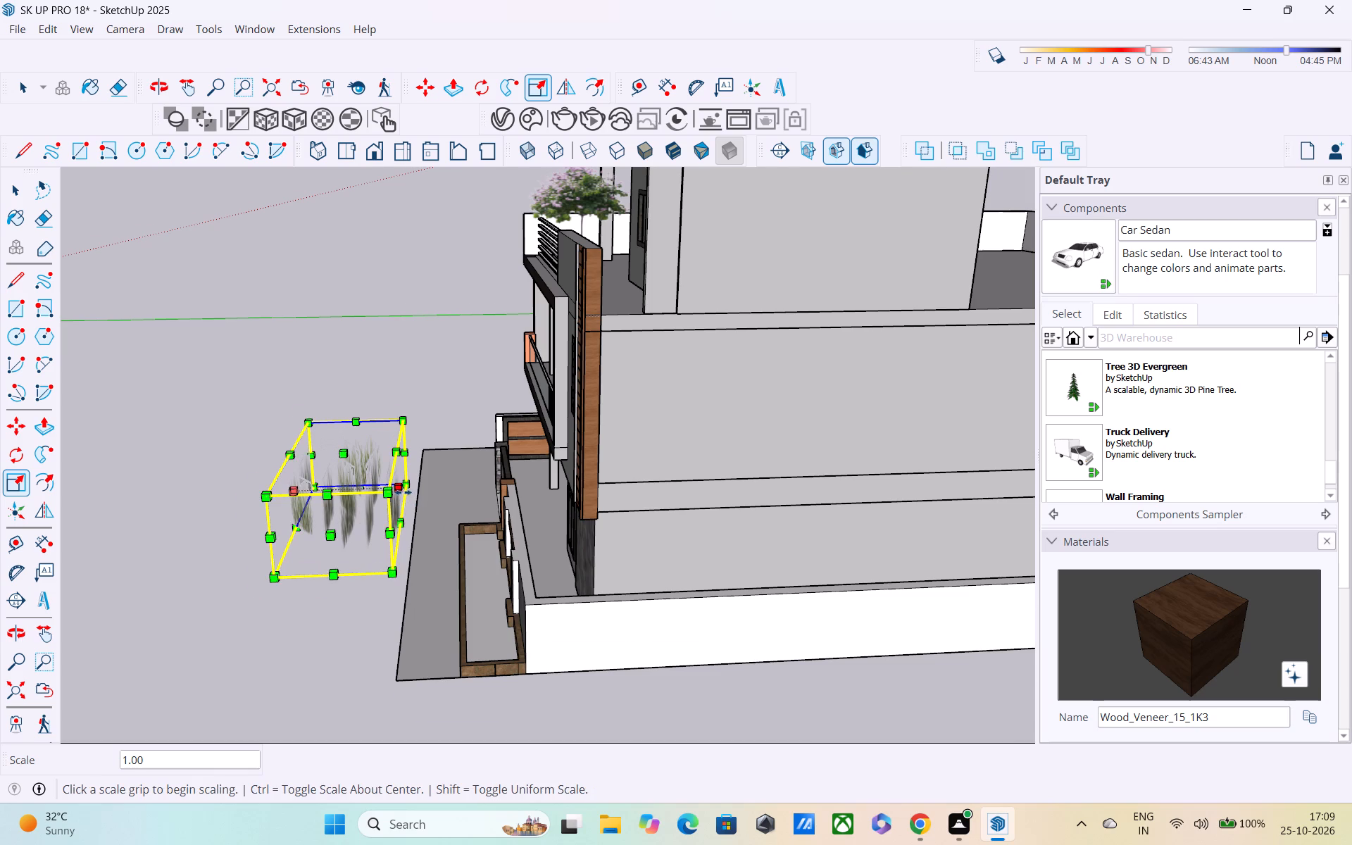
scroll(403, 492, "up", 2)
left_click(400, 492)
left_click(360, 499)
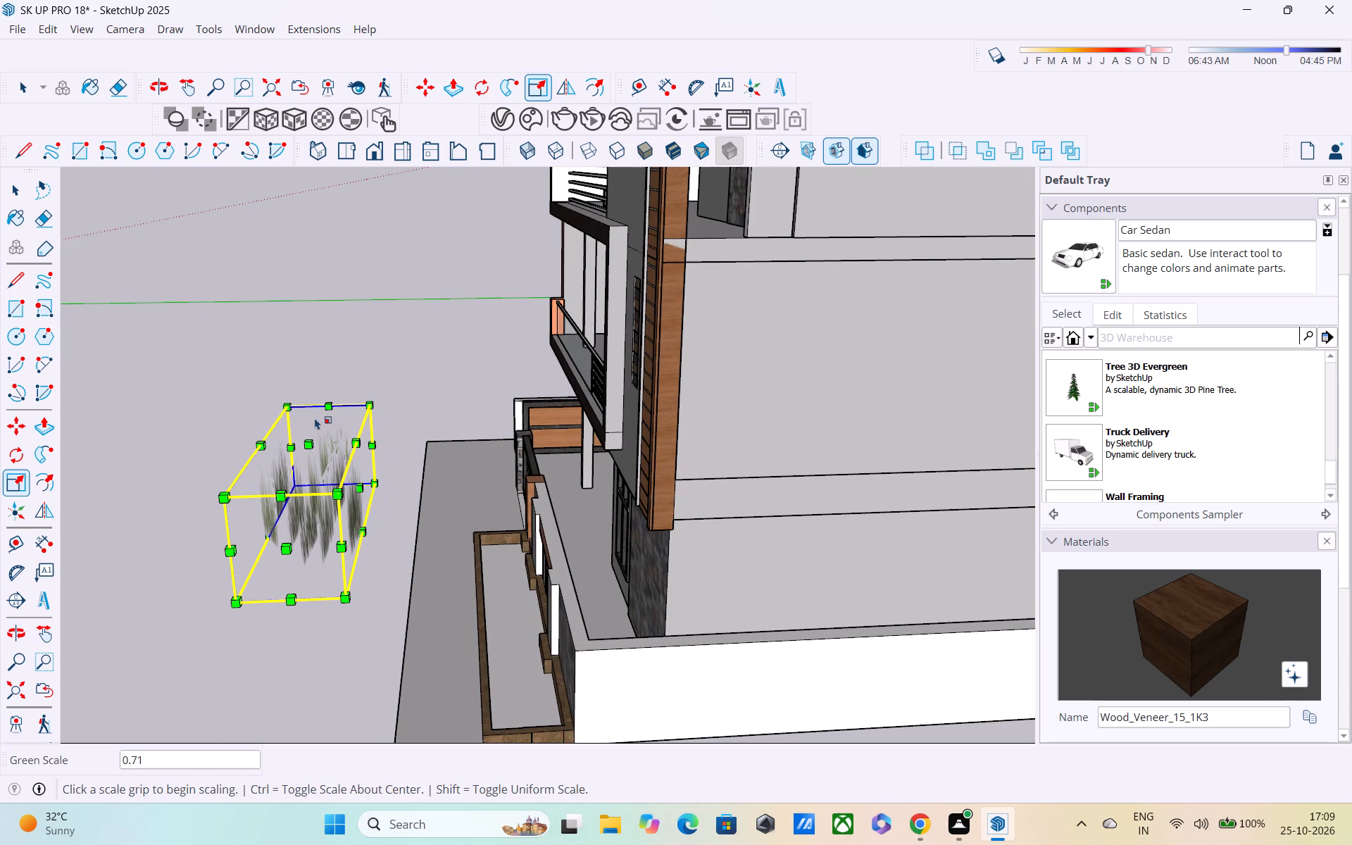
left_click(306, 439)
left_click(308, 472)
Narrow the grass further along the green axis to about half its depth, to suit the planter's width.
middle_click_drag(388, 496, 484, 490)
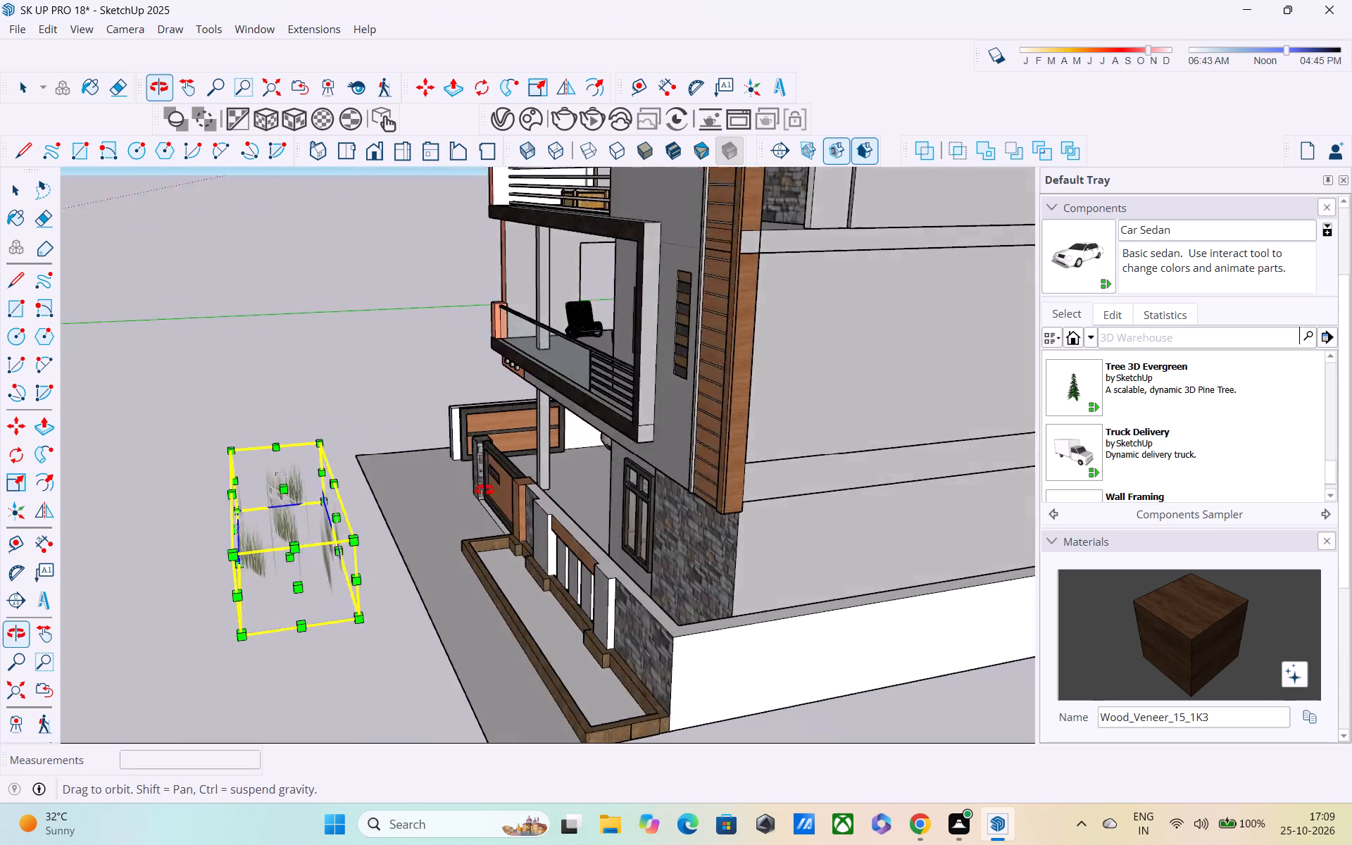
middle_click_drag(484, 490, 805, 489)
middle_click_drag(516, 630, 1005, 548)
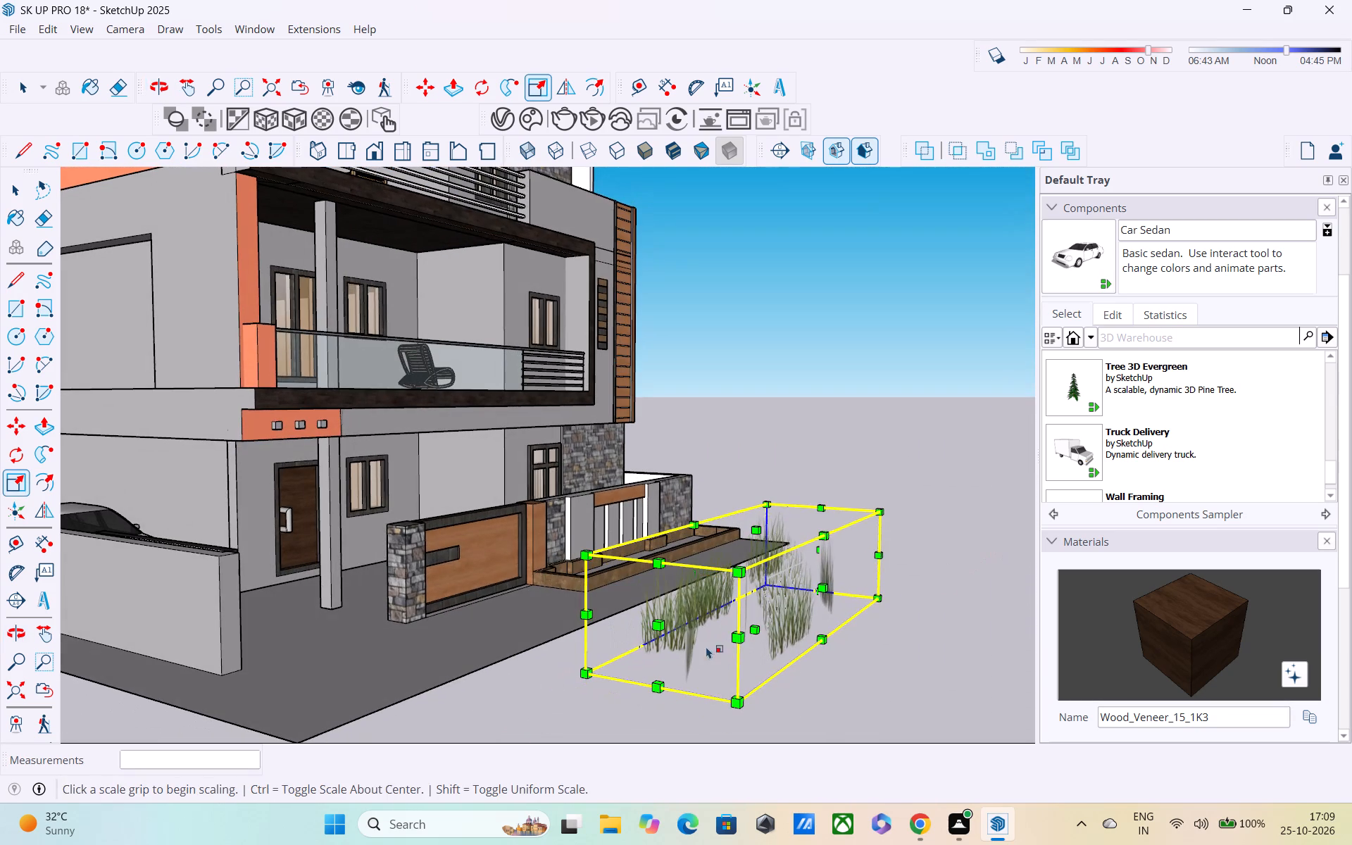
left_click(825, 591)
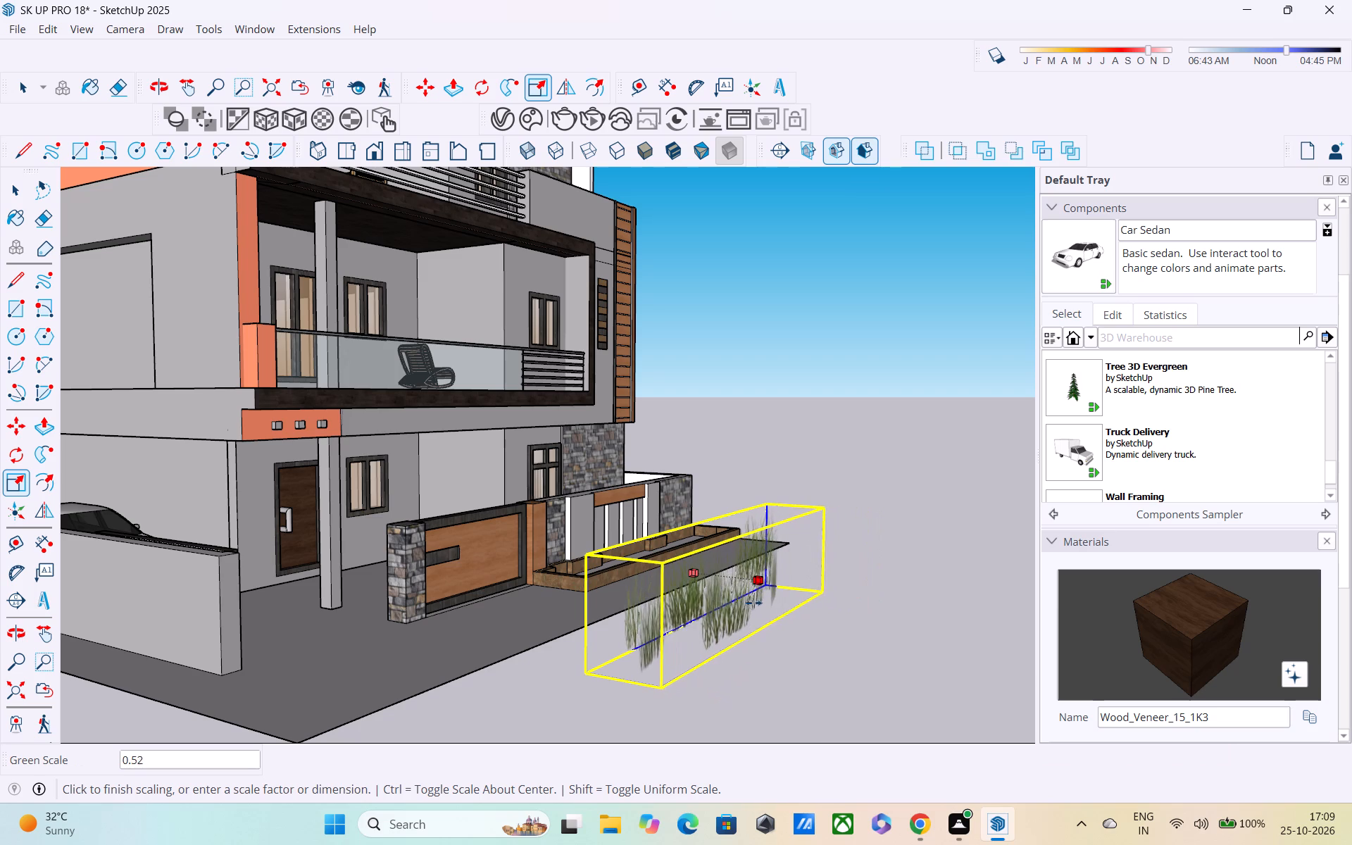
left_click(756, 608)
Move the grass by its lower front corner onto the edge of the planter in front of the compound wall.
middle_click_drag(722, 604, 641, 604)
key("m")
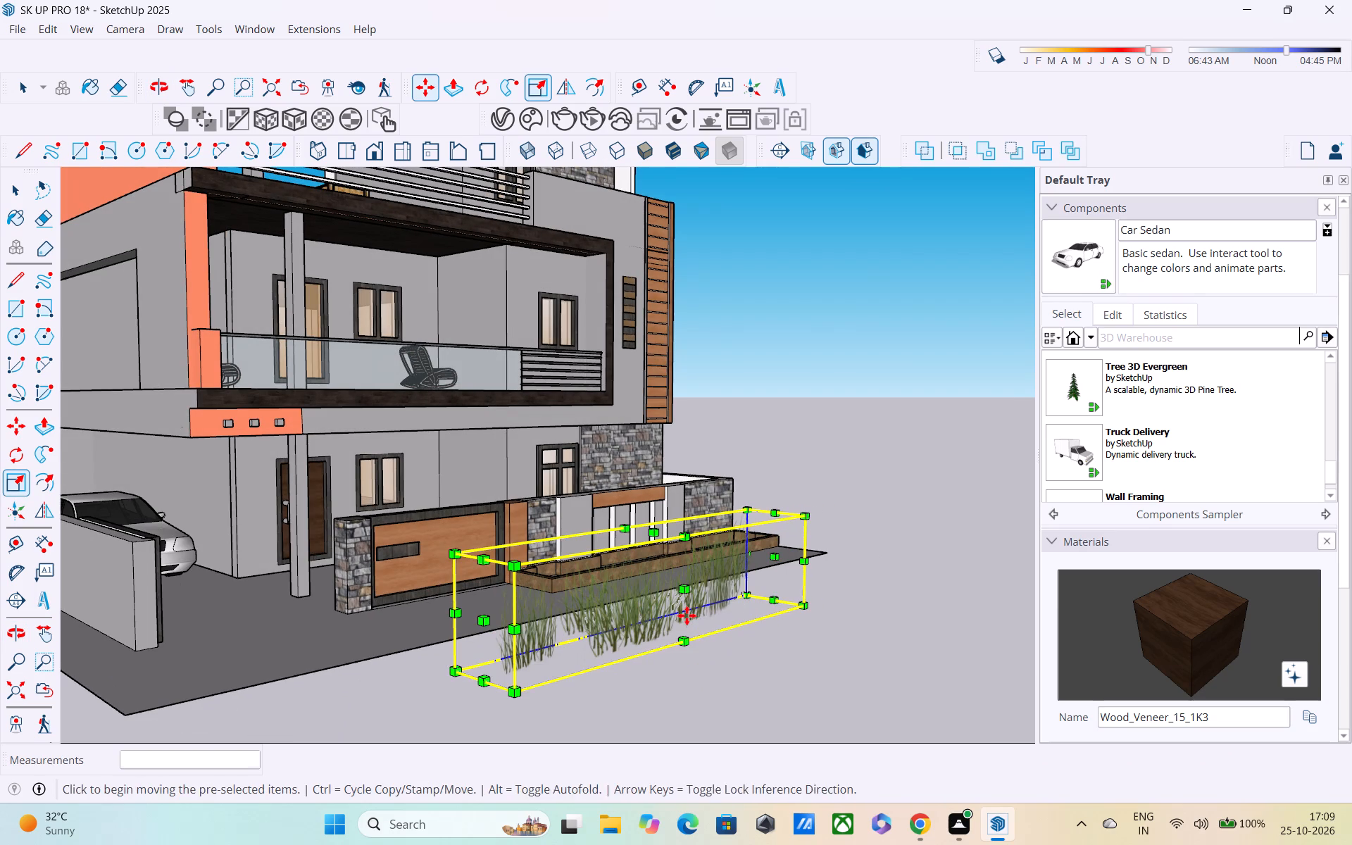
left_click(508, 696)
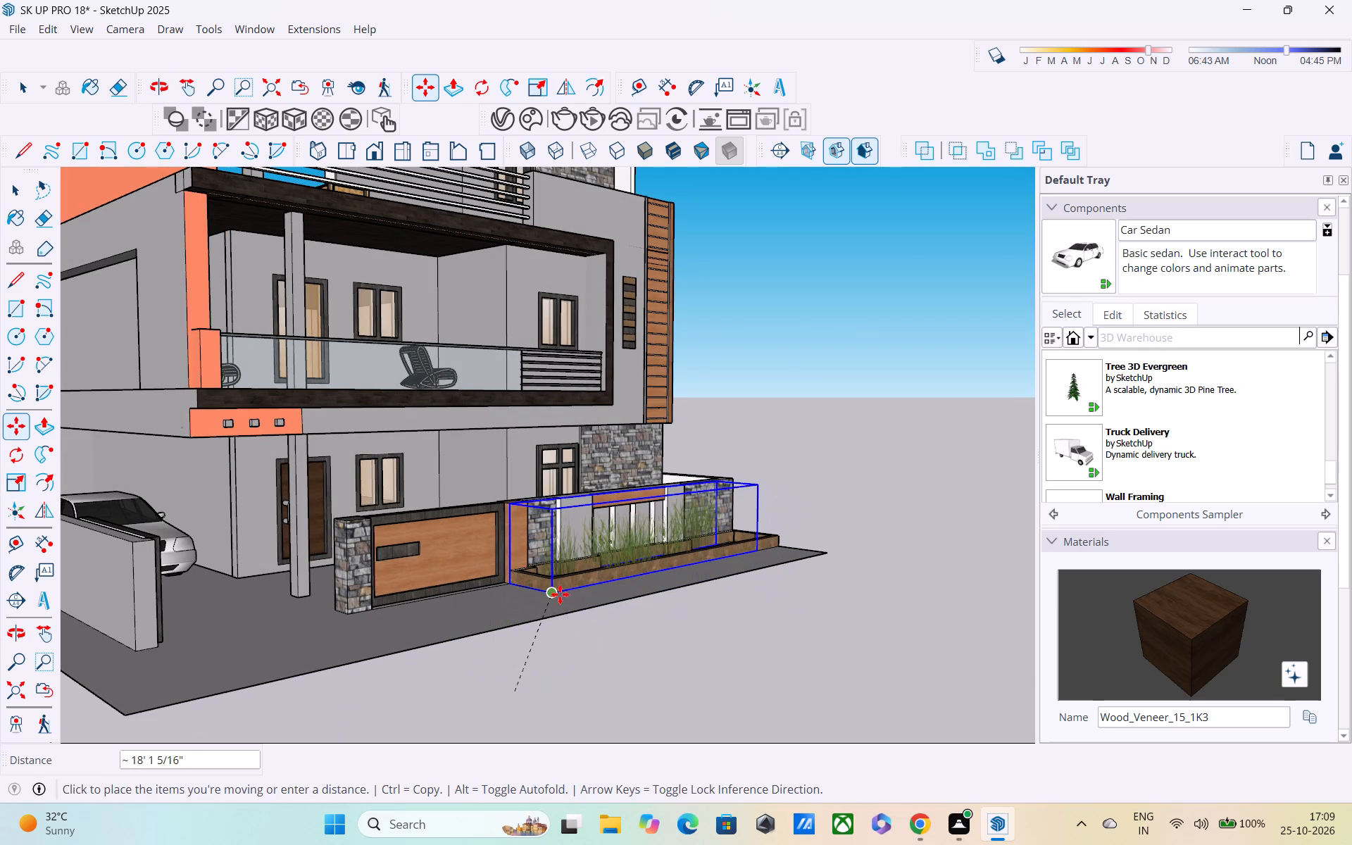
middle_click_drag(561, 589, 472, 653)
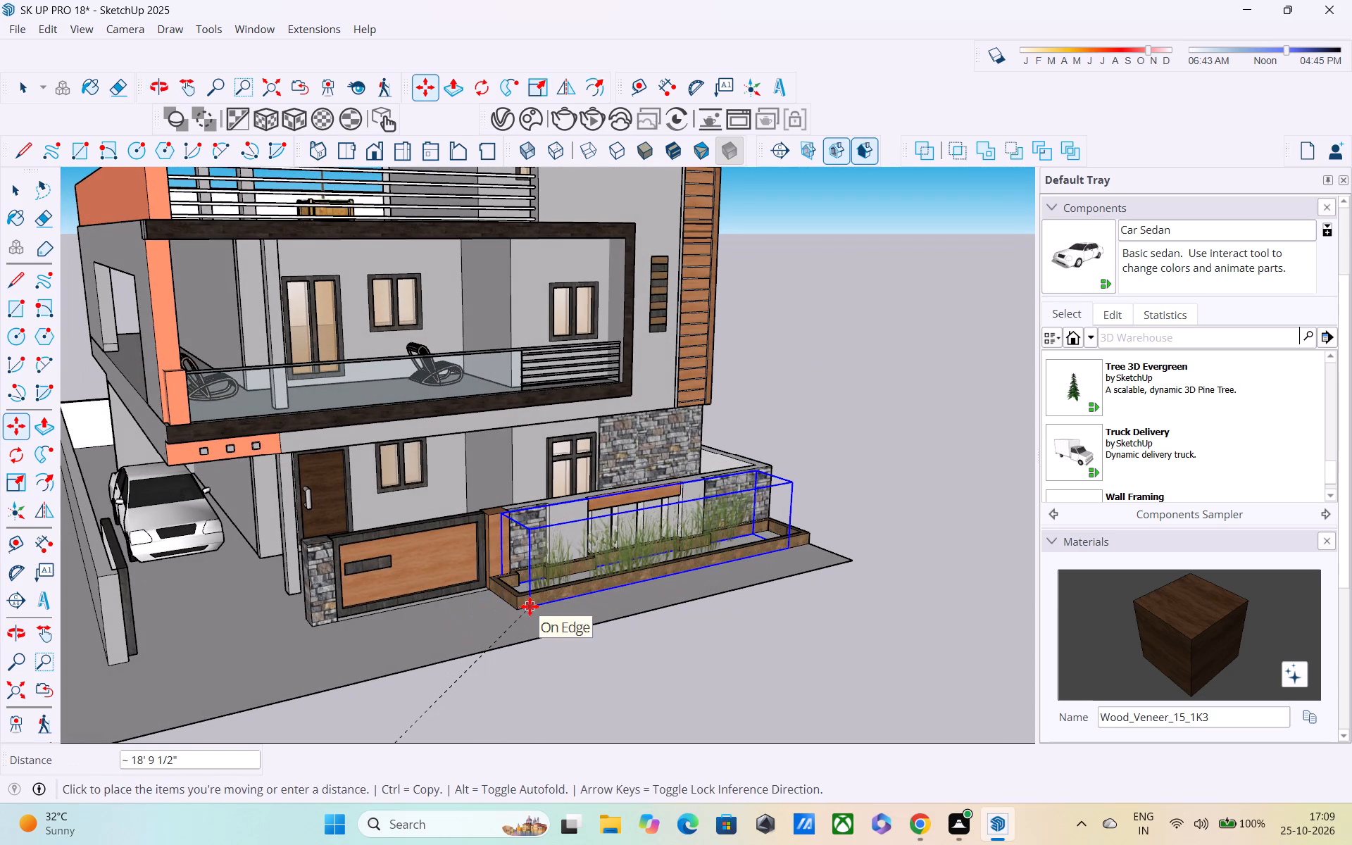
left_click(530, 606)
key("space")
left_click(860, 444)
middle_click_drag(741, 546, 649, 508)
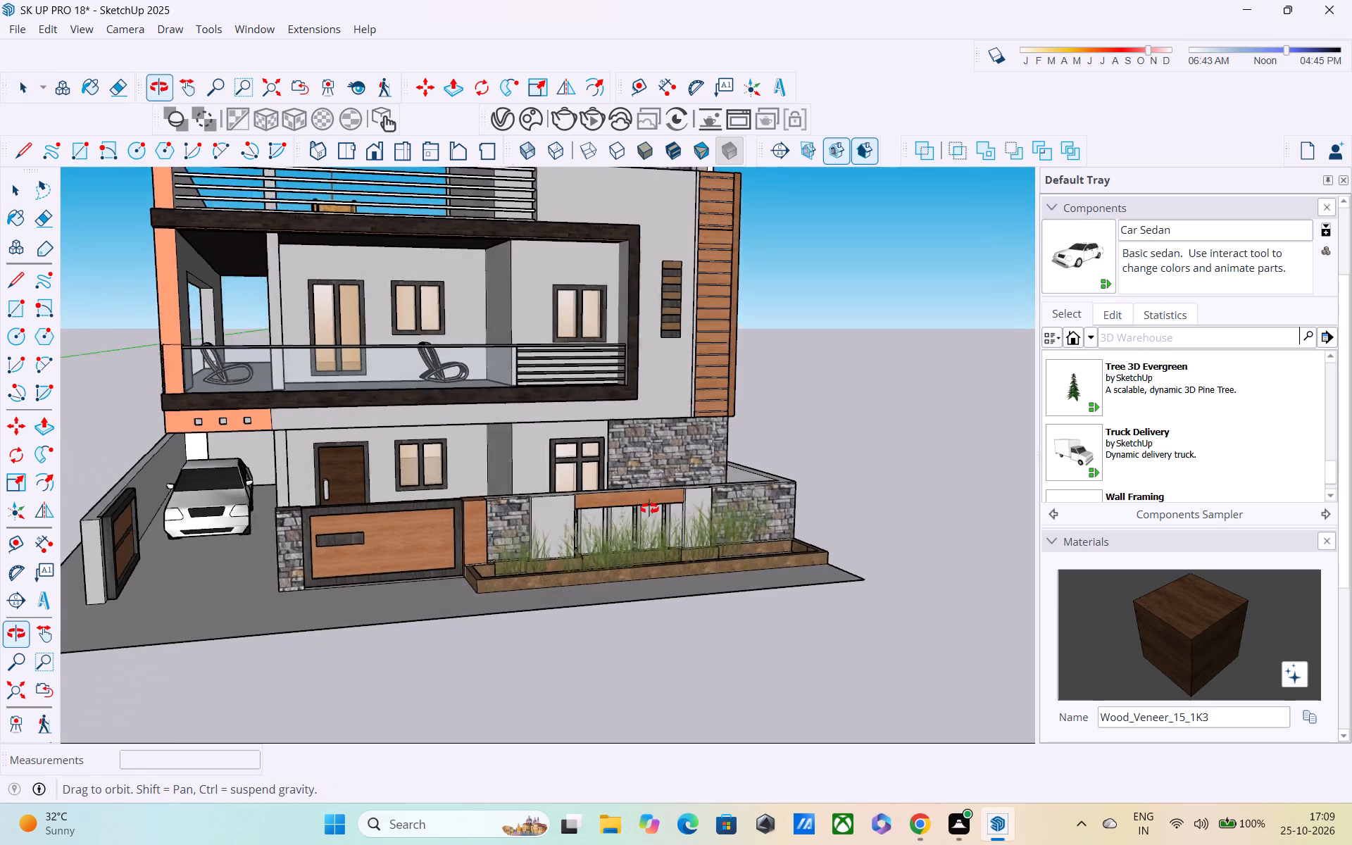
middle_click_drag(649, 508, 641, 506)
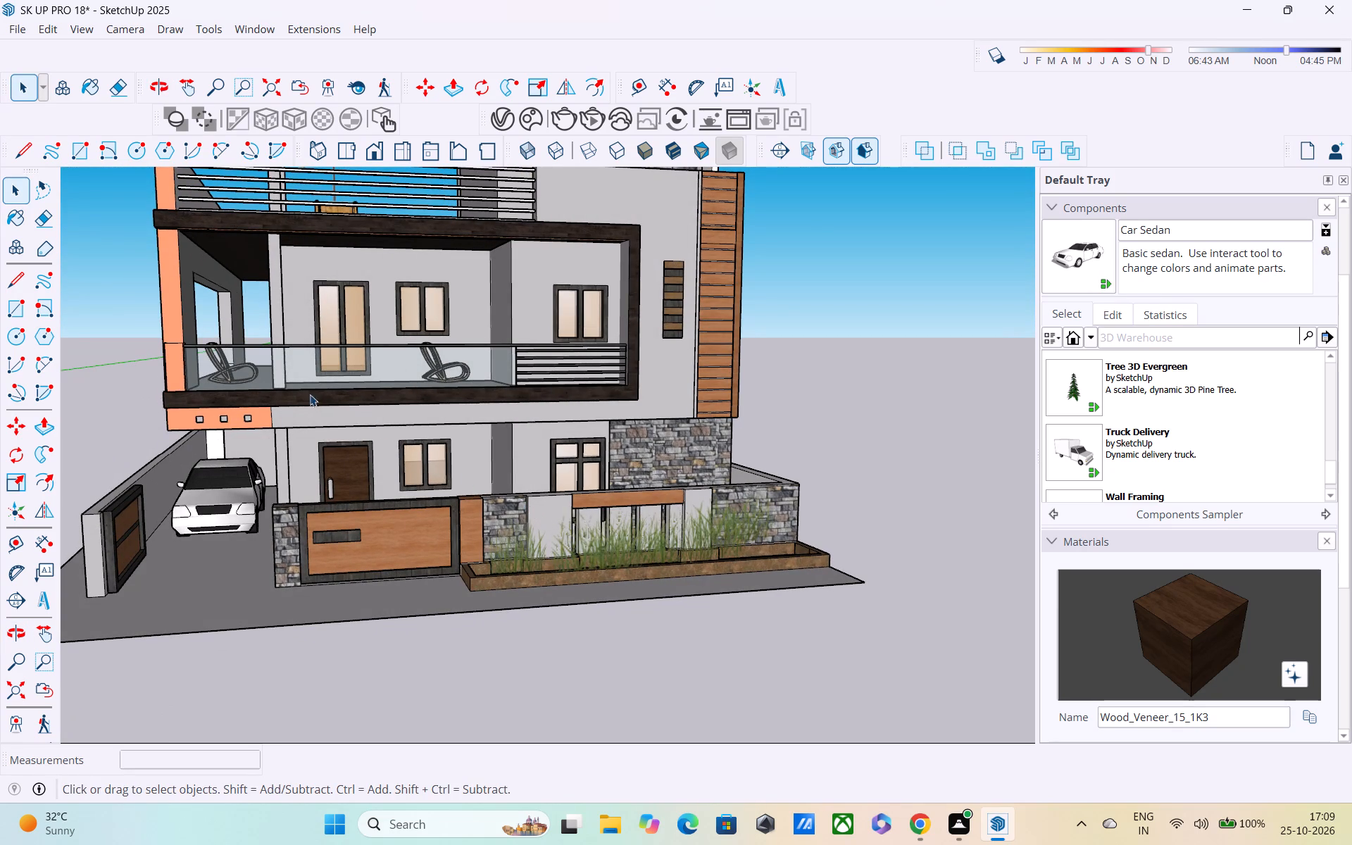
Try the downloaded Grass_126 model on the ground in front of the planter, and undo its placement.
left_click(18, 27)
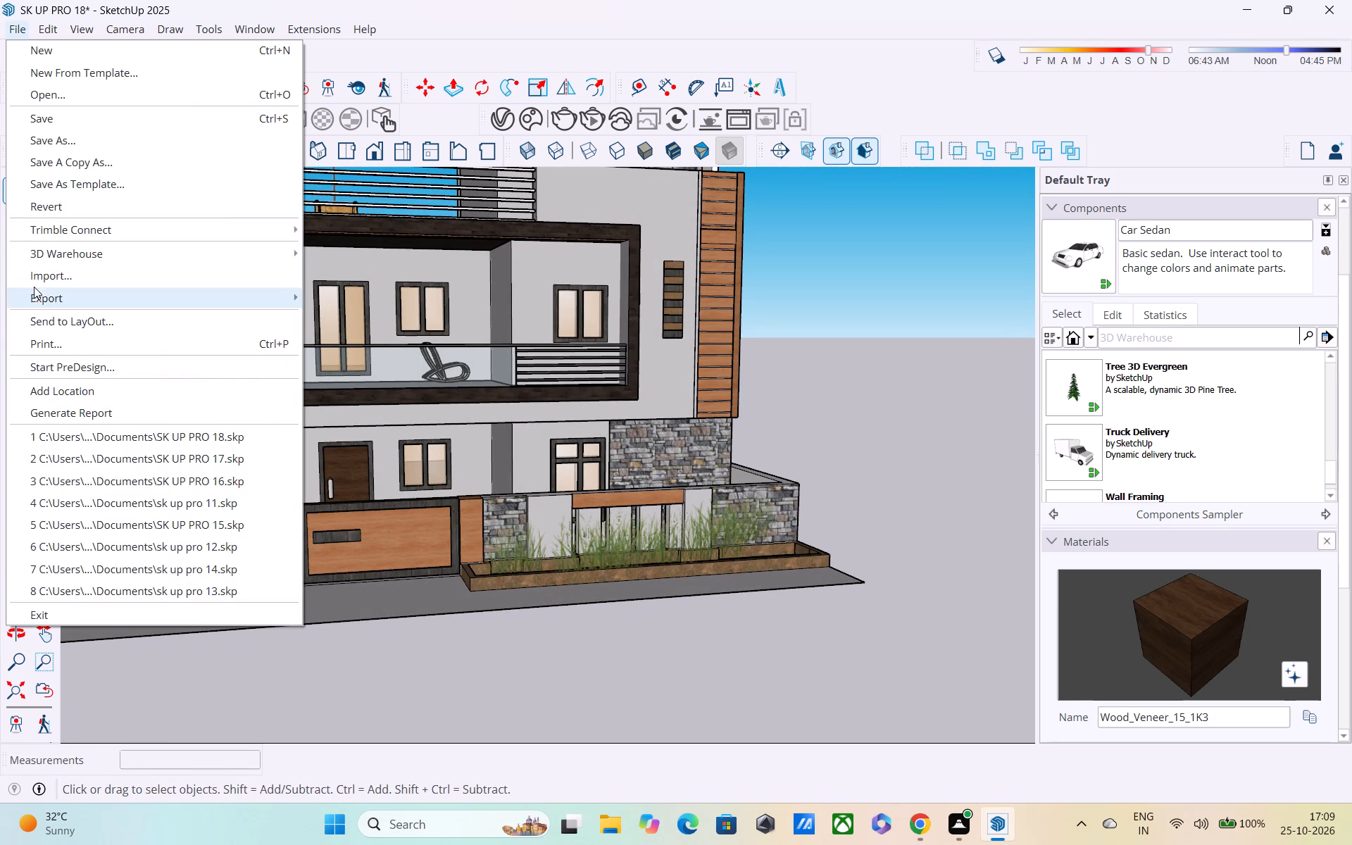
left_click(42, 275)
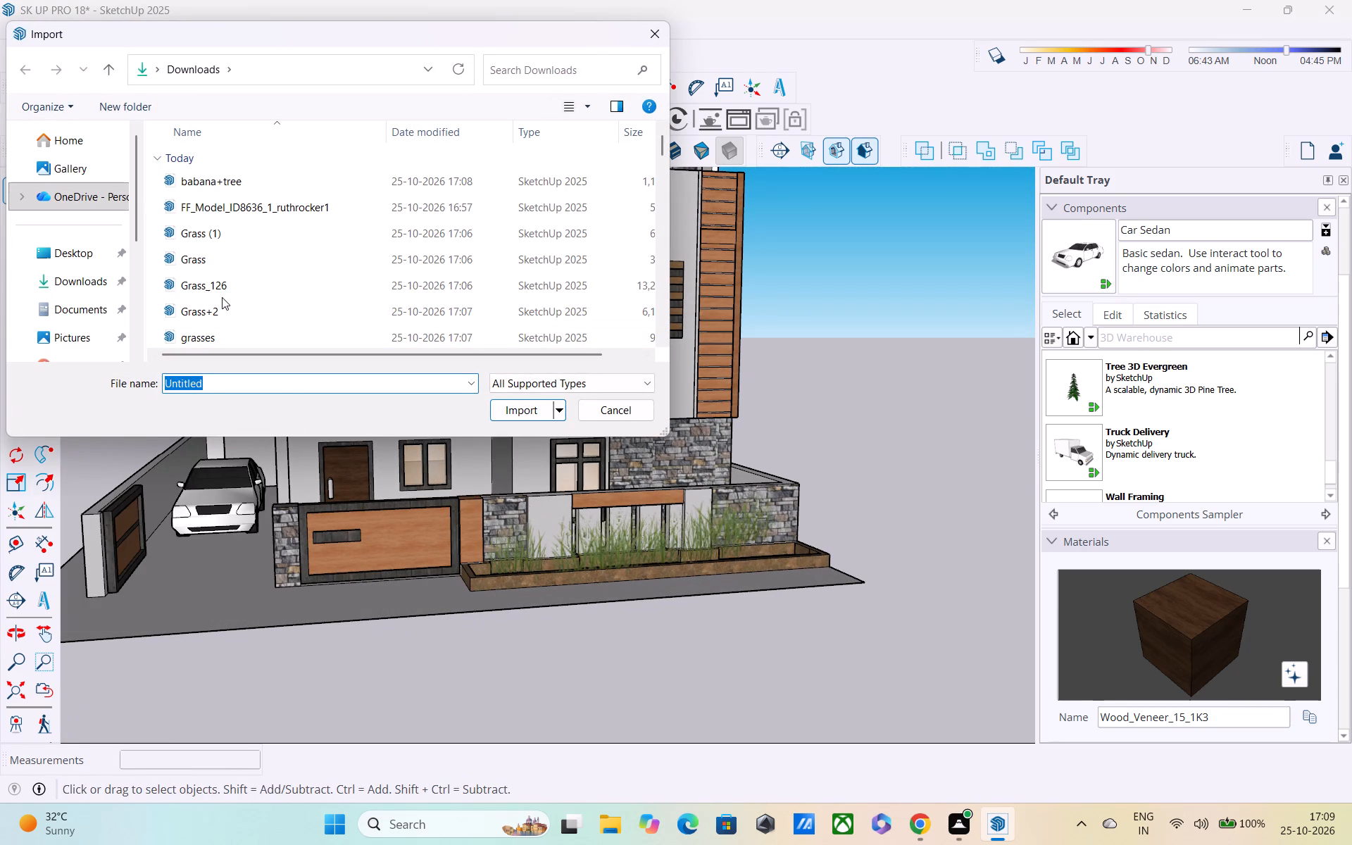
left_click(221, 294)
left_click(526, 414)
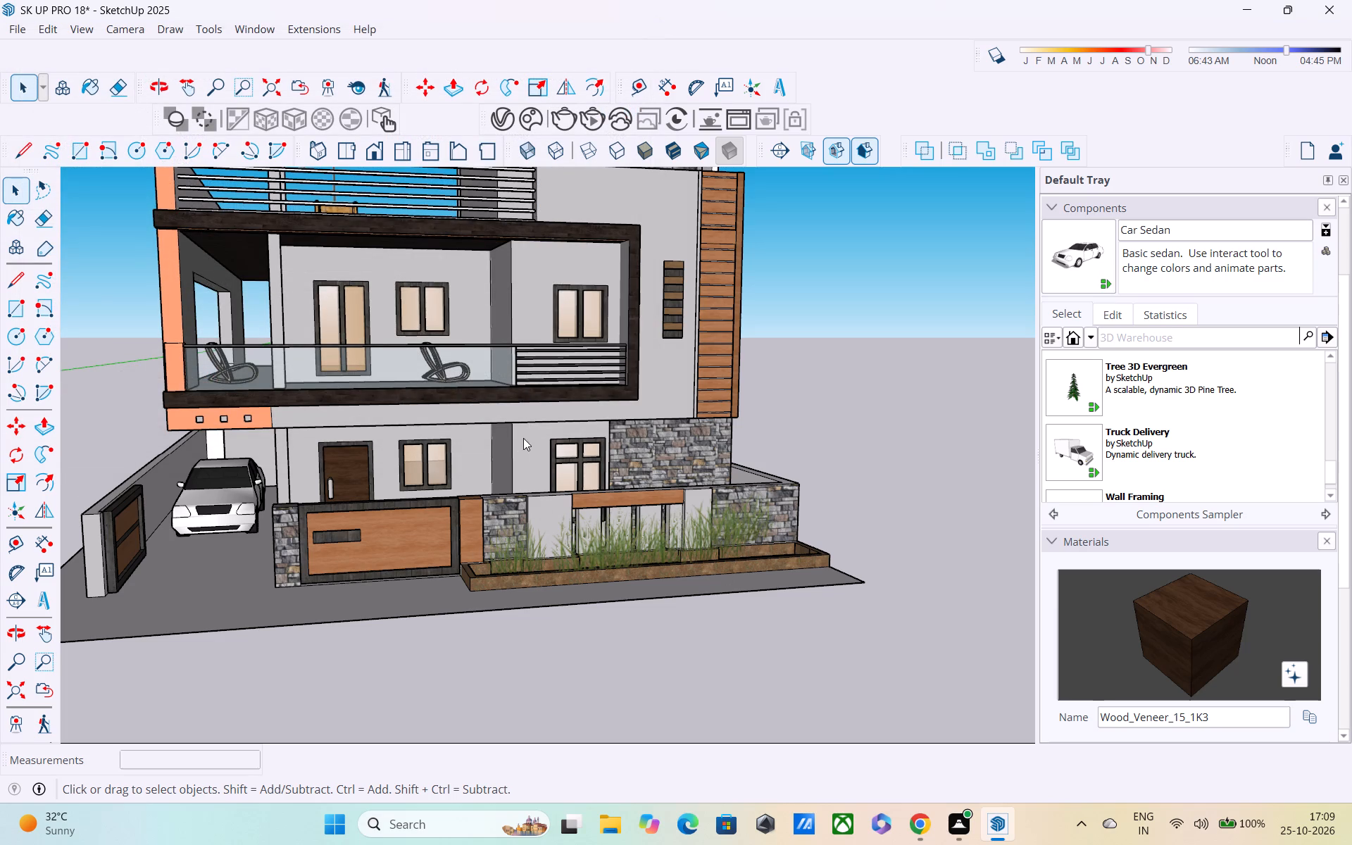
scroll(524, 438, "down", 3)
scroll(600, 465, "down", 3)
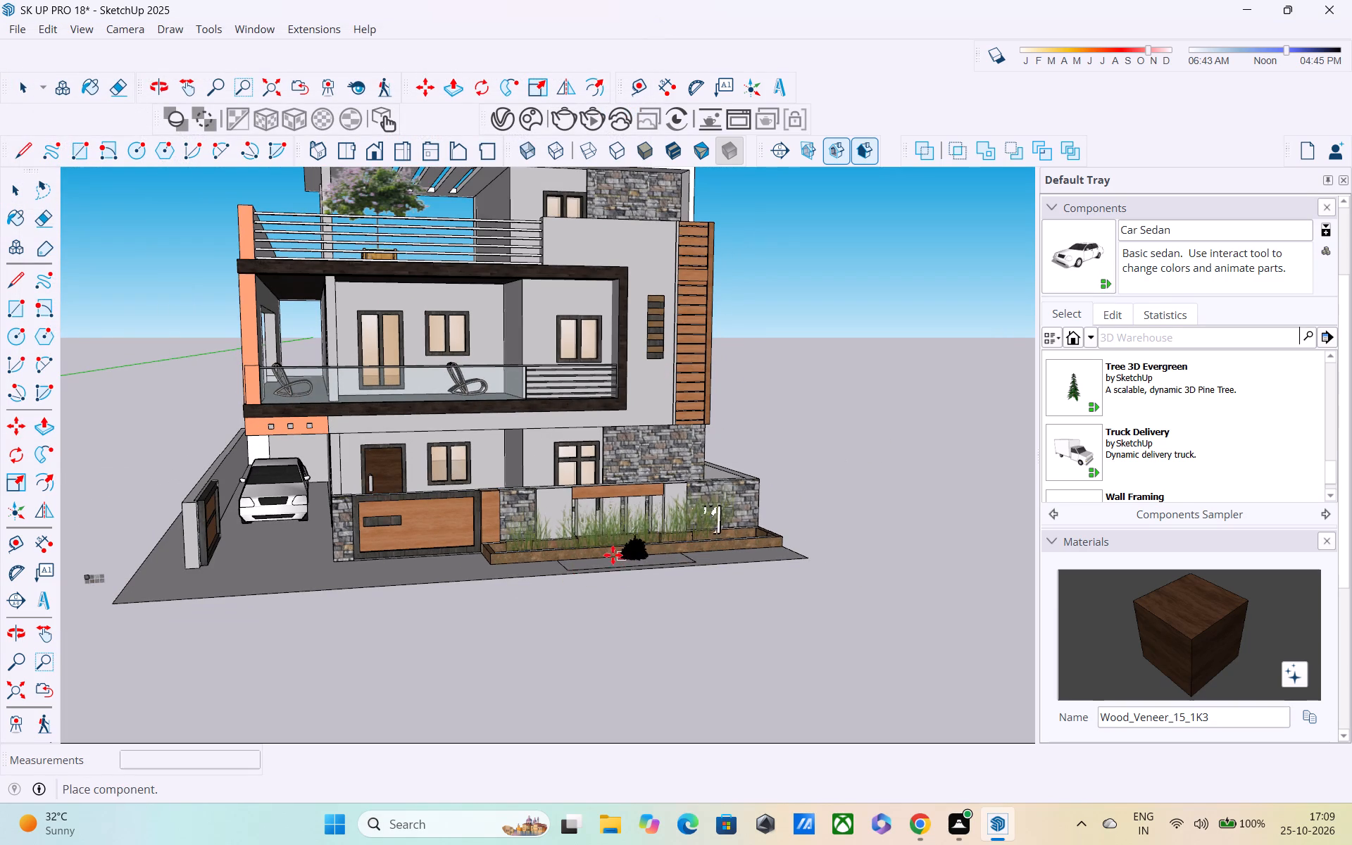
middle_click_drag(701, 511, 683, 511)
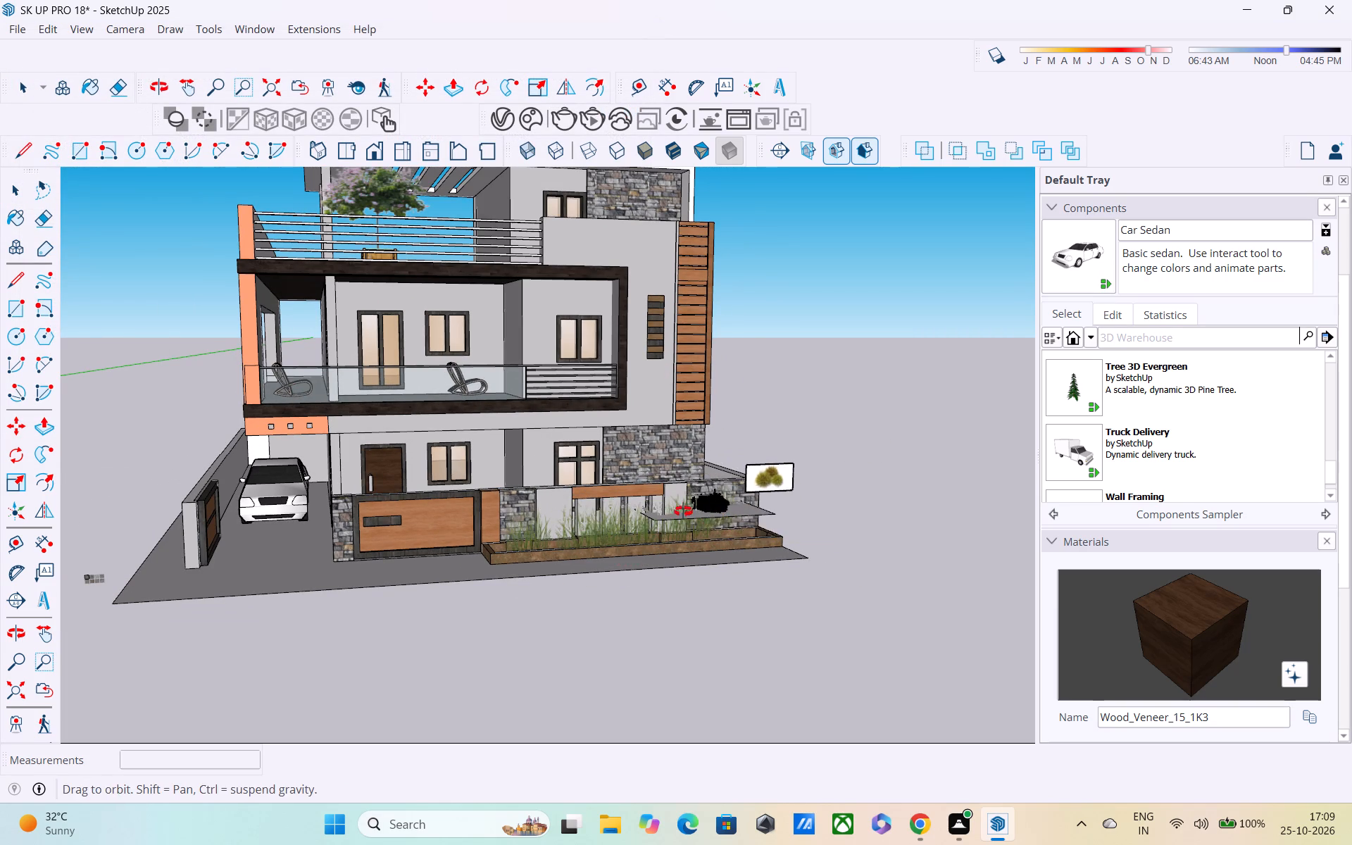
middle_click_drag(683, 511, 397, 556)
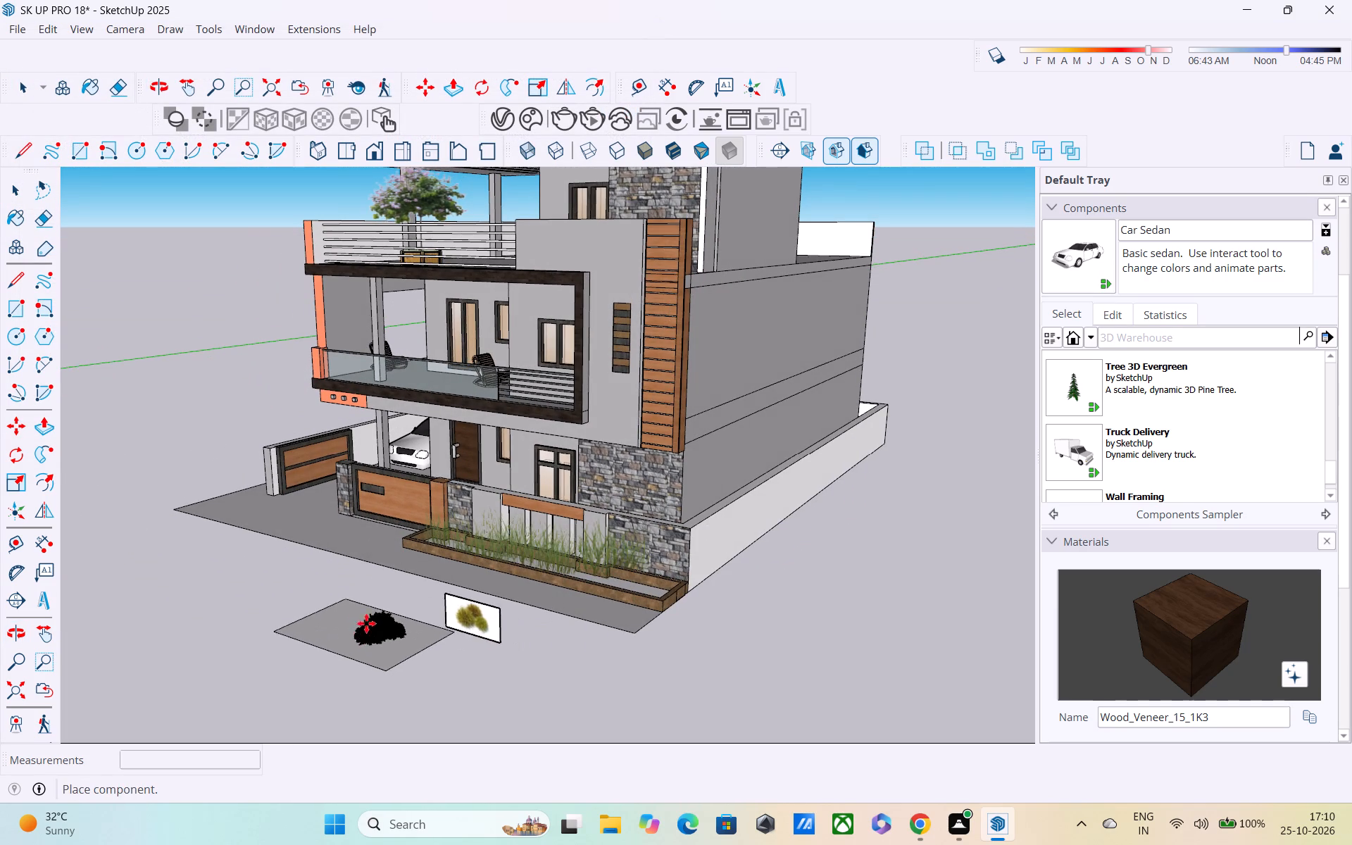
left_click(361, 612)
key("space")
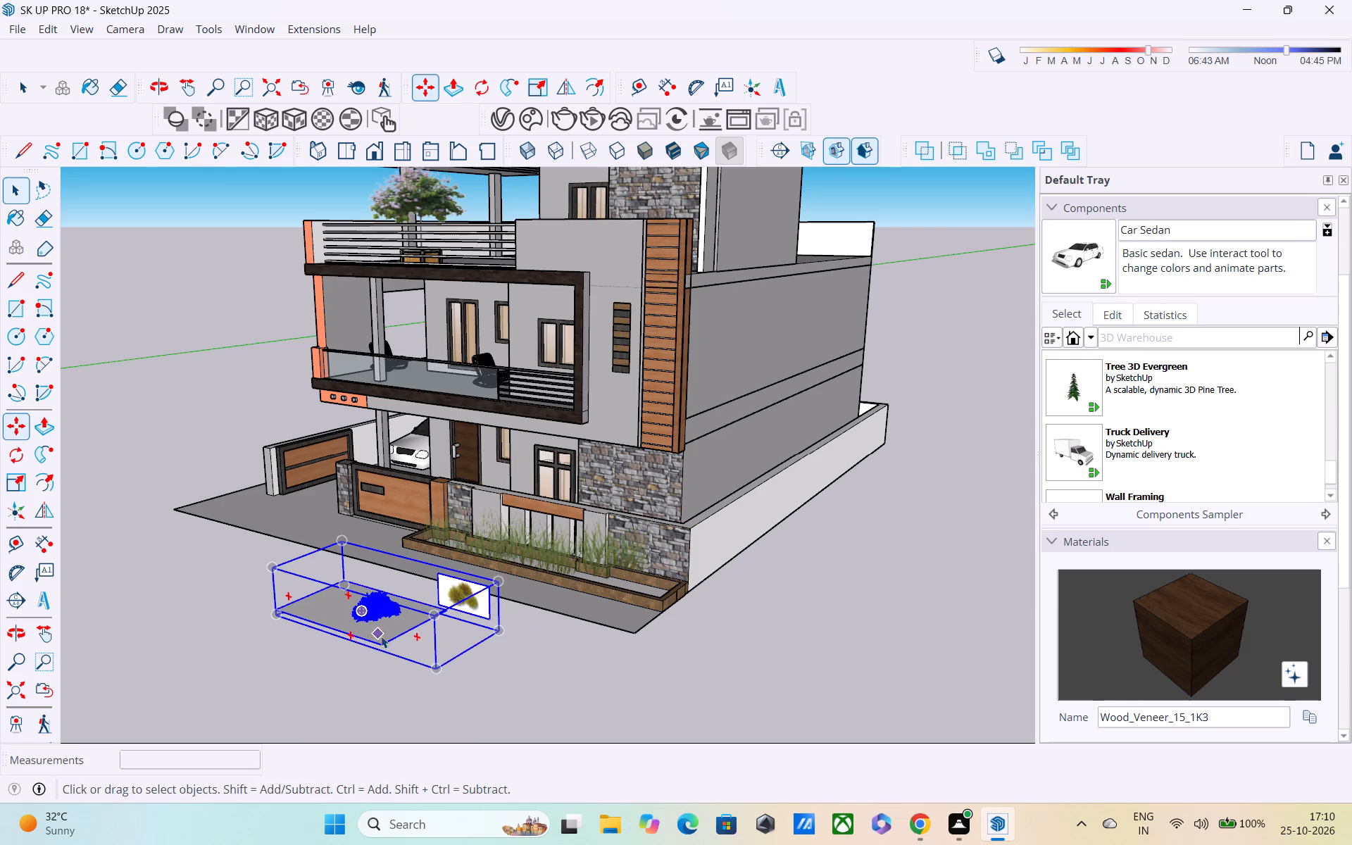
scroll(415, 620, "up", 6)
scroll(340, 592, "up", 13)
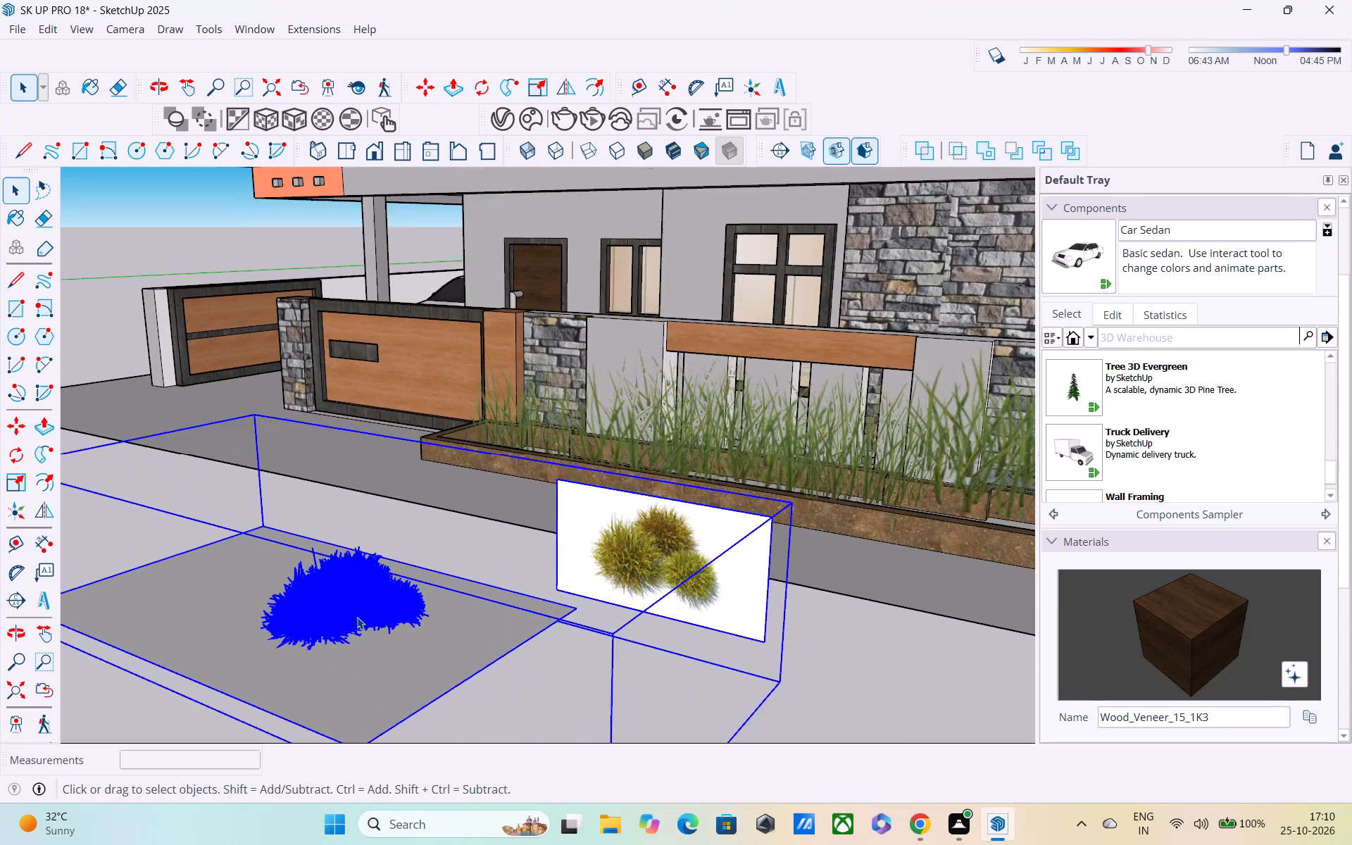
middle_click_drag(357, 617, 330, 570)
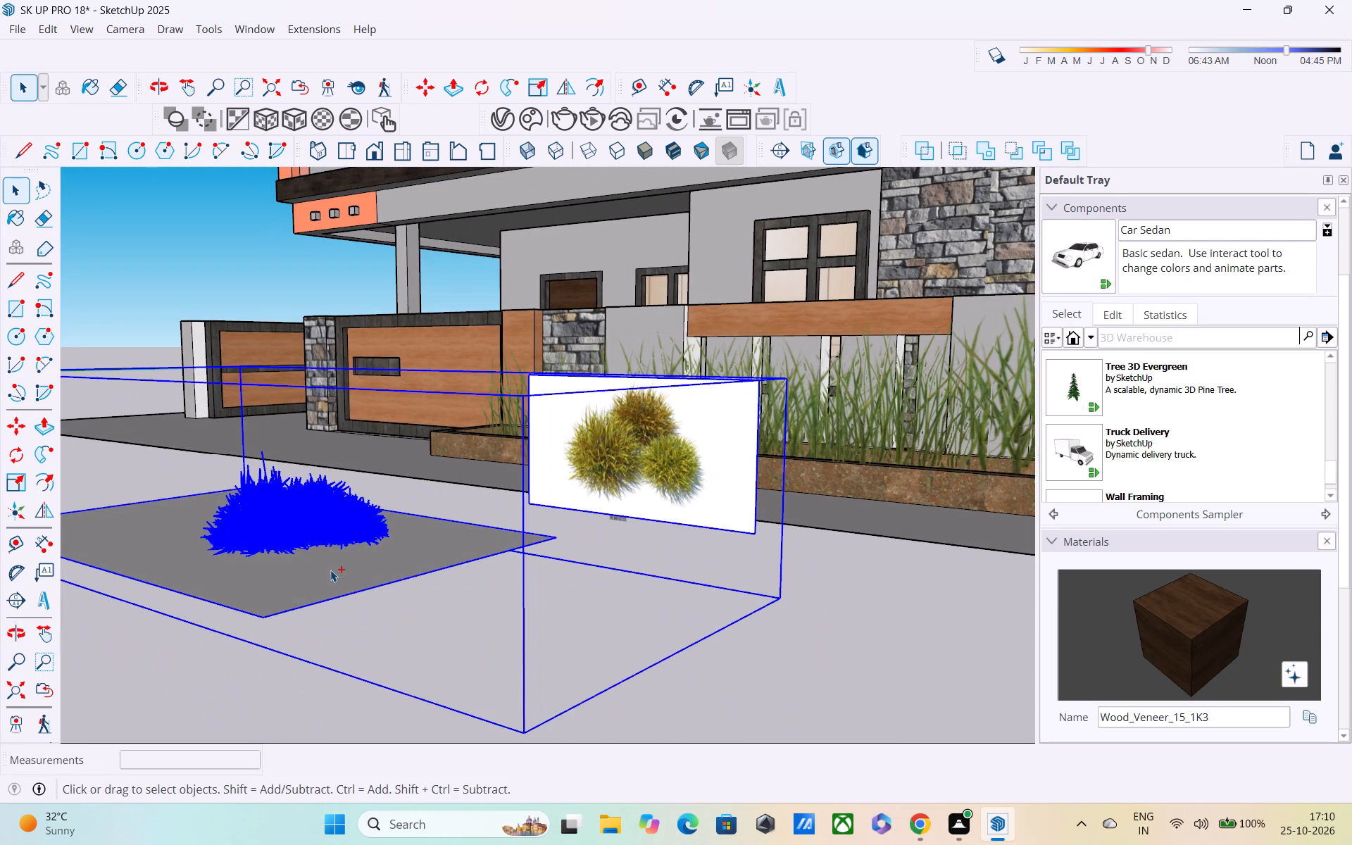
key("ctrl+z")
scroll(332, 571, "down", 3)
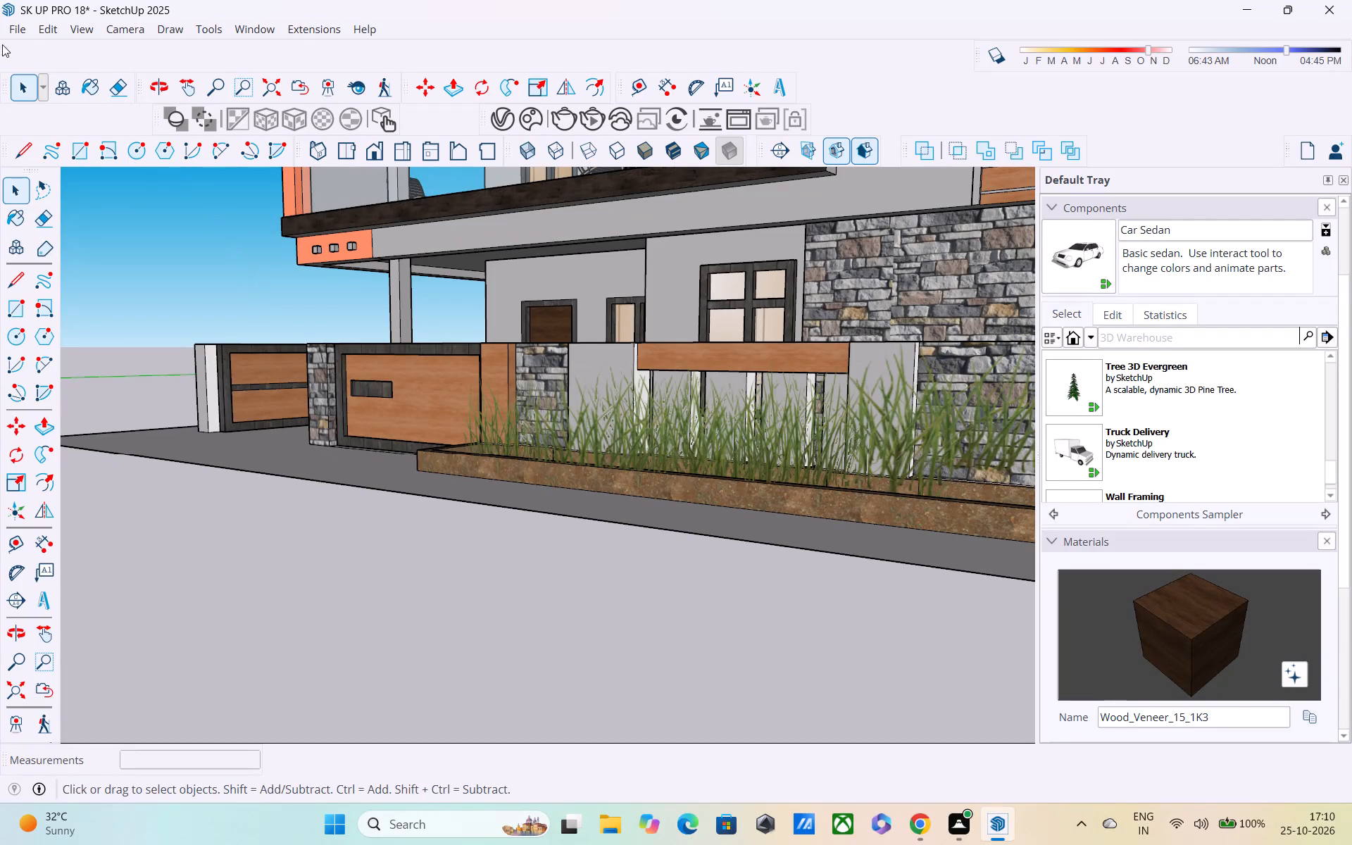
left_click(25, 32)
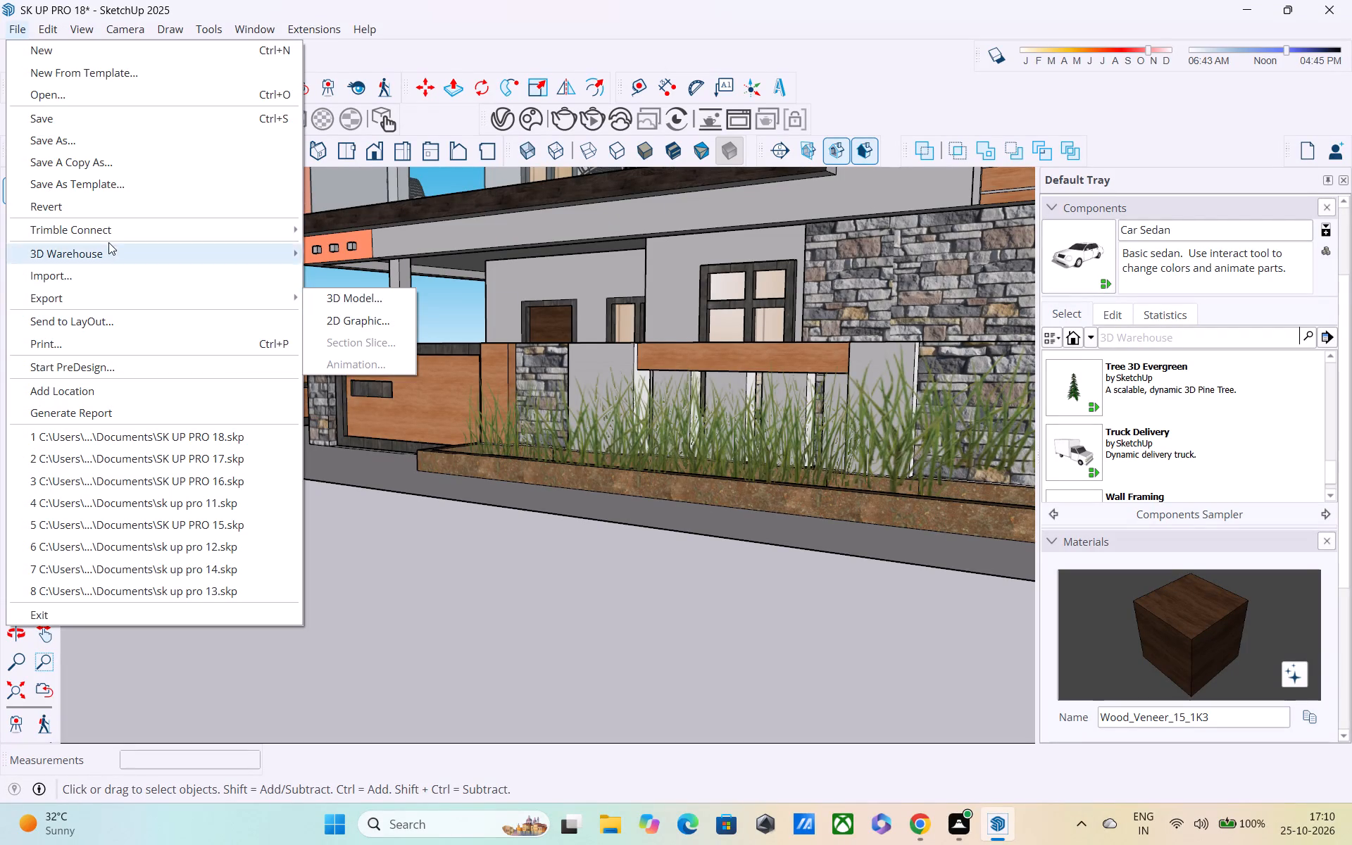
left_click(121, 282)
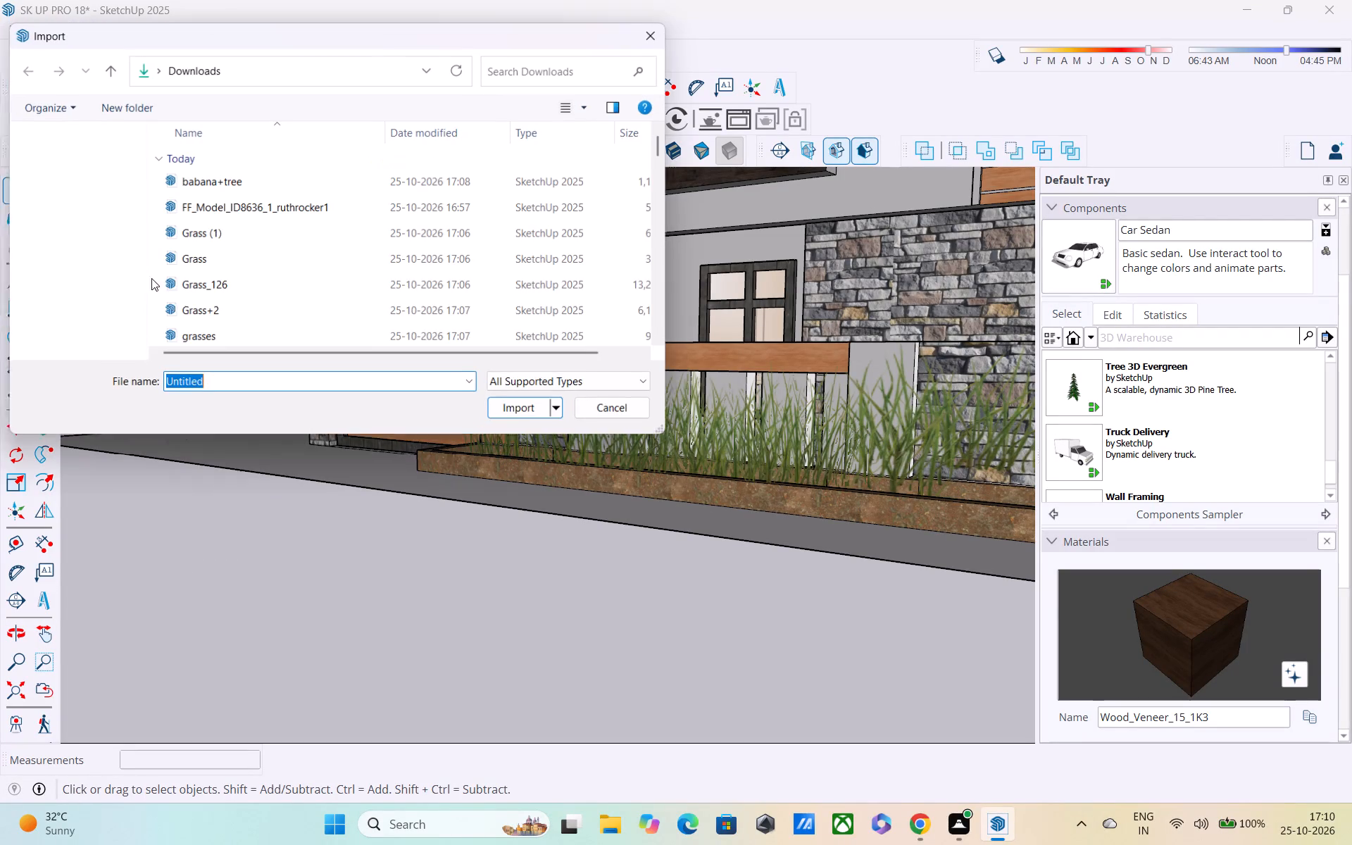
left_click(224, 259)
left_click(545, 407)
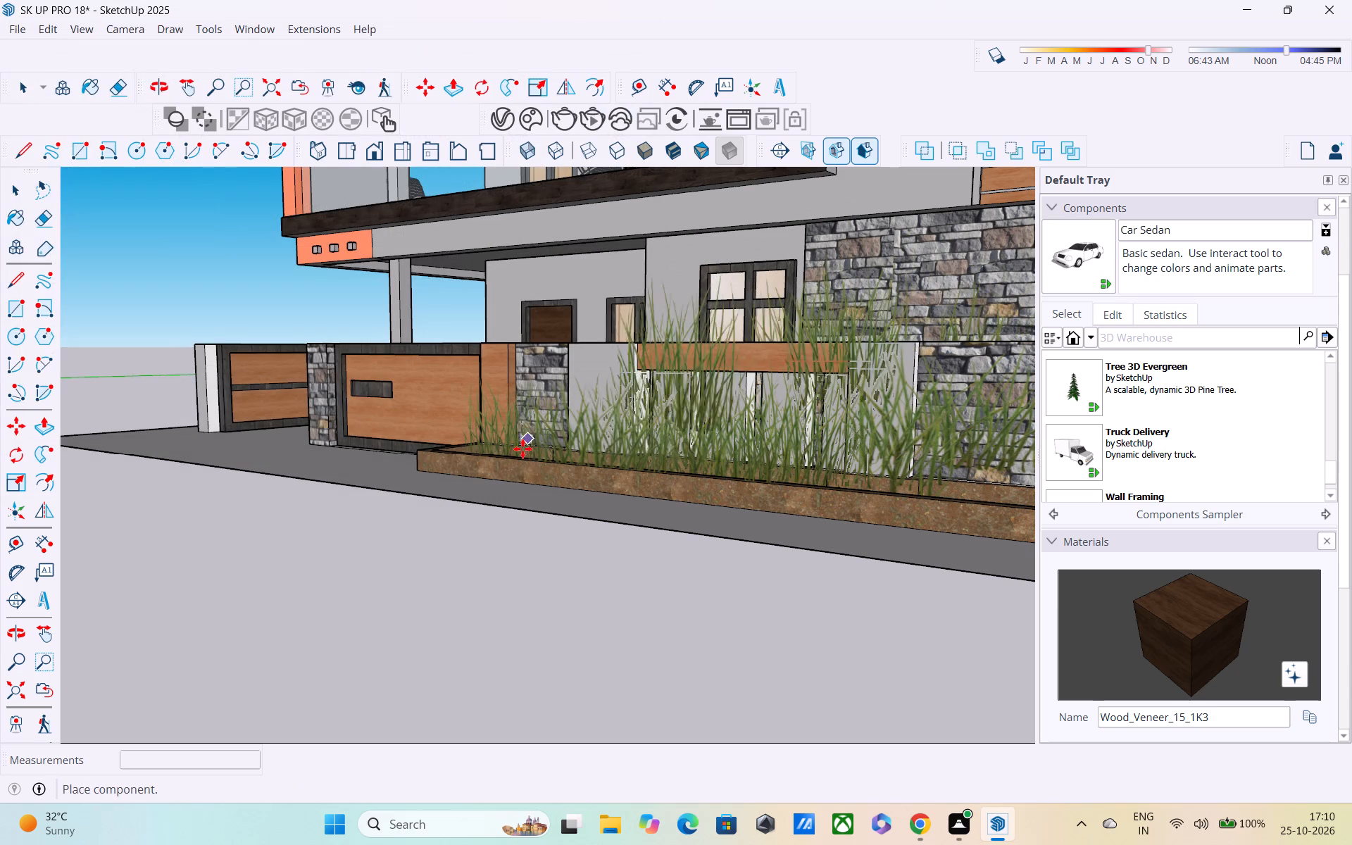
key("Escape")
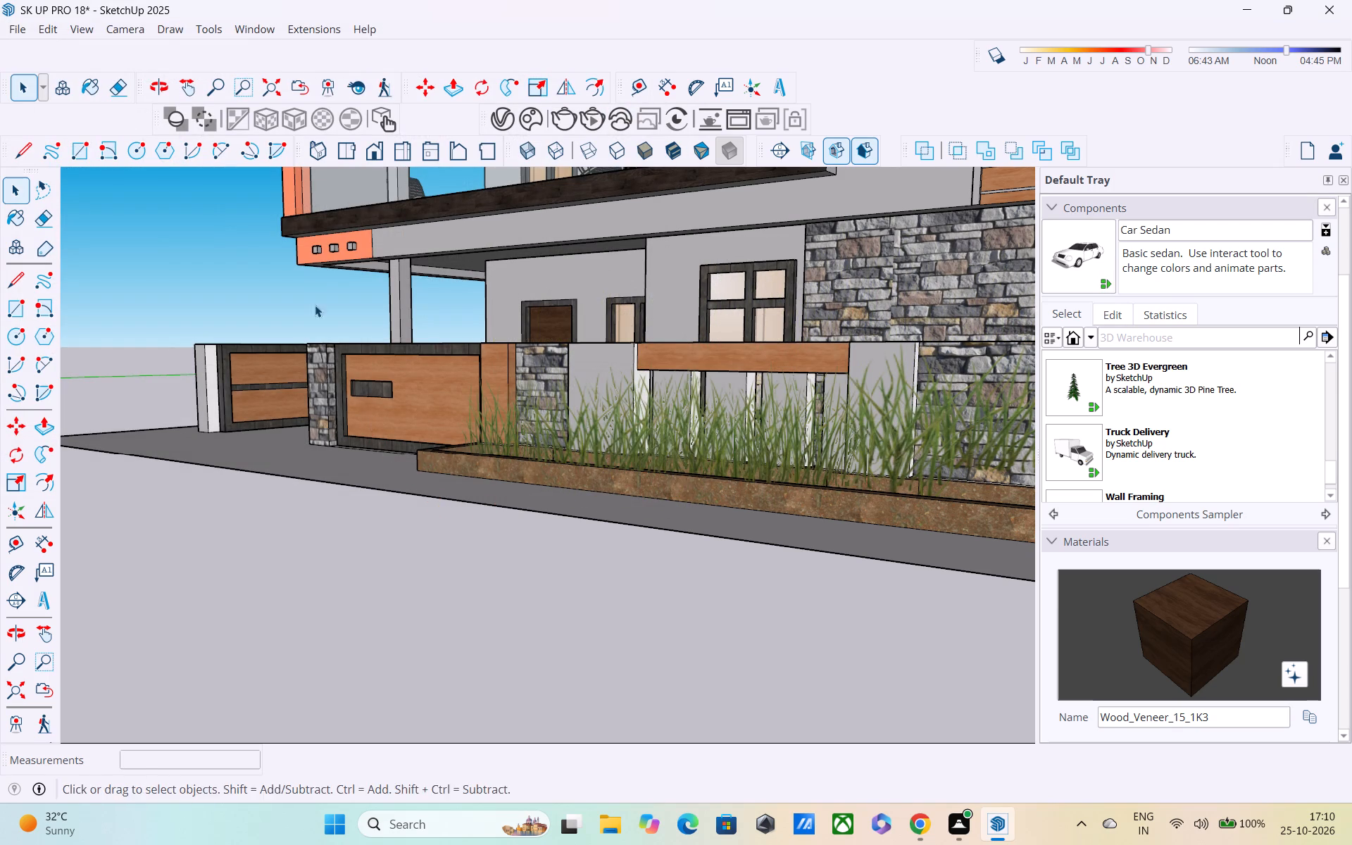
Import the downloaded Grass (1) model and place it inside the planter near the end farthest from the gate.
left_click(18, 30)
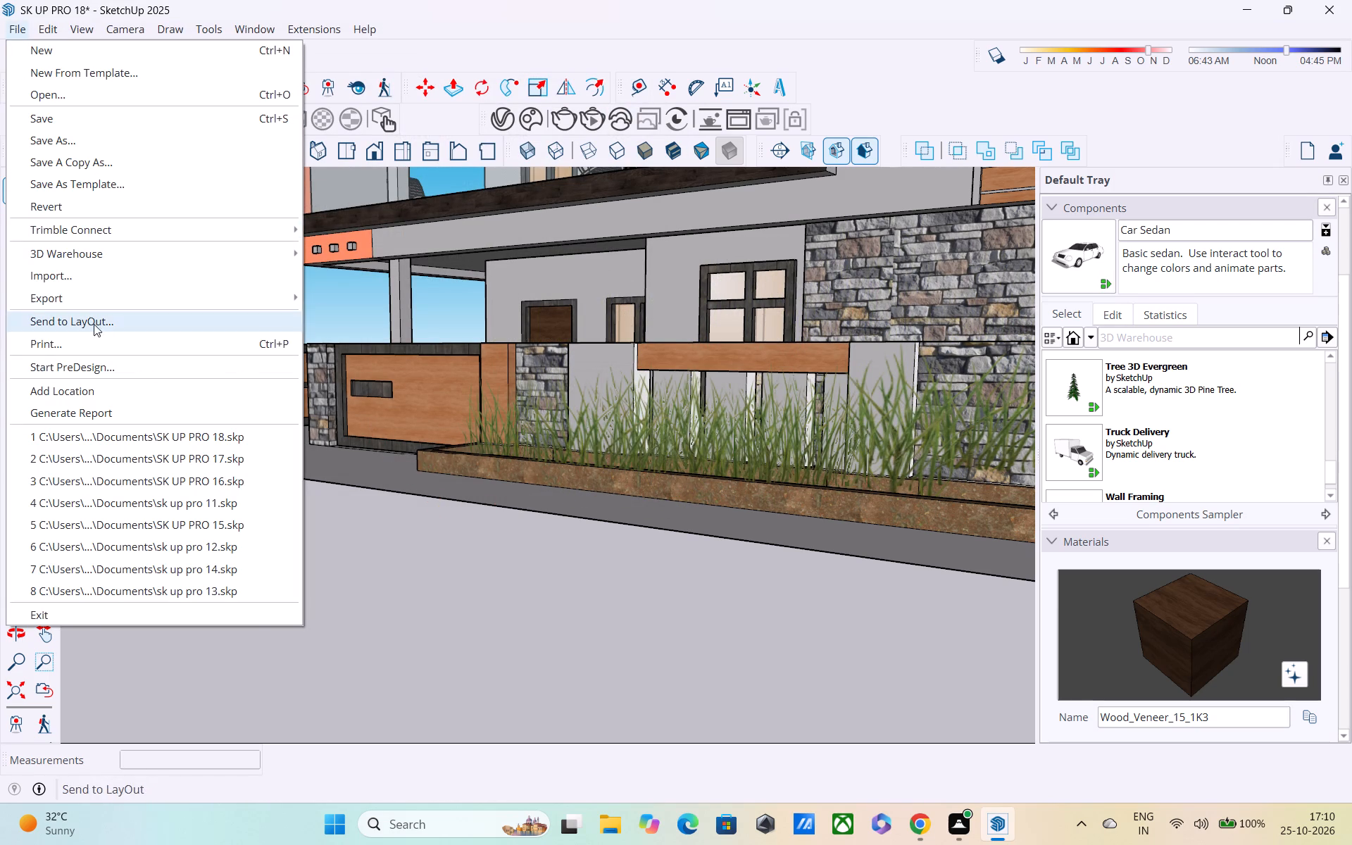
left_click(81, 276)
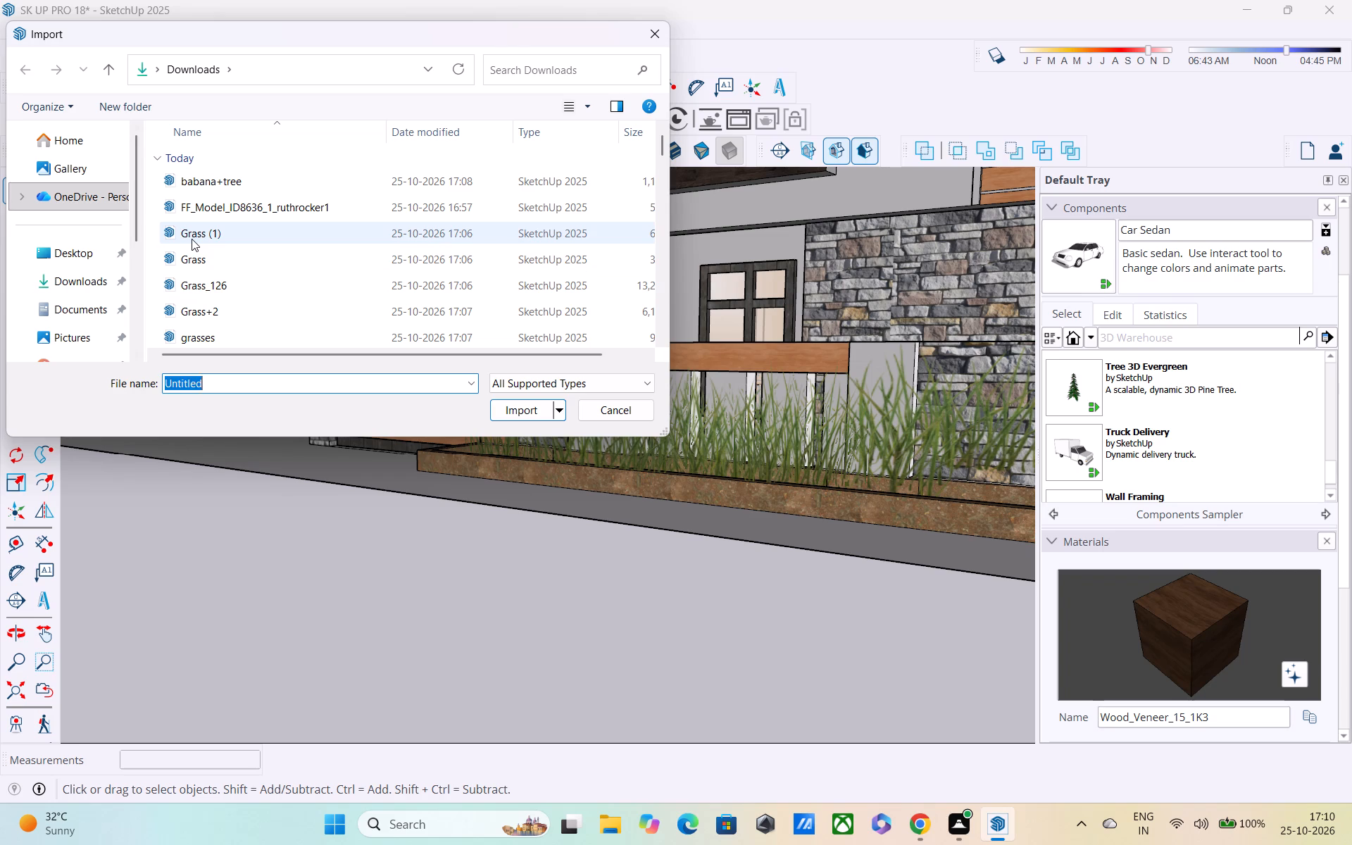
left_click(192, 239)
left_click(511, 405)
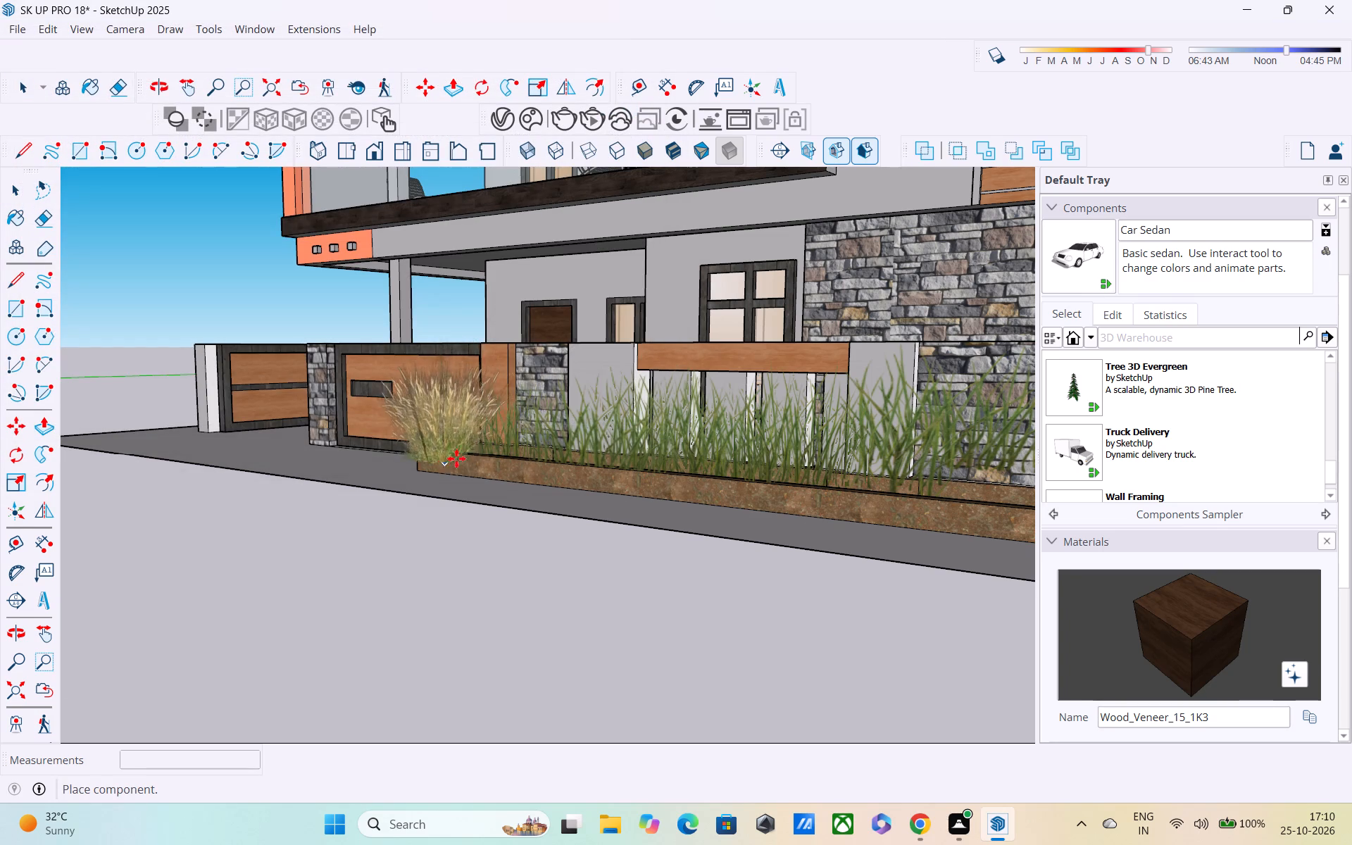
middle_click_drag(490, 449, 727, 641)
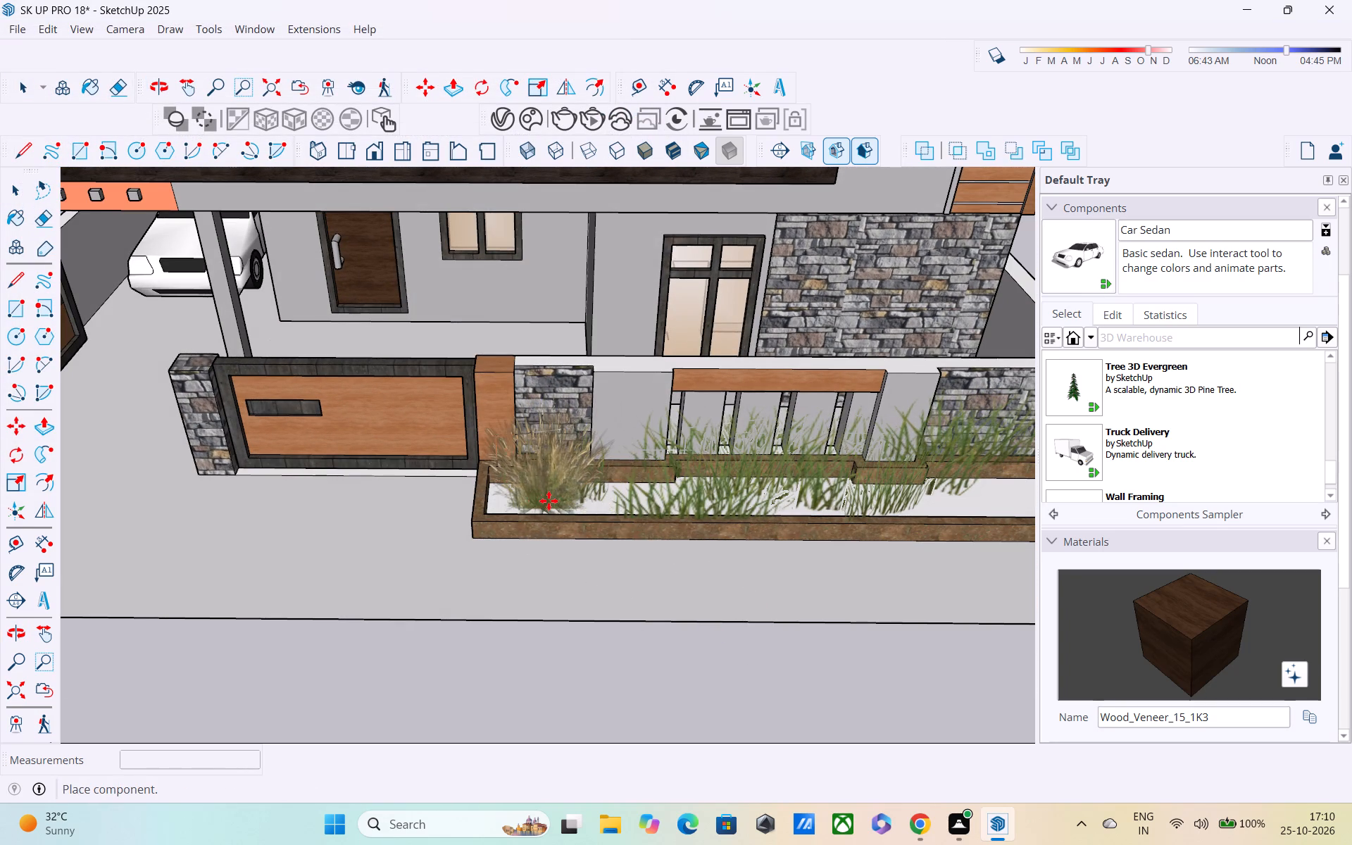
middle_click_drag(666, 492, 352, 387)
middle_click_drag(768, 598, 577, 456)
scroll(577, 456, "up", 1)
middle_click_drag(674, 486, 680, 558)
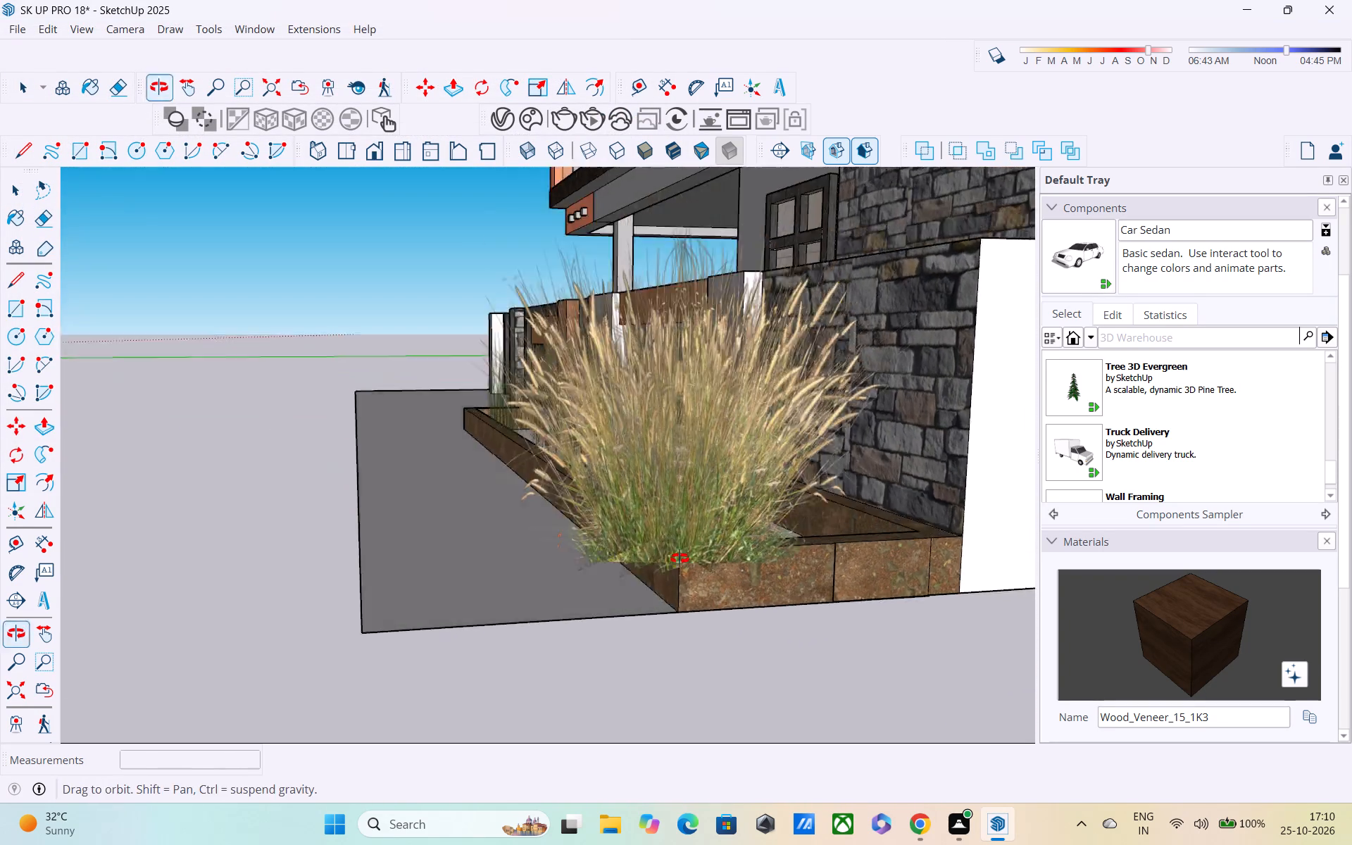
middle_click_drag(680, 558, 677, 580)
scroll(734, 520, "up", 2)
left_click(727, 535)
scroll(704, 514, "down", 1)
middle_click_drag(707, 515, 761, 520)
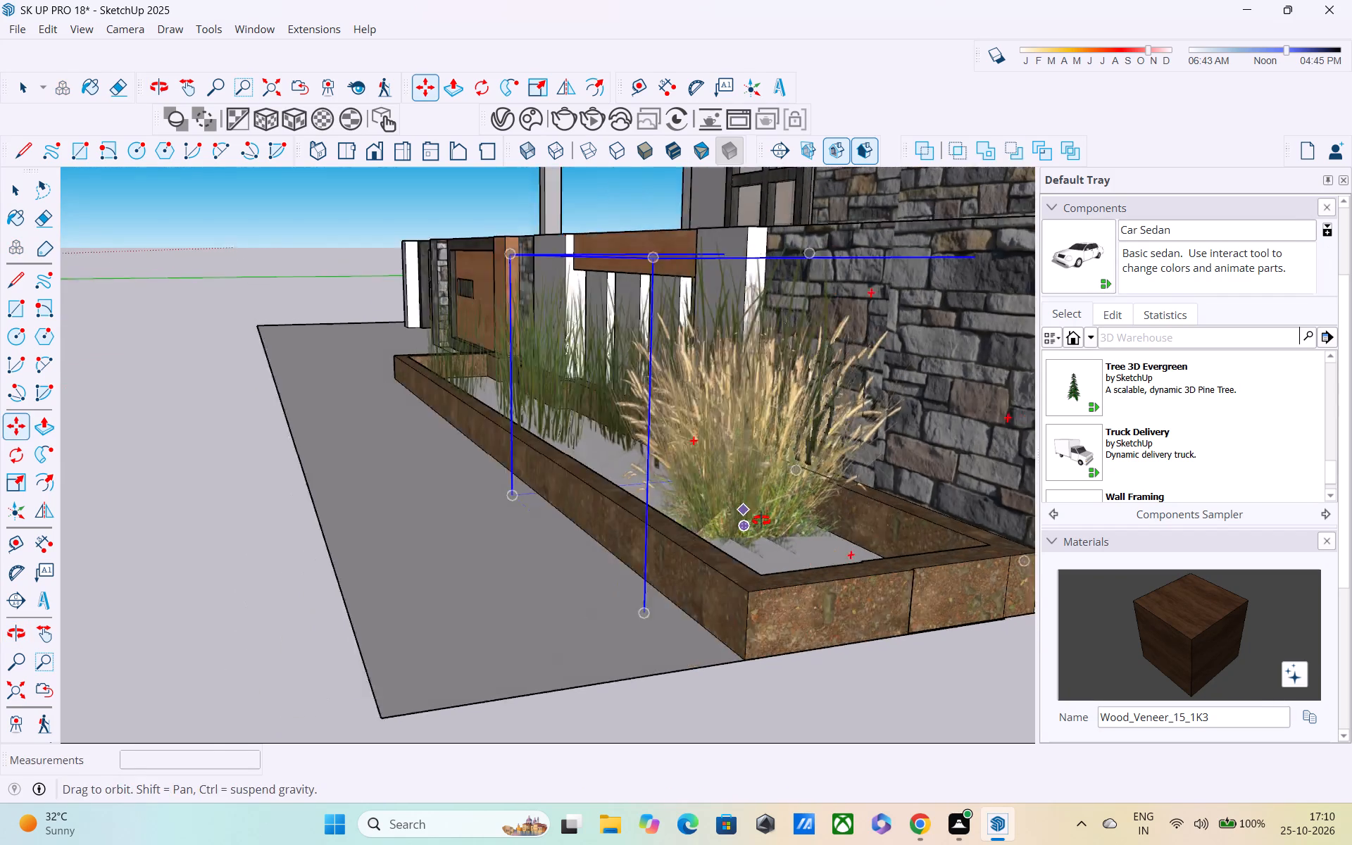
middle_click_drag(761, 520, 872, 522)
key("space")
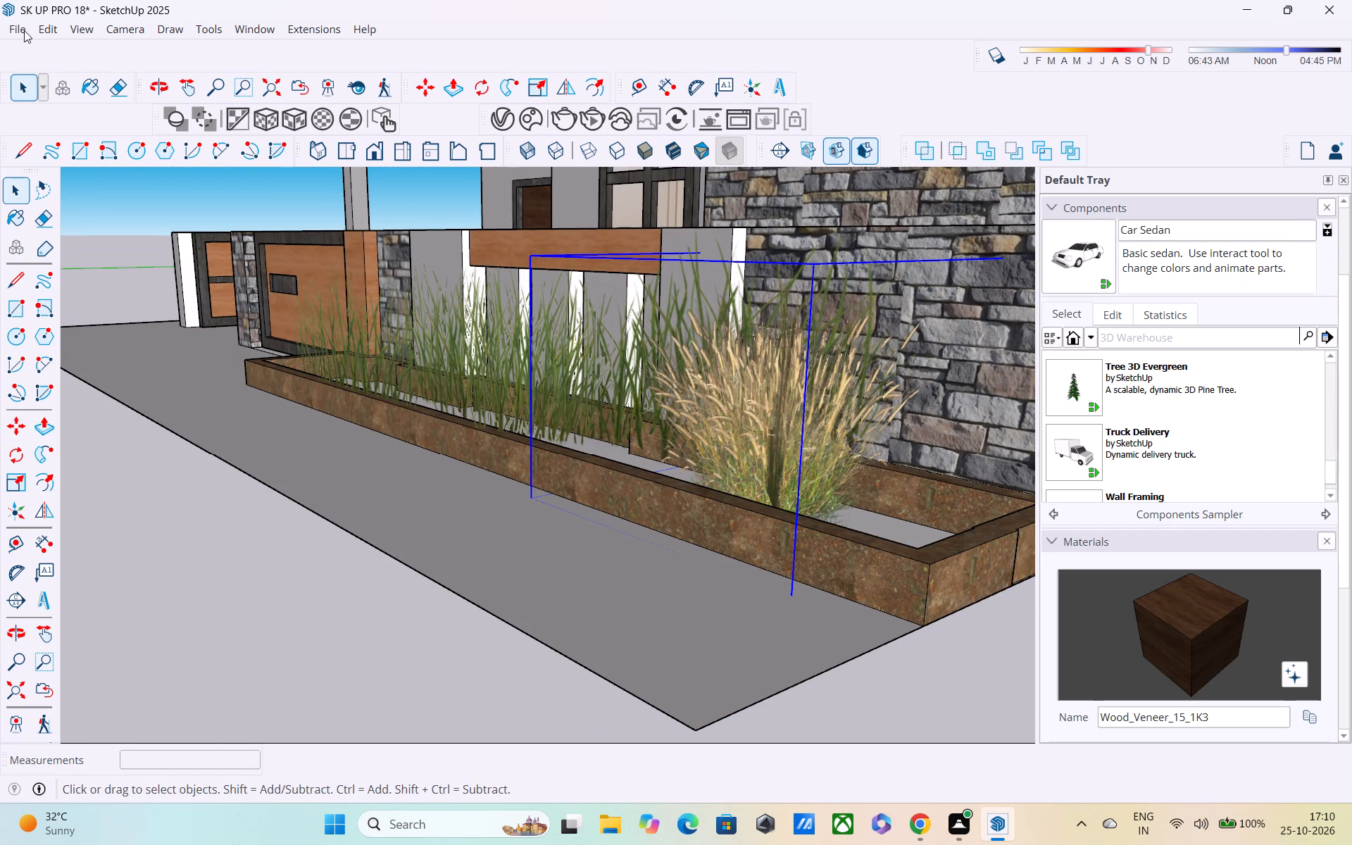
Import the downloaded grasses model and place it inside the planter at the end nearest the gate.
left_click(15, 30)
left_click(63, 278)
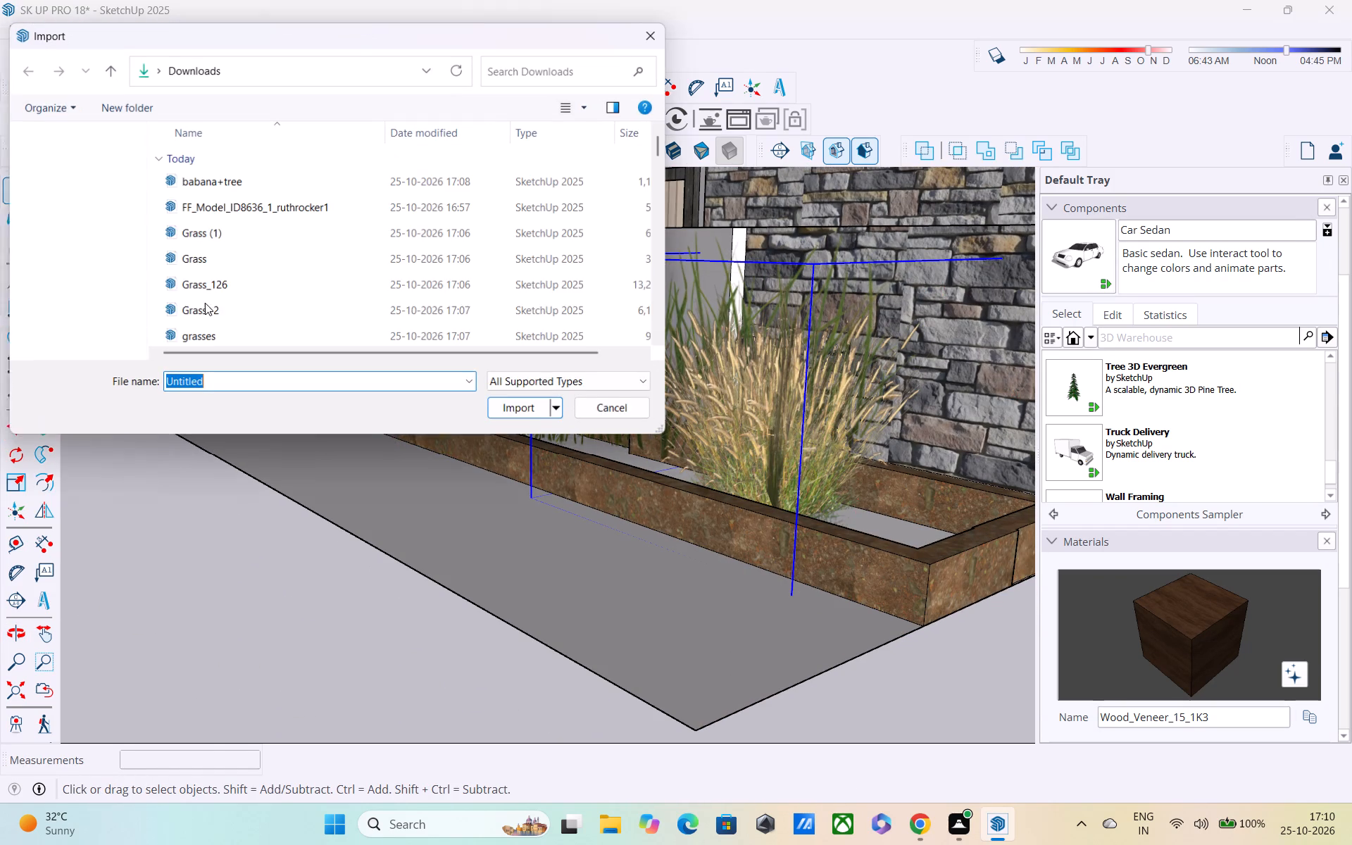
left_click(222, 329)
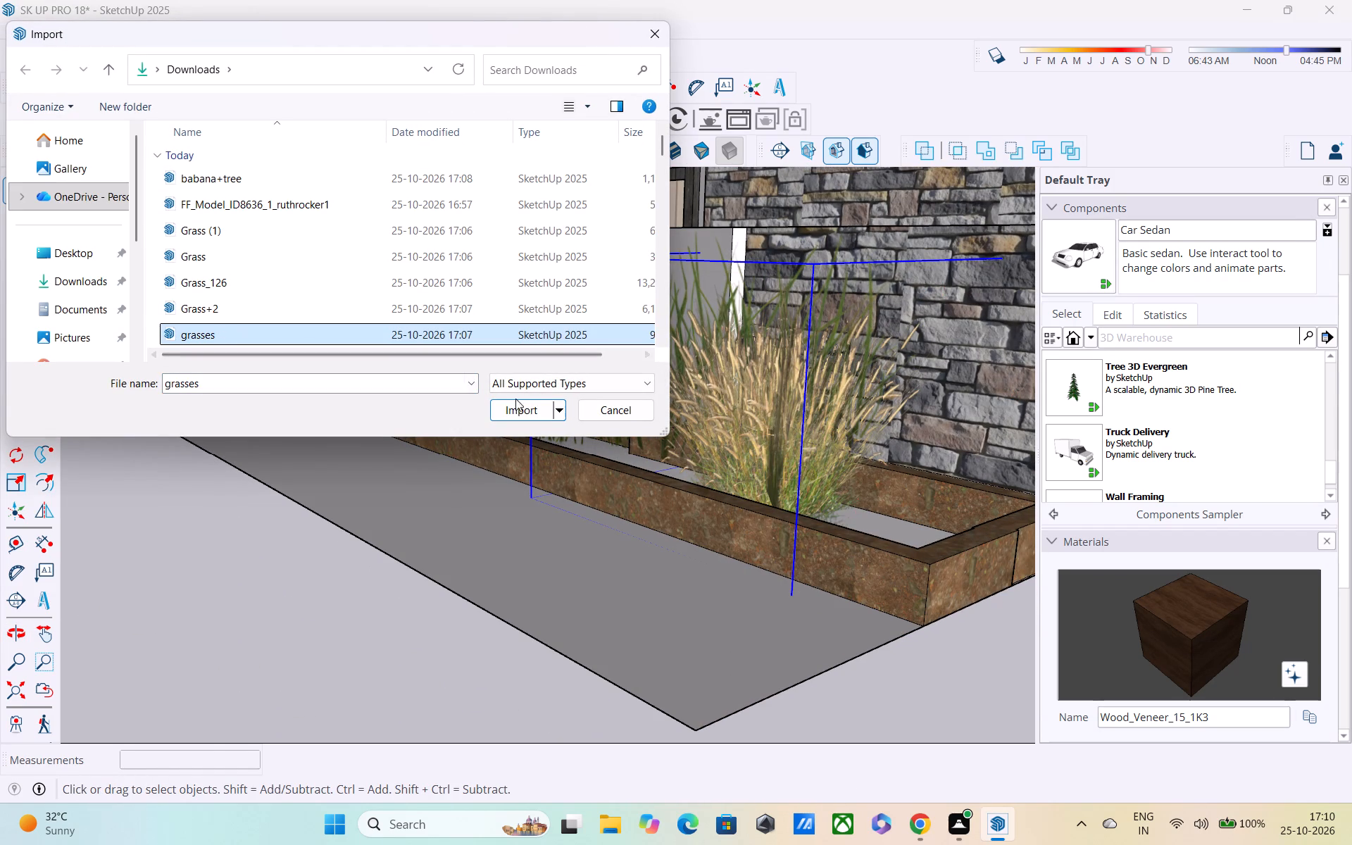
left_click(525, 405)
middle_click_drag(384, 367, 397, 377)
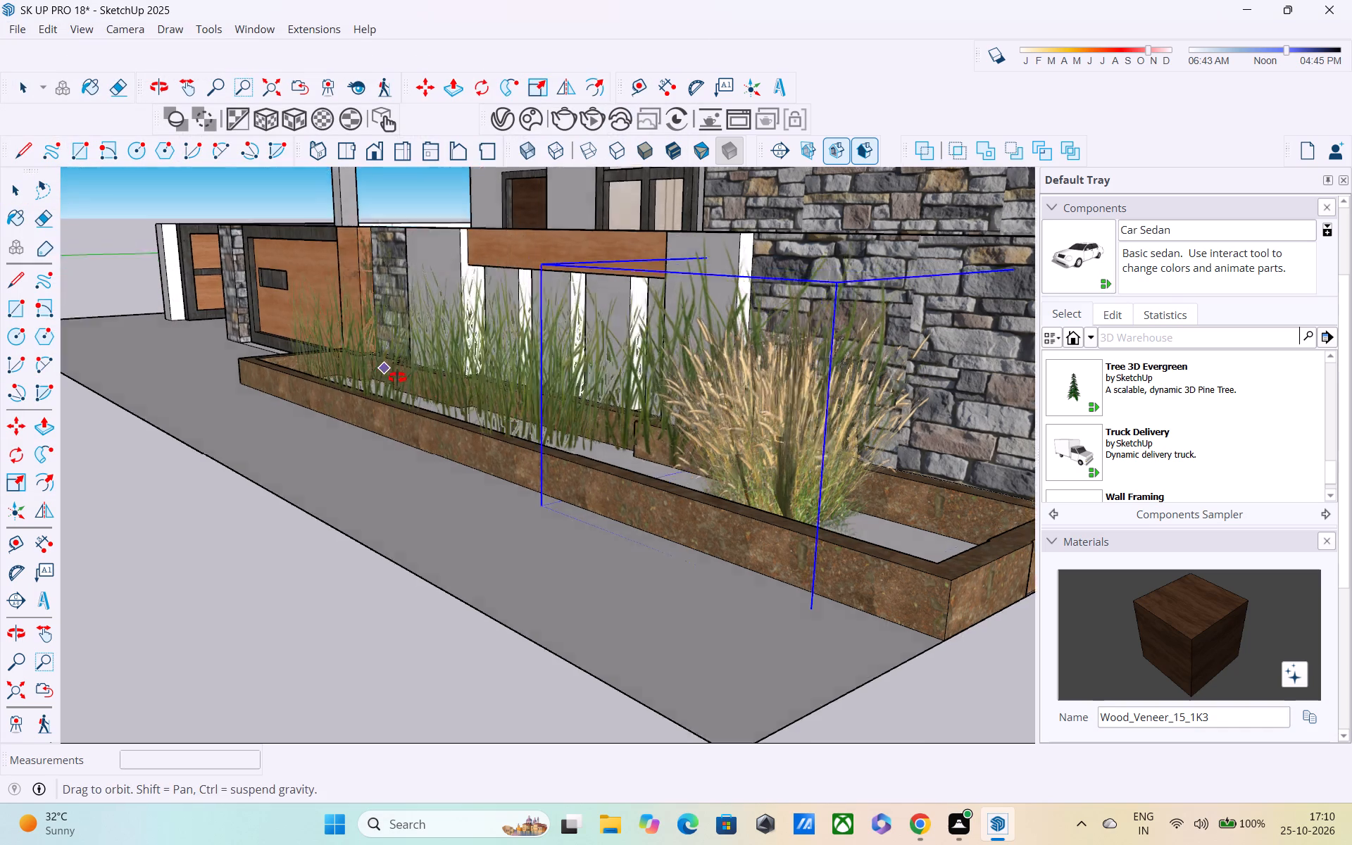
middle_click_drag(397, 377, 799, 510)
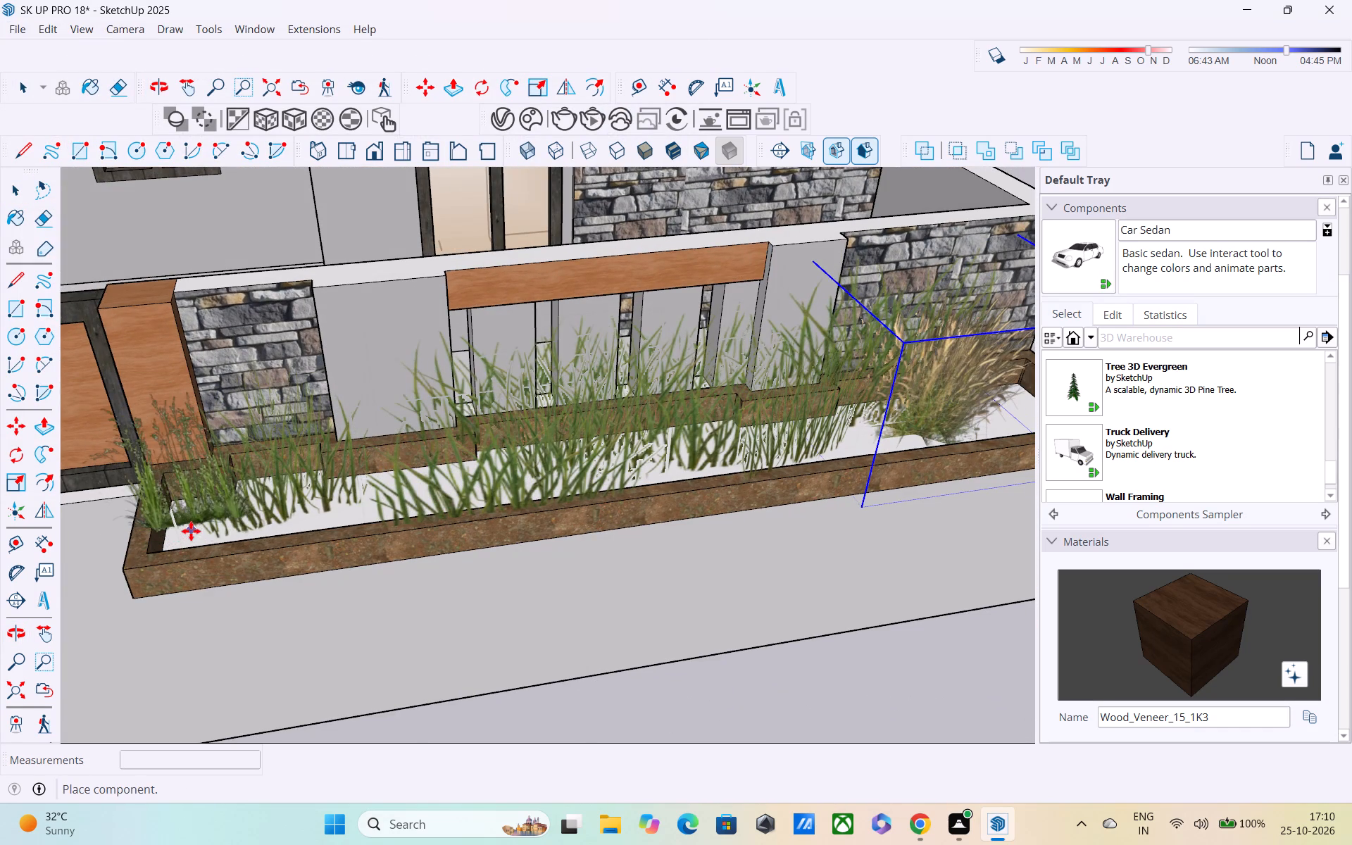
scroll(191, 531, "up", 2)
left_click(264, 538)
middle_click_drag(279, 499, 268, 355)
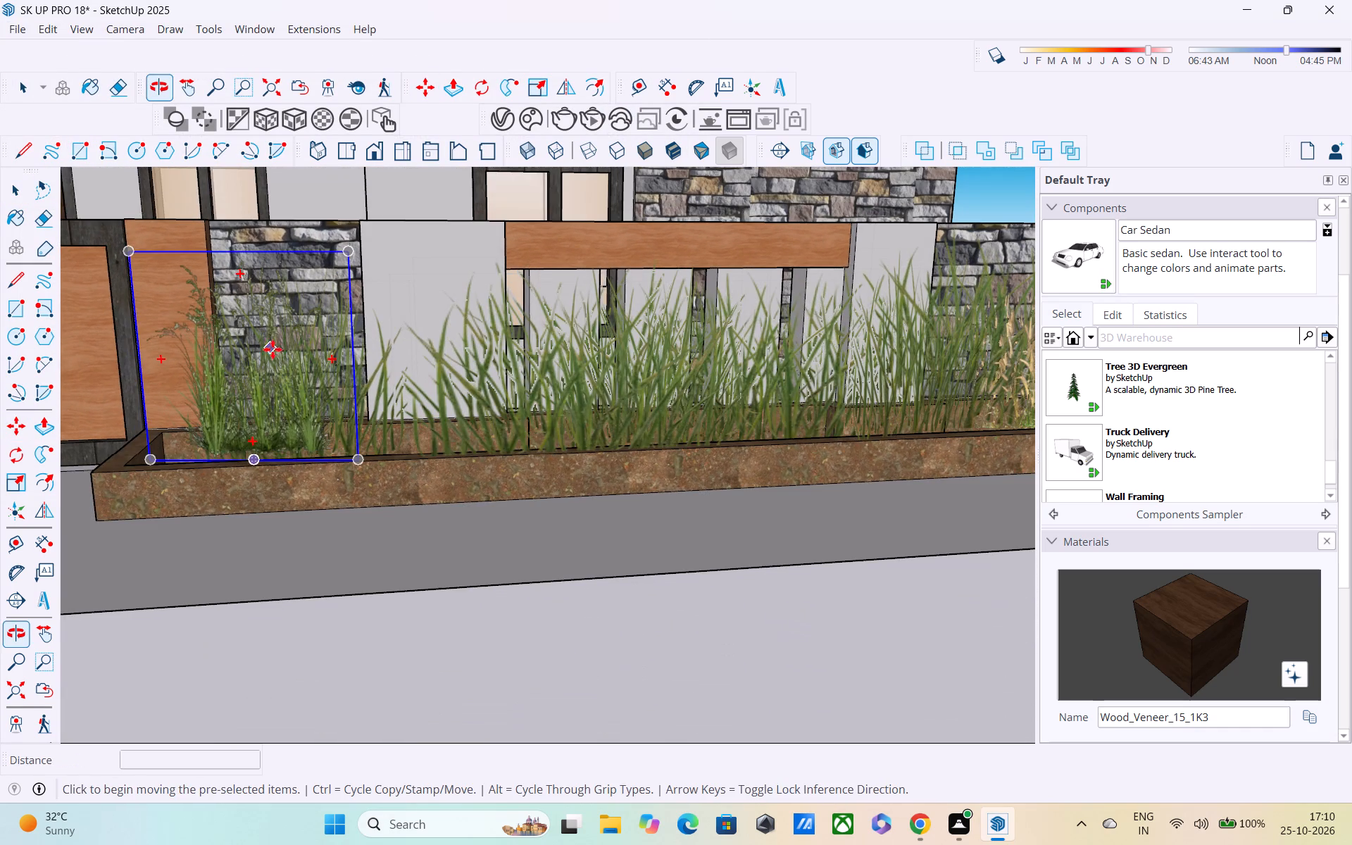
scroll(368, 395, "down", 2)
key("space")
scroll(437, 452, "down", 1)
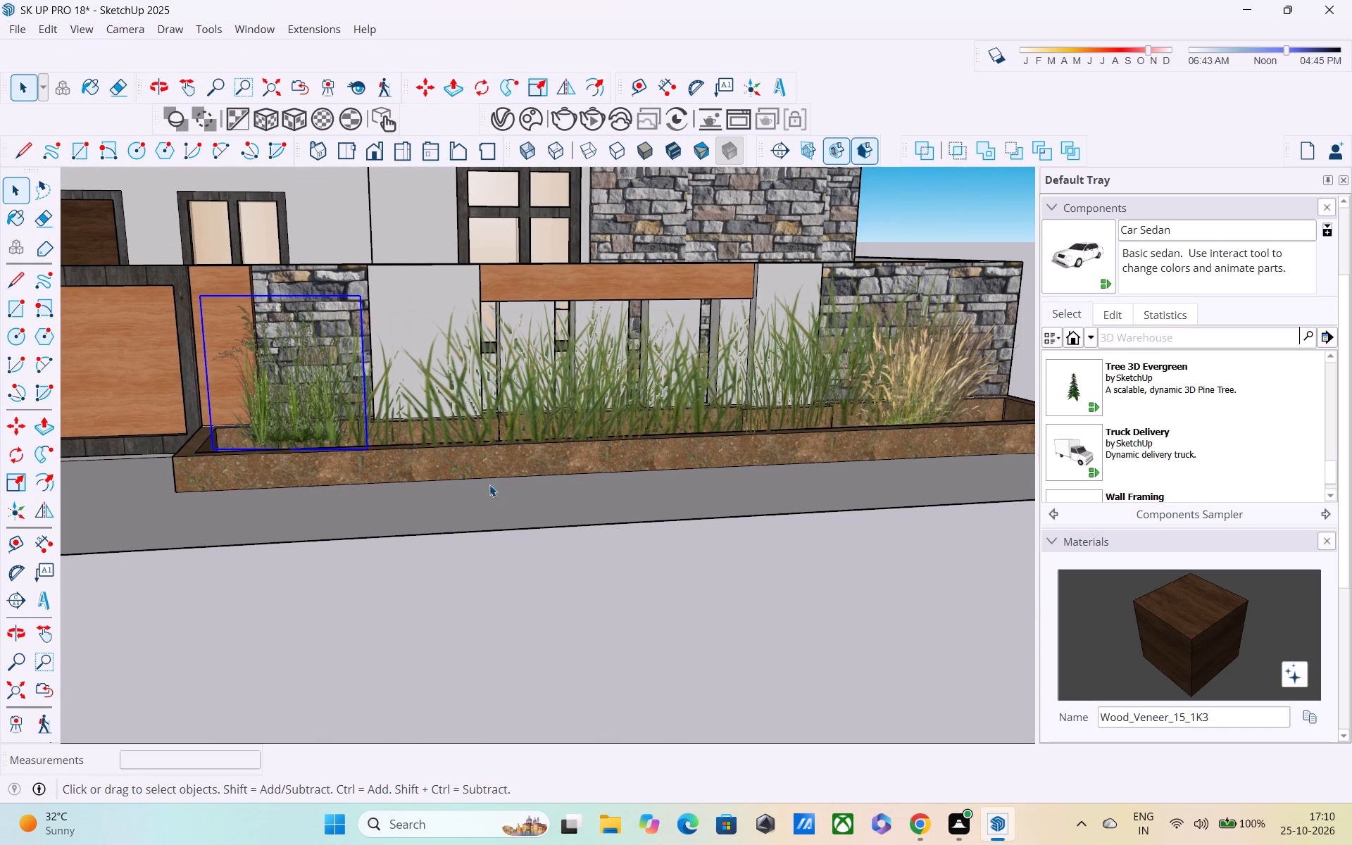
left_click(565, 590)
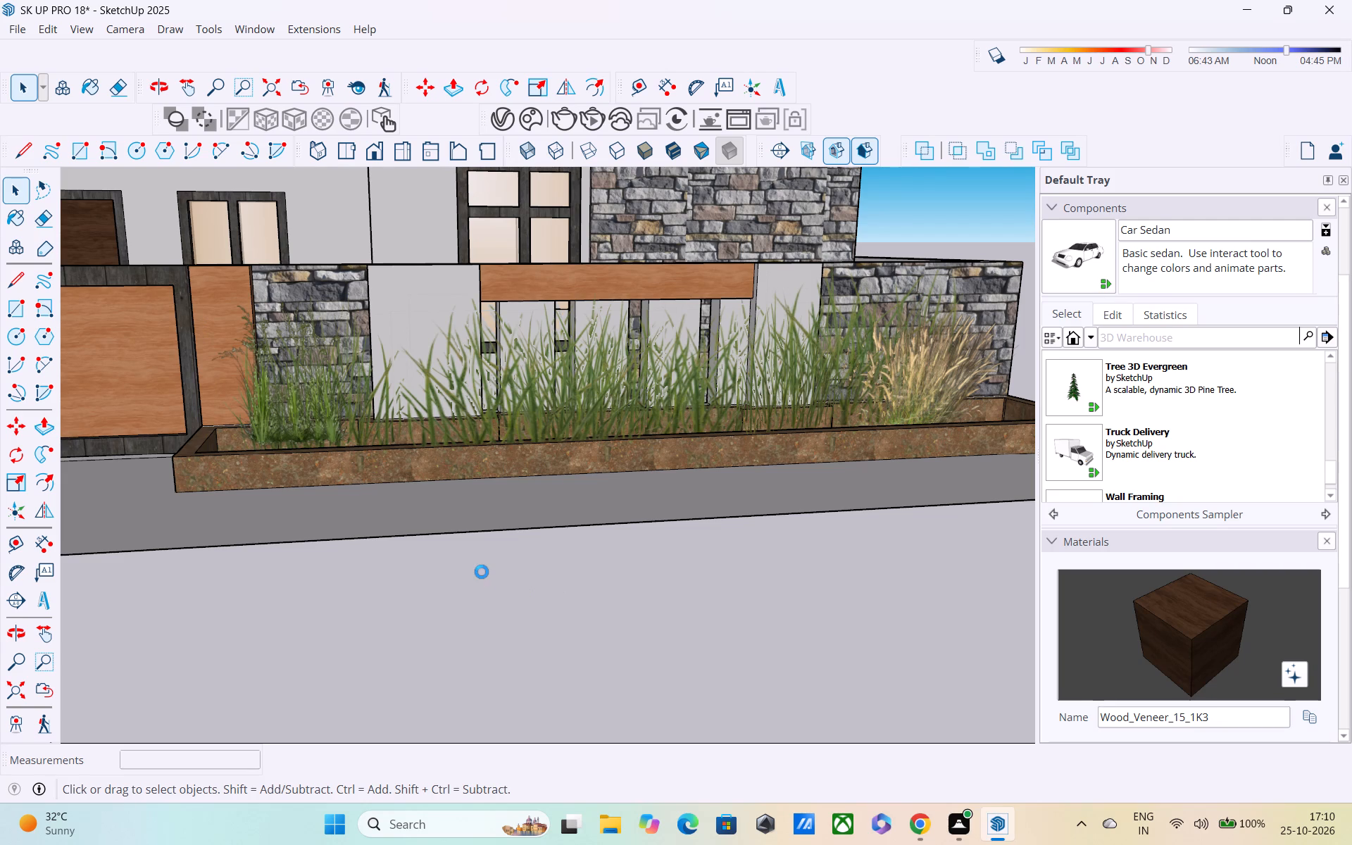
scroll(482, 572, "down", 3)
key("space")
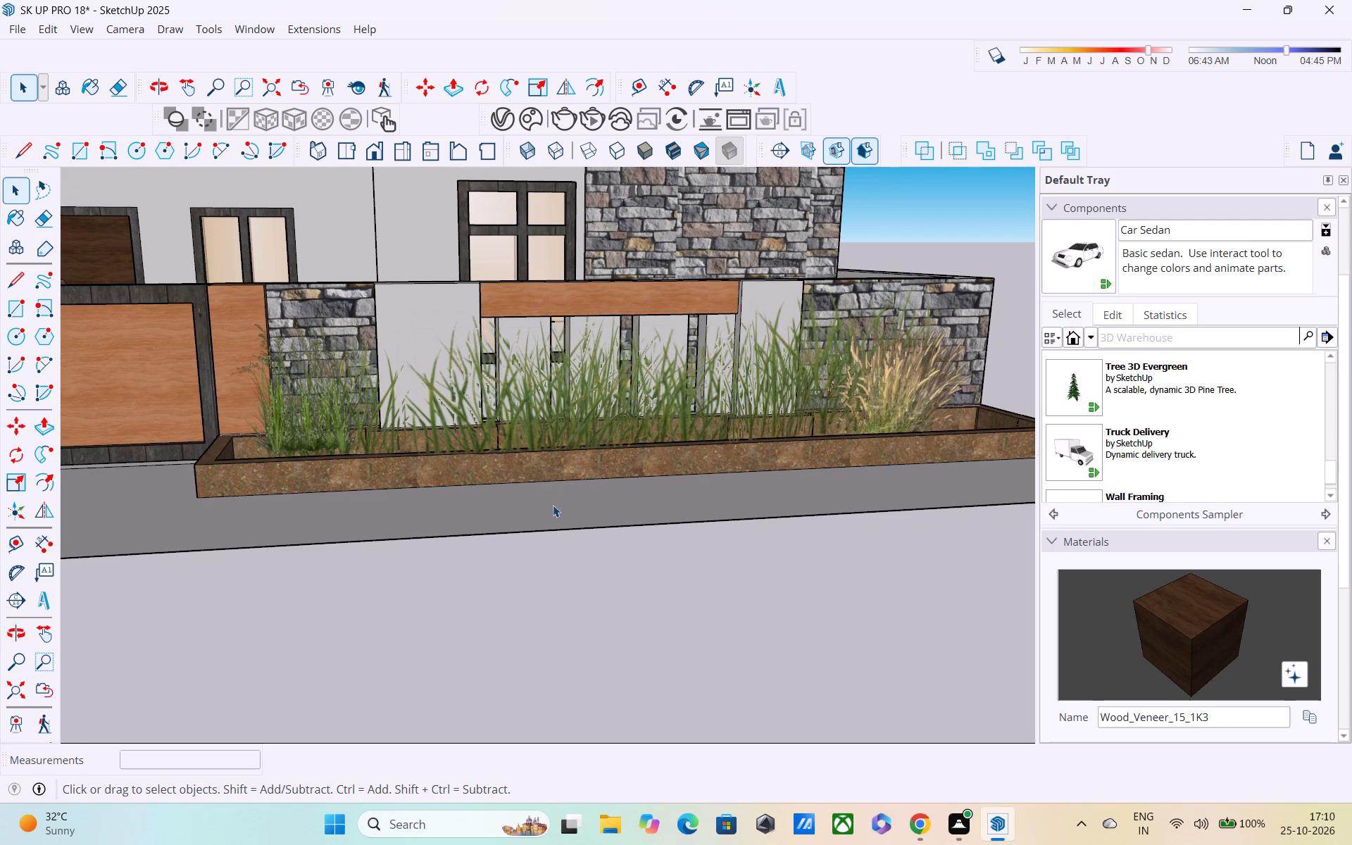
Import the downloaded Group_1 grass model and place it inside the planter beside the dry grass at the end farthest from the gate.
left_click(20, 27)
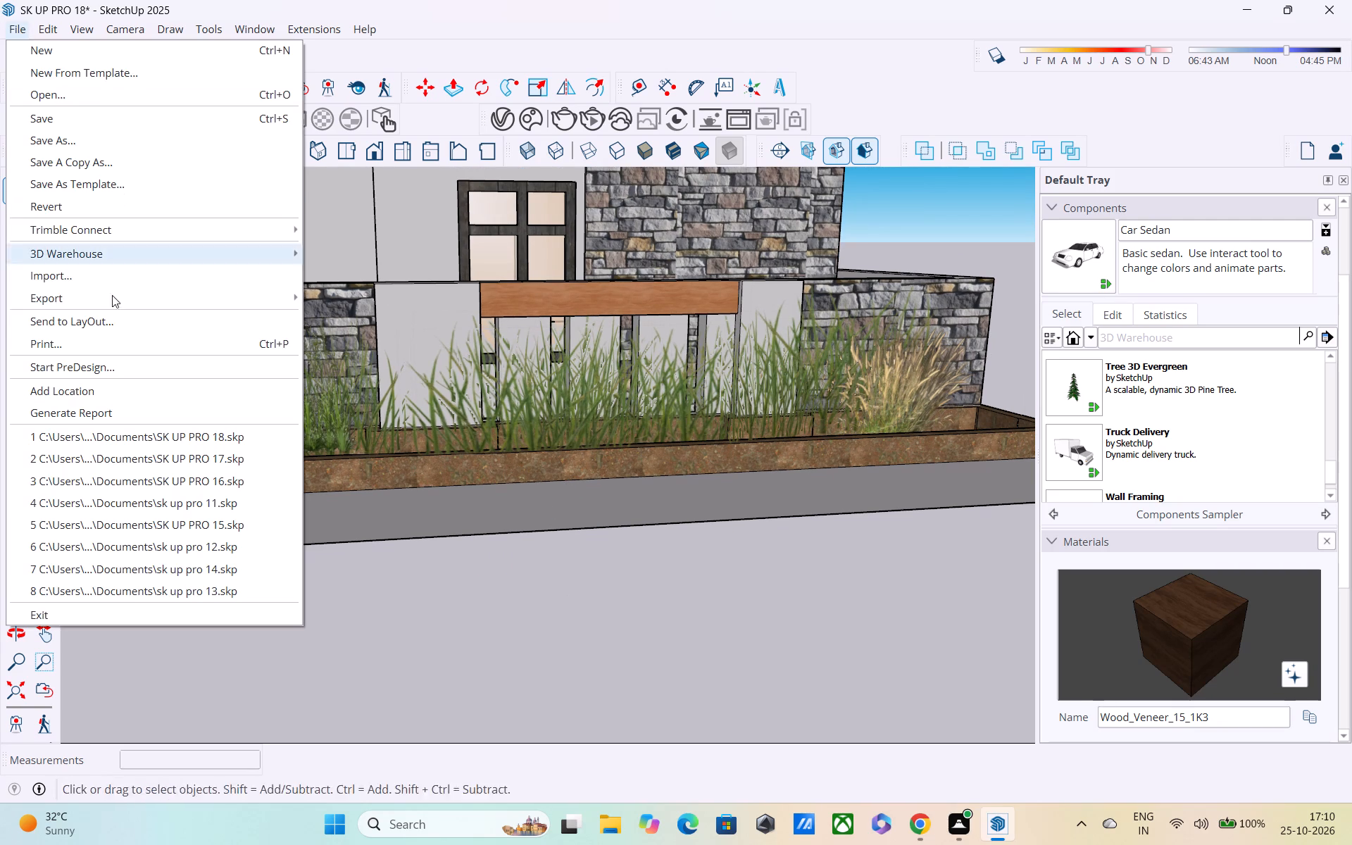
left_click(70, 268)
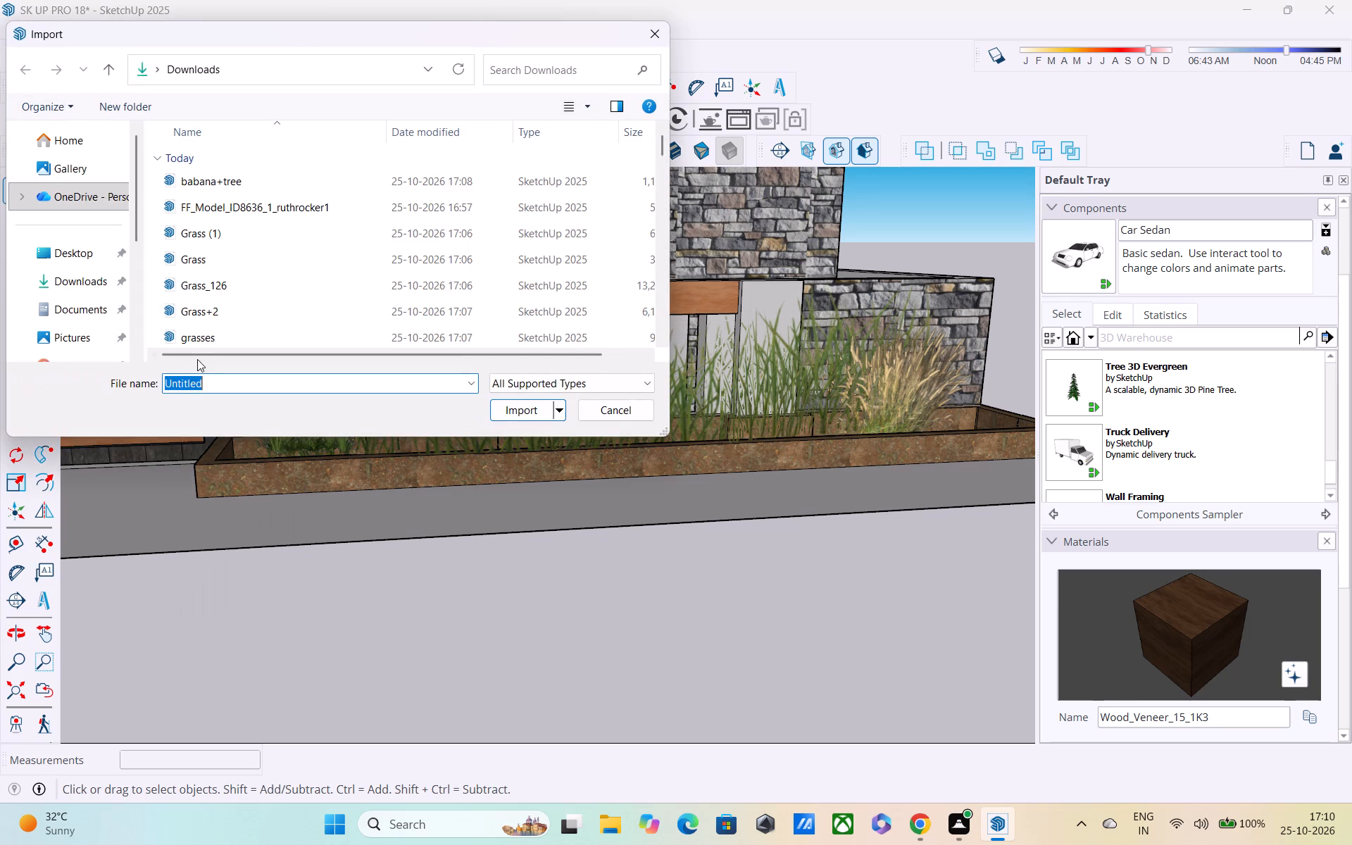
scroll(201, 318, "down", 1)
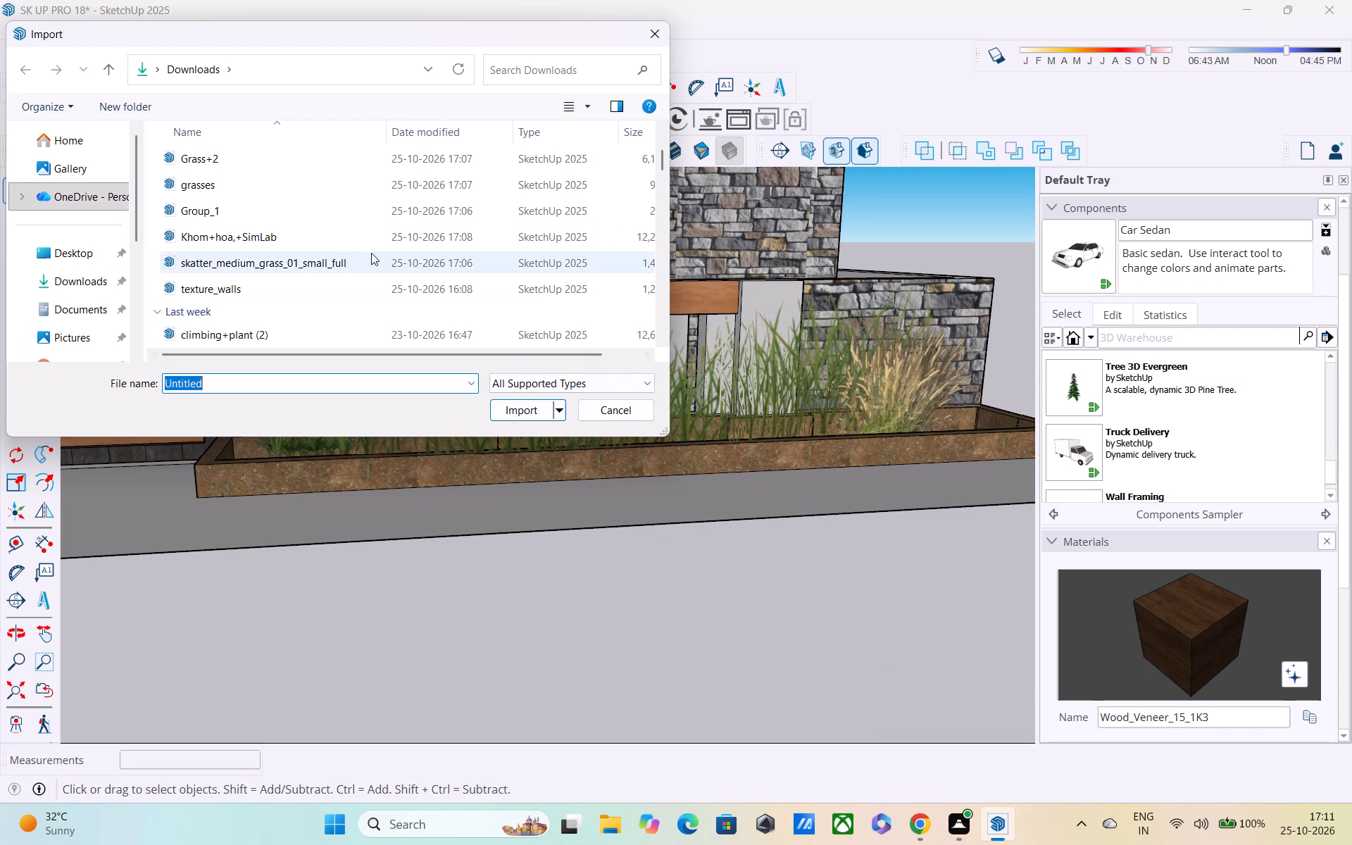
left_click(254, 220)
left_click(516, 412)
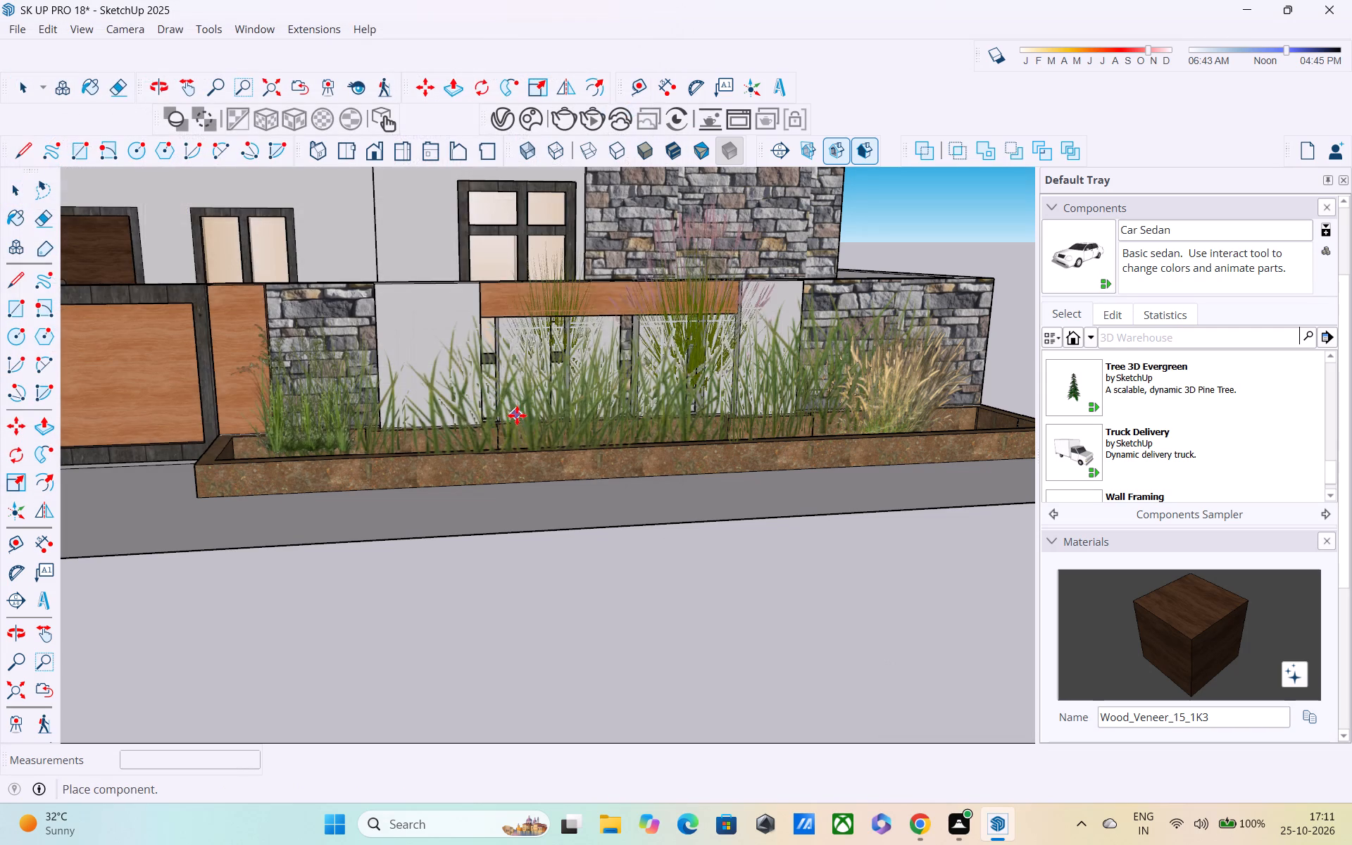
middle_click_drag(471, 427, 0, 515)
middle_click_drag(593, 549, 511, 465)
middle_click_drag(511, 510, 664, 537)
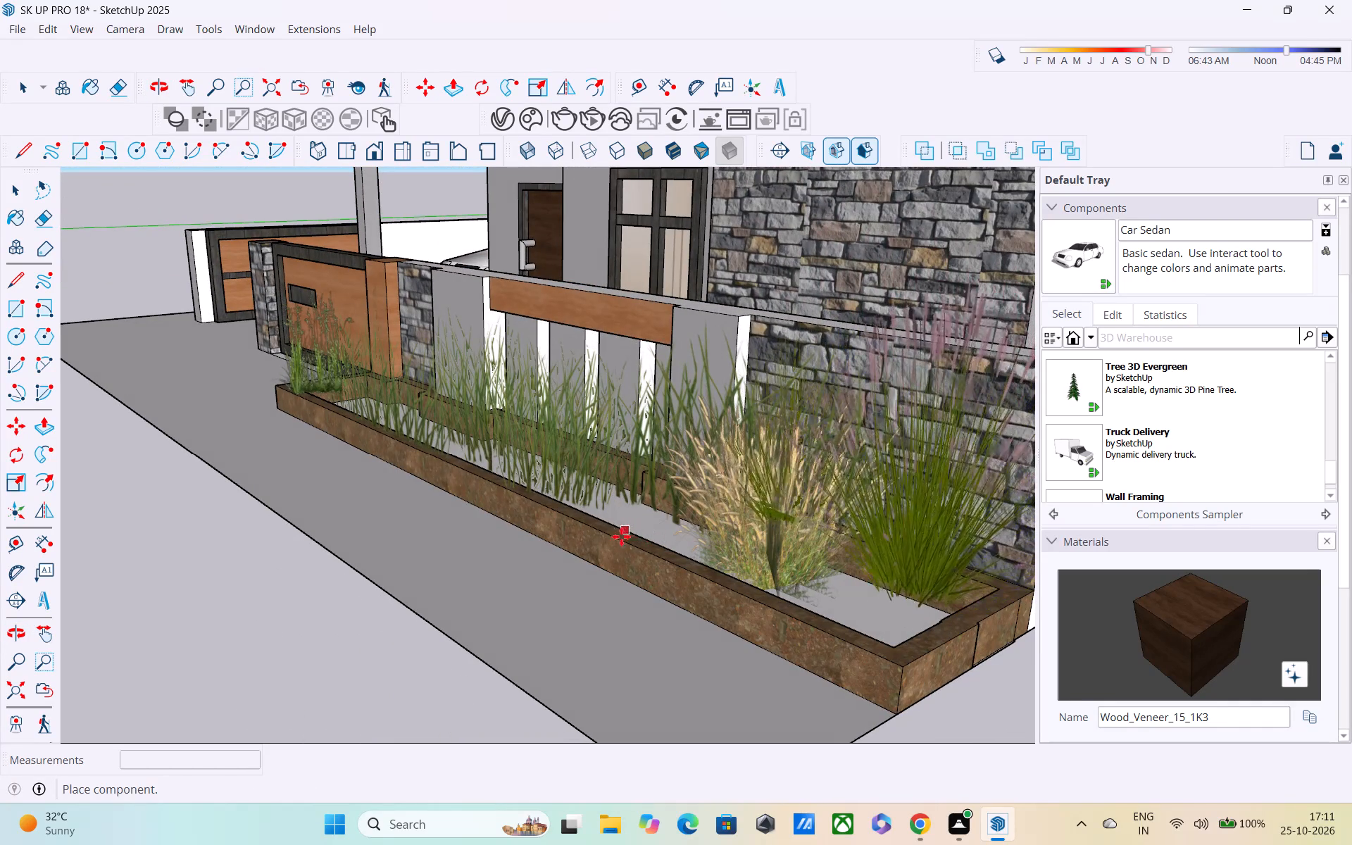
scroll(591, 566, "up", 1)
middle_click_drag(589, 566, 99, 565)
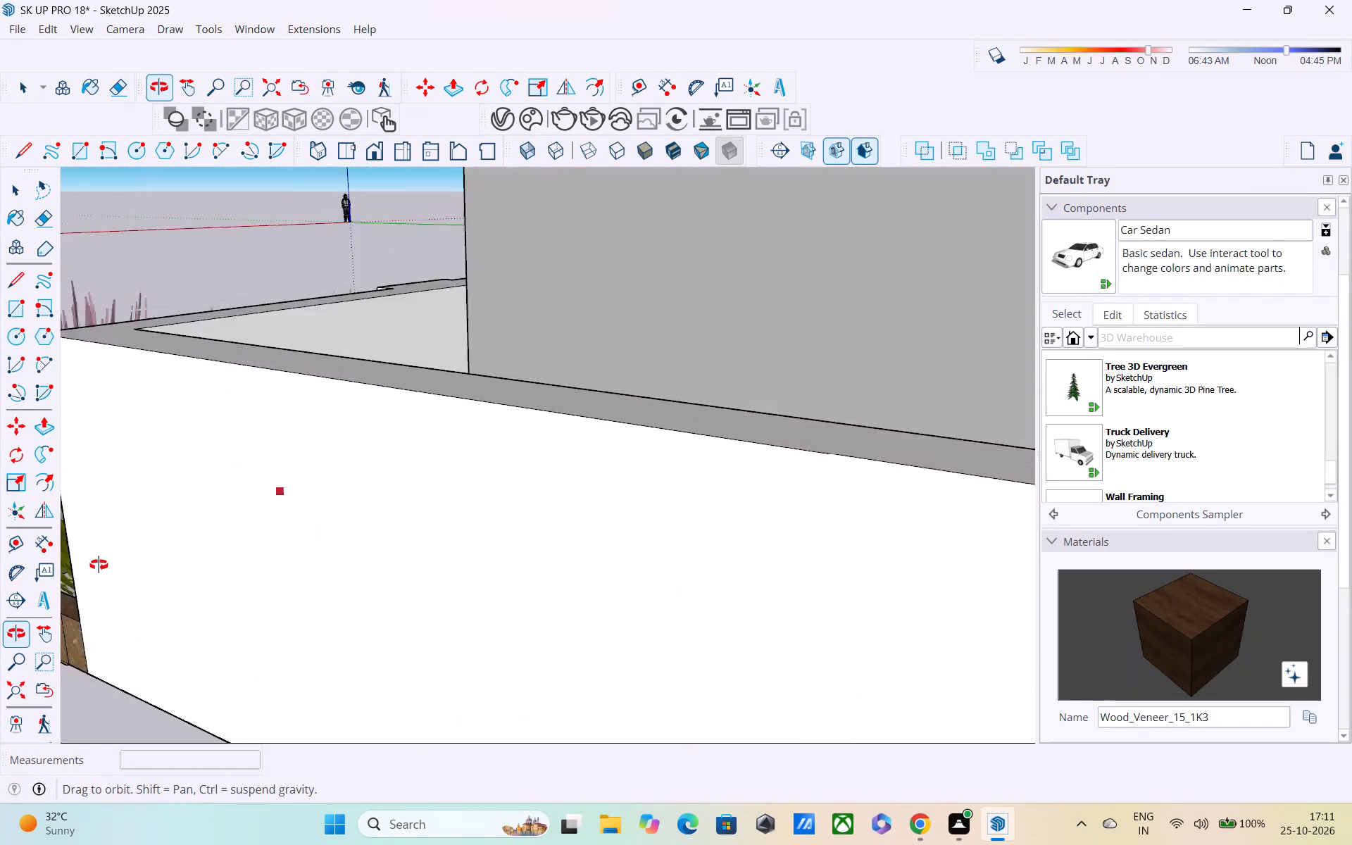
middle_click_drag(99, 565, 375, 568)
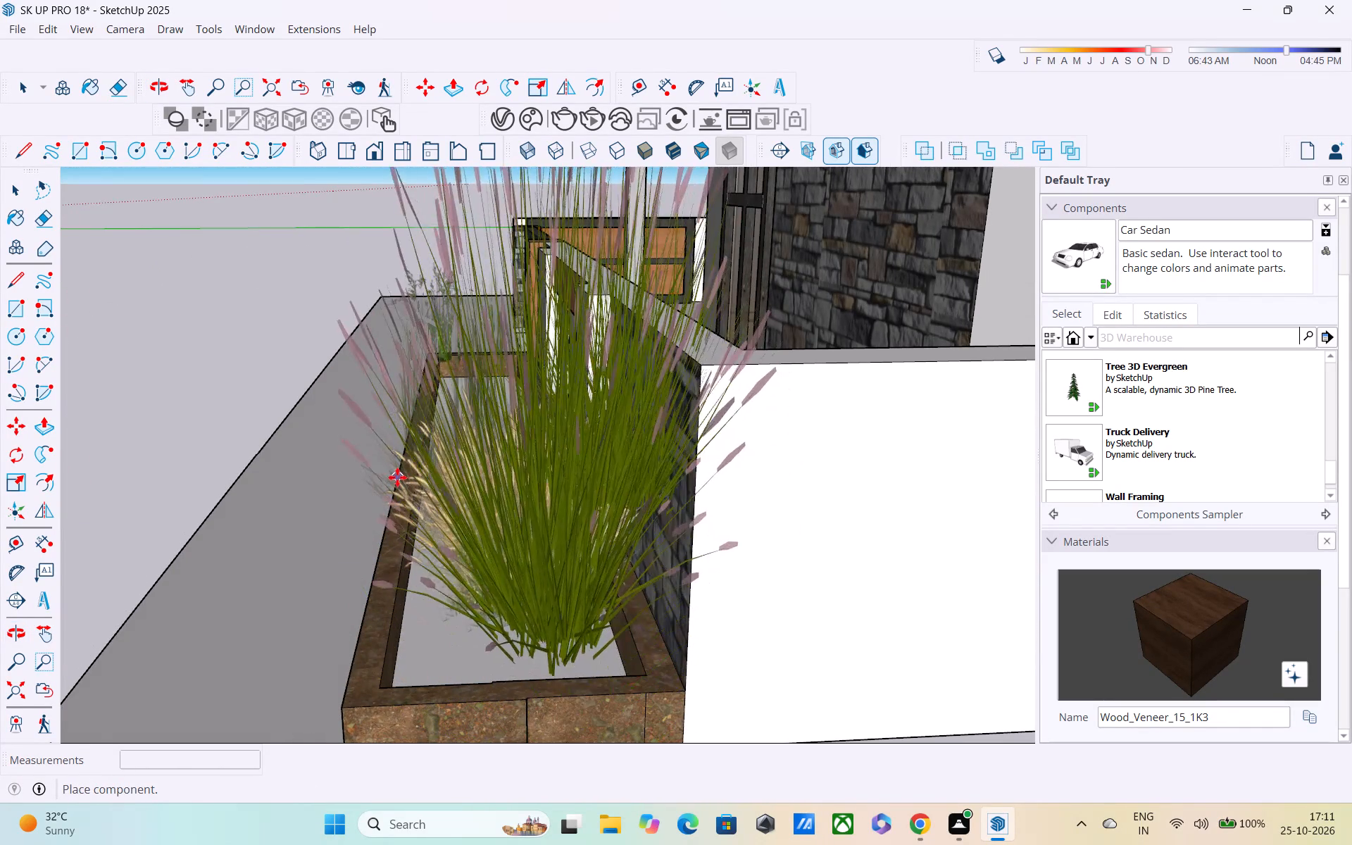
middle_click_drag(397, 477, 471, 480)
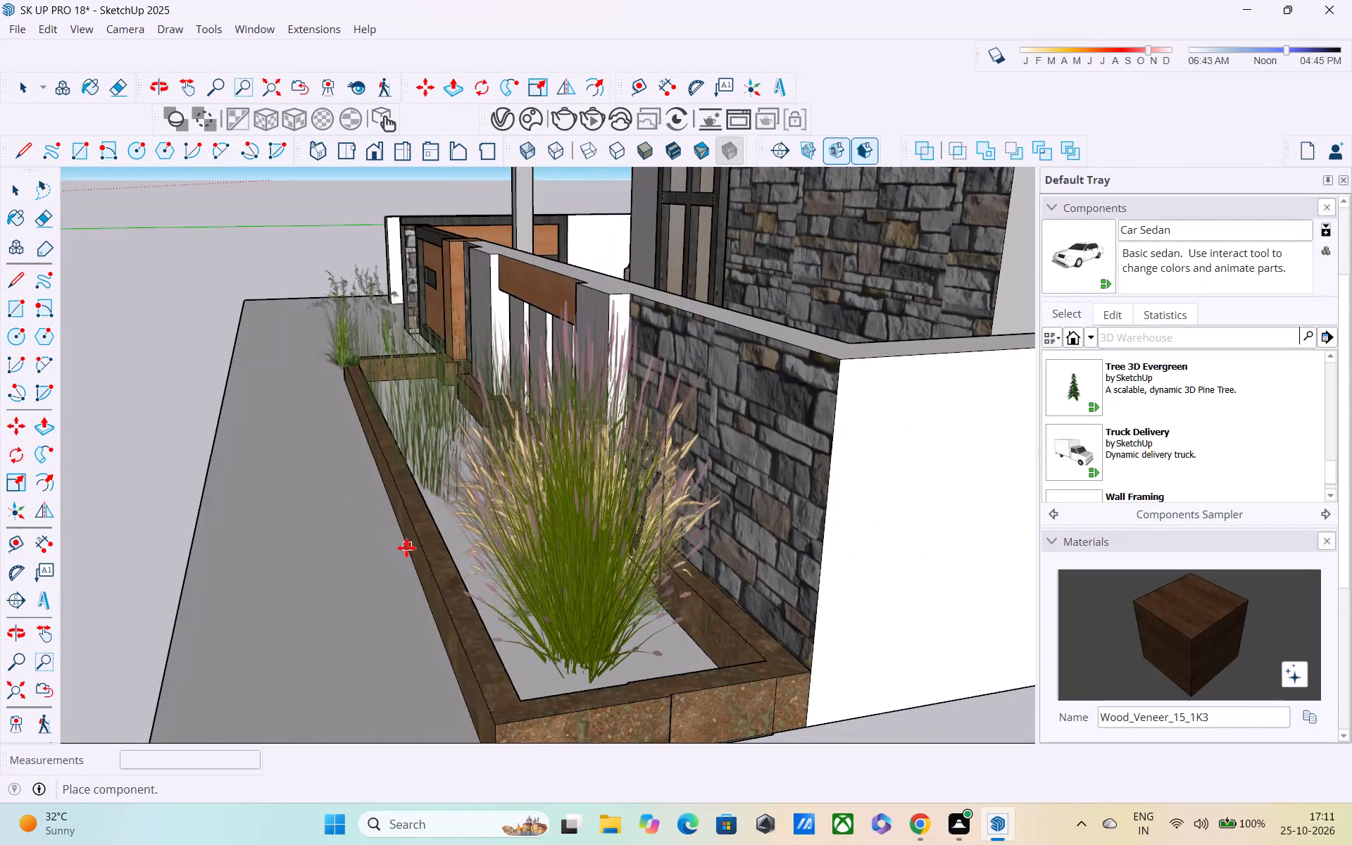
left_click(408, 546)
middle_click_drag(461, 554, 561, 533)
scroll(561, 534, "down", 4)
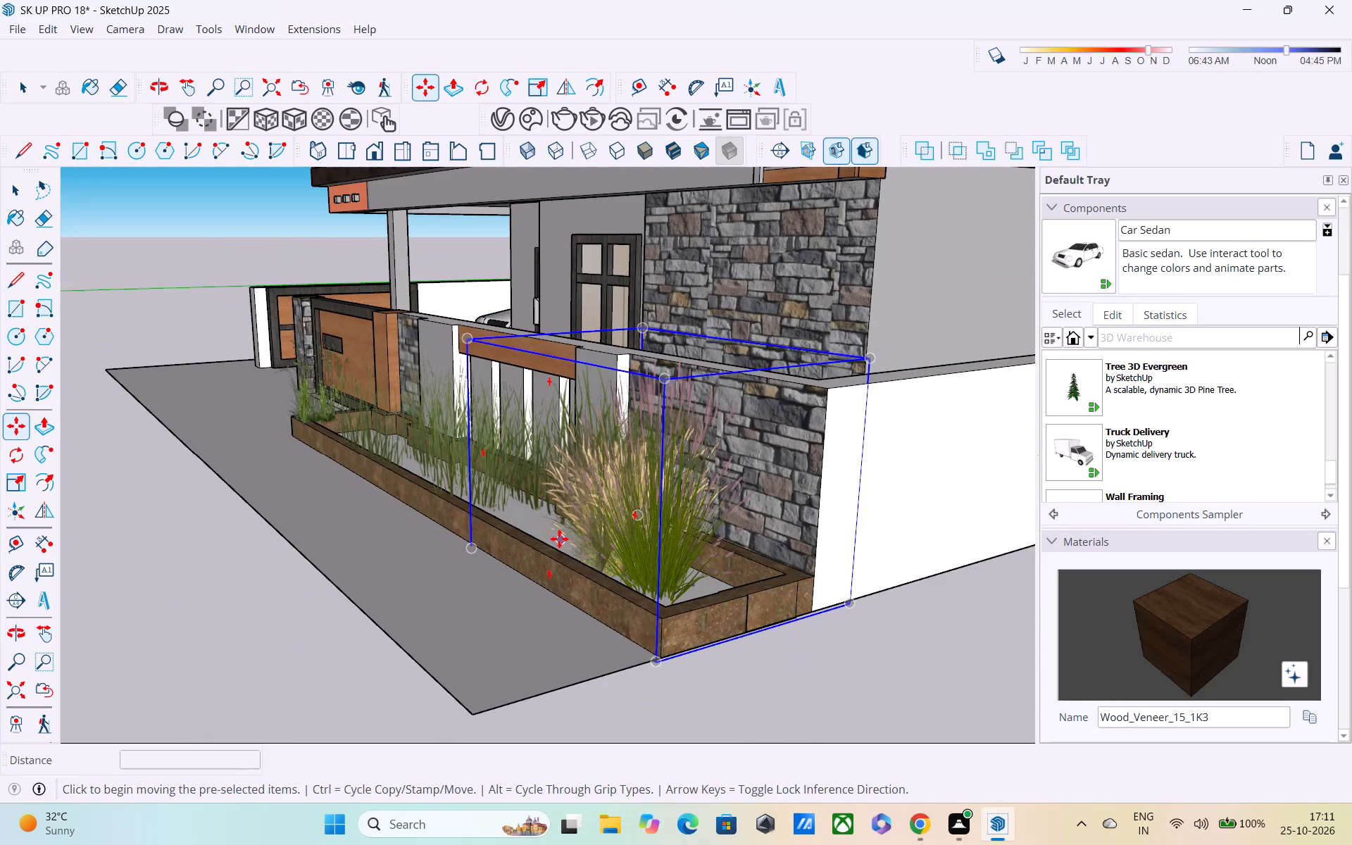
key("space")
left_click(293, 613)
Import the downloaded babana+tree model and place it inside the compound behind the stone-clad front wall, near the corner.
middle_click_drag(446, 595, 558, 568)
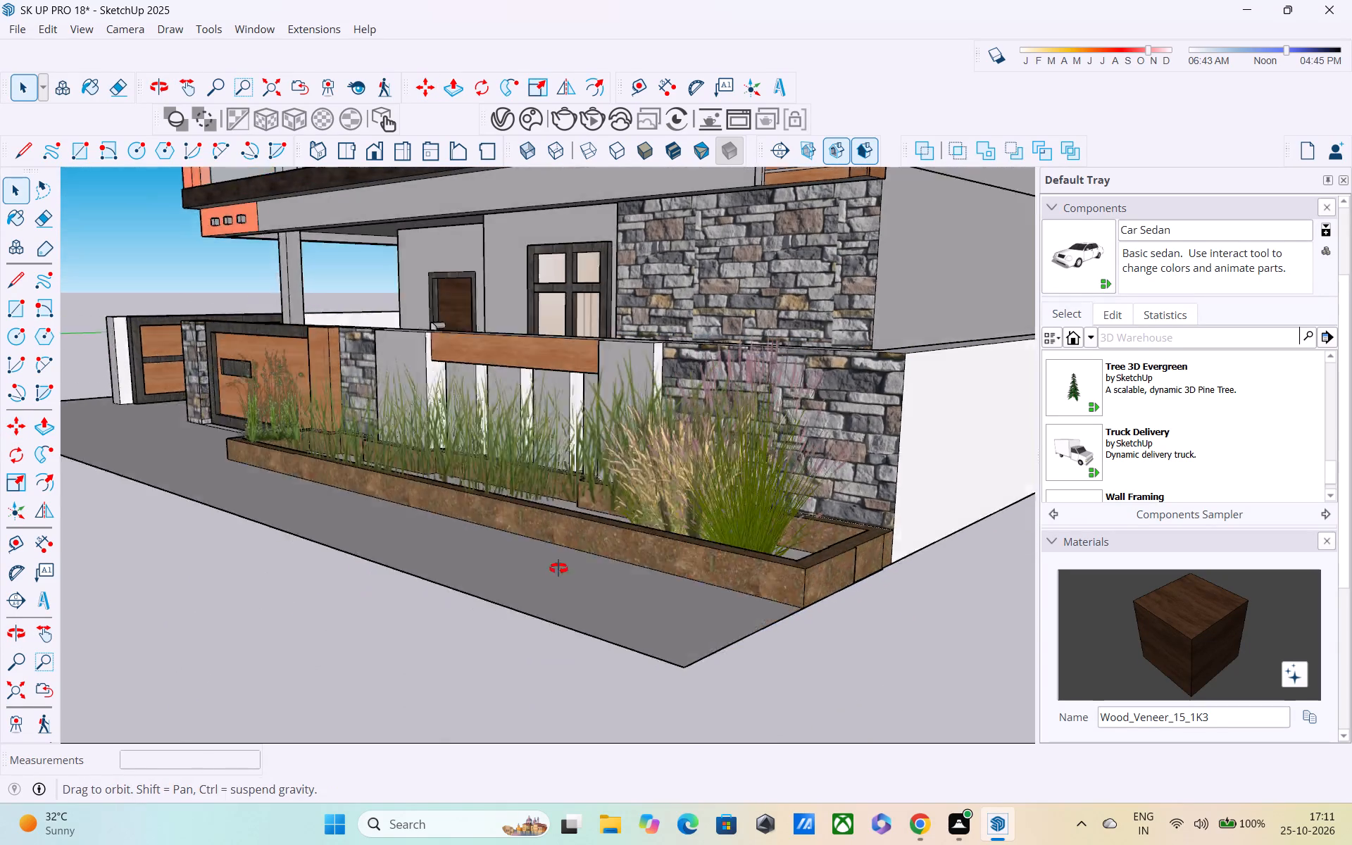
middle_click_drag(558, 568, 675, 546)
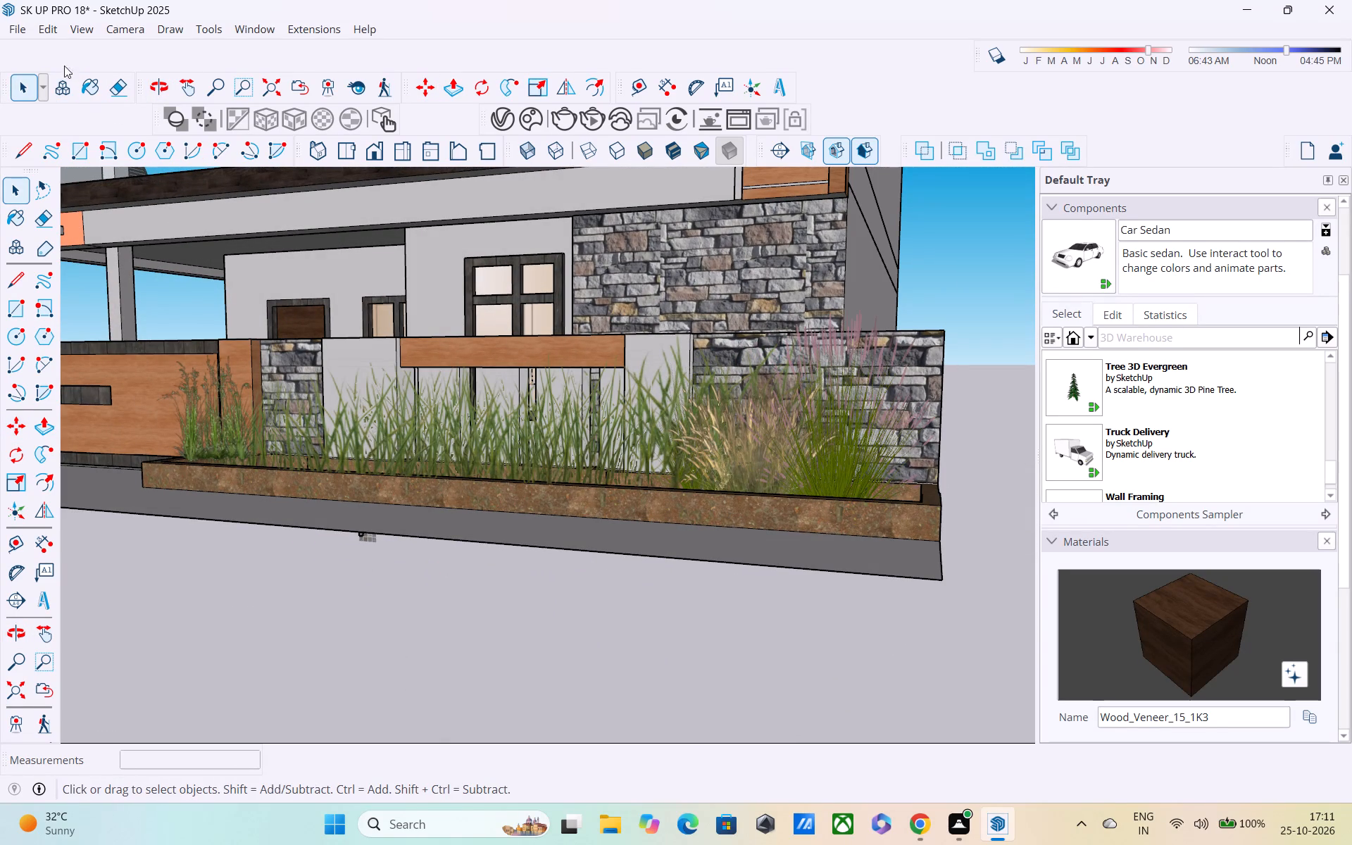
left_click(15, 35)
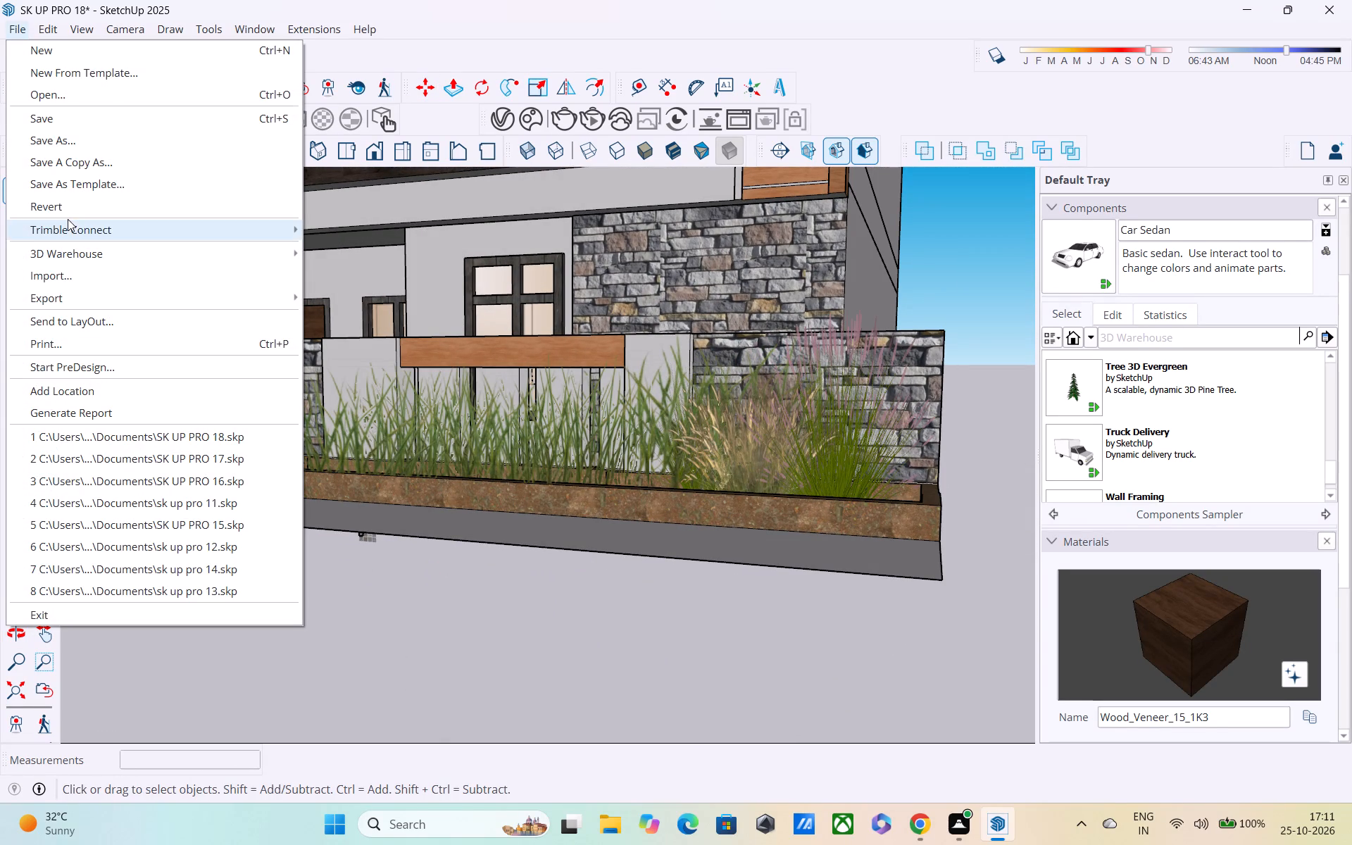
left_click(80, 275)
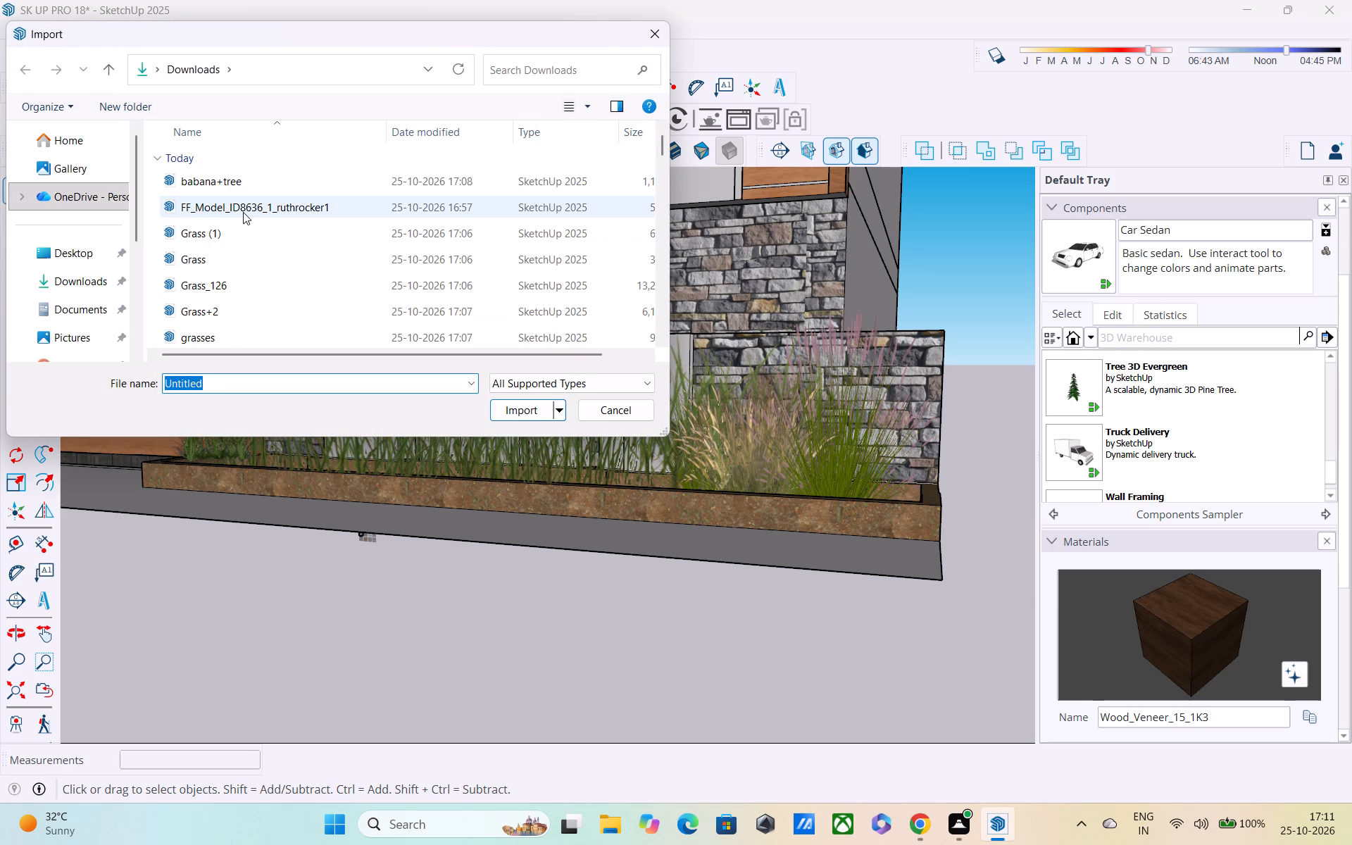
left_click(232, 183)
left_click(512, 405)
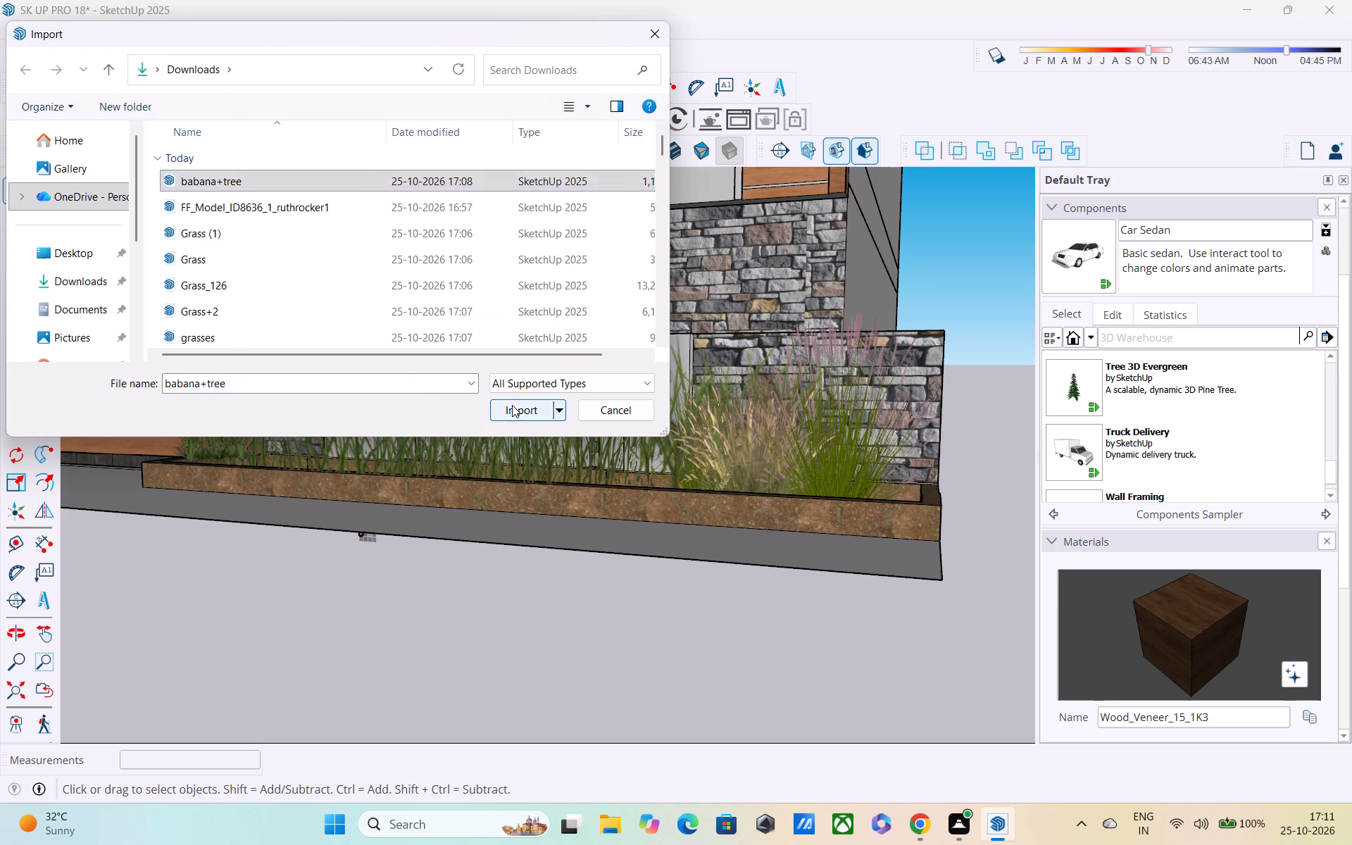
middle_click_drag(691, 397, 309, 596)
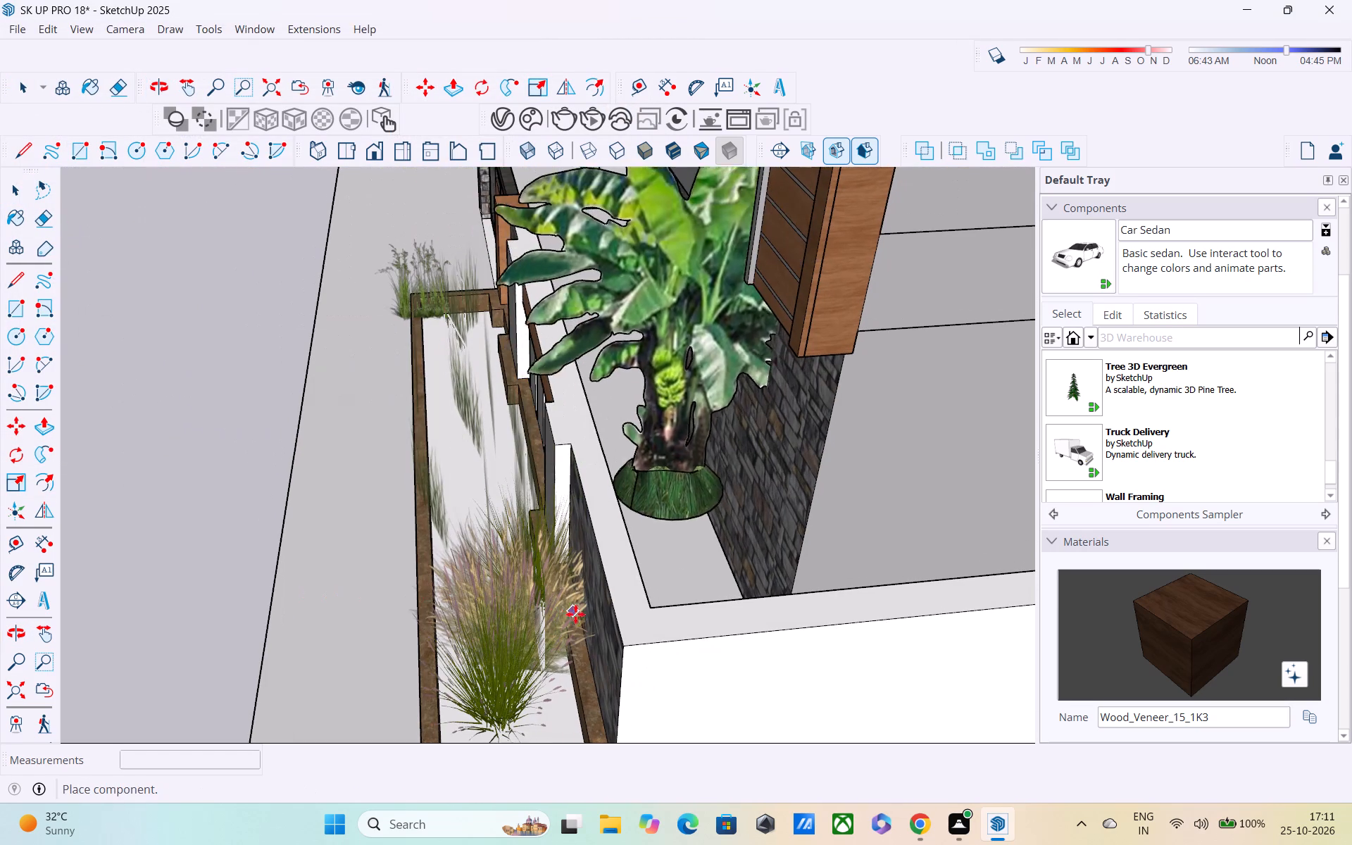
middle_click_drag(603, 708, 696, 562)
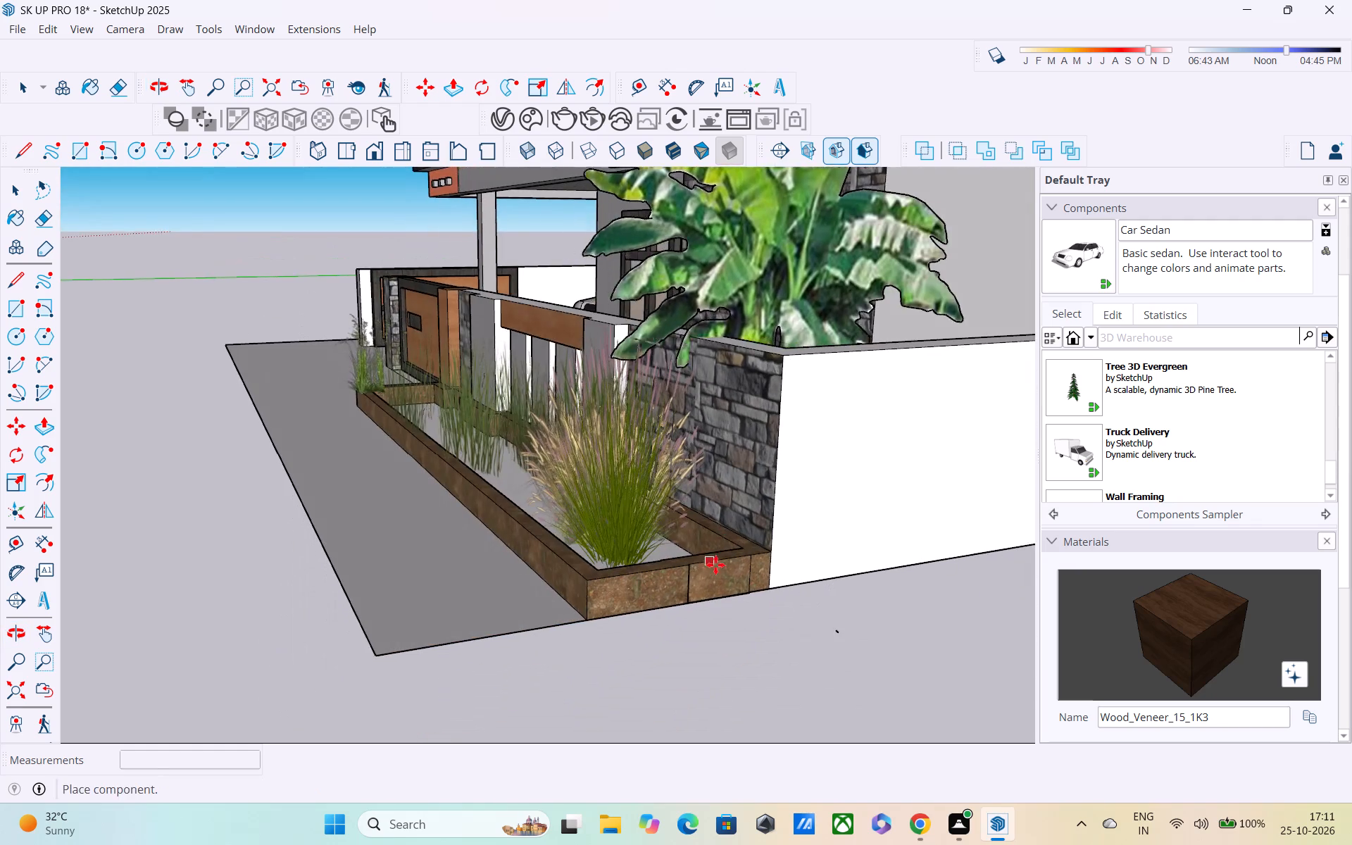
middle_click_drag(725, 570, 695, 720)
left_click(694, 666)
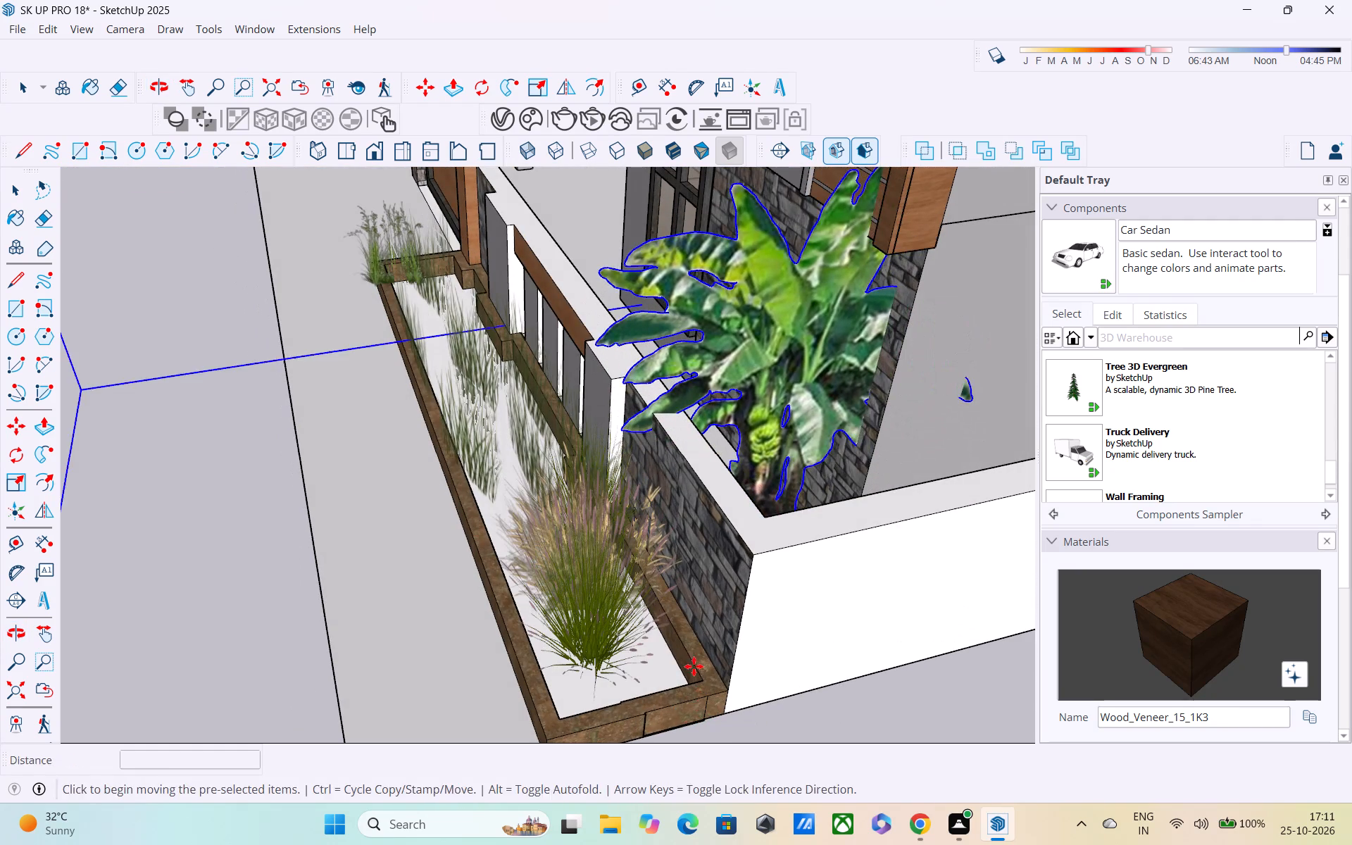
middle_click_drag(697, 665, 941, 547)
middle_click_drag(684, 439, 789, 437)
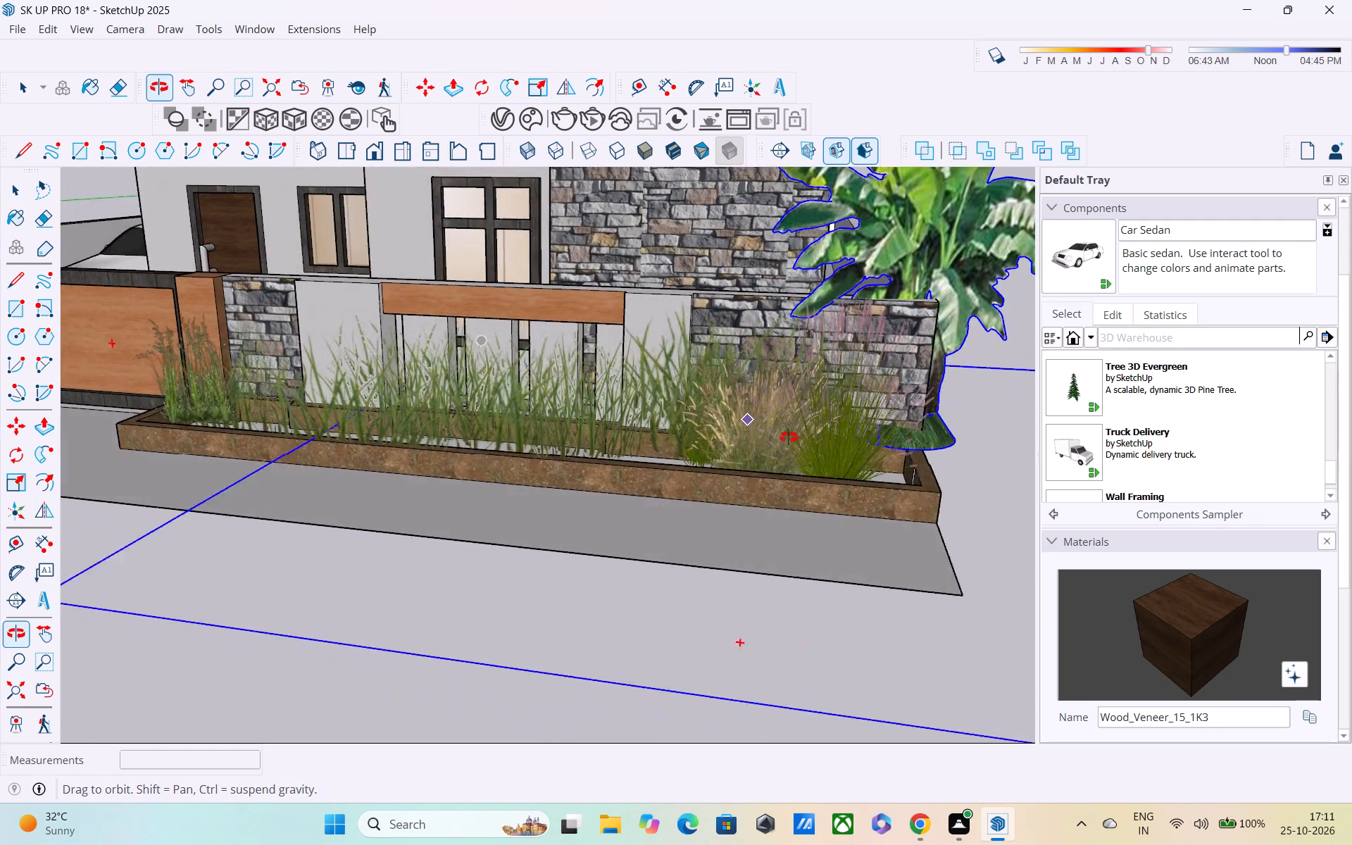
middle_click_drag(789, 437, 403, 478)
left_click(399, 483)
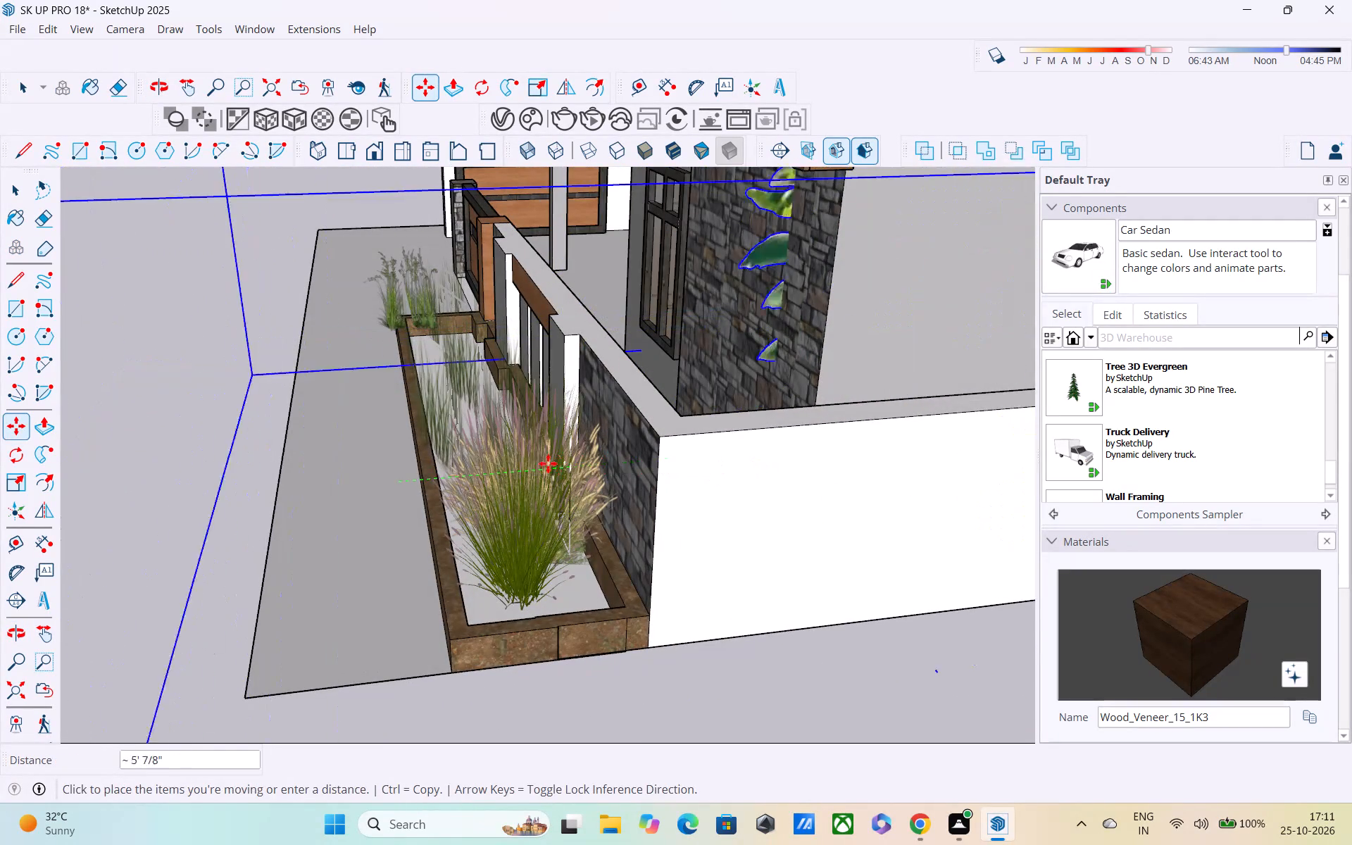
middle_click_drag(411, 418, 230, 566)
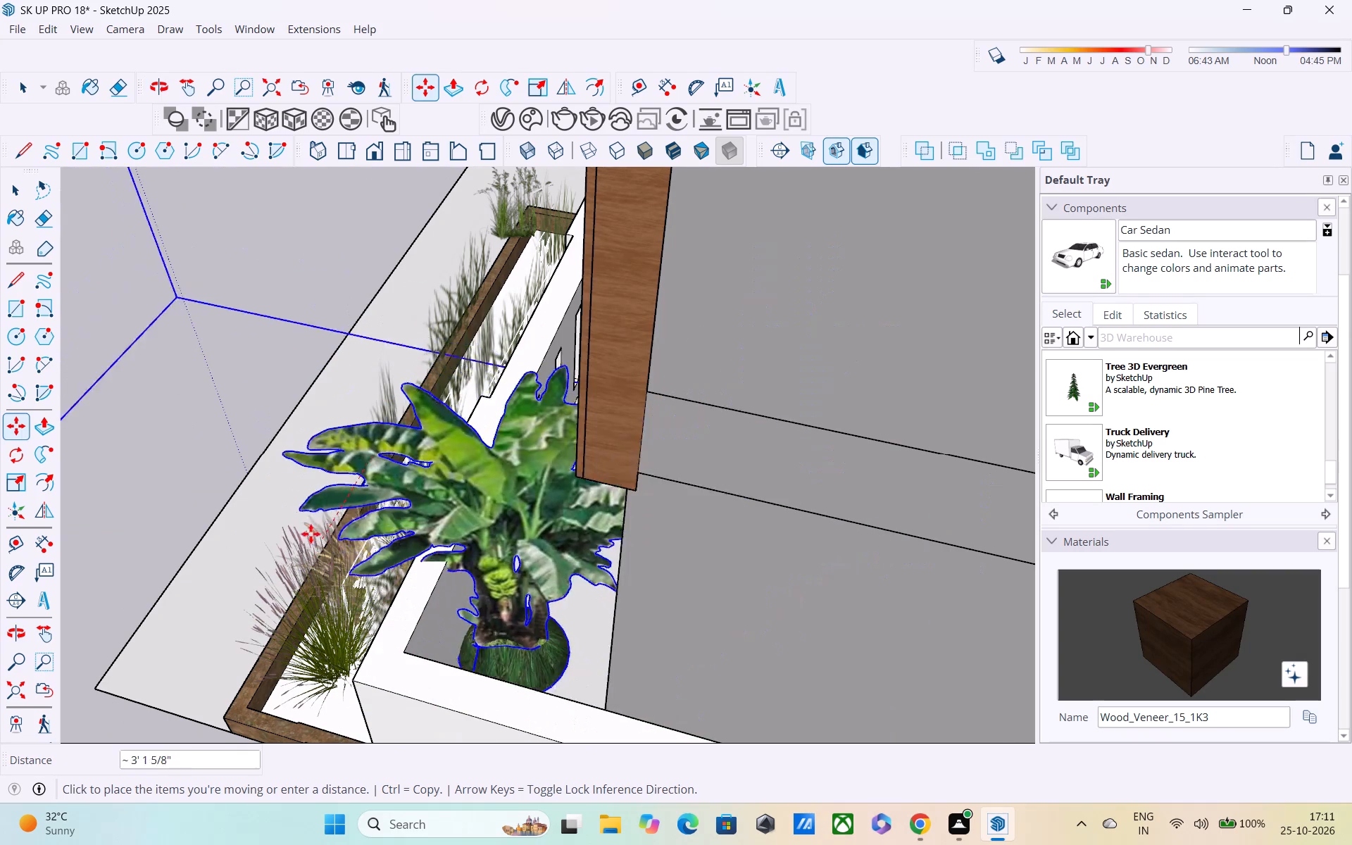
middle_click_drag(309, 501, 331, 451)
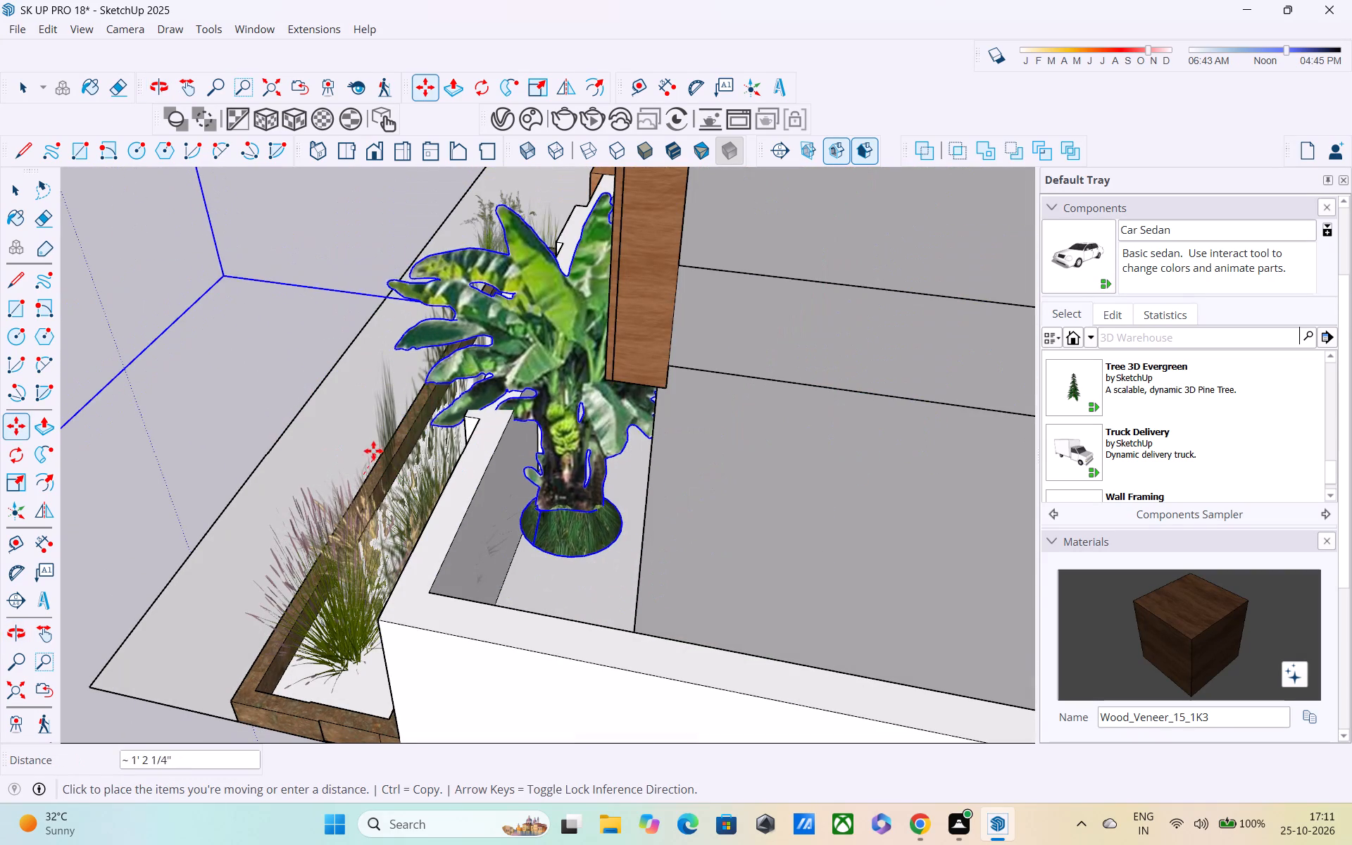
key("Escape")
Move the banana tree by its base closer to the inside corner of the compound wall.
left_click(540, 556)
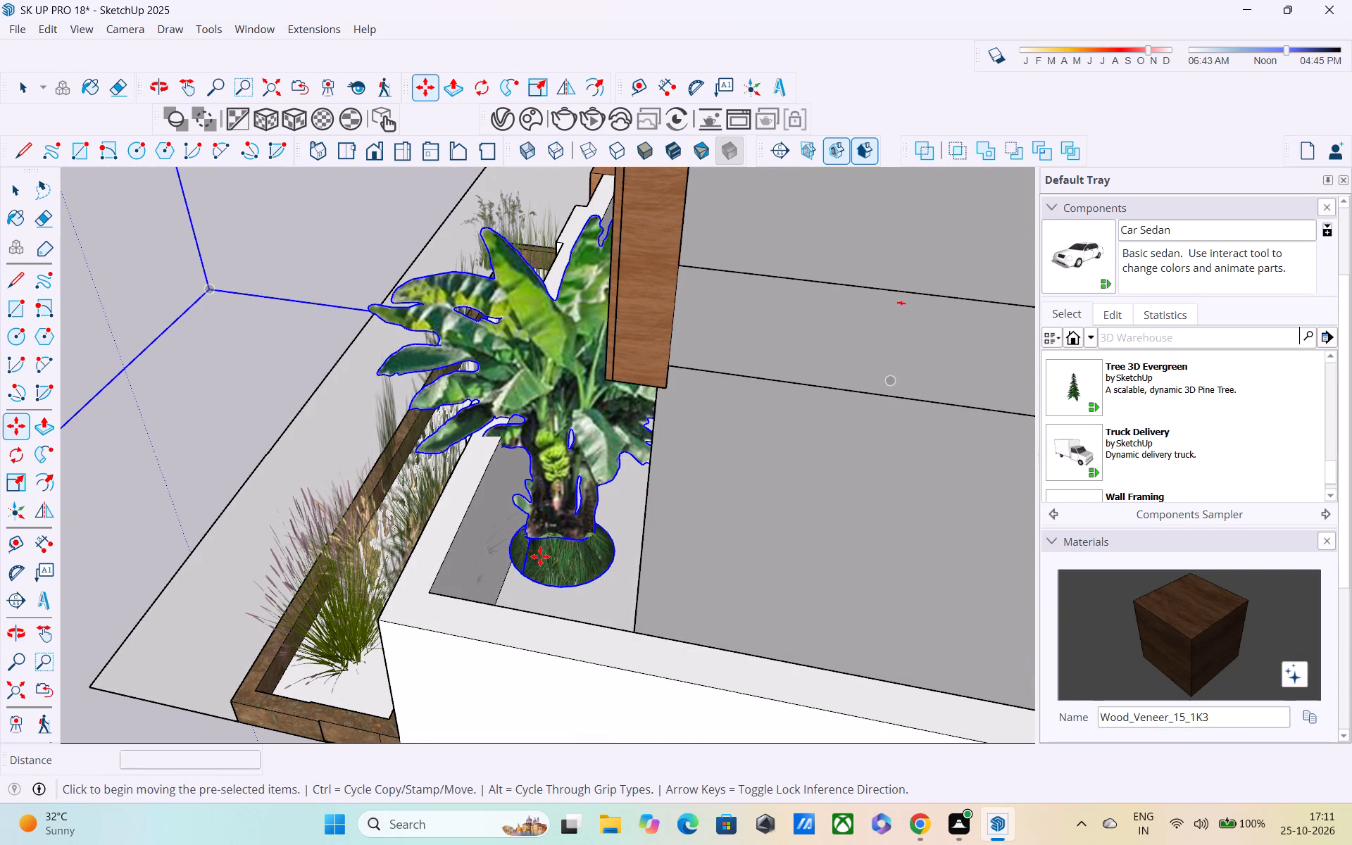
middle_click_drag(556, 594, 508, 672)
scroll(505, 675, "up", 4)
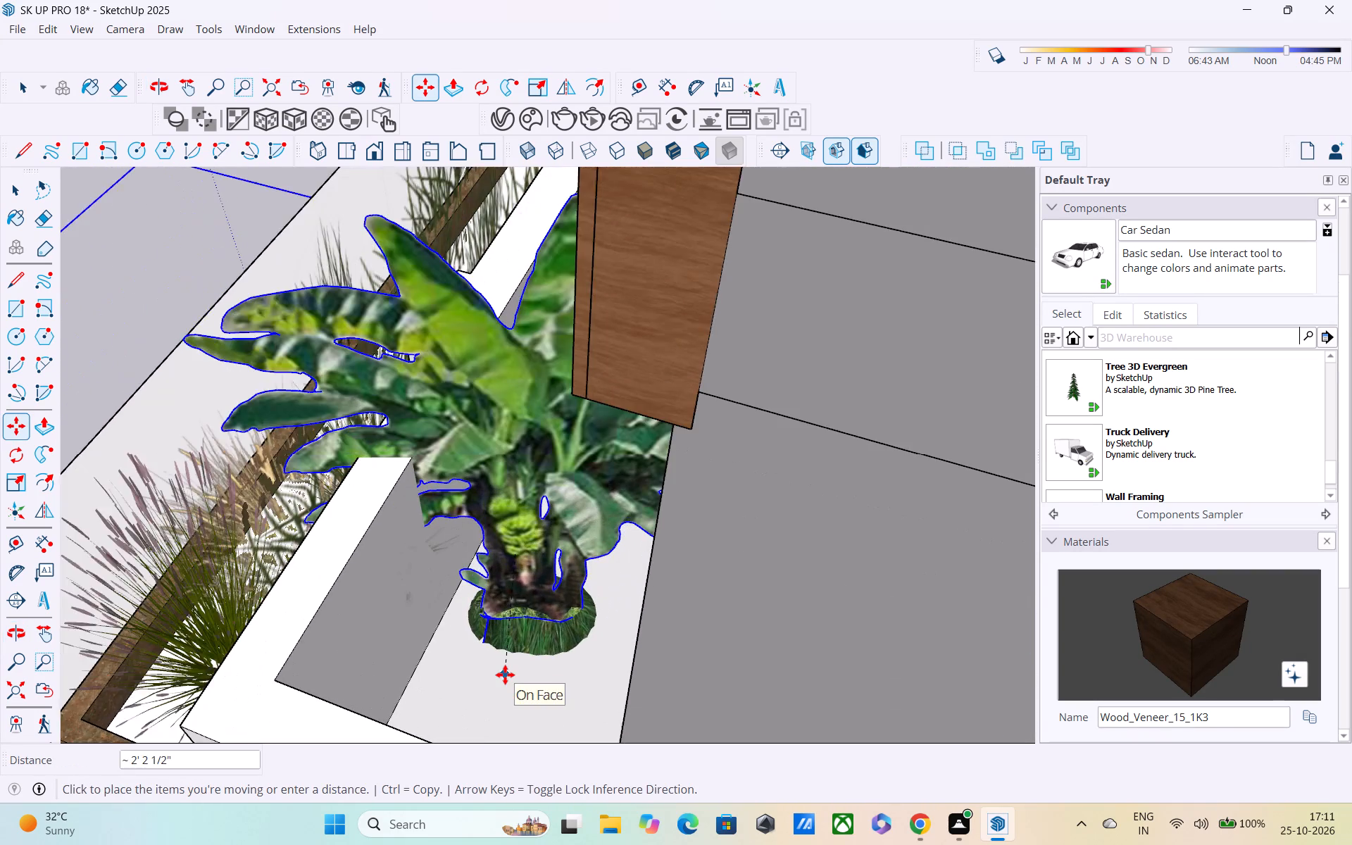
scroll(505, 675, "up", 4)
left_click(499, 699)
Examine the banana tree's base against the compound wall and the ground, from outside and from beneath.
middle_click_drag(472, 681, 606, 553)
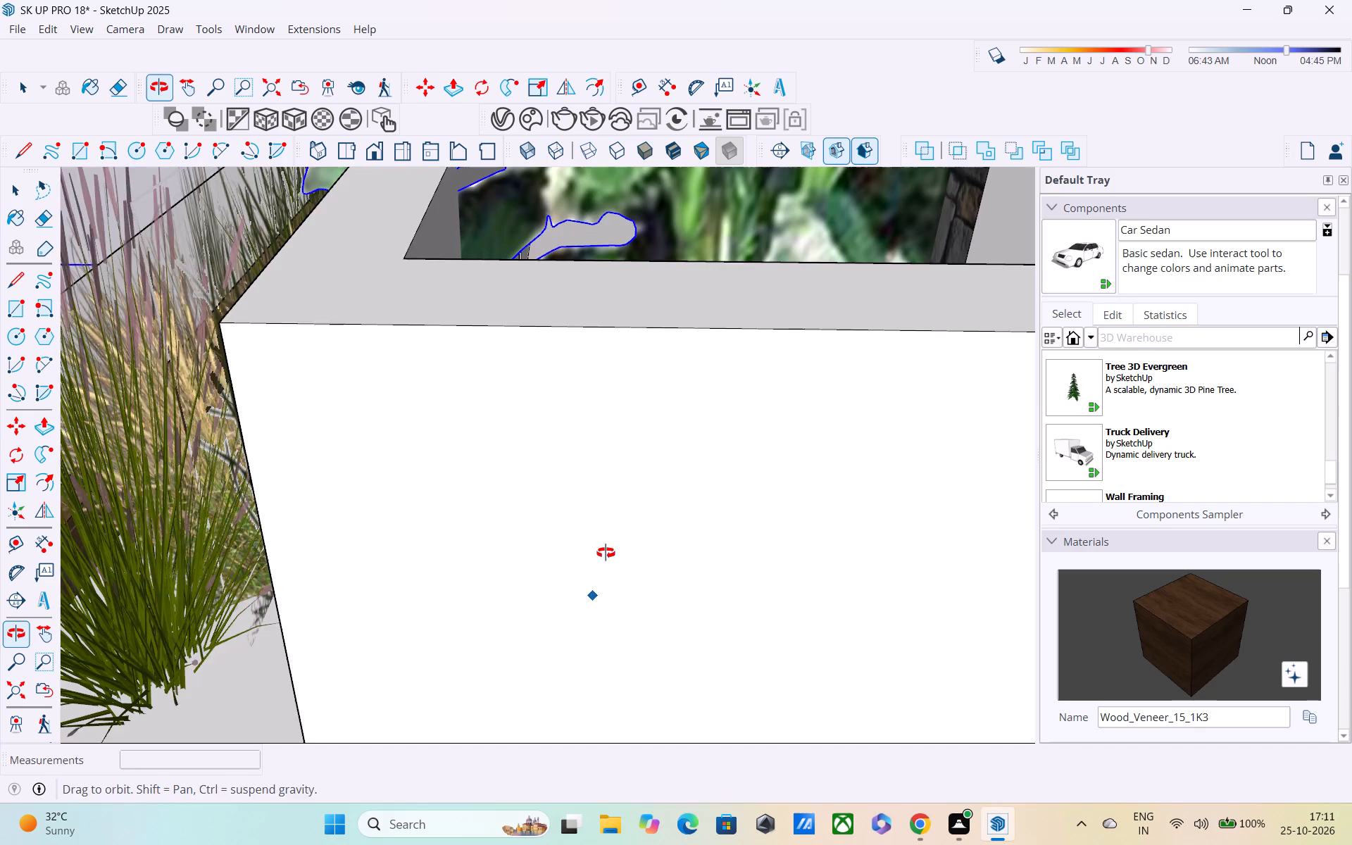
middle_click_drag(606, 553, 606, 553)
scroll(591, 556, "down", 5)
scroll(485, 553, "down", 4)
middle_click_drag(419, 561, 786, 496)
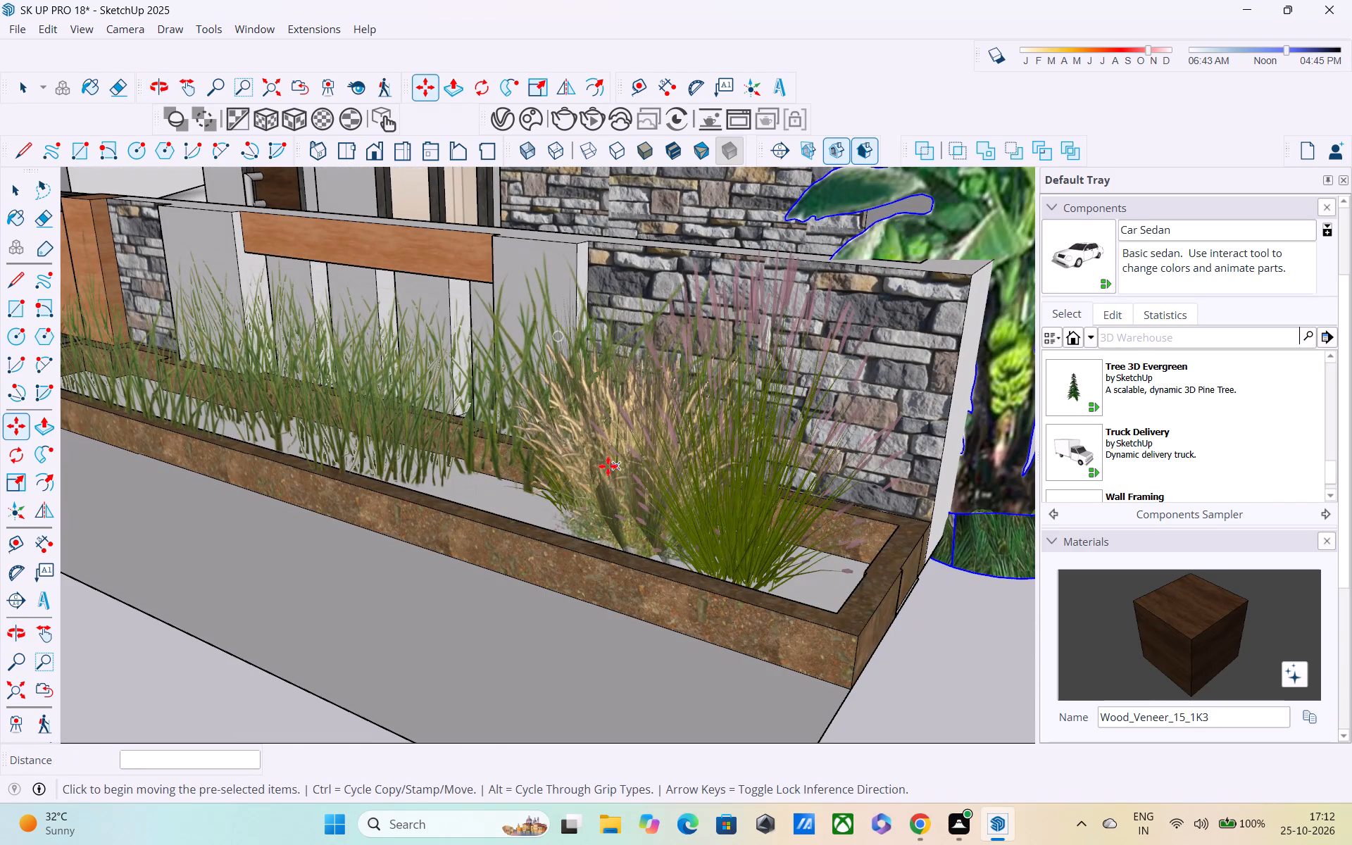
middle_click_drag(755, 498, 716, 365)
middle_click_drag(813, 420, 623, 369)
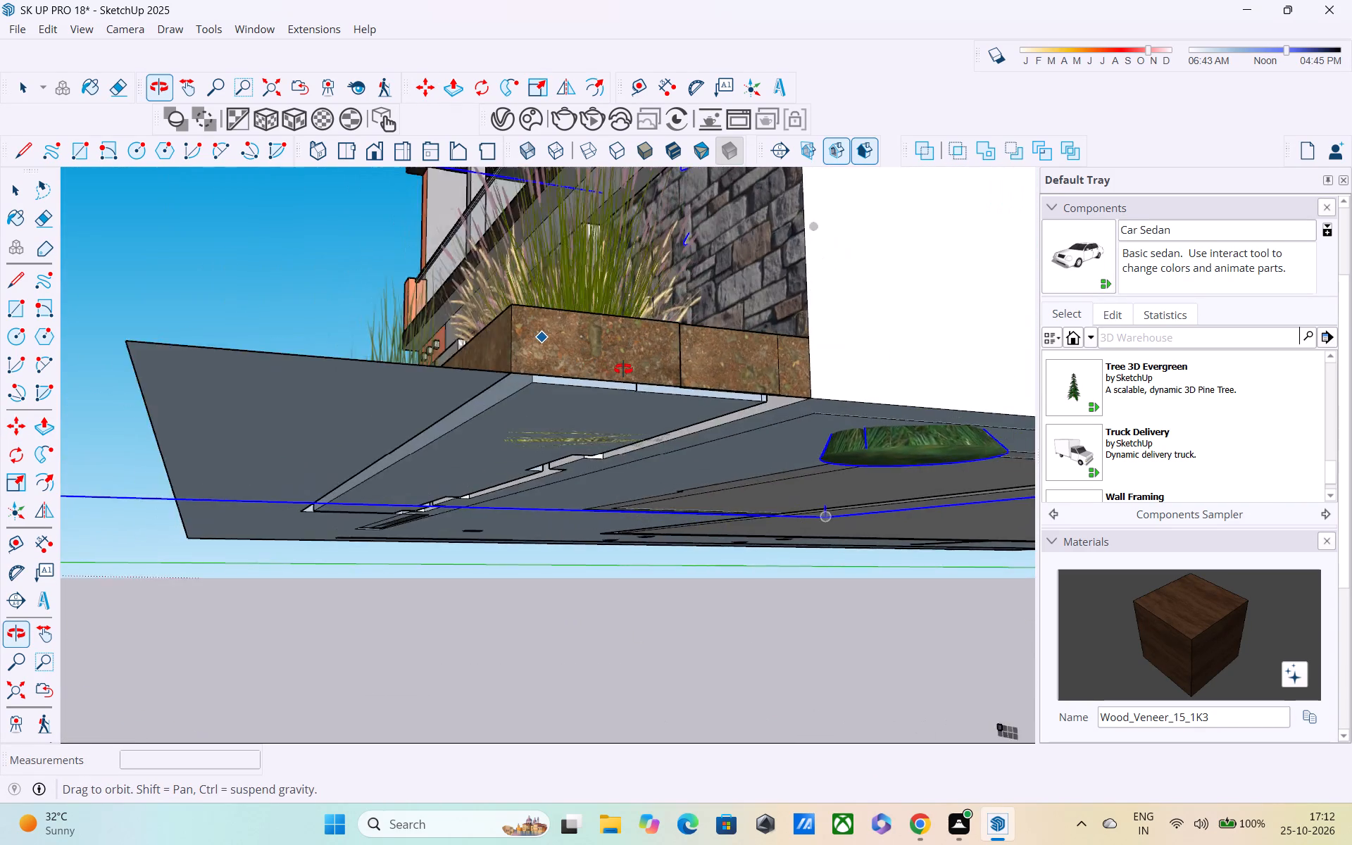
middle_click_drag(623, 369, 589, 349)
middle_click_drag(853, 506, 894, 665)
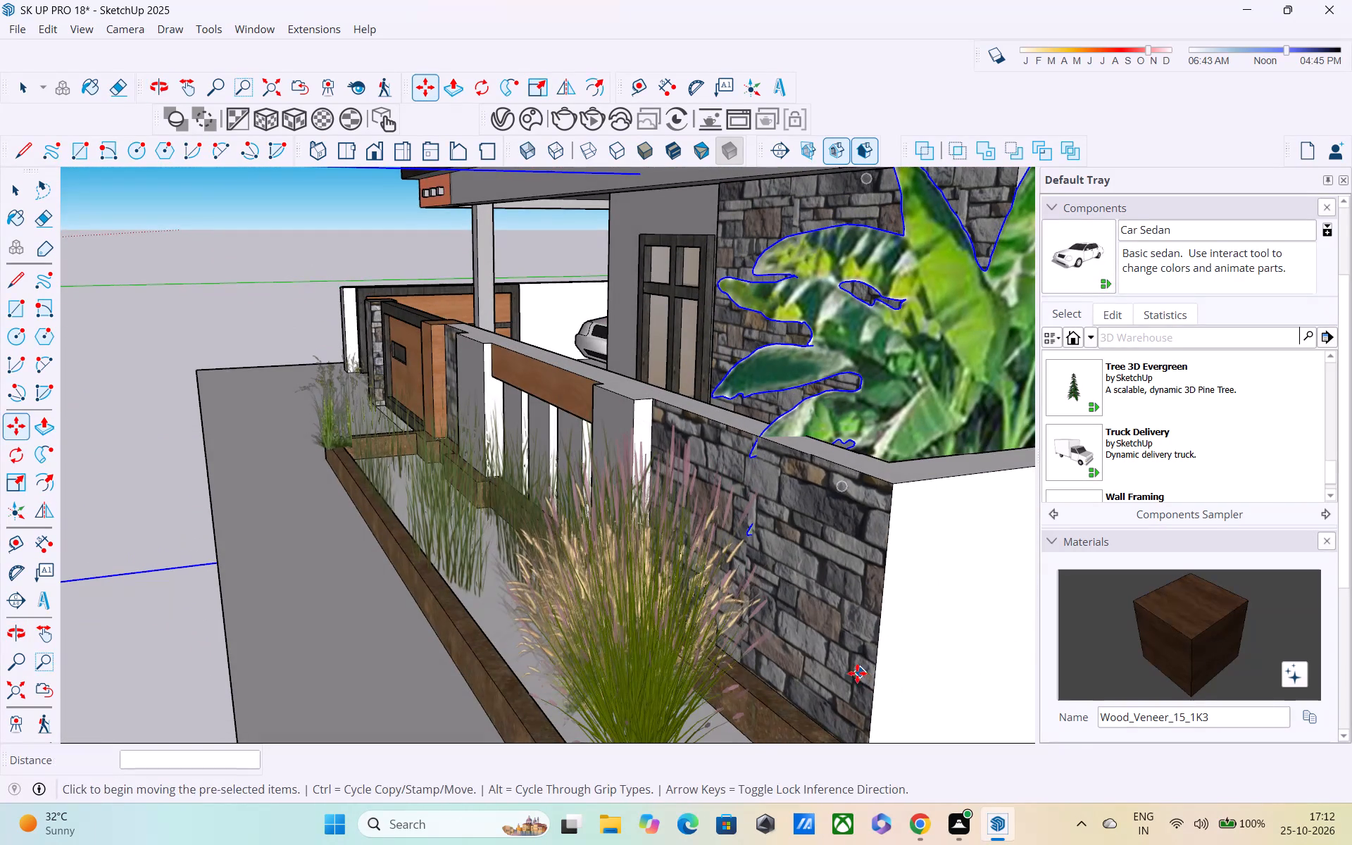
key("Escape")
Move the banana tree by its grassy base so it stands behind the compound wall corner, clear of the wall's outer face.
scroll(806, 687, "up", 1)
scroll(801, 684, "down", 4)
middle_click_drag(852, 689, 999, 685)
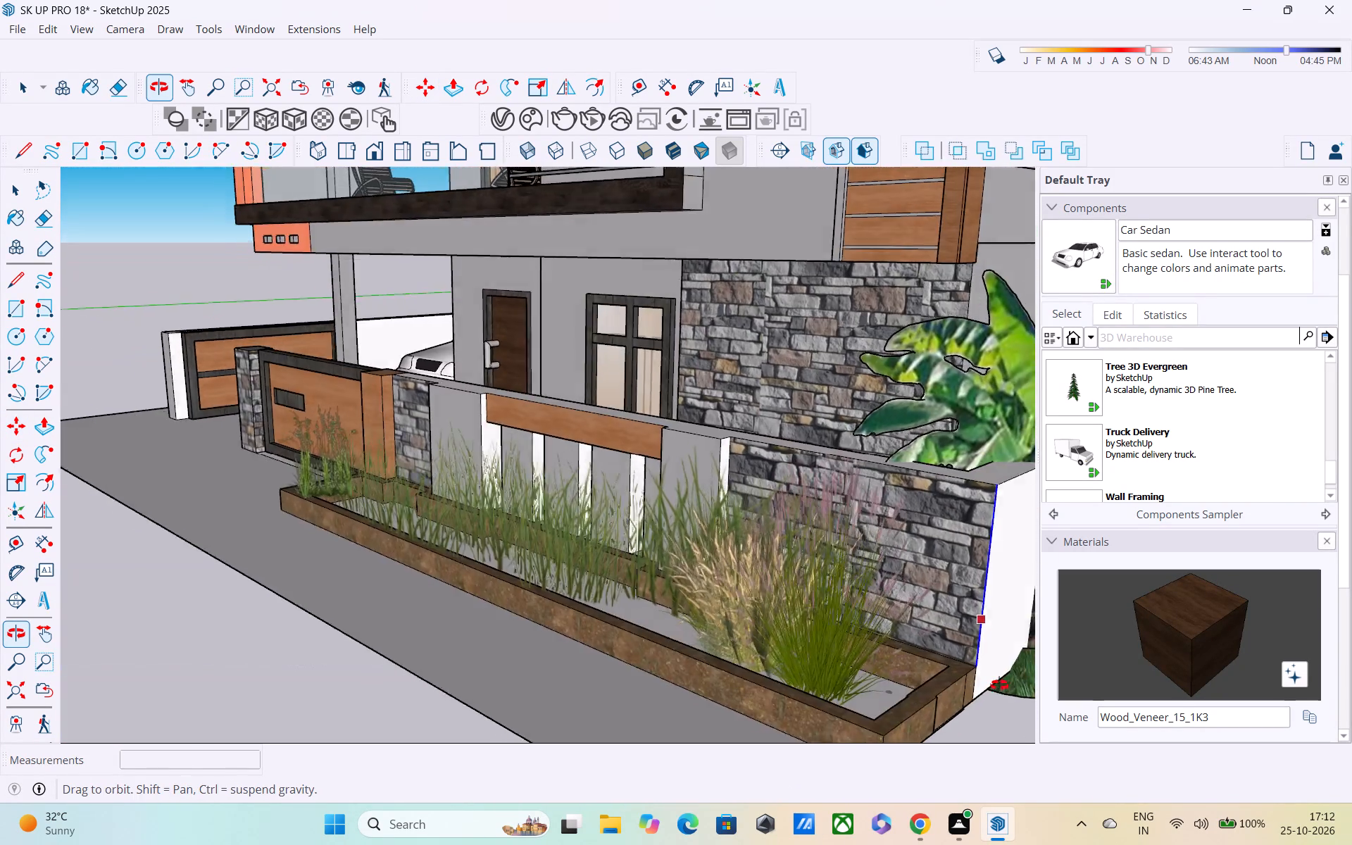
middle_click_drag(999, 685, 1007, 651)
scroll(1006, 616, "down", 3)
middle_click_drag(998, 650, 672, 410)
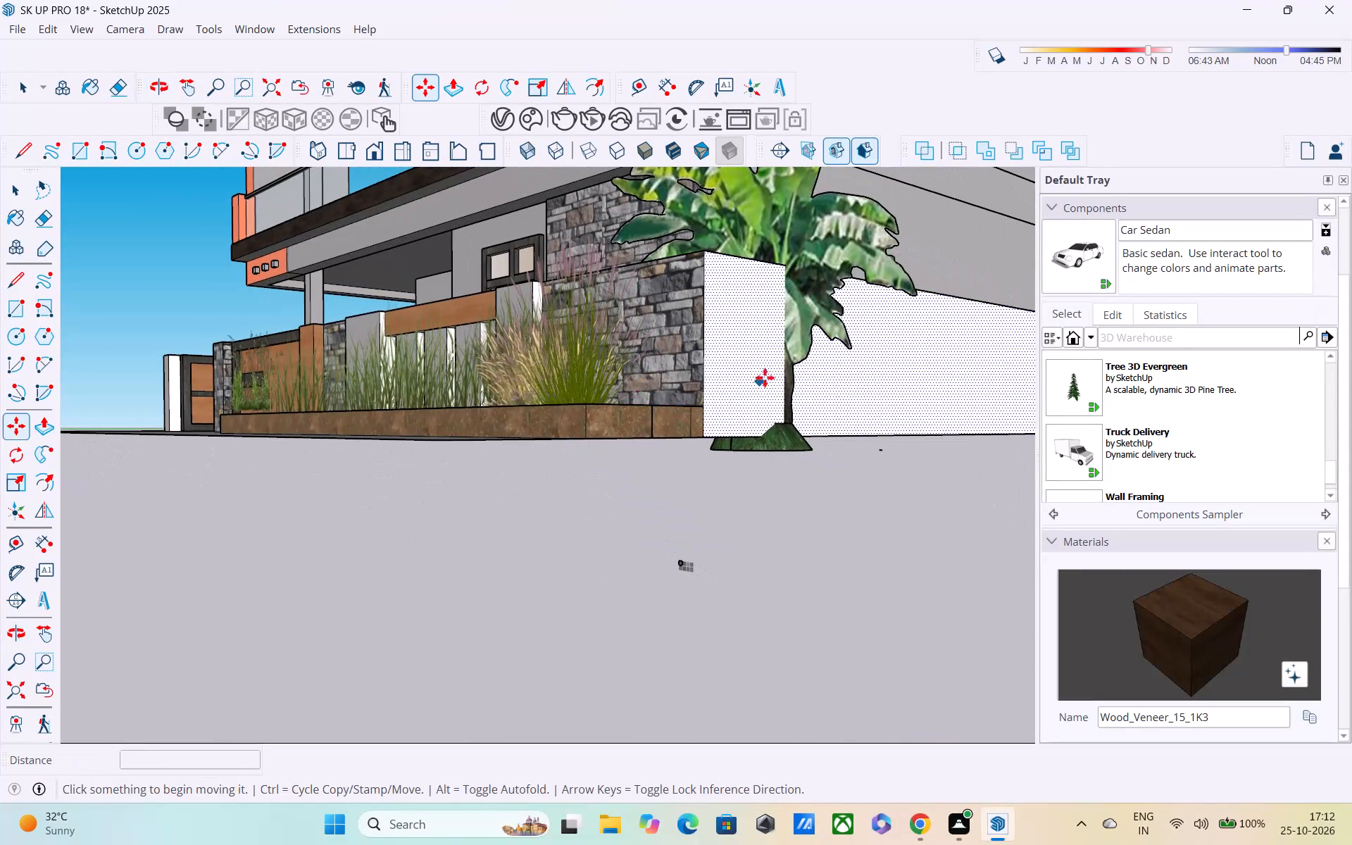
left_click(782, 452)
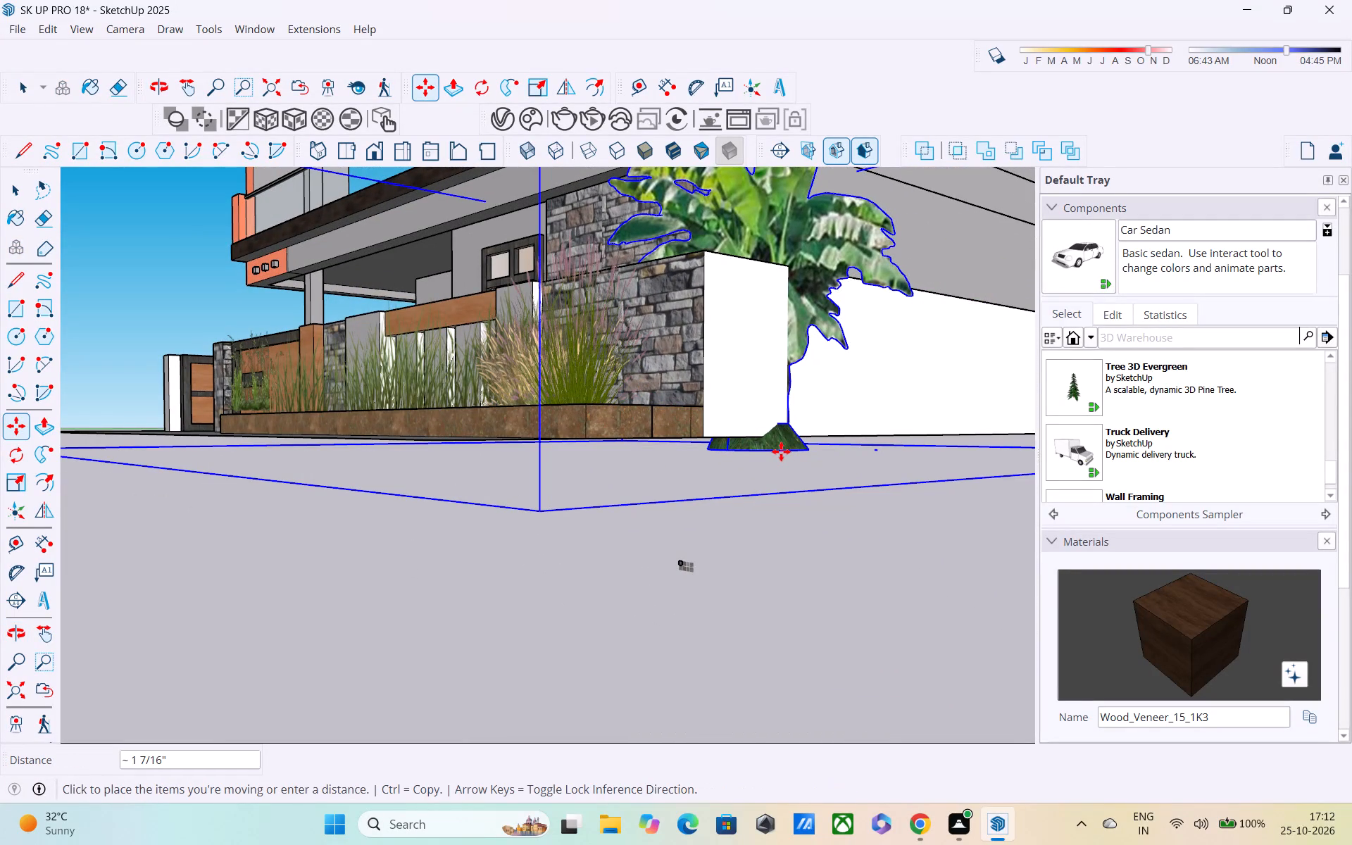
key("m")
left_click(781, 451)
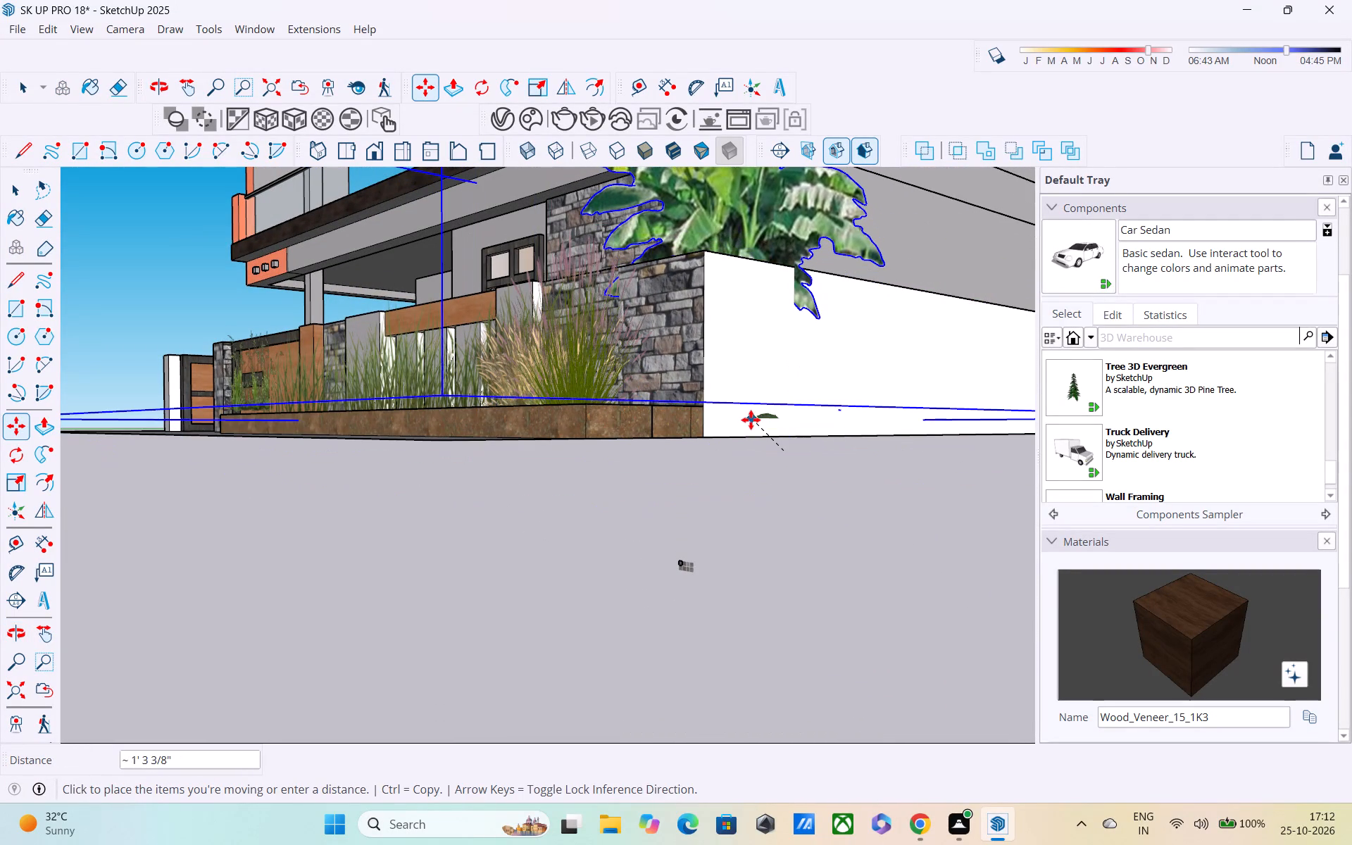
middle_click_drag(737, 427, 794, 507)
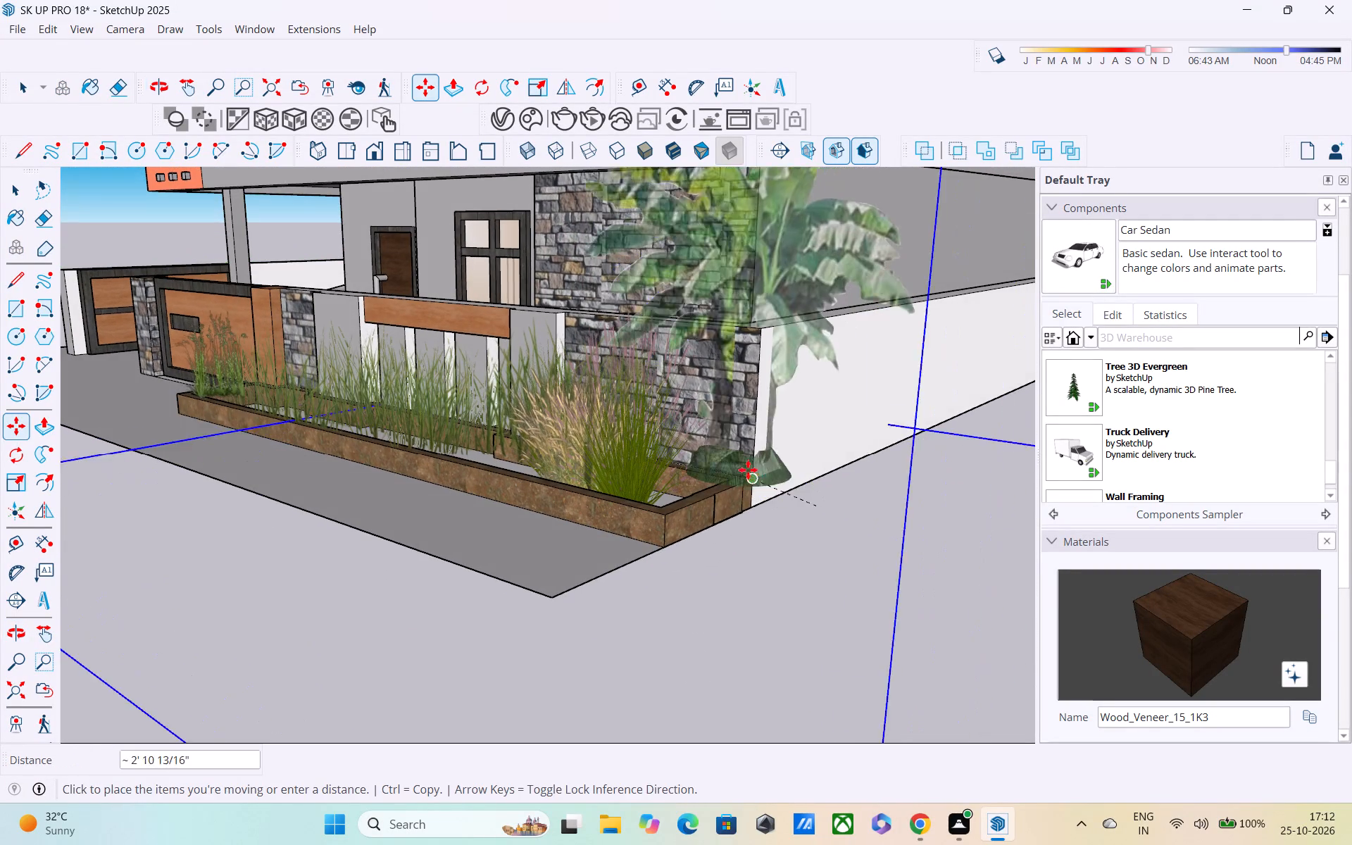
middle_click_drag(731, 438, 392, 579)
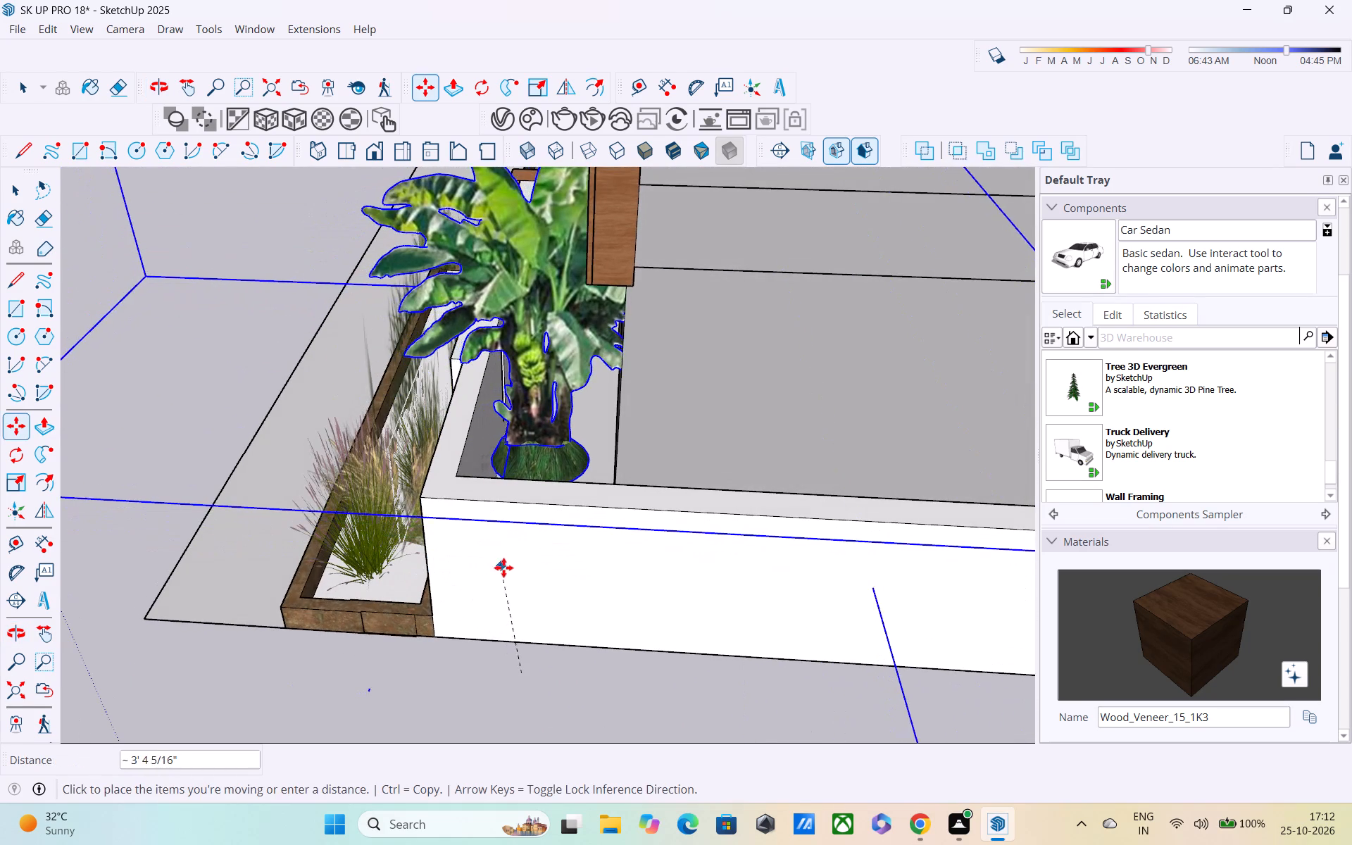
left_click(518, 568)
middle_click_drag(516, 582, 624, 530)
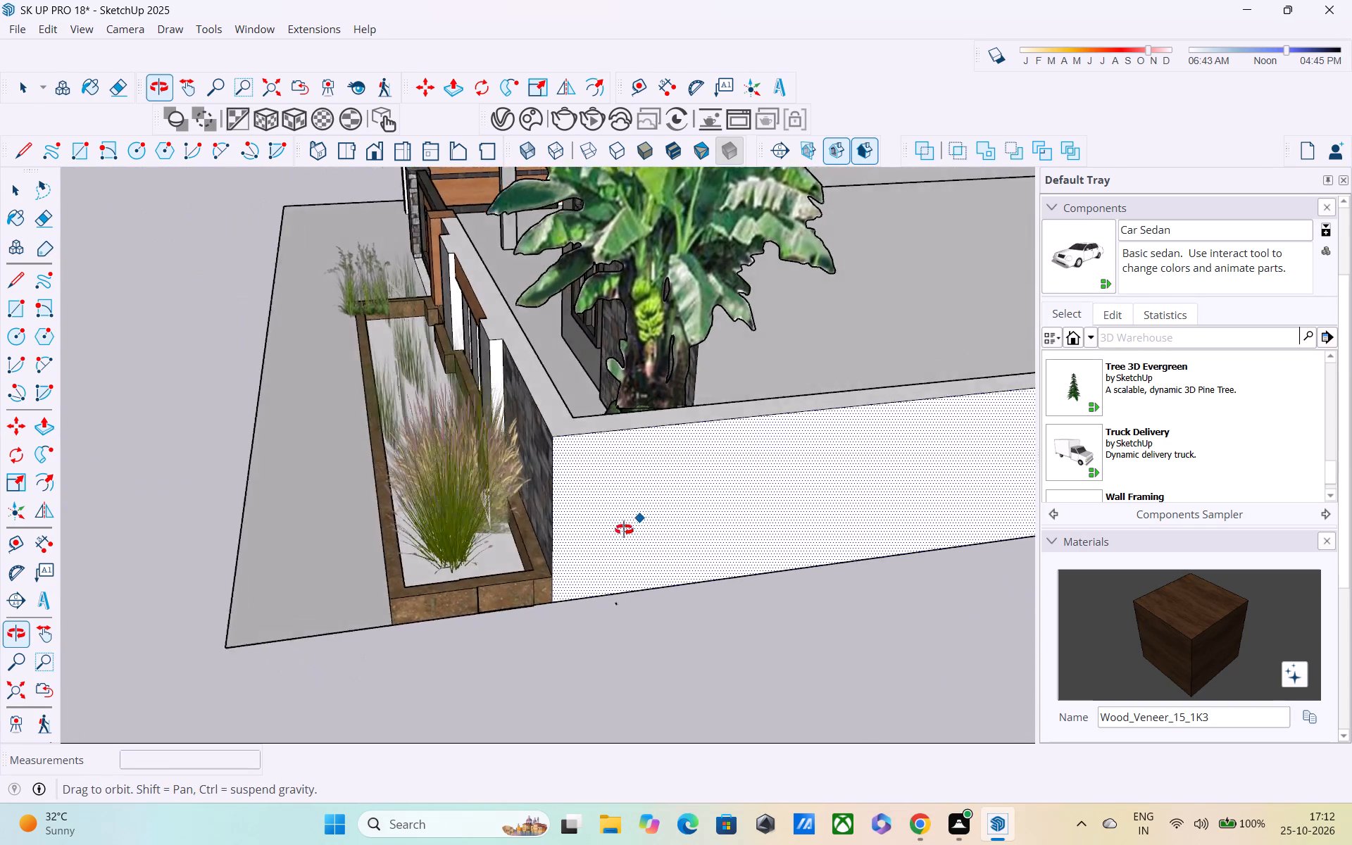
middle_click_drag(624, 530, 574, 520)
key("space")
middle_click_drag(509, 578, 642, 581)
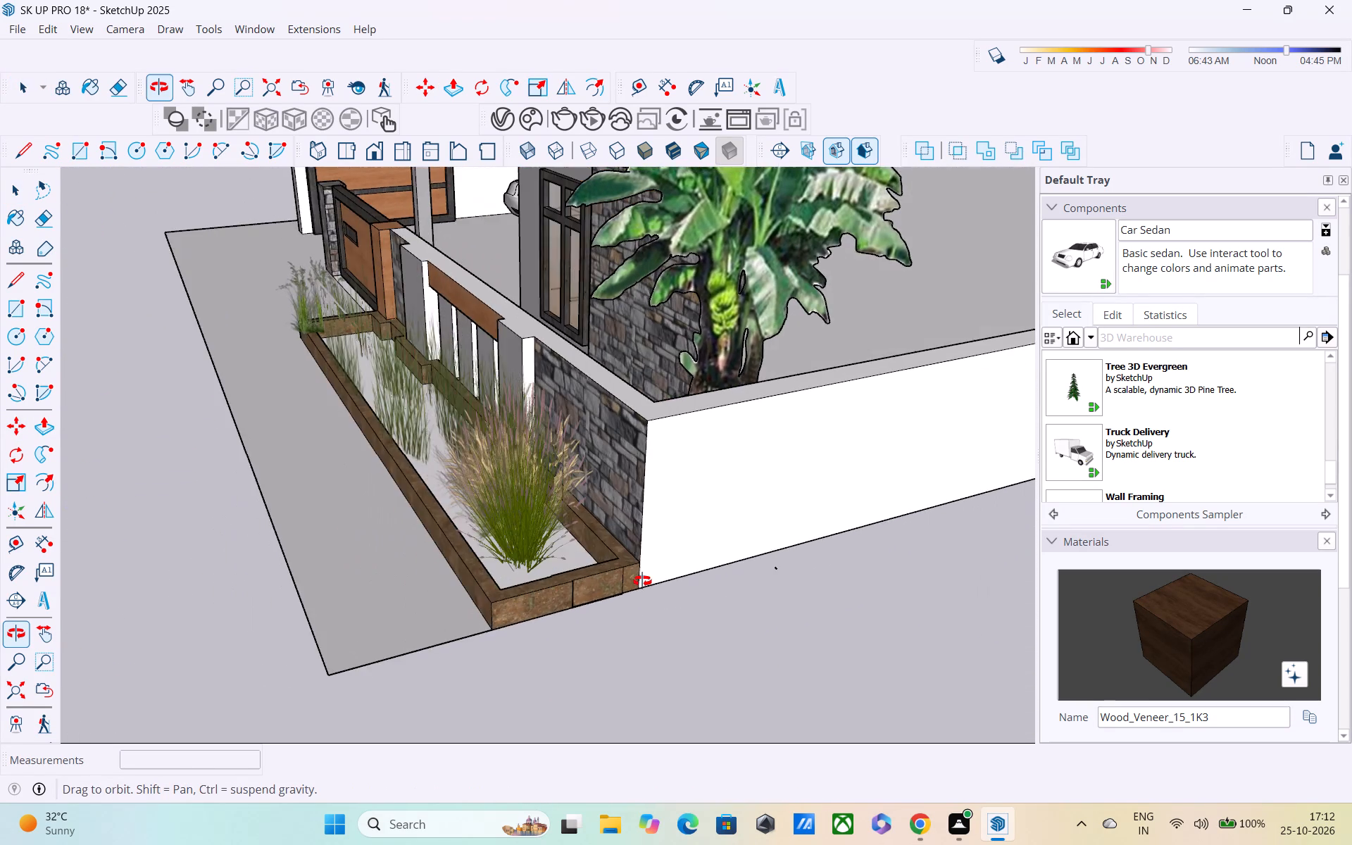
Move the banana tree from the compound wall corner out onto the open ground in front of the house.
middle_click_drag(642, 581, 979, 539)
scroll(896, 475, "down", 3)
scroll(903, 402, "down", 1)
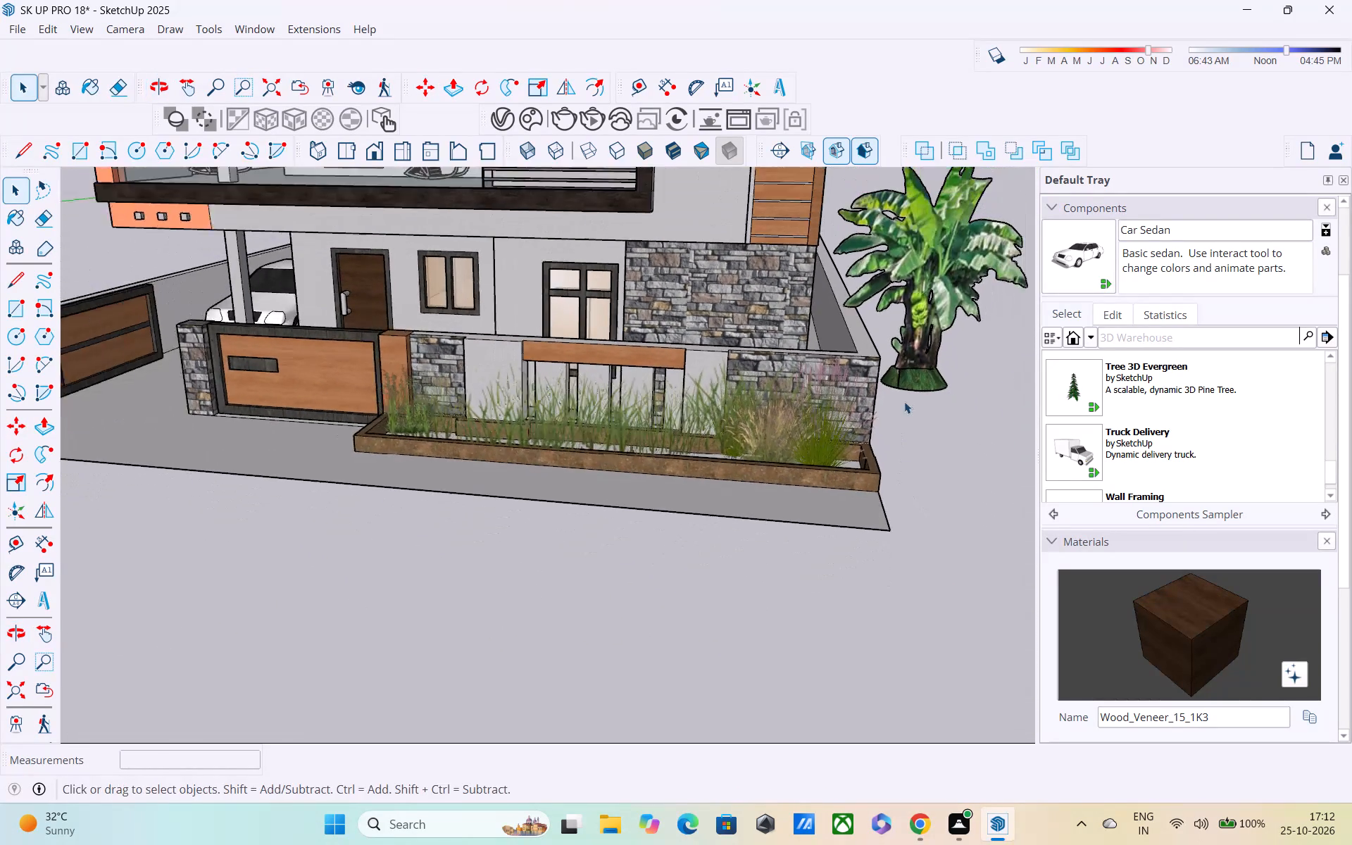
scroll(904, 401, "down", 2)
left_click(919, 336)
key("m")
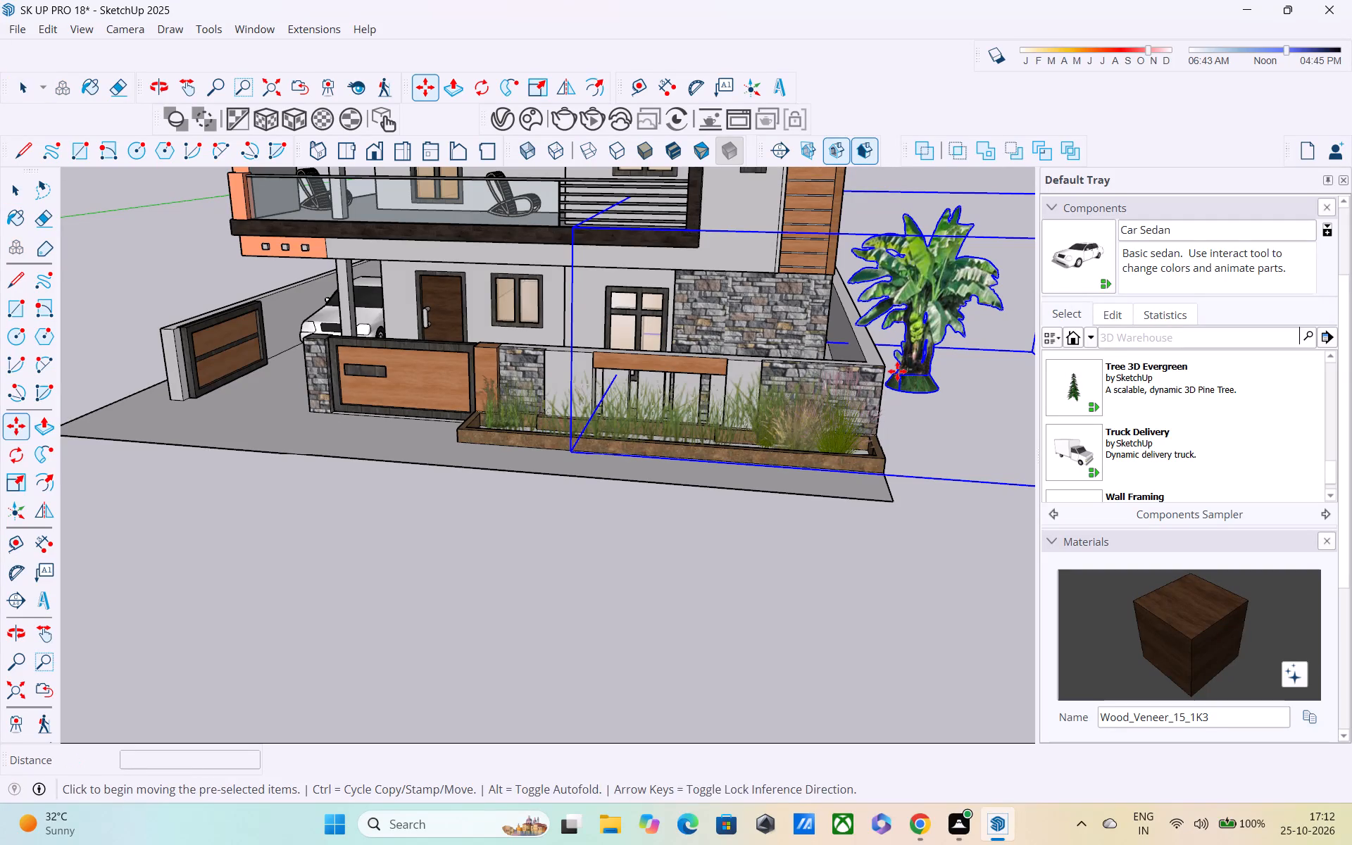
left_click(906, 383)
left_click(492, 624)
middle_click_drag(651, 681, 746, 585)
scroll(746, 586, "down", 4)
key("space")
left_click_drag(766, 565, 584, 627)
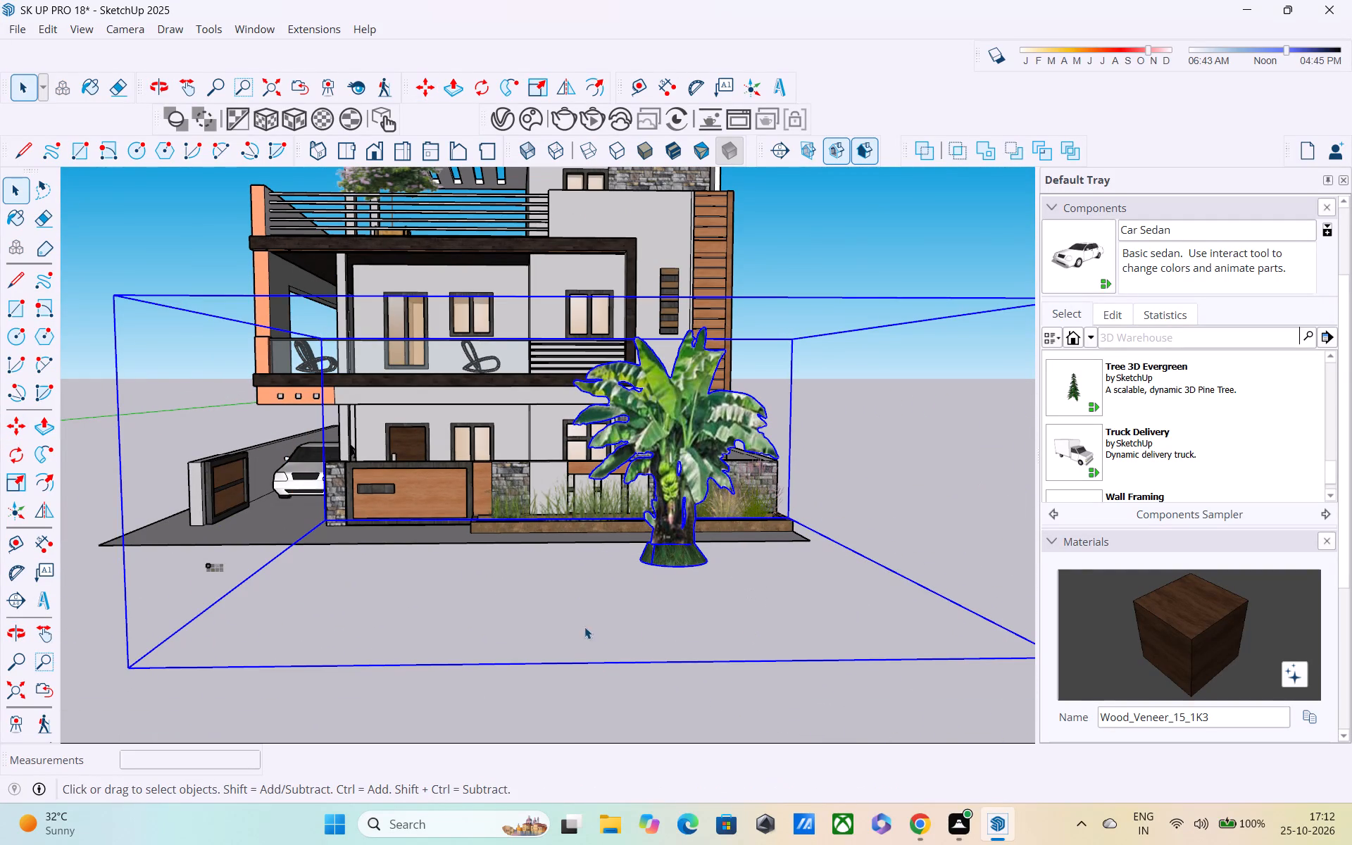
scroll(776, 627, "down", 3)
middle_click_drag(780, 637, 468, 667)
key("space")
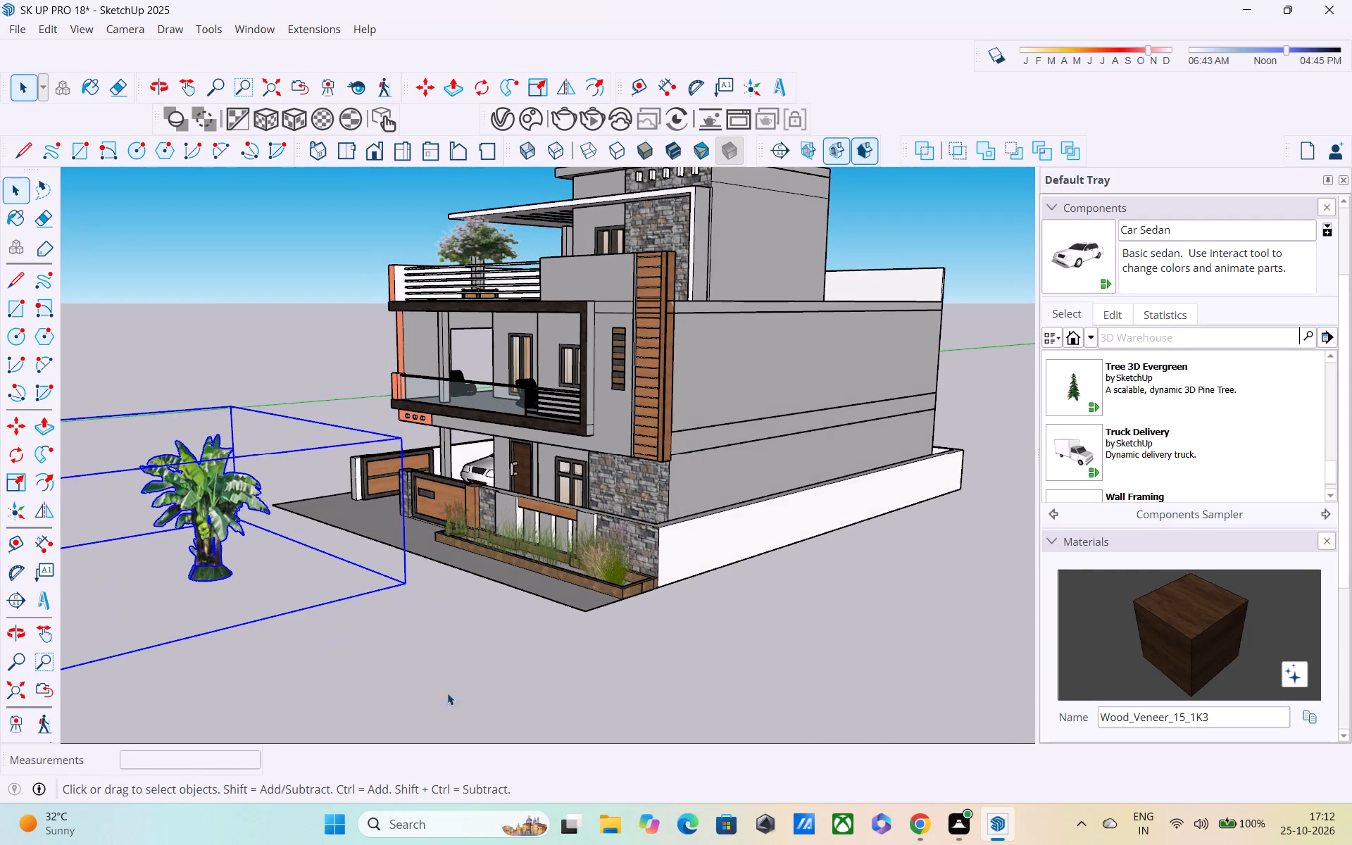
Scale the banana tree down along one axis, reducing its depth perpendicular to the house front.
key("m")
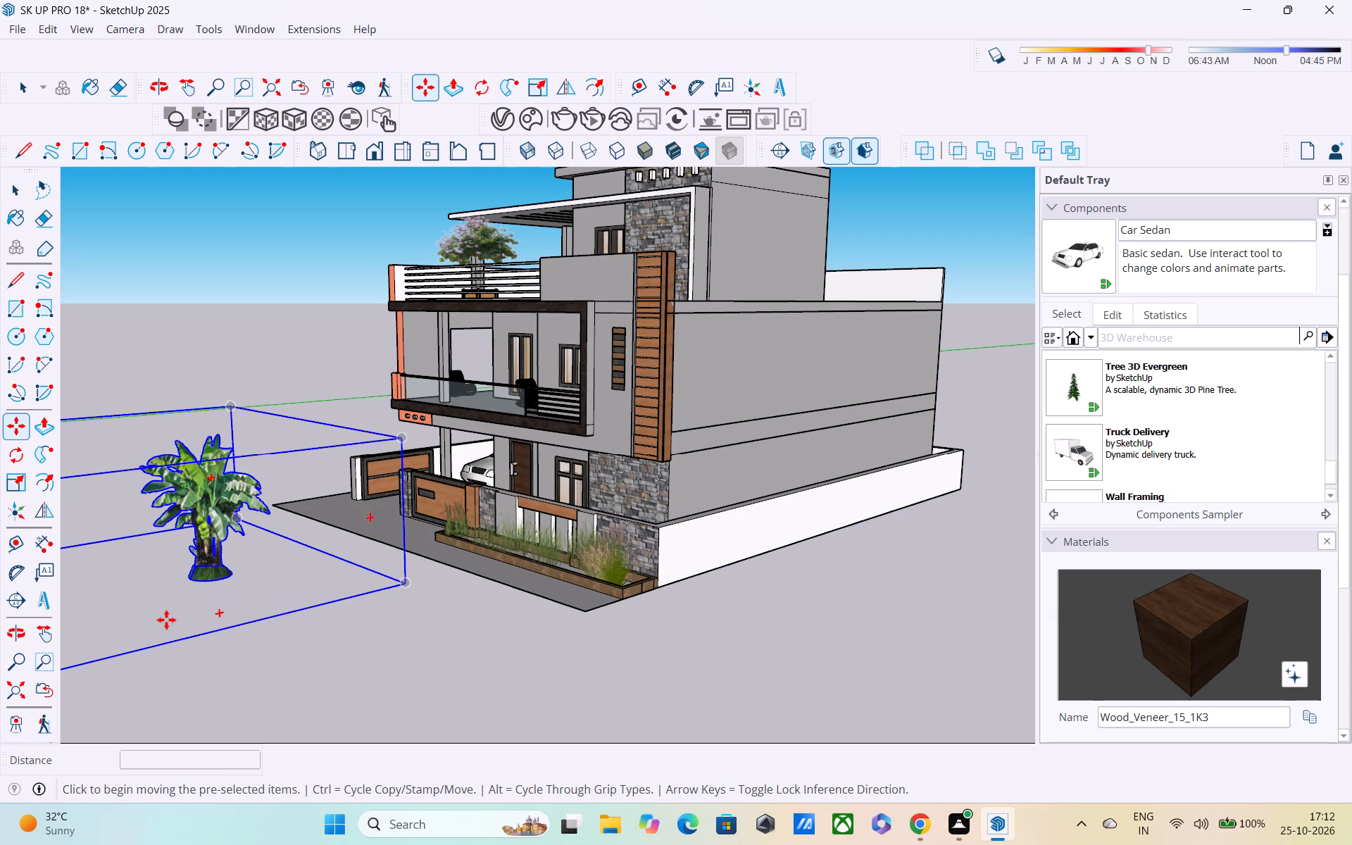
key("s")
scroll(149, 585, "down", 2)
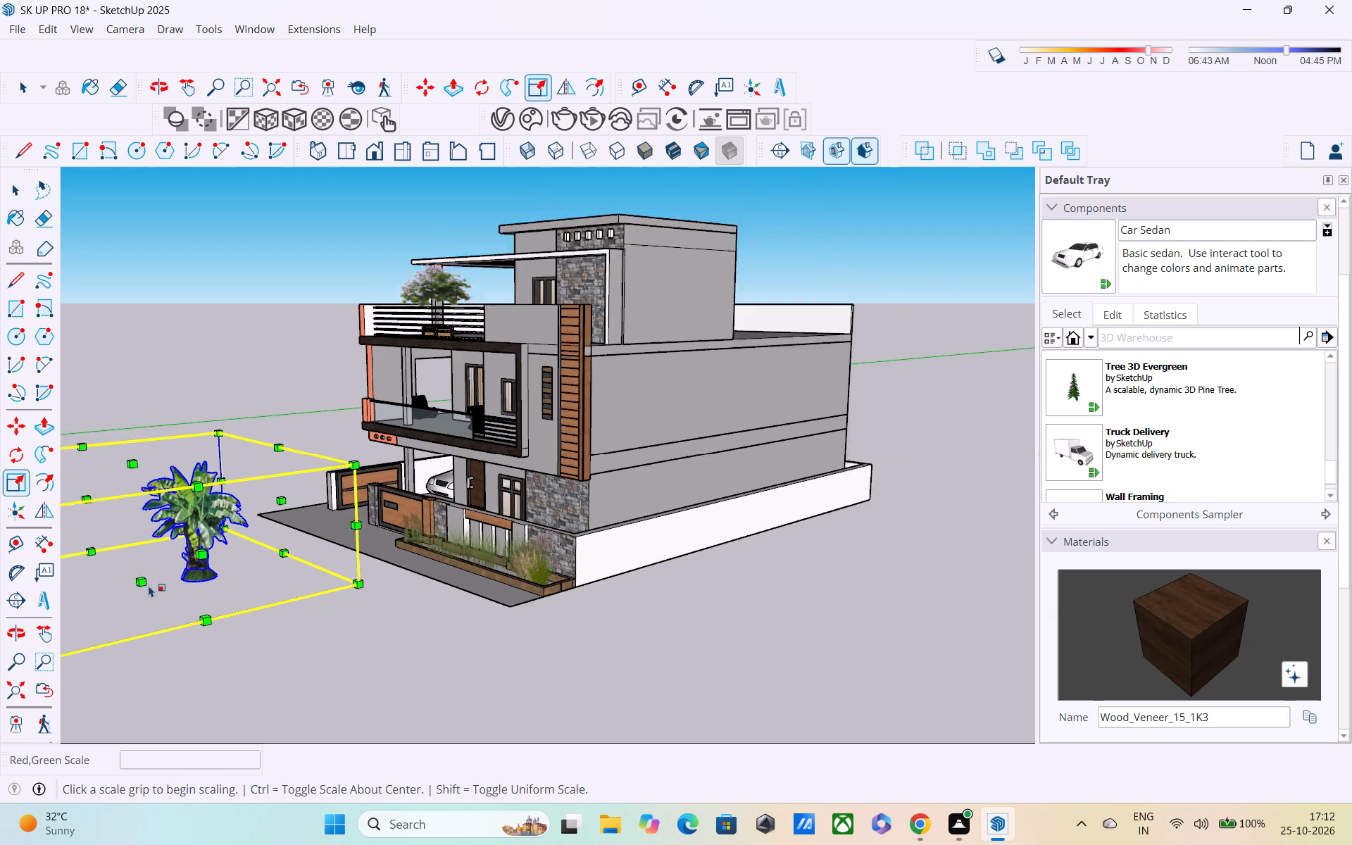
scroll(149, 585, "down", 1)
scroll(178, 579, "up", 1)
middle_click_drag(186, 580, 464, 553, "shift")
left_click(257, 525)
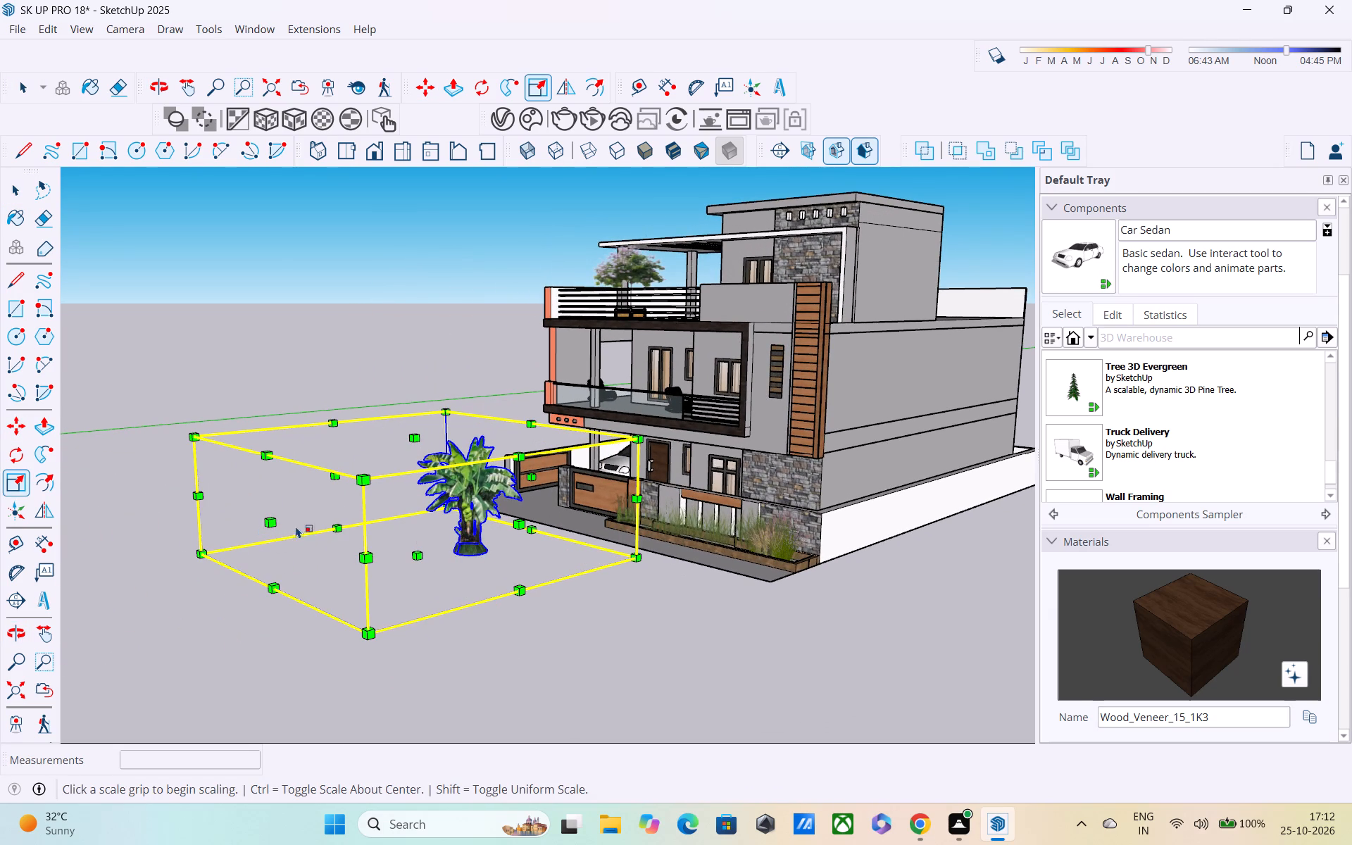
left_click_drag(263, 524, 365, 524)
left_click(575, 674)
key("space")
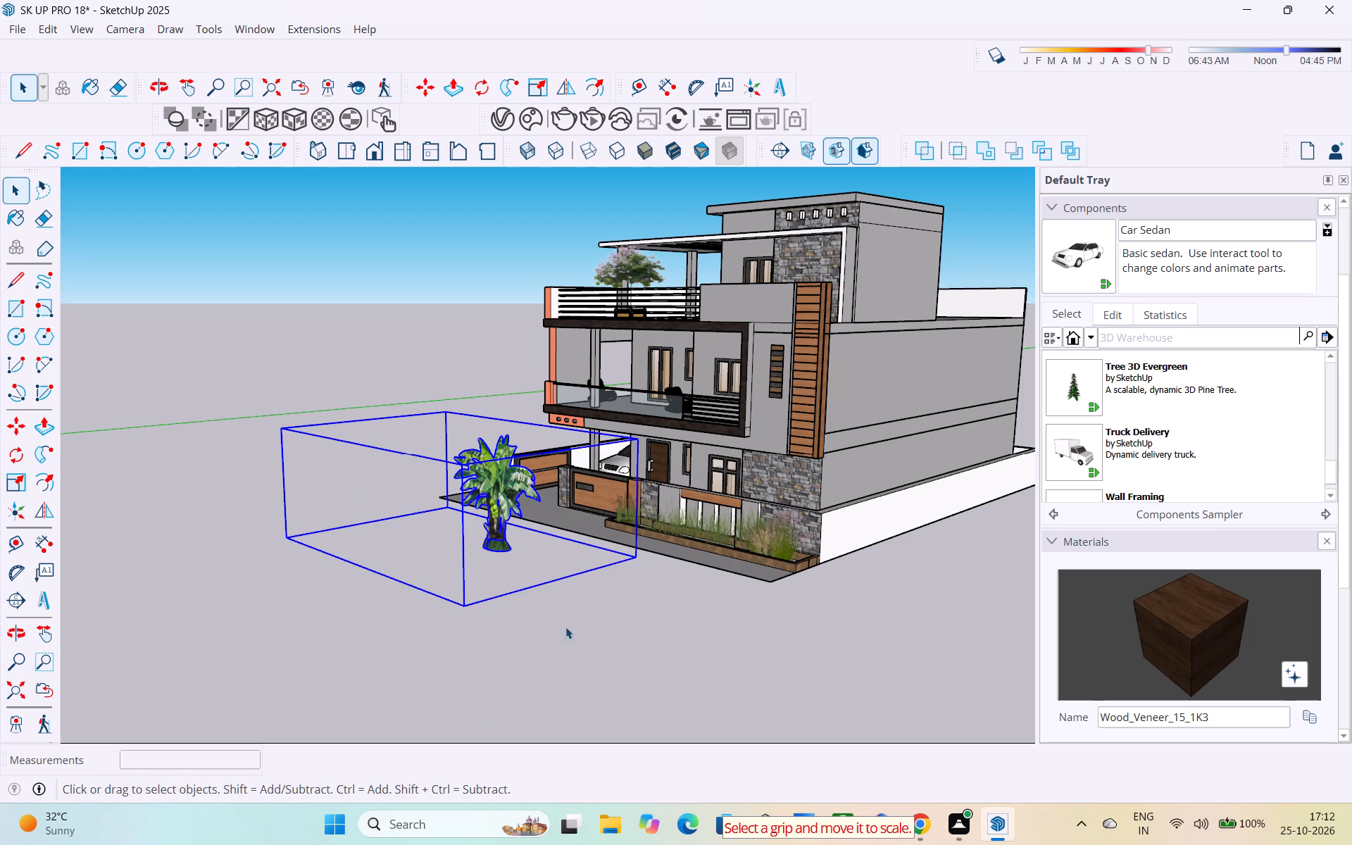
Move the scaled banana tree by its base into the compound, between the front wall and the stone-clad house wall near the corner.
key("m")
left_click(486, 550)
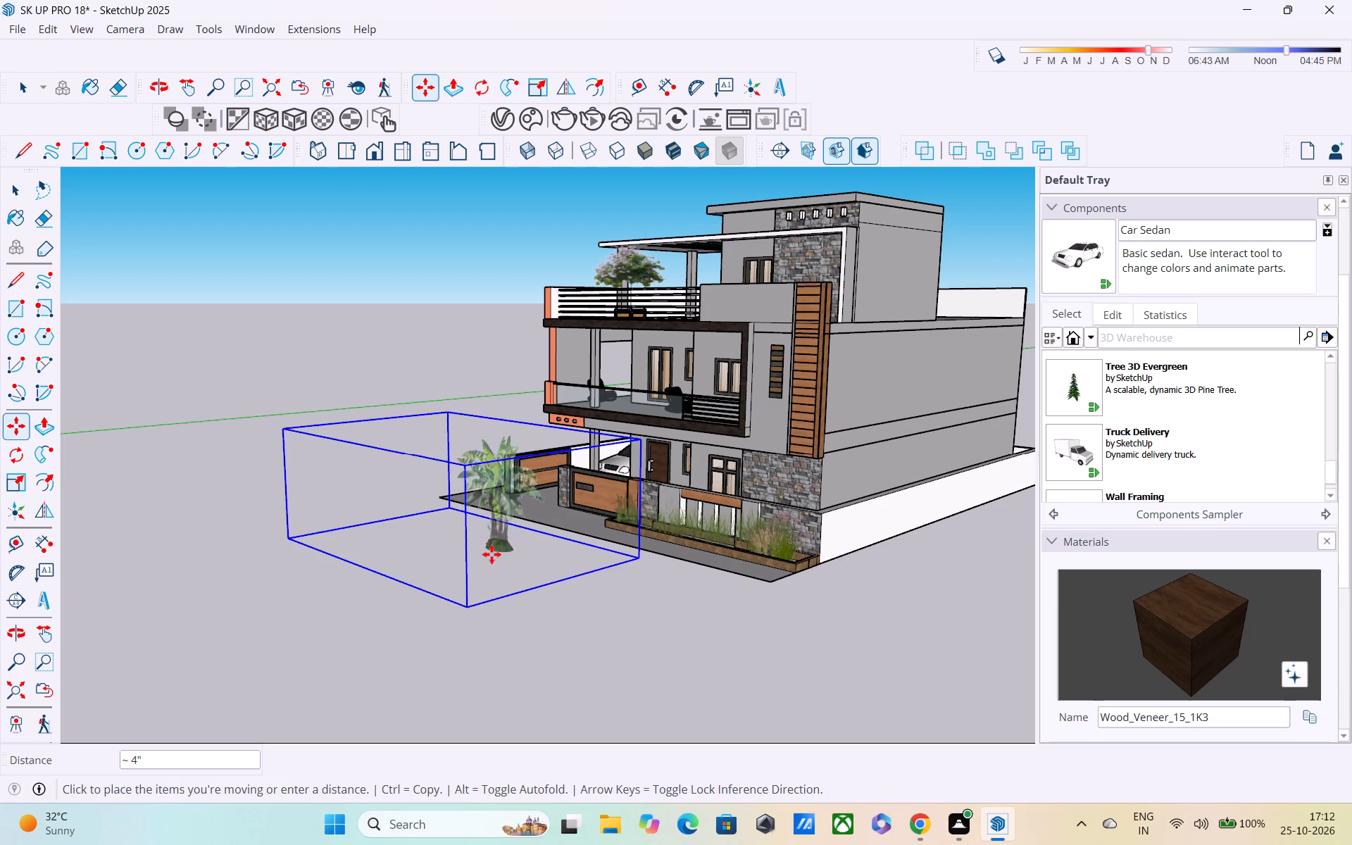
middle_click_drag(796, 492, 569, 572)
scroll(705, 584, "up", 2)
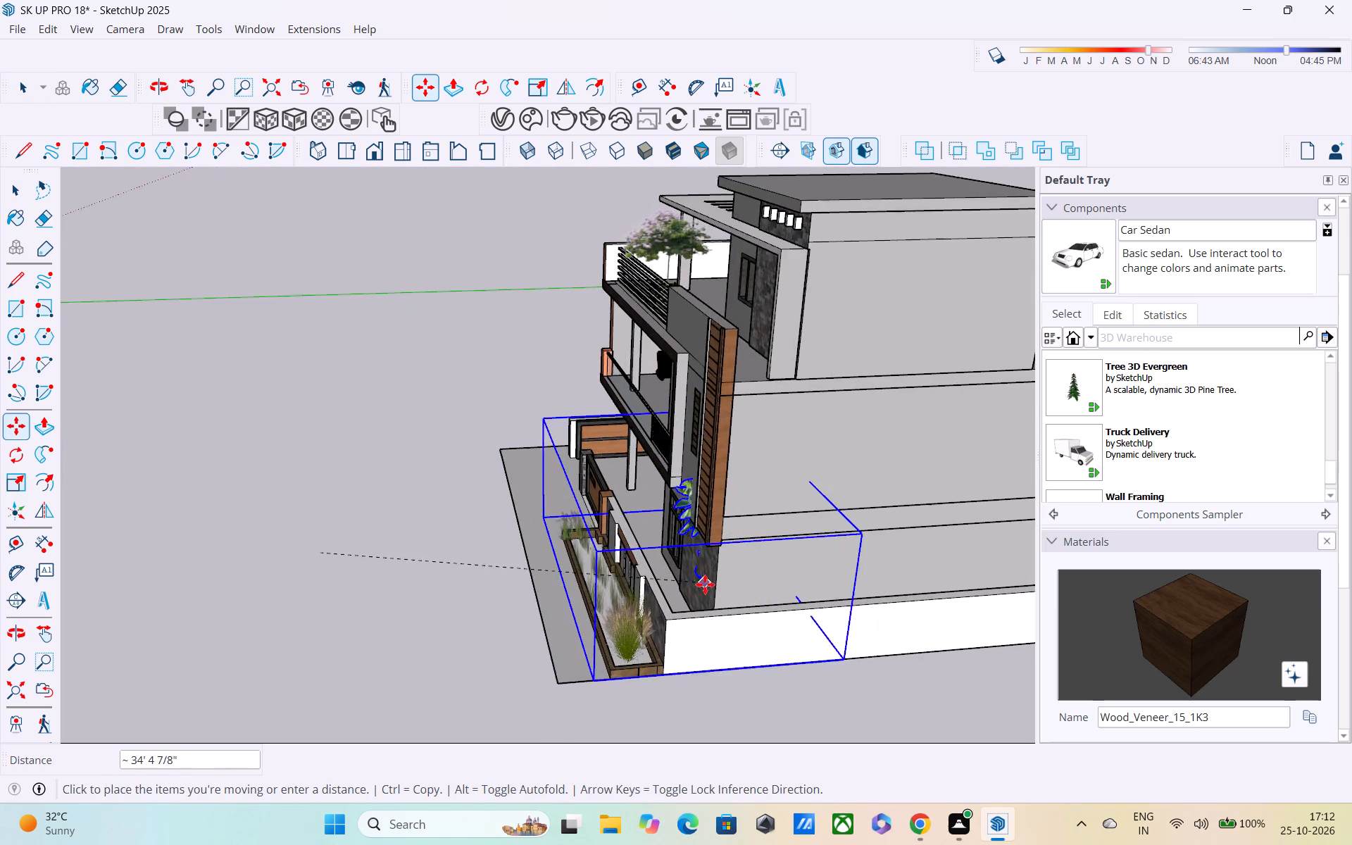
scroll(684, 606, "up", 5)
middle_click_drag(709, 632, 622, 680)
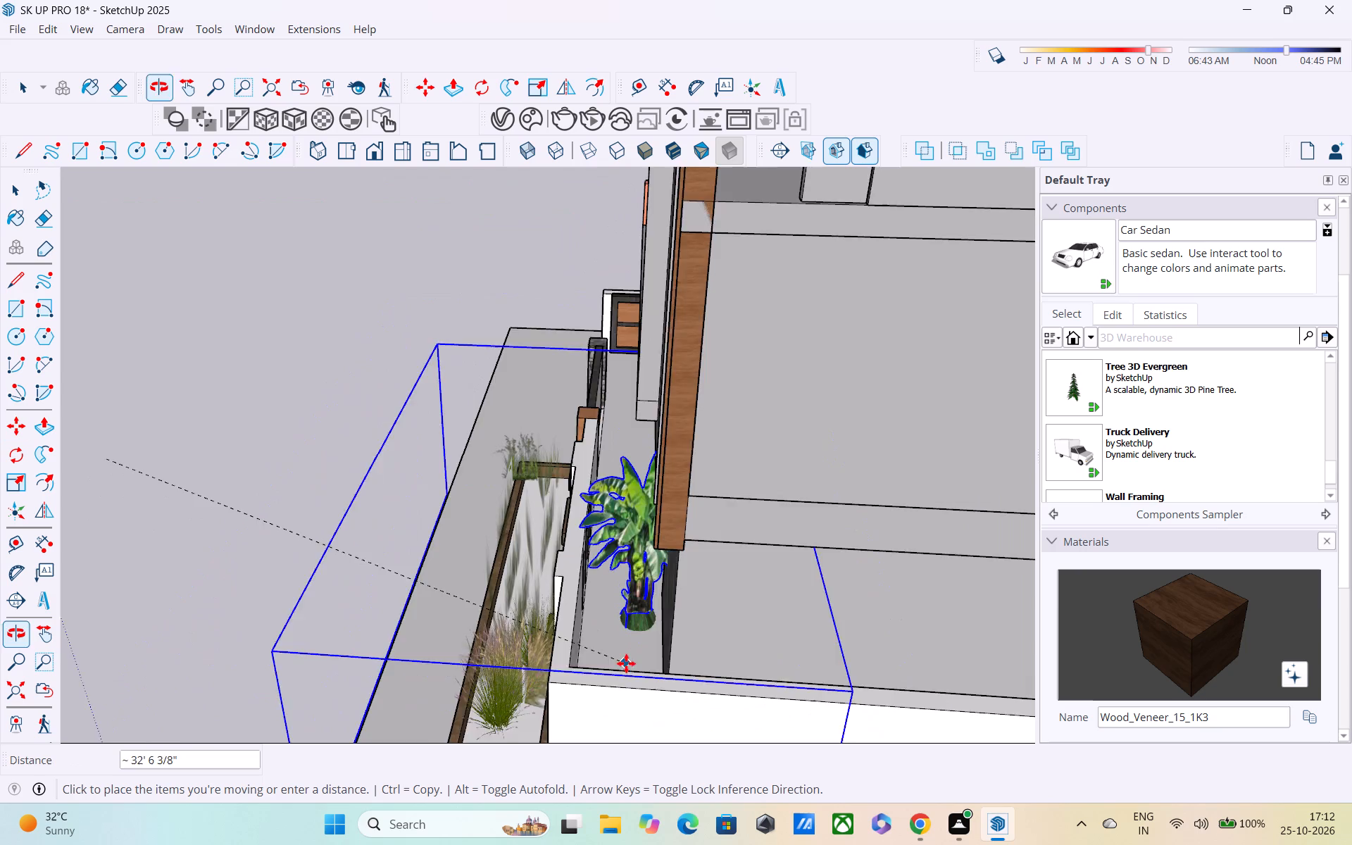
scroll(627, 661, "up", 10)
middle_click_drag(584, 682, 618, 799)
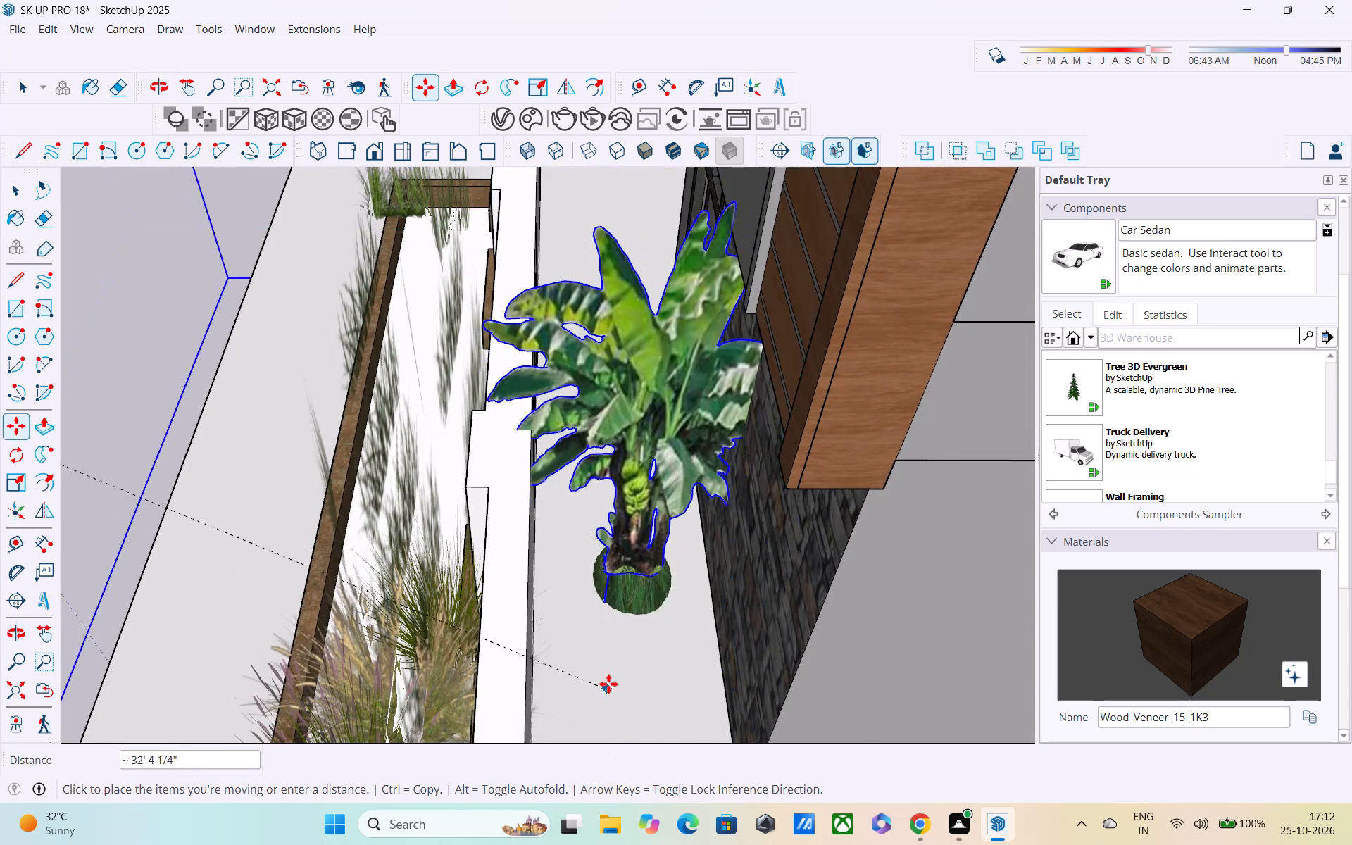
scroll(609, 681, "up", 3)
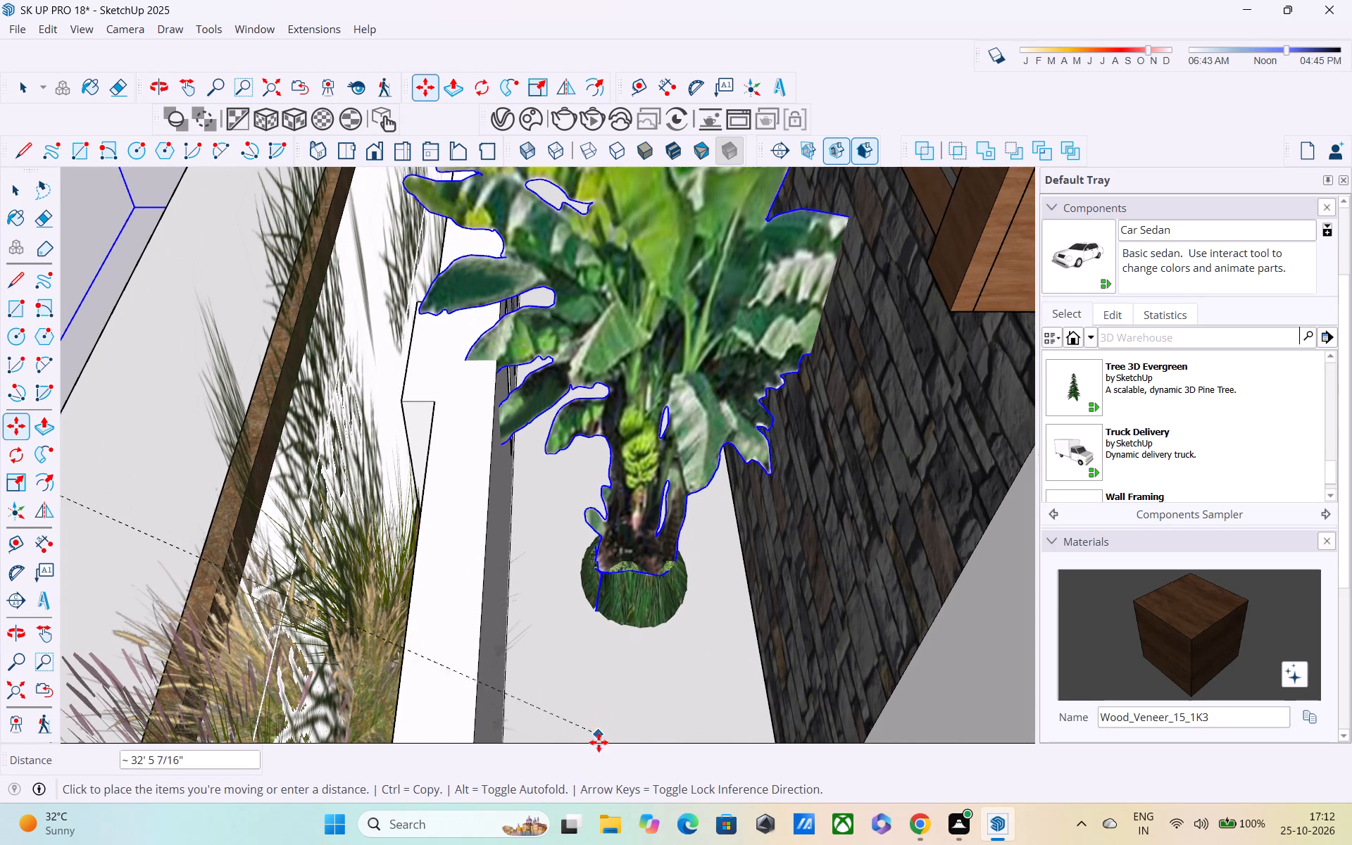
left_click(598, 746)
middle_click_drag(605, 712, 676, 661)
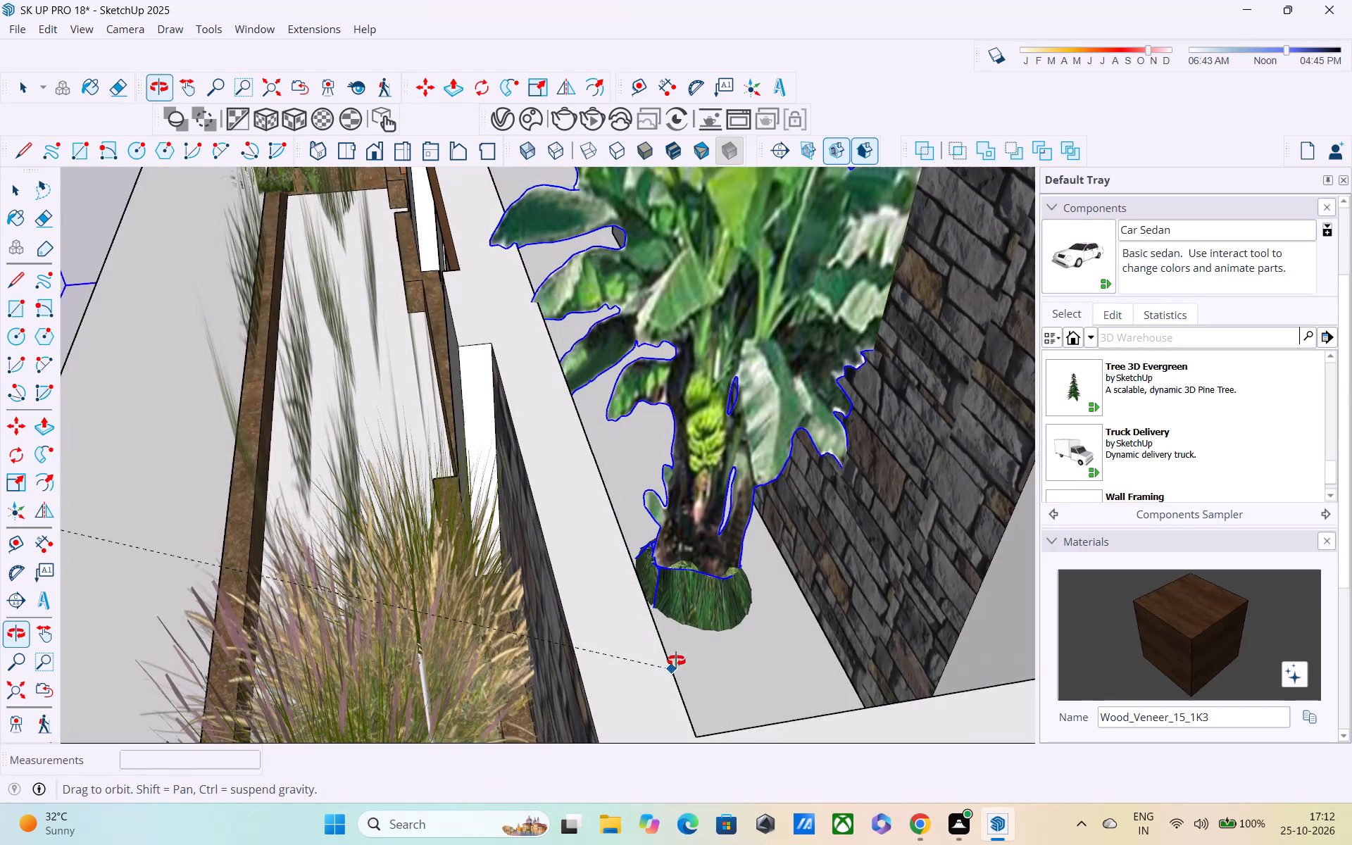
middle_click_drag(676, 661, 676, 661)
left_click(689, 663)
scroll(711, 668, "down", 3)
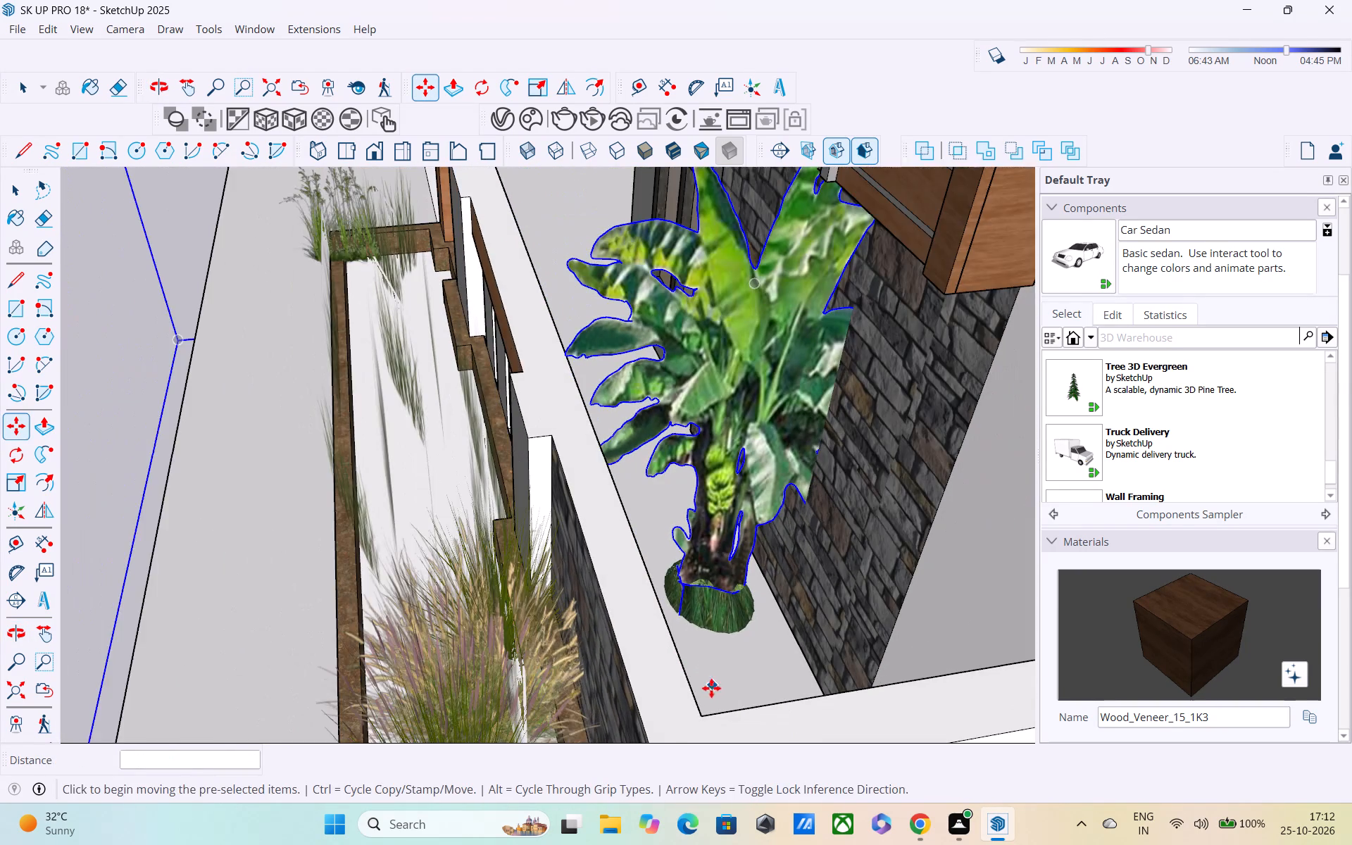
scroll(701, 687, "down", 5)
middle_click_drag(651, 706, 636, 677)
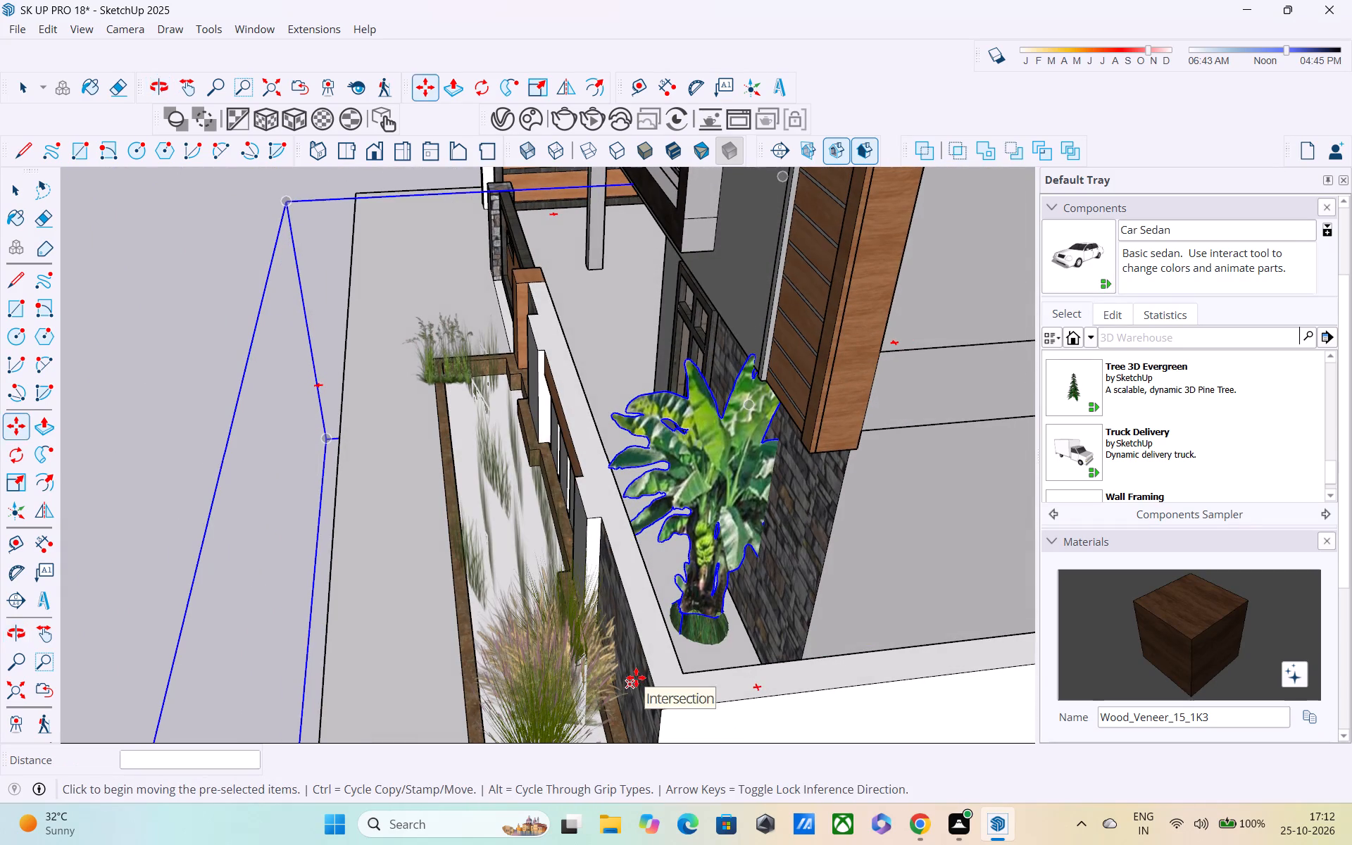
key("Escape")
Examine the banana tree behind the front compound wall from the street, the side and above.
scroll(598, 668, "down", 1)
middle_click_drag(599, 666, 830, 593)
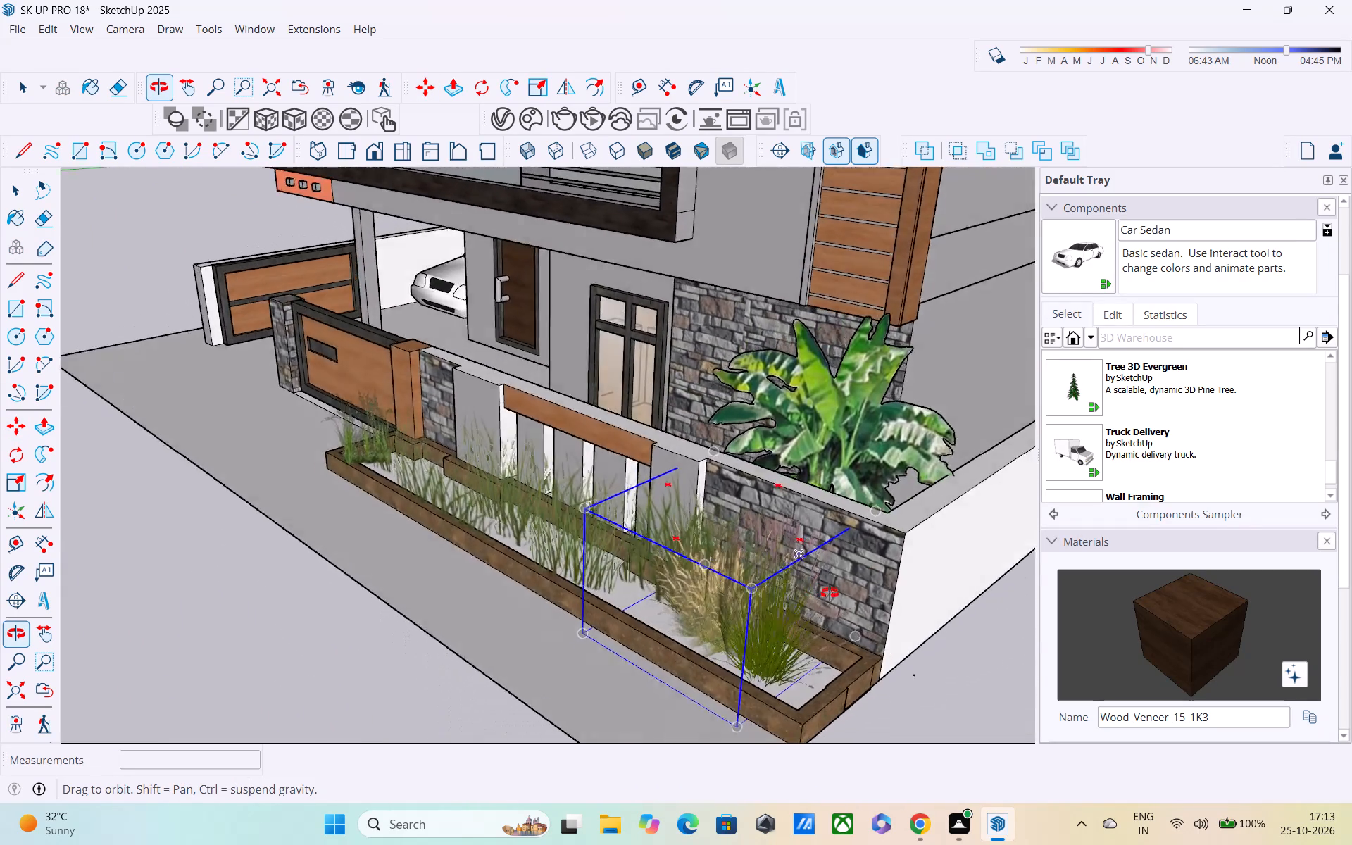
middle_click_drag(830, 593, 1047, 412)
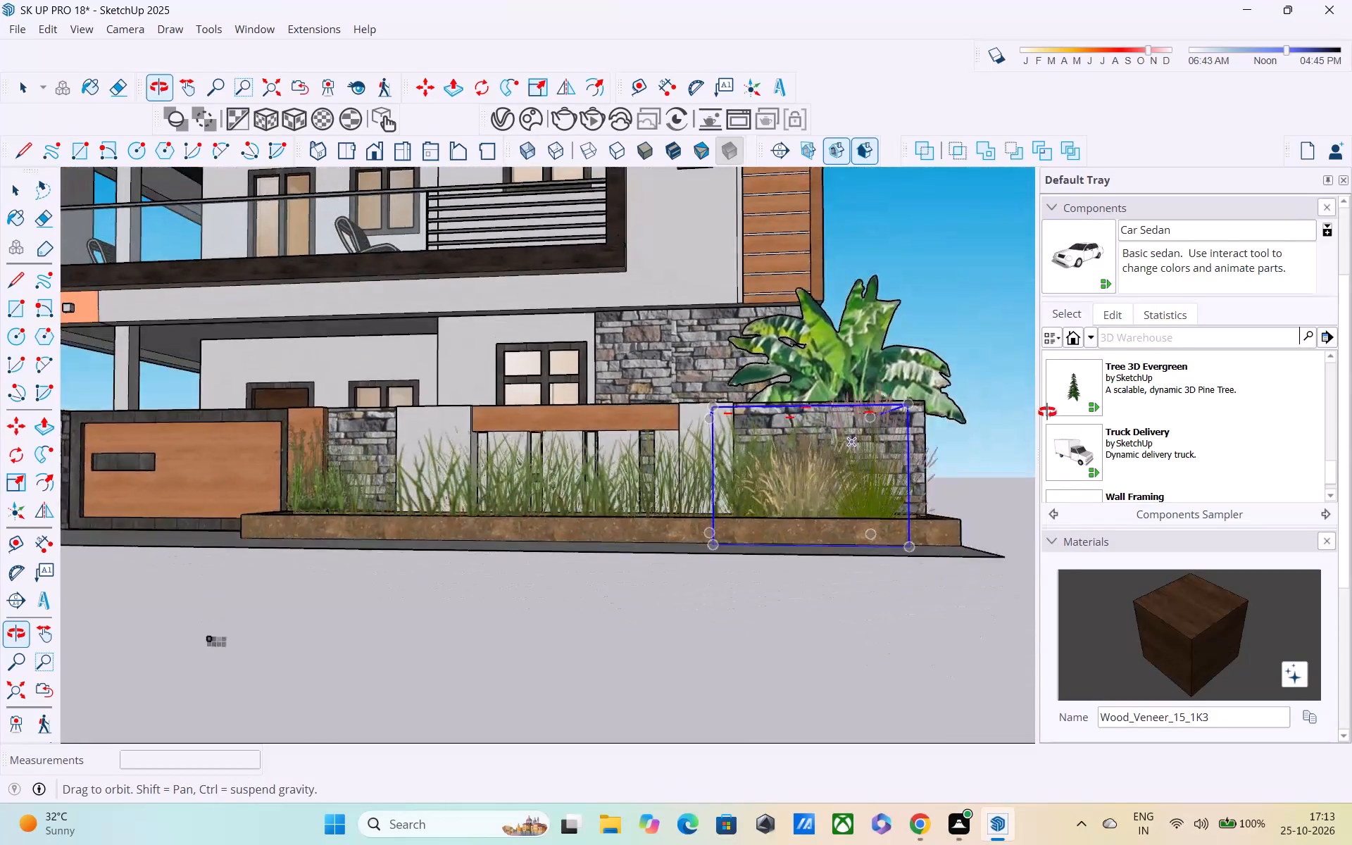
middle_click_drag(1047, 412, 939, 468)
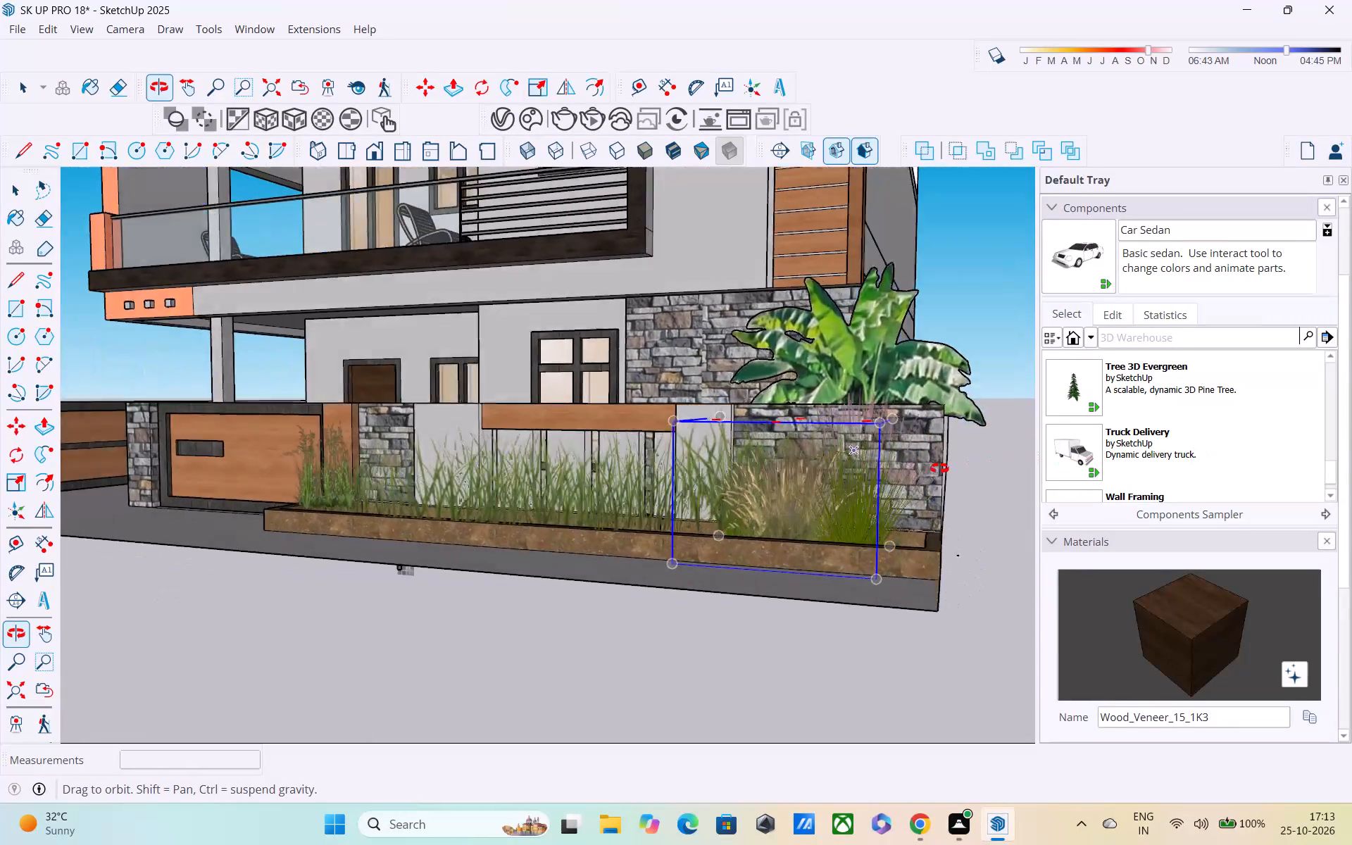
middle_click_drag(939, 468, 672, 584)
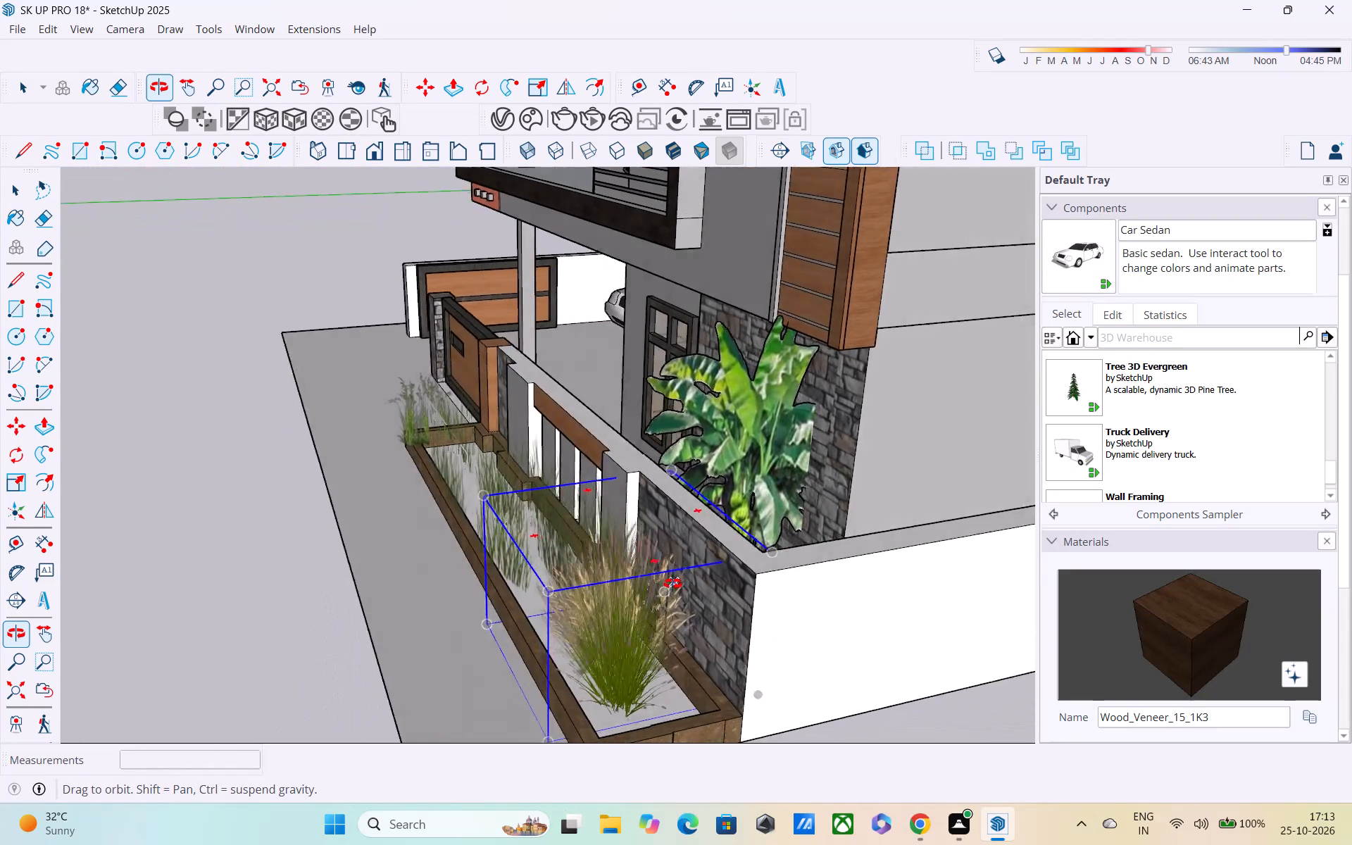
middle_click_drag(672, 584, 147, 589)
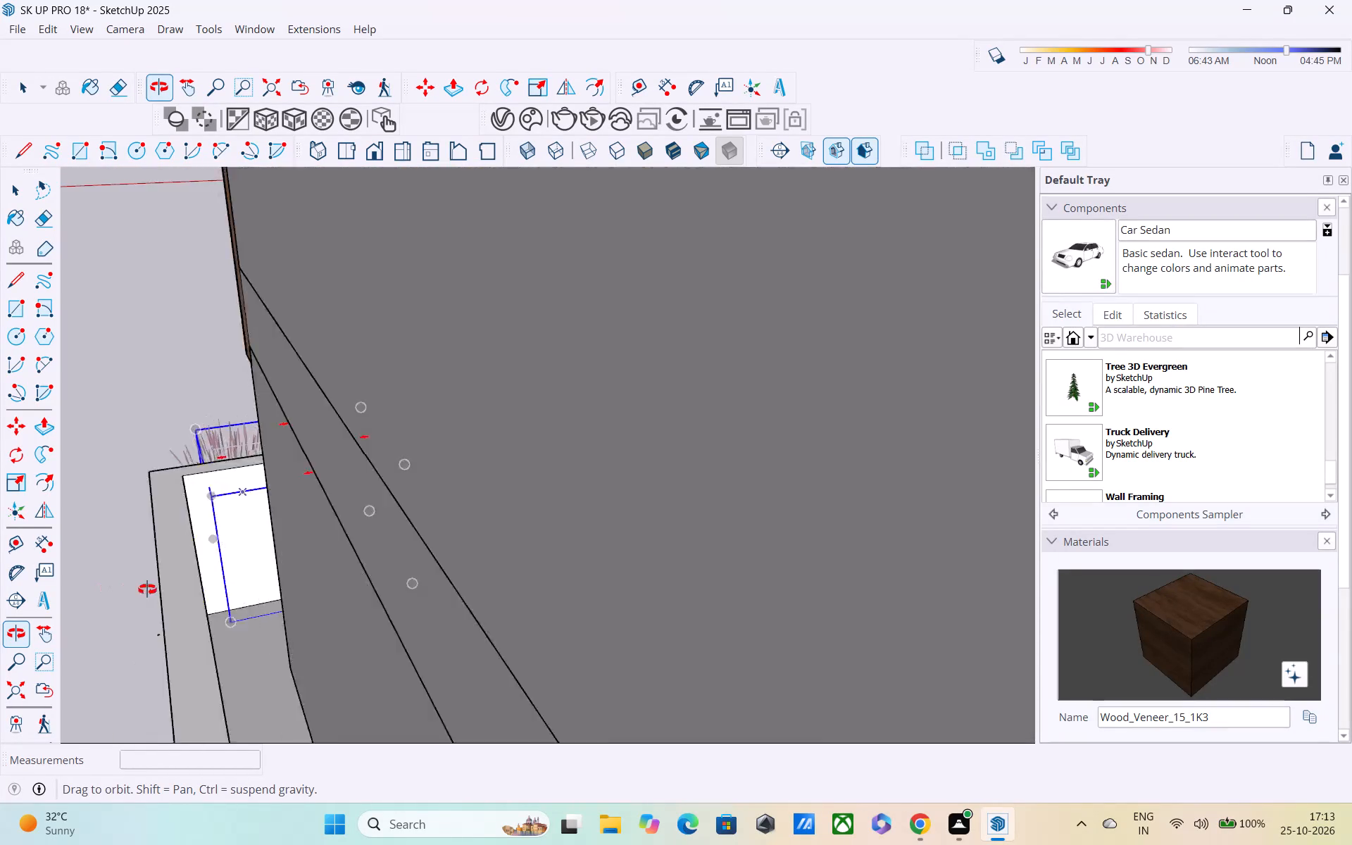
middle_click_drag(147, 589, 1351, 499)
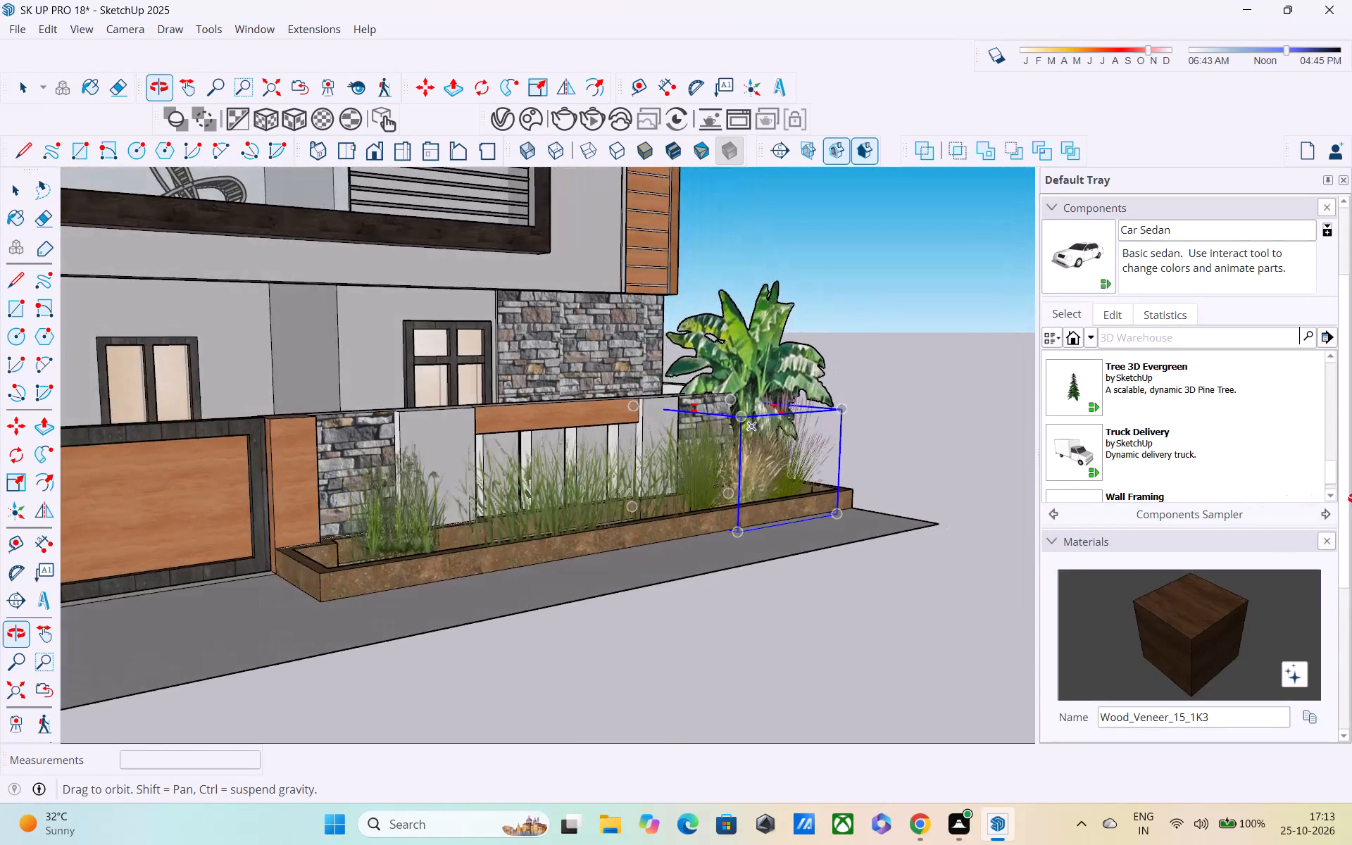
middle_click_drag(1351, 499, 364, 600)
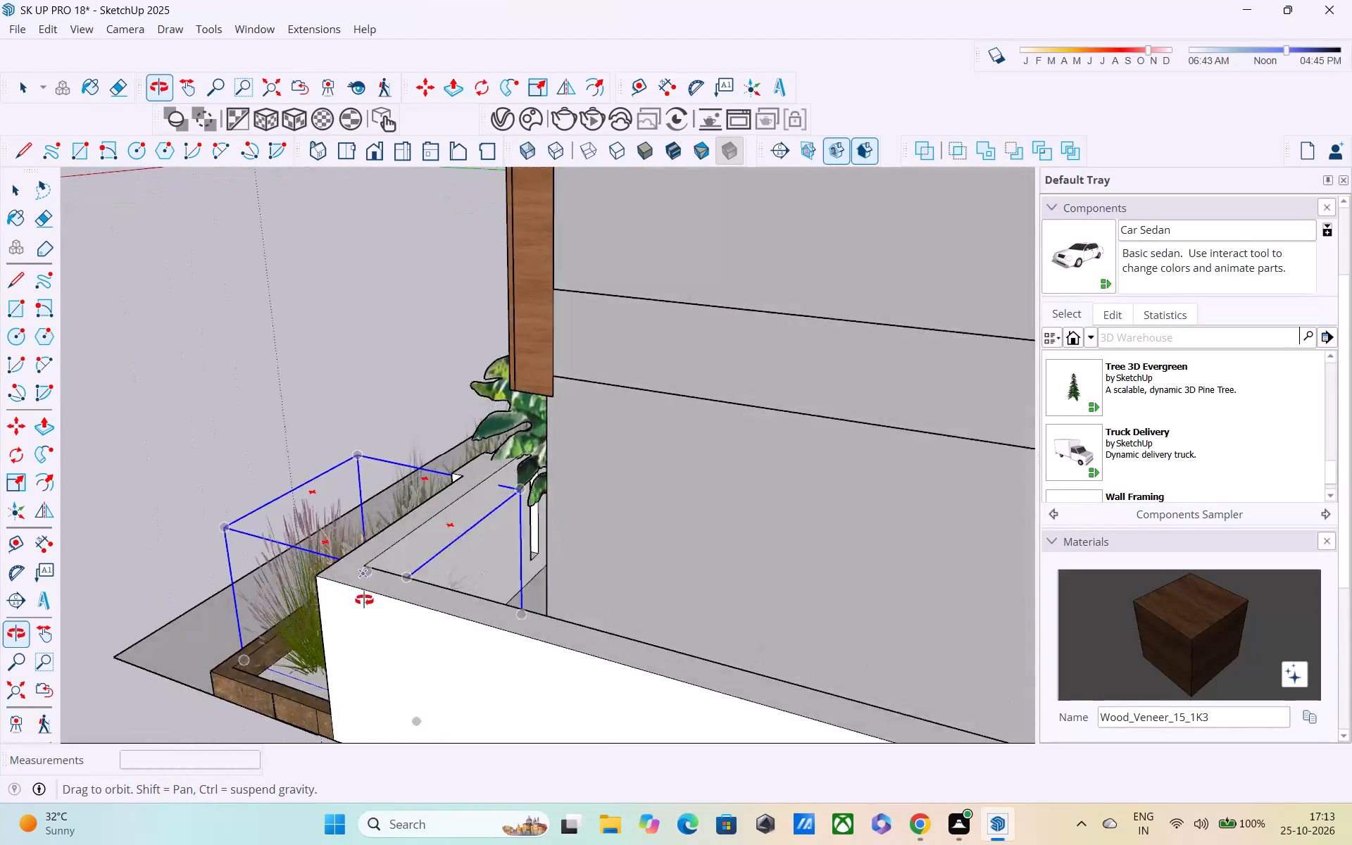
middle_click_drag(364, 600, 533, 598)
key("space")
left_click_drag(208, 501, 217, 500)
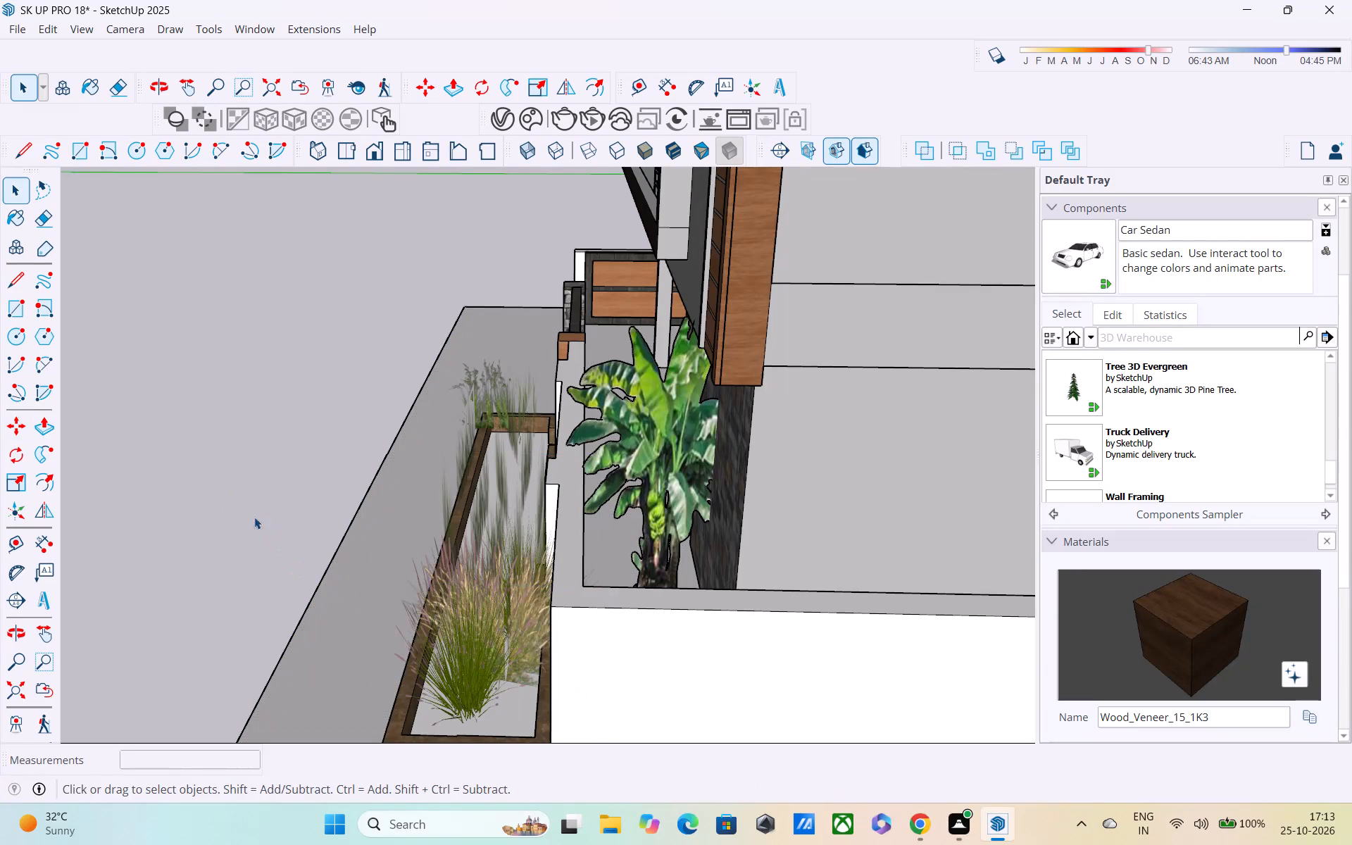
middle_click_drag(390, 574, 940, 501)
scroll(976, 428, "down", 2)
scroll(864, 472, "down", 3)
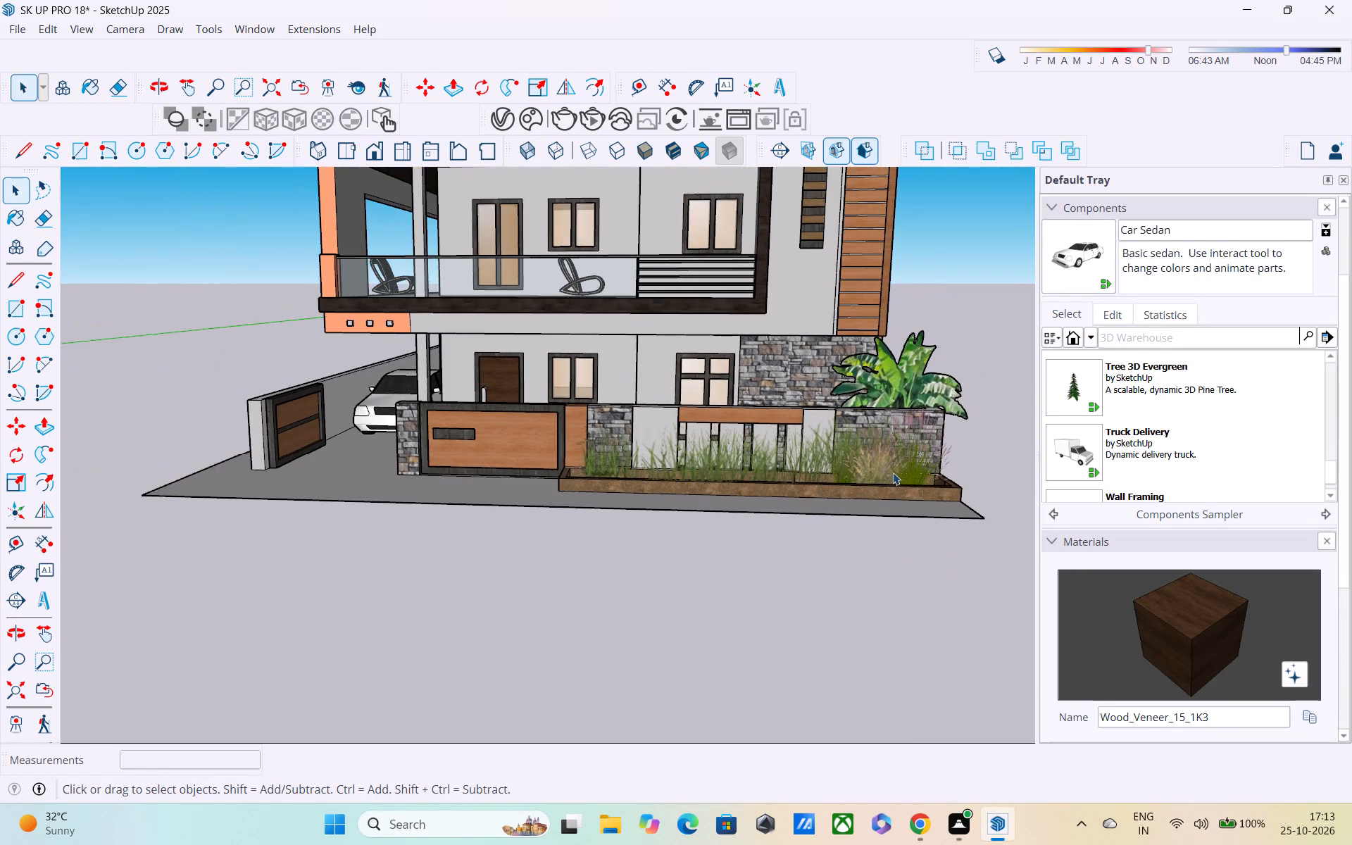
middle_click_drag(893, 470, 100, 625)
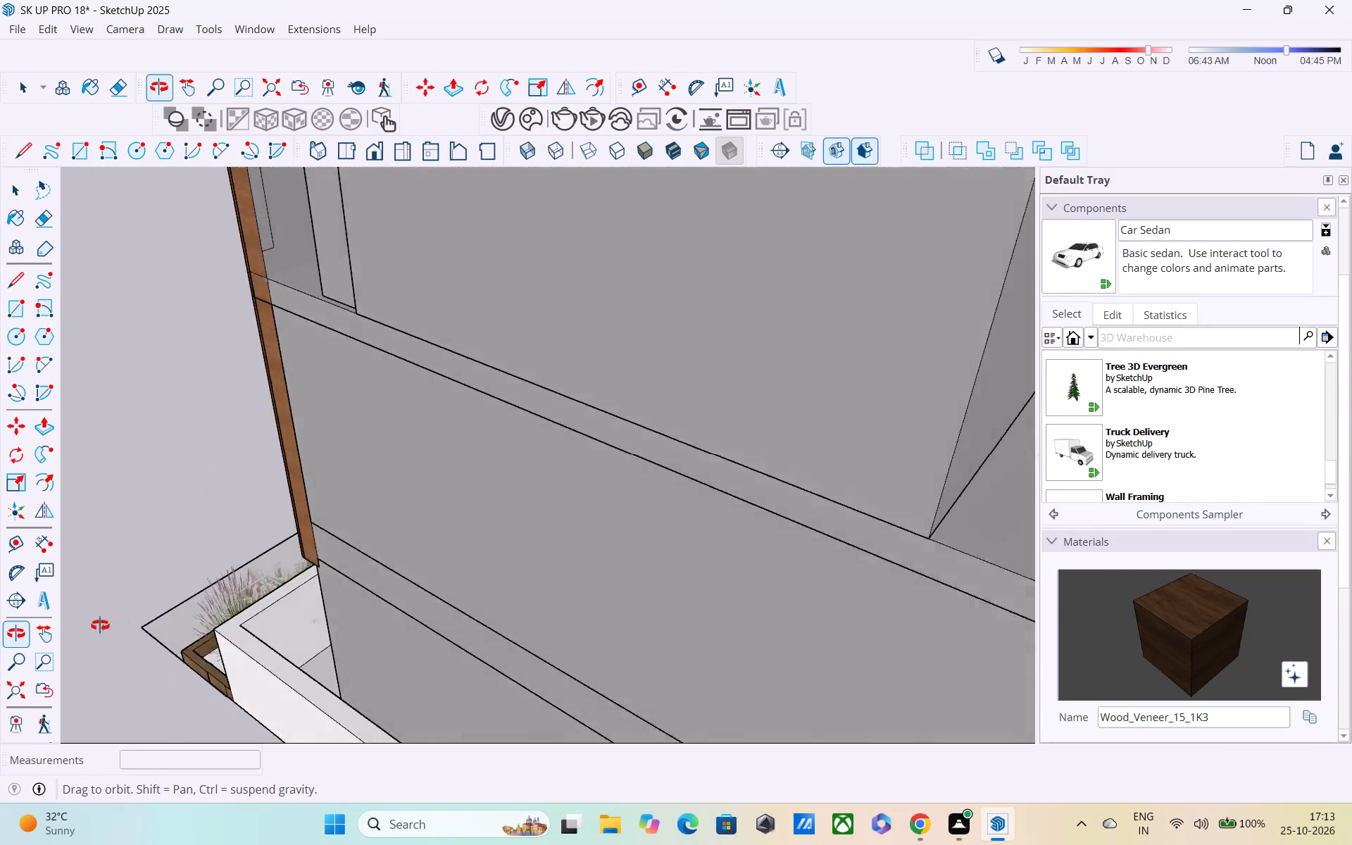
middle_click_drag(100, 625, 360, 639)
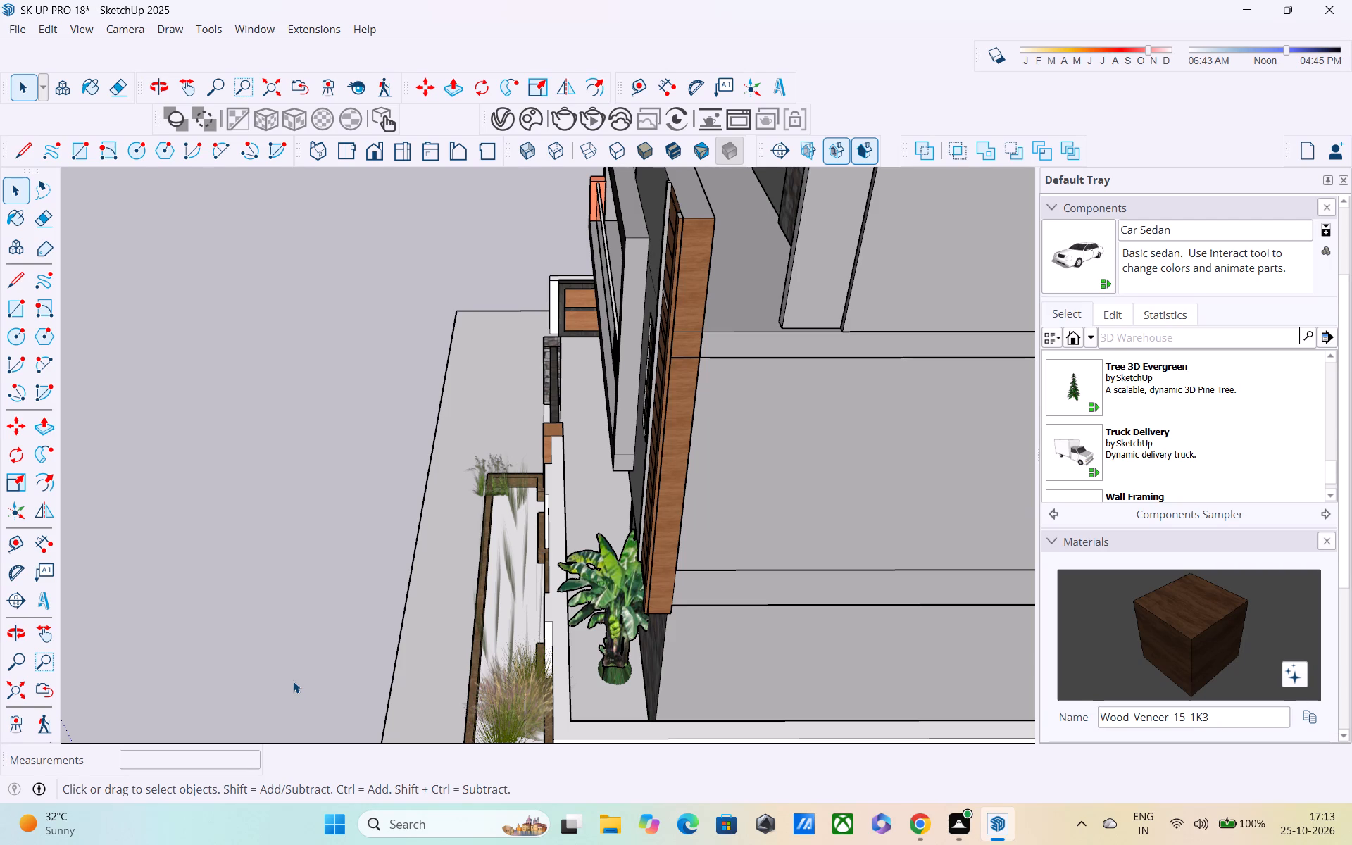
middle_click_drag(637, 589, 878, 433)
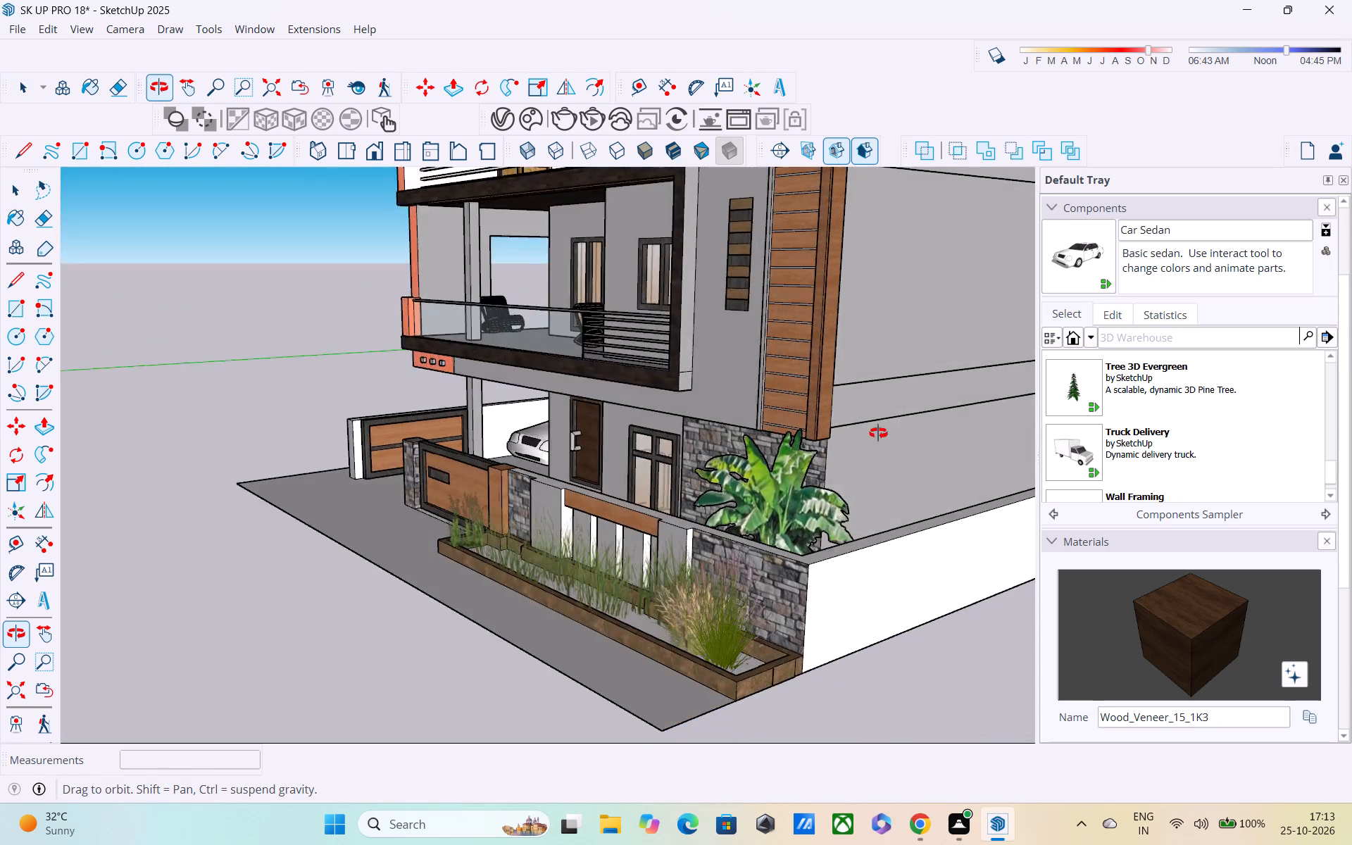
middle_click_drag(878, 433, 866, 503)
Move the banana tree out of the compound onto the open ground in front of the gate.
left_click(761, 515)
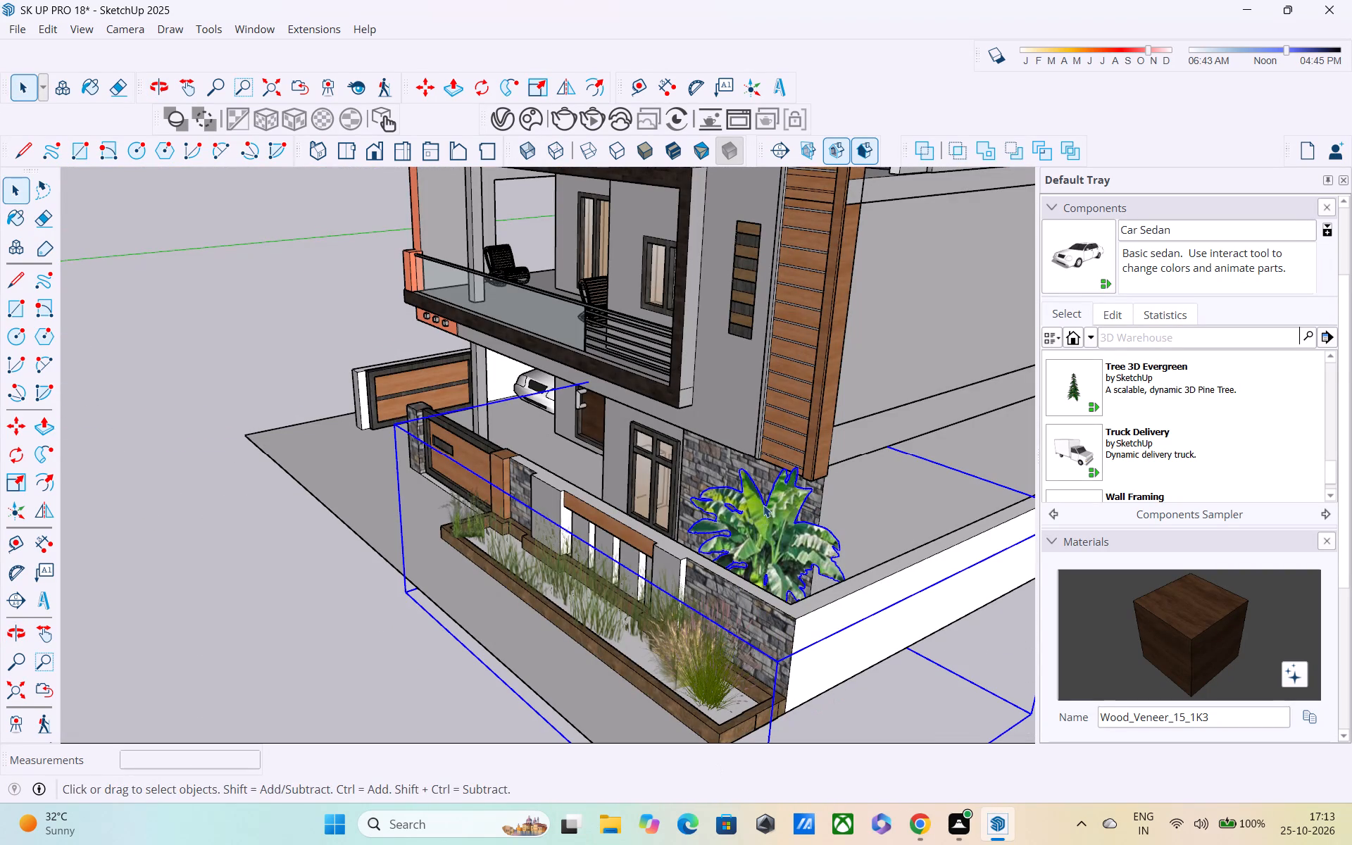
key("m")
left_click(780, 543)
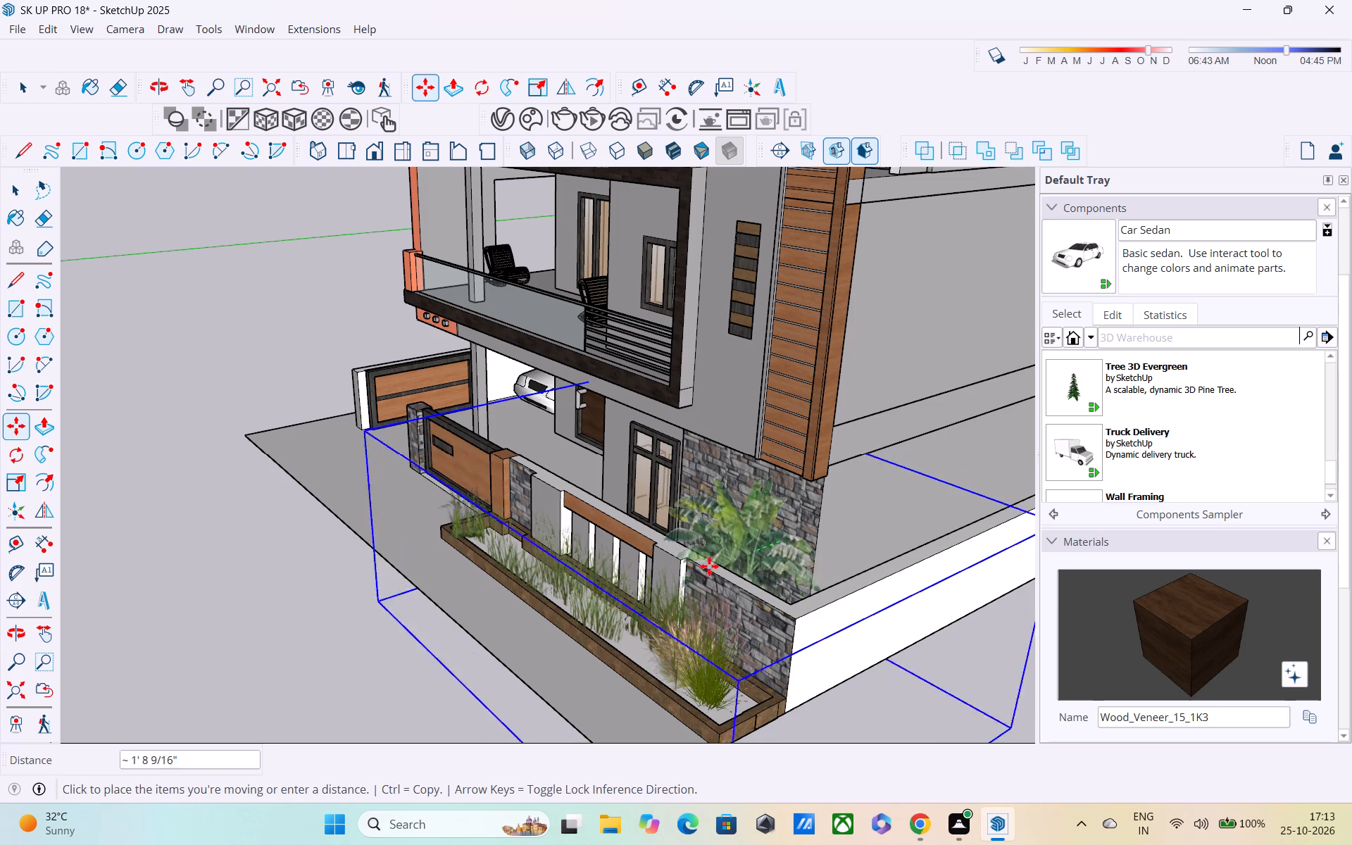
left_click(198, 413)
middle_click_drag(294, 517, 403, 515)
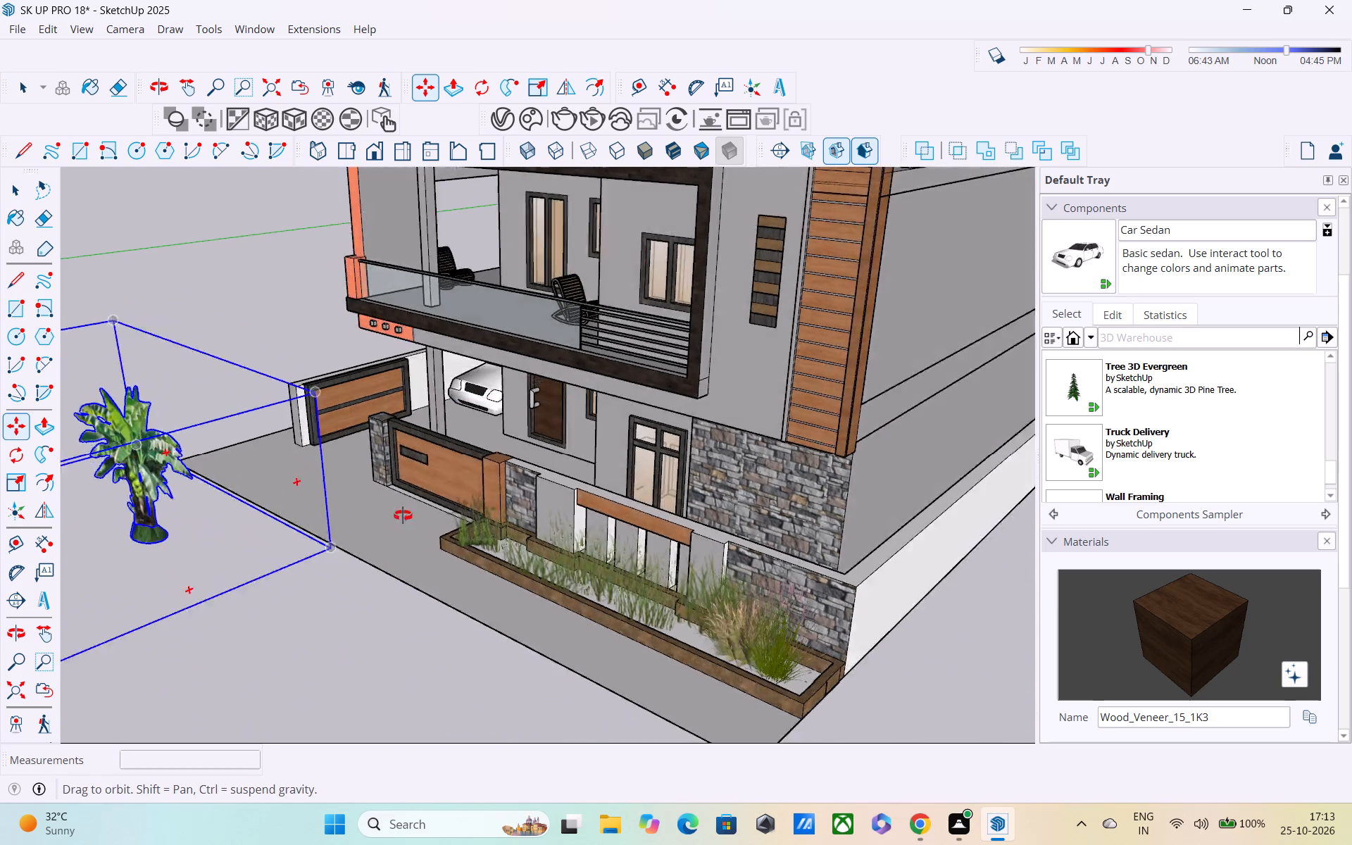
middle_click_drag(403, 515, 787, 391)
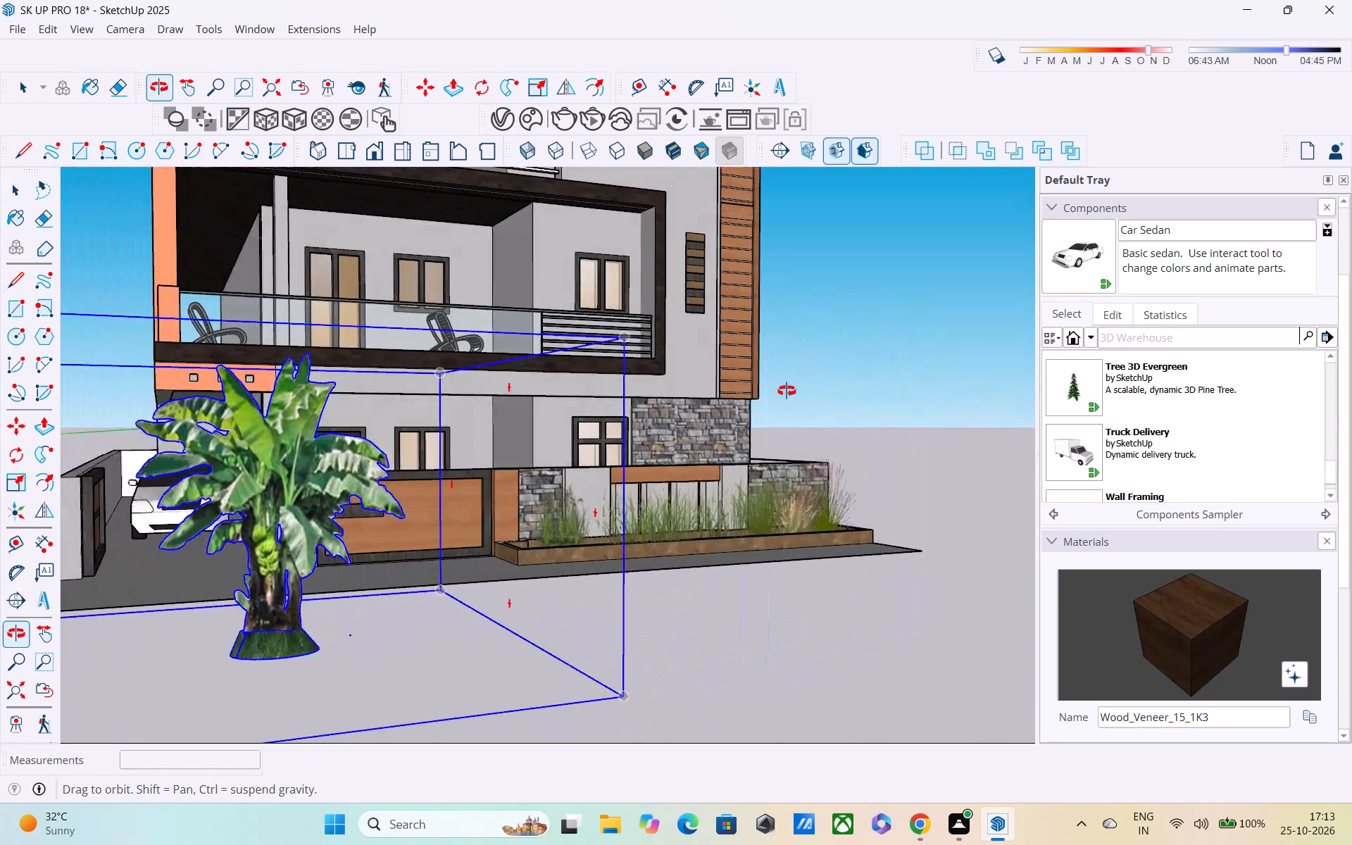
middle_click_drag(787, 391, 0, 537)
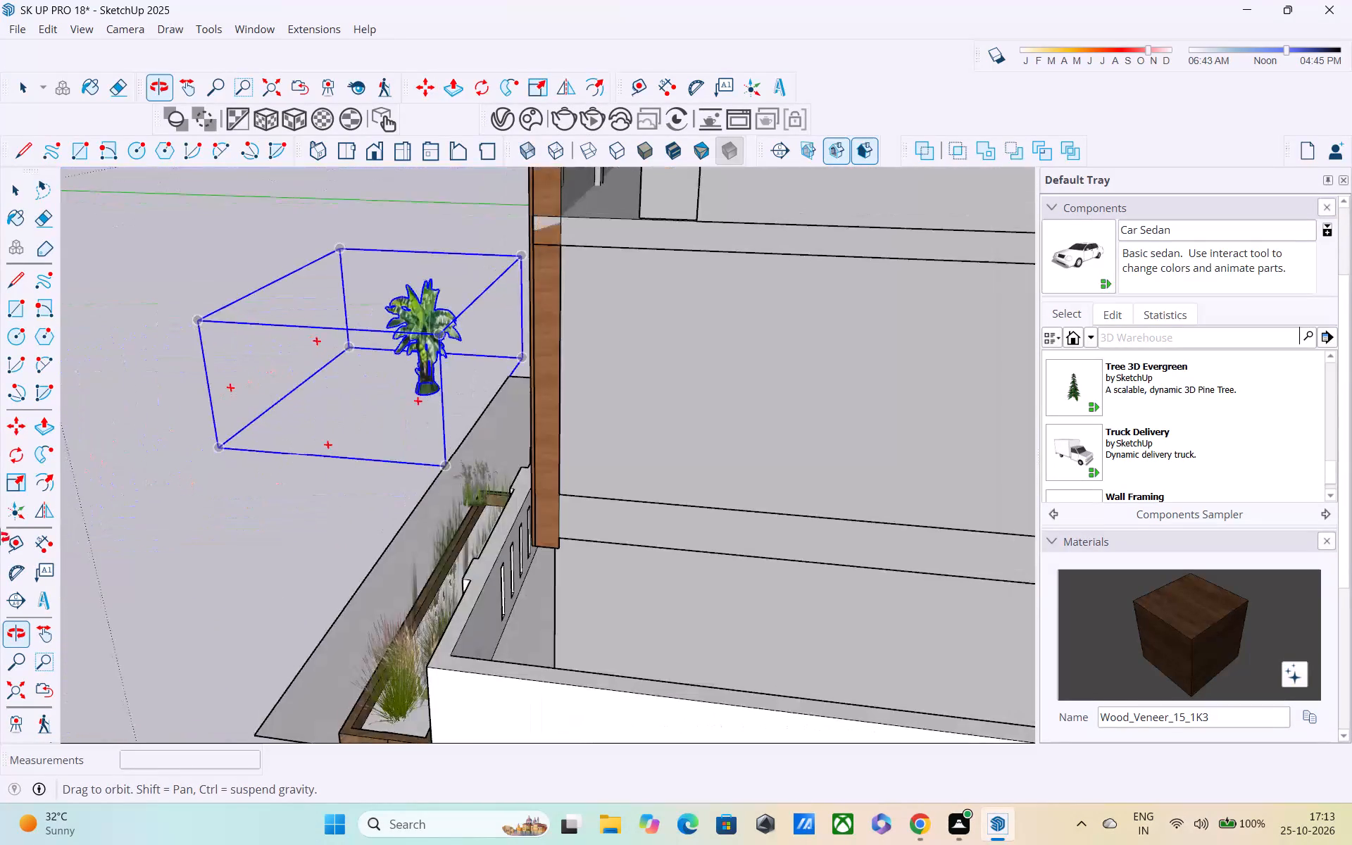
middle_click_drag(0, 537, 683, 449)
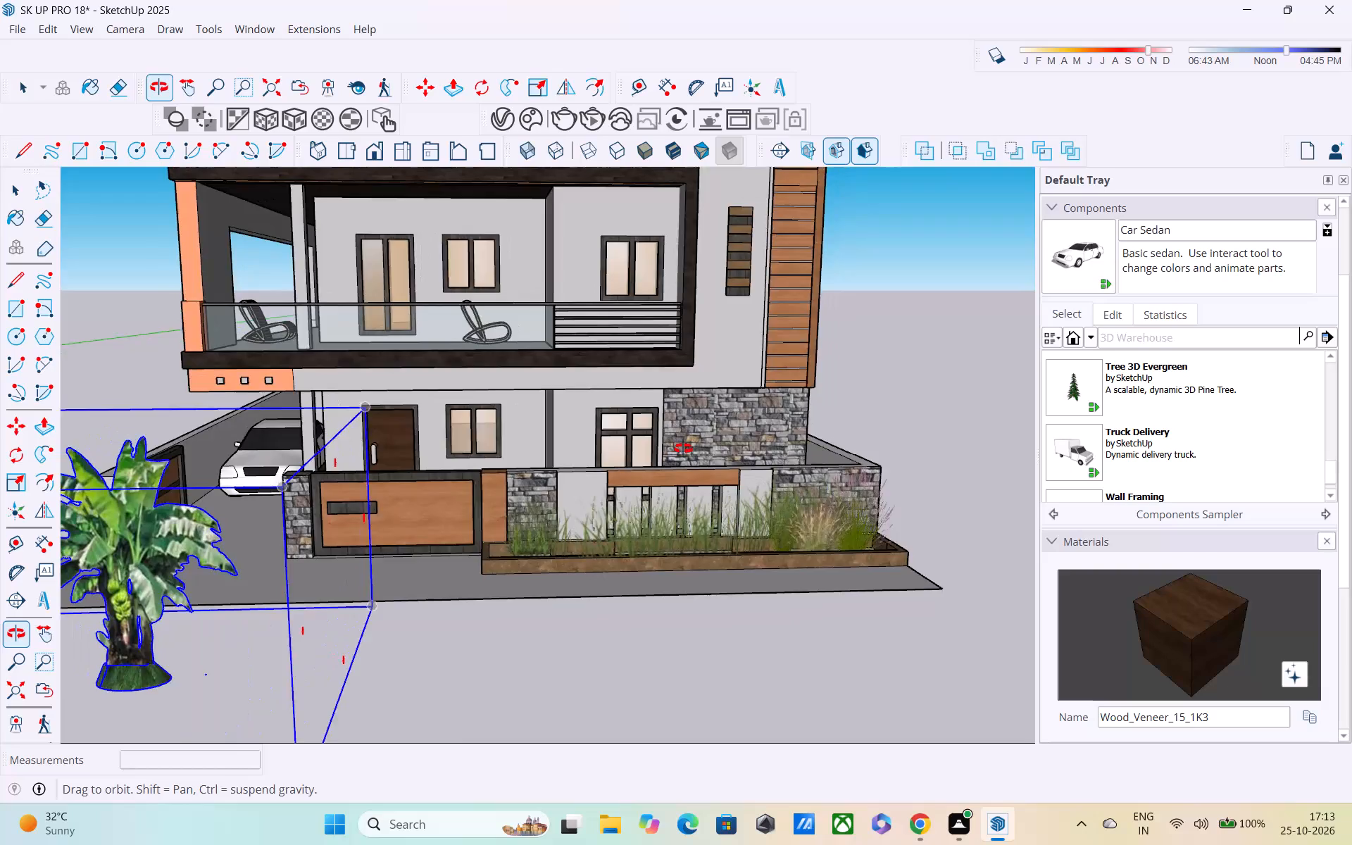
middle_click_drag(683, 449, 858, 369)
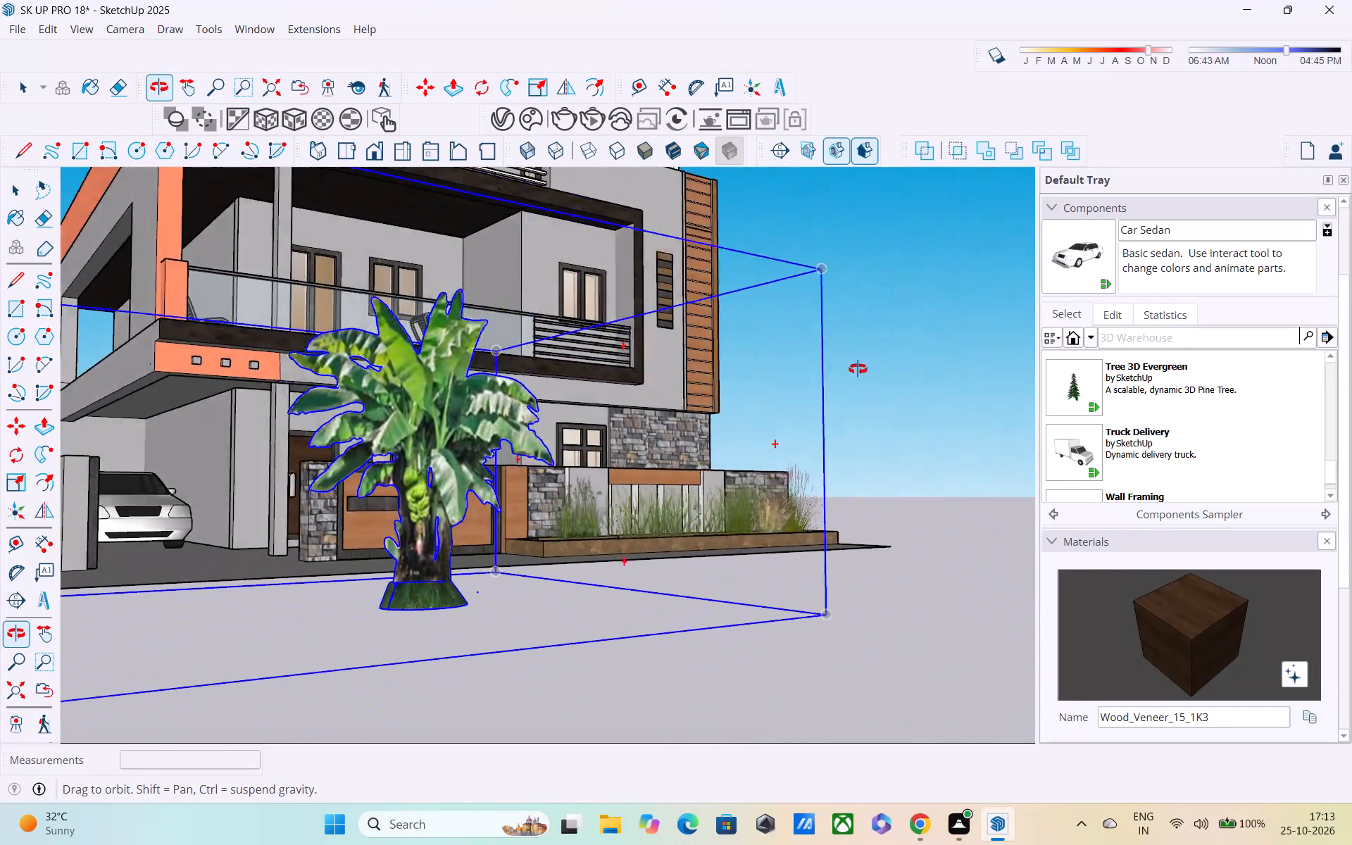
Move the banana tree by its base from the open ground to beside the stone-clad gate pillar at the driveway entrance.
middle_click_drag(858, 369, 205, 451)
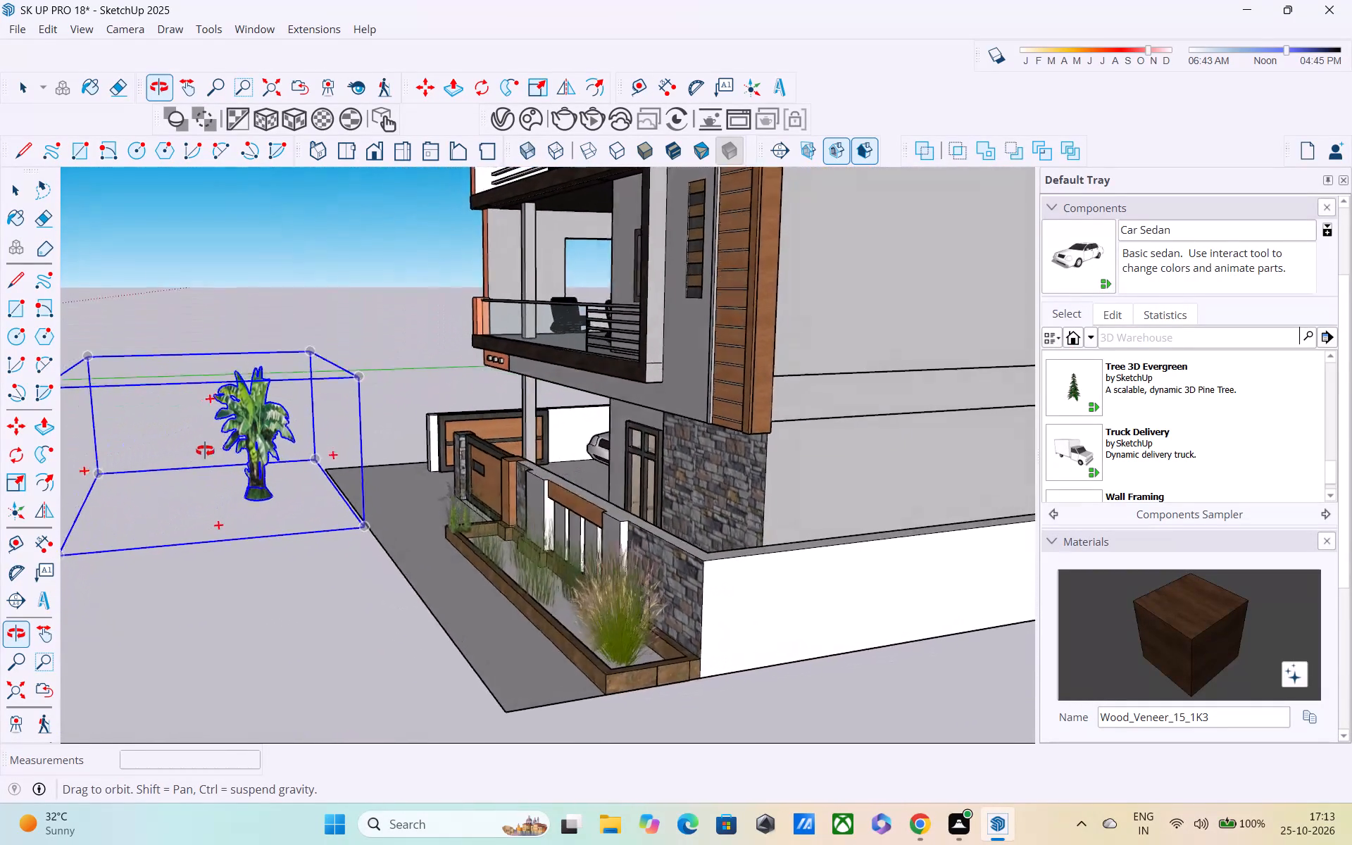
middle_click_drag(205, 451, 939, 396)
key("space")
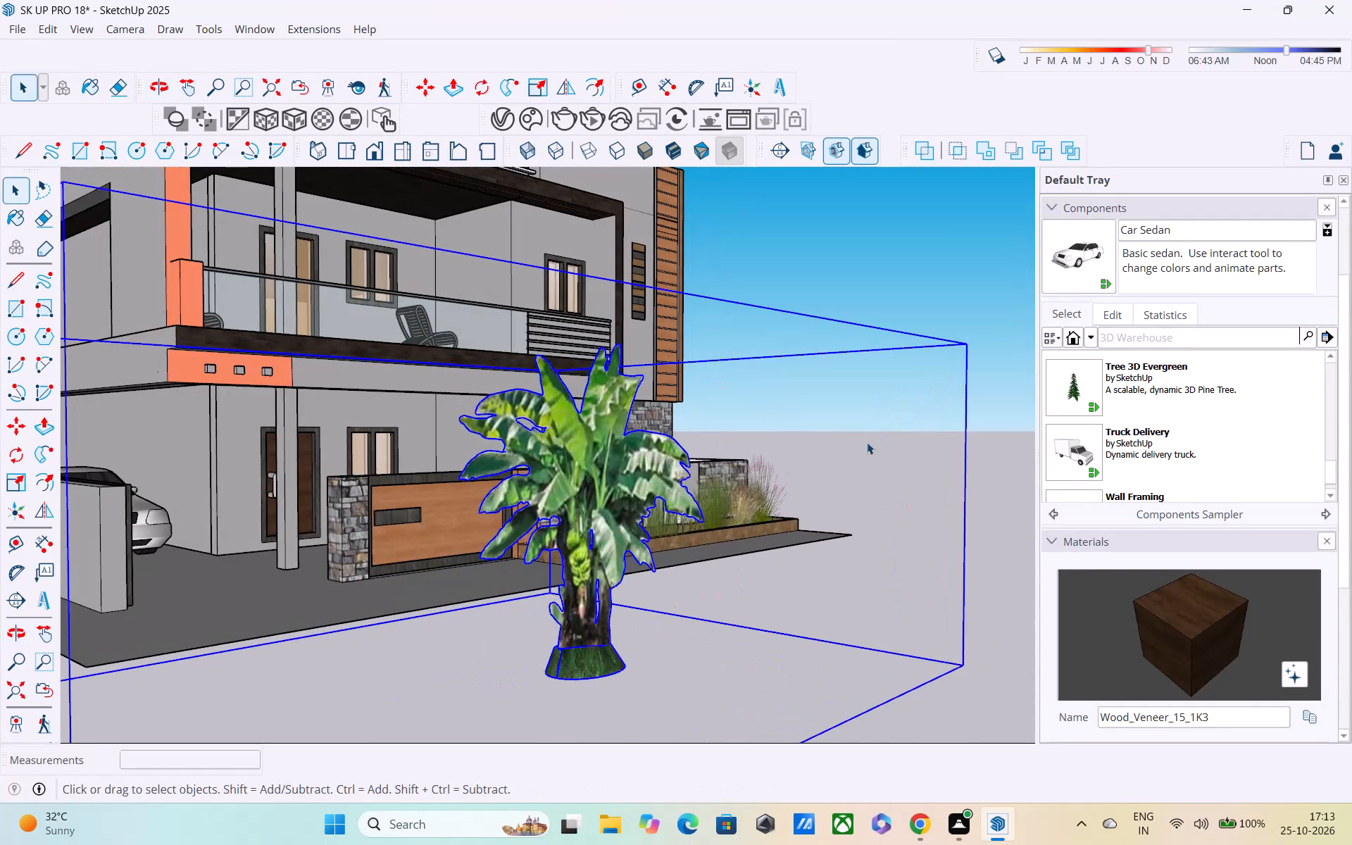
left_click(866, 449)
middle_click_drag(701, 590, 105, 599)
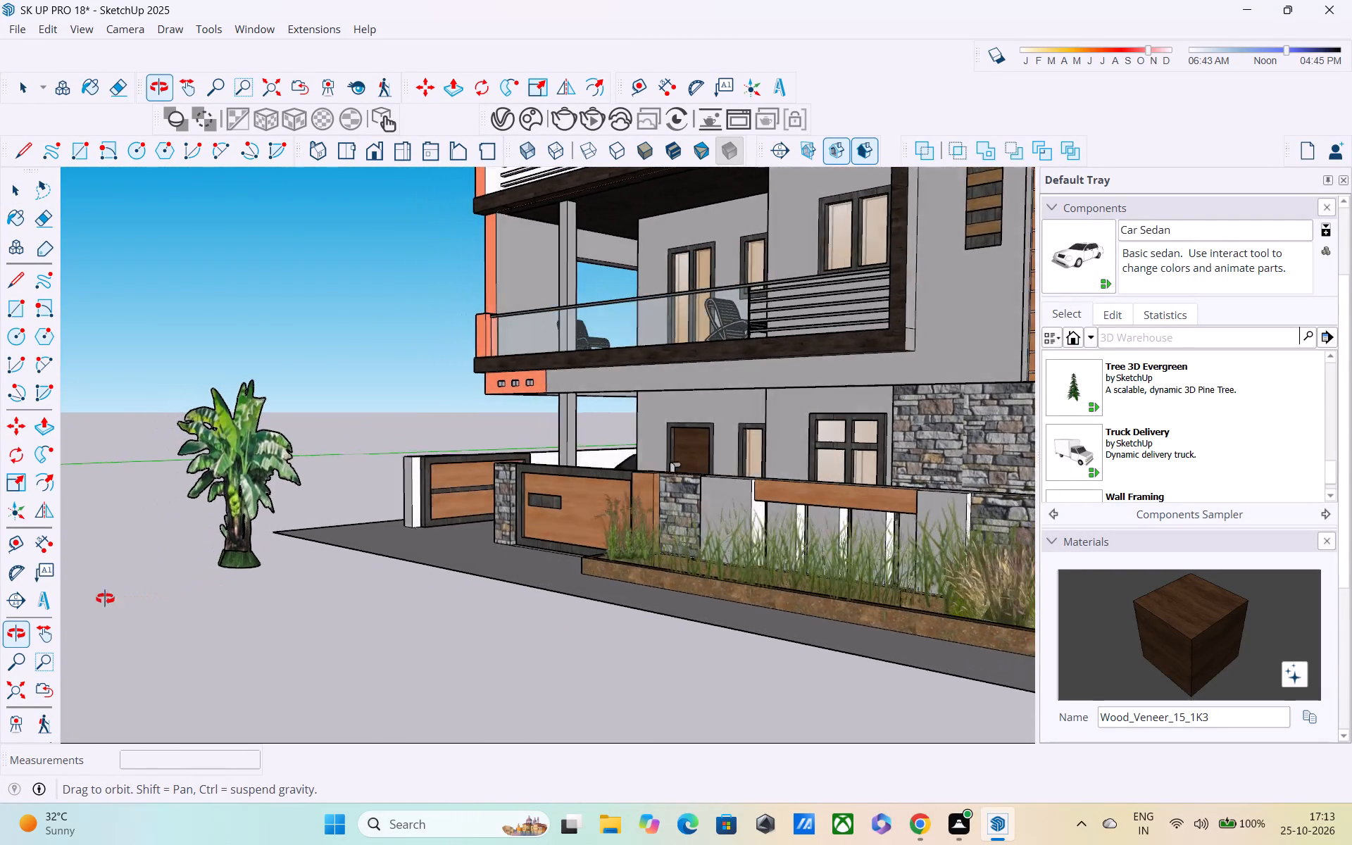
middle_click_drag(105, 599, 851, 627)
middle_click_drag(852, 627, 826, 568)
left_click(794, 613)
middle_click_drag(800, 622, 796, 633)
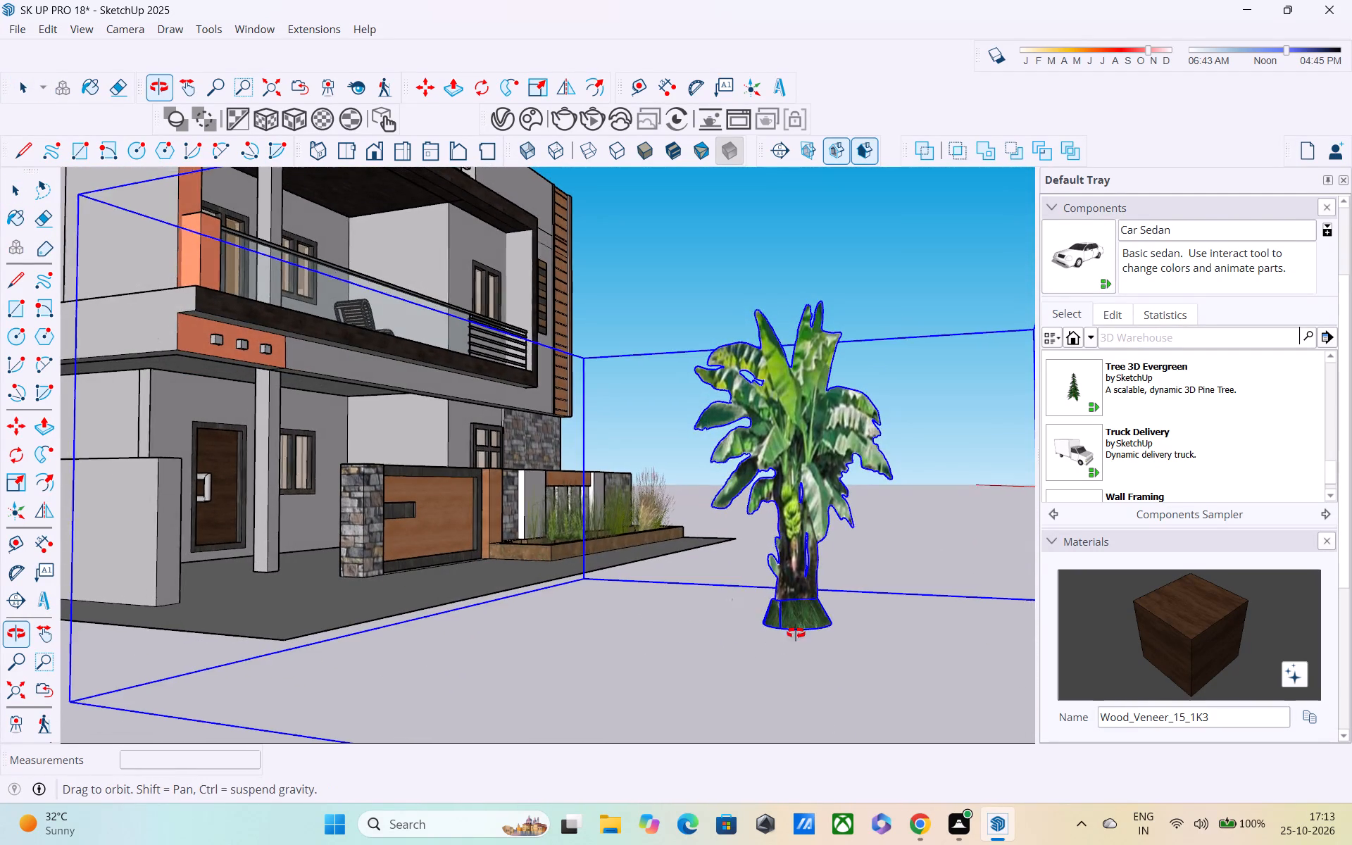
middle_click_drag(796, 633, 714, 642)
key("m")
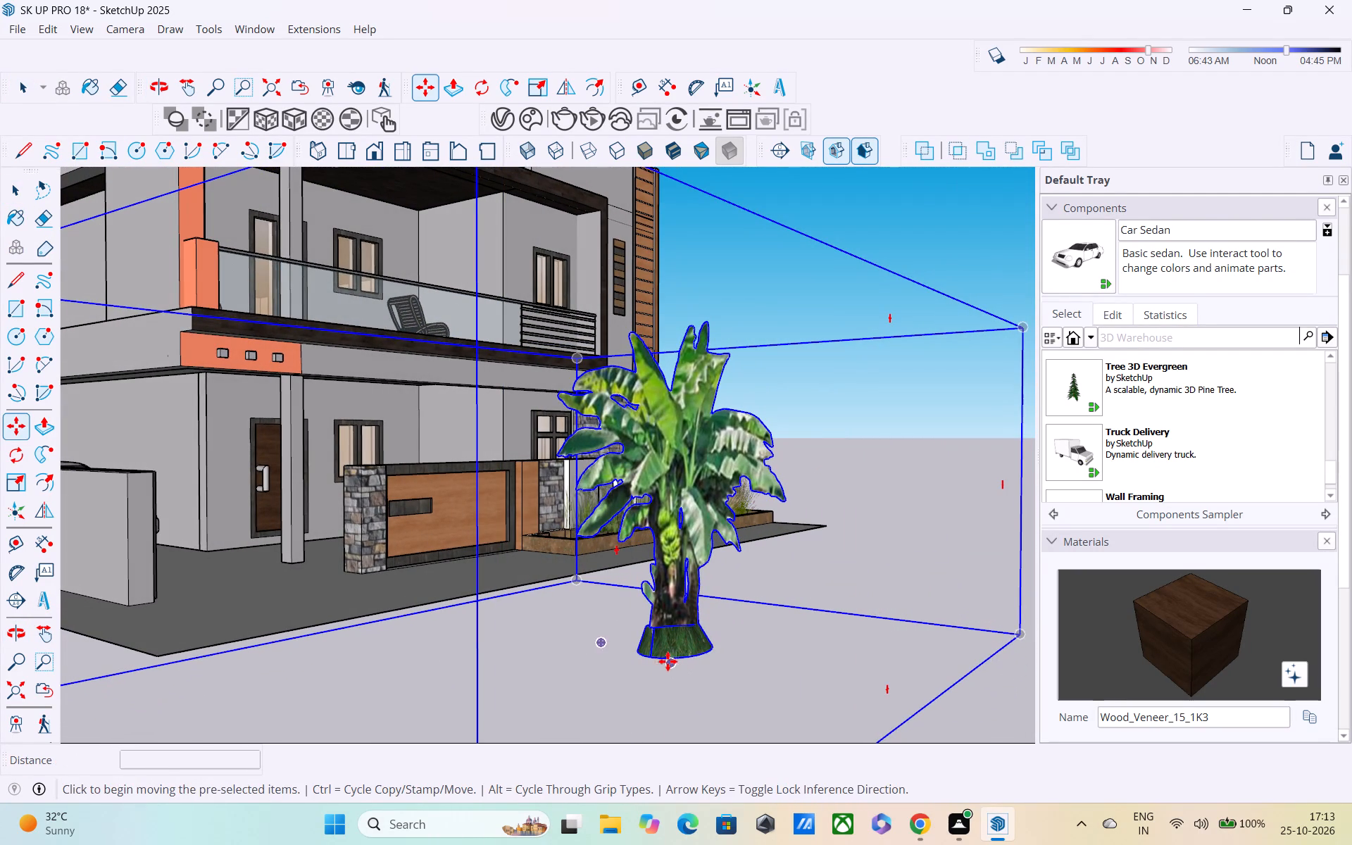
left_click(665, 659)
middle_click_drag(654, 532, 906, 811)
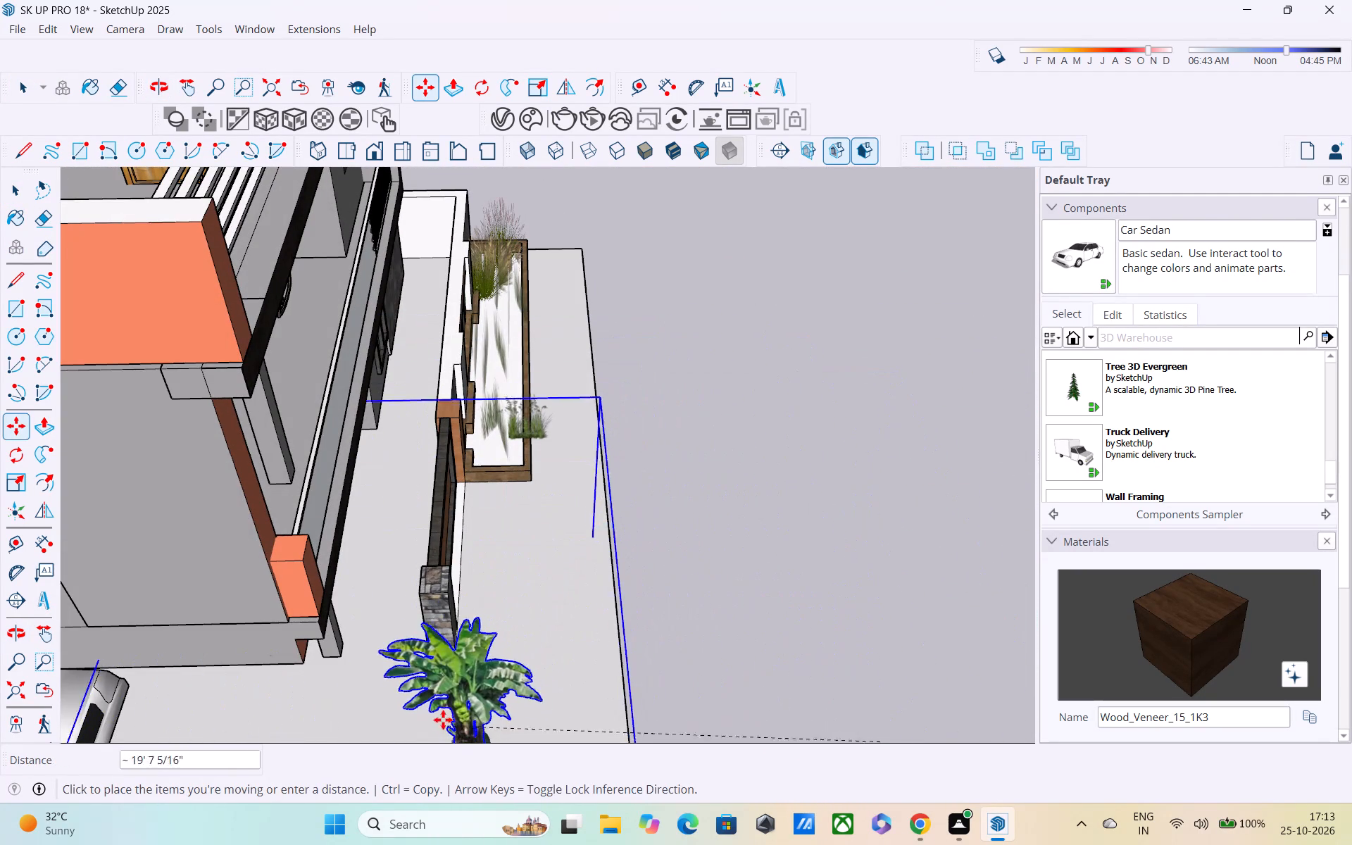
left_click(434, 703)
Examine the banana tree beside the gate pillar from the street, above and the side of the house.
middle_click_drag(520, 718, 169, 627)
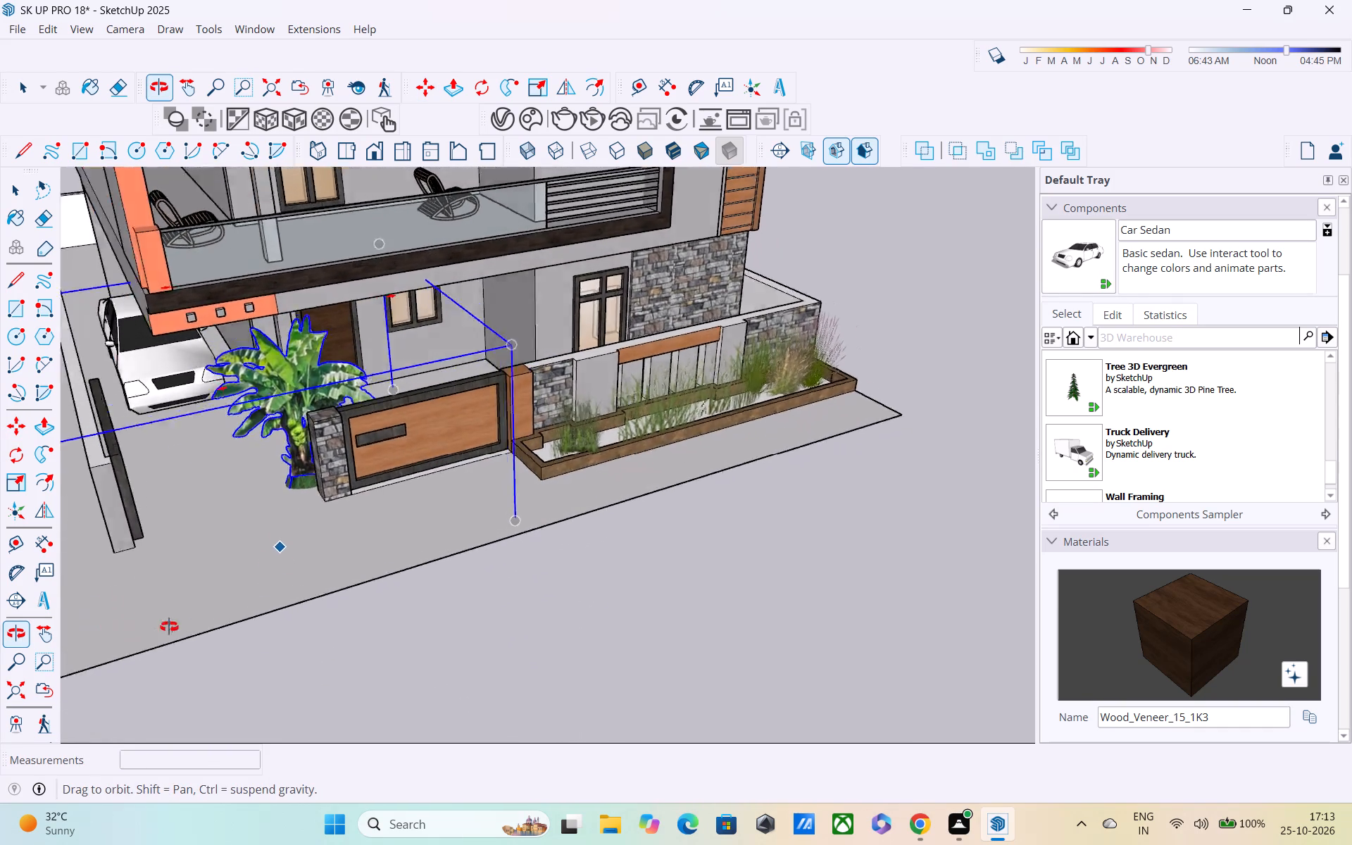
middle_click_drag(169, 627, 238, 564)
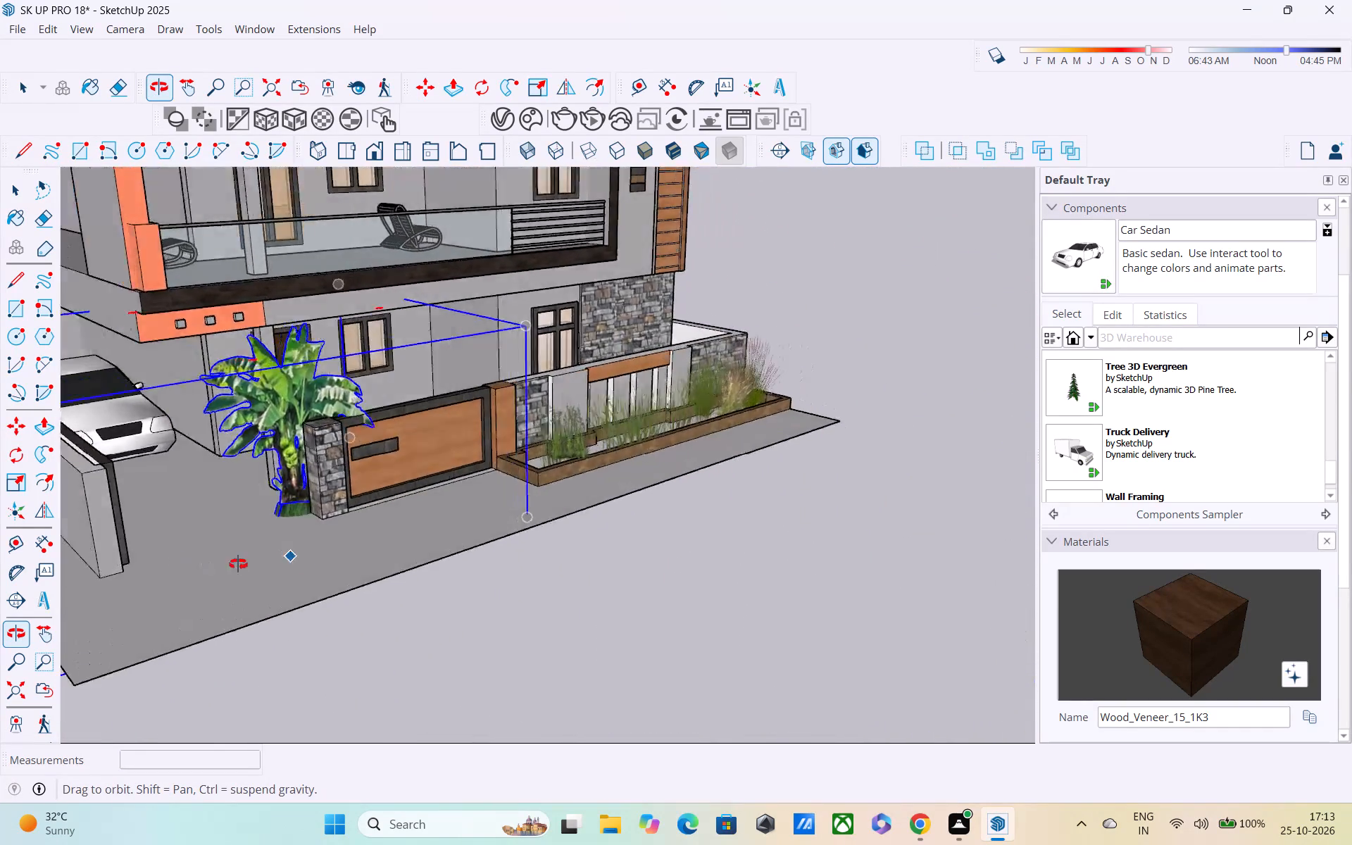
middle_click_drag(238, 564, 25, 716)
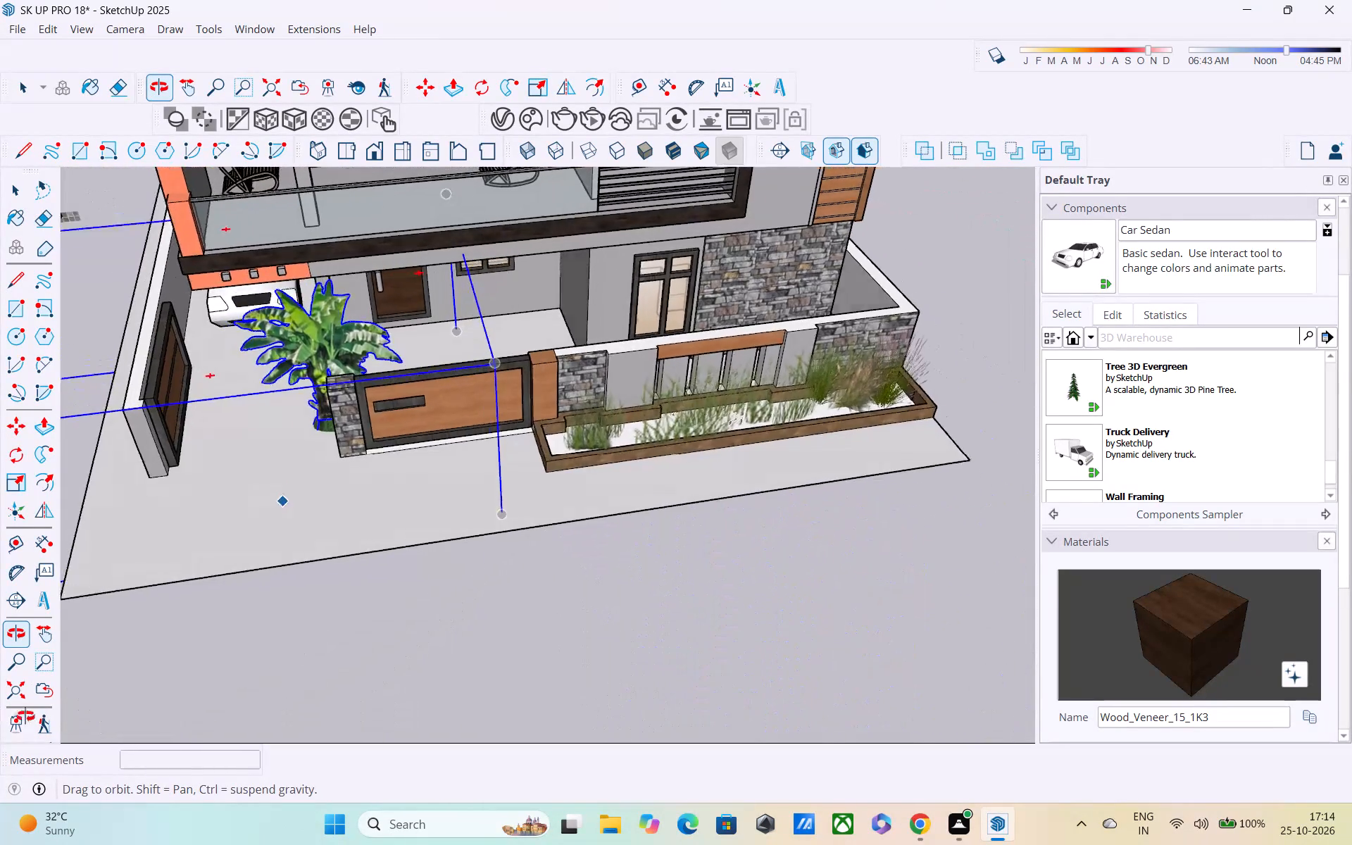
middle_click_drag(25, 716, 752, 672)
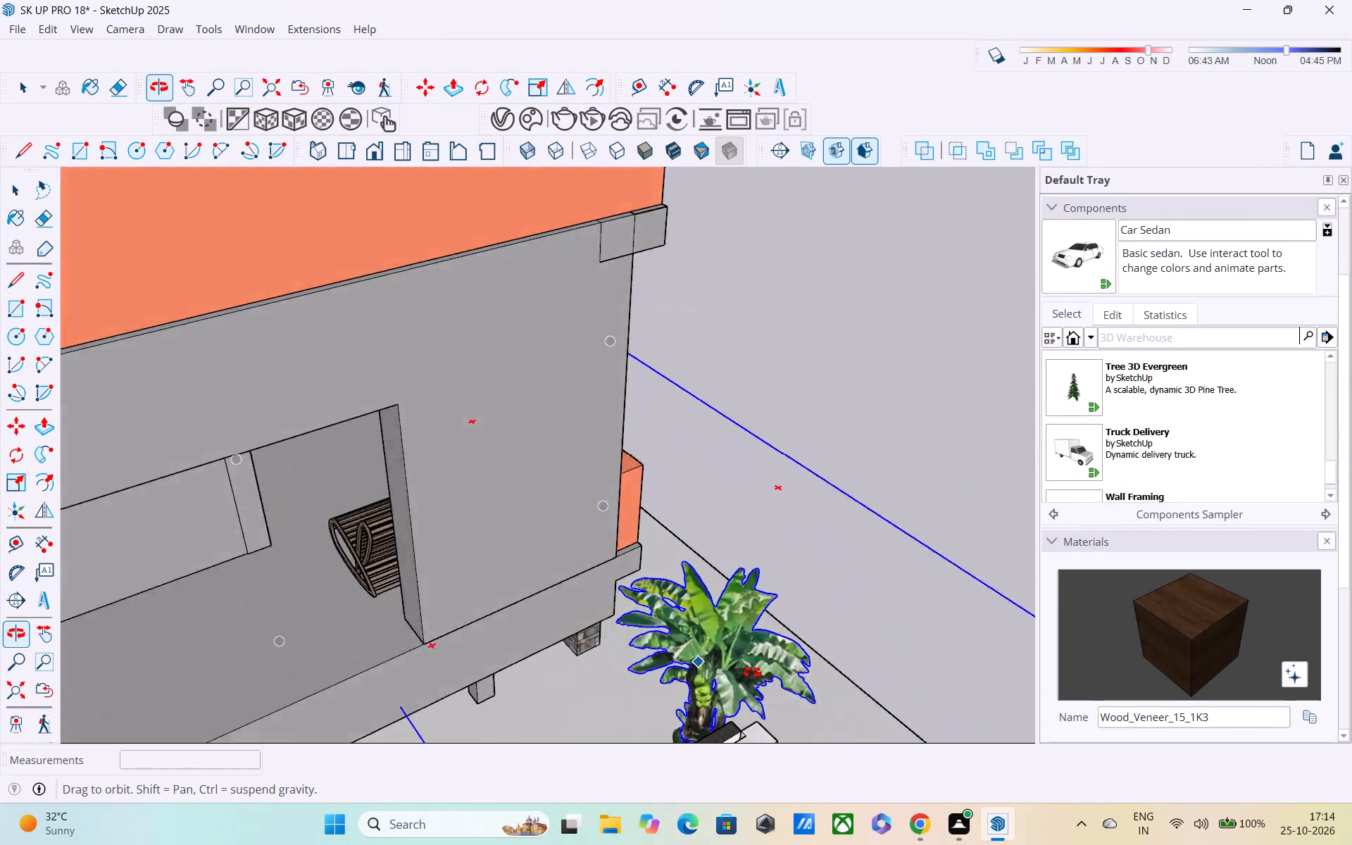
middle_click_drag(752, 672, 351, 677)
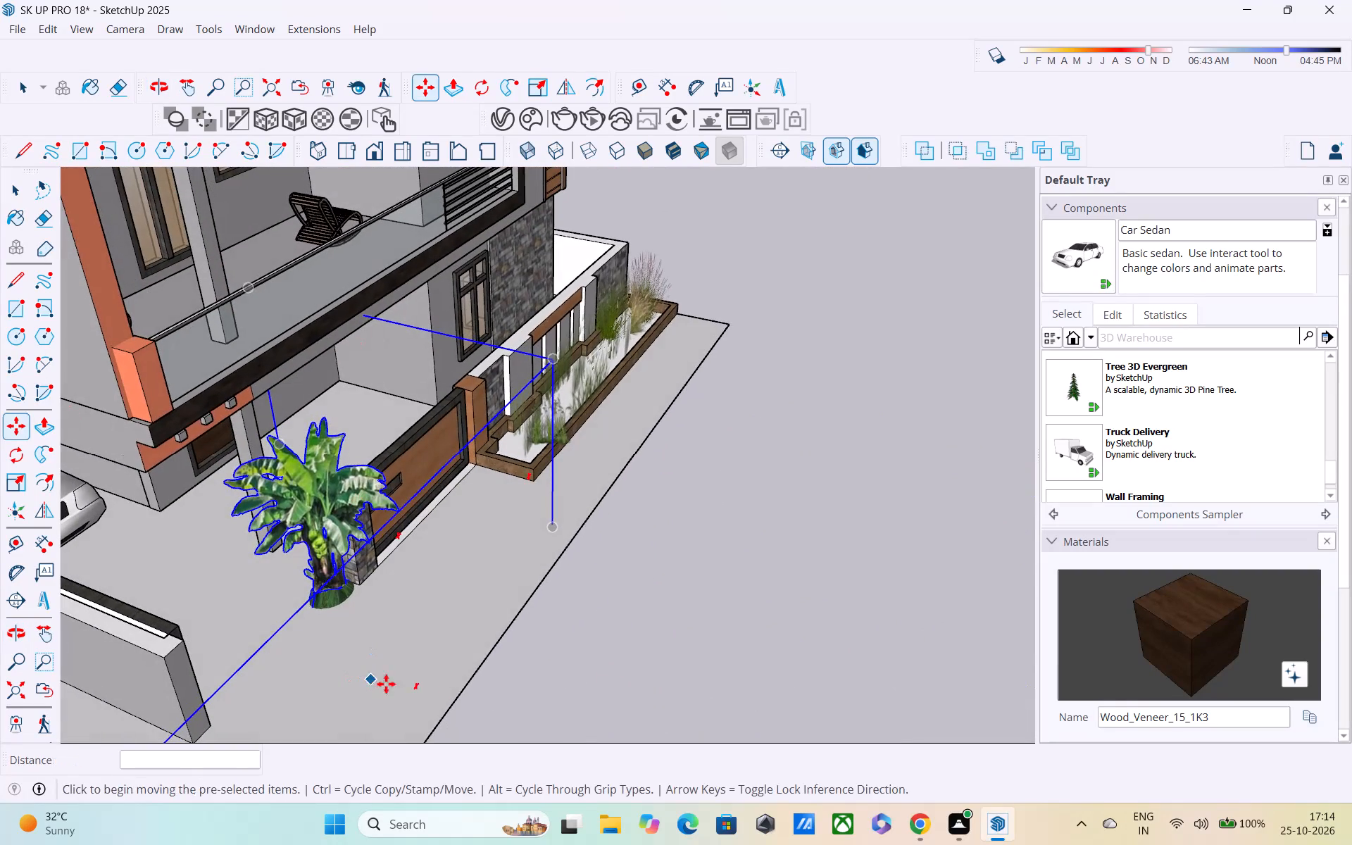
key("space")
left_click(646, 680)
middle_click_drag(669, 684, 46, 660)
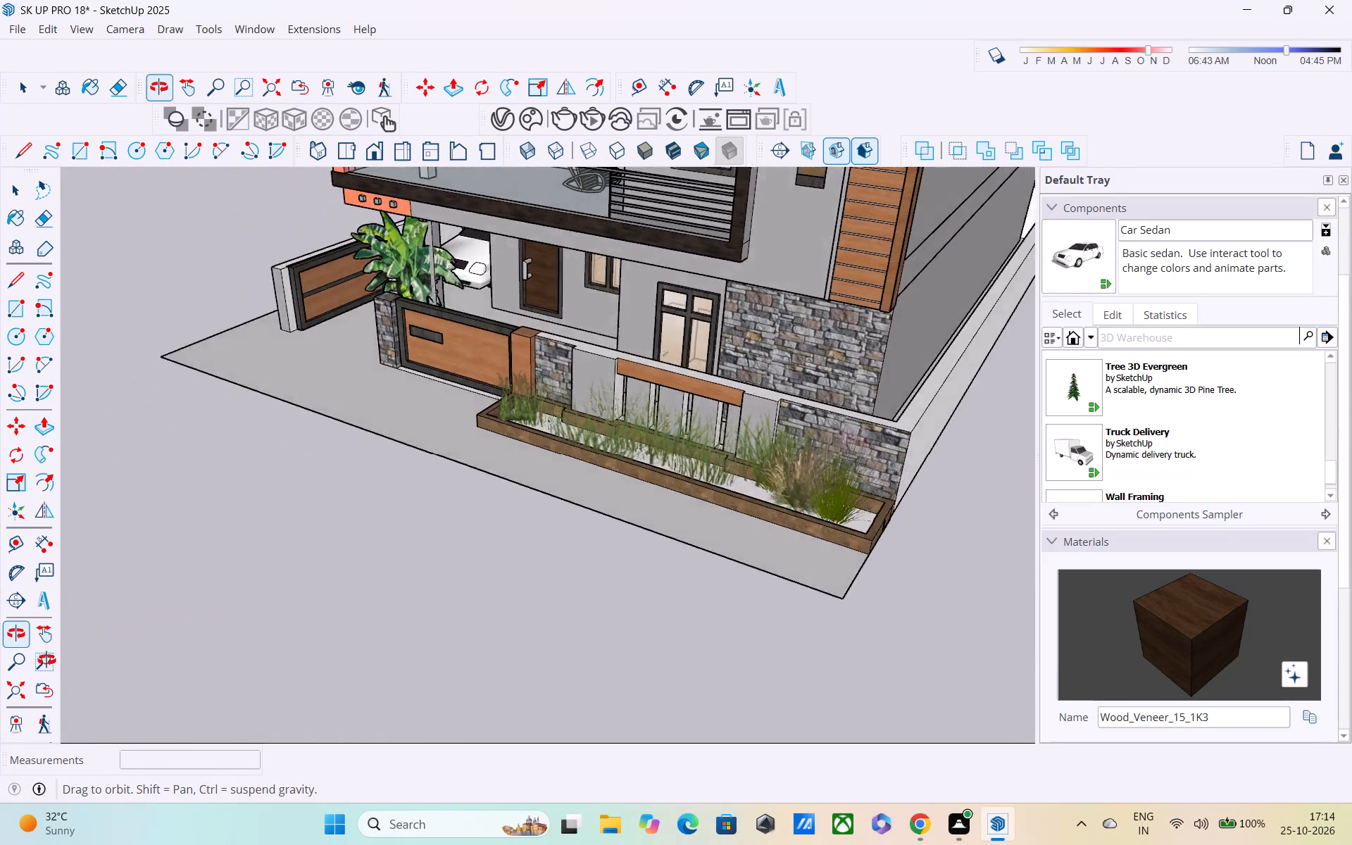
middle_click_drag(46, 660, 627, 582)
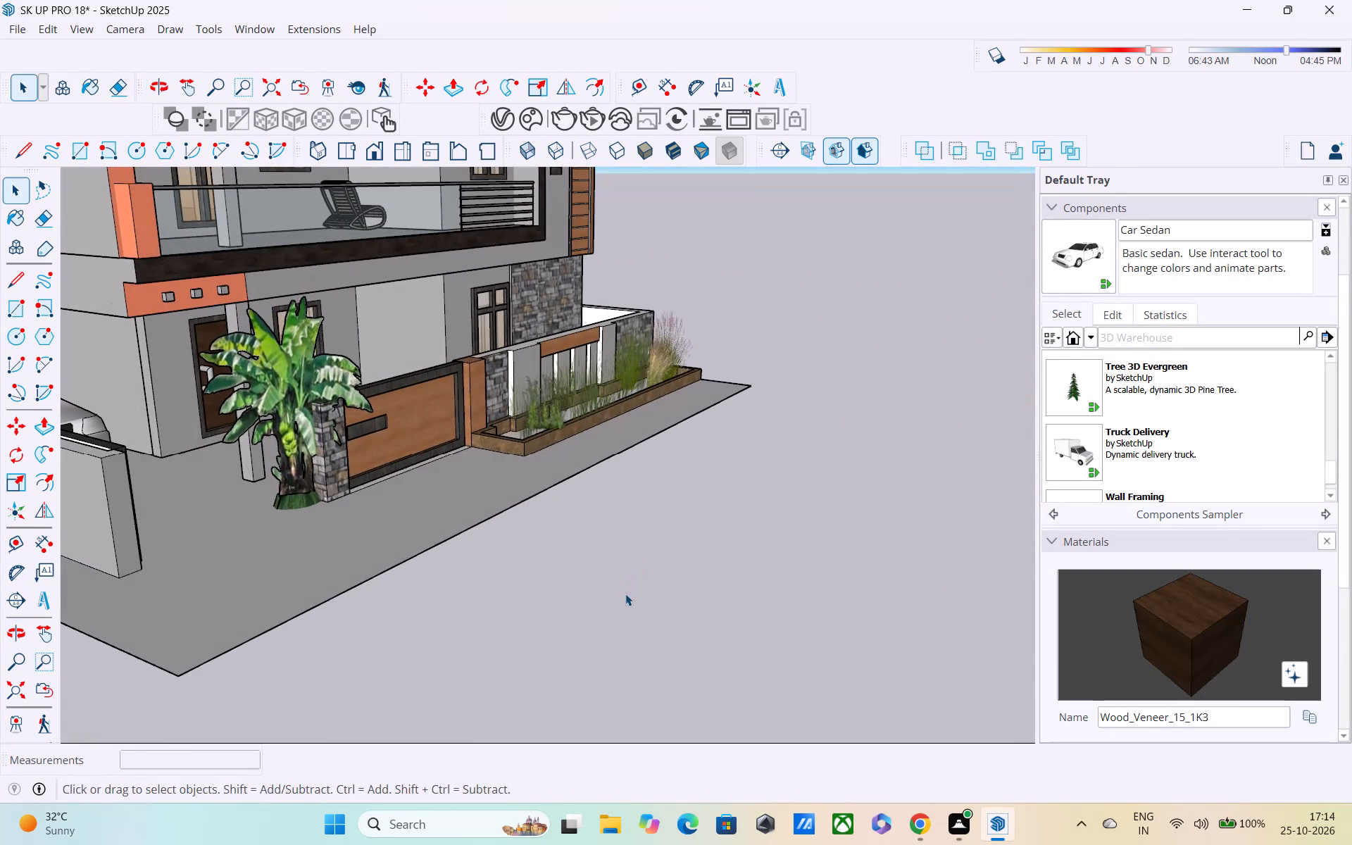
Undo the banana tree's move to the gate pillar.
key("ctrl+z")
Delete the banana tree standing on the open ground in front of the house.
left_click_drag(652, 575, 644, 573)
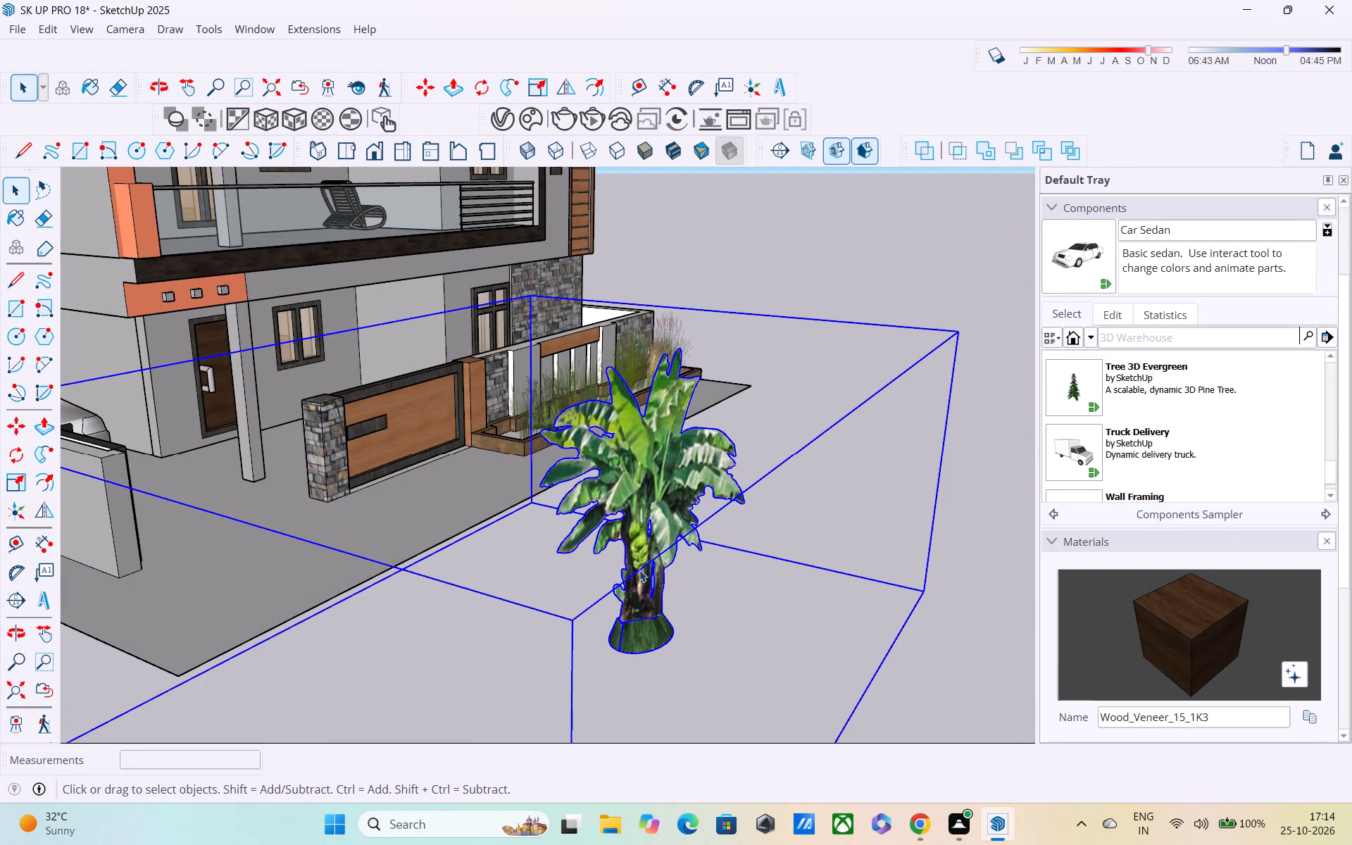
right_click(601, 566)
left_click(701, 459)
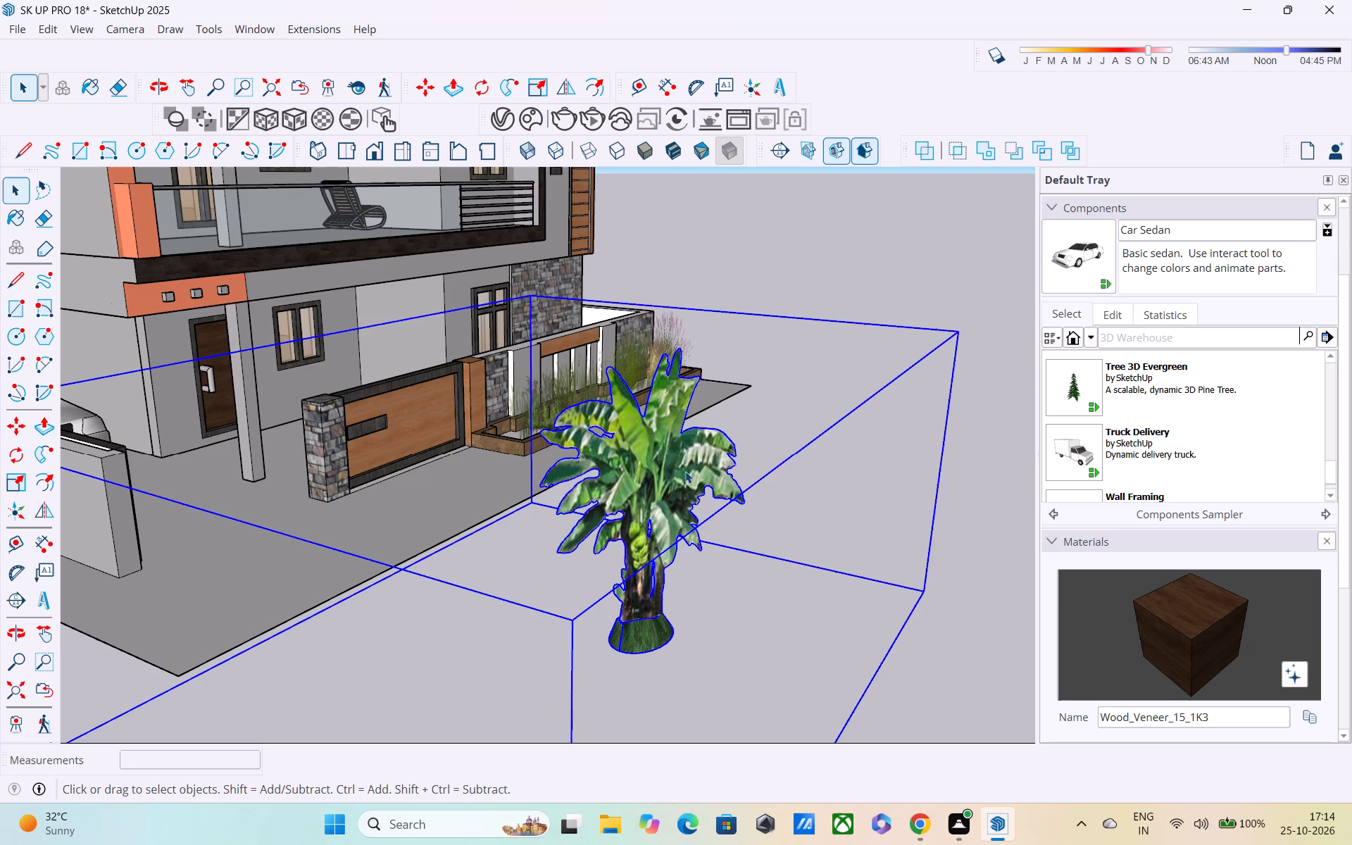
key("Delete")
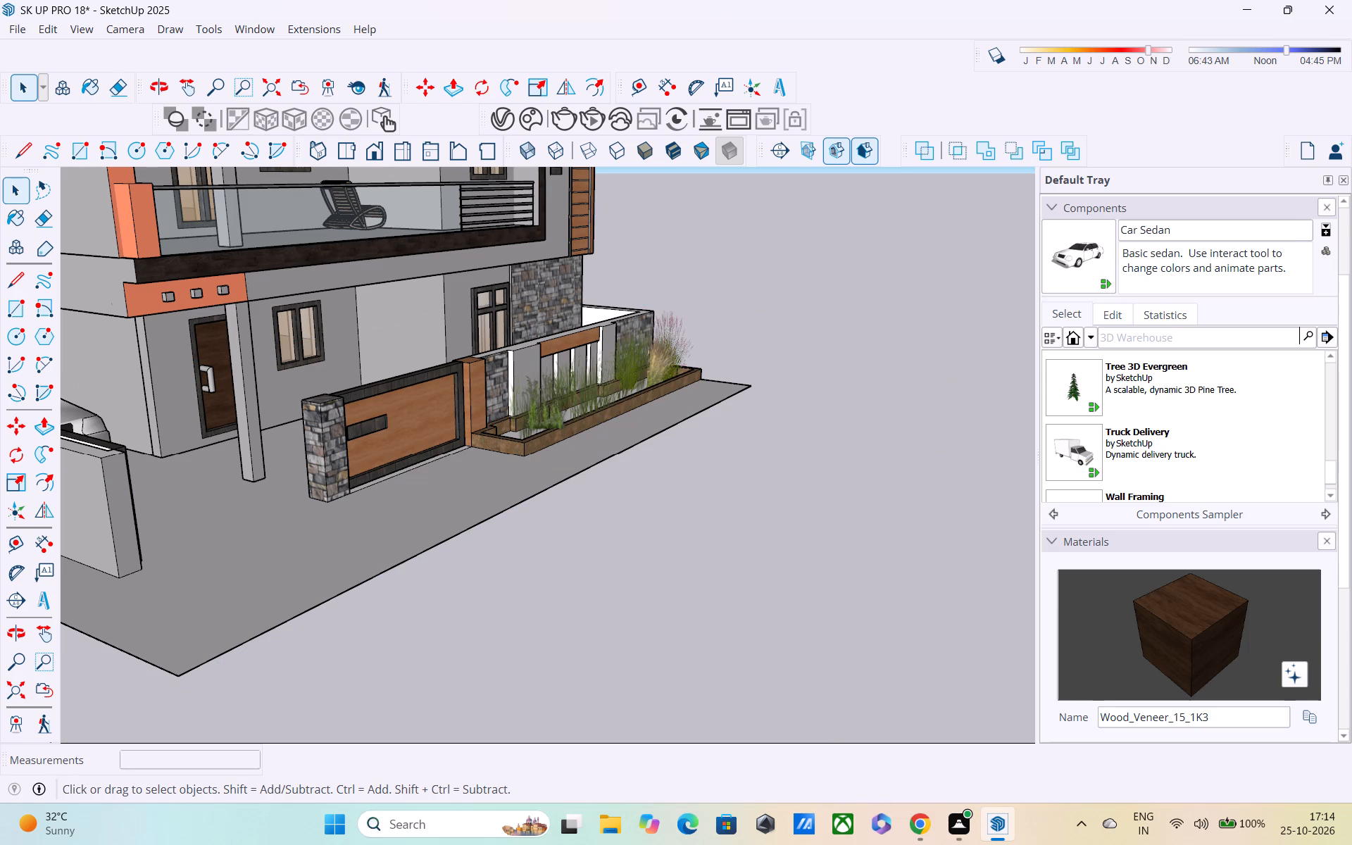
Switch to 3D Warehouse in Chrome and search the models for BANANA TREE.
left_click(913, 756)
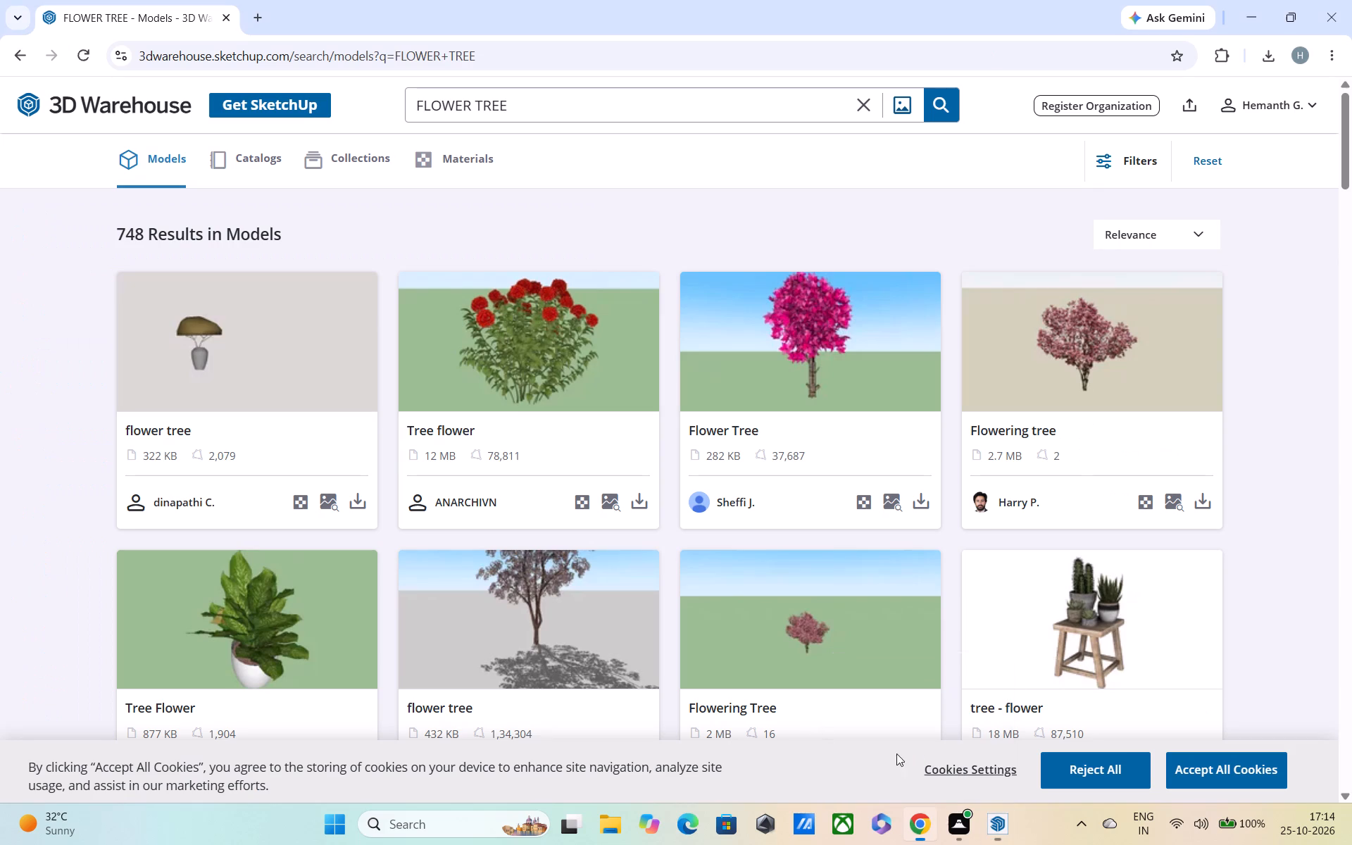
left_click(869, 109)
type("BANA")
type("NA")
key("space")
type("TREE")
key("space")
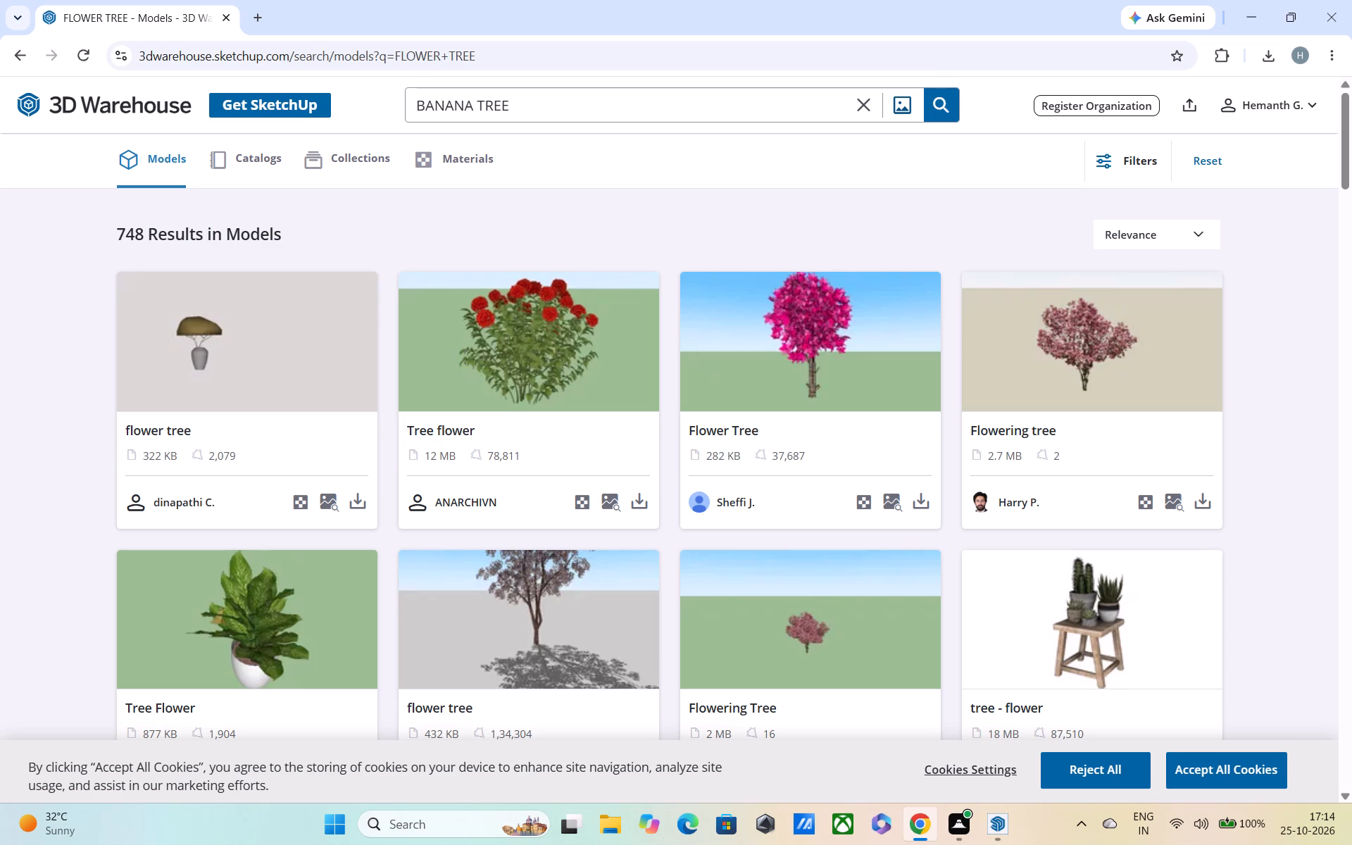
left_click(937, 108)
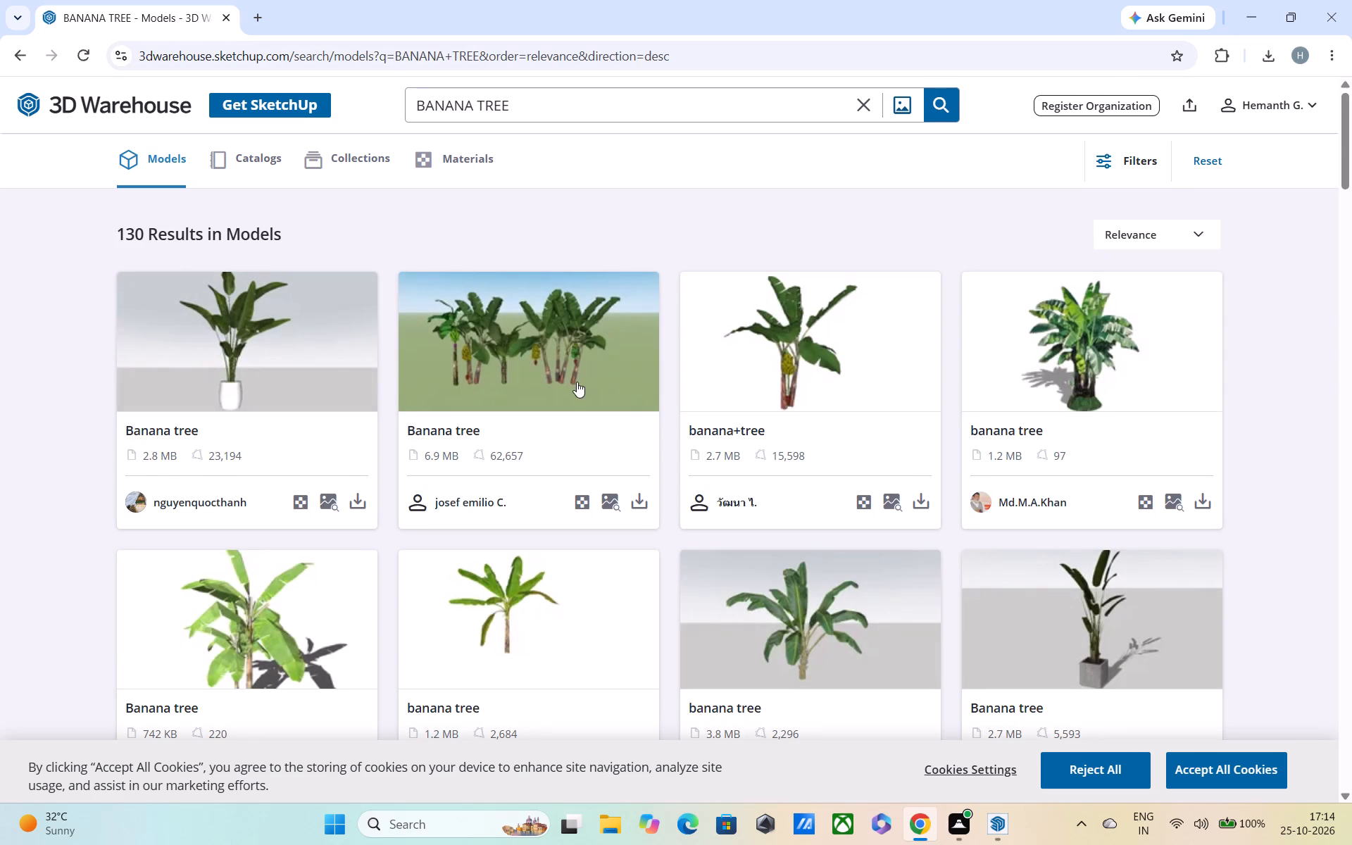
Browse the banana tree models to compare shapes and find a suitable replacement for the compound.
scroll(574, 390, "down", 1)
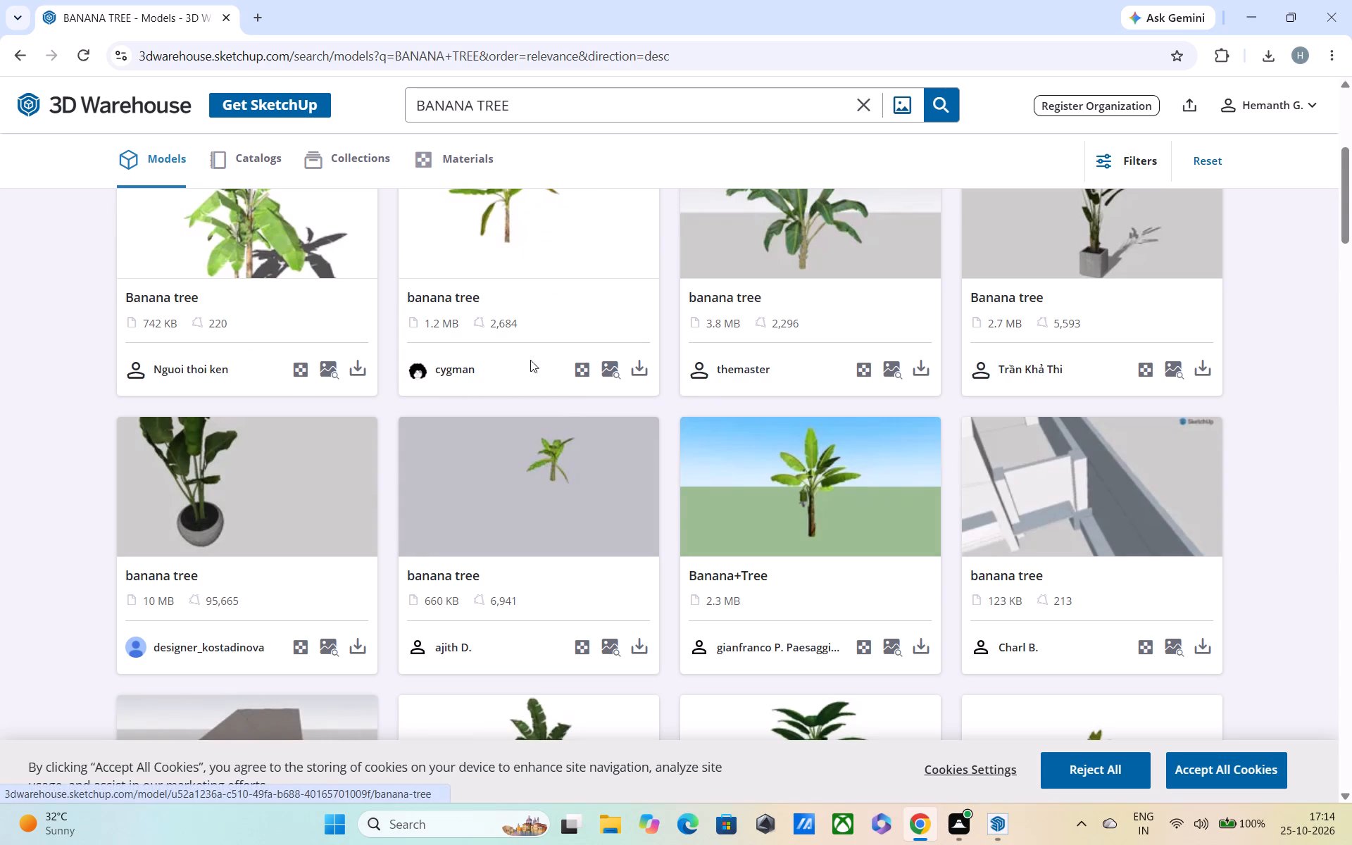
scroll(603, 375, "up", 1)
scroll(769, 494, "down", 1)
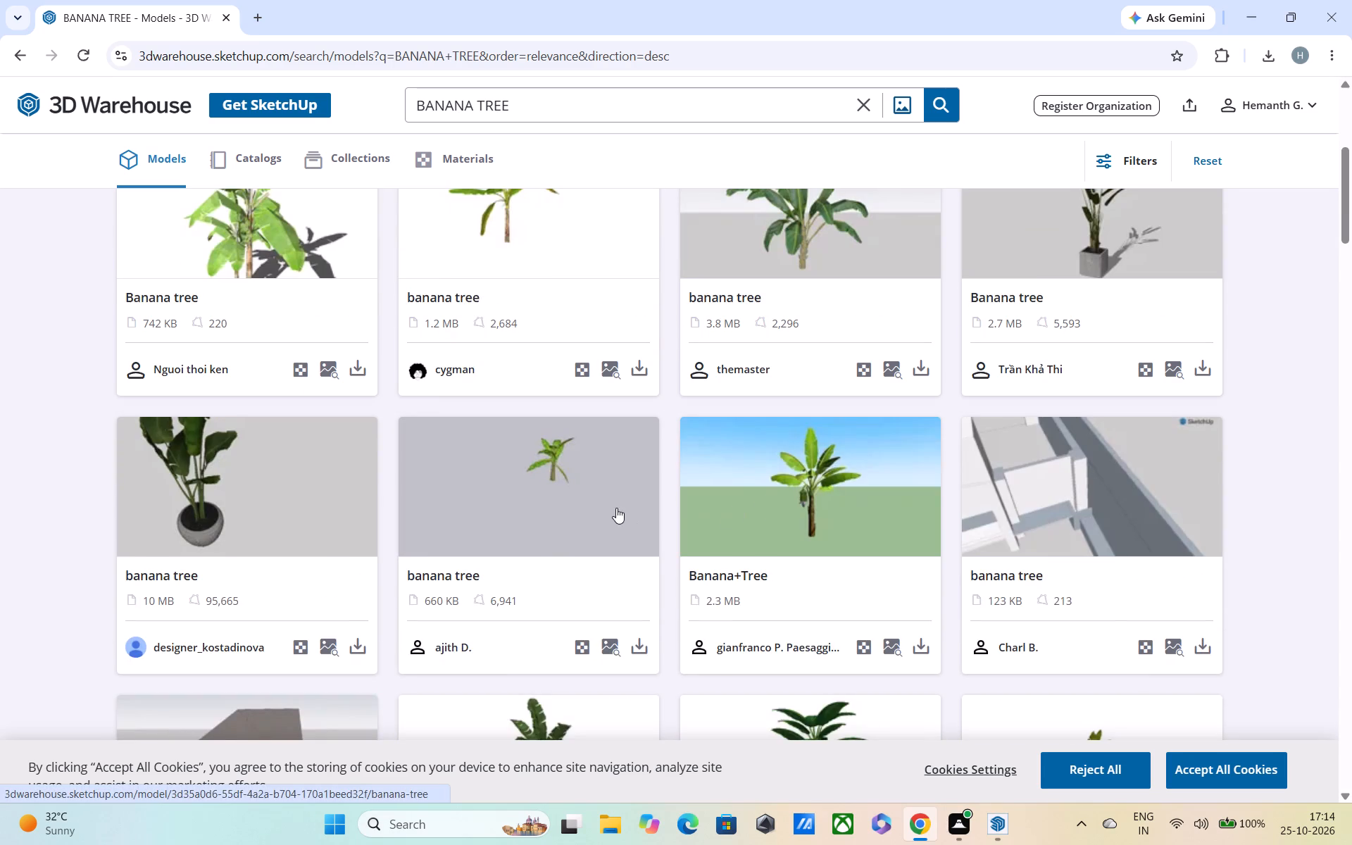
scroll(616, 508, "down", 2)
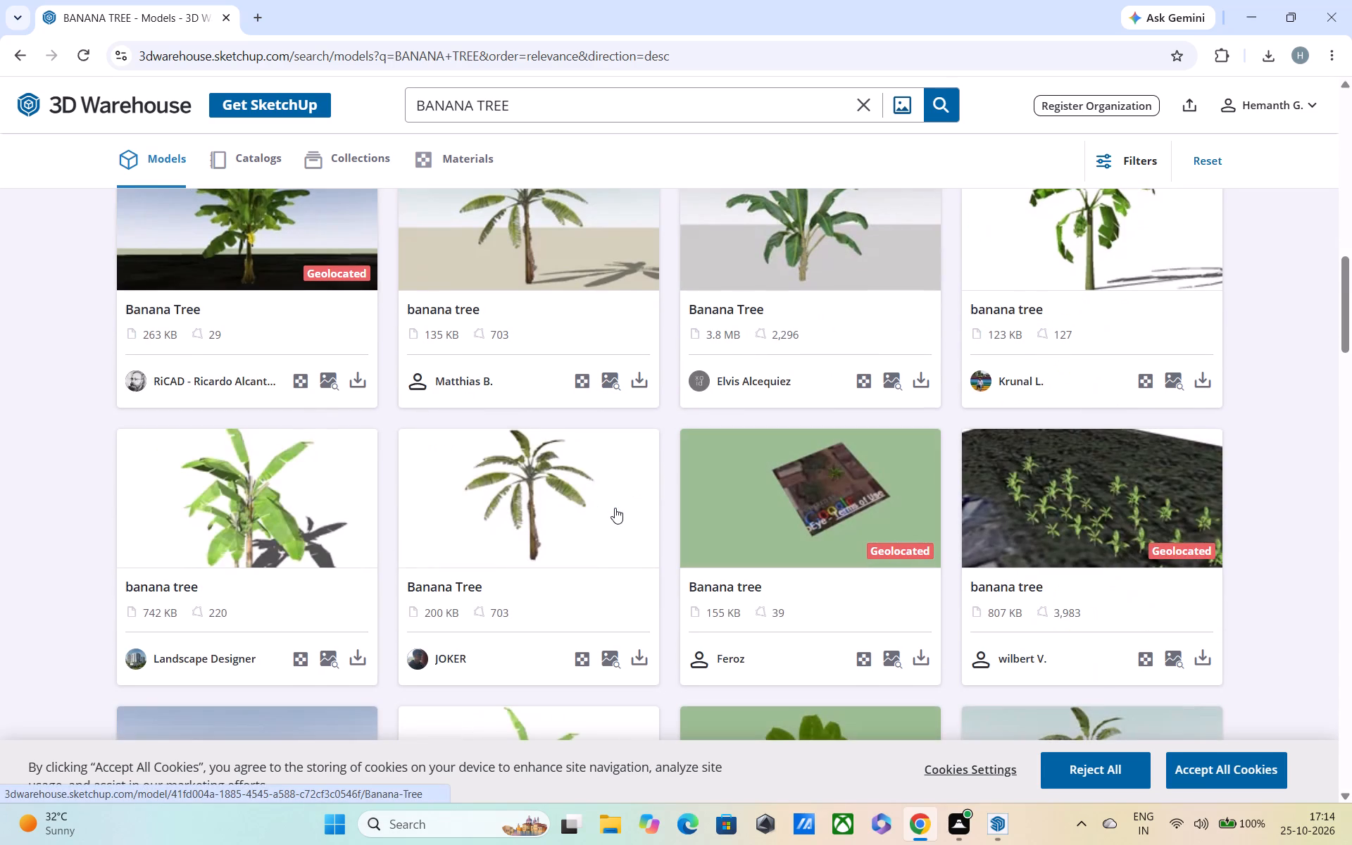
scroll(428, 523, "up", 1)
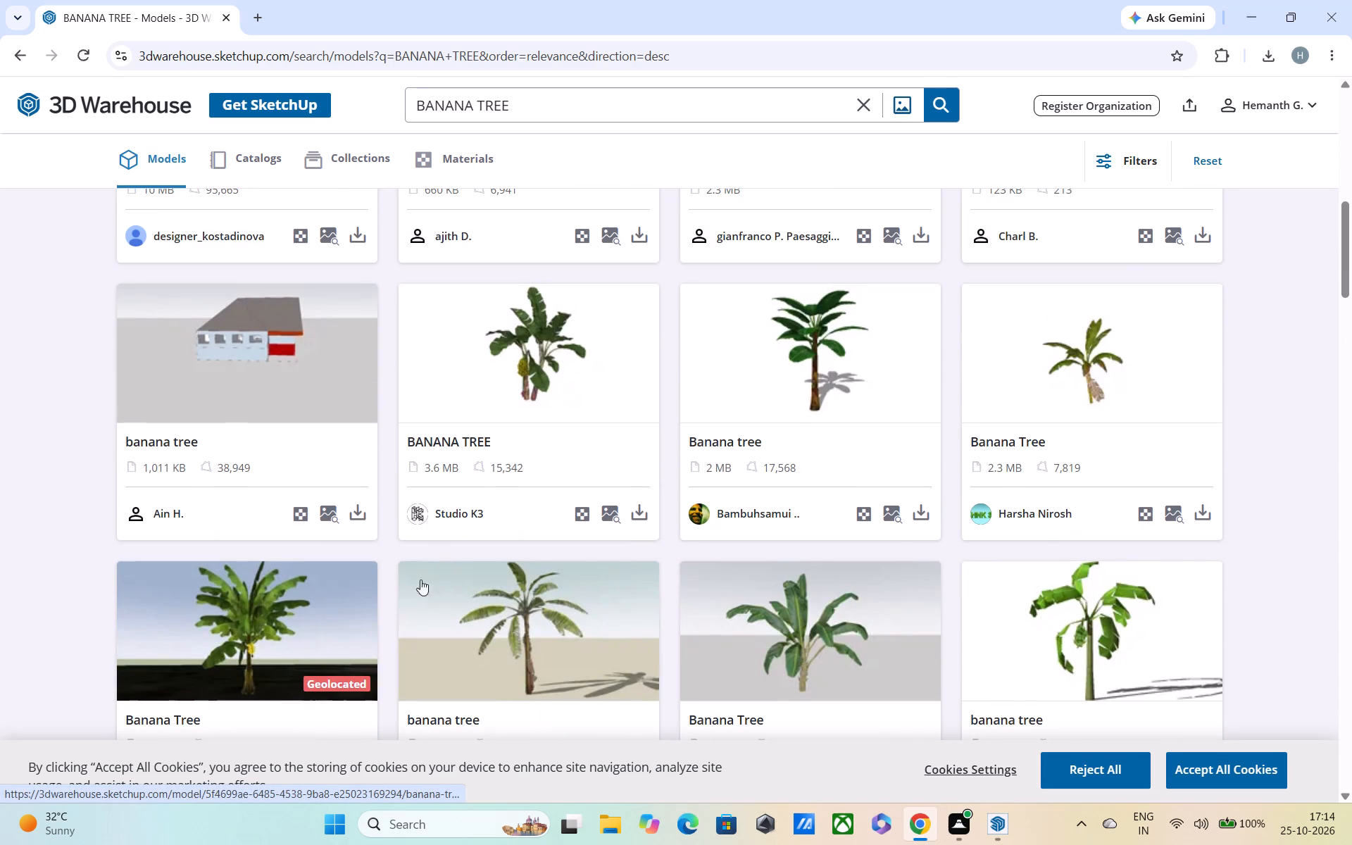
scroll(381, 594, "down", 3)
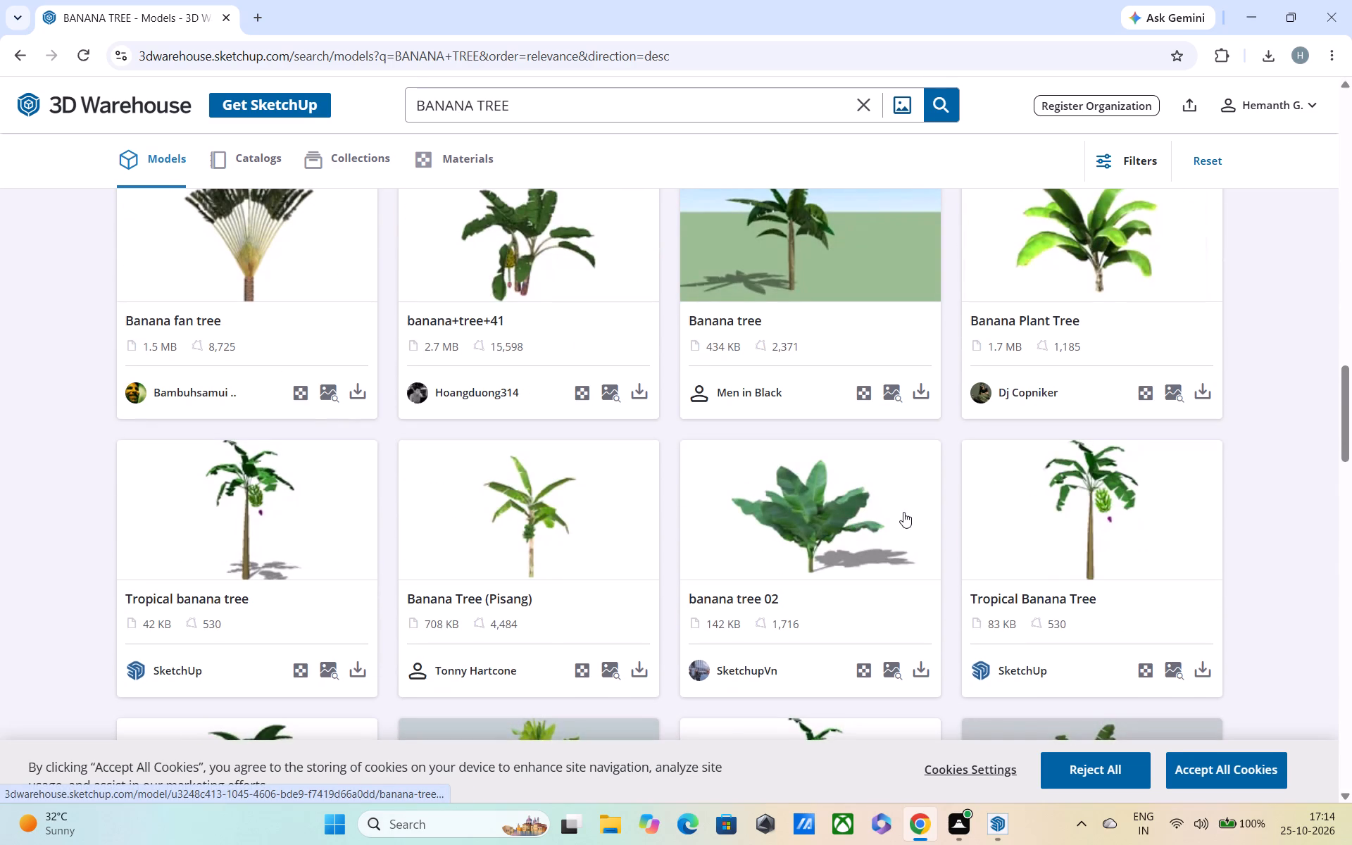
scroll(893, 516, "up", 1)
scroll(893, 516, "down", 2)
scroll(827, 537, "down", 1)
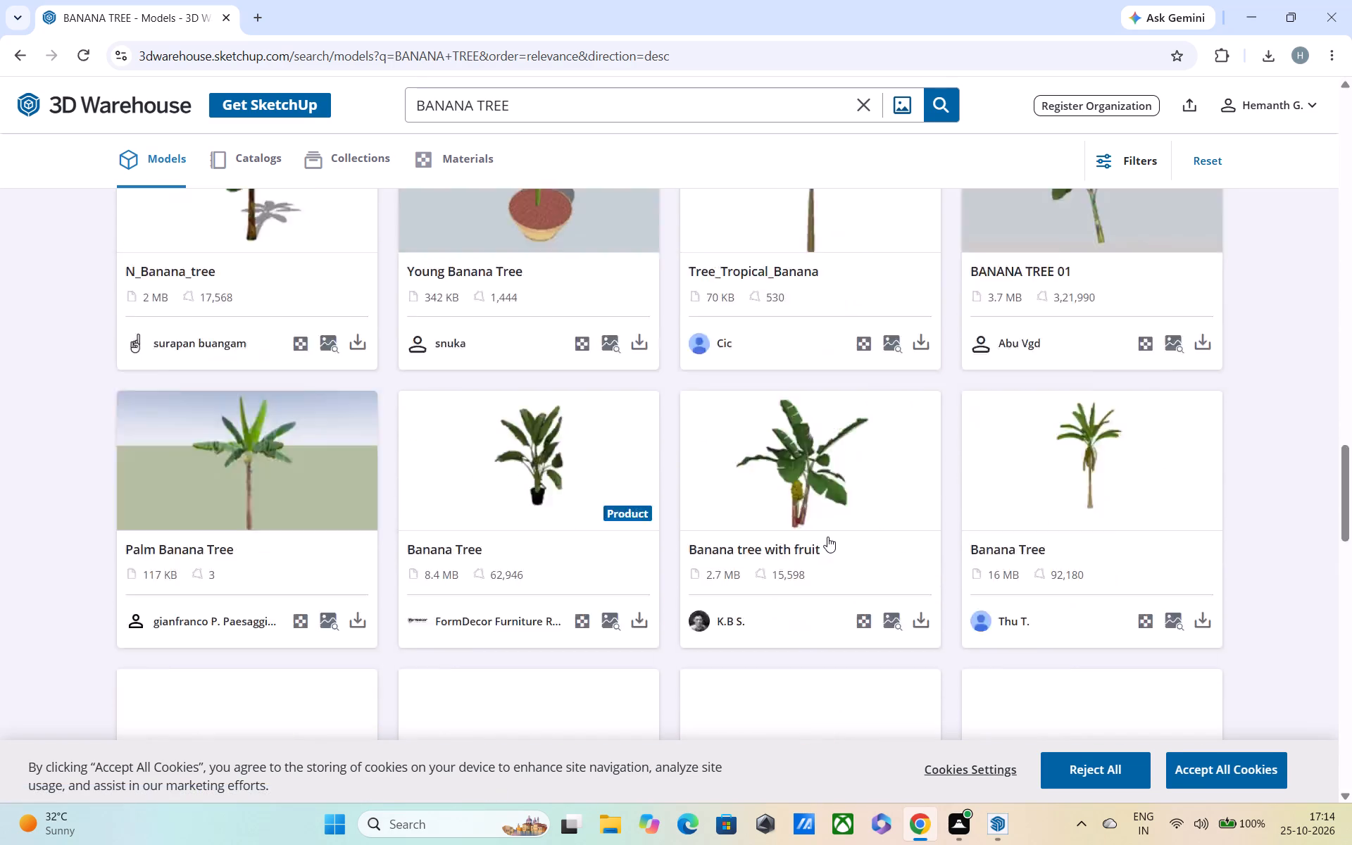
scroll(824, 546, "up", 6)
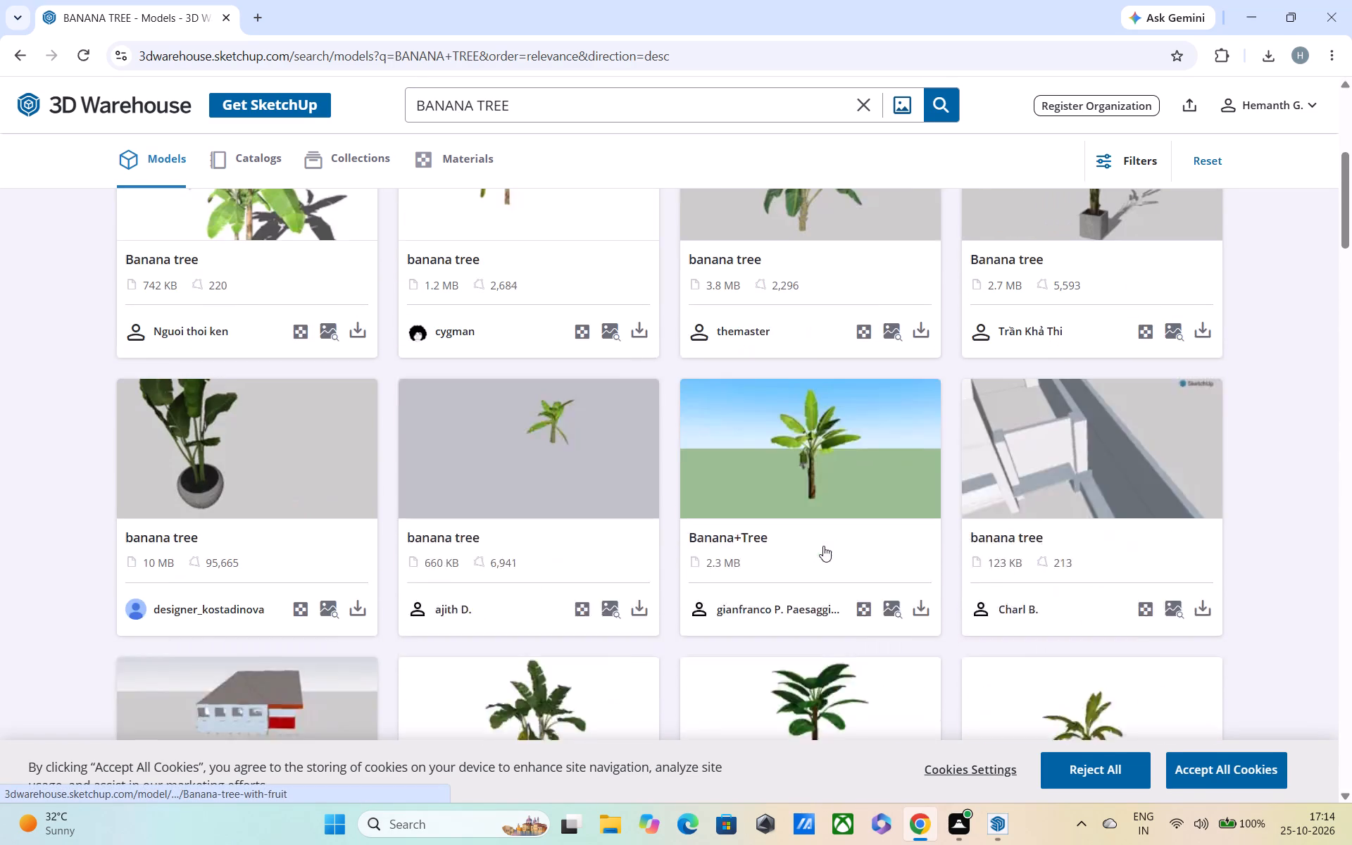
scroll(822, 546, "up", 2)
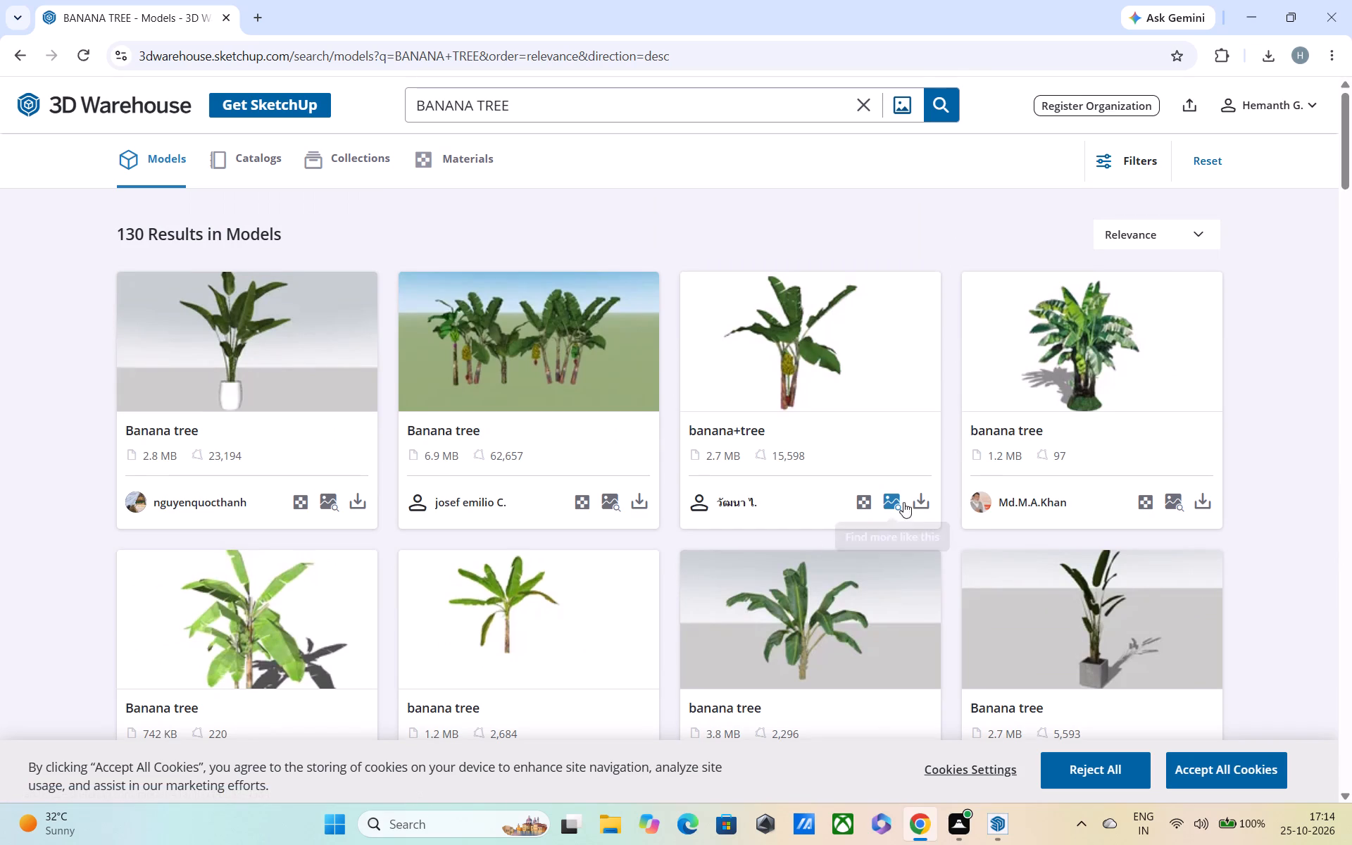
scroll(1044, 418, "down", 1)
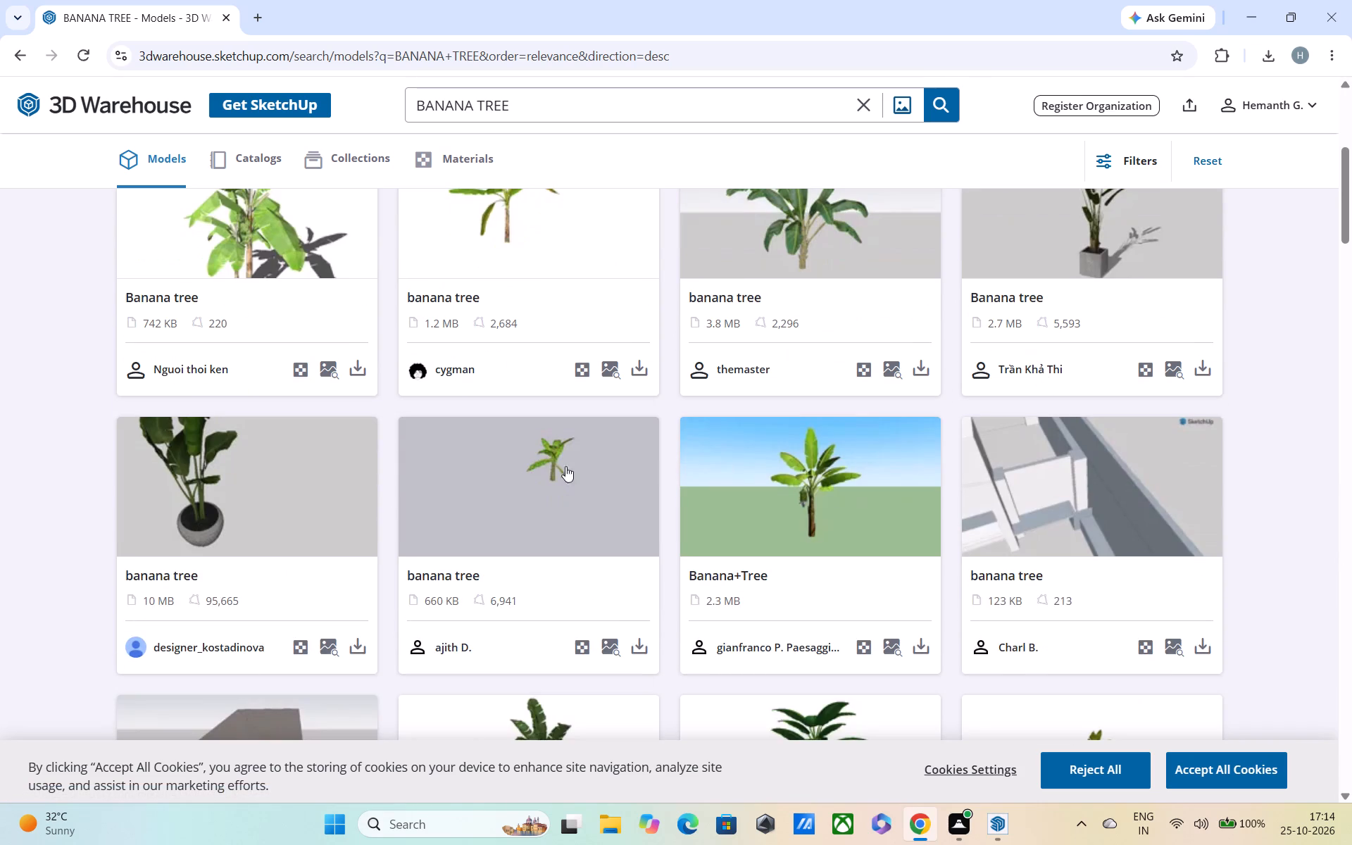
scroll(451, 469, "up", 1)
scroll(451, 469, "down", 2)
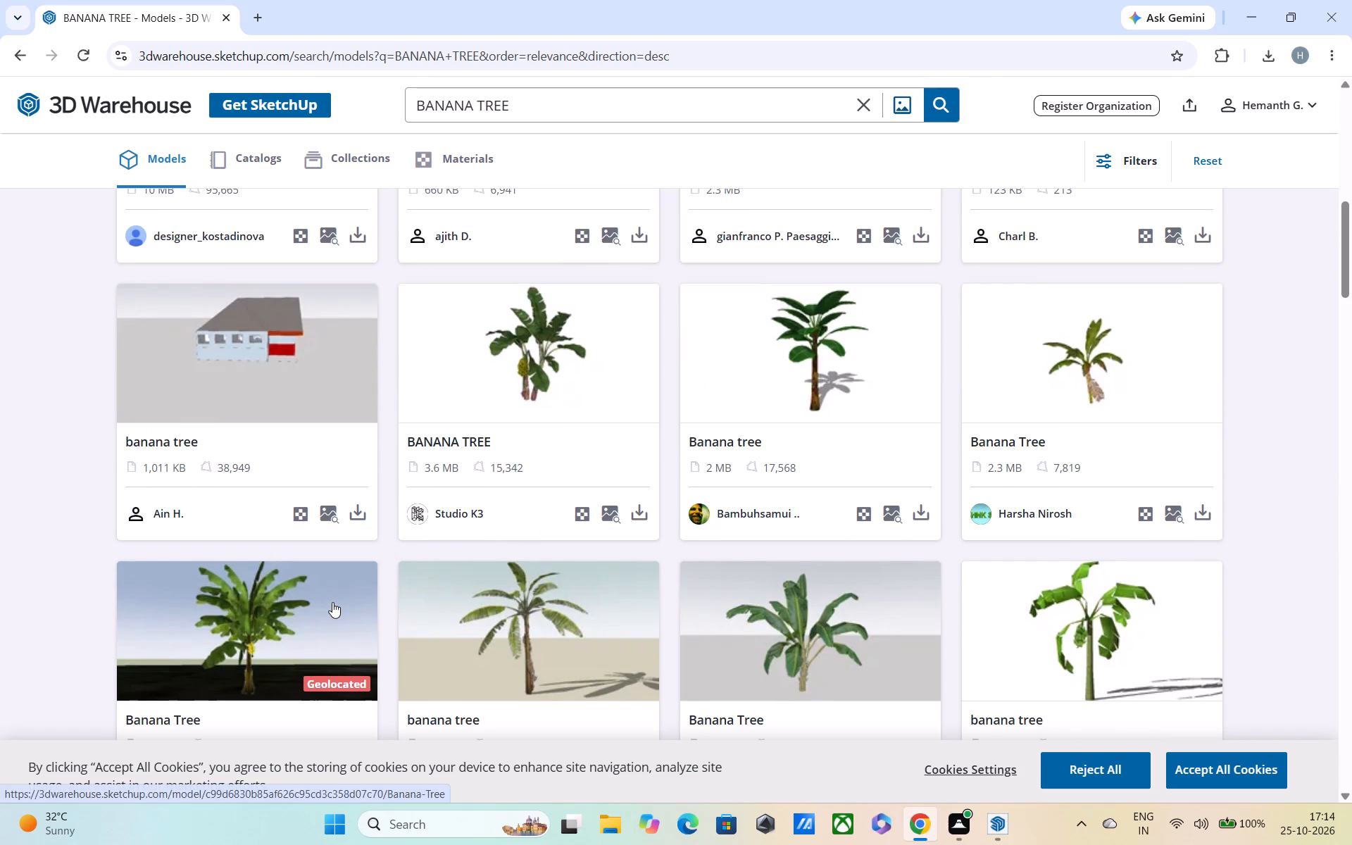
Open the geolocated Banana Tree model by RiCAD and download it as a SketchUp file.
left_click(315, 639)
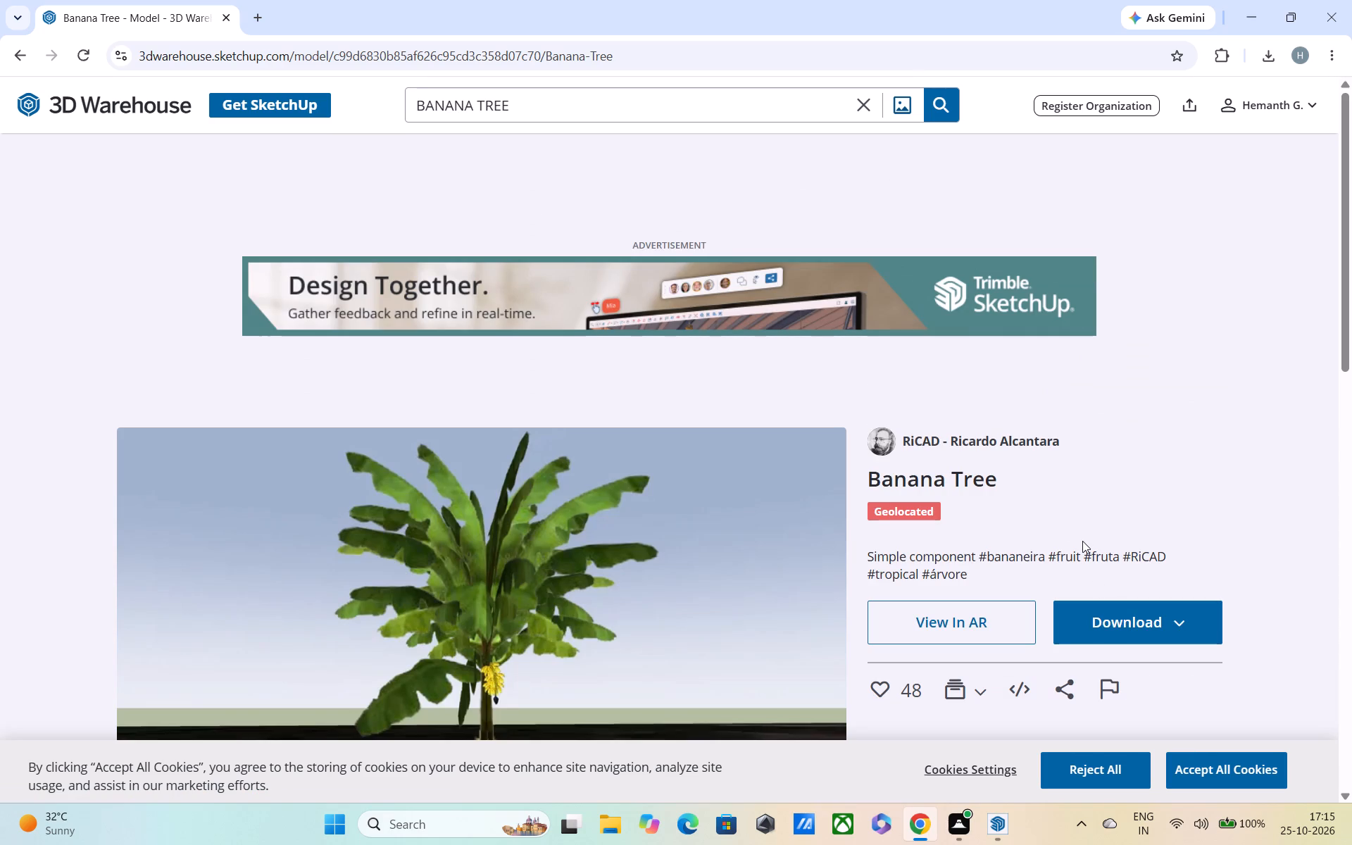
left_click(1099, 619)
left_click(1108, 666)
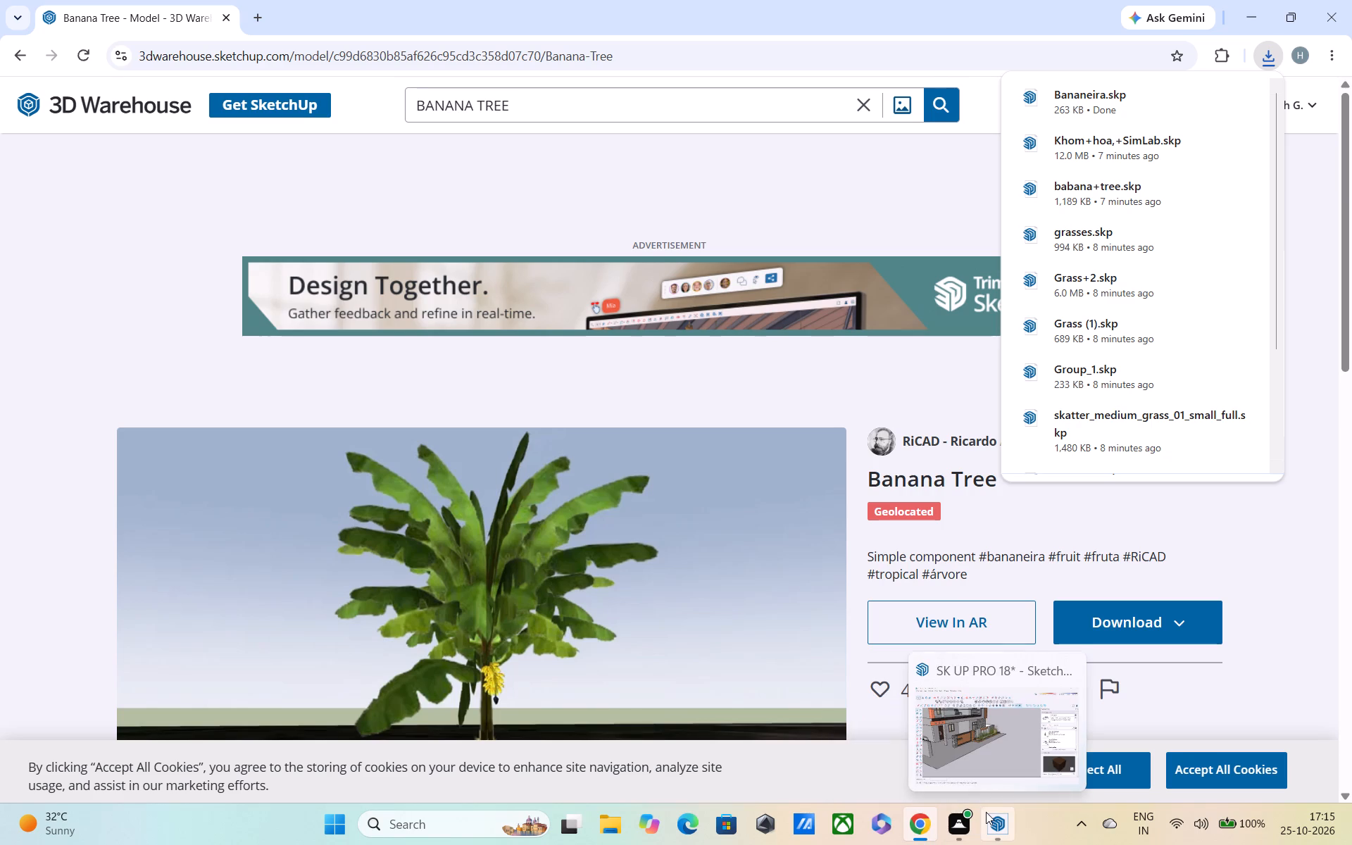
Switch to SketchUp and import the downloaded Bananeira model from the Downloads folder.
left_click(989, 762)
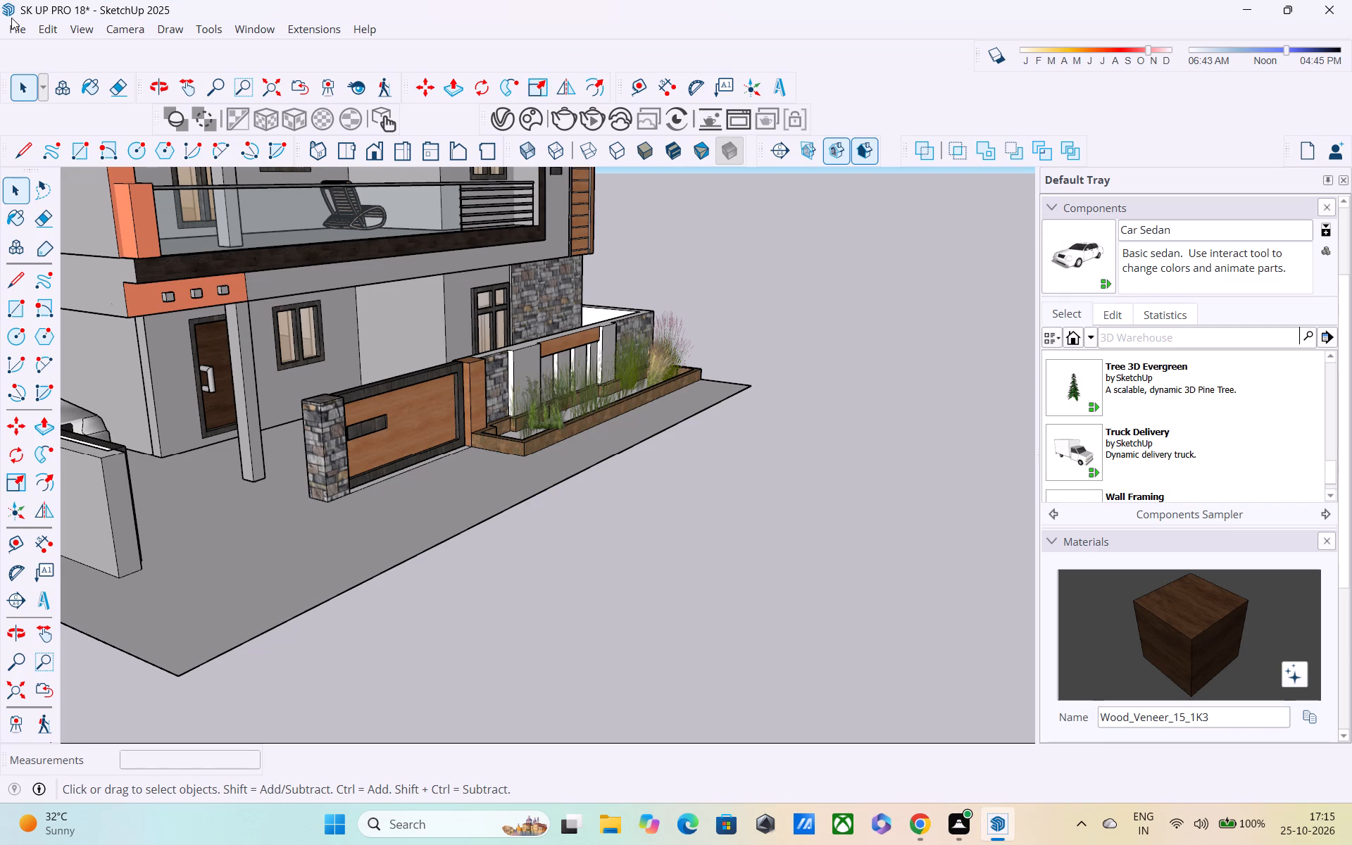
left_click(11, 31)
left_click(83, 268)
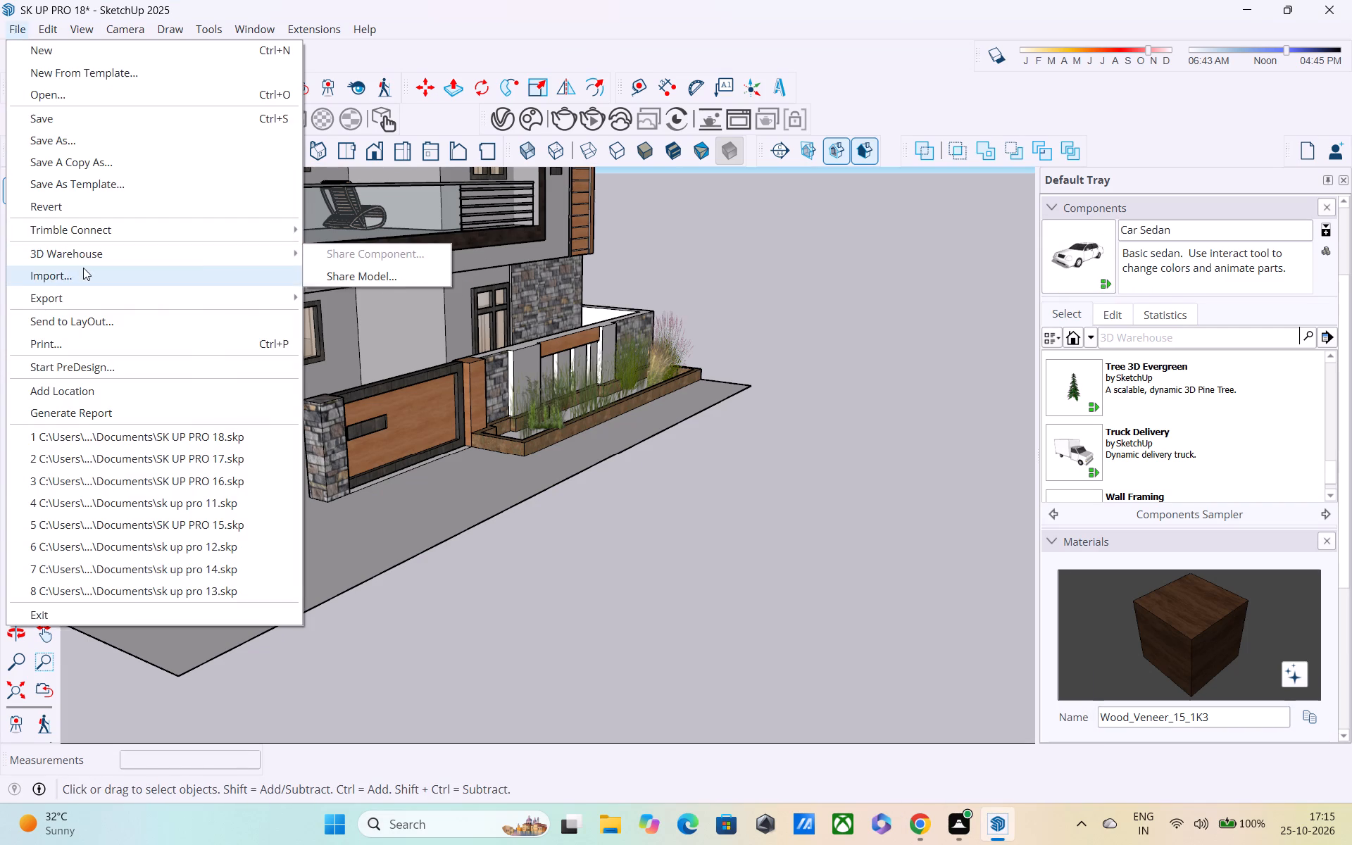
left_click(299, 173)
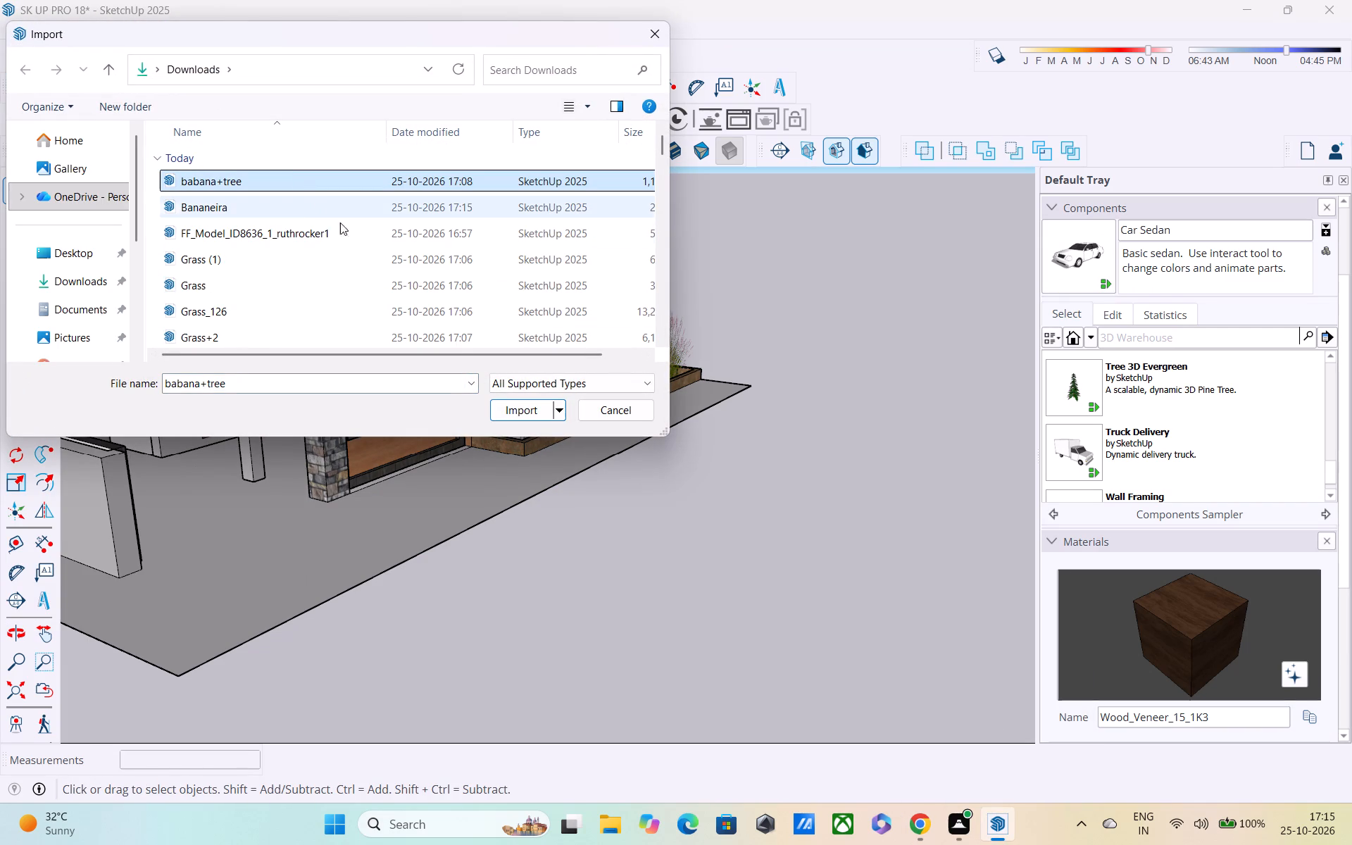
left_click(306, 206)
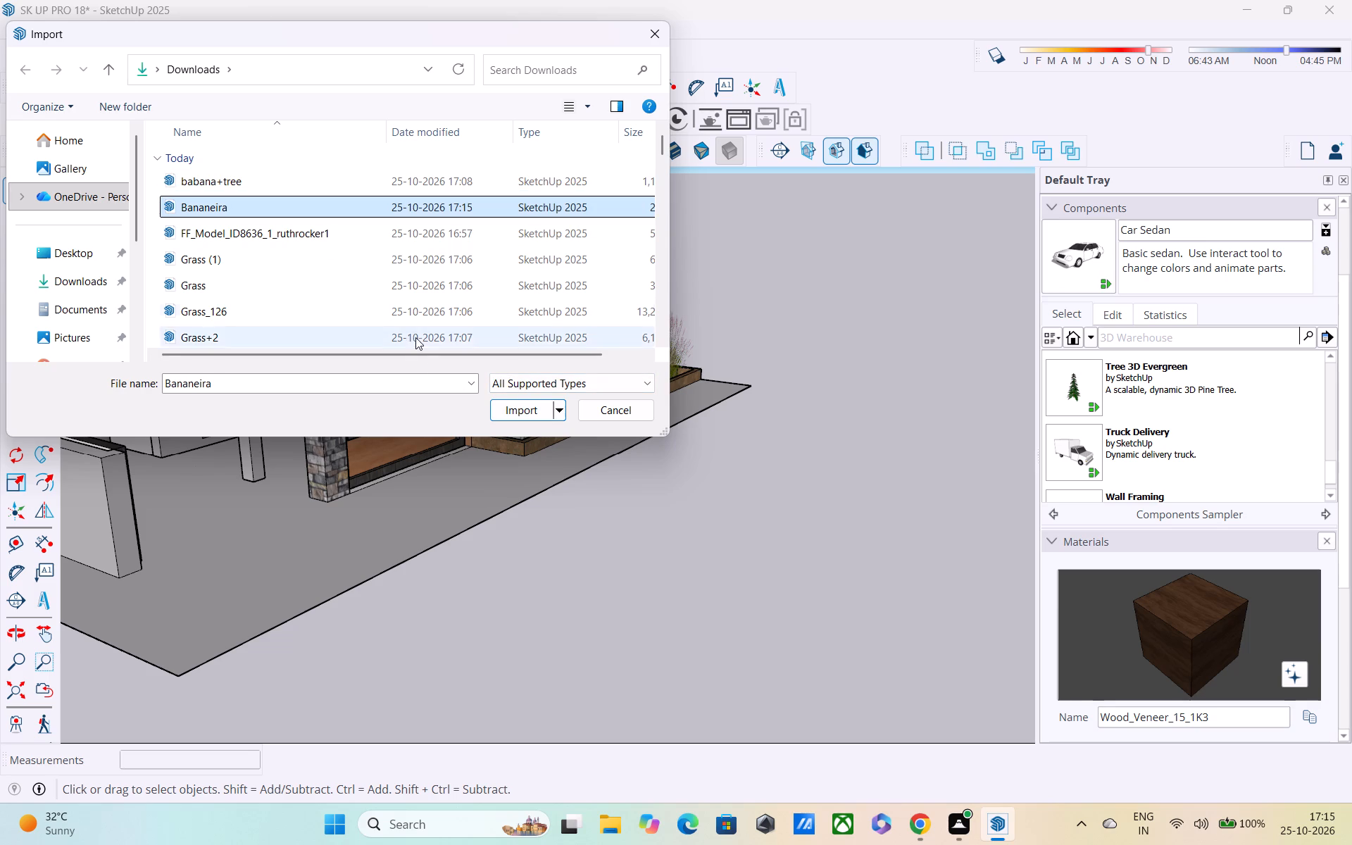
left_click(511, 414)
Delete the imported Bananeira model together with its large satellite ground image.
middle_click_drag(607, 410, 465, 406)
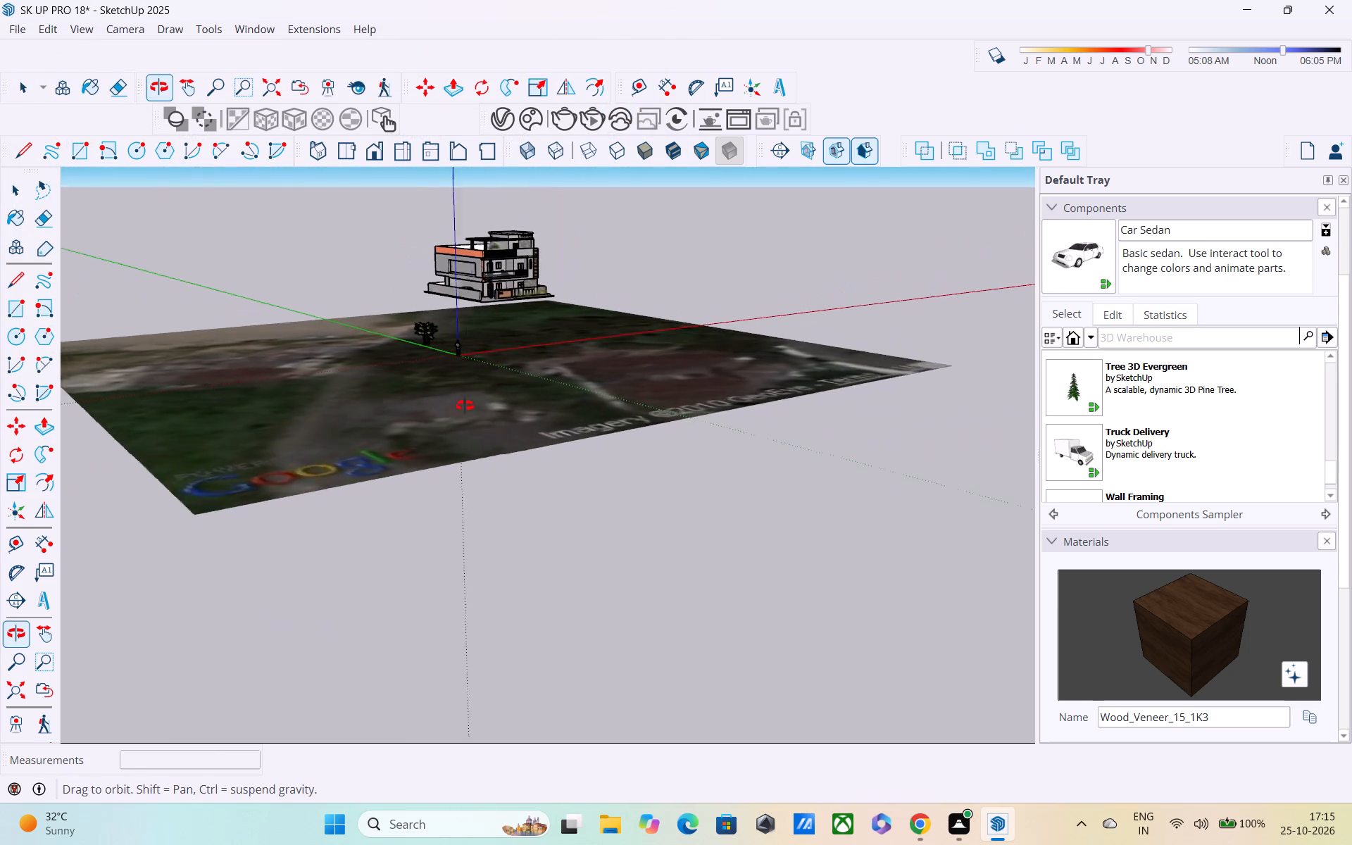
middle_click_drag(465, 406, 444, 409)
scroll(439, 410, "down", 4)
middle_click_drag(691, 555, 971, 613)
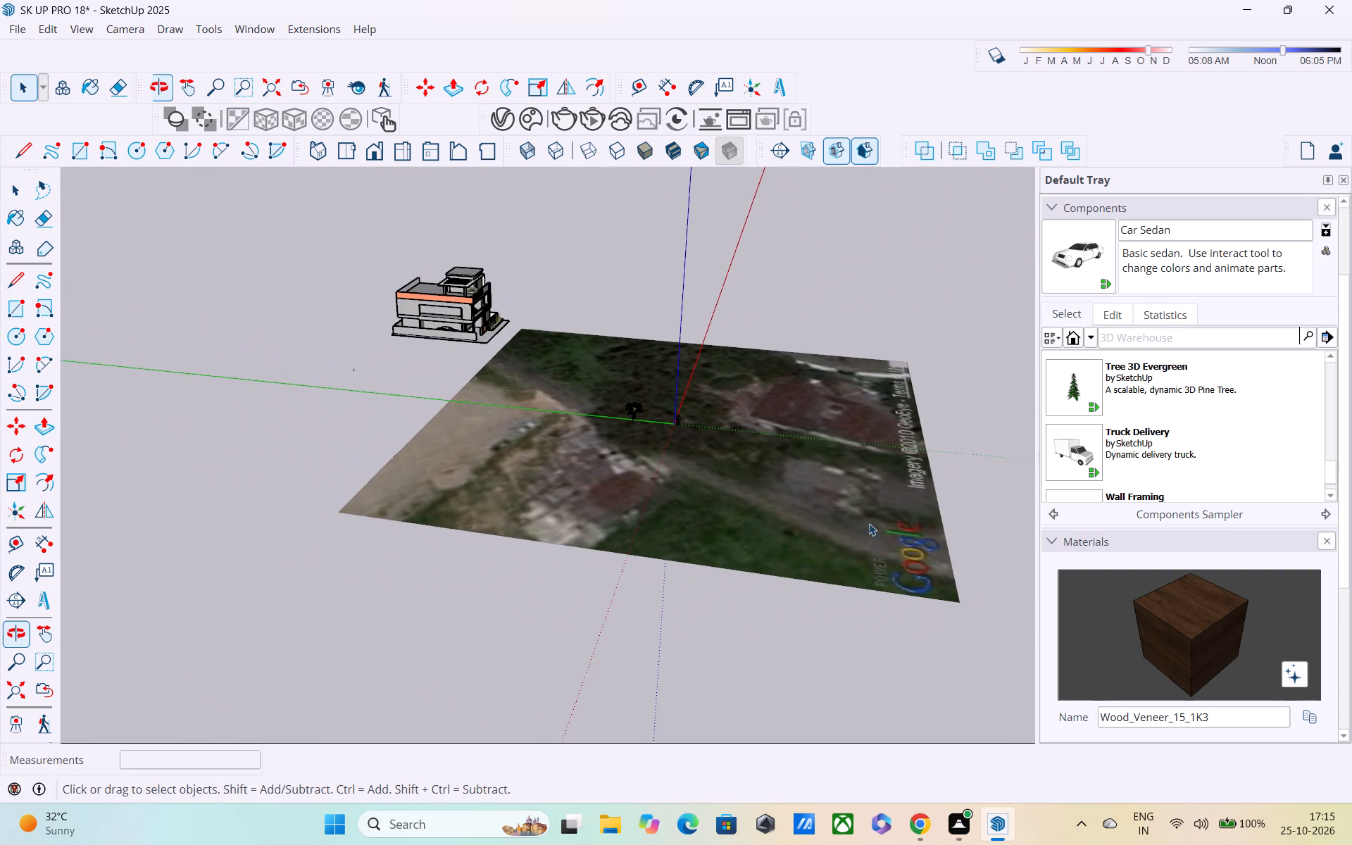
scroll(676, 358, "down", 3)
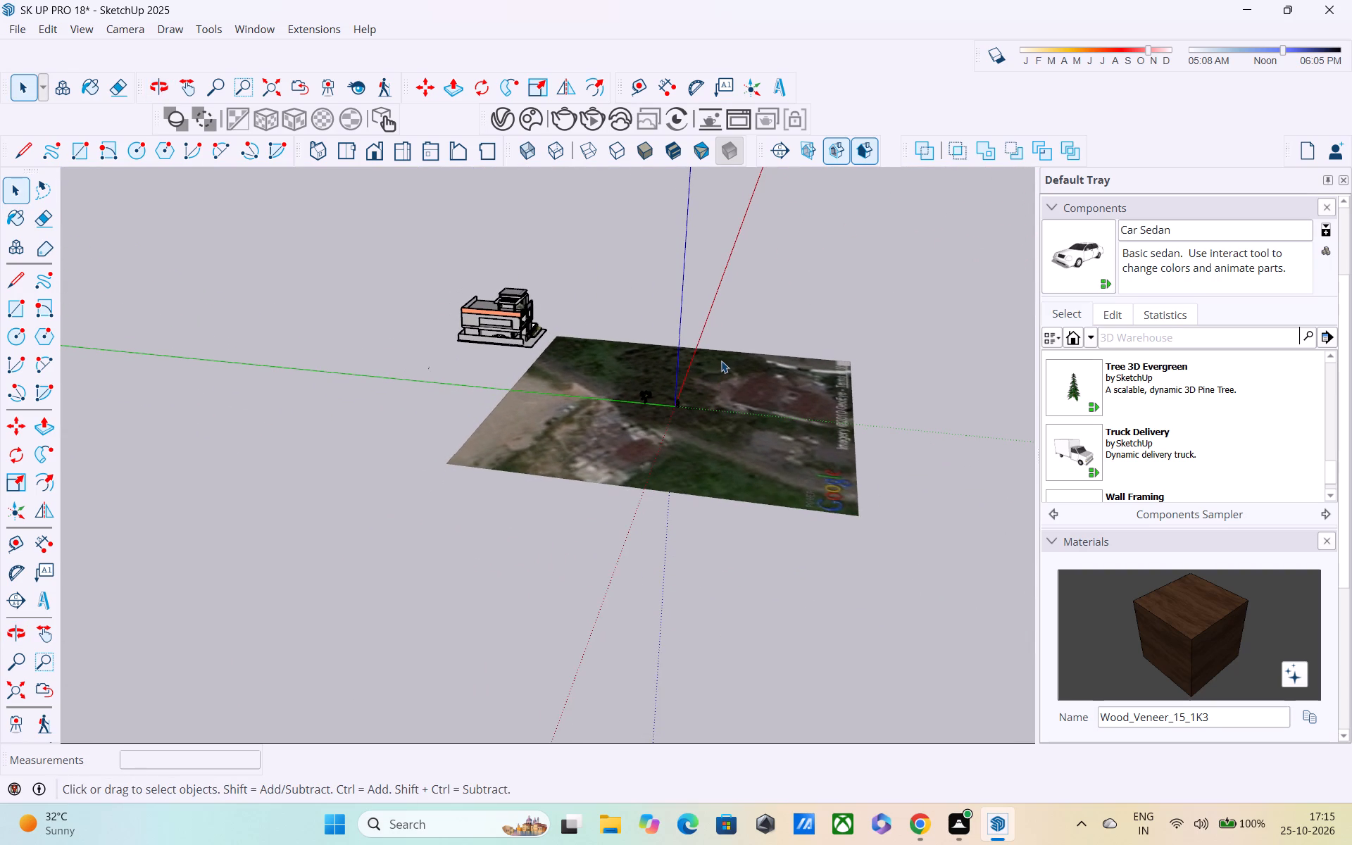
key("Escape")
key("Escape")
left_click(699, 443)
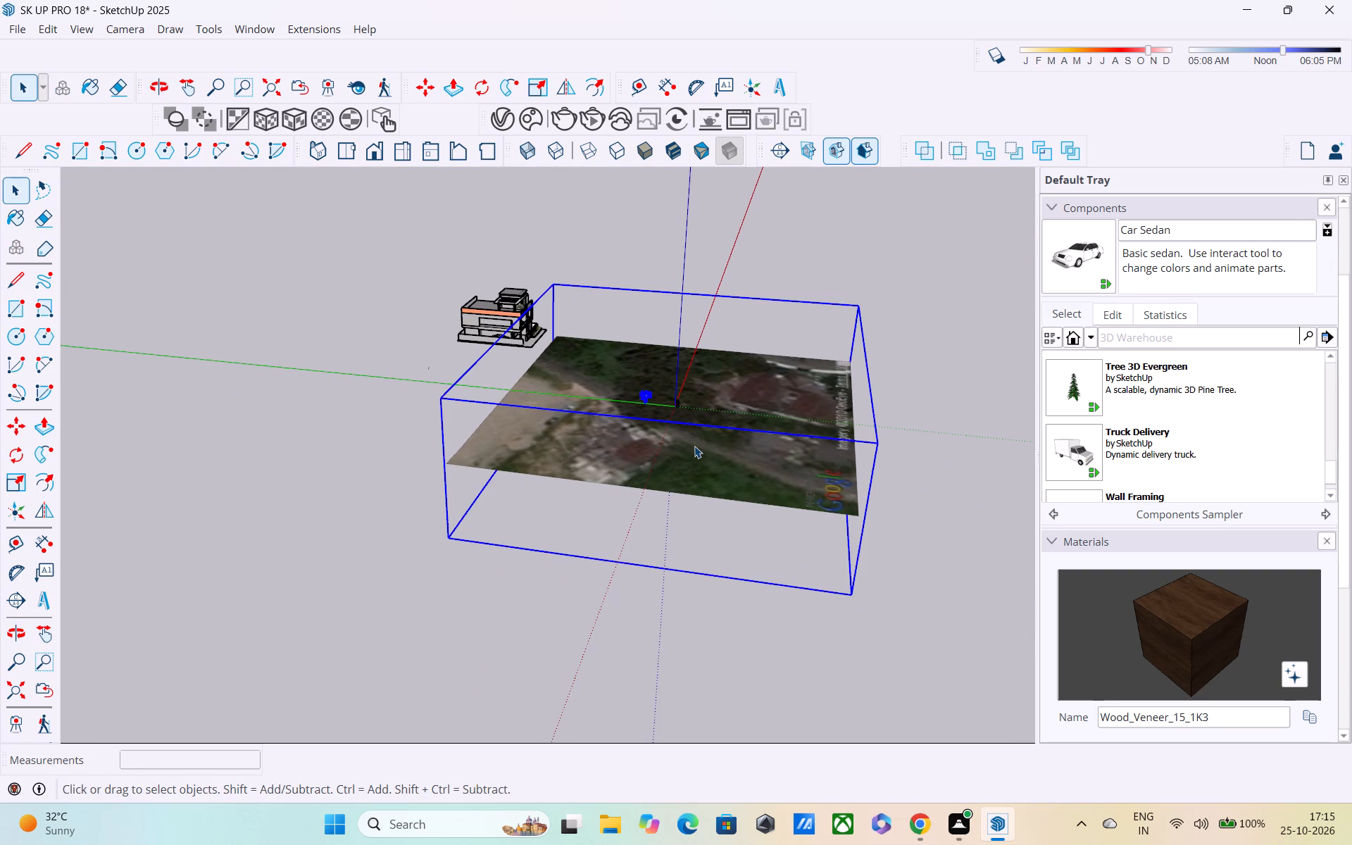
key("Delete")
Import the babana+tree model from the Downloads folder to use at the front of the house.
scroll(682, 428, "down", 2)
middle_click_drag(580, 314, 534, 314)
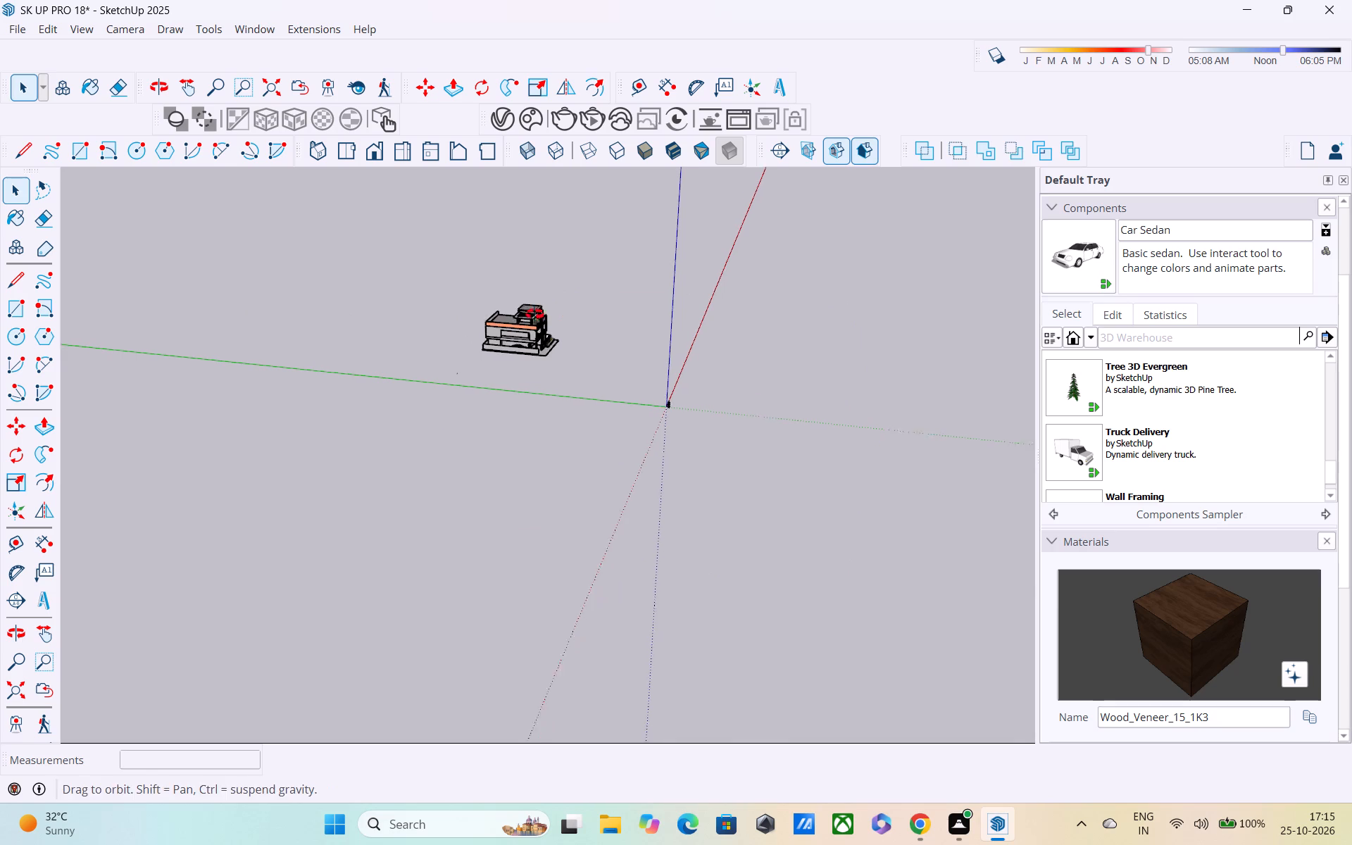
middle_click_drag(534, 314, 315, 314)
scroll(619, 356, "up", 9)
middle_click_drag(517, 355, 239, 310)
scroll(520, 289, "up", 4)
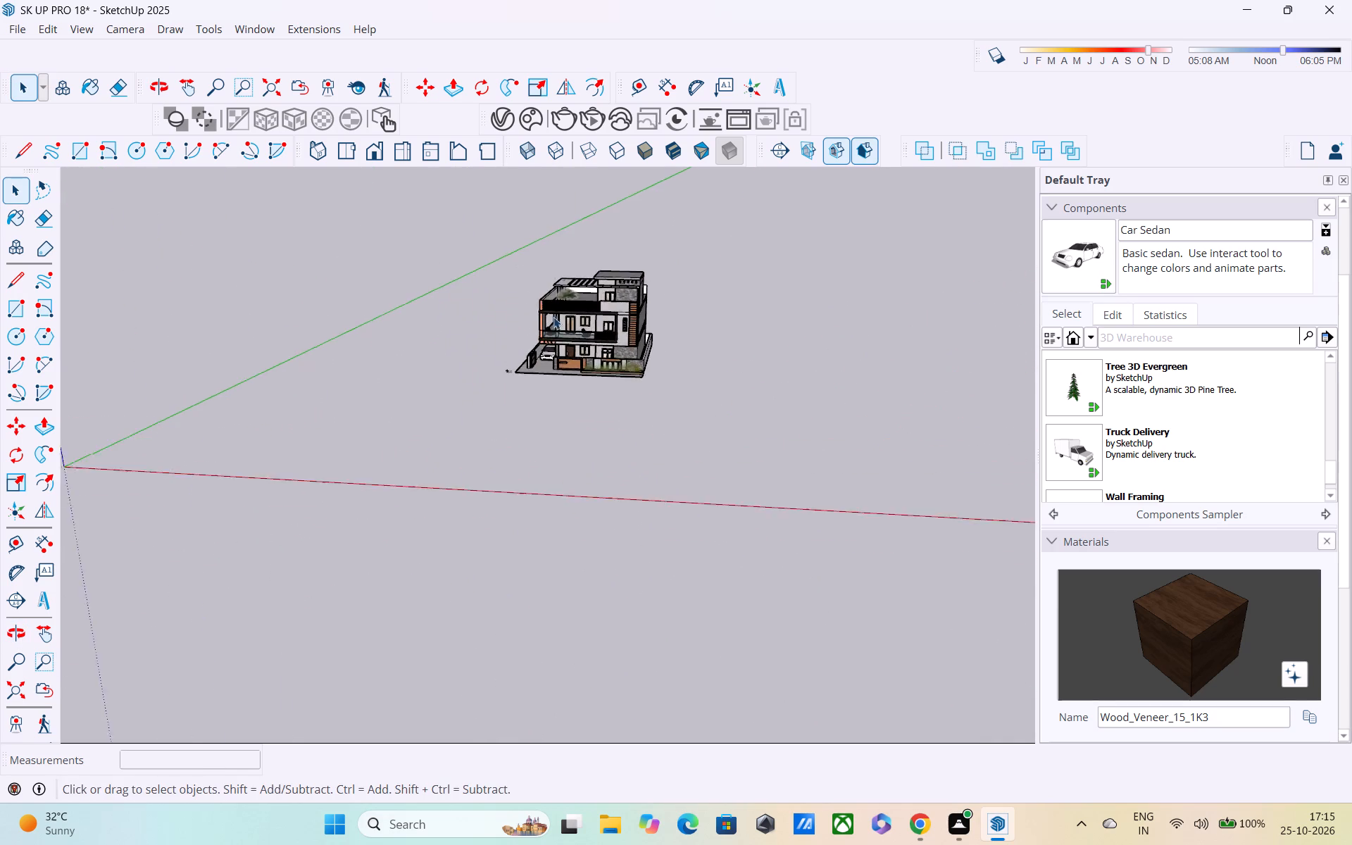
scroll(553, 317, "up", 11)
middle_click_drag(608, 398, 554, 291)
scroll(602, 374, "up", 3)
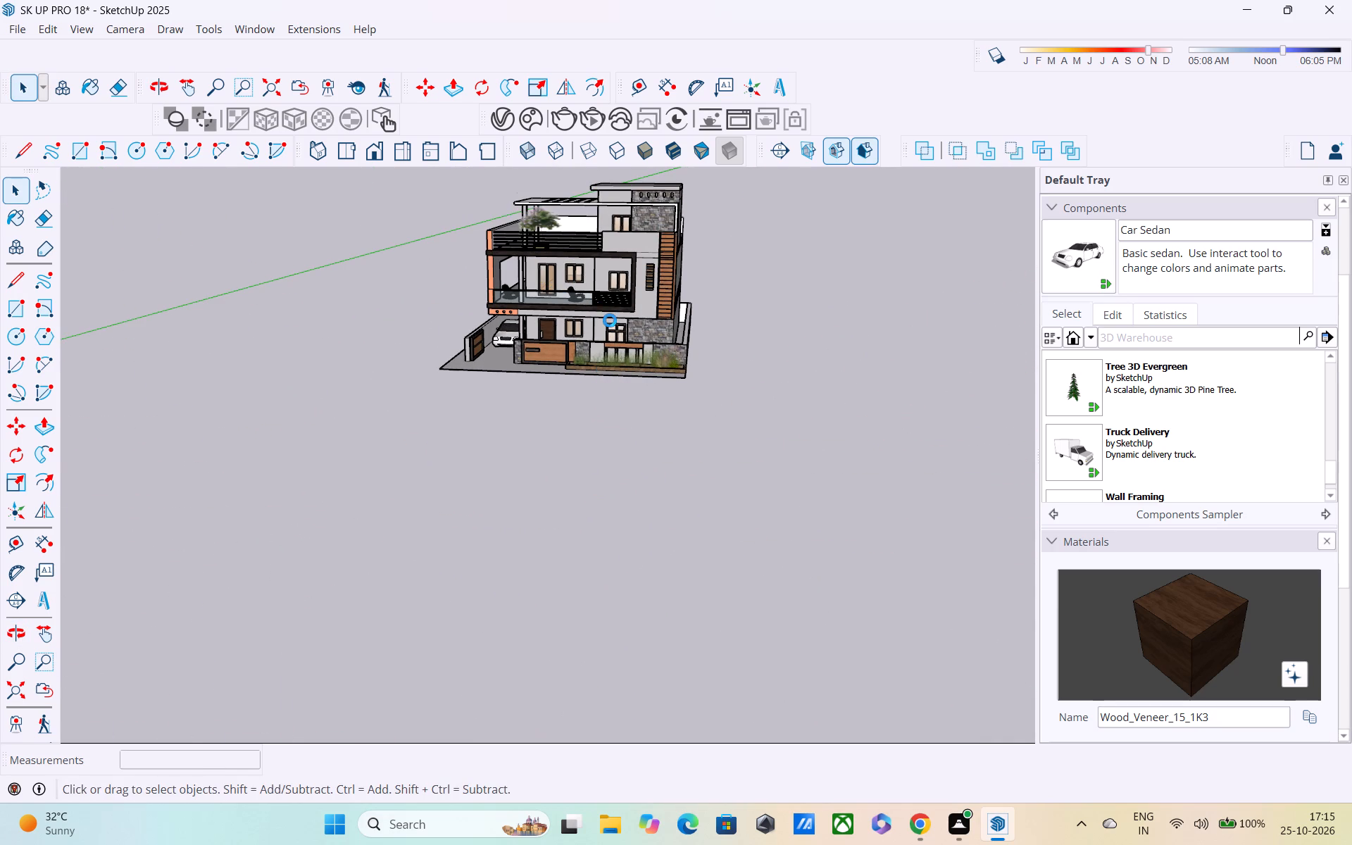
middle_click_drag(610, 320, 638, 445)
scroll(628, 303, "up", 3)
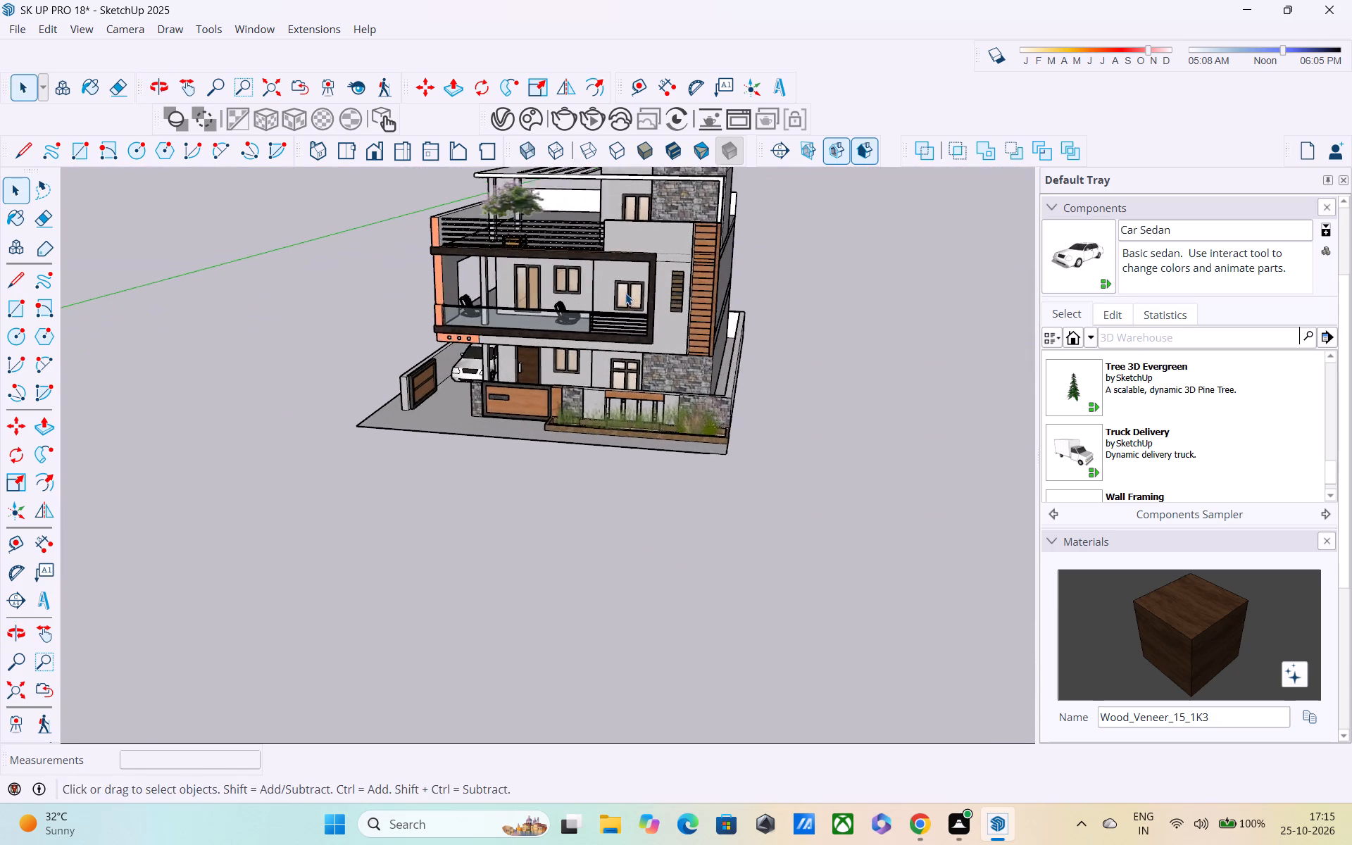
middle_click_drag(622, 305, 587, 204)
scroll(671, 401, "up", 3)
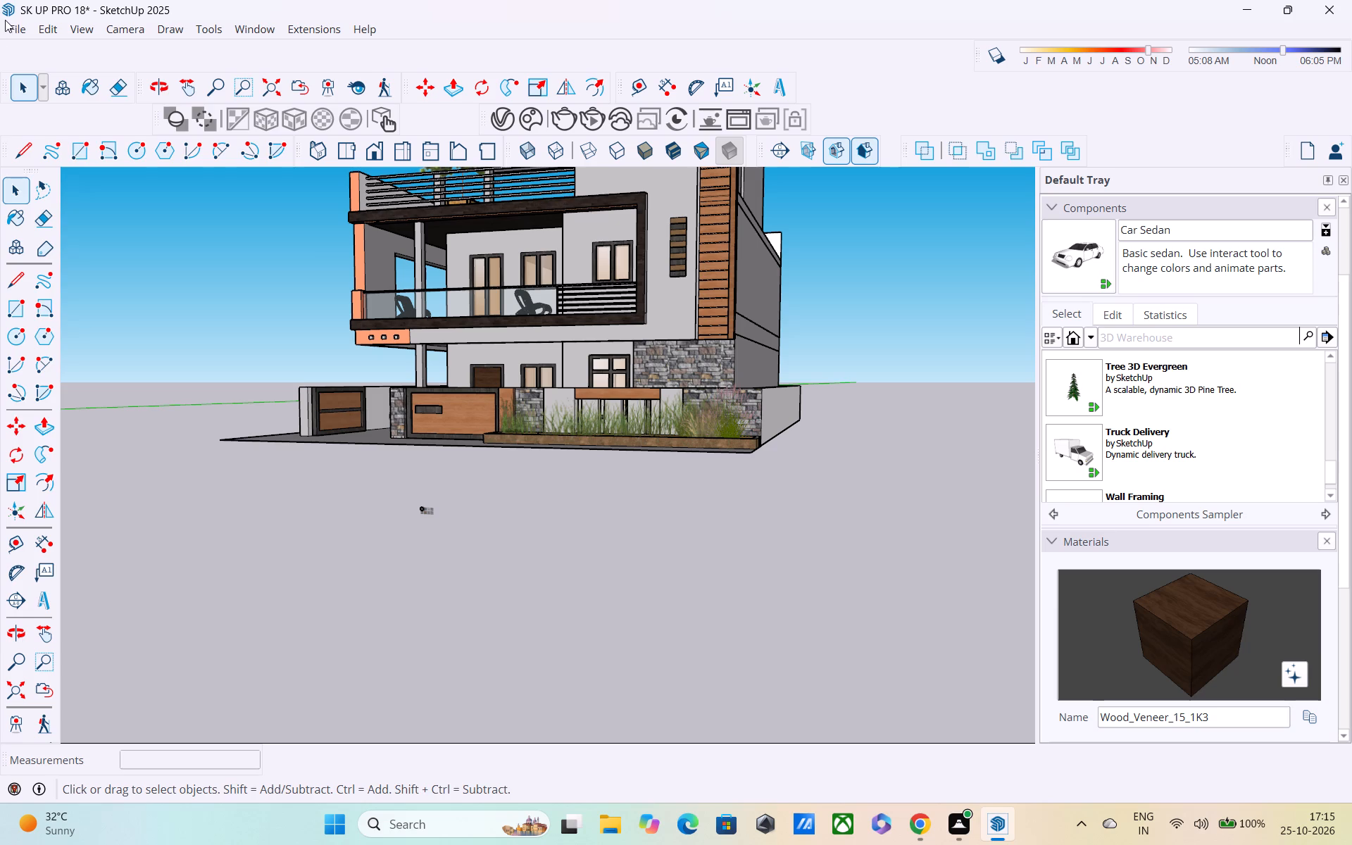
left_click(13, 25)
left_click(56, 277)
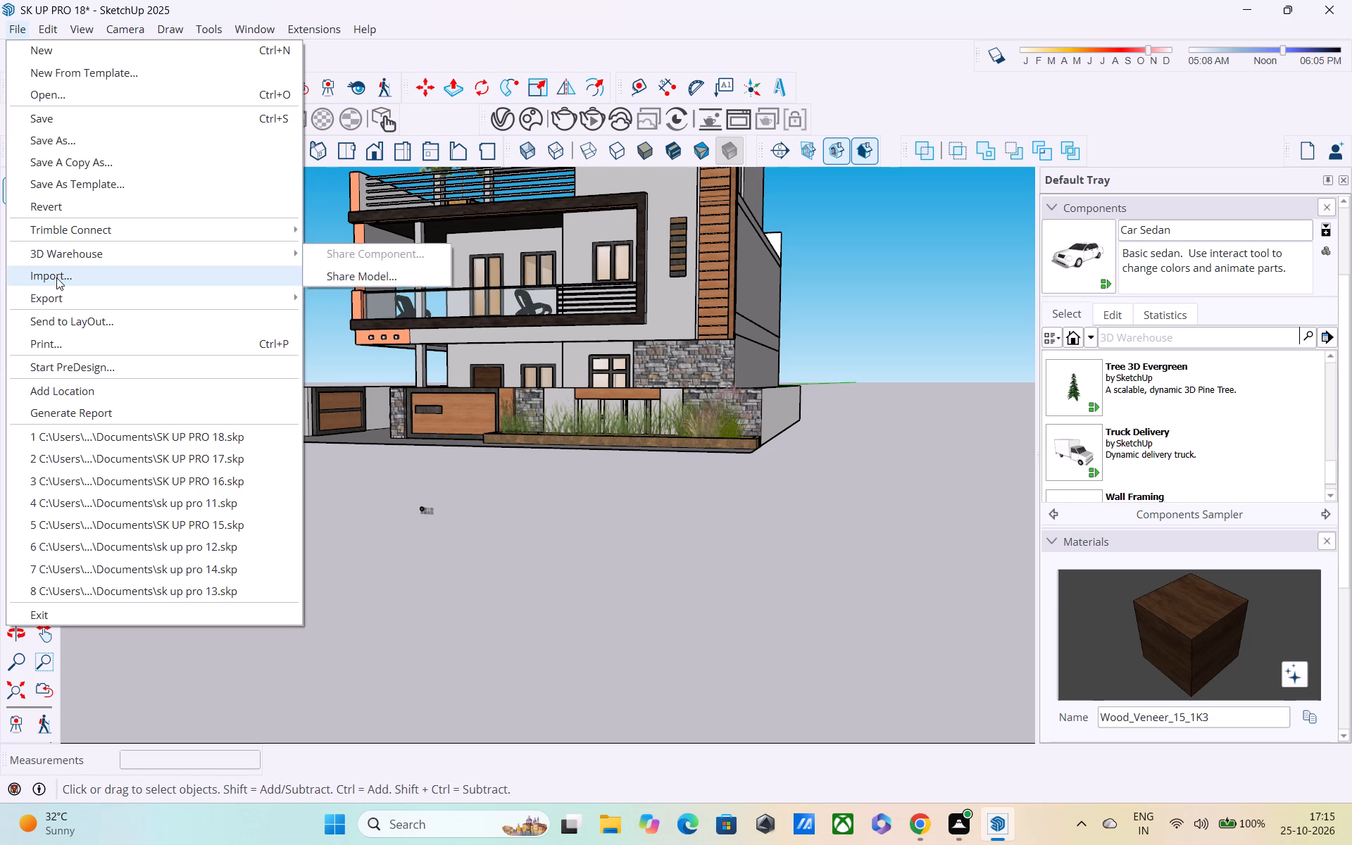
left_click(250, 189)
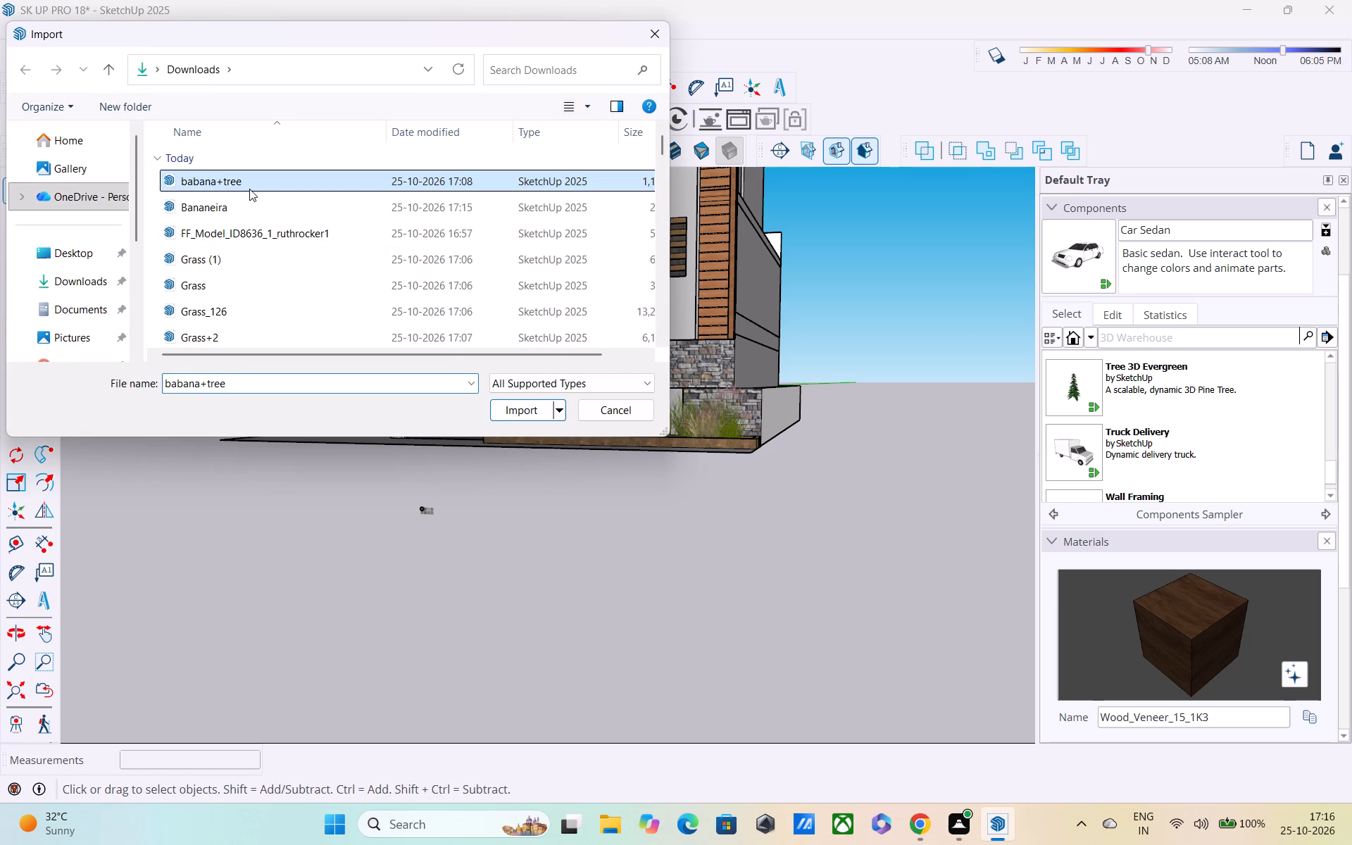
left_click(510, 412)
Place the imported banana tree at the front corner of the plot, outside the end of the wood-edged planter.
middle_click_drag(653, 400, 398, 491)
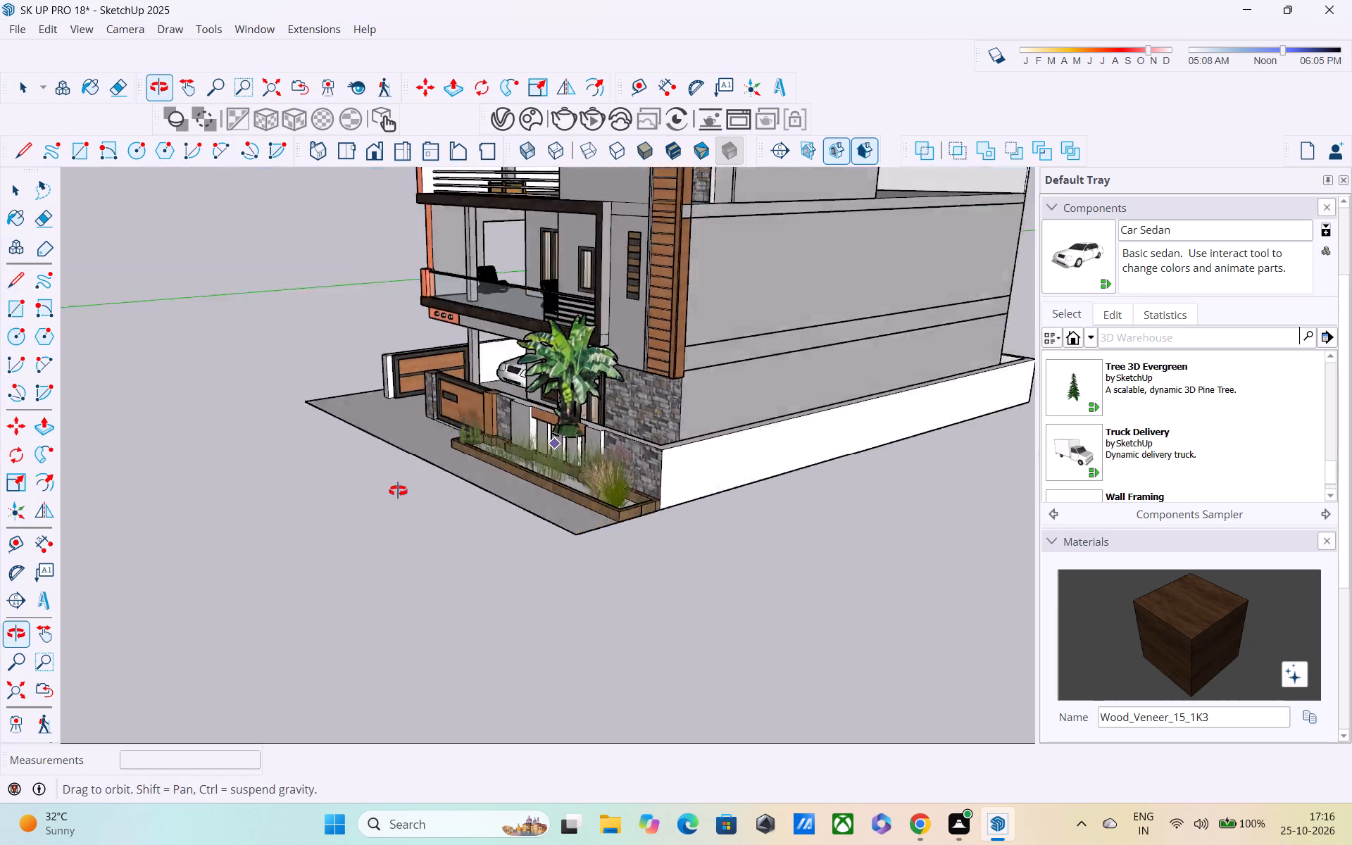
middle_click_drag(398, 491, 308, 508)
scroll(573, 475, "up", 7)
middle_click_drag(551, 480, 437, 527)
scroll(484, 518, "up", 2)
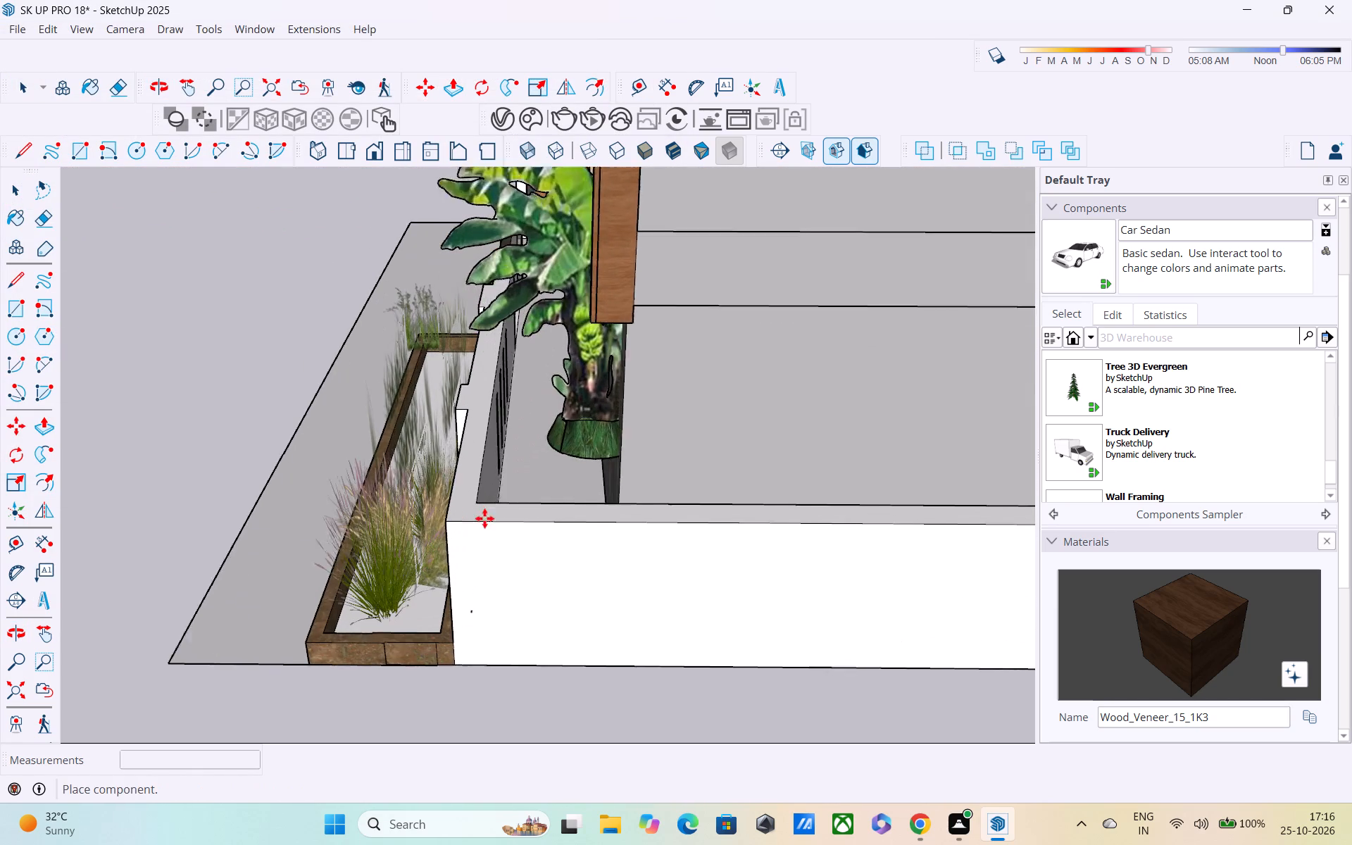
scroll(484, 518, "up", 3)
middle_click_drag(461, 492, 446, 608)
scroll(472, 624, "up", 3)
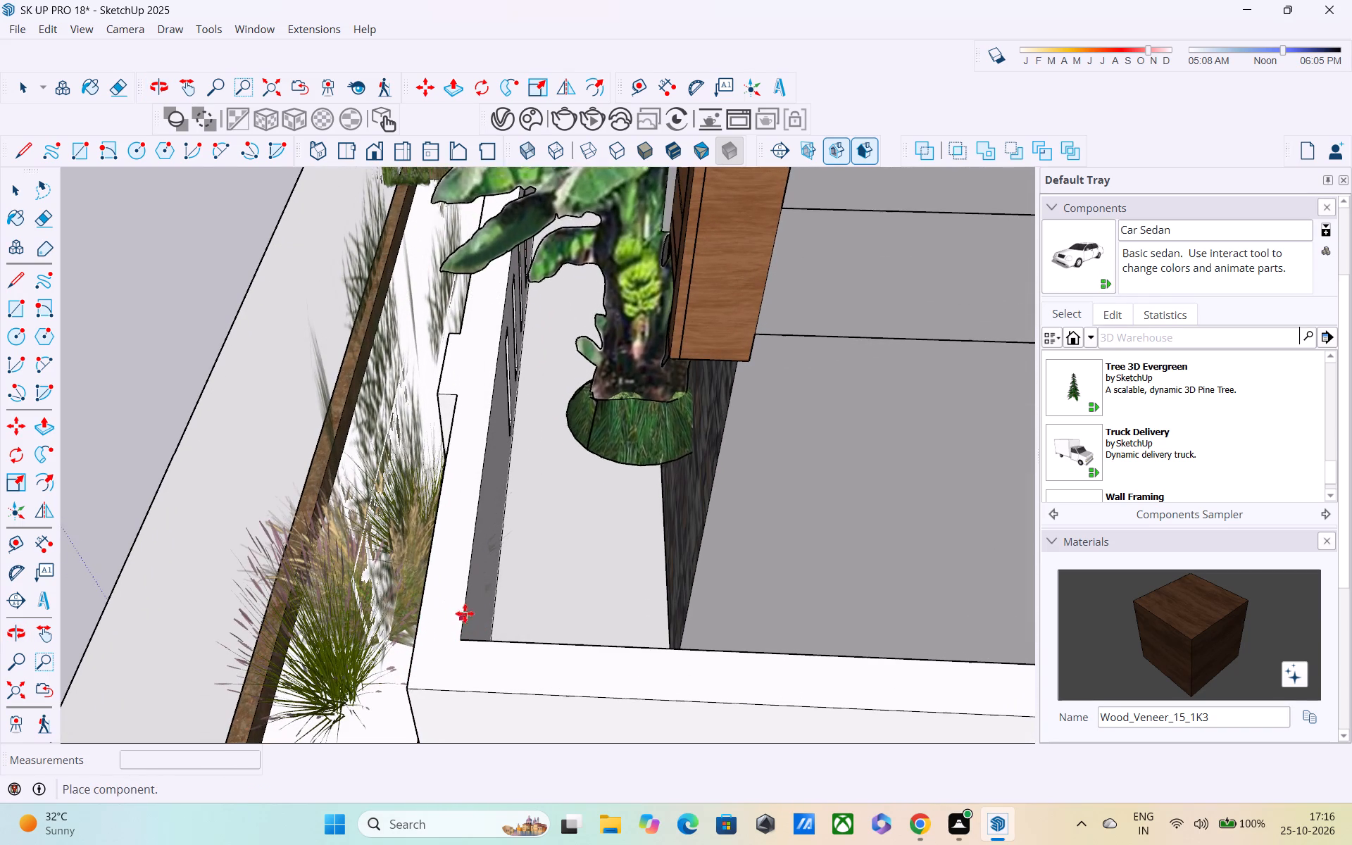
middle_click_drag(442, 644, 329, 639)
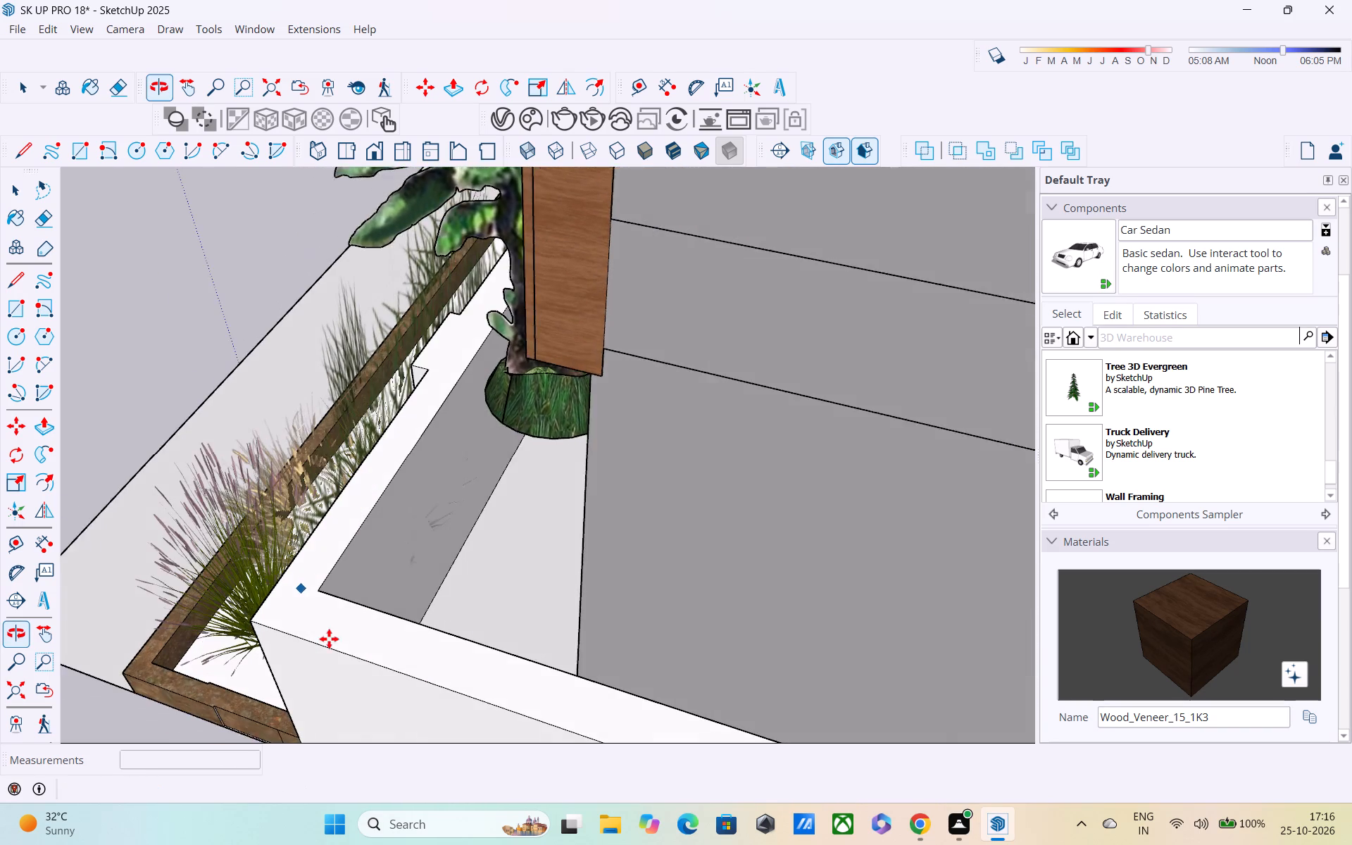
scroll(329, 639, "up", 1)
scroll(276, 728, "up", 1)
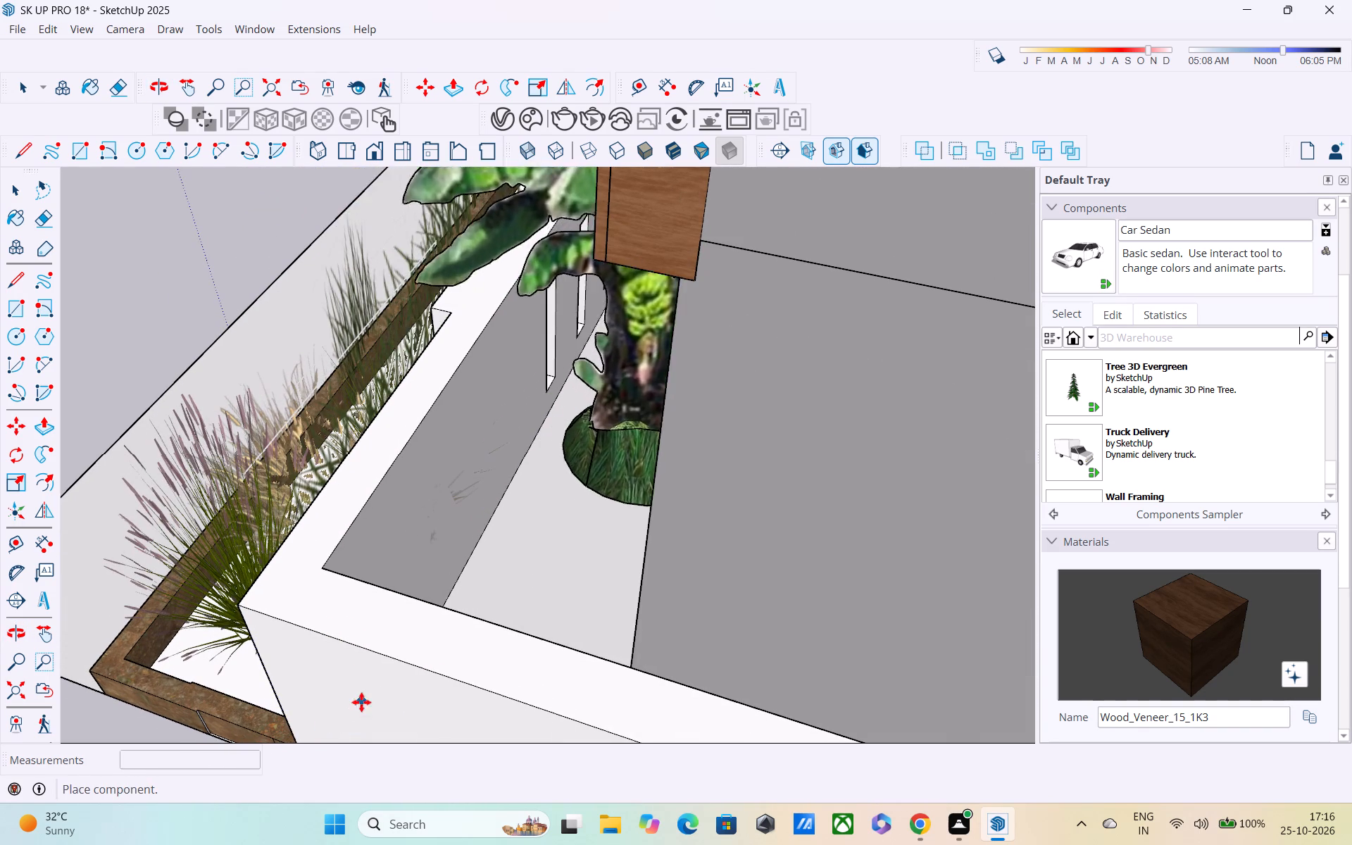
middle_click_drag(336, 751, 458, 698)
middle_click_drag(389, 626, 513, 607)
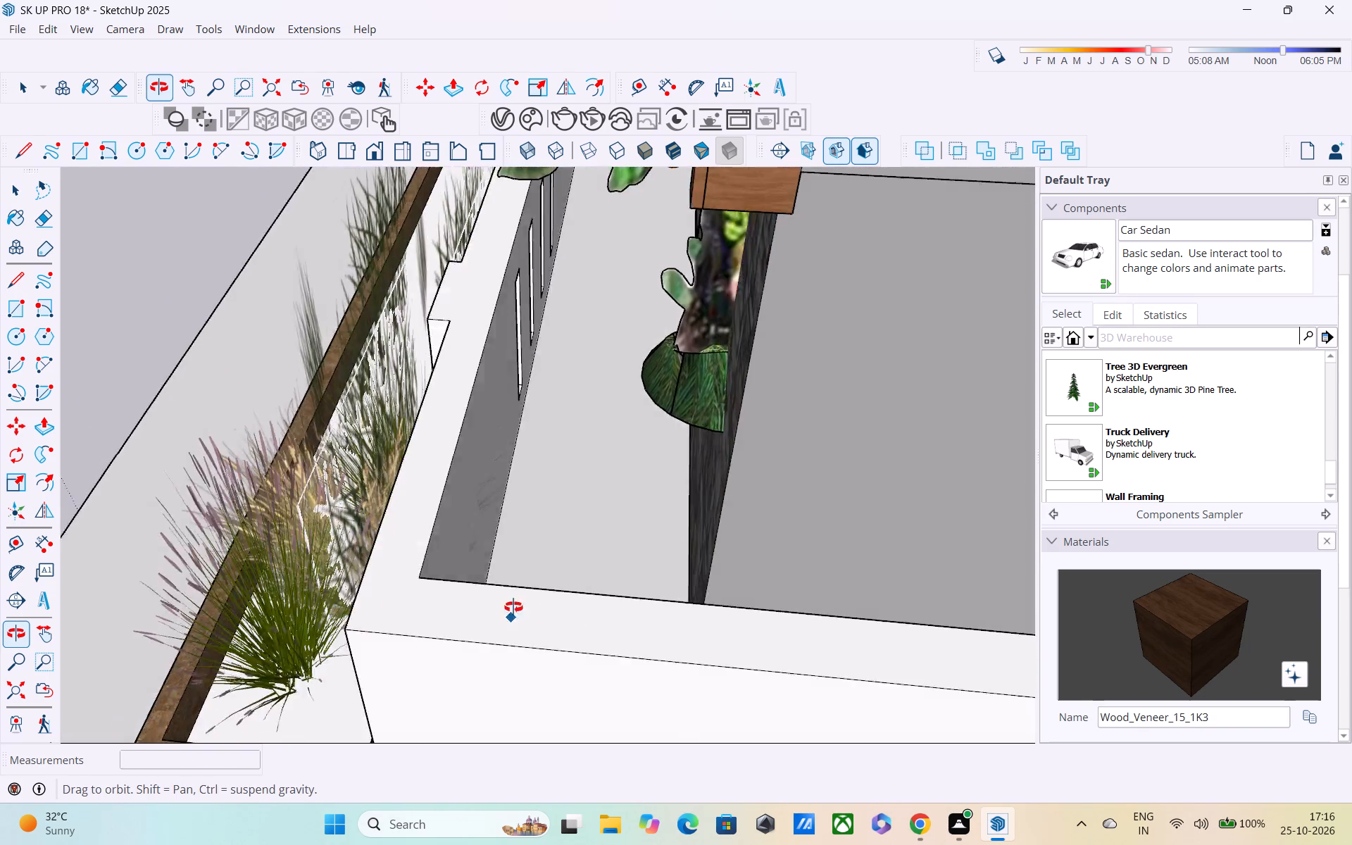
middle_click_drag(513, 607, 622, 612)
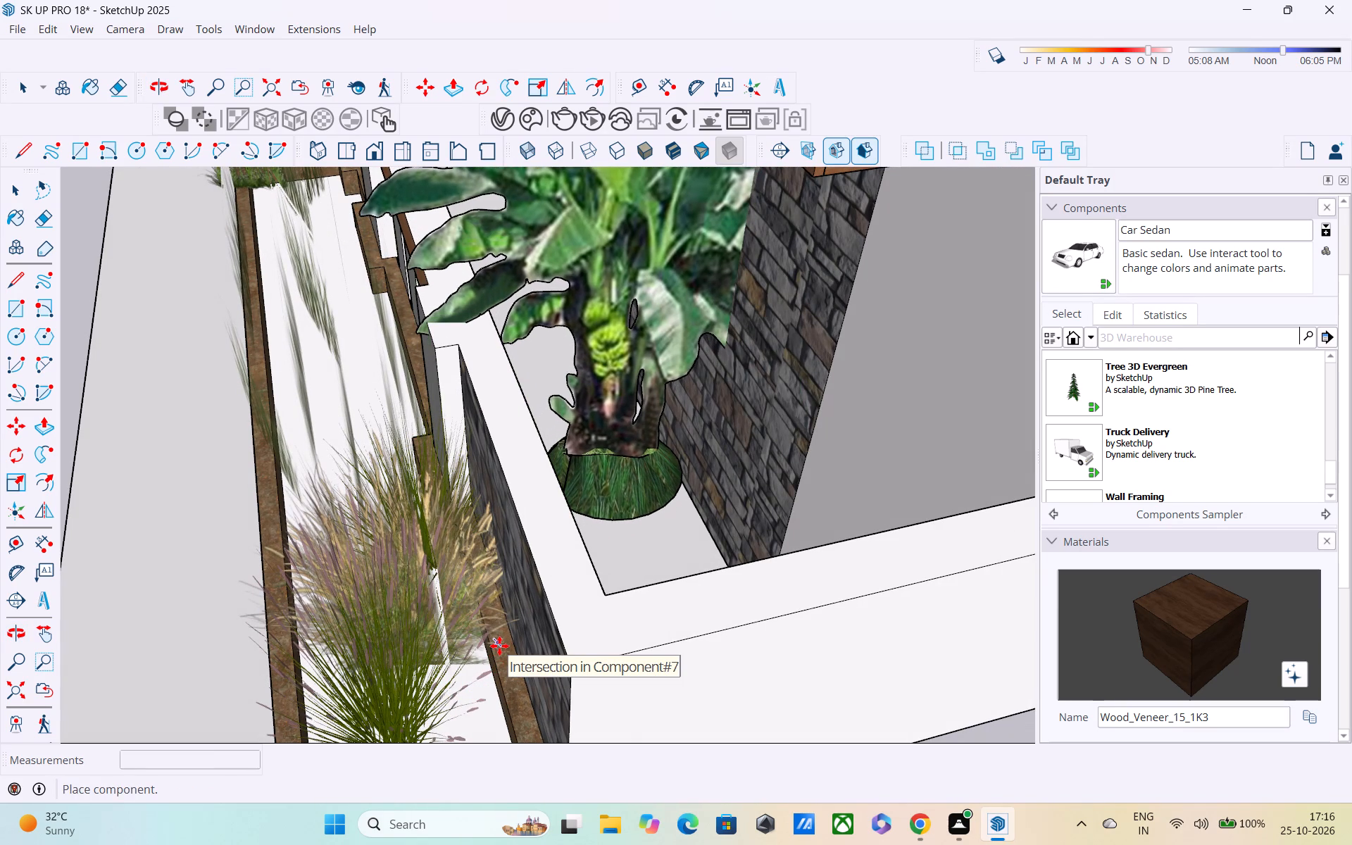
middle_click_drag(522, 658, 451, 841, "shift")
middle_click_drag(450, 836, 442, 666)
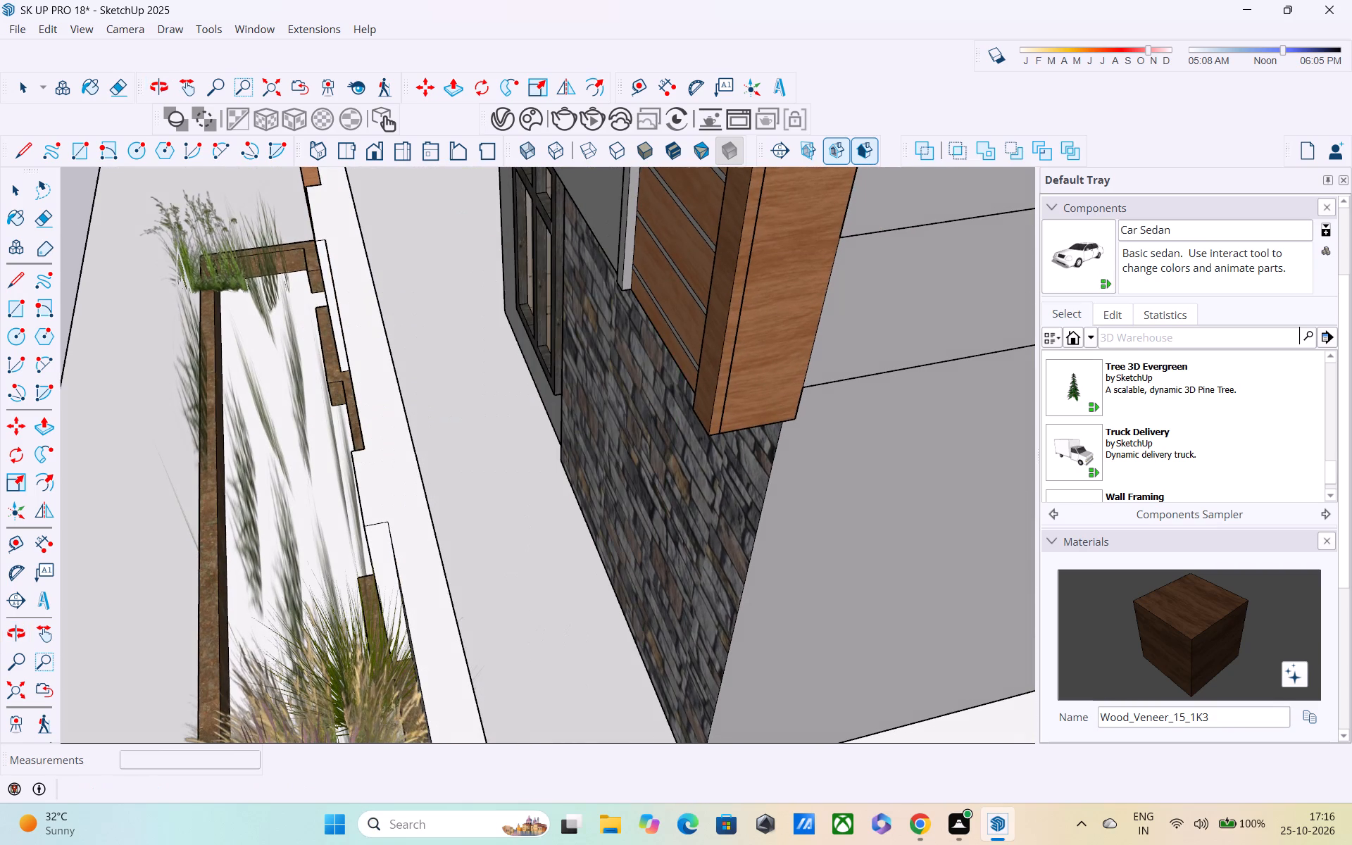
middle_click_drag(442, 666, 442, 649)
middle_click_drag(512, 723, 477, 541, "shift")
middle_click_drag(411, 627, 419, 680, "shift")
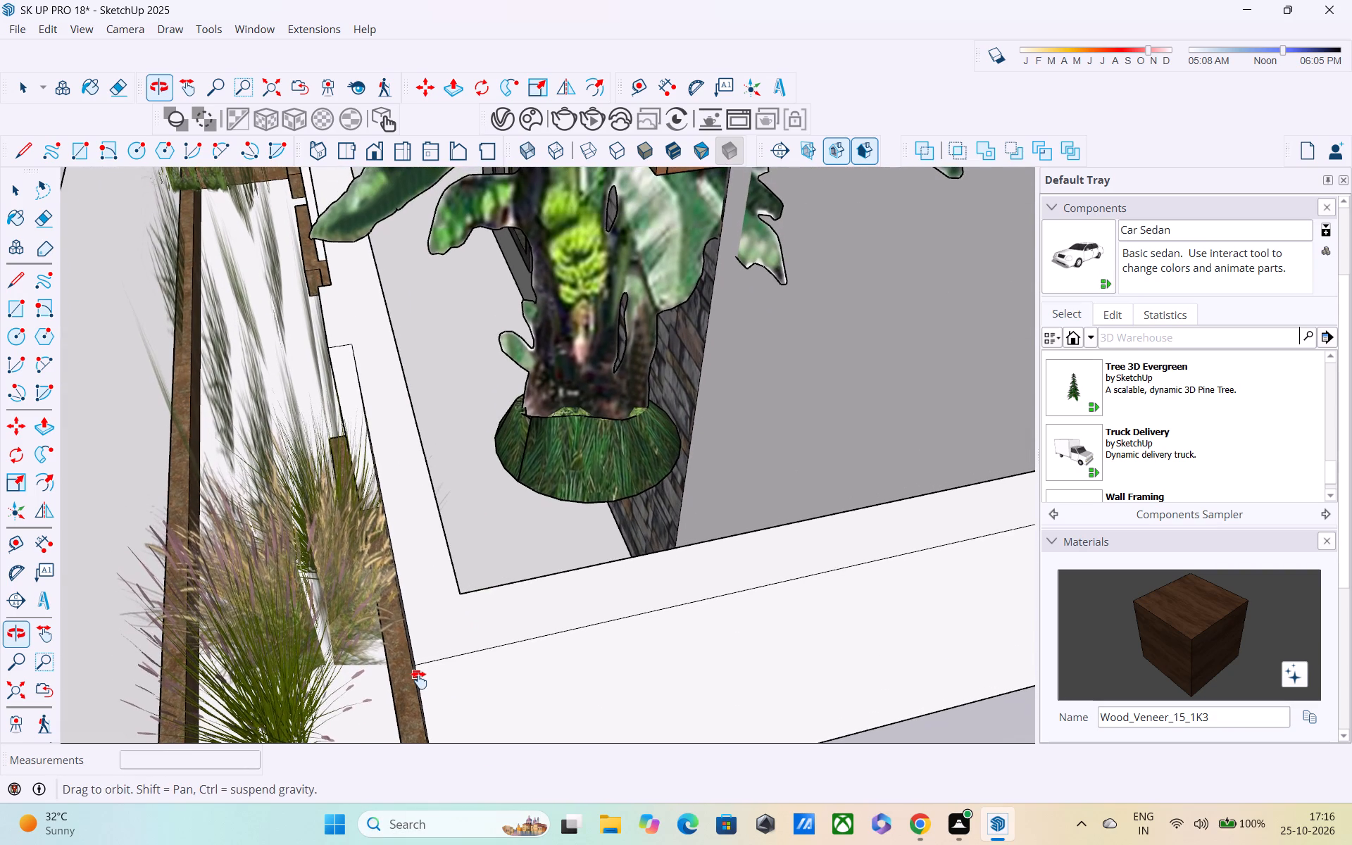
middle_click_drag(419, 680, 394, 711, "shift")
middle_click_drag(381, 725, 349, 768)
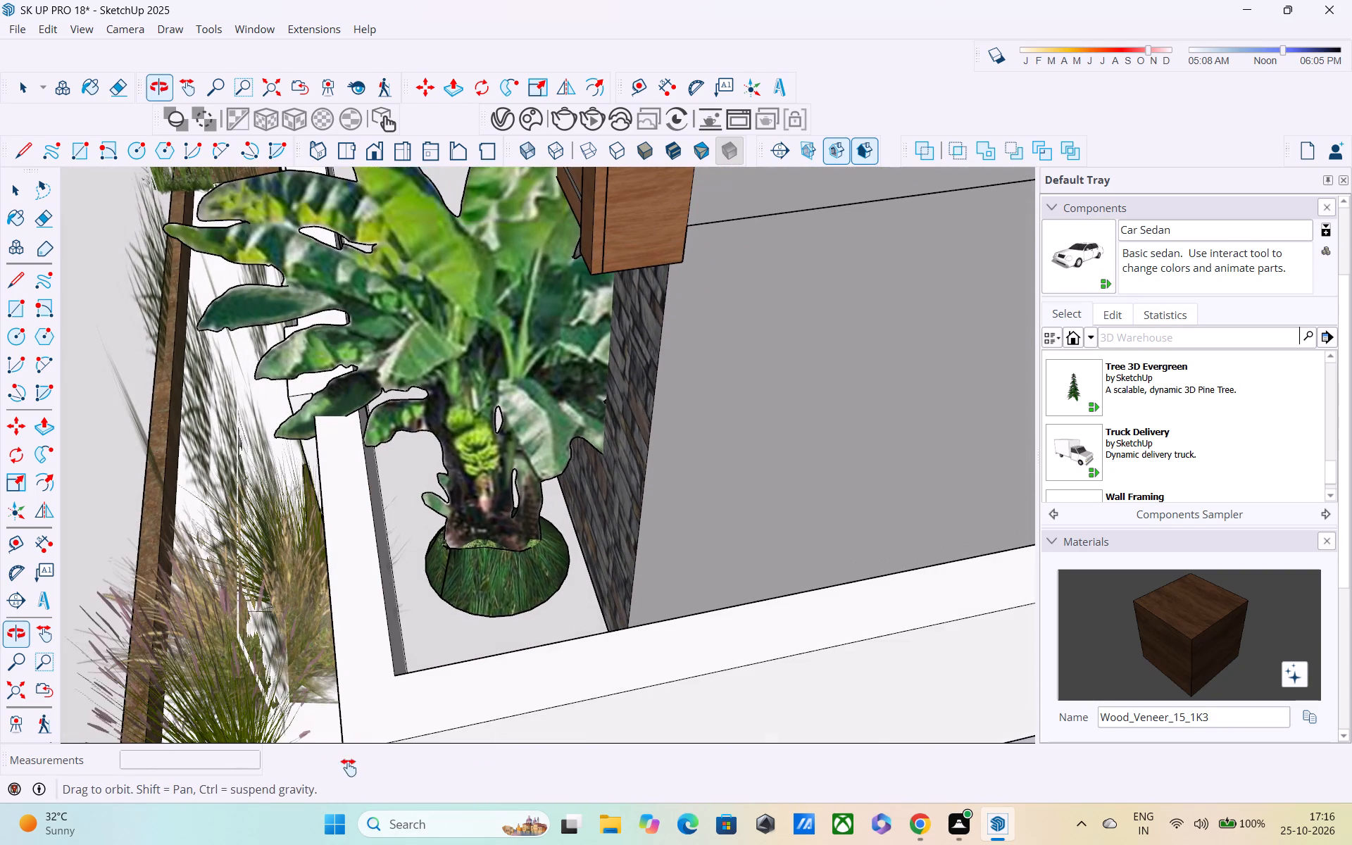
middle_click_drag(349, 768, 349, 760)
scroll(344, 768, "up", 2)
scroll(402, 763, "up", 1)
middle_click_drag(411, 701, 444, 603, "shift")
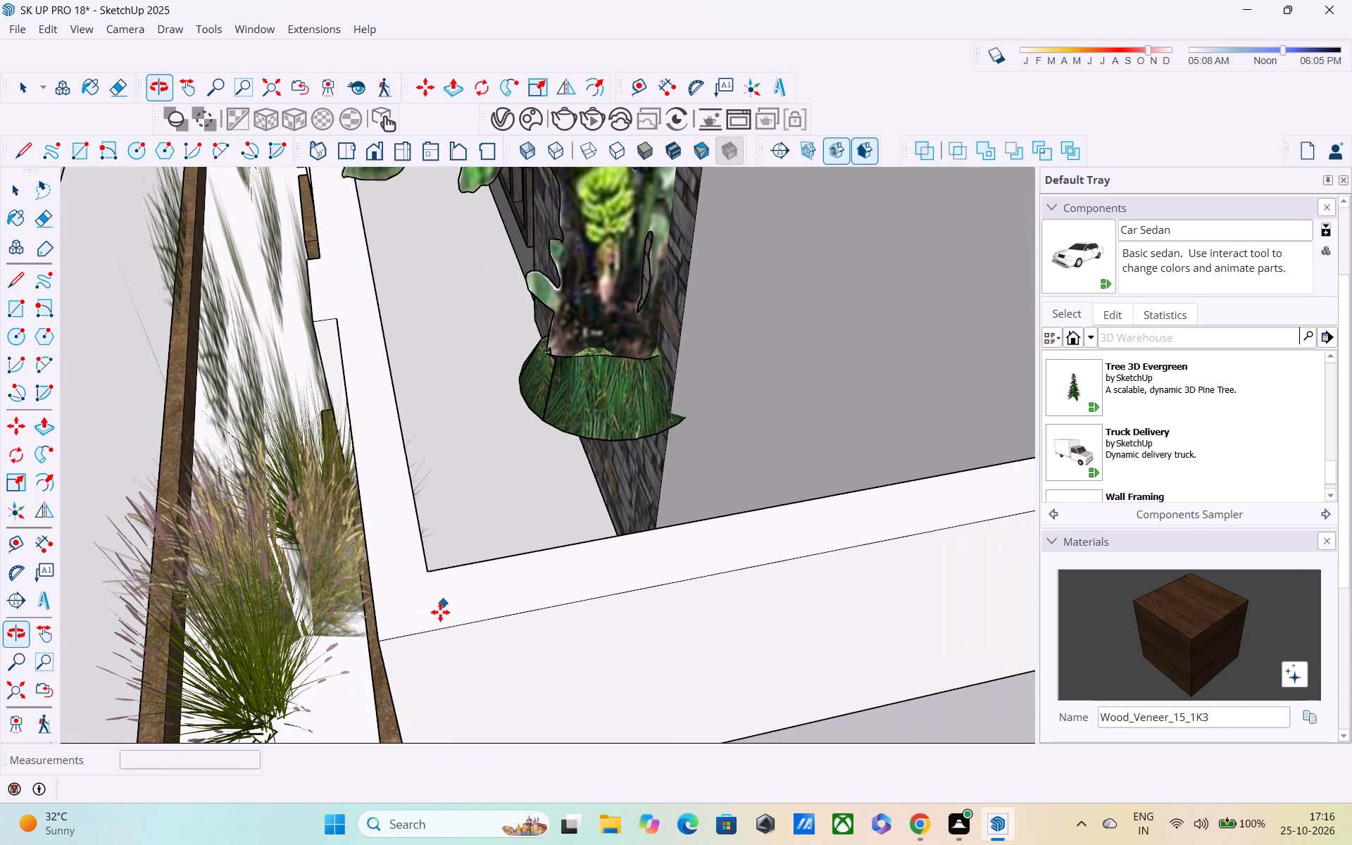
middle_click_drag(395, 698, 583, 708)
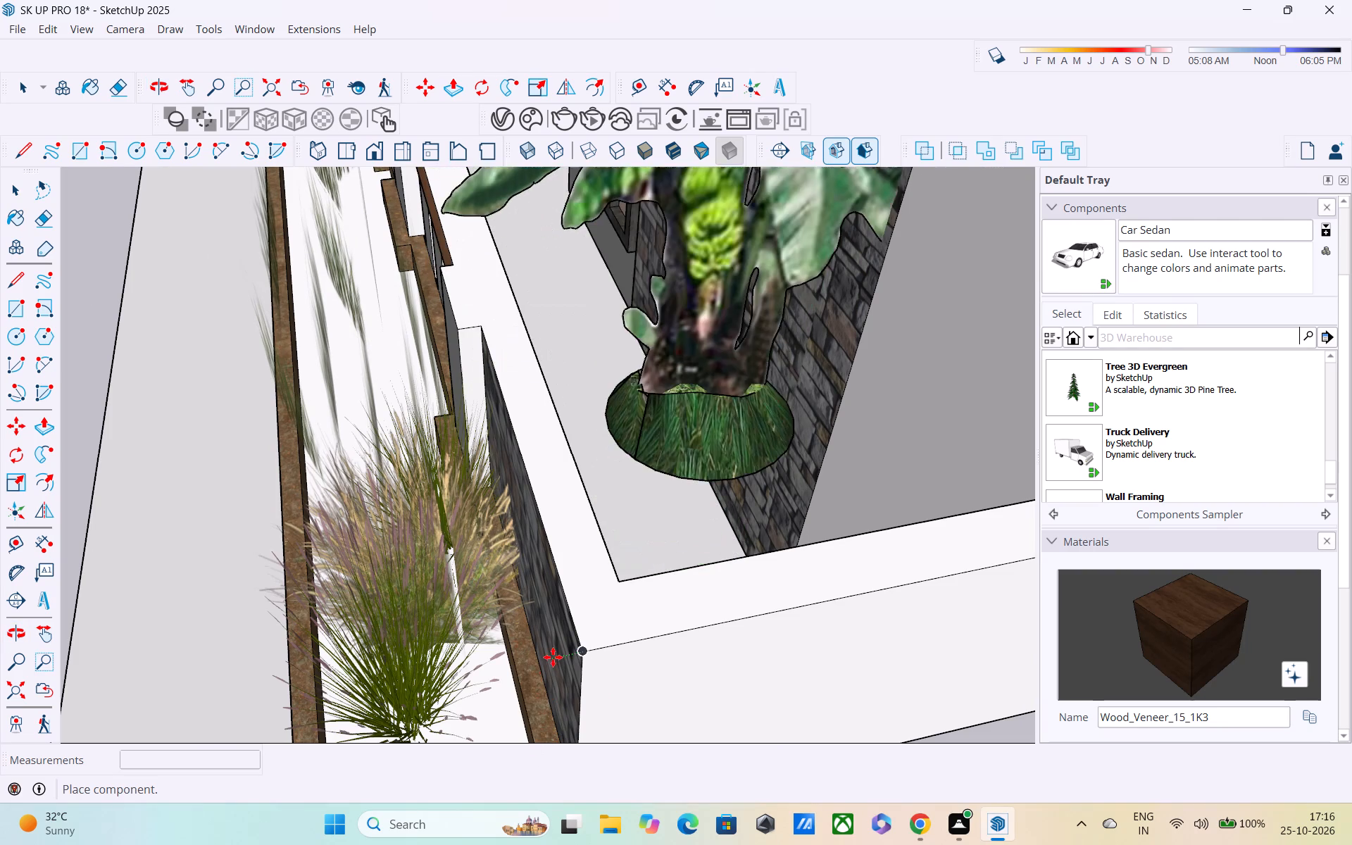
middle_click_drag(551, 664, 589, 728)
middle_click_drag(512, 734, 689, 577, "shift")
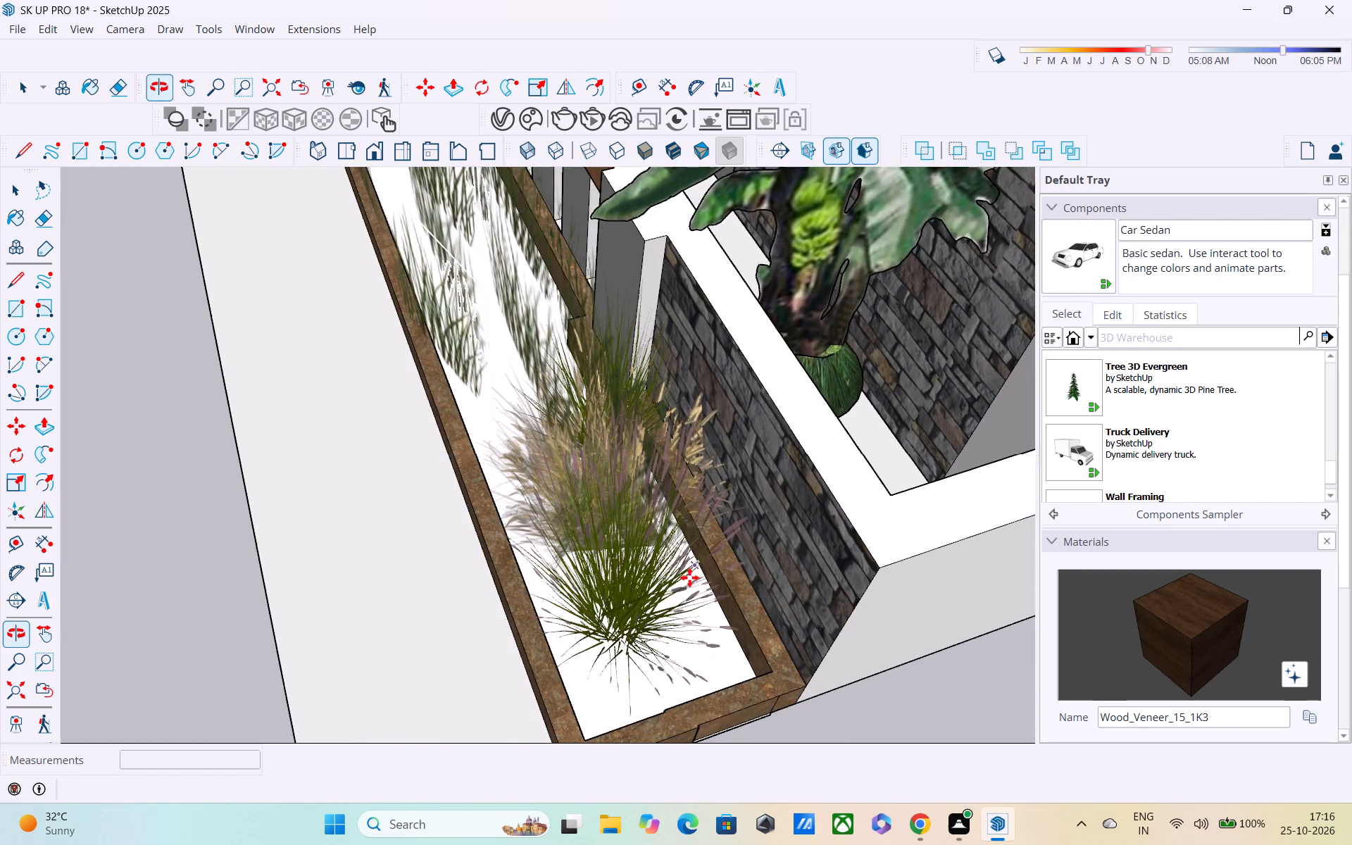
scroll(639, 622, "down", 3)
middle_click_drag(491, 737, 770, 528)
left_click(613, 658)
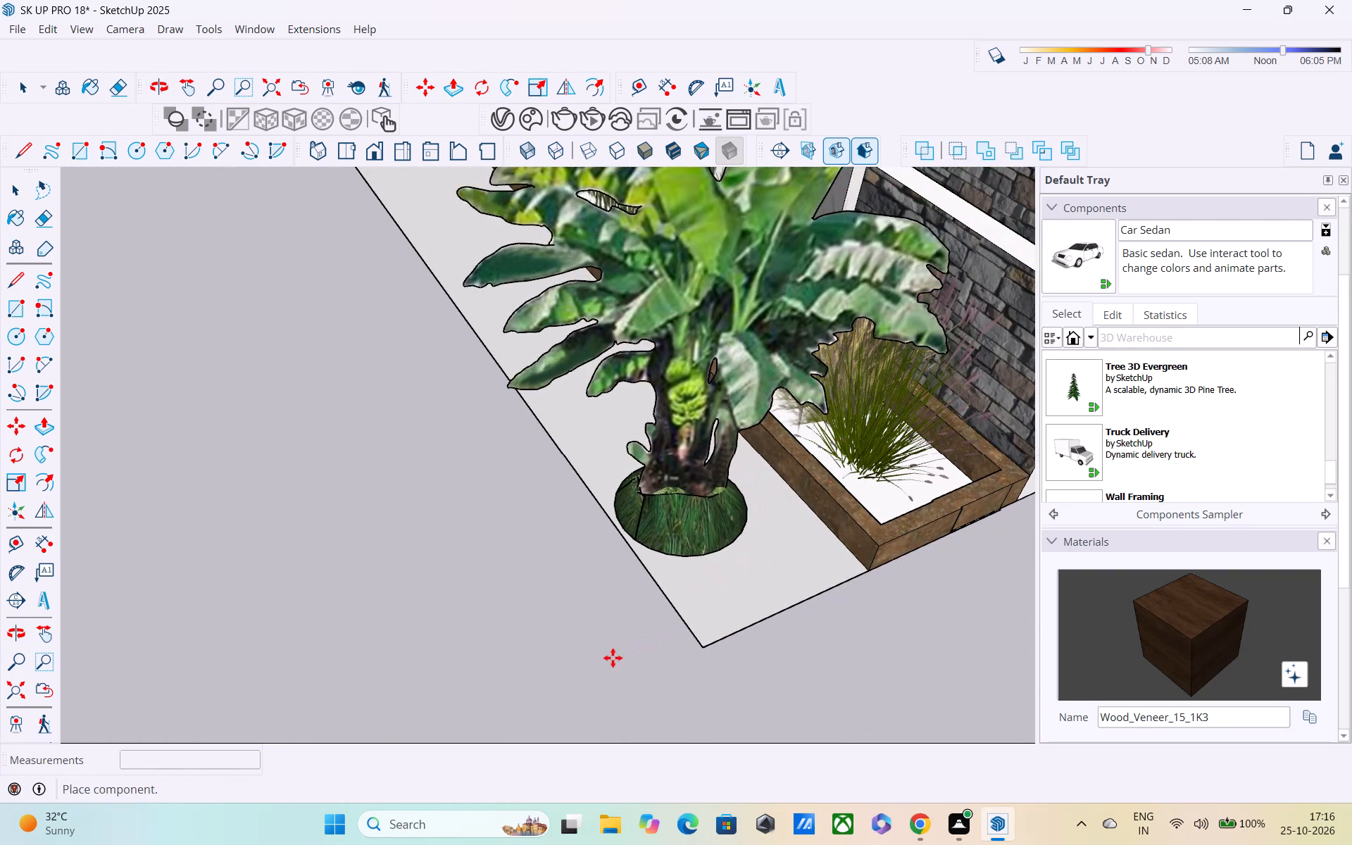
Move the banana tree about 10' 8 1/2" into the strip between the front compound wall and the stone-clad house wall.
middle_click_drag(672, 656, 885, 520)
scroll(885, 520, "up", 1)
scroll(885, 519, "down", 4)
scroll(828, 555, "down", 3)
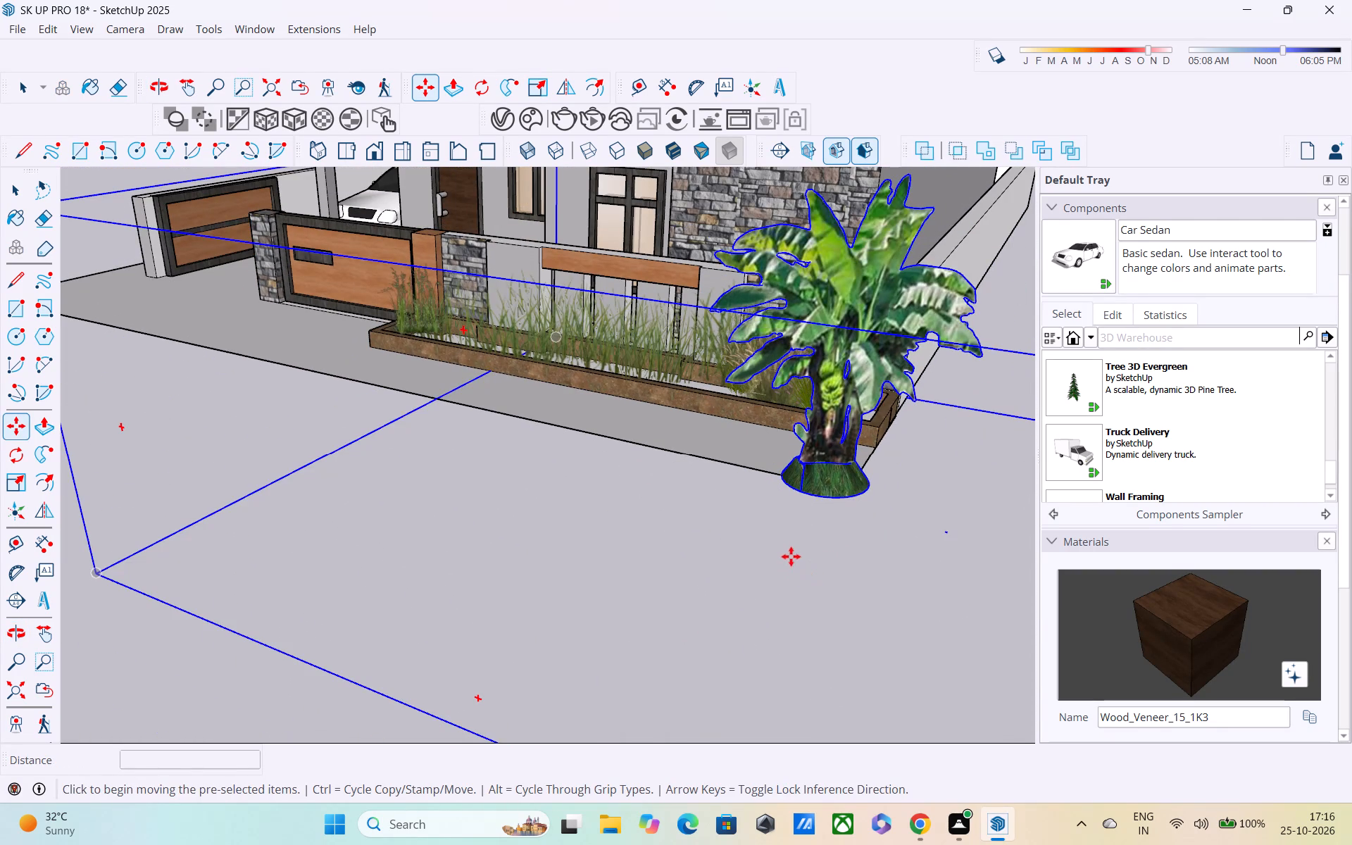
key("n")
left_click(801, 489)
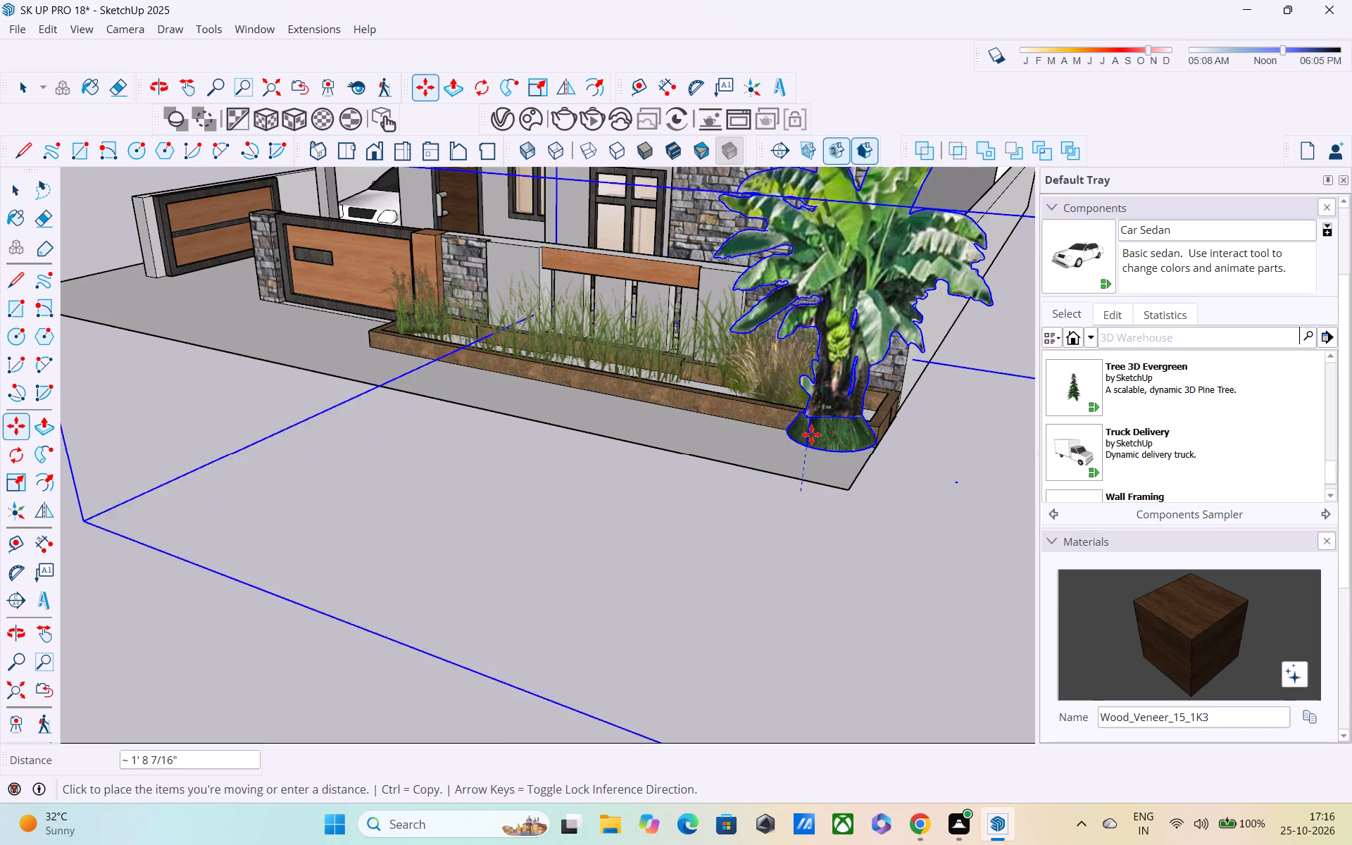
middle_click_drag(822, 341, 331, 539)
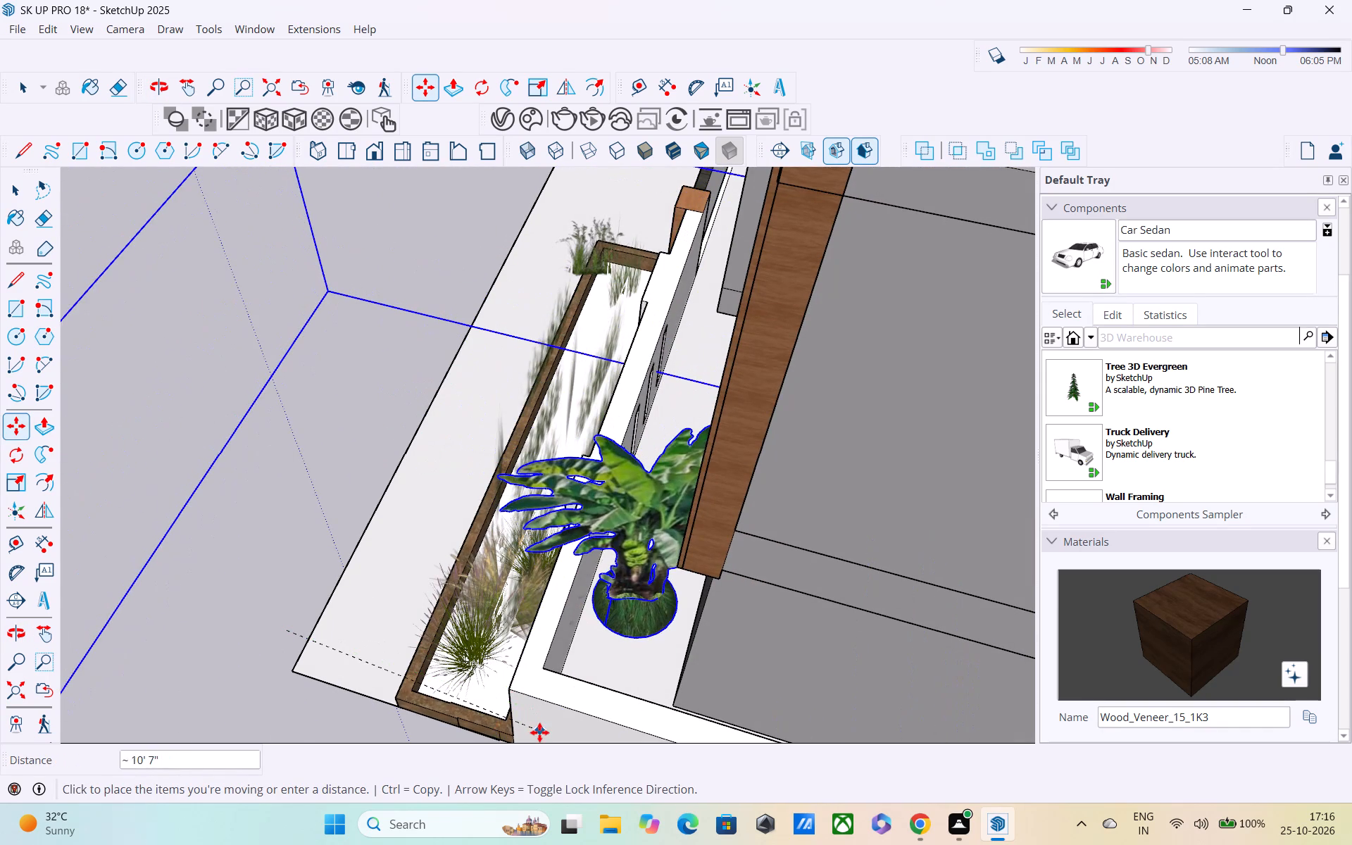
left_click(564, 722)
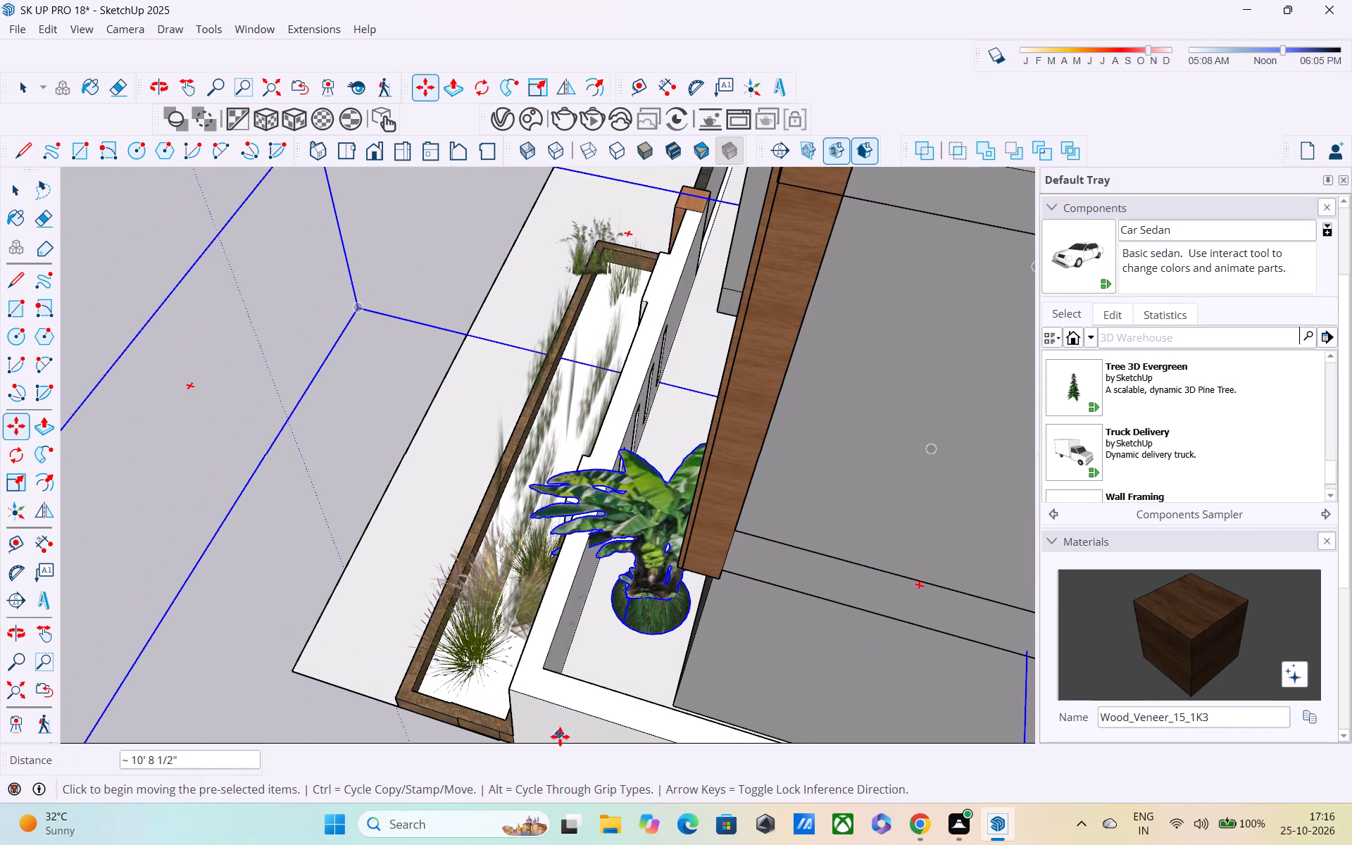
middle_click_drag(574, 725, 668, 521)
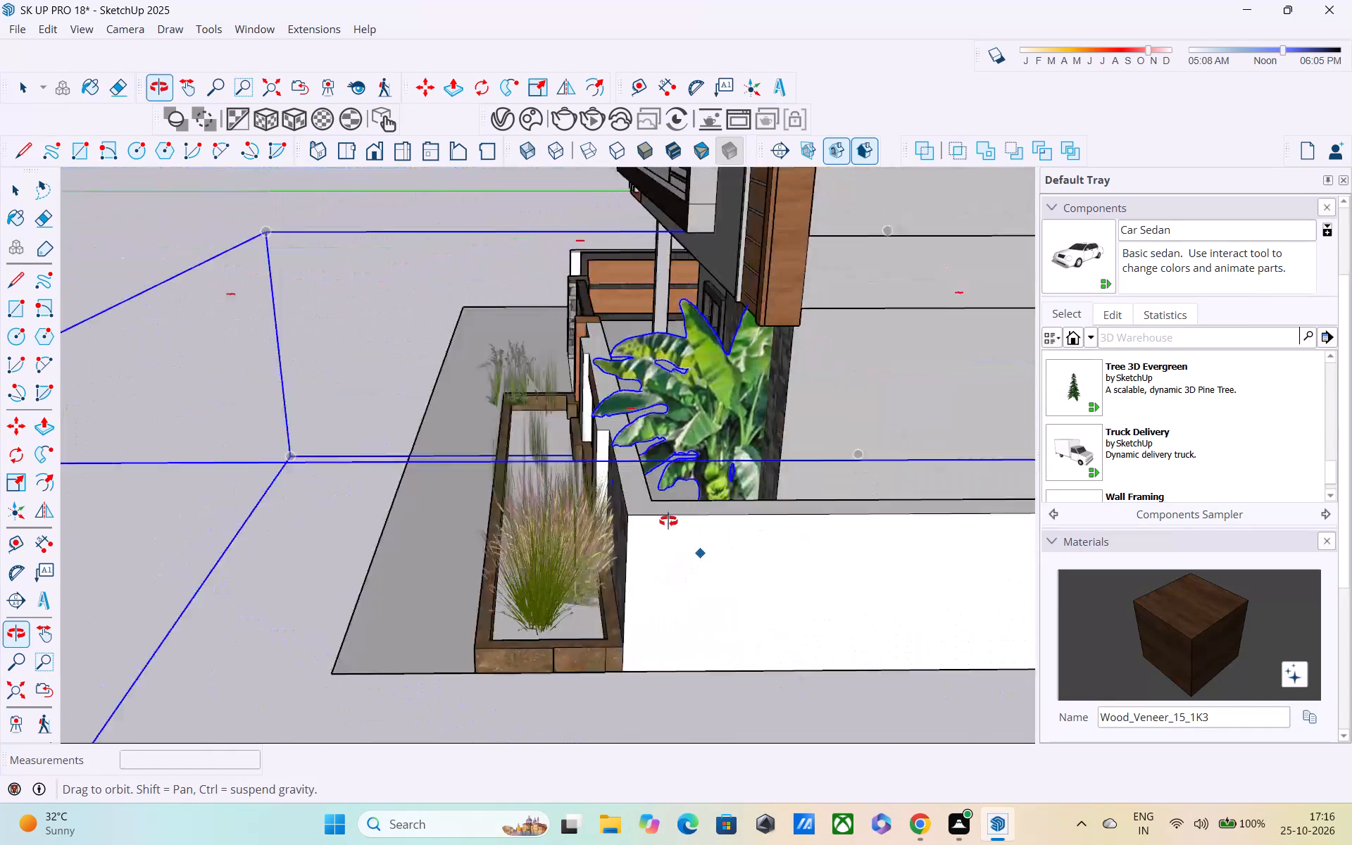
Move the banana tree about 3' 7" along the strip between the front compound wall and the stone-clad house wall.
middle_click_drag(668, 521, 543, 559)
middle_click_drag(572, 537, 793, 642)
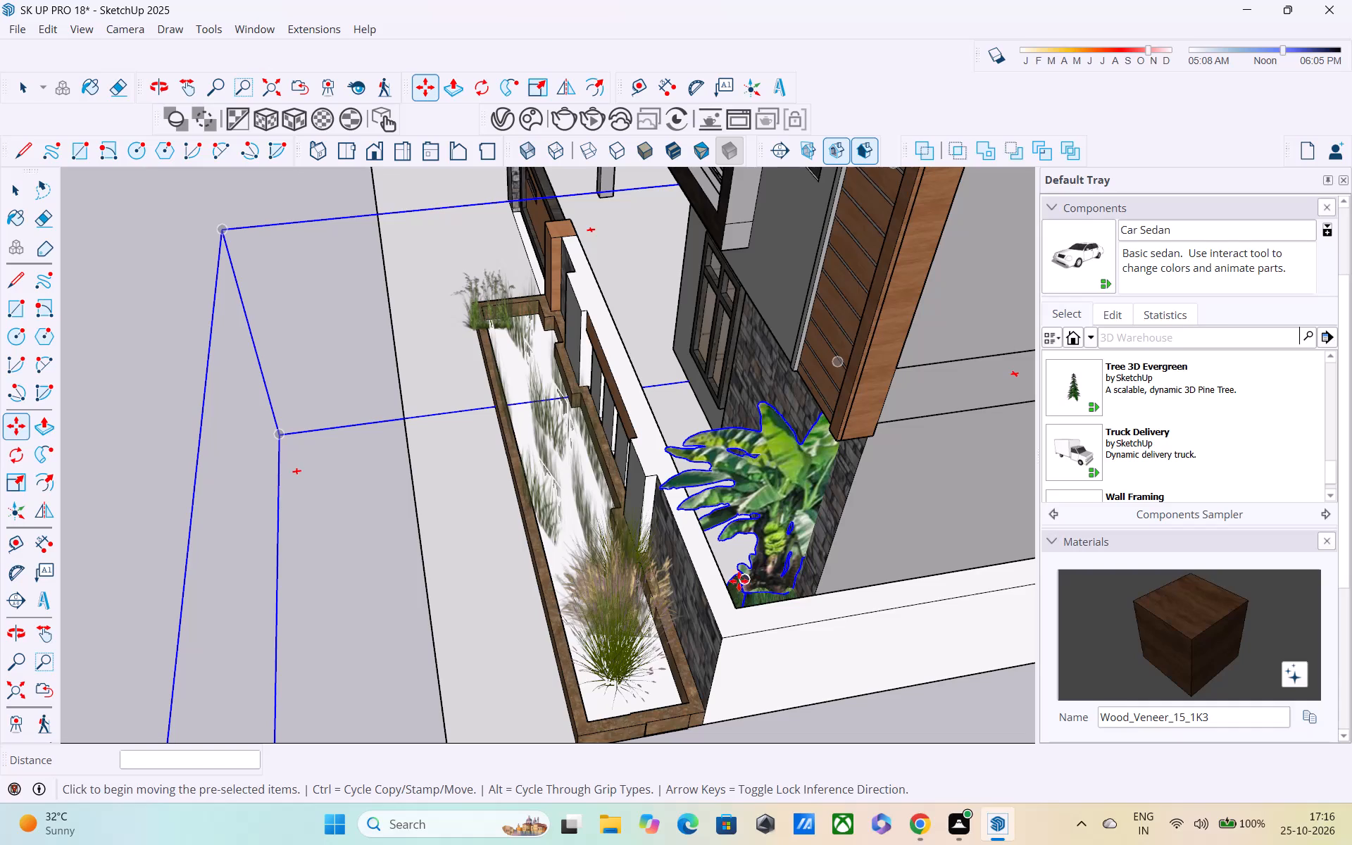
key("m")
left_click_drag(773, 575, 767, 568)
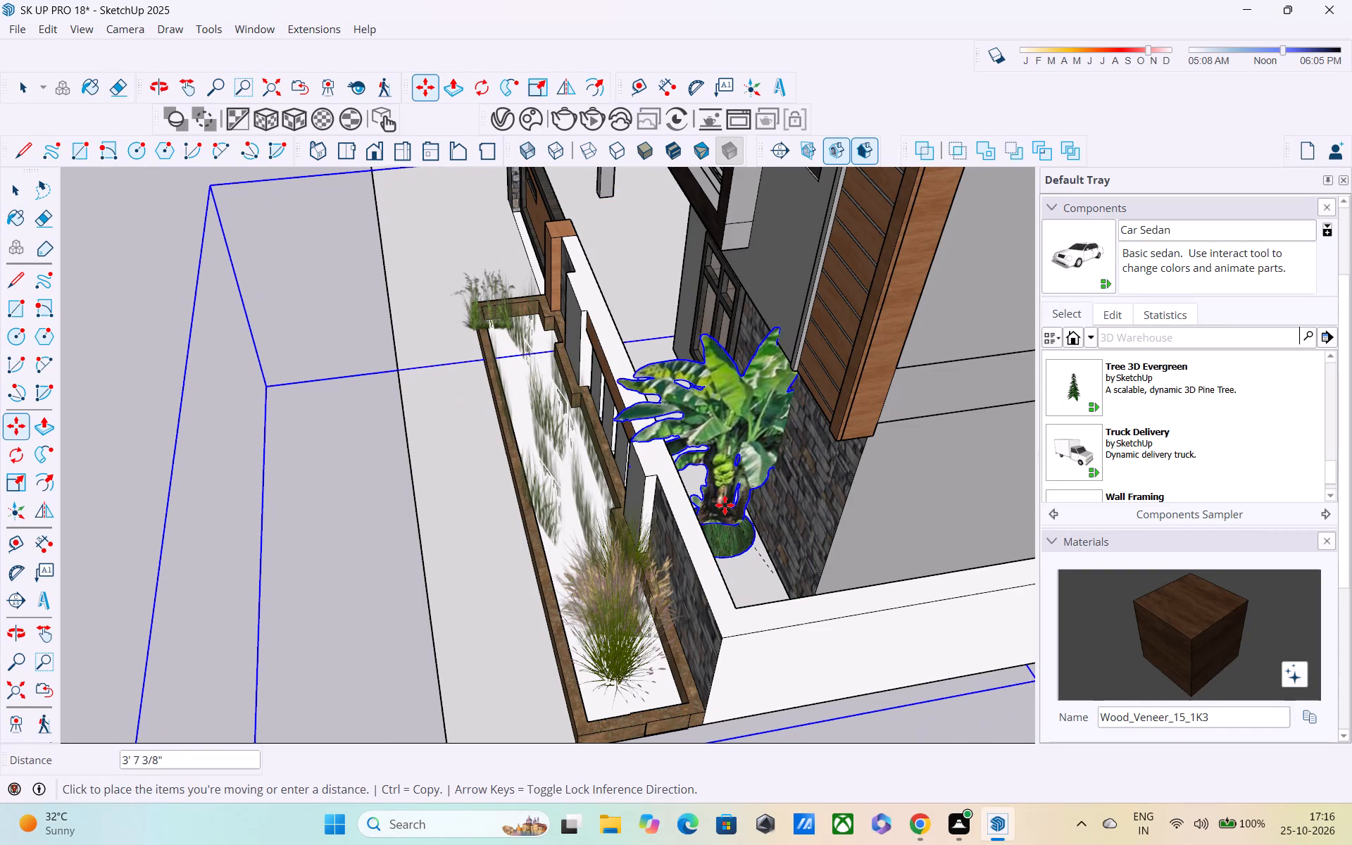
left_click(727, 501)
middle_click_drag(753, 636, 1085, 560)
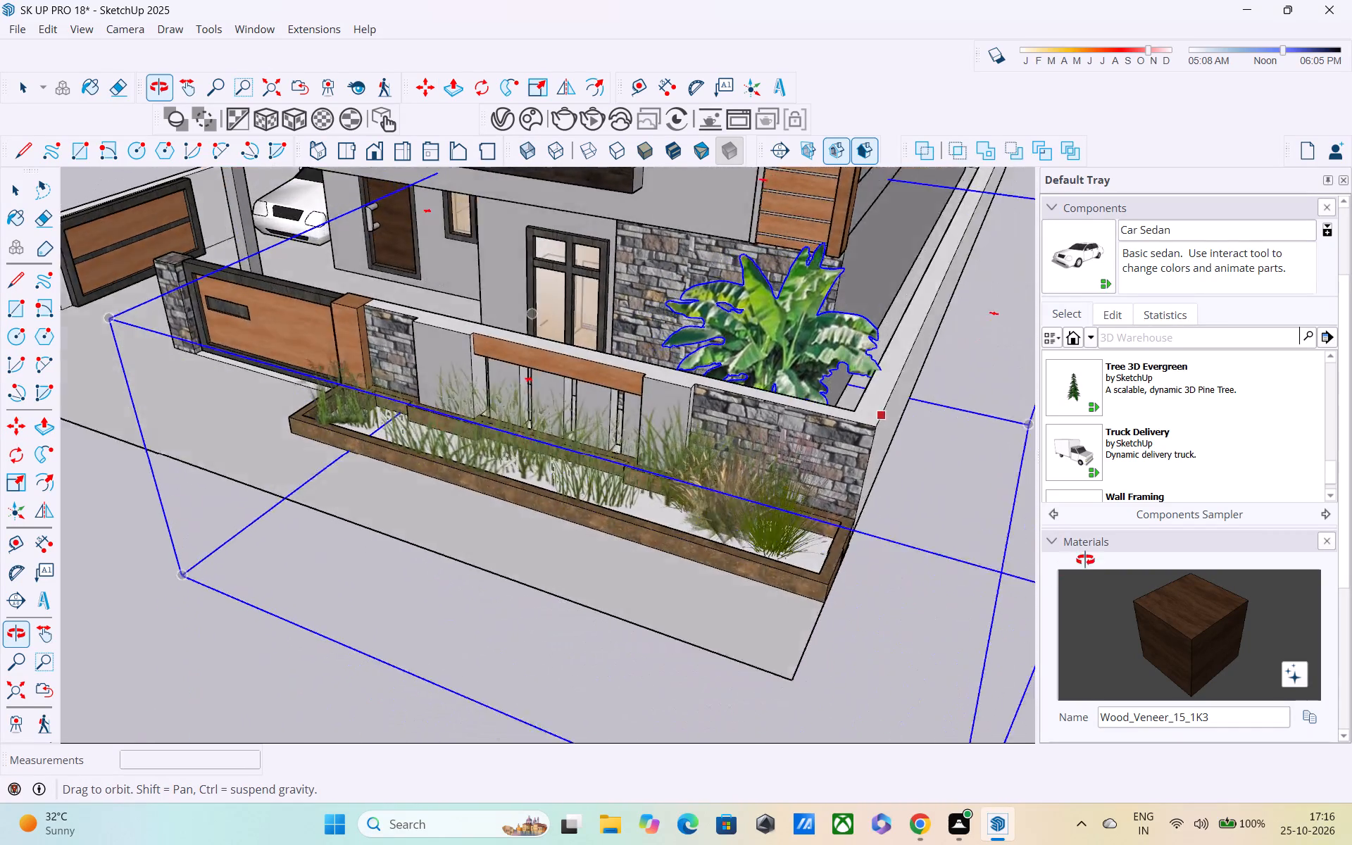
middle_click_drag(1085, 560, 1165, 476)
key("space")
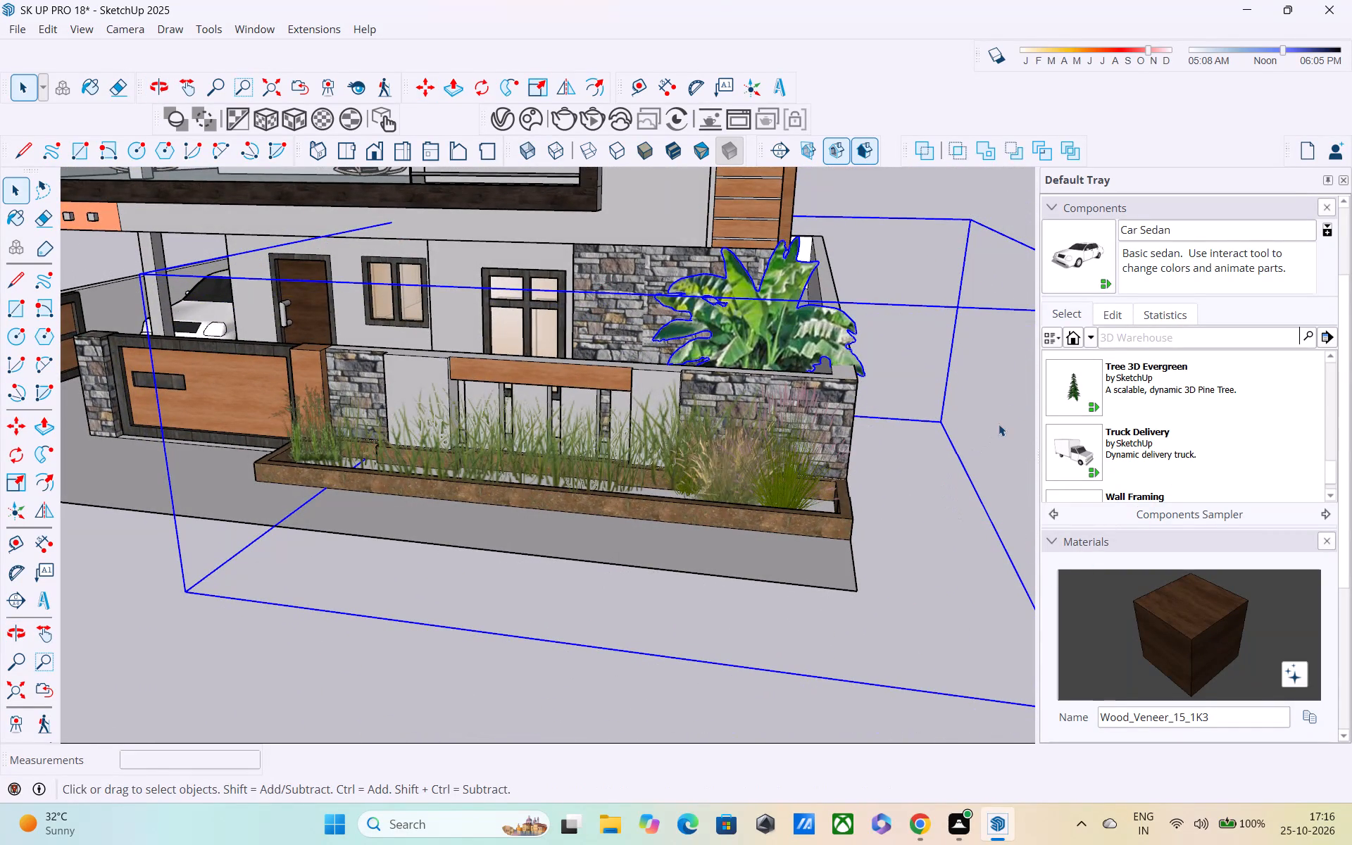
left_click(1002, 421)
Examine the banana tree's new position and the planted front compound from several angles around the house.
middle_click_drag(903, 477, 974, 442)
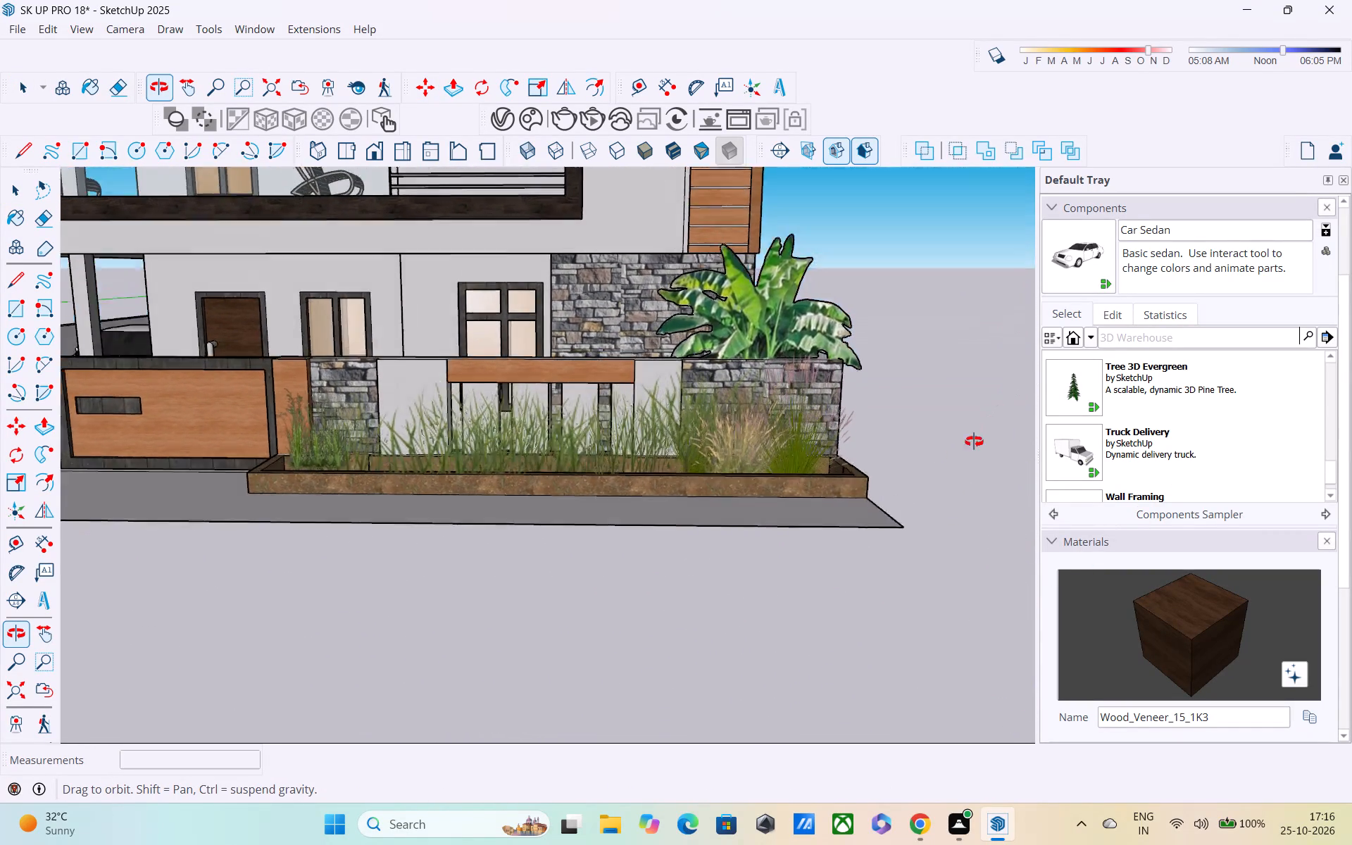
middle_click_drag(974, 442, 928, 466)
scroll(891, 465, "down", 3)
middle_click_drag(710, 558, 1032, 621)
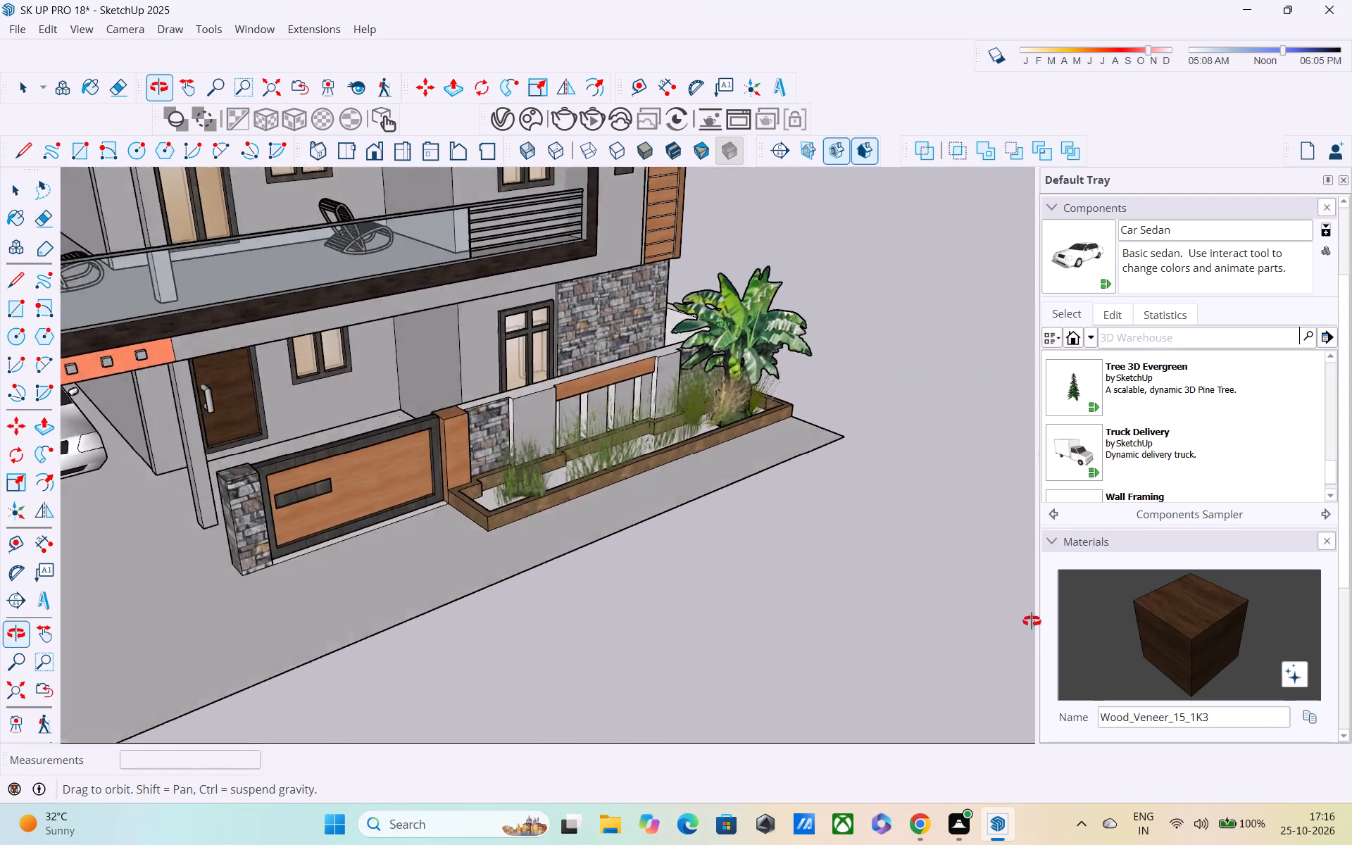
middle_click_drag(1032, 621, 696, 484)
scroll(696, 485, "down", 4)
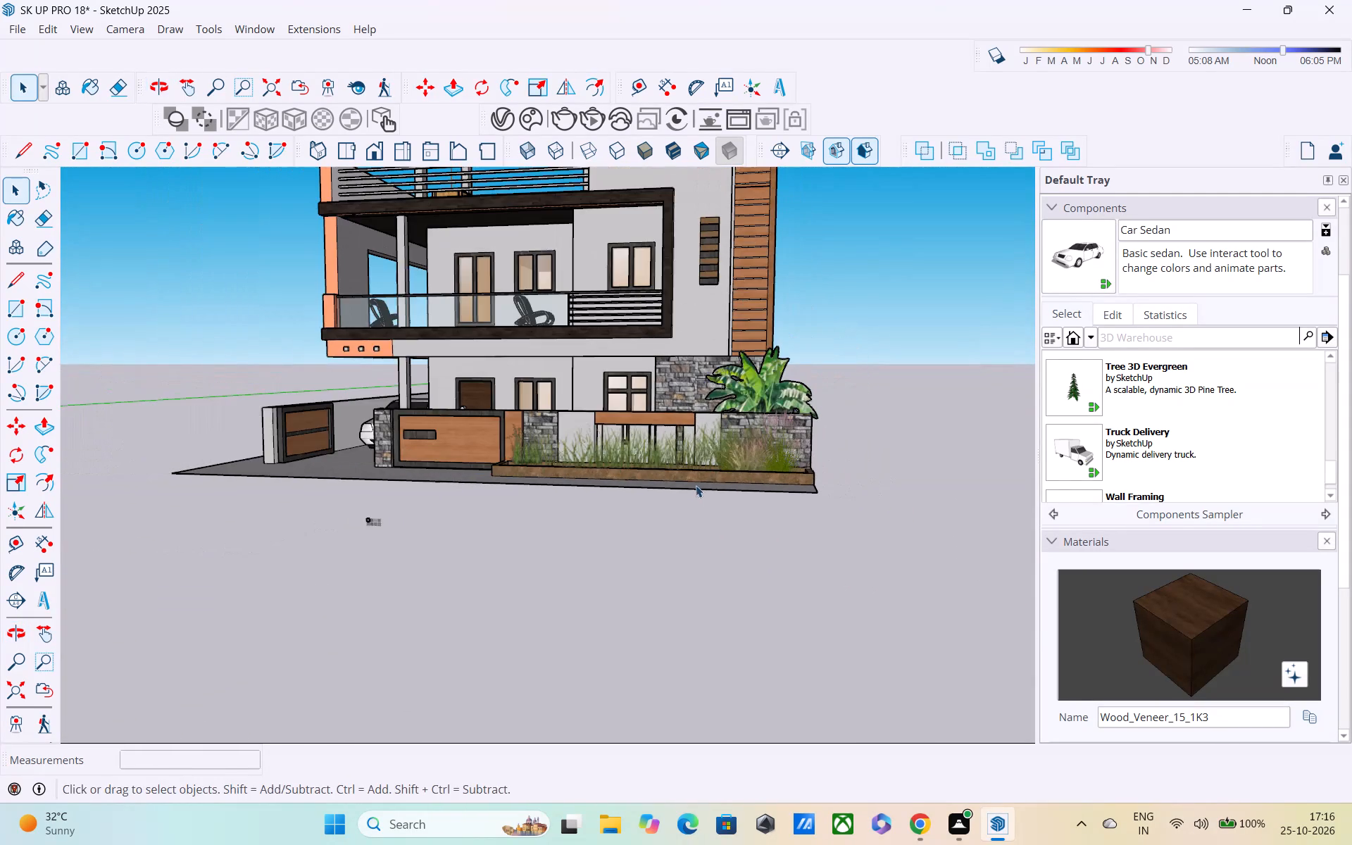
scroll(696, 479, "down", 3)
middle_click_drag(699, 480, 713, 499)
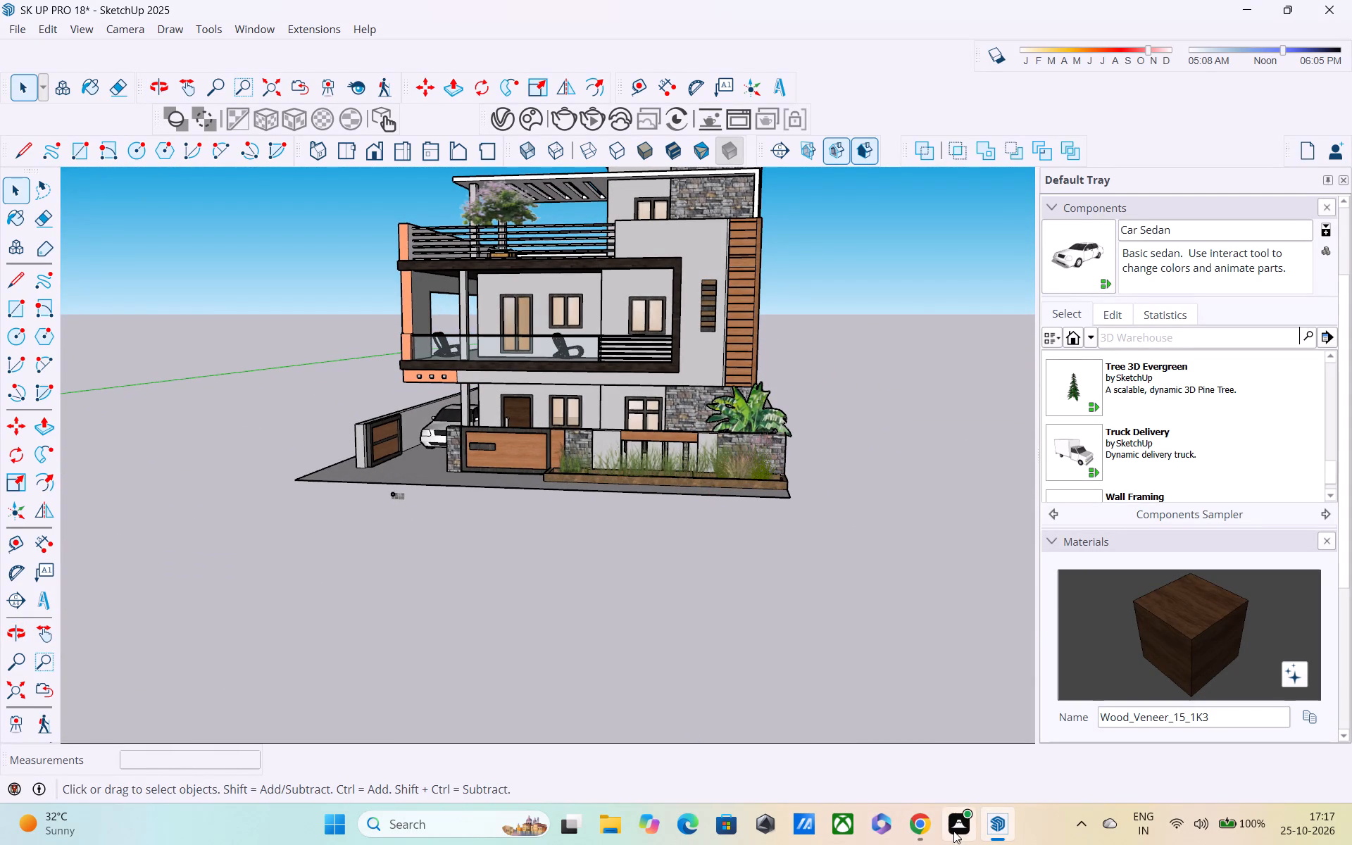
middle_click_drag(620, 513, 644, 530)
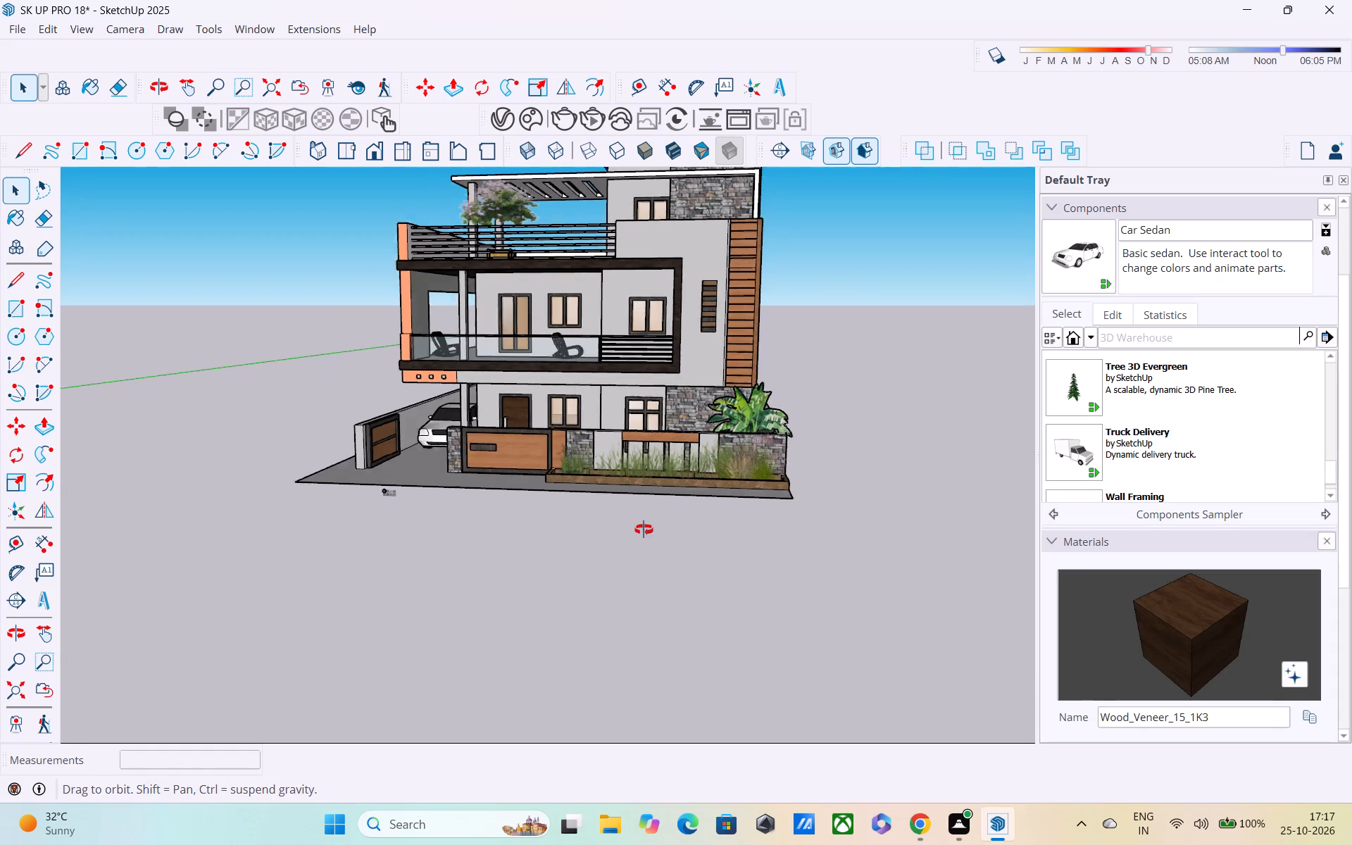
middle_click_drag(644, 530, 674, 549)
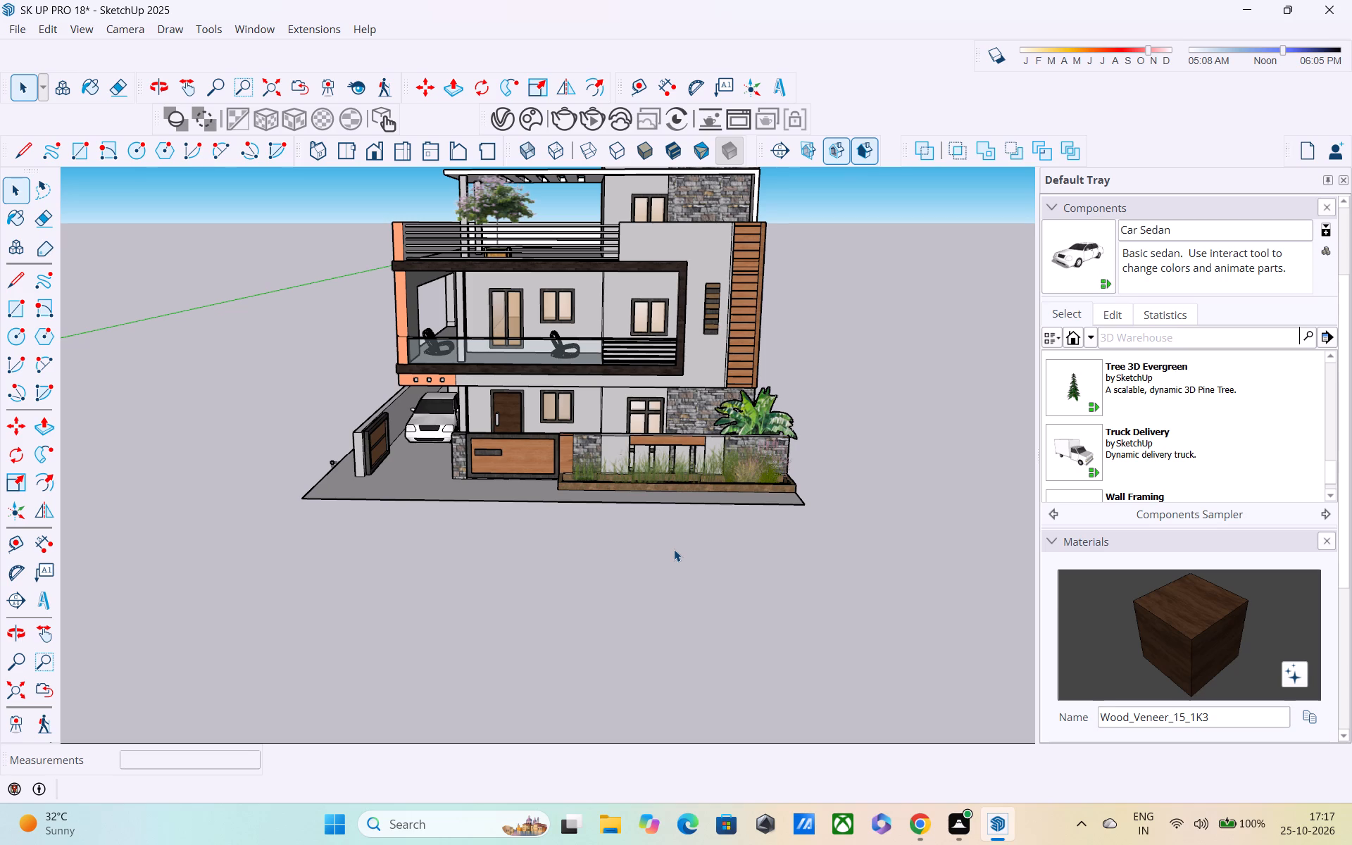
middle_click_drag(768, 500, 707, 465)
scroll(768, 499, "up", 1)
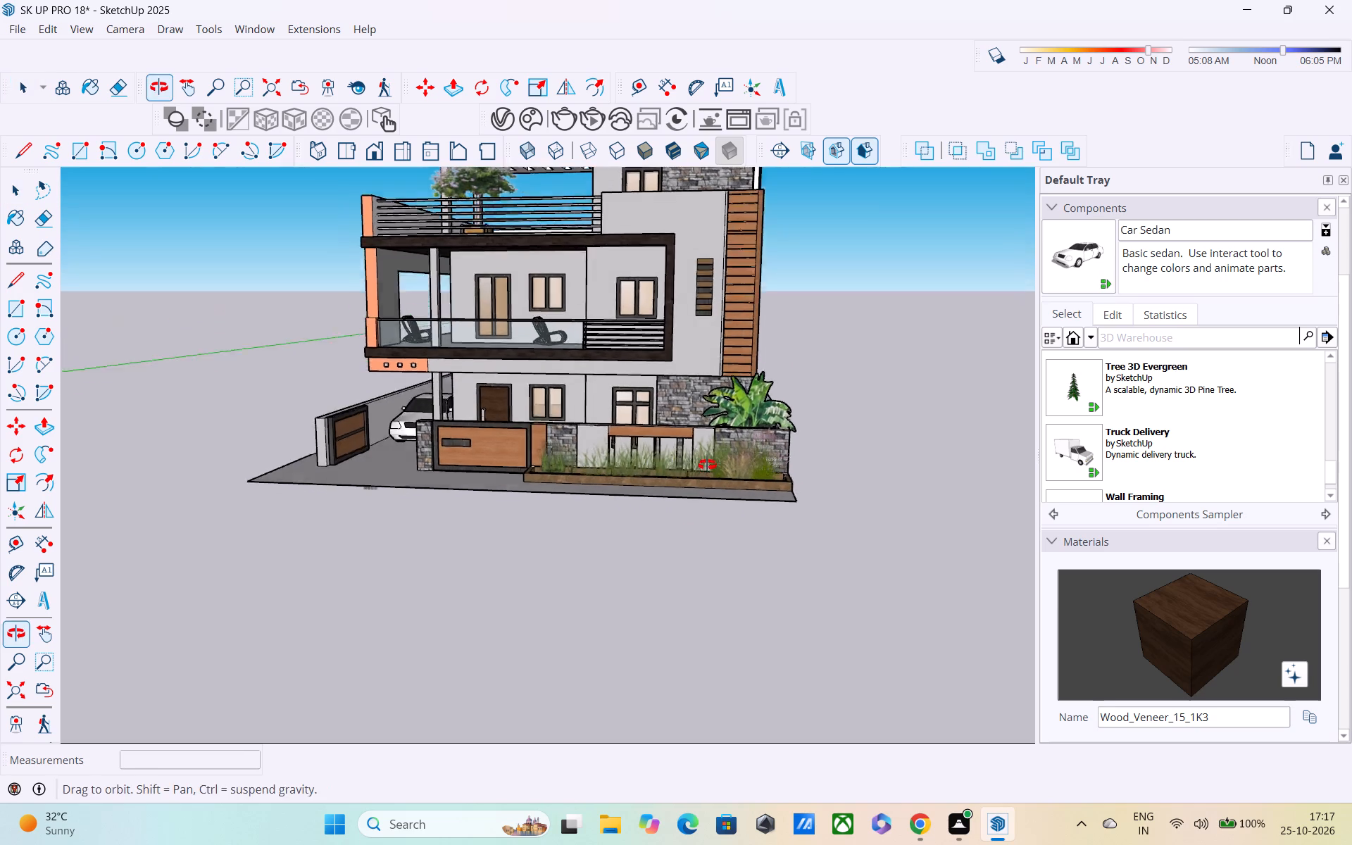
middle_click_drag(707, 465, 697, 453)
scroll(691, 451, "up", 6)
middle_click_drag(747, 415, 521, 547)
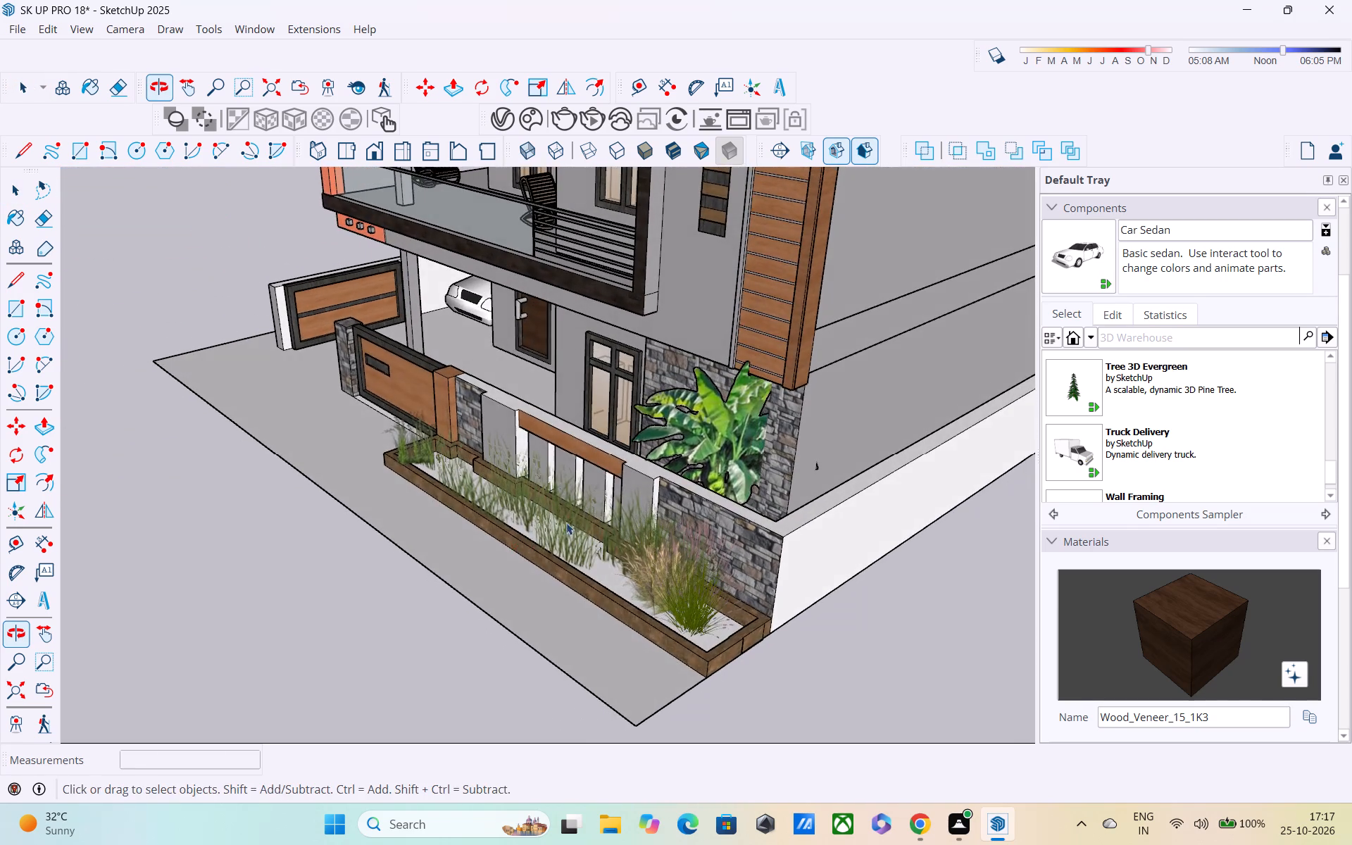
scroll(608, 505, "down", 3)
middle_click_drag(627, 500, 805, 388)
scroll(768, 437, "up", 3)
middle_click_drag(768, 437, 792, 437)
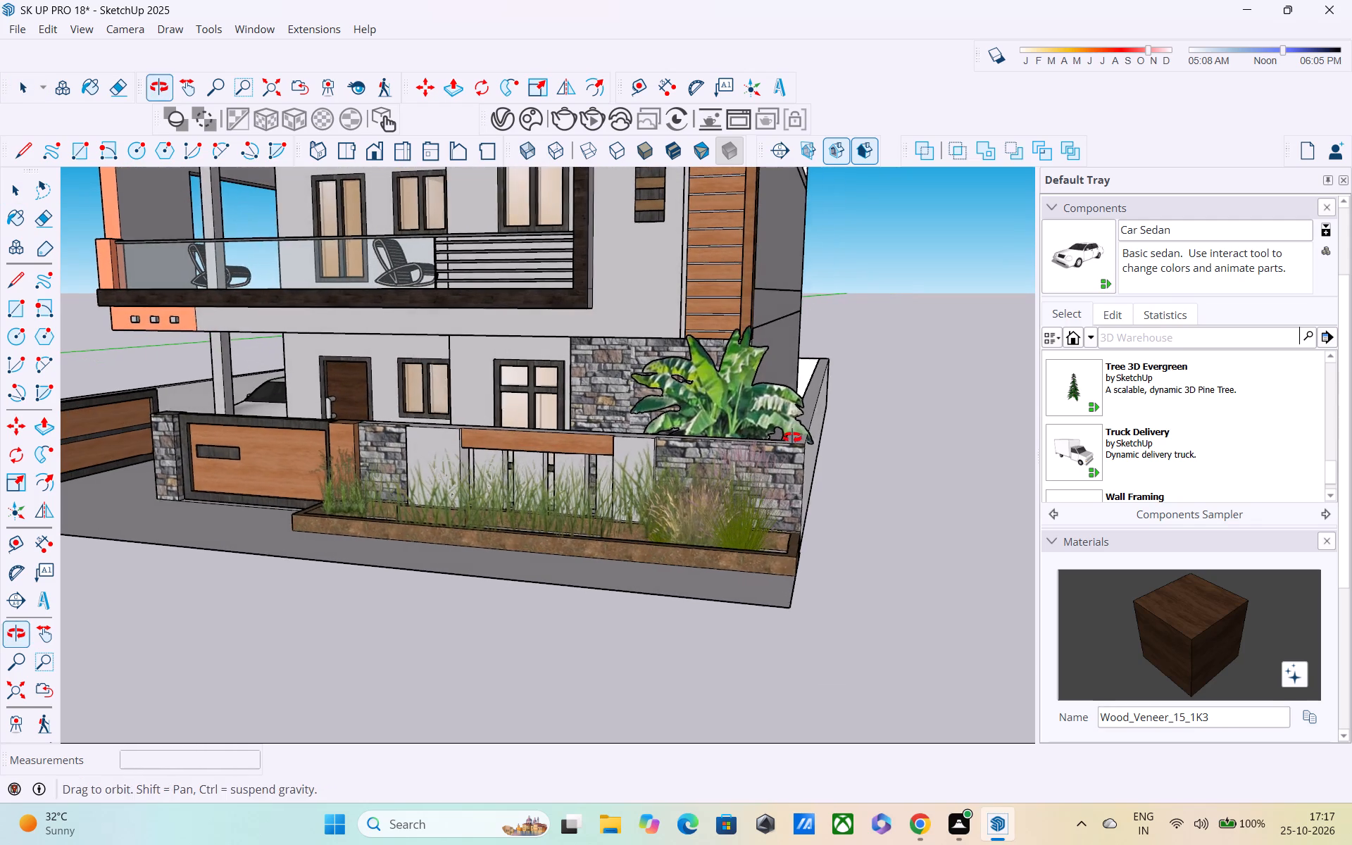
middle_click_drag(792, 437, 794, 437)
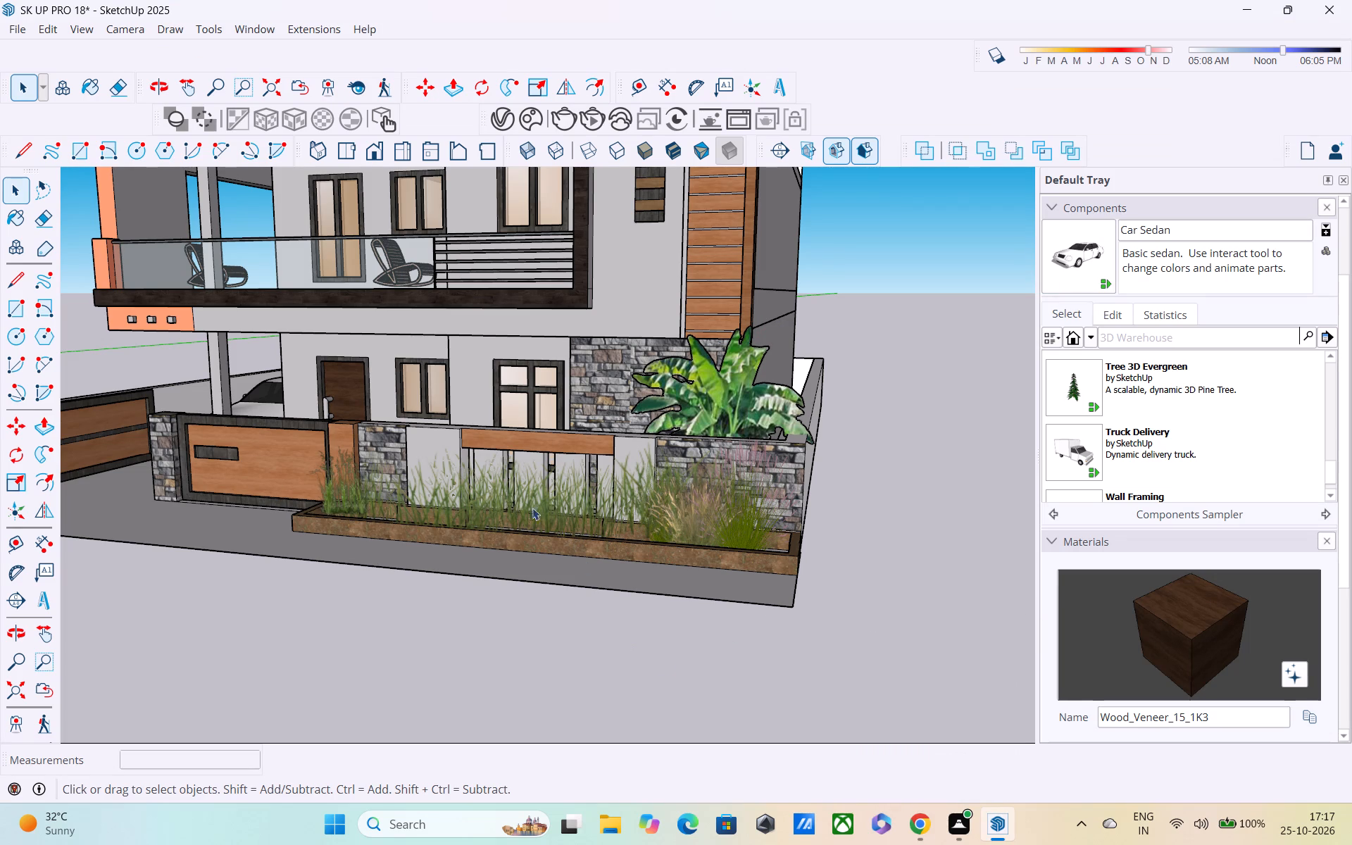
Import the Component_177 model from the Downloads folder.
left_click(15, 35)
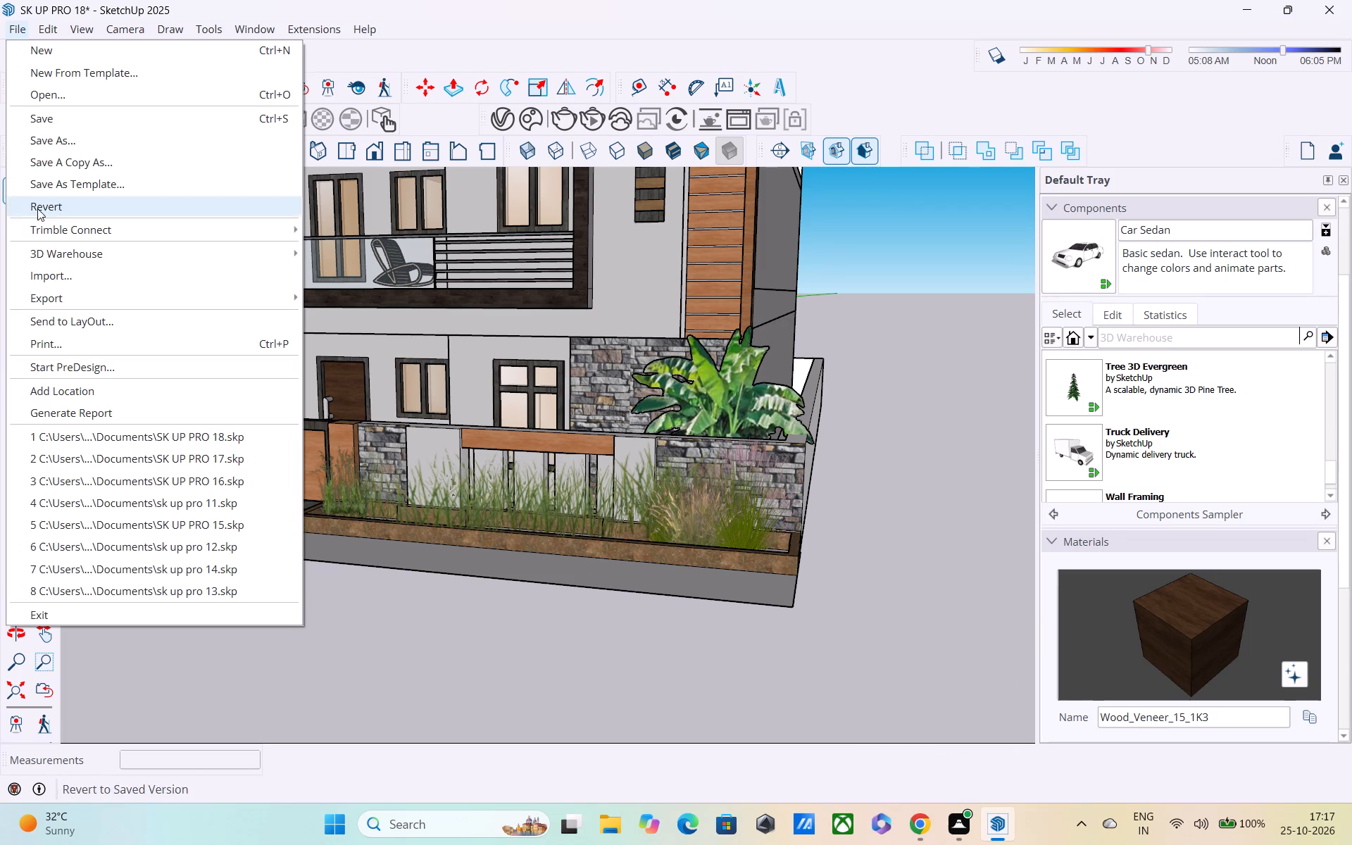
left_click(64, 278)
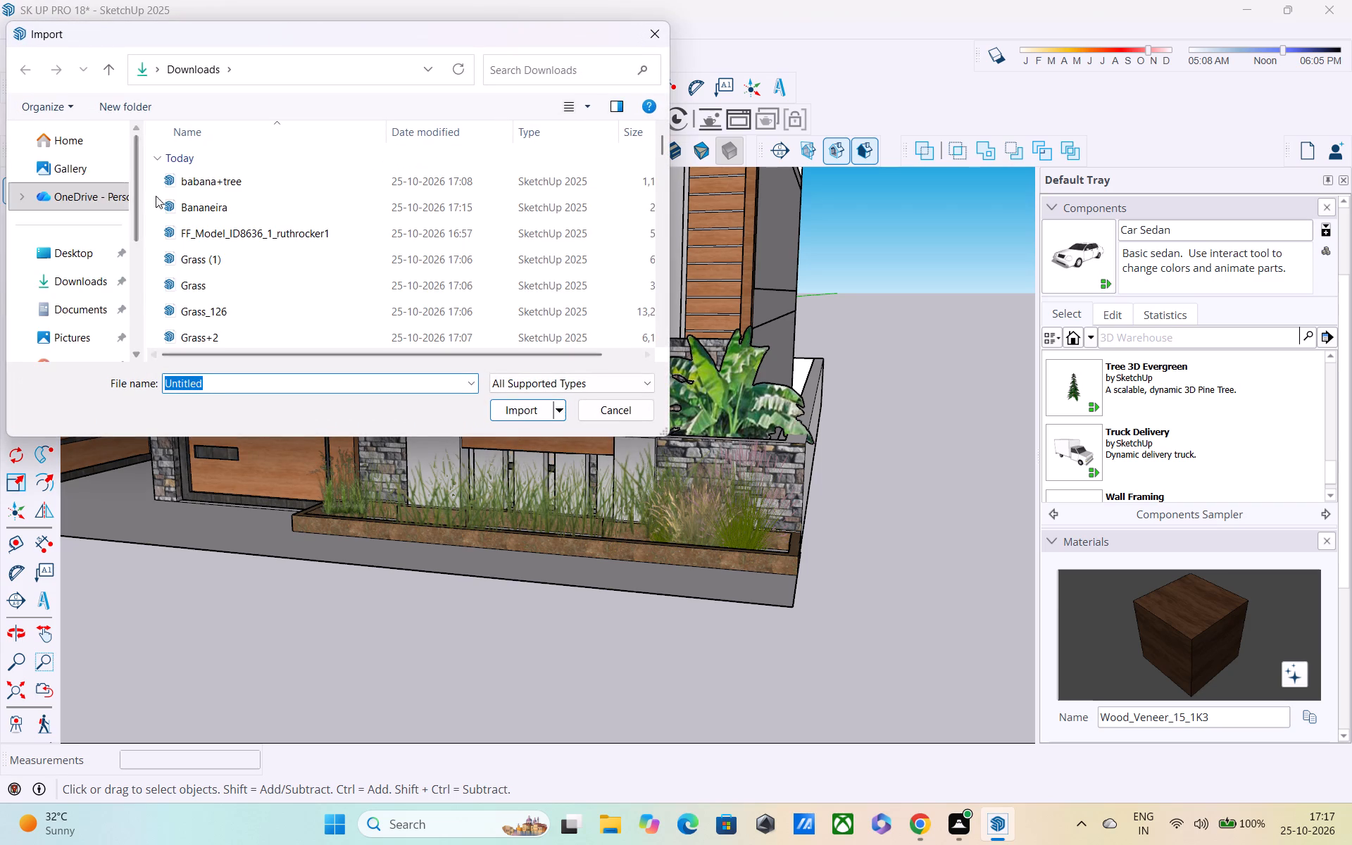
left_click(114, 284)
scroll(232, 293, "down", 1)
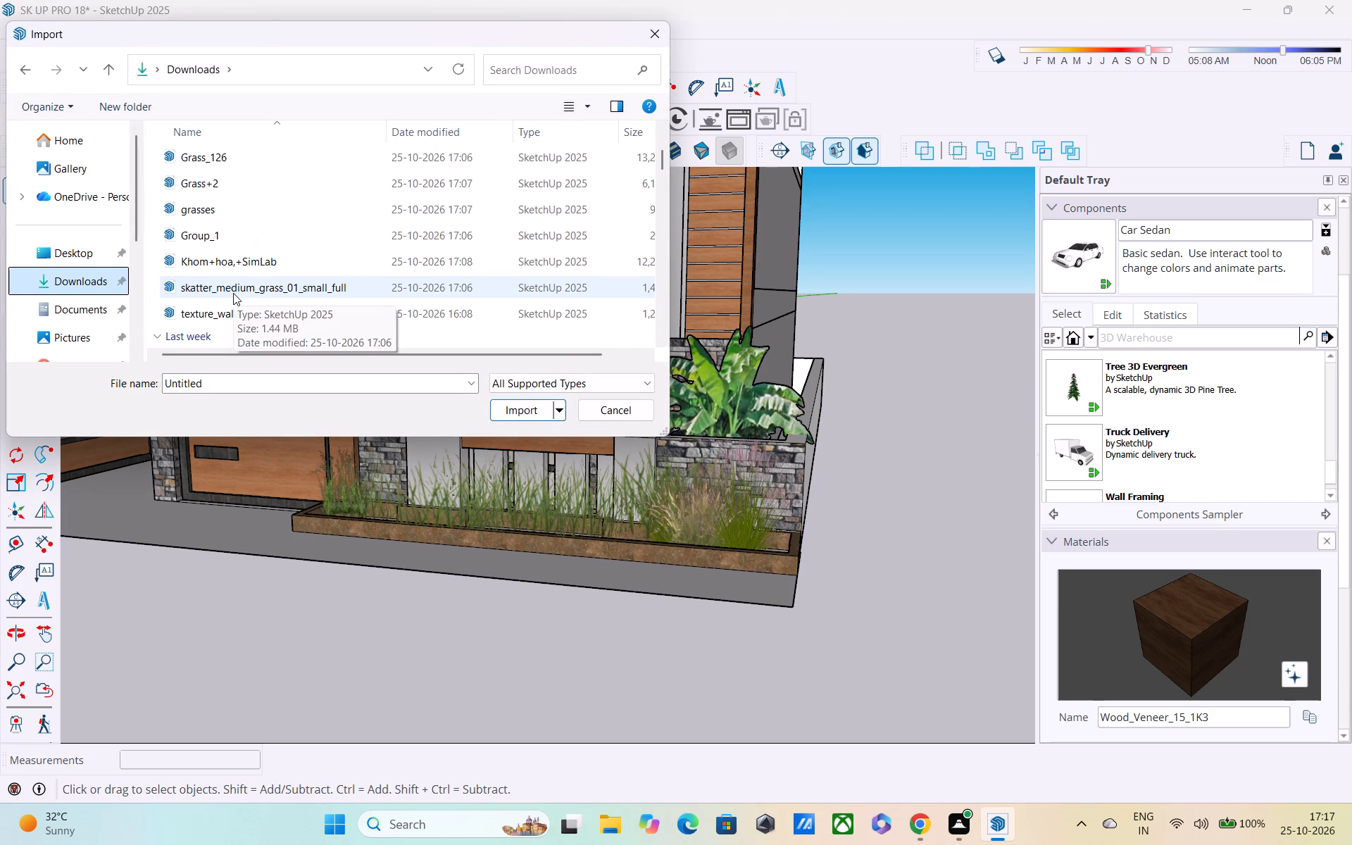
scroll(234, 292, "down", 1)
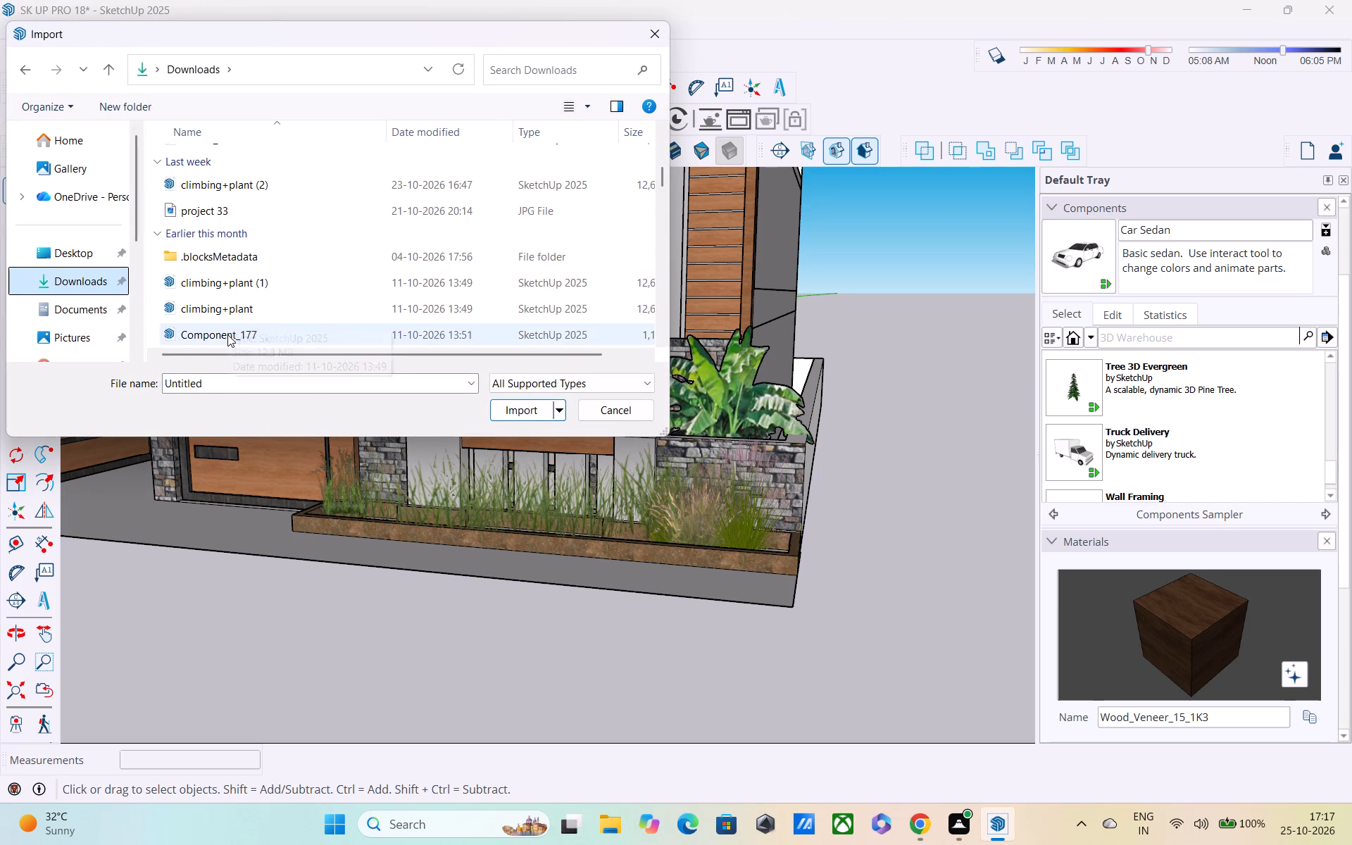
left_click(227, 334)
left_click(496, 406)
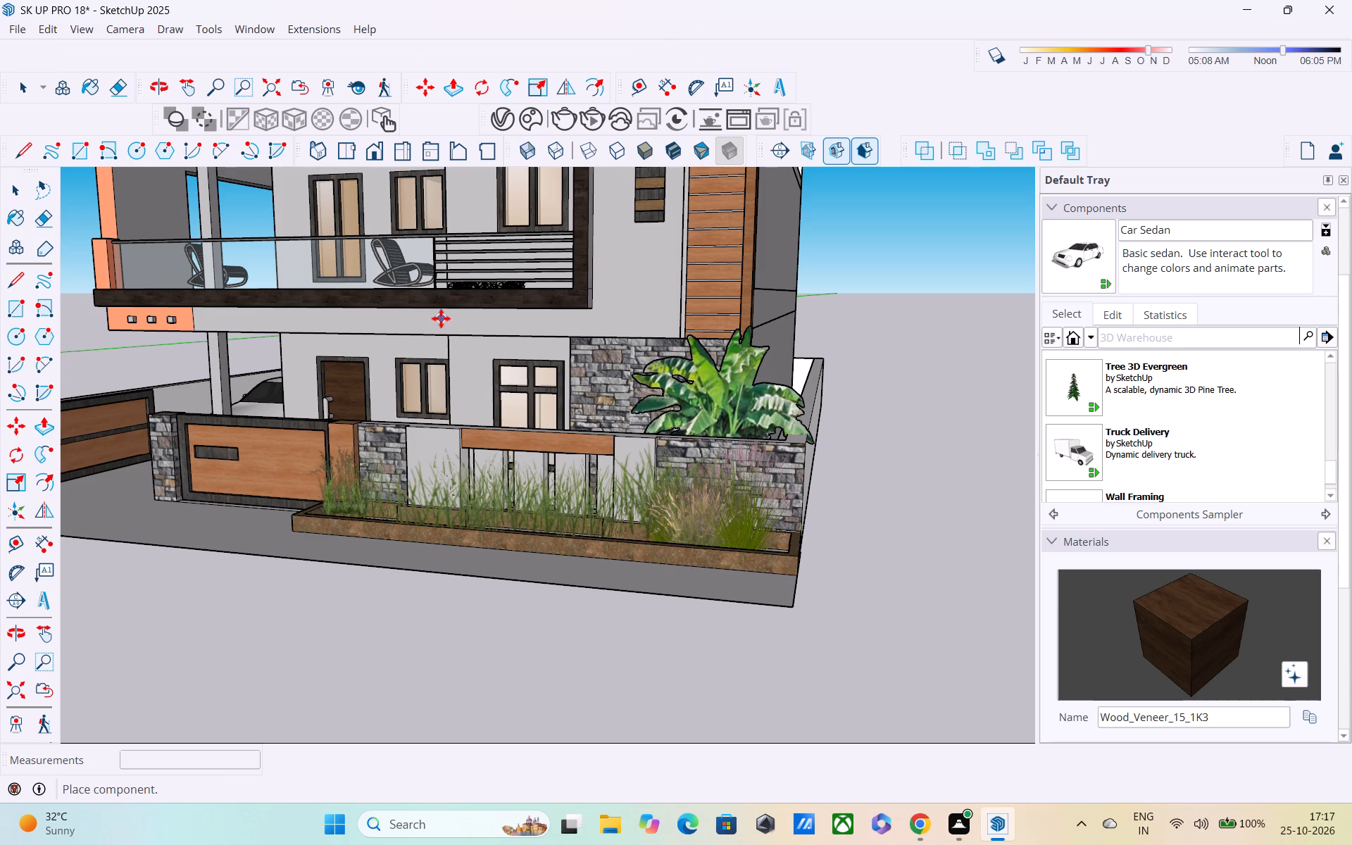
Place the imported slatted planter box on the first-floor balcony, just behind the glass railing near the chair by the metal bars.
middle_click_drag(441, 322, 691, 396)
scroll(664, 385, "down", 4)
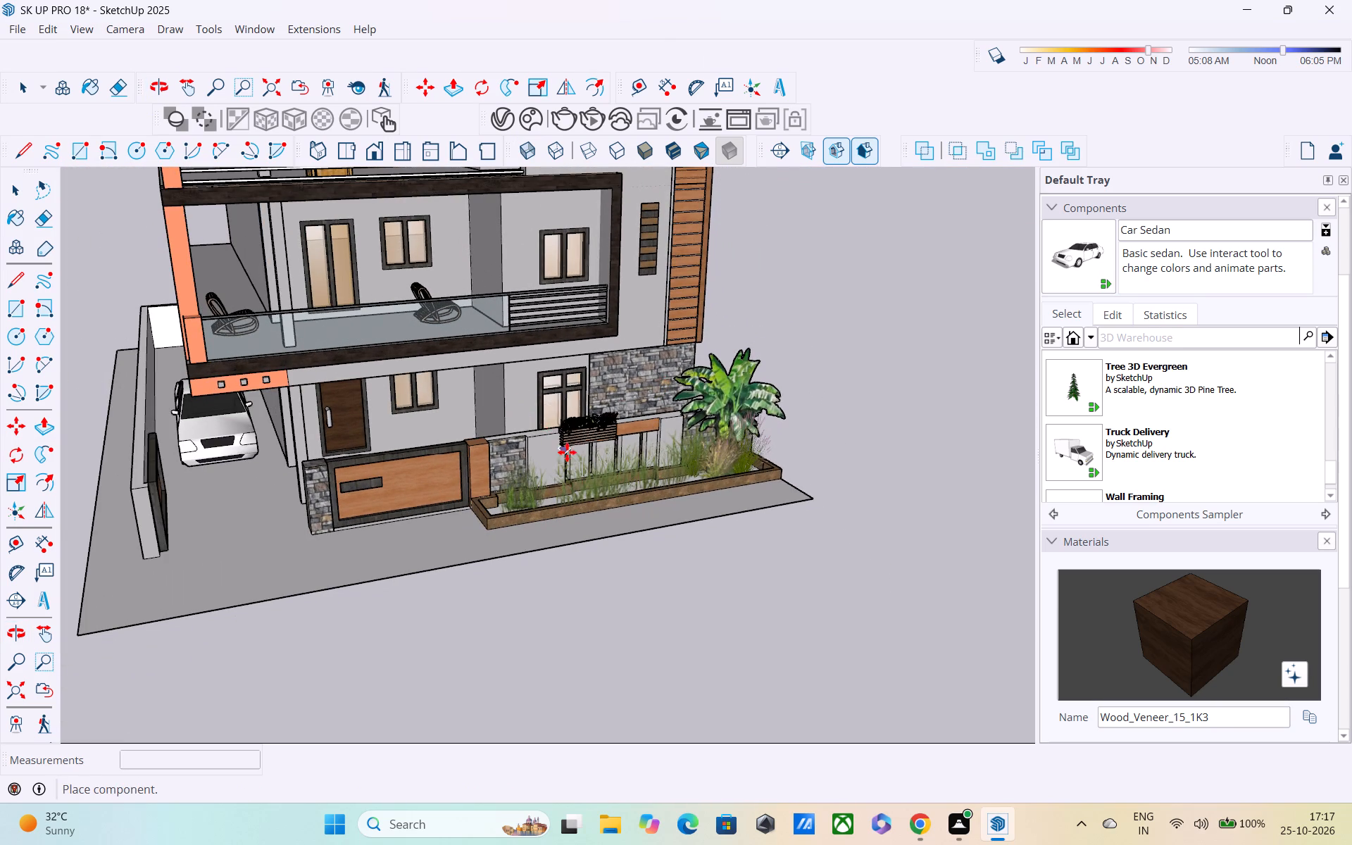
middle_click_drag(567, 453, 515, 354)
middle_click_drag(457, 333, 496, 621, "shift")
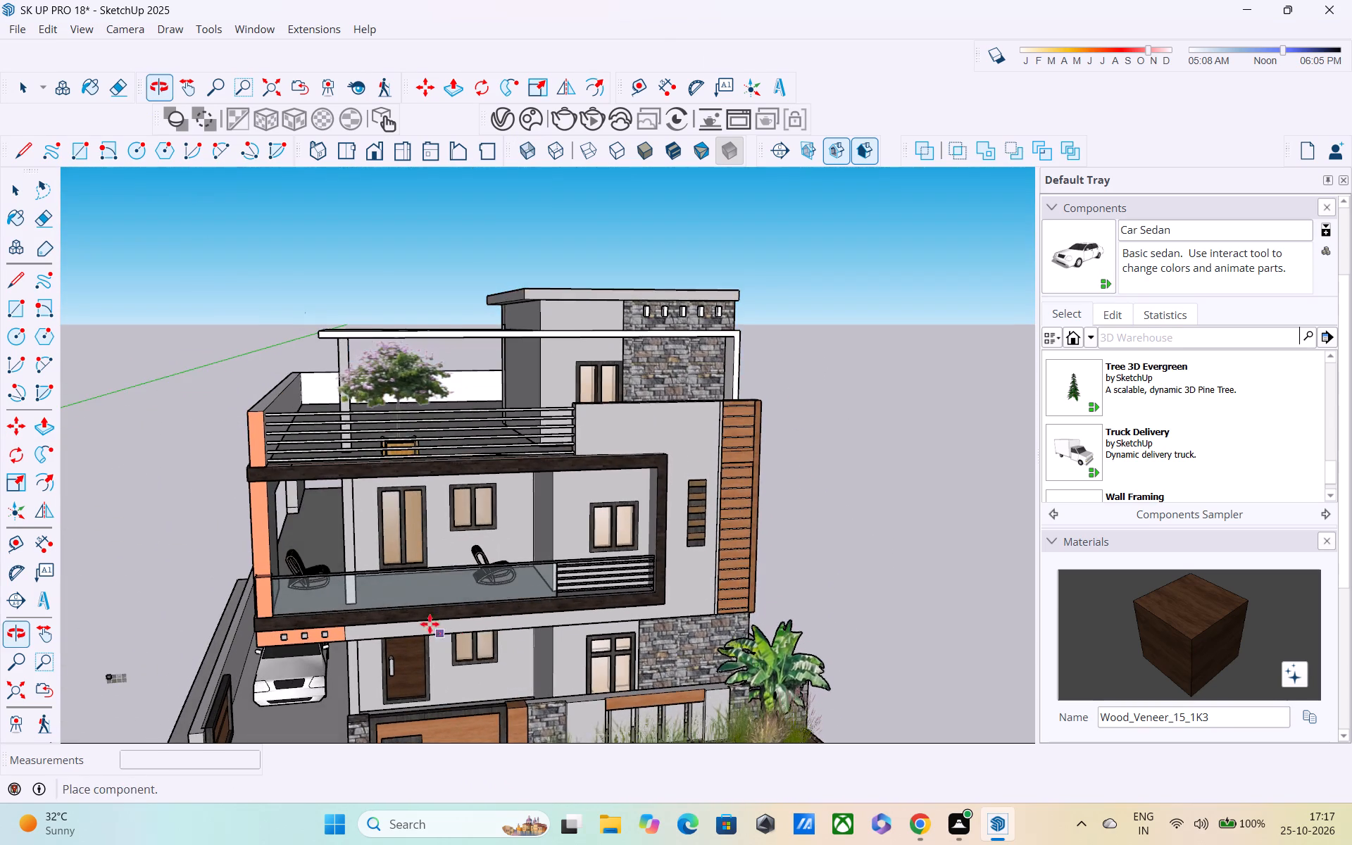
middle_click_drag(413, 589, 363, 712)
scroll(375, 552, "up", 3)
middle_click_drag(387, 575, 289, 661)
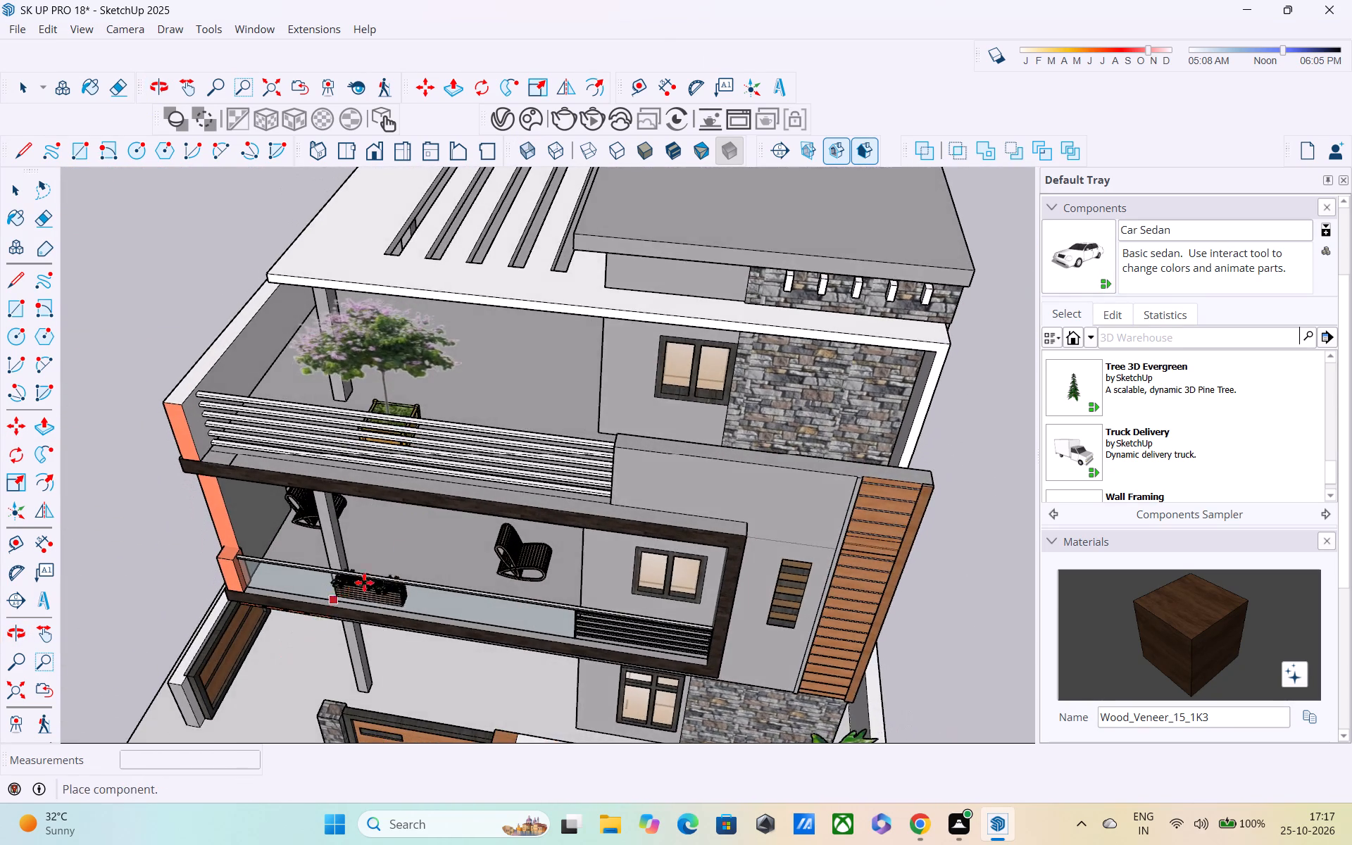
scroll(418, 542, "up", 3)
middle_click_drag(420, 539, 428, 475)
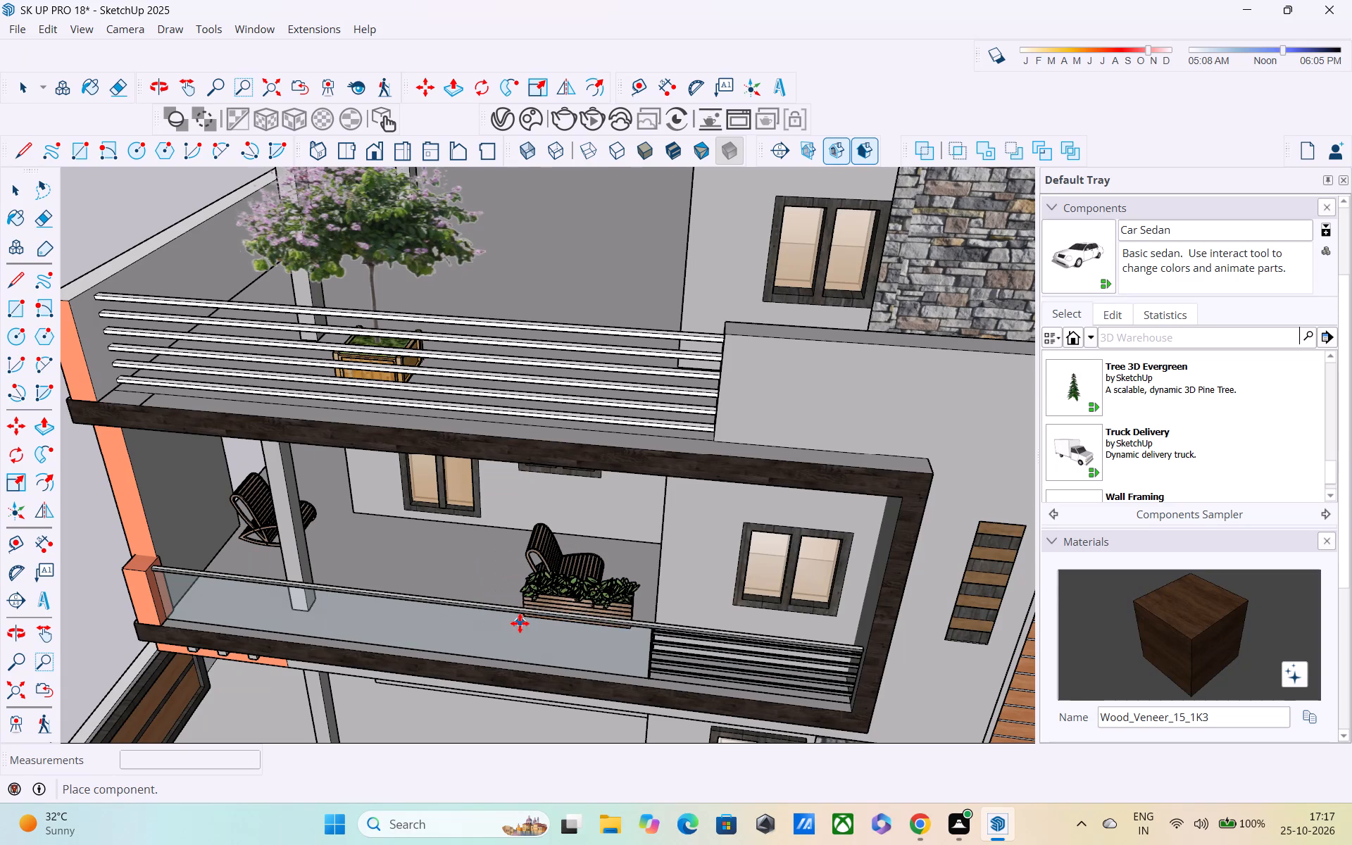
middle_click_drag(522, 634, 469, 707)
scroll(489, 628, "up", 5)
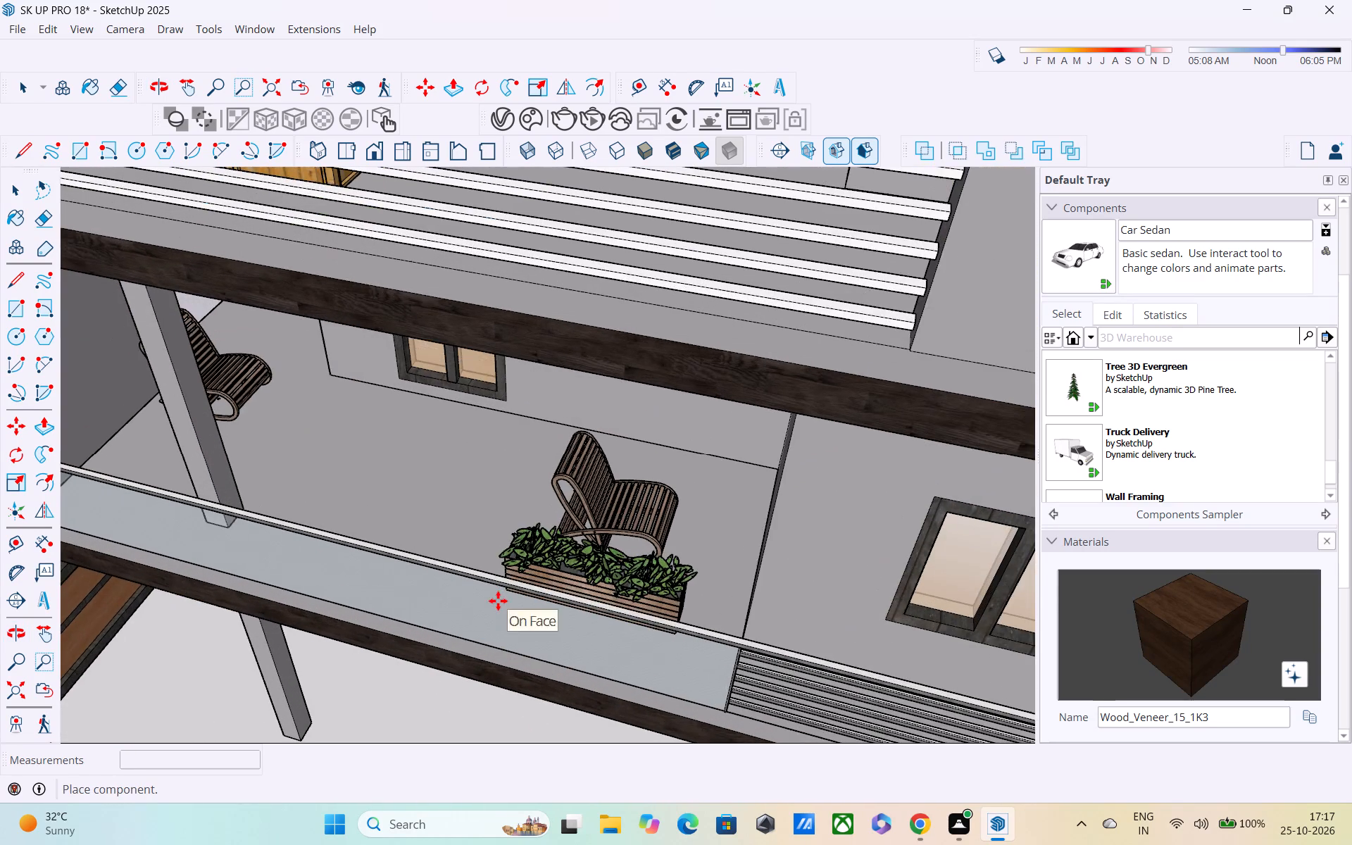
middle_click_drag(498, 601, 426, 651)
scroll(503, 556, "up", 6)
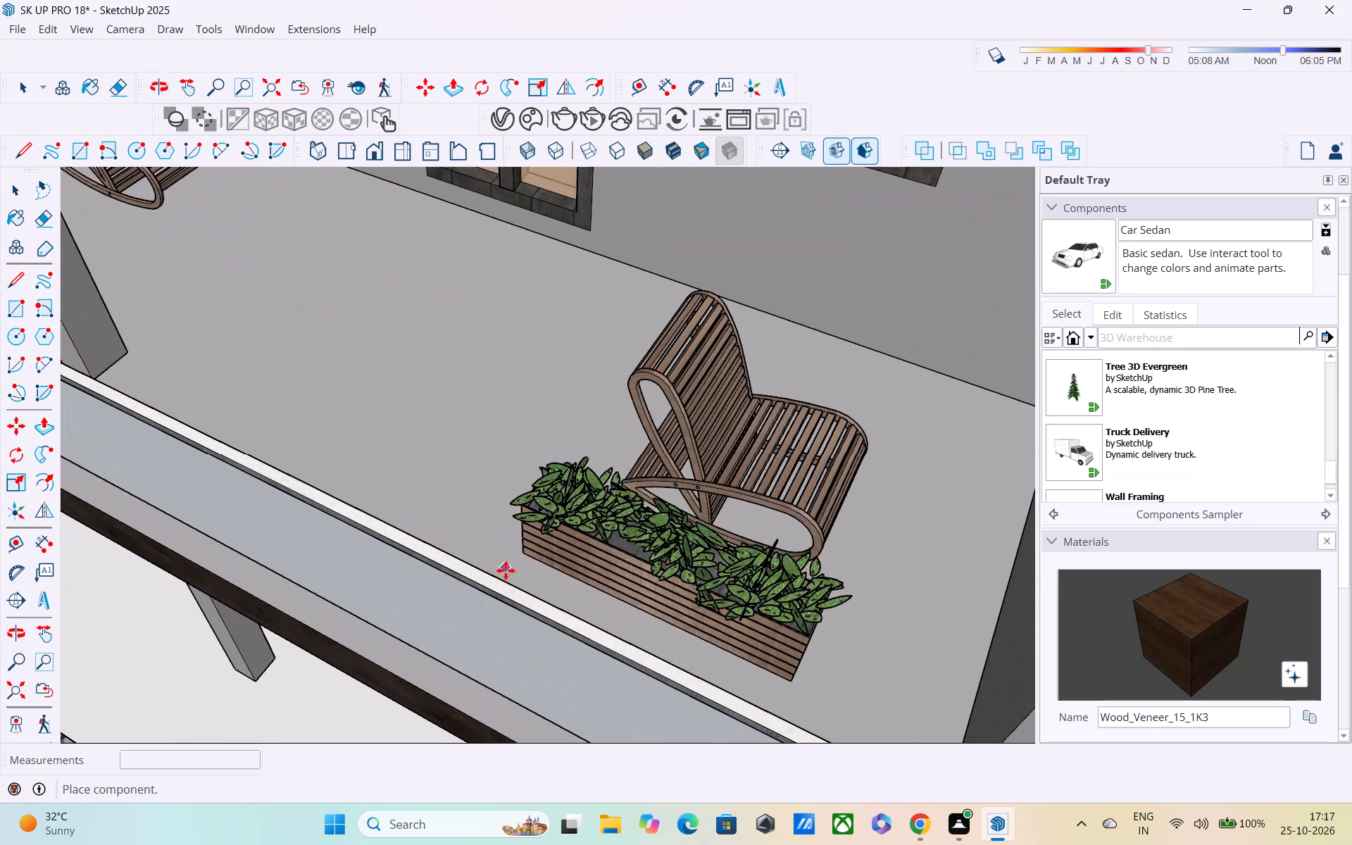
left_click(389, 513)
Stretch the balcony planter box lengthwise along the red axis from both ends, by about 1.40 and then about 1.18.
middle_click_drag(455, 516, 473, 506)
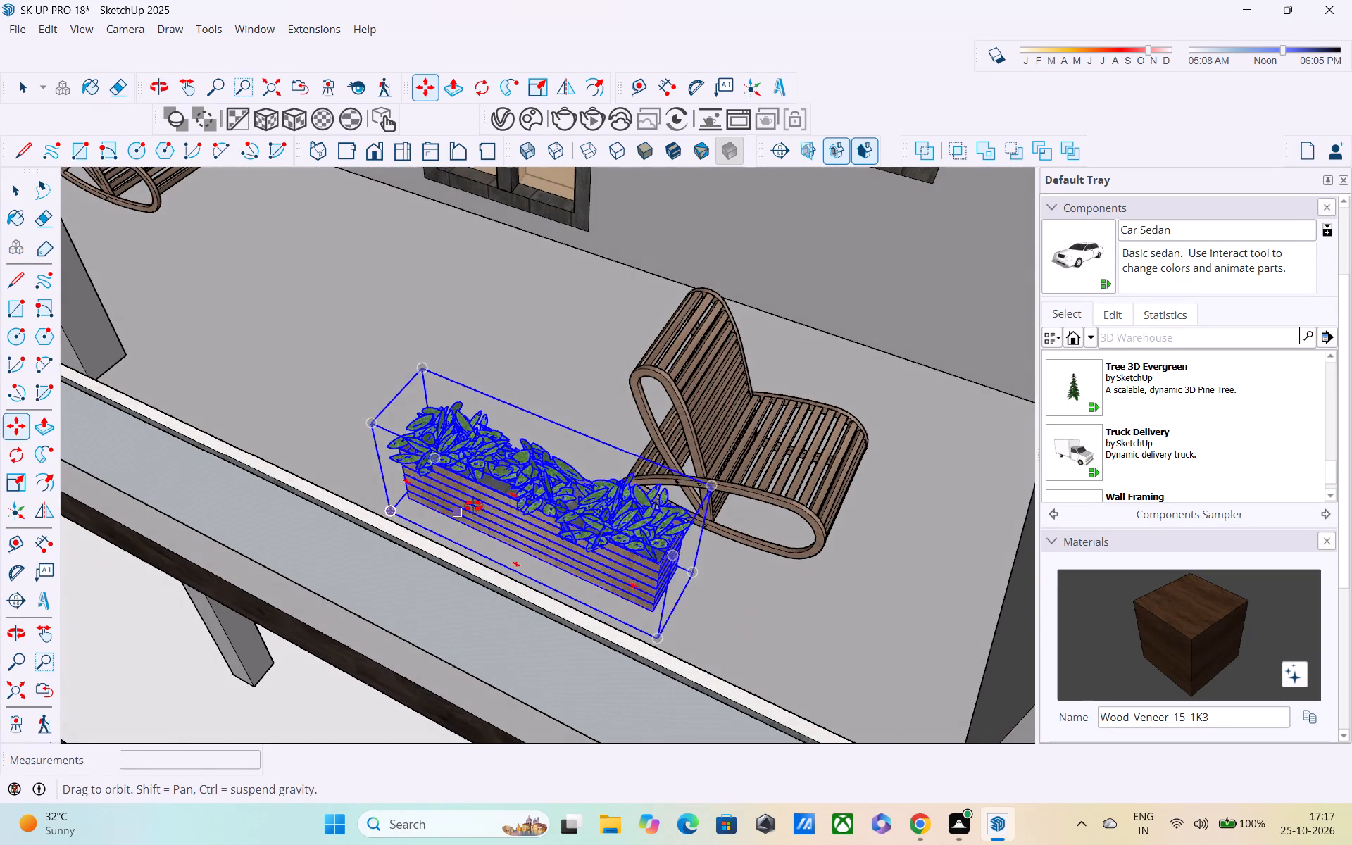
middle_click_drag(473, 506, 672, 397)
middle_click_drag(671, 398, 563, 411)
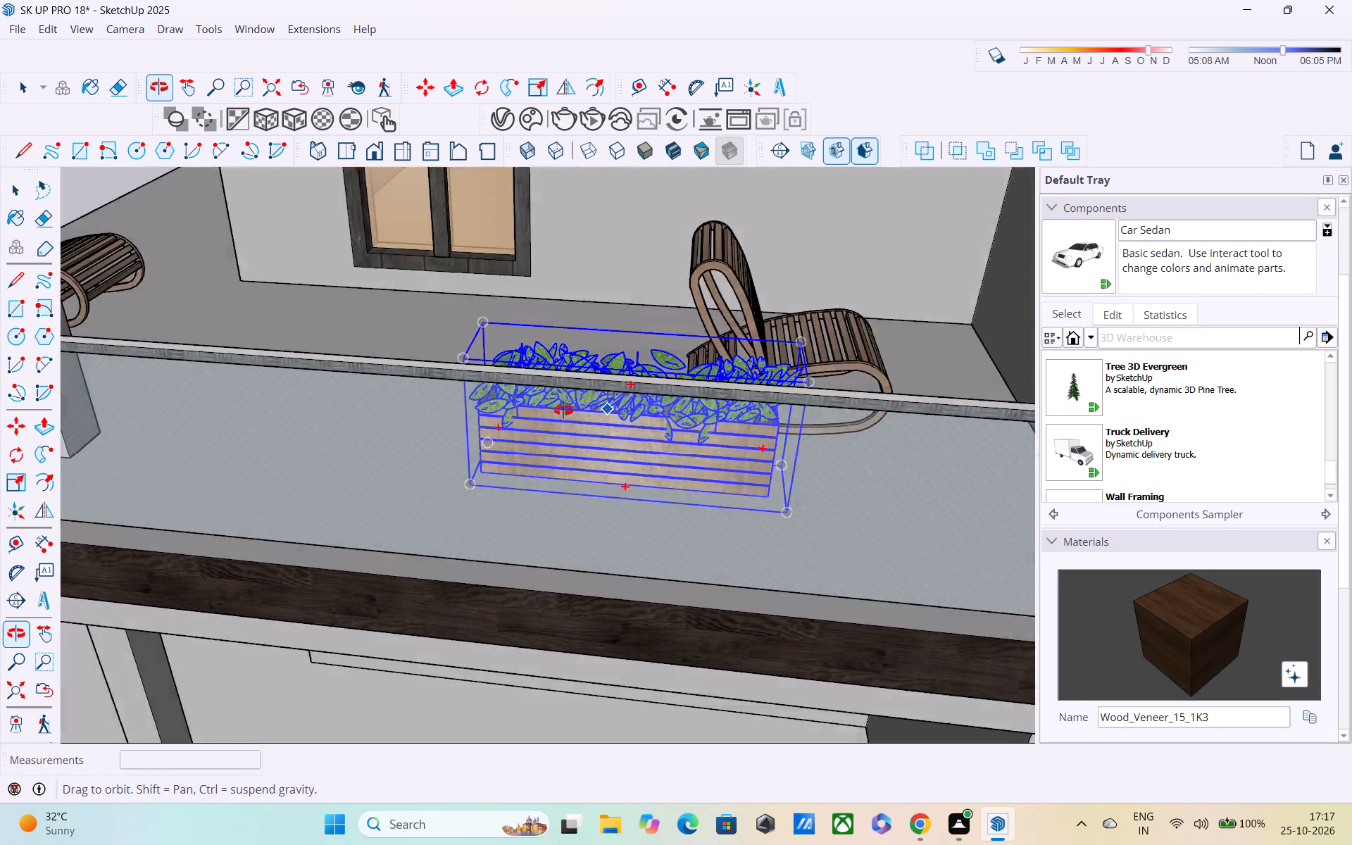
middle_click_drag(563, 411, 488, 432)
key("s")
middle_click_drag(674, 382, 499, 390)
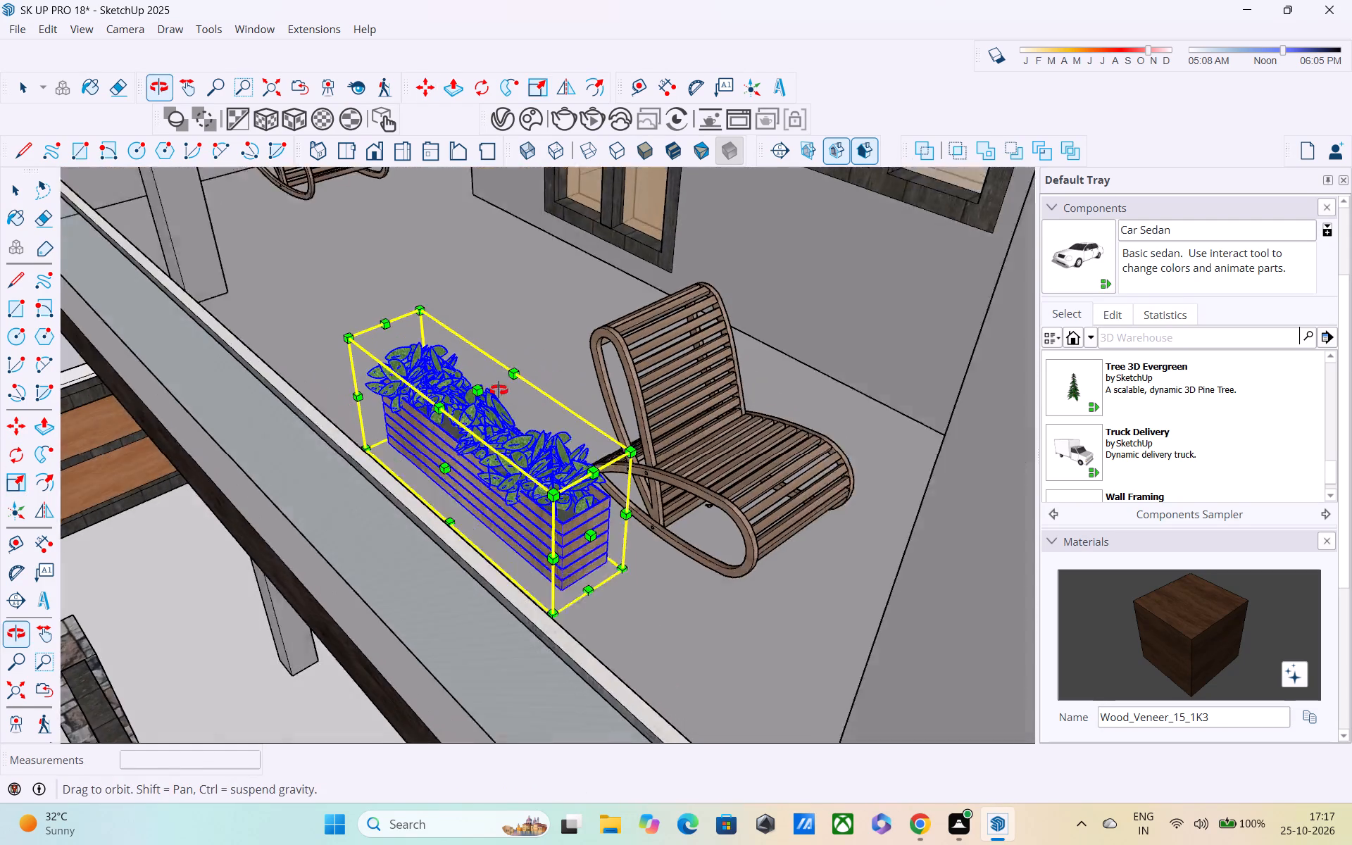
middle_click_drag(499, 390, 482, 382)
left_click(546, 512)
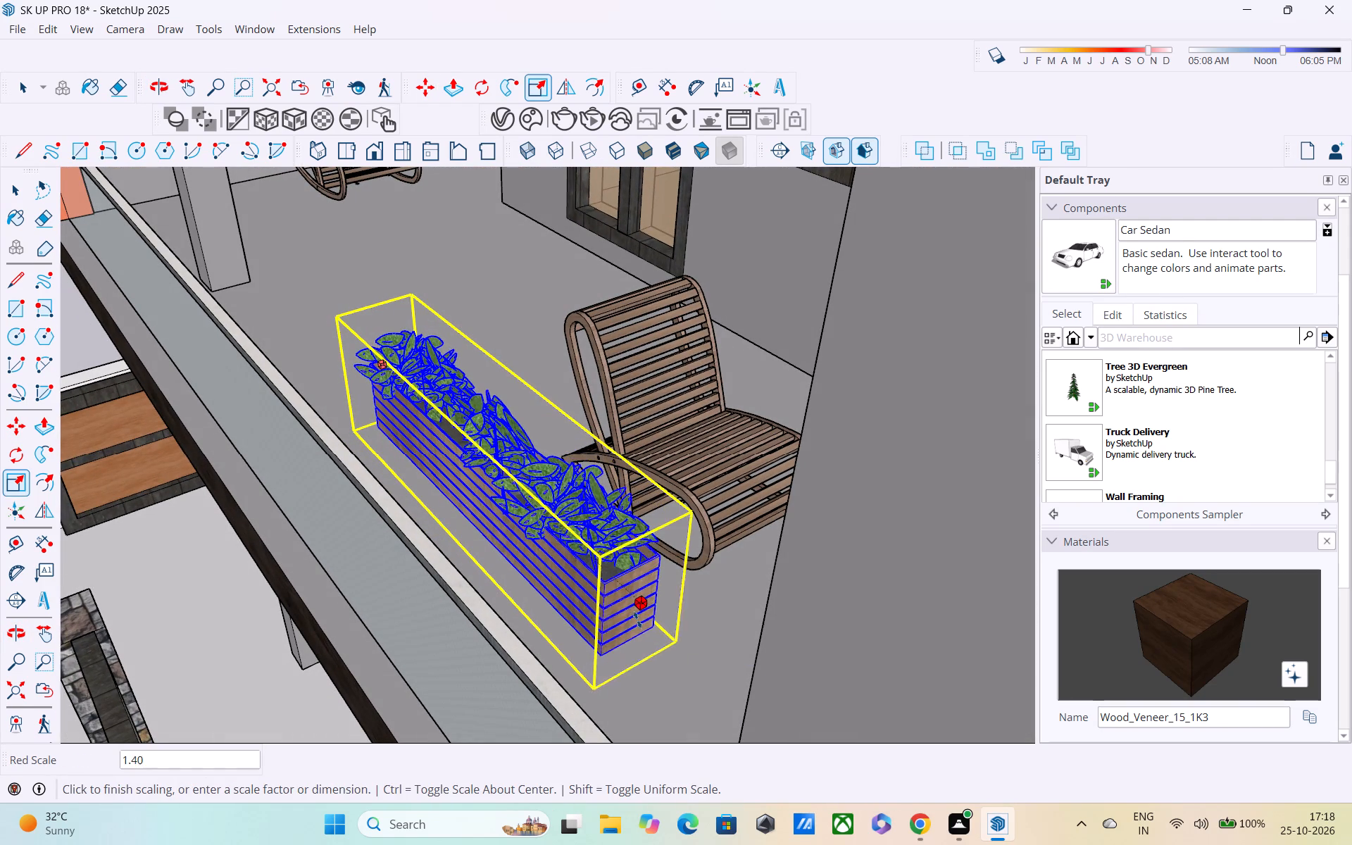
left_click(641, 620)
middle_click_drag(565, 508, 1234, 582)
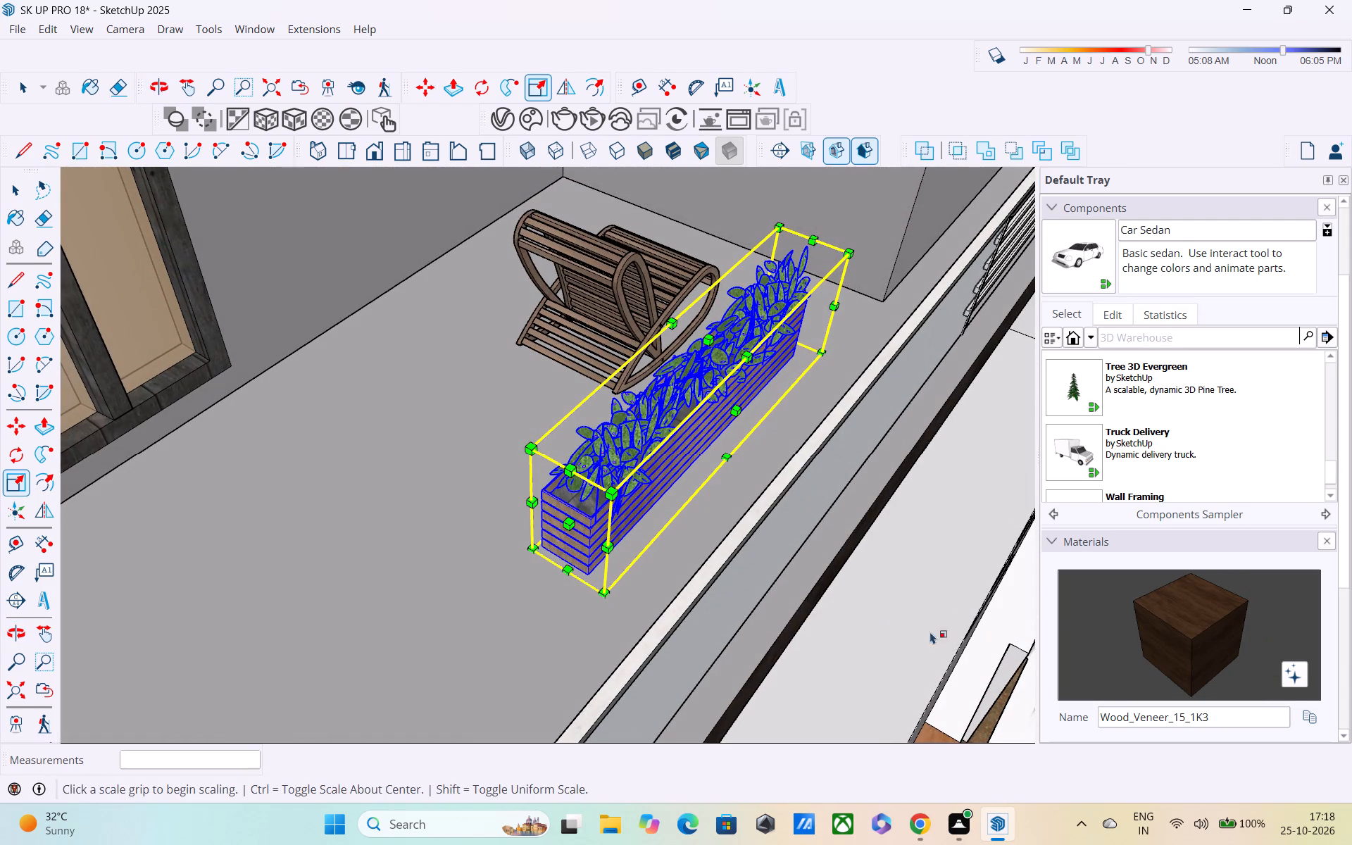
left_click(570, 525)
left_click(520, 591)
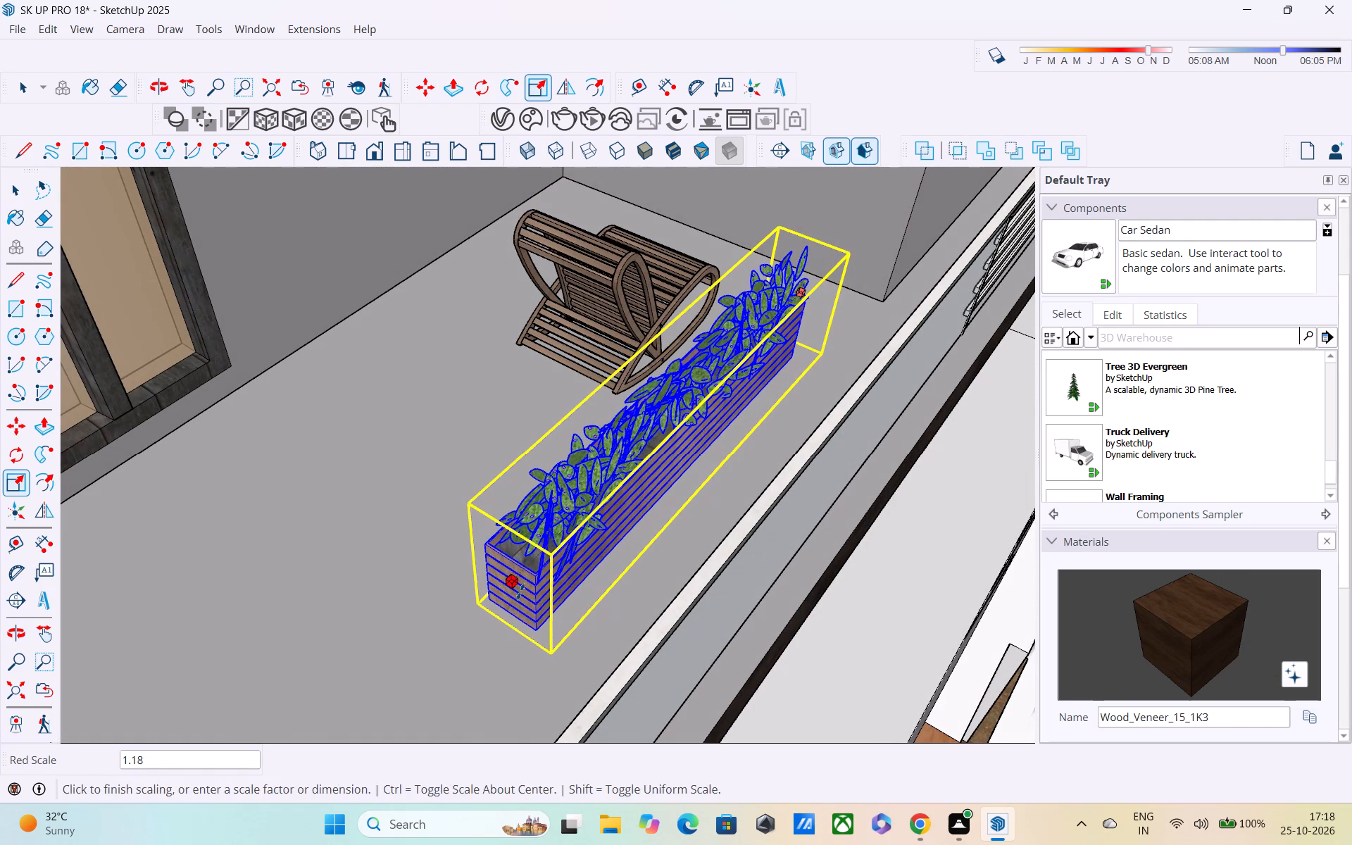
Scale the balcony planter box in depth, pulling its long front side towards the glass railing.
left_click(706, 429)
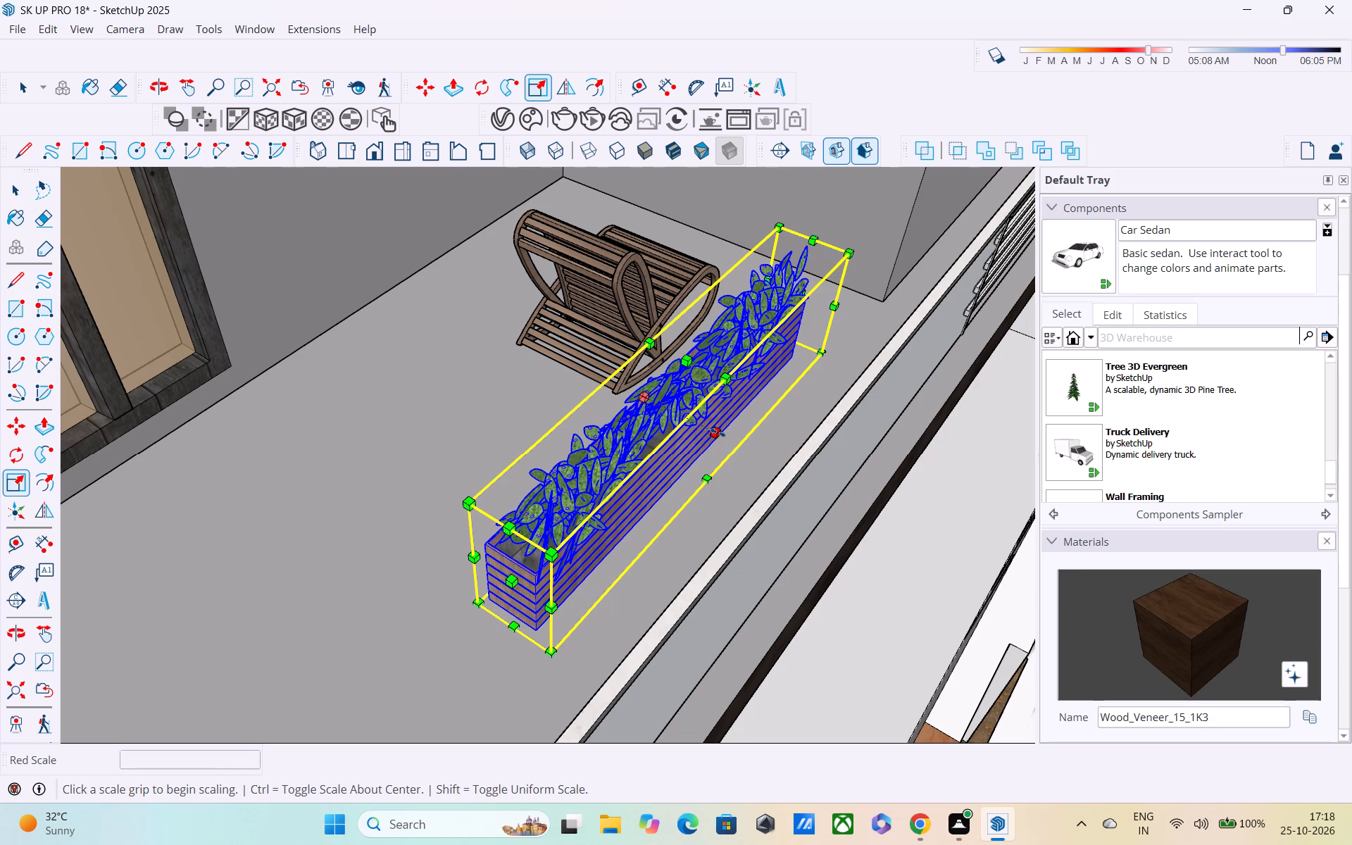
left_click_drag(718, 432, 753, 465)
middle_click_drag(753, 469, 649, 336)
key("space")
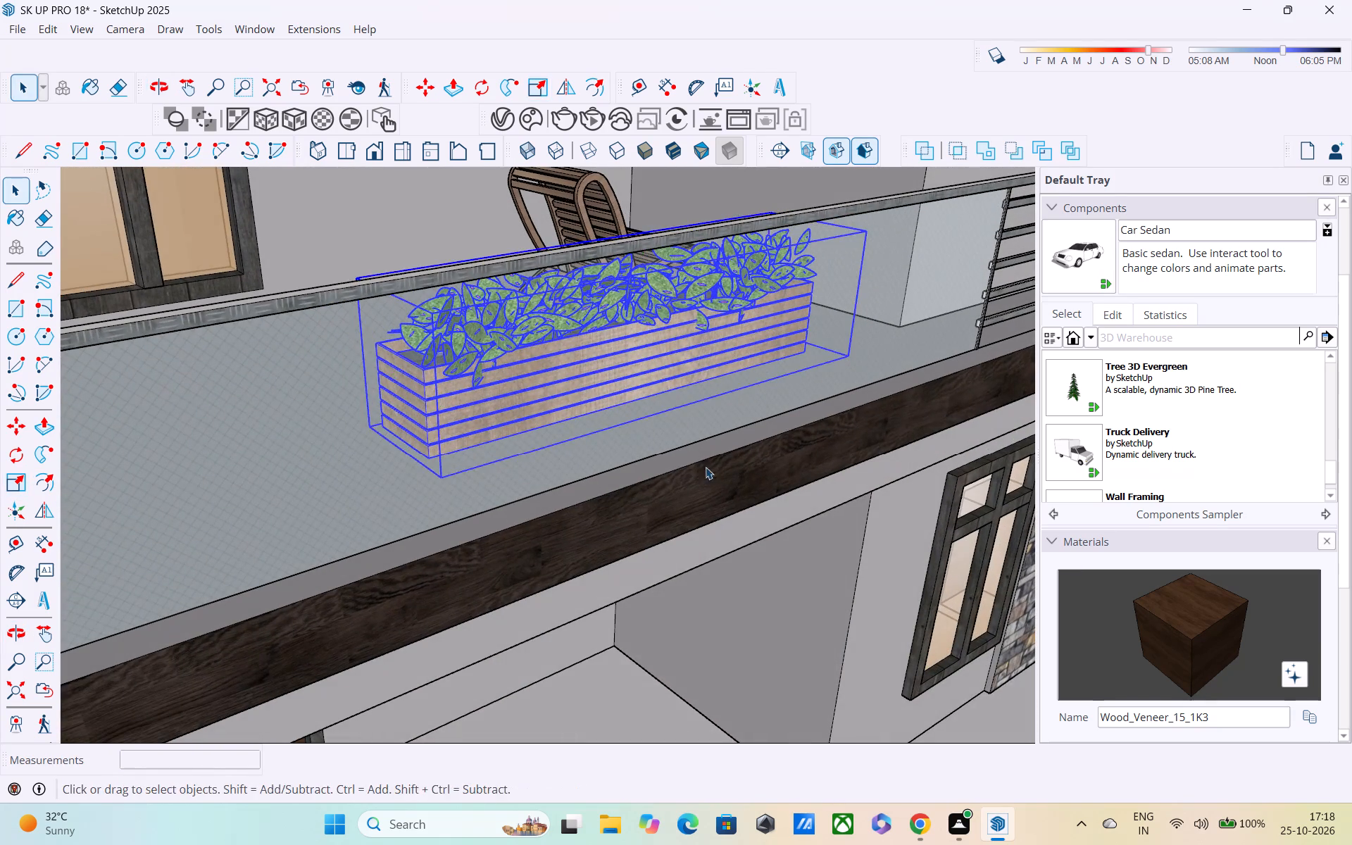
Examine how the enlarged planter box sits behind the glass railing in the overall front view of the house.
middle_click_drag(706, 467, 512, 468)
scroll(579, 468, "down", 1)
scroll(451, 457, "down", 4)
middle_click_drag(511, 482, 511, 323)
scroll(518, 344, "down", 5)
scroll(561, 412, "down", 2)
middle_click_drag(560, 430, 560, 430)
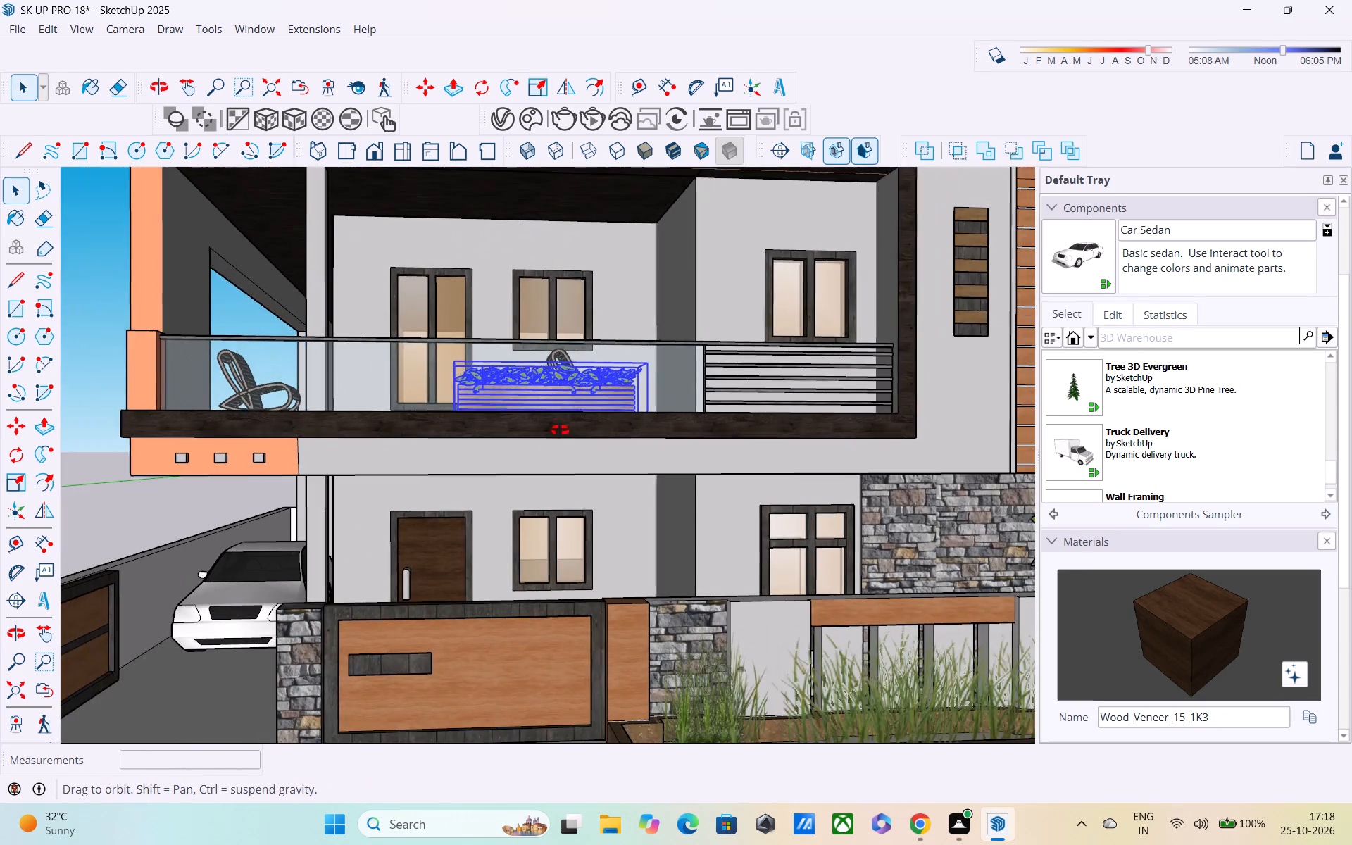
middle_click_drag(560, 430, 461, 547)
scroll(522, 482, "down", 4)
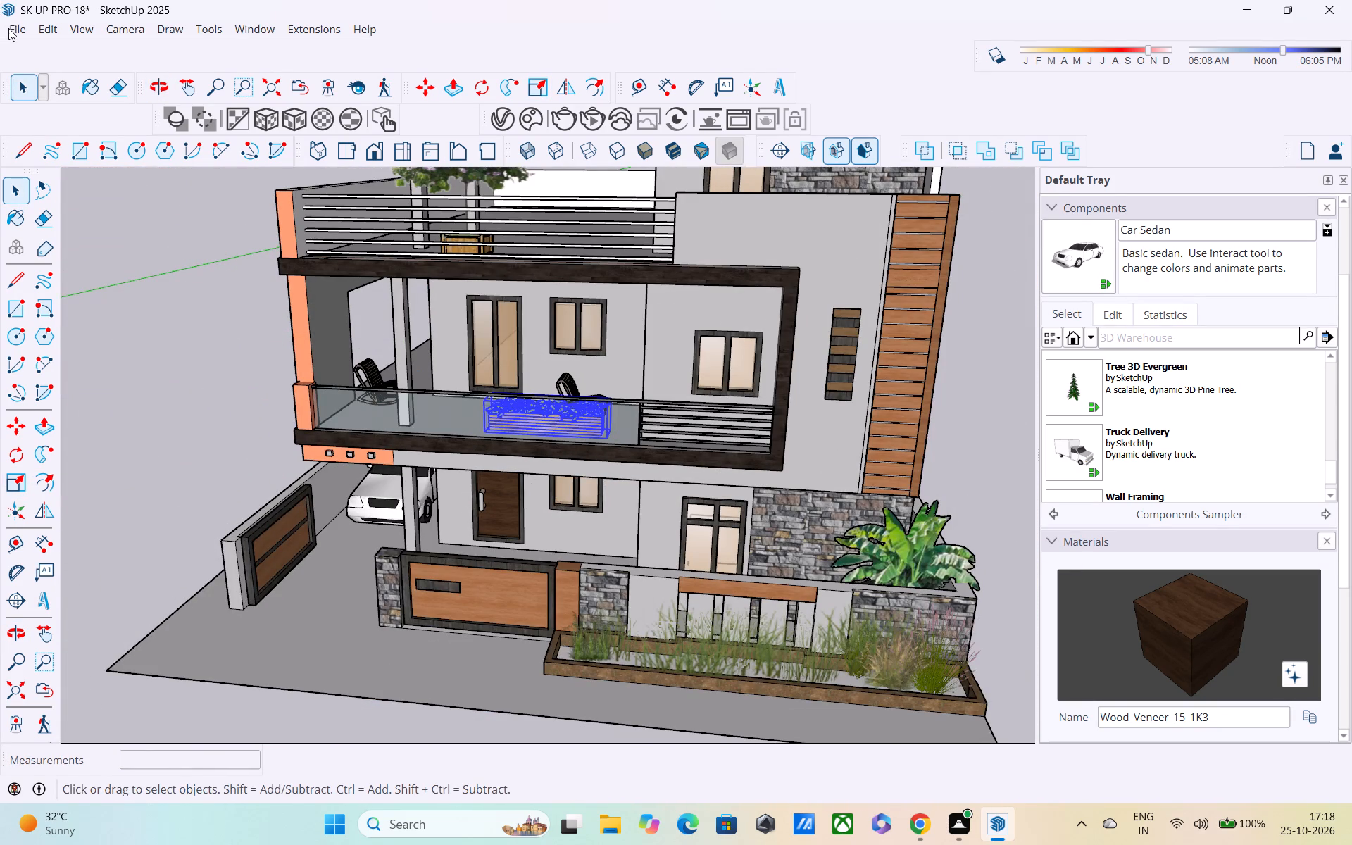
Import the downloaded plants model and place the potted plant on top of the stone gate pillar beside the driveway.
left_click(9, 27)
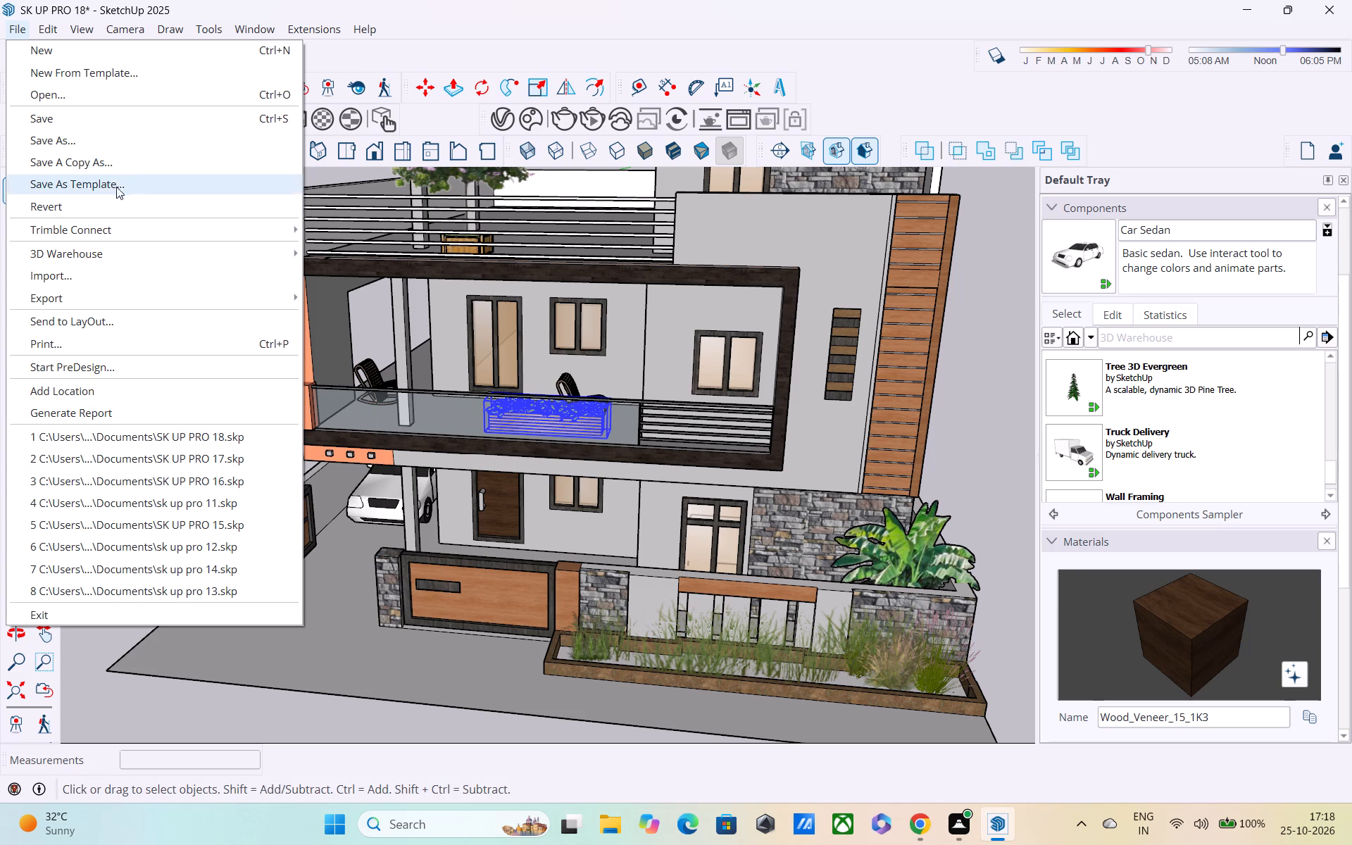
left_click(107, 273)
scroll(344, 330, "down", 2)
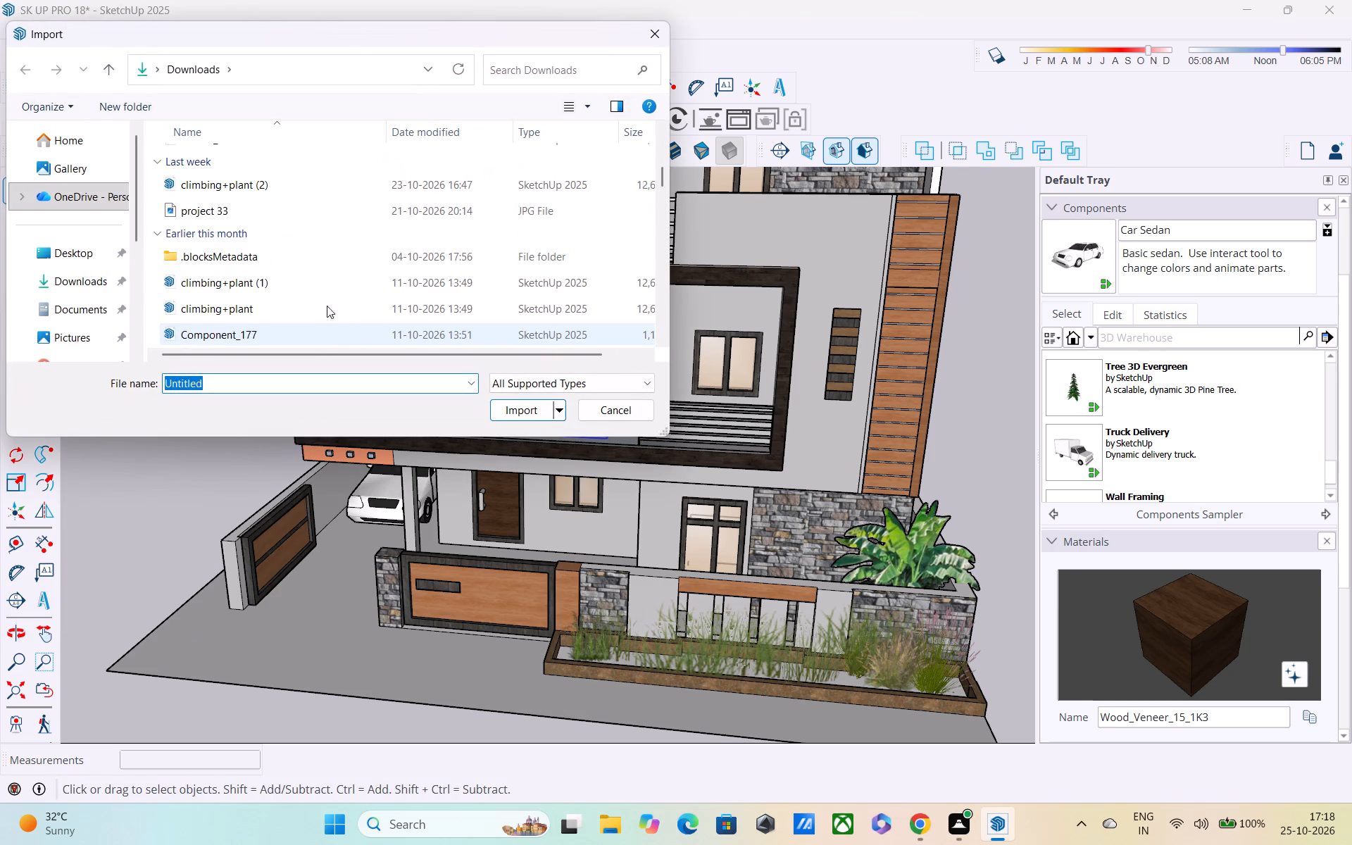
scroll(304, 280, "down", 1)
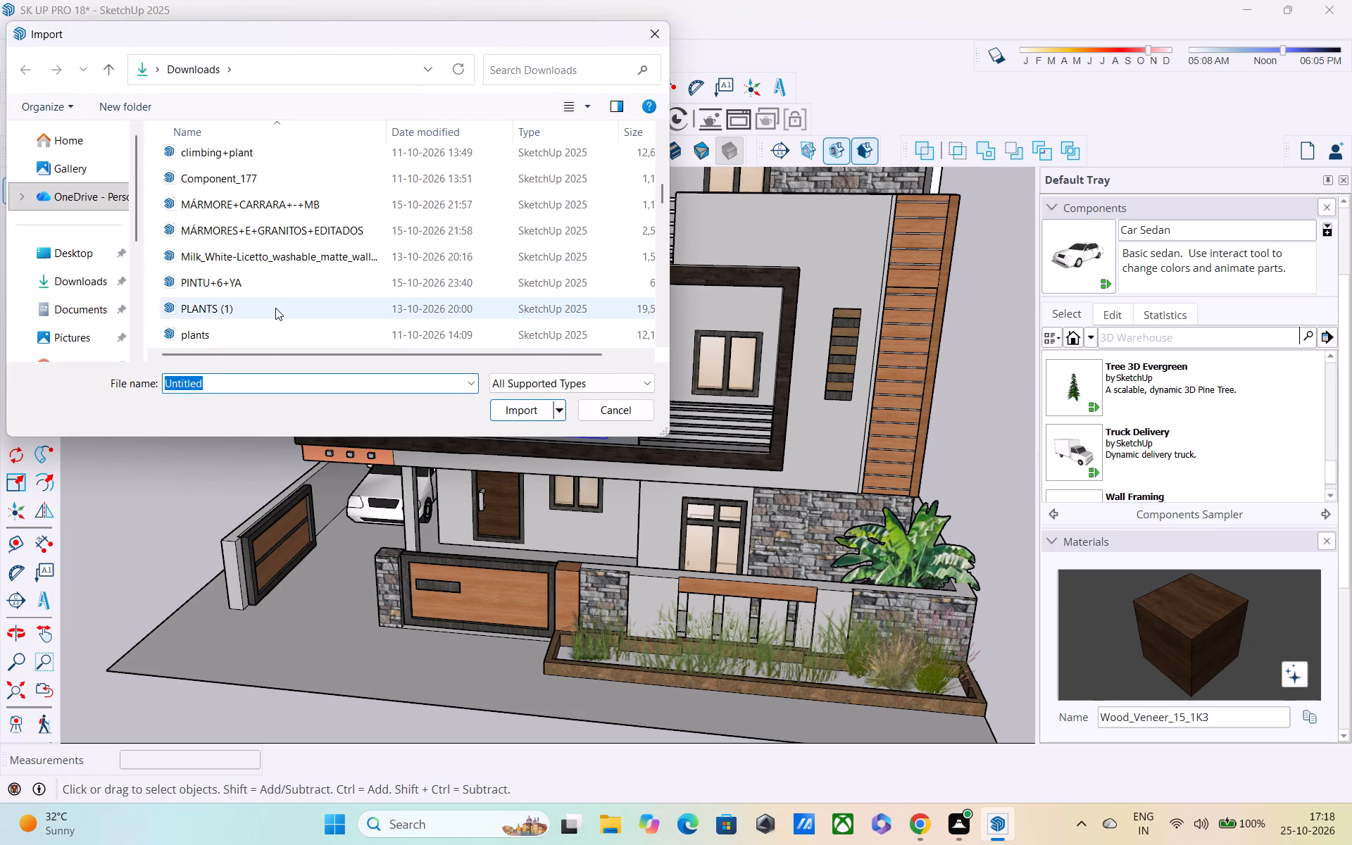
left_click(267, 327)
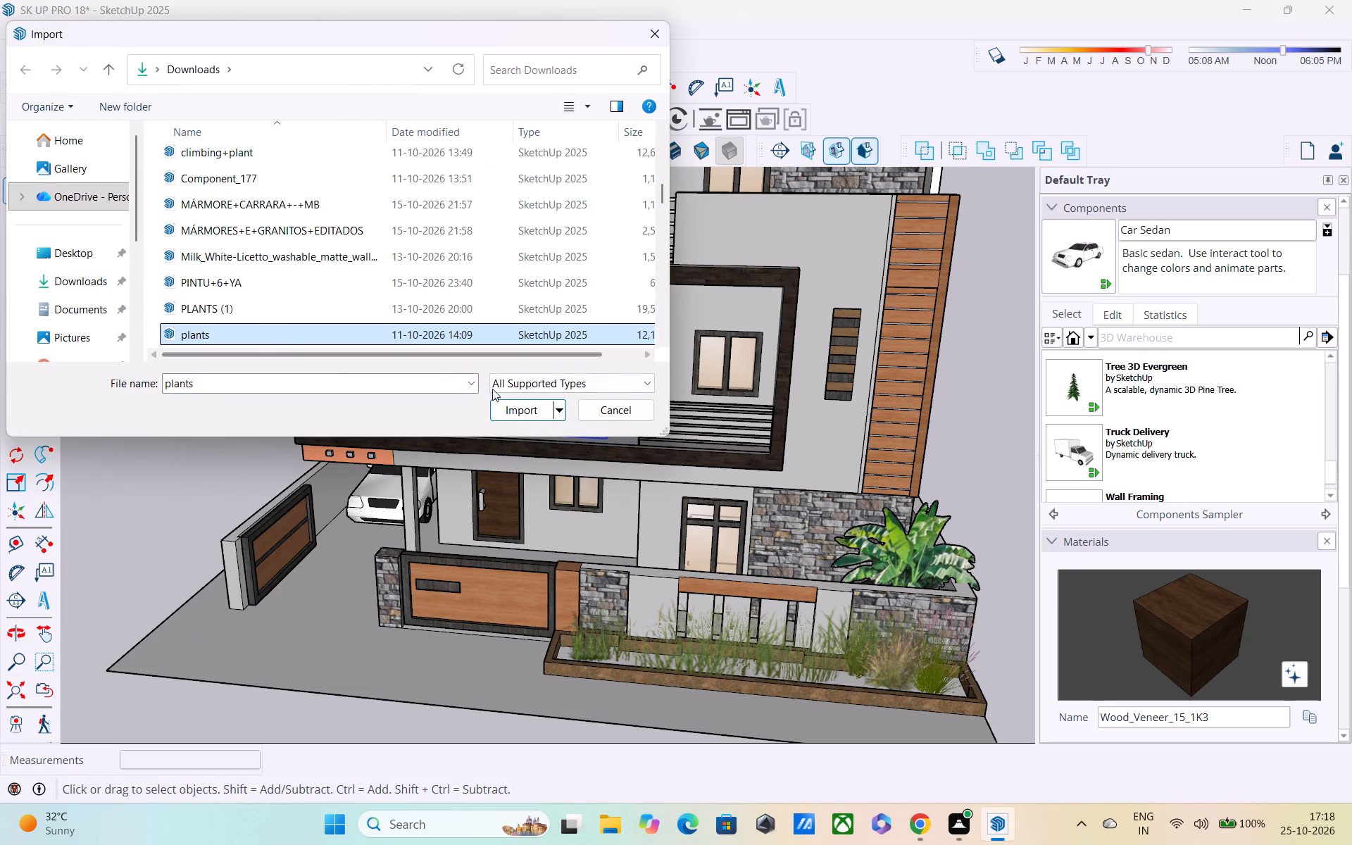
left_click(500, 409)
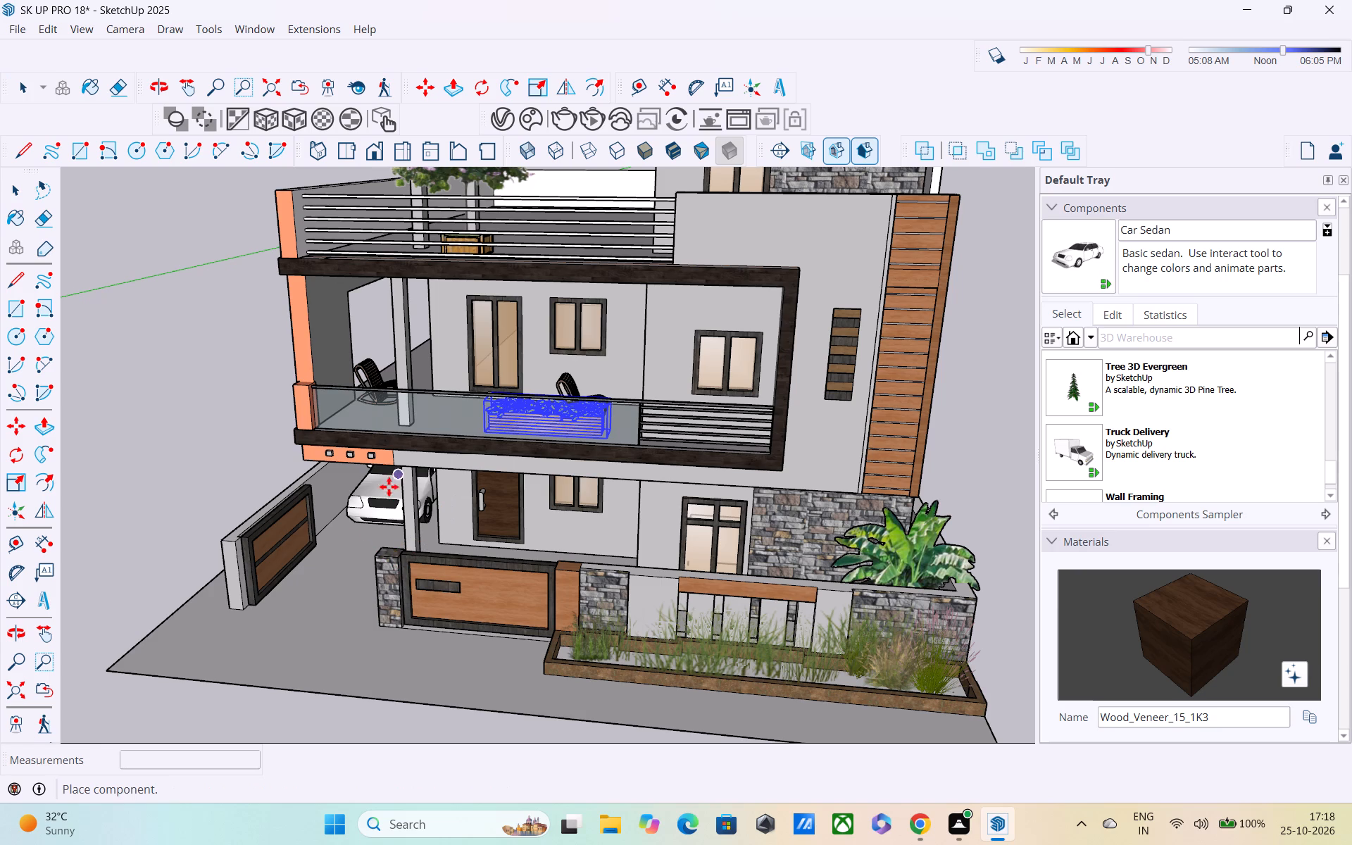
scroll(384, 573, "up", 2)
middle_click_drag(390, 546, 442, 496)
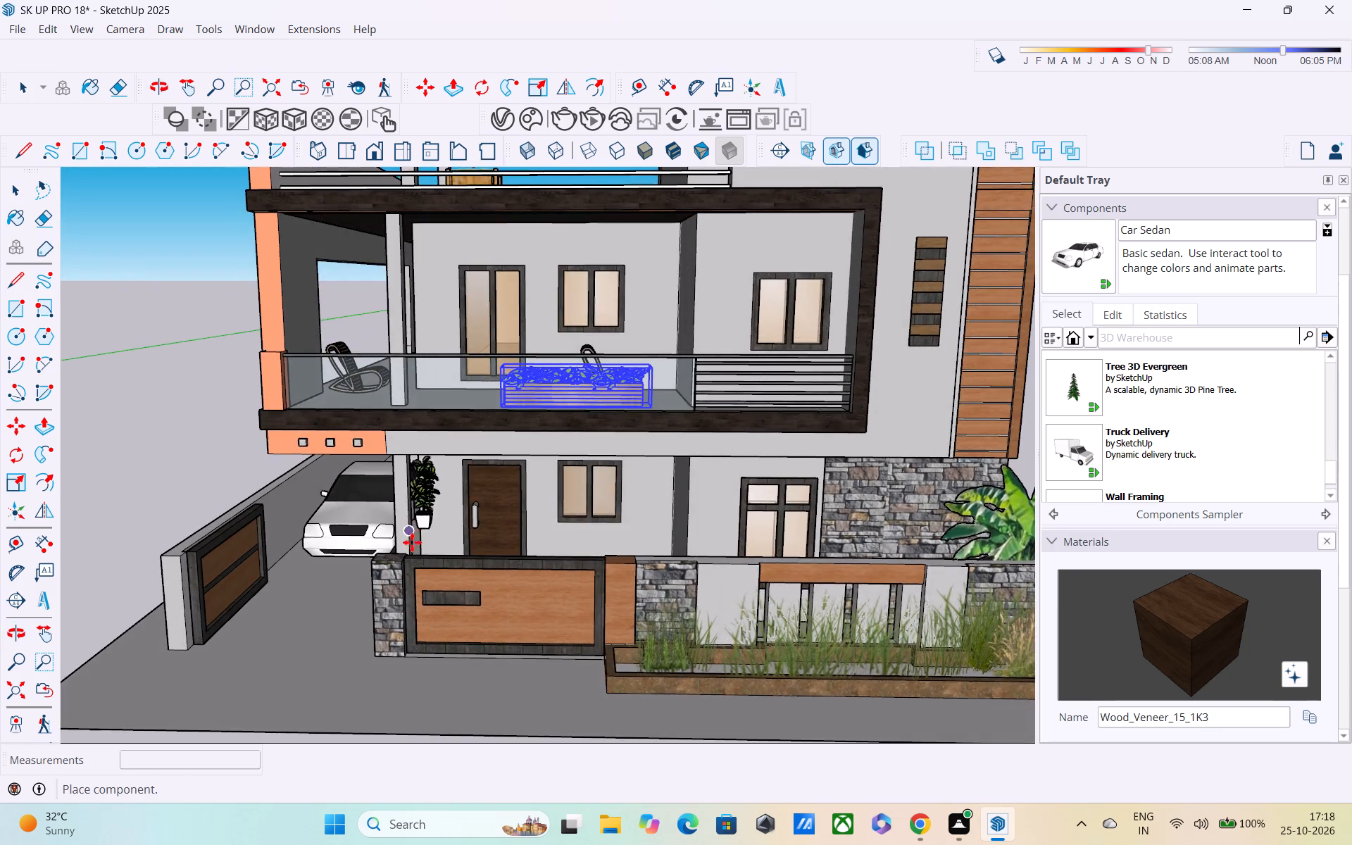
scroll(410, 546, "up", 5)
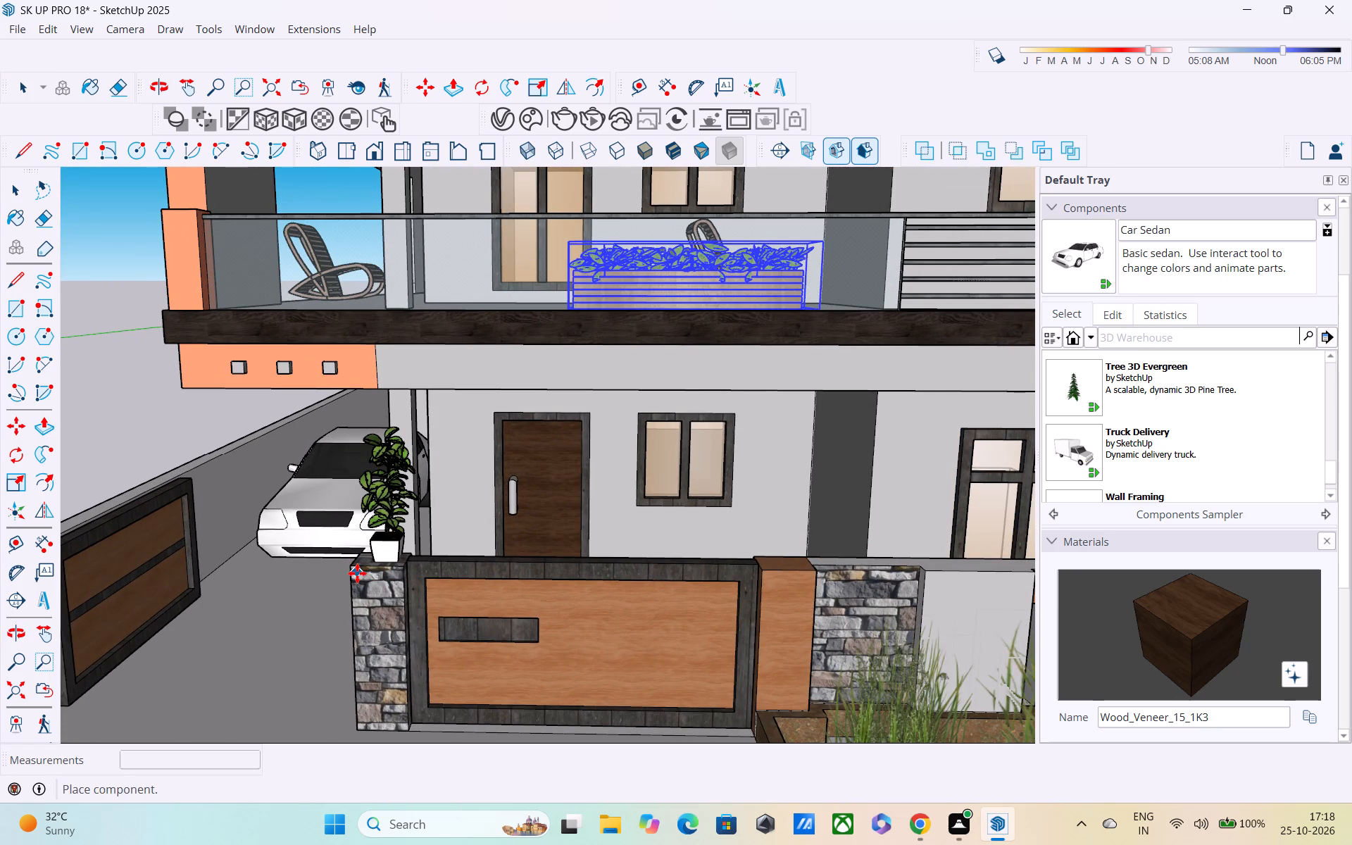
left_click(357, 573)
Copy the potted plant from the stone pillar about 10' 11" across the driveway onto the plain grey gate pillar.
middle_click_drag(395, 560, 599, 488)
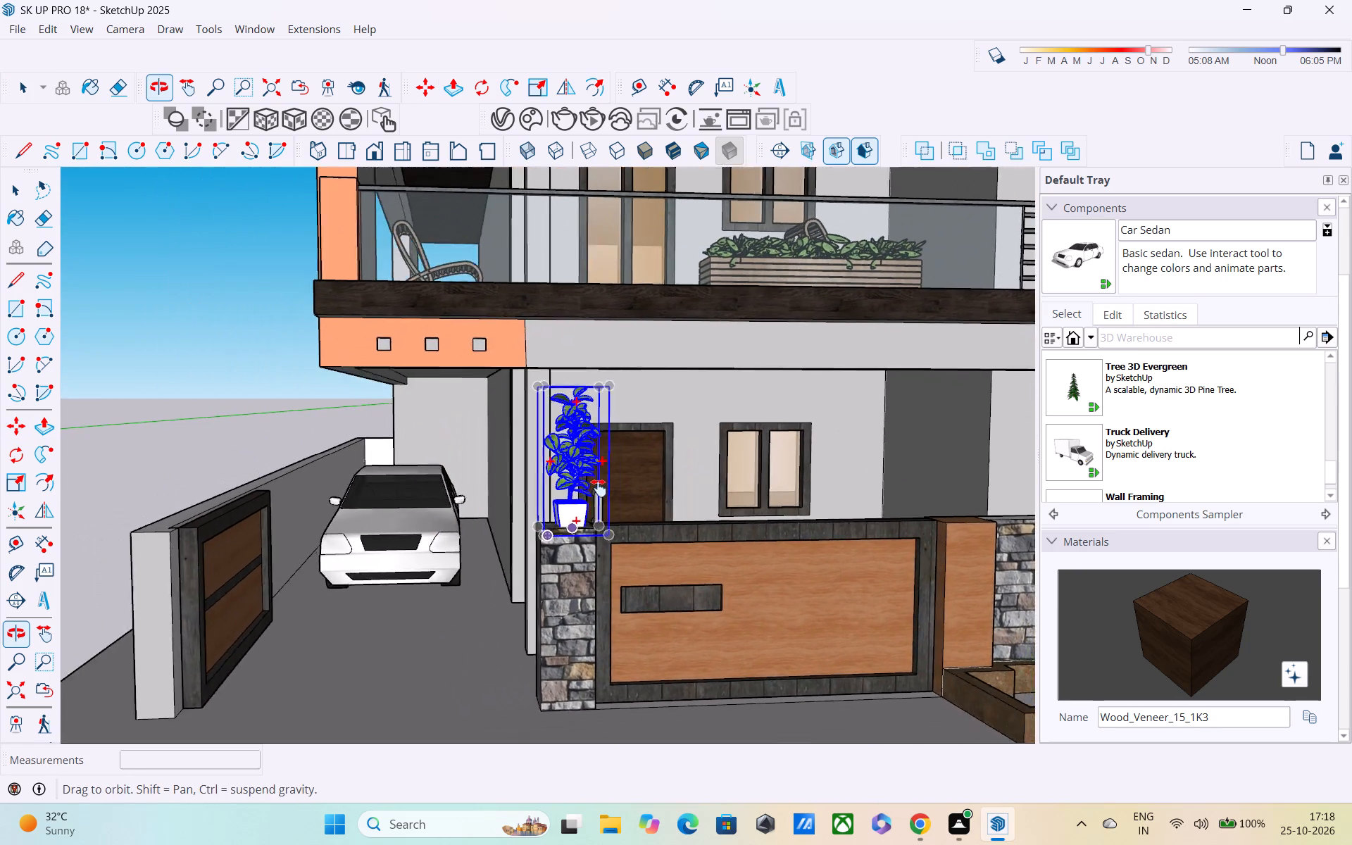
middle_click_drag(599, 488, 611, 485)
middle_click_drag(653, 545, 580, 526)
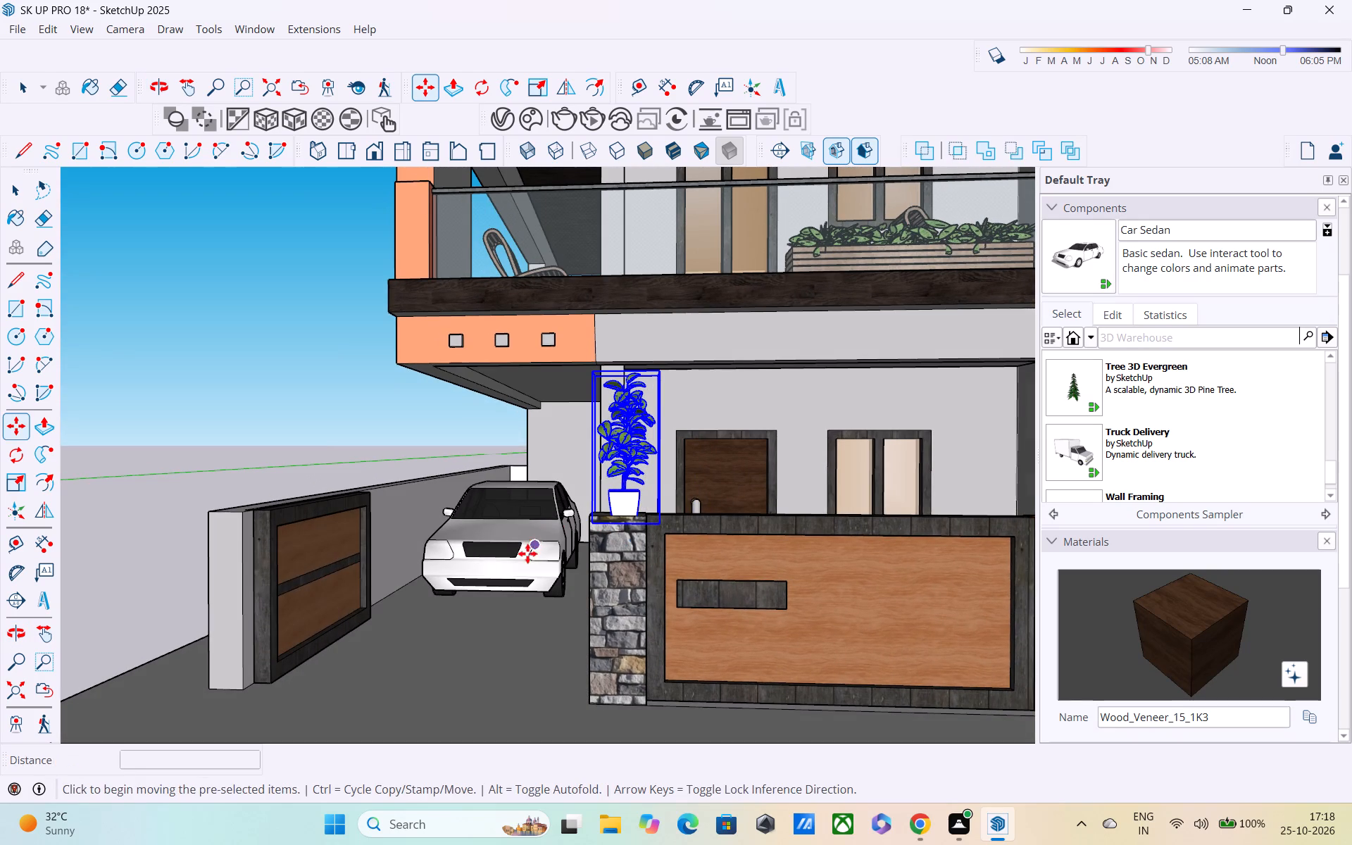
key("space")
key("Escape")
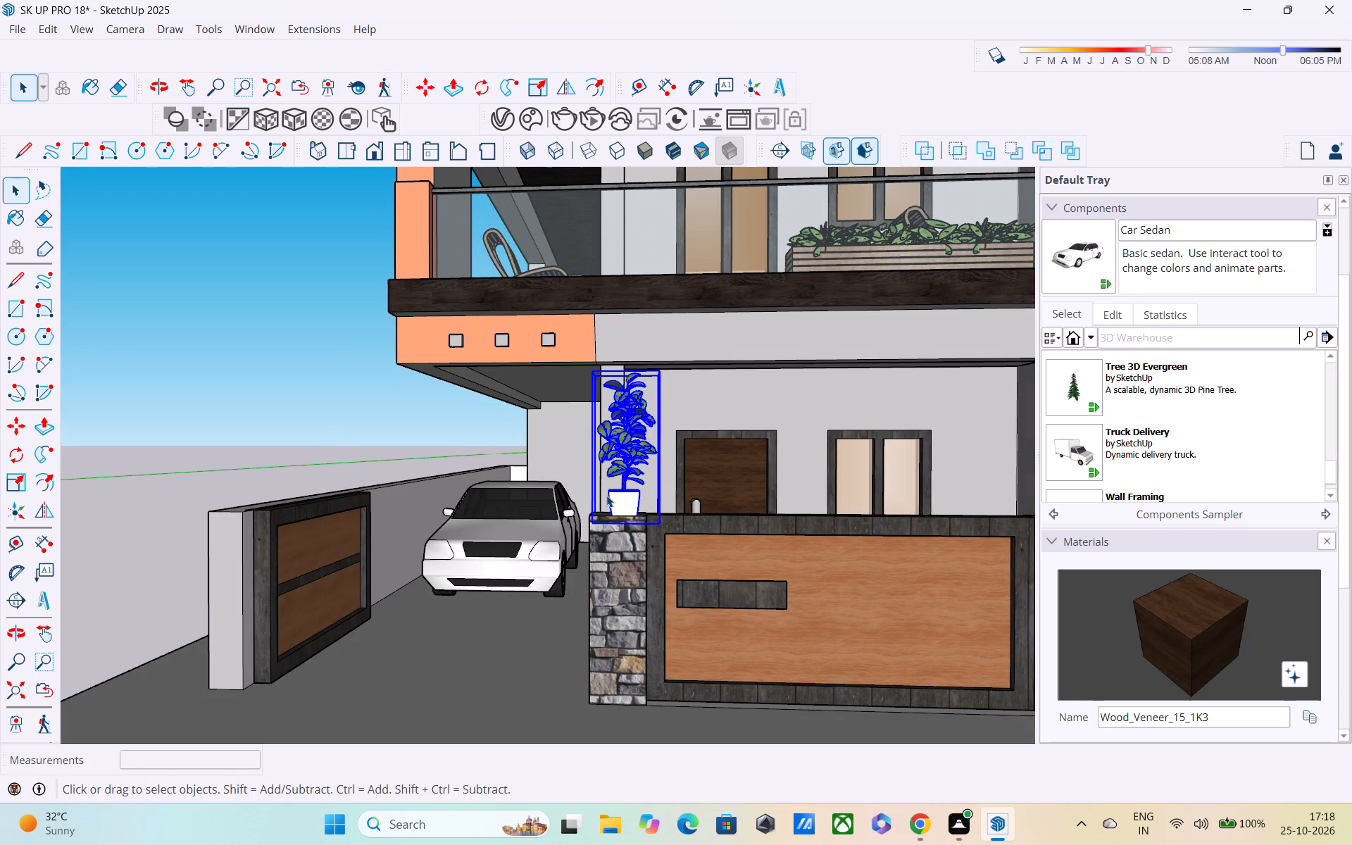
key("m")
left_click(591, 527)
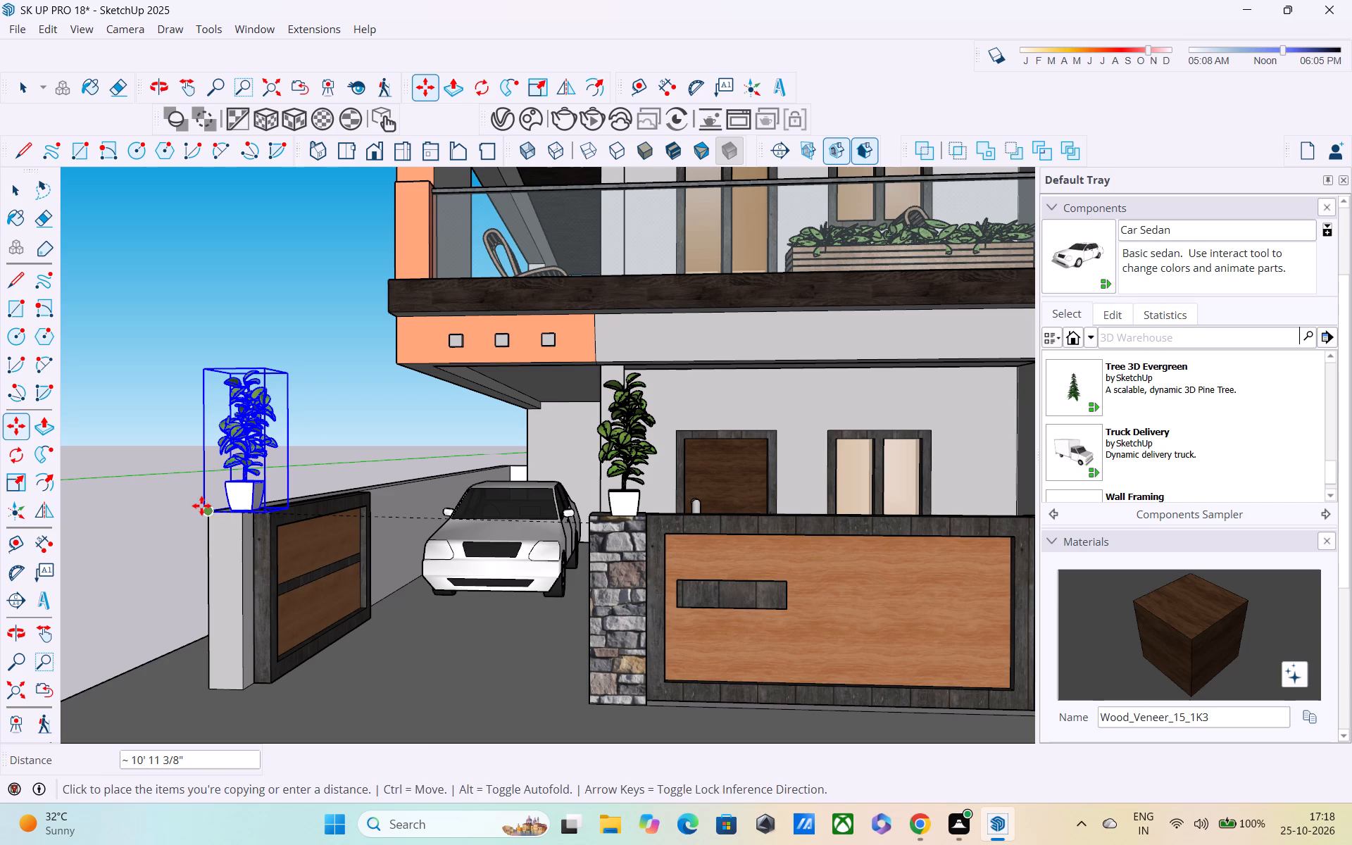
left_click(201, 506)
key("space")
left_click(334, 439)
Examine the potted plants on both gate pillars from the side and from the front of the whole house.
middle_click_drag(419, 525, 646, 557)
scroll(646, 557, "down", 3)
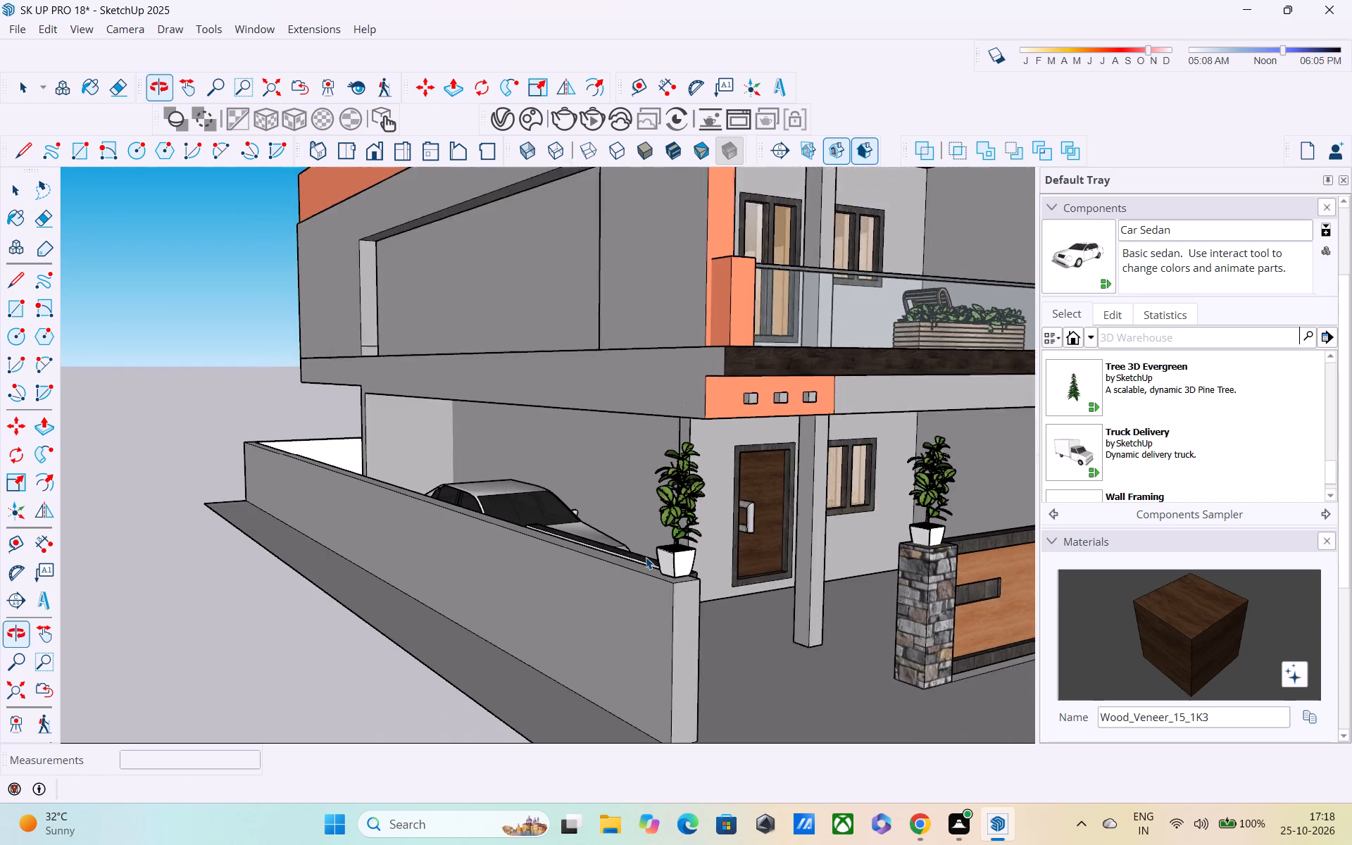
scroll(646, 557, "down", 1)
middle_click_drag(777, 563, 614, 561)
scroll(609, 561, "down", 4)
middle_click_drag(684, 588, 616, 544)
scroll(644, 601, "down", 2)
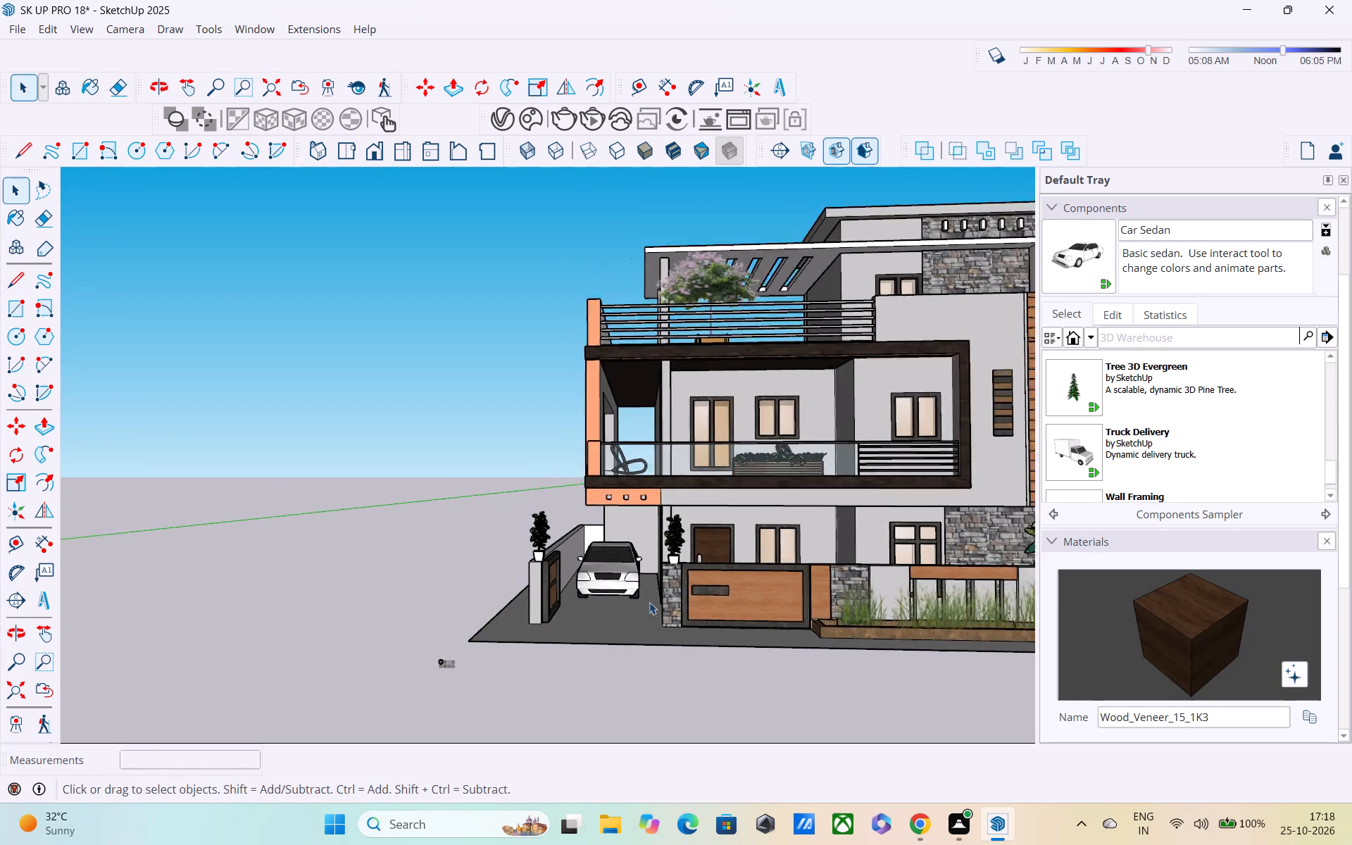
scroll(649, 602, "down", 2)
middle_click_drag(724, 600, 553, 597)
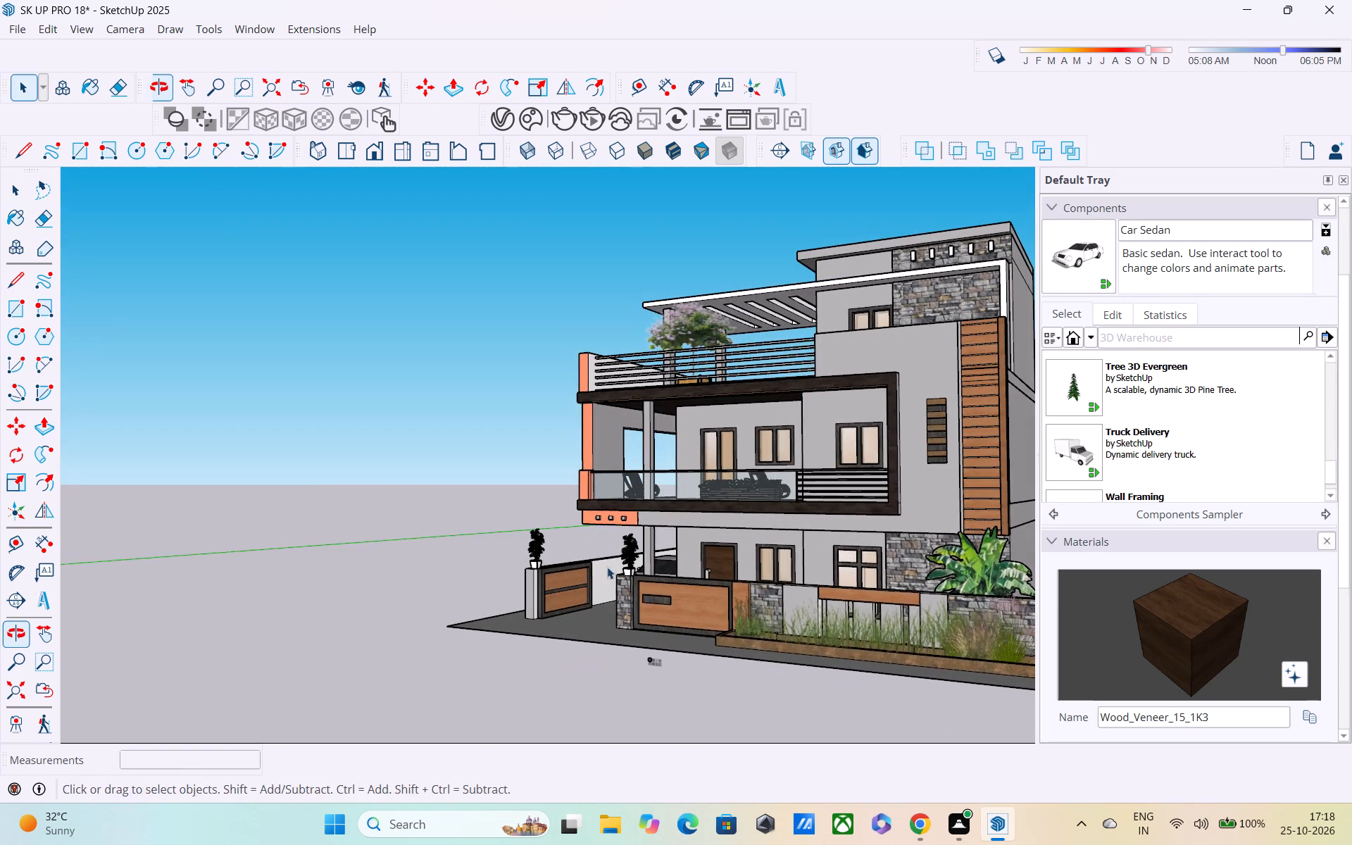
middle_click_drag(613, 562, 794, 626)
scroll(772, 515, "up", 2)
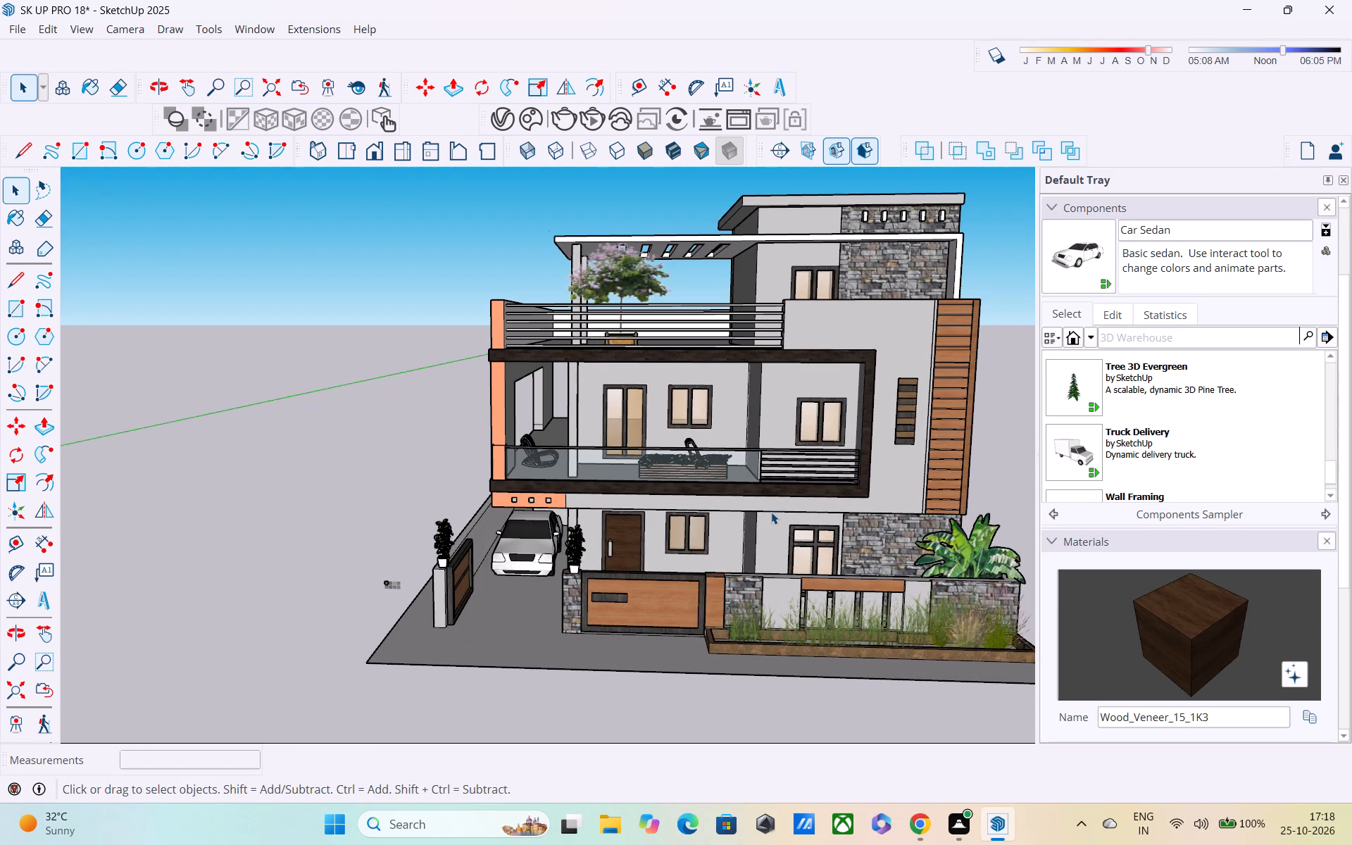
Delete the banana tree behind the stone compound wall, above the grass planting bed.
left_click(575, 553)
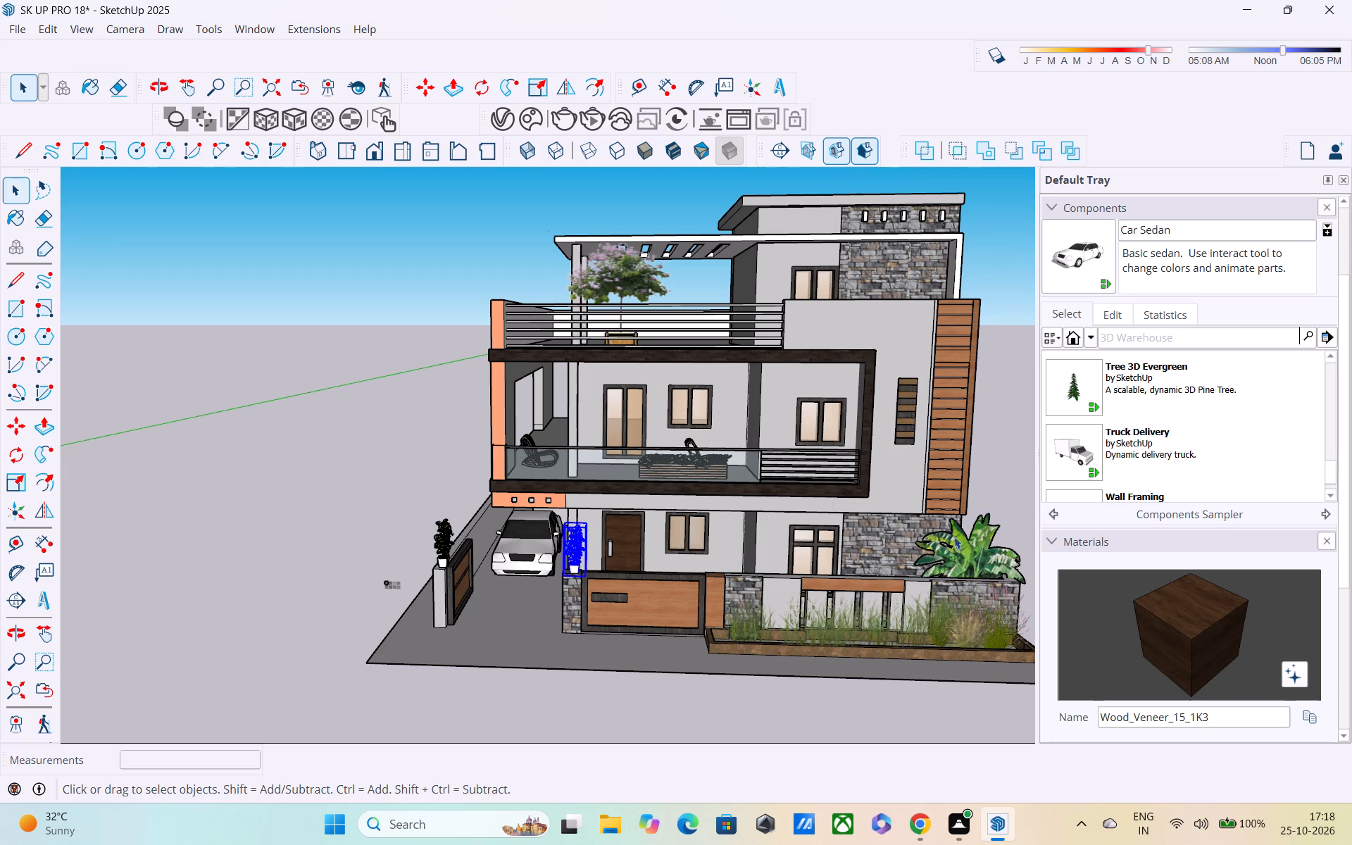
left_click(972, 545)
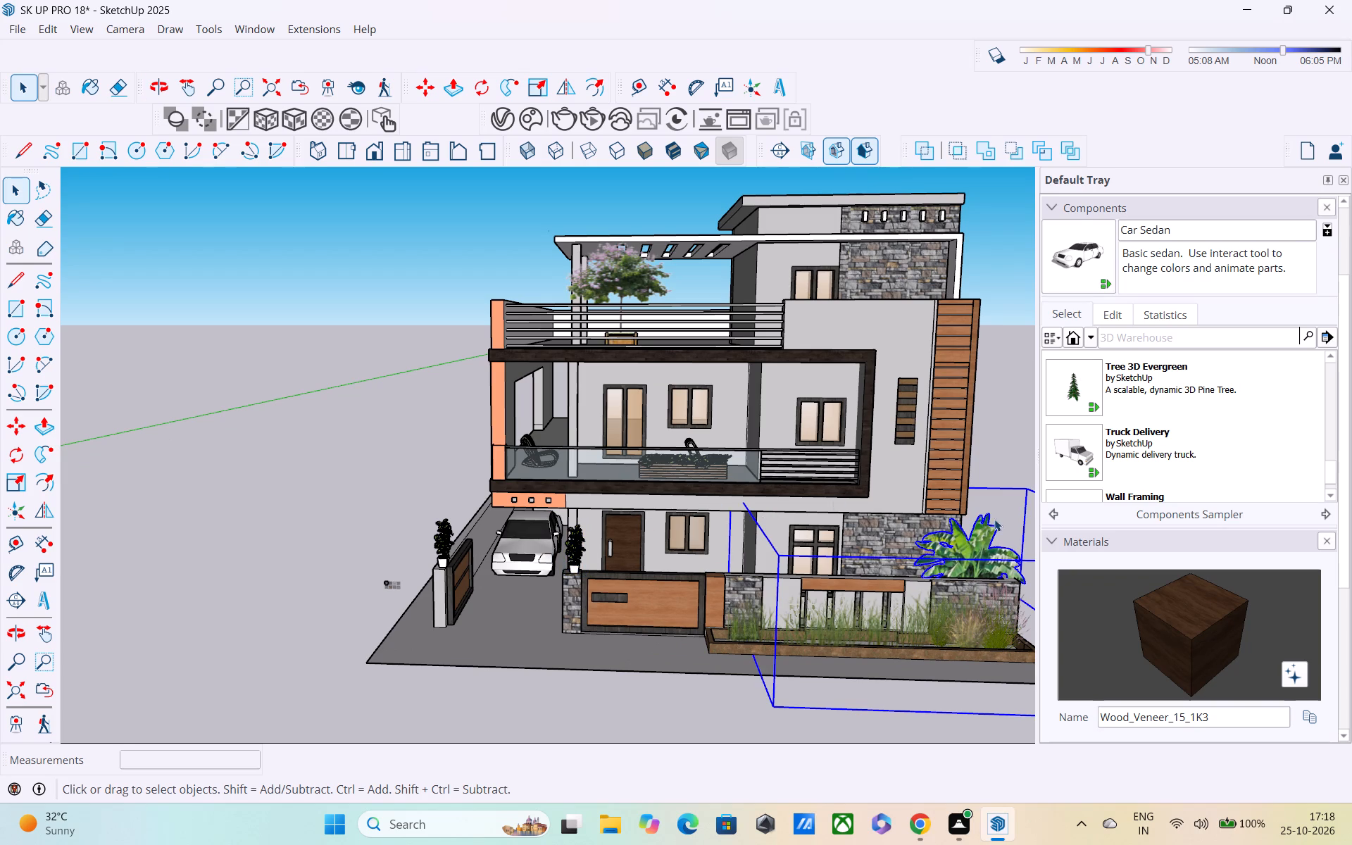
key("Delete")
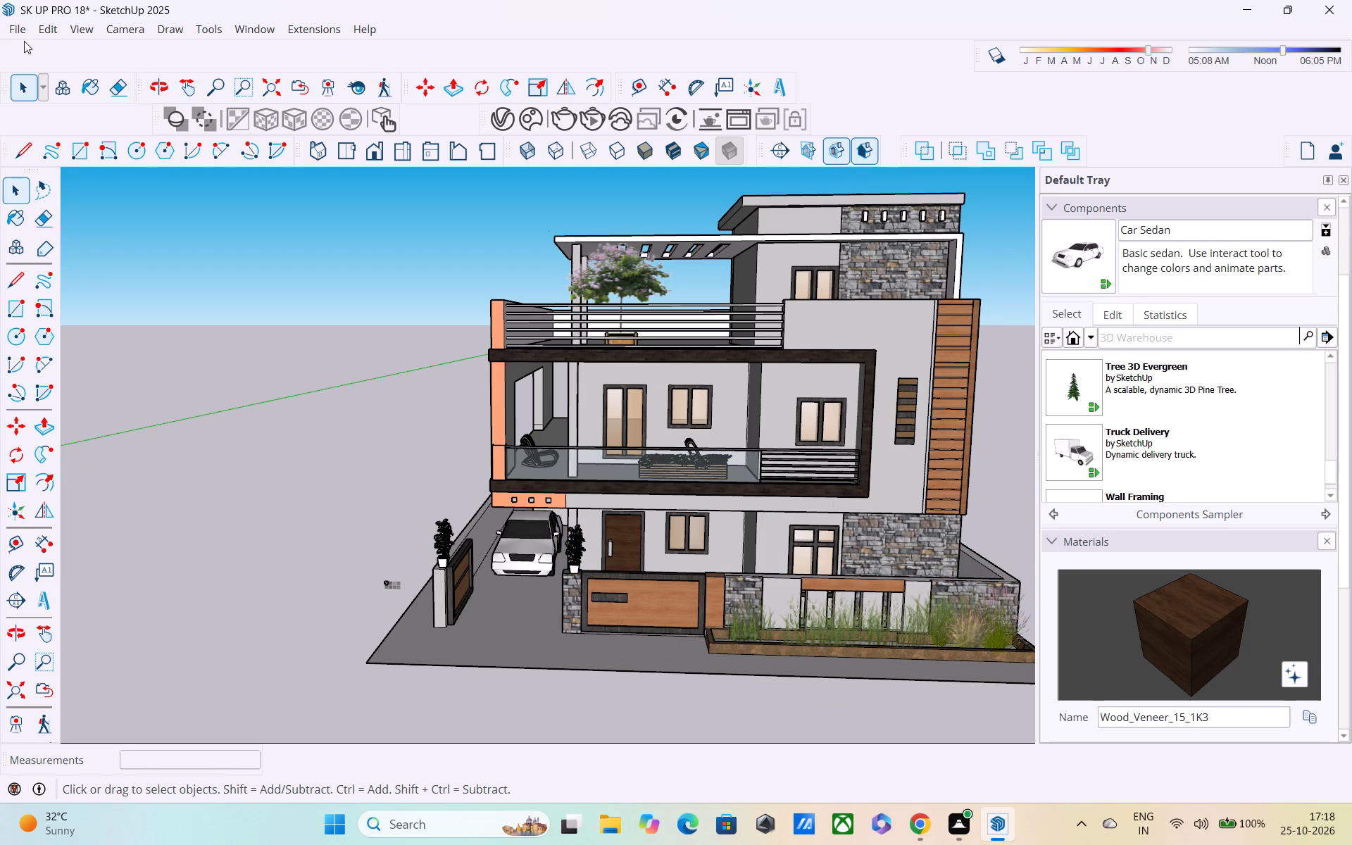
Switch to 3D Warehouse in Chrome and search the models for TREES in place of the banana tree search.
left_click(16, 30)
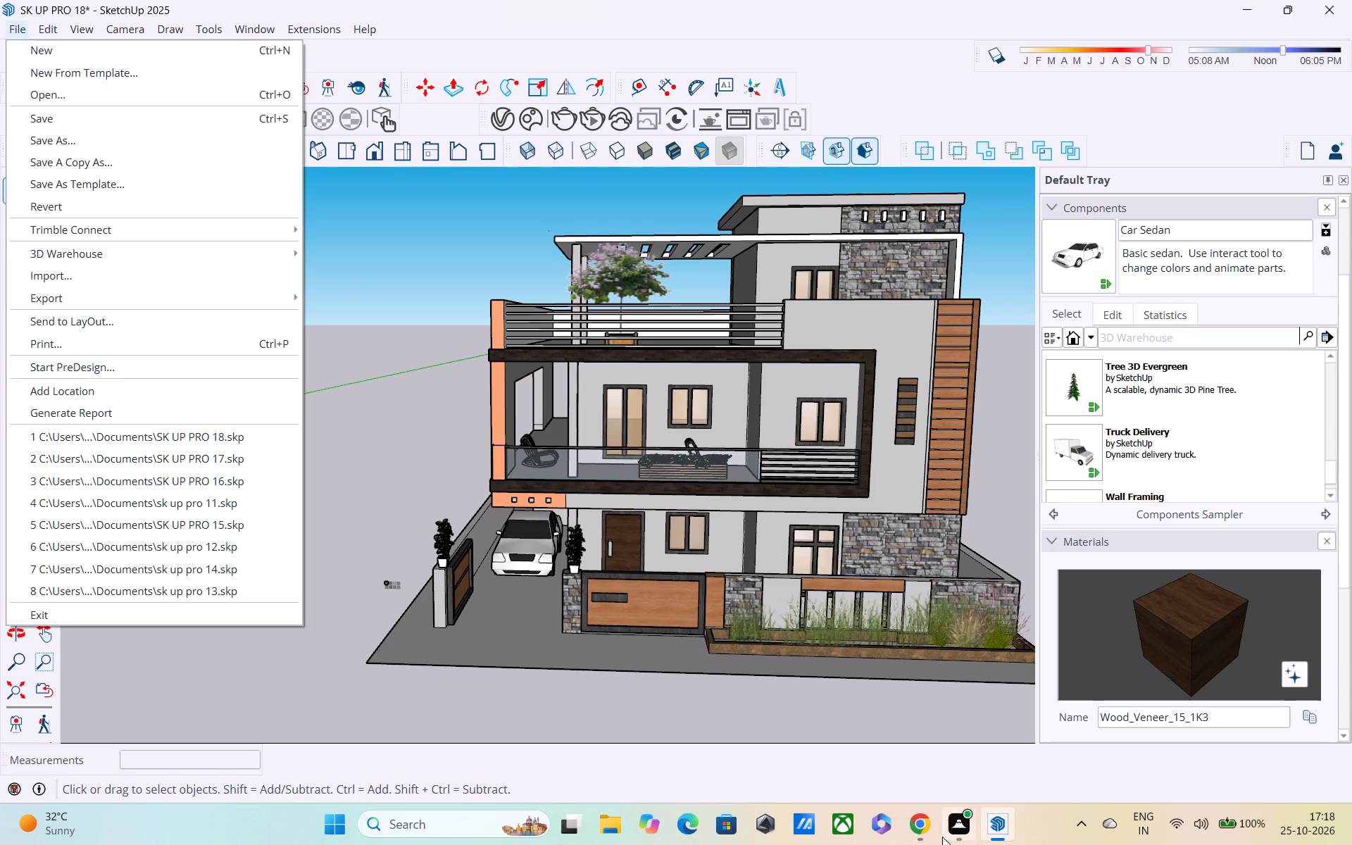
left_click(914, 762)
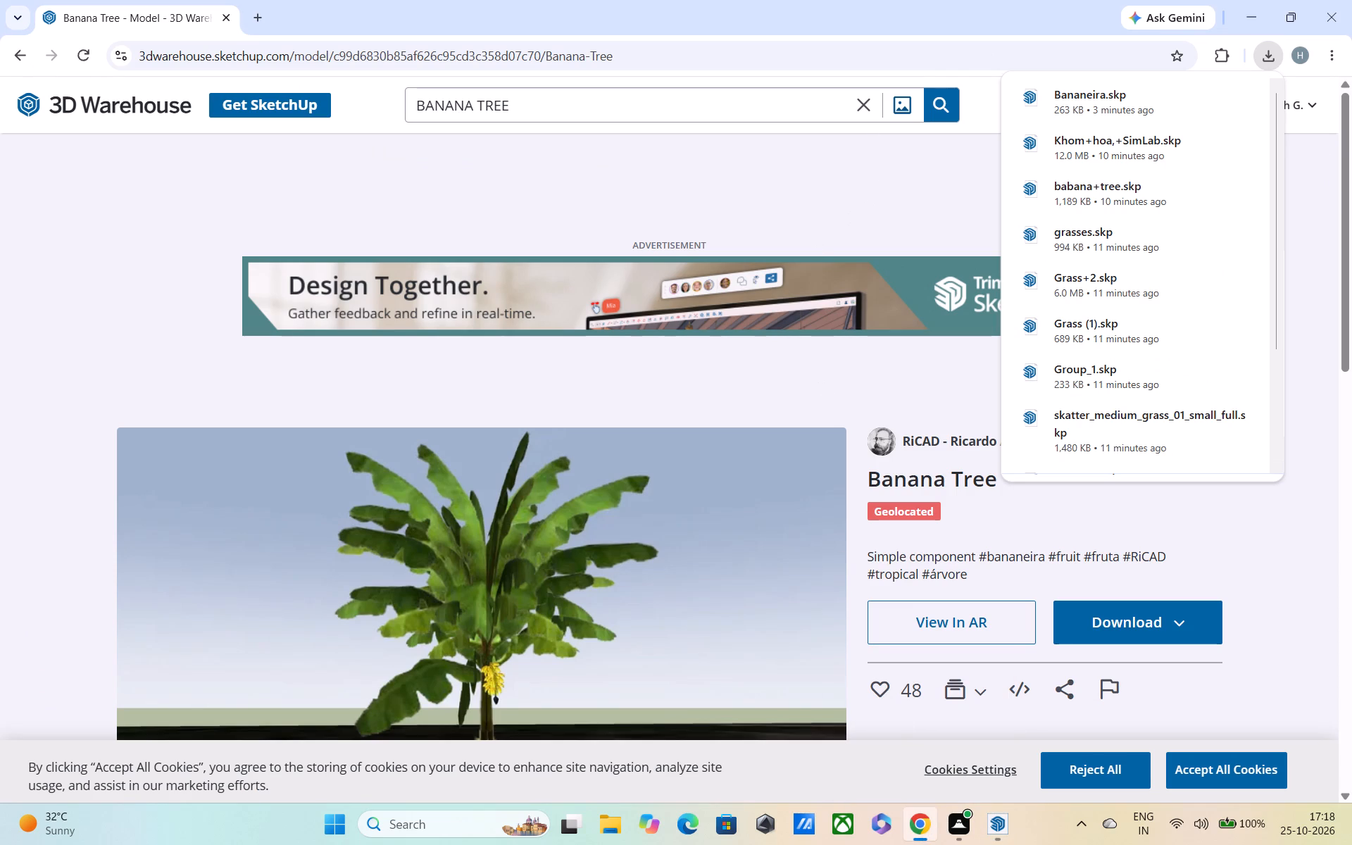
left_click(856, 105)
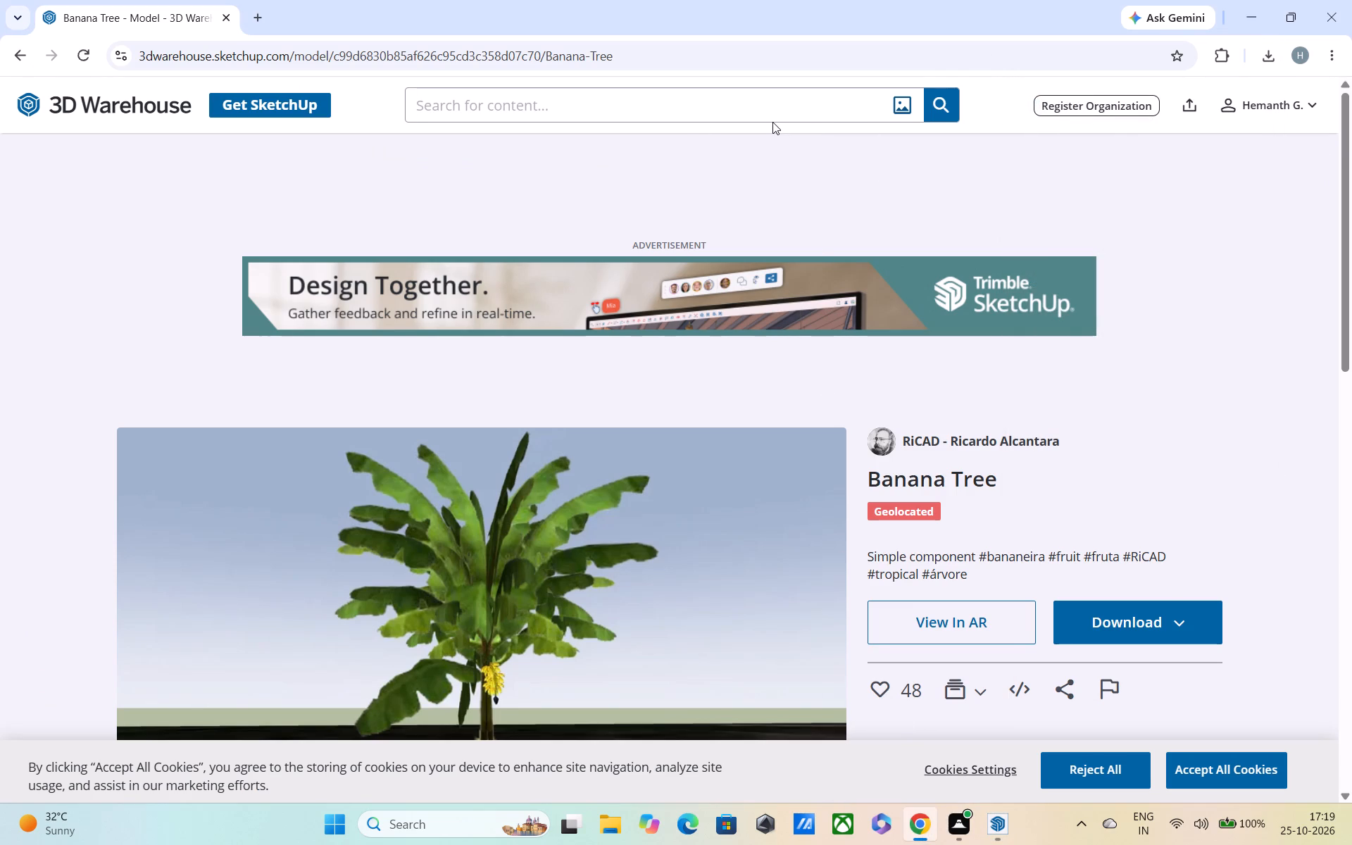
type("TREES")
key("Return")
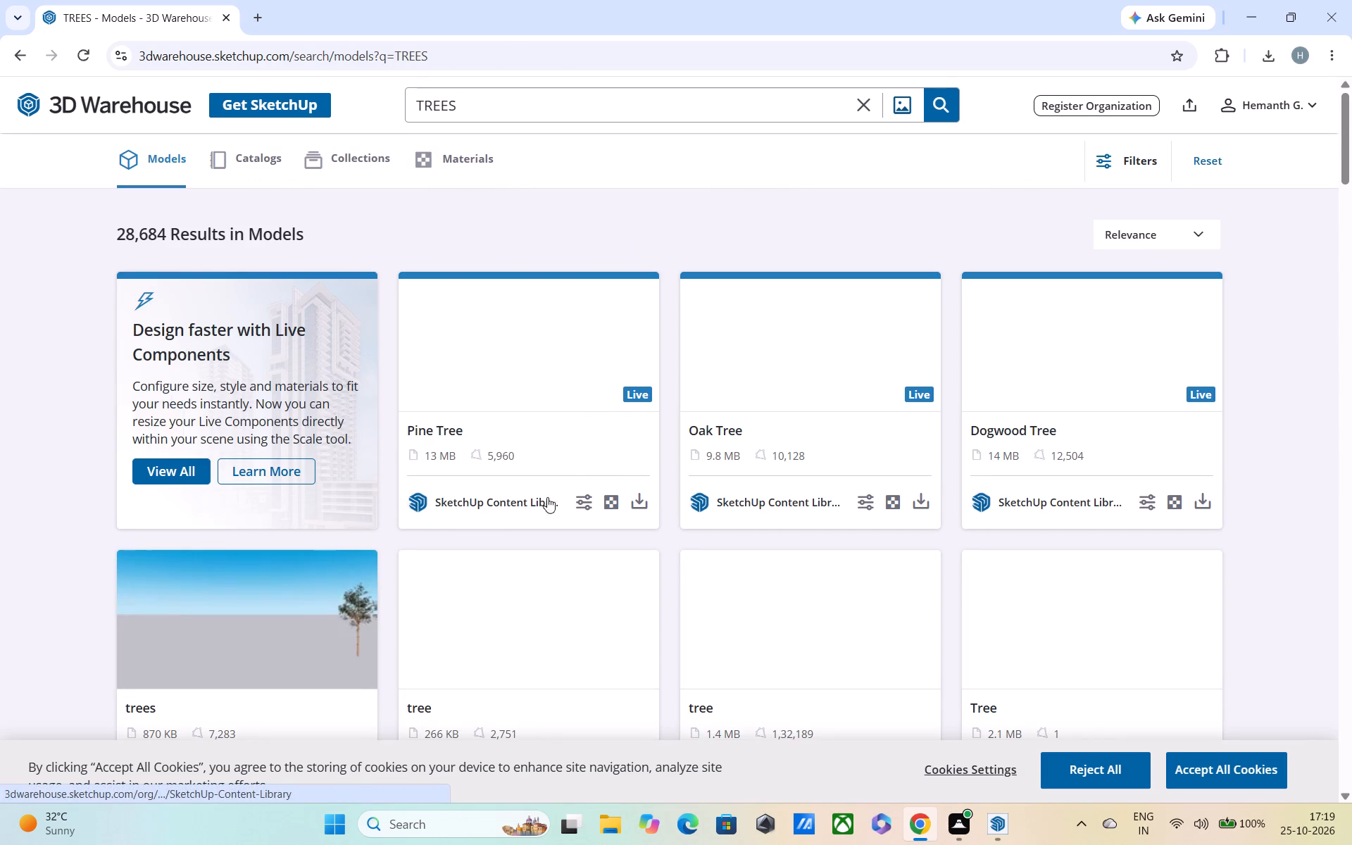
Find the broad-leaved plant in a grey marbled pot, titled tree, among the results and download it as a SketchUp file.
scroll(547, 497, "down", 1)
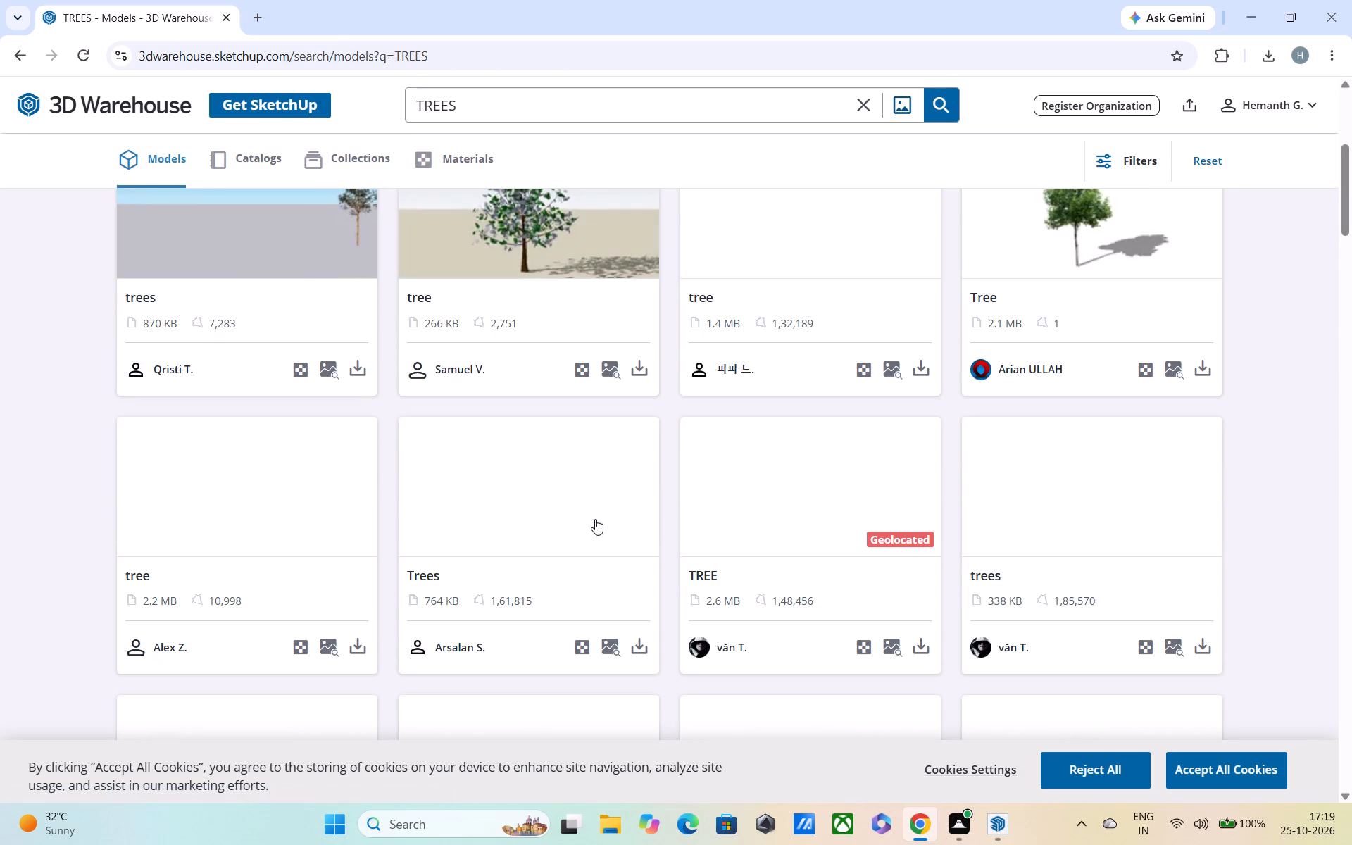
scroll(595, 519, "up", 1)
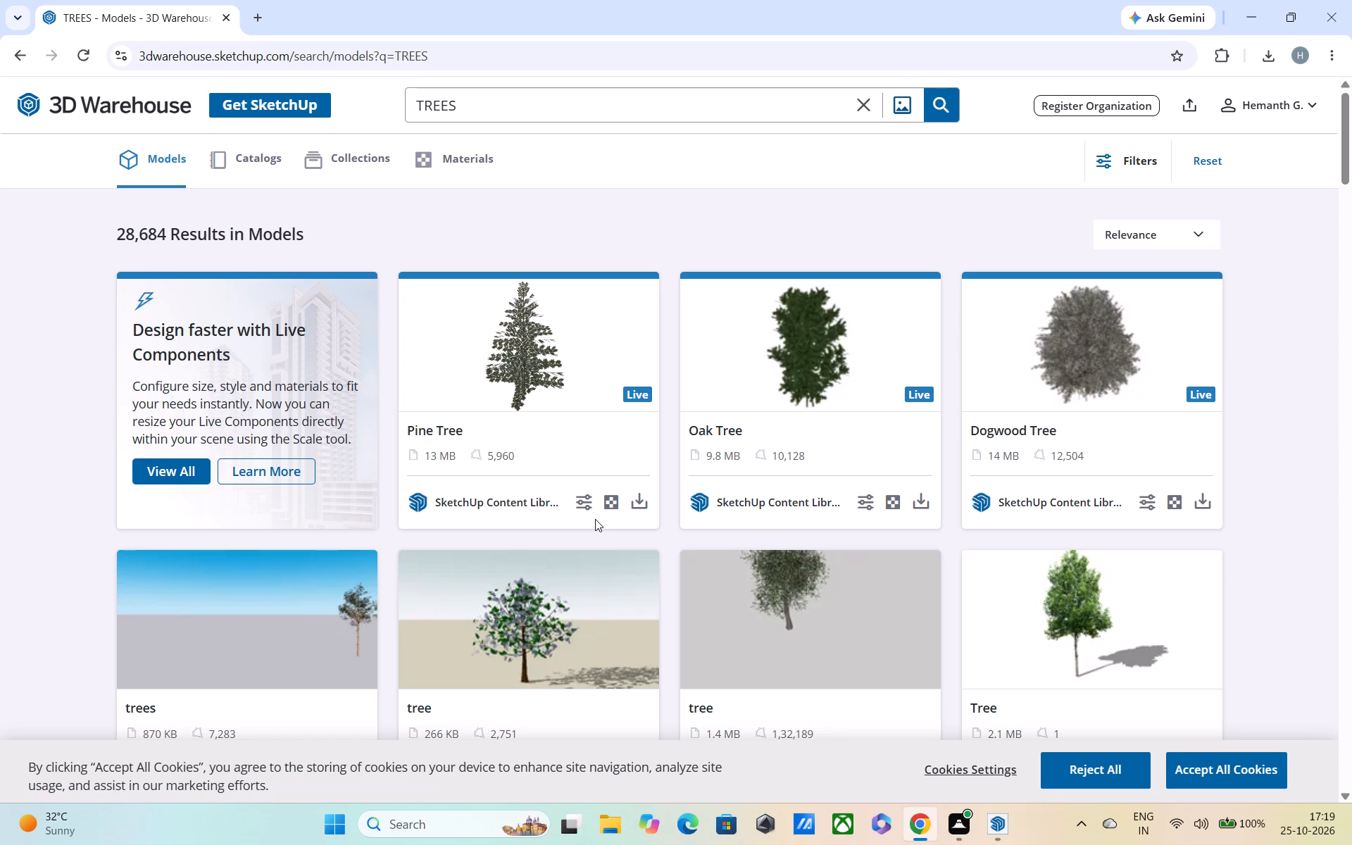
scroll(597, 521, "down", 2)
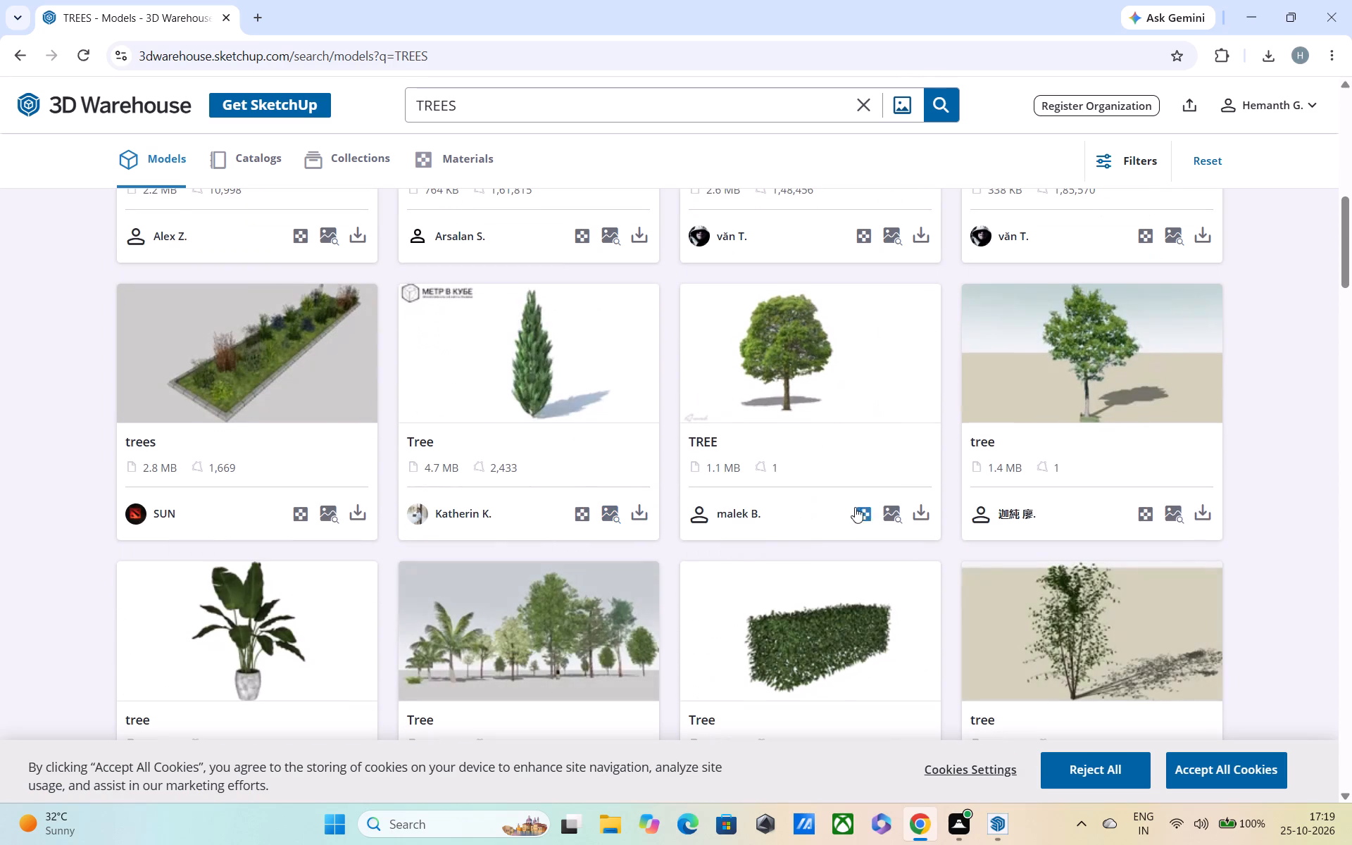
left_click(275, 641)
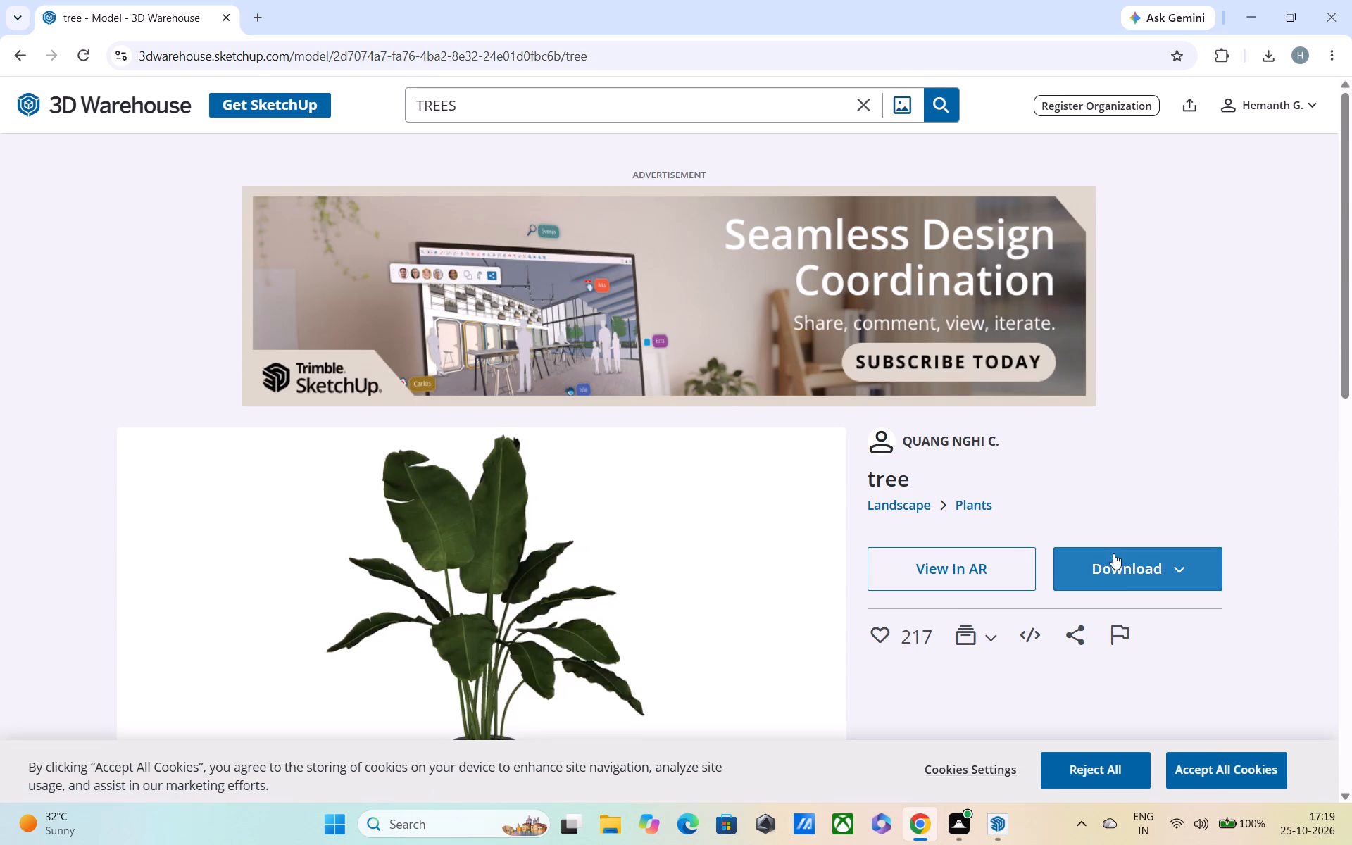
left_click(1115, 564)
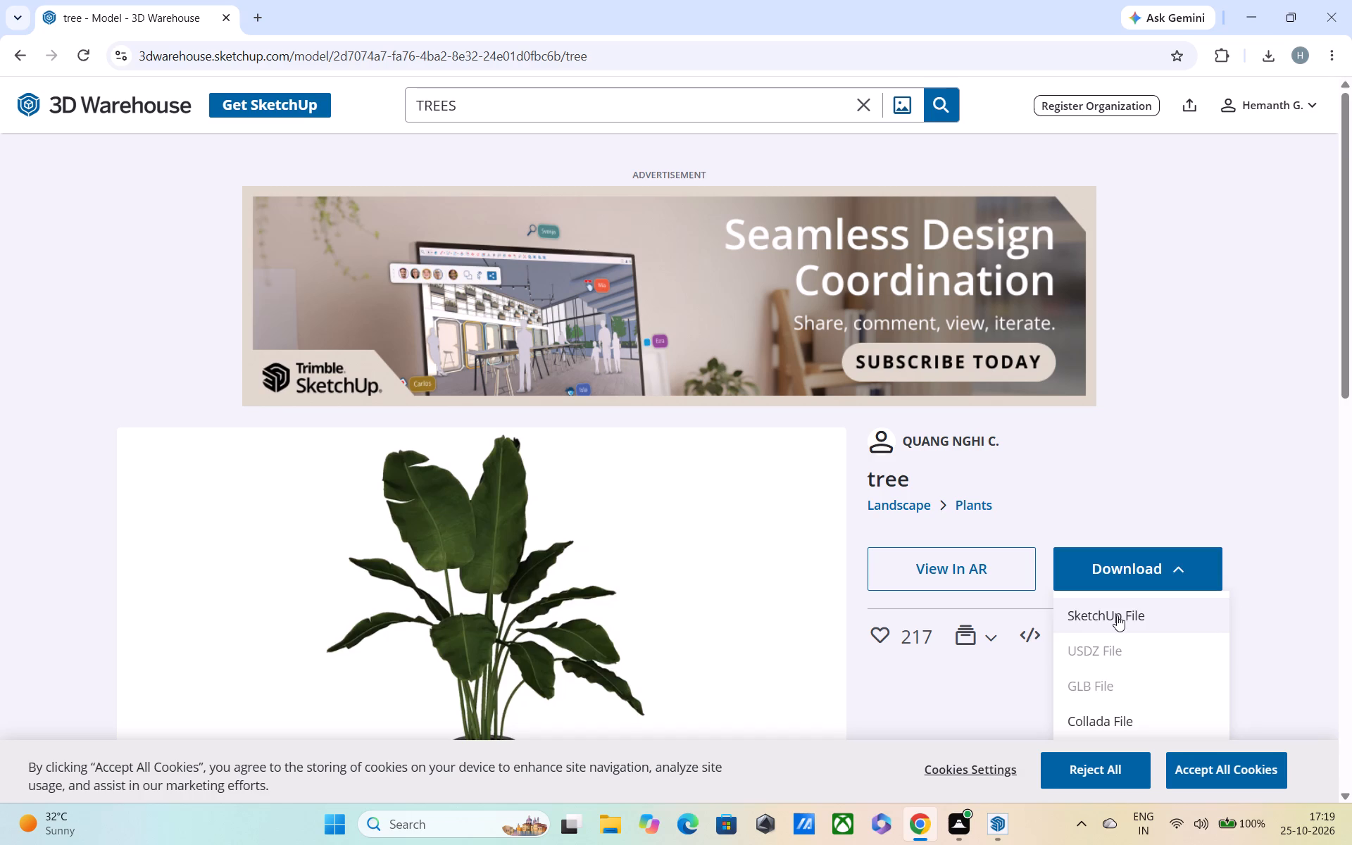
left_click(1117, 615)
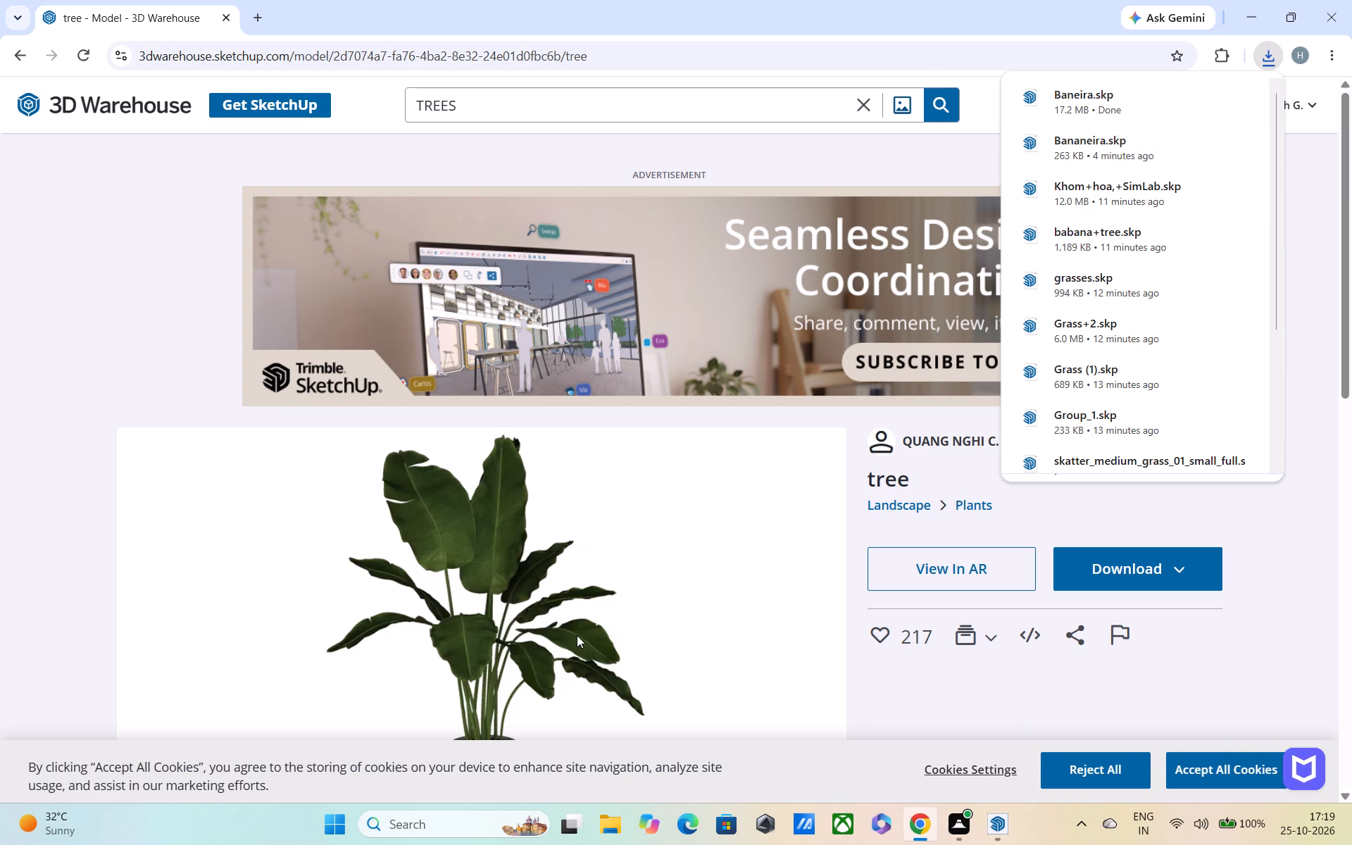
scroll(576, 635, "down", 1)
scroll(576, 635, "up", 1)
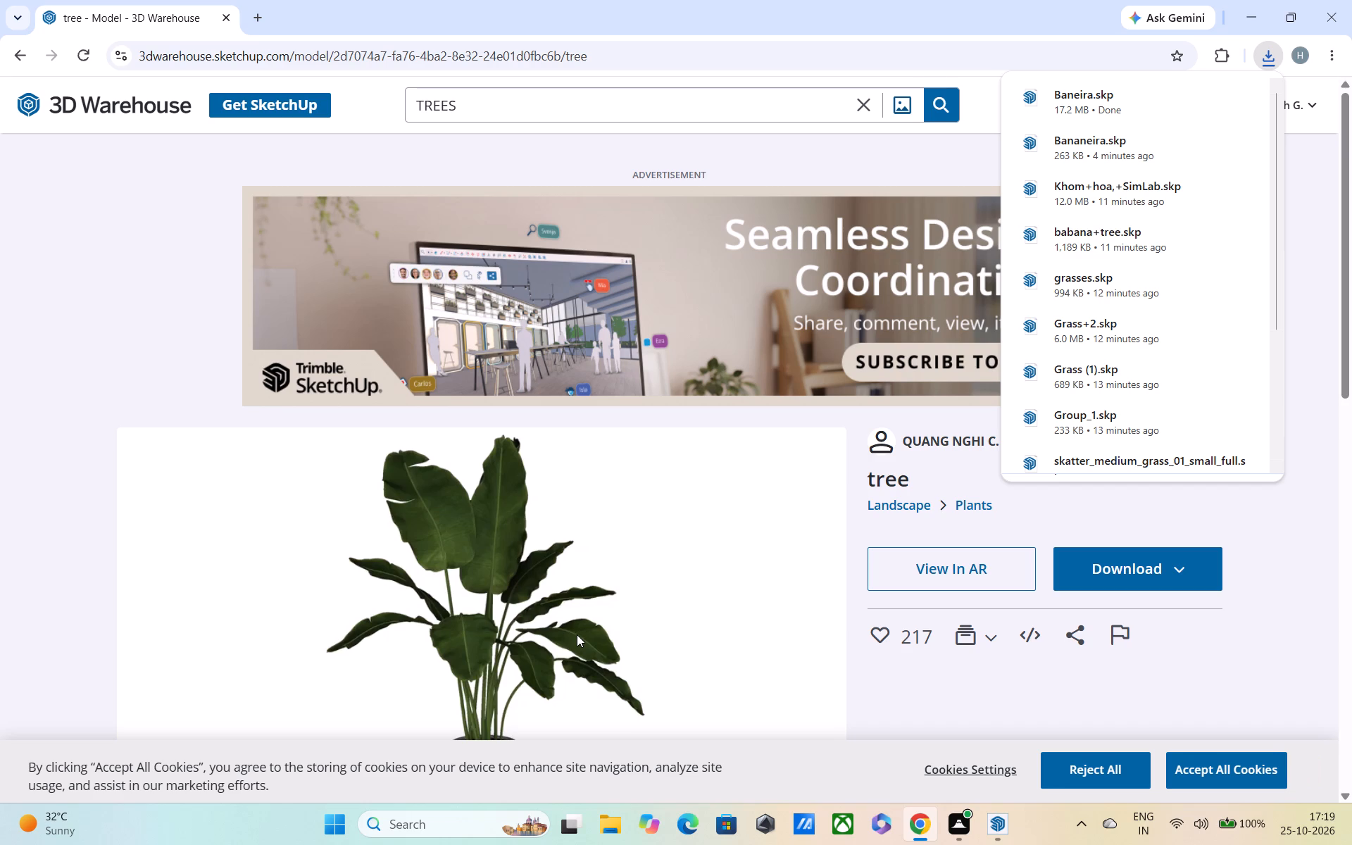
scroll(577, 634, "down", 1)
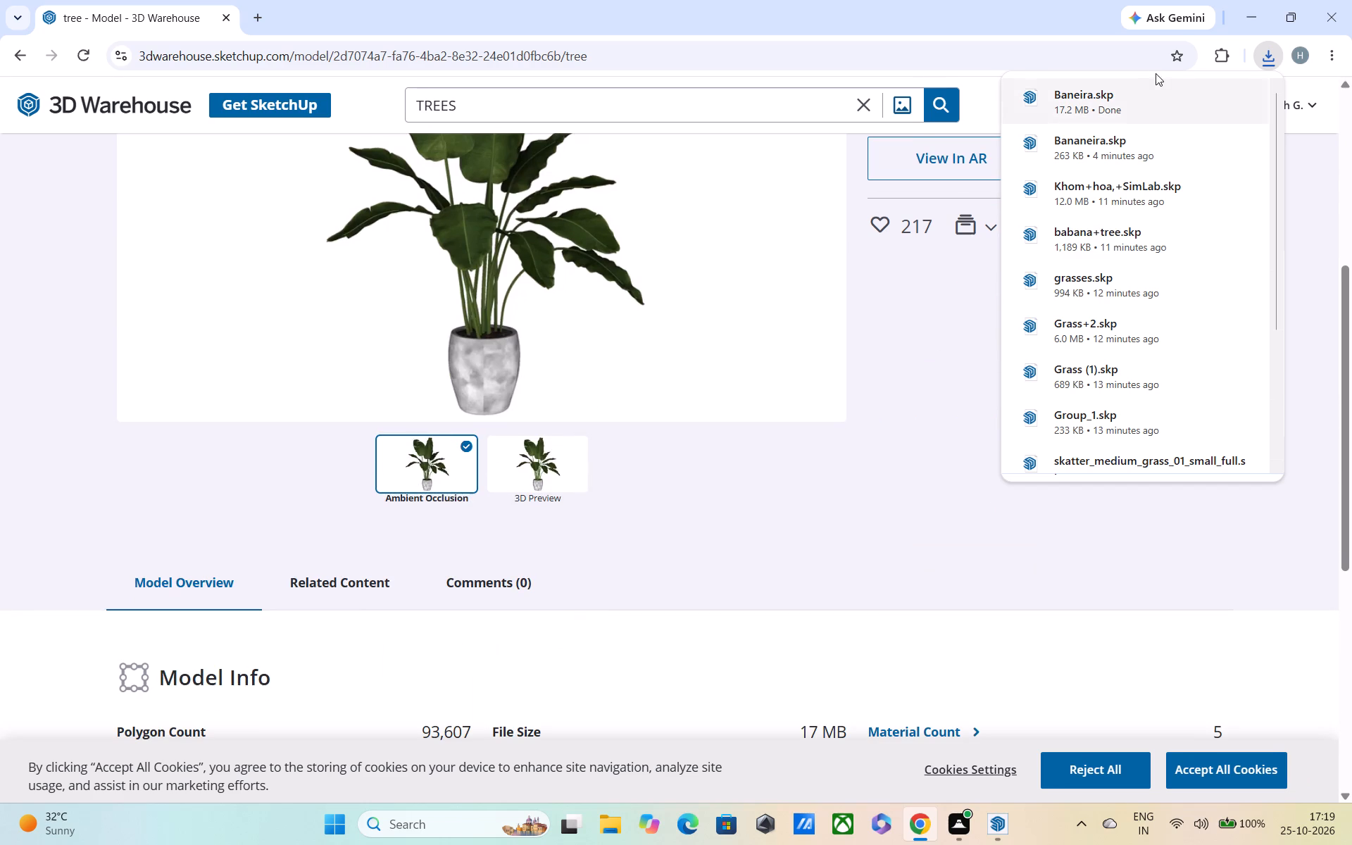
Switch to SketchUp, import the downloaded Baneira plant and place it on the paving in front of the car entrance.
left_click(994, 744)
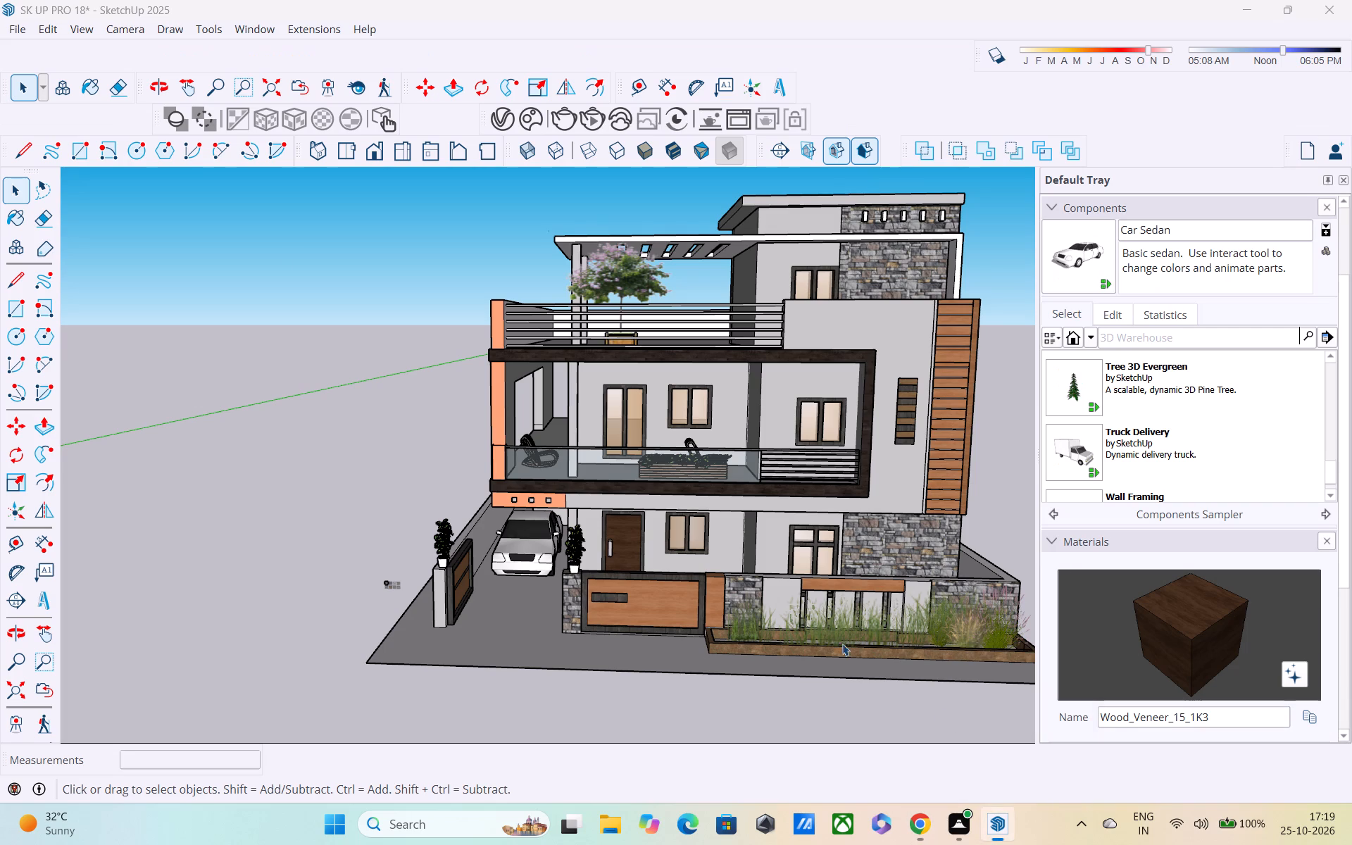
left_click(24, 27)
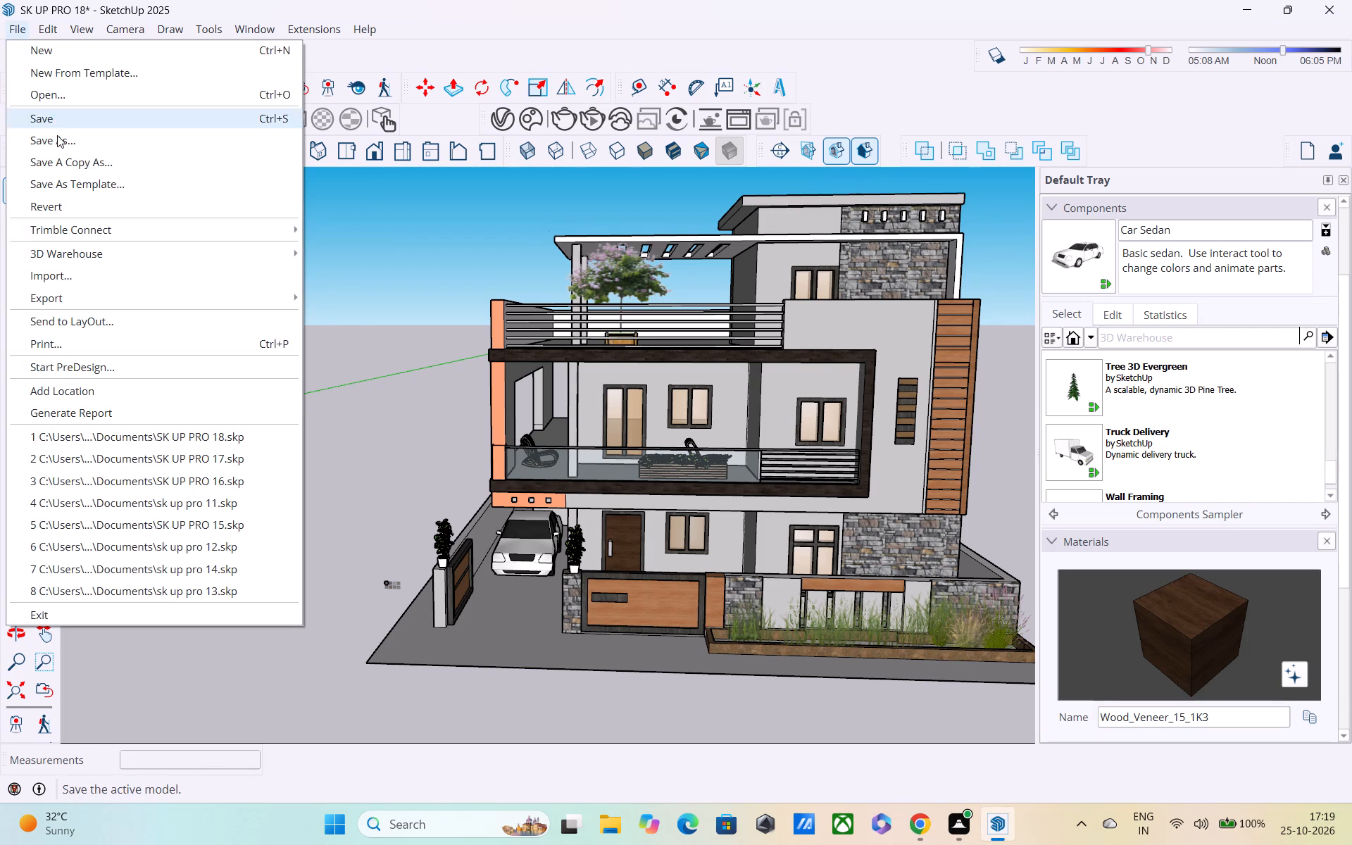
left_click(67, 272)
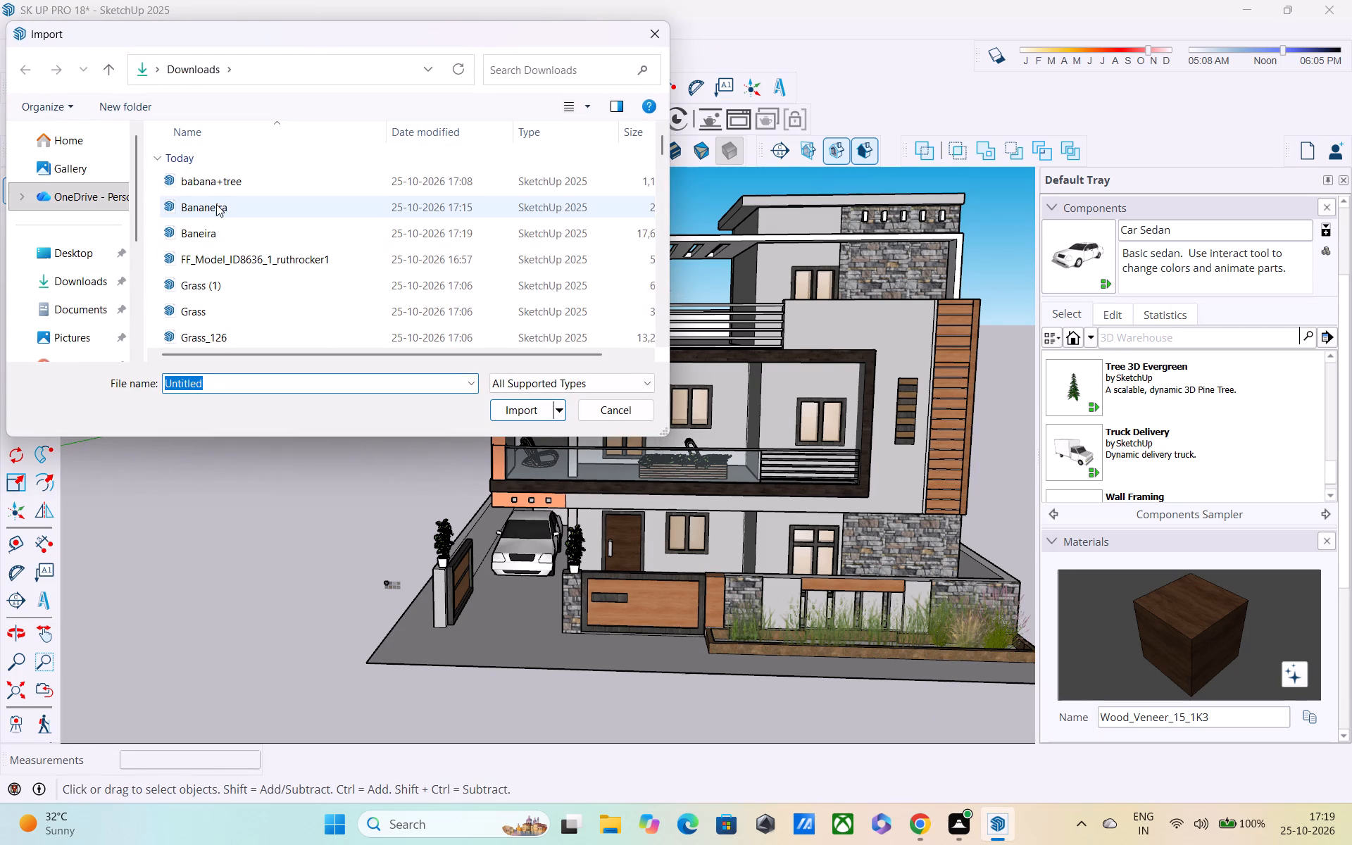
scroll(218, 230, "up", 3)
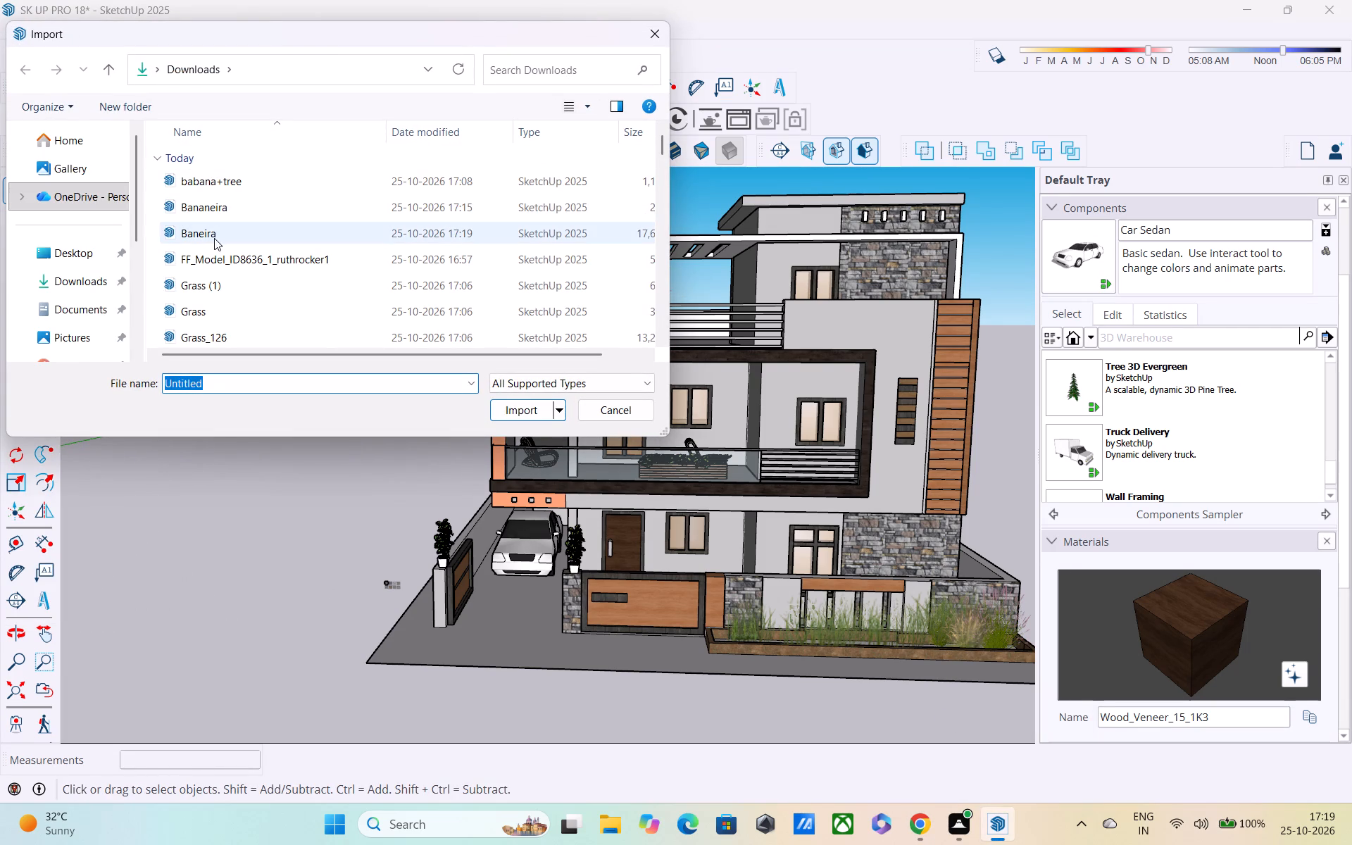
left_click(214, 238)
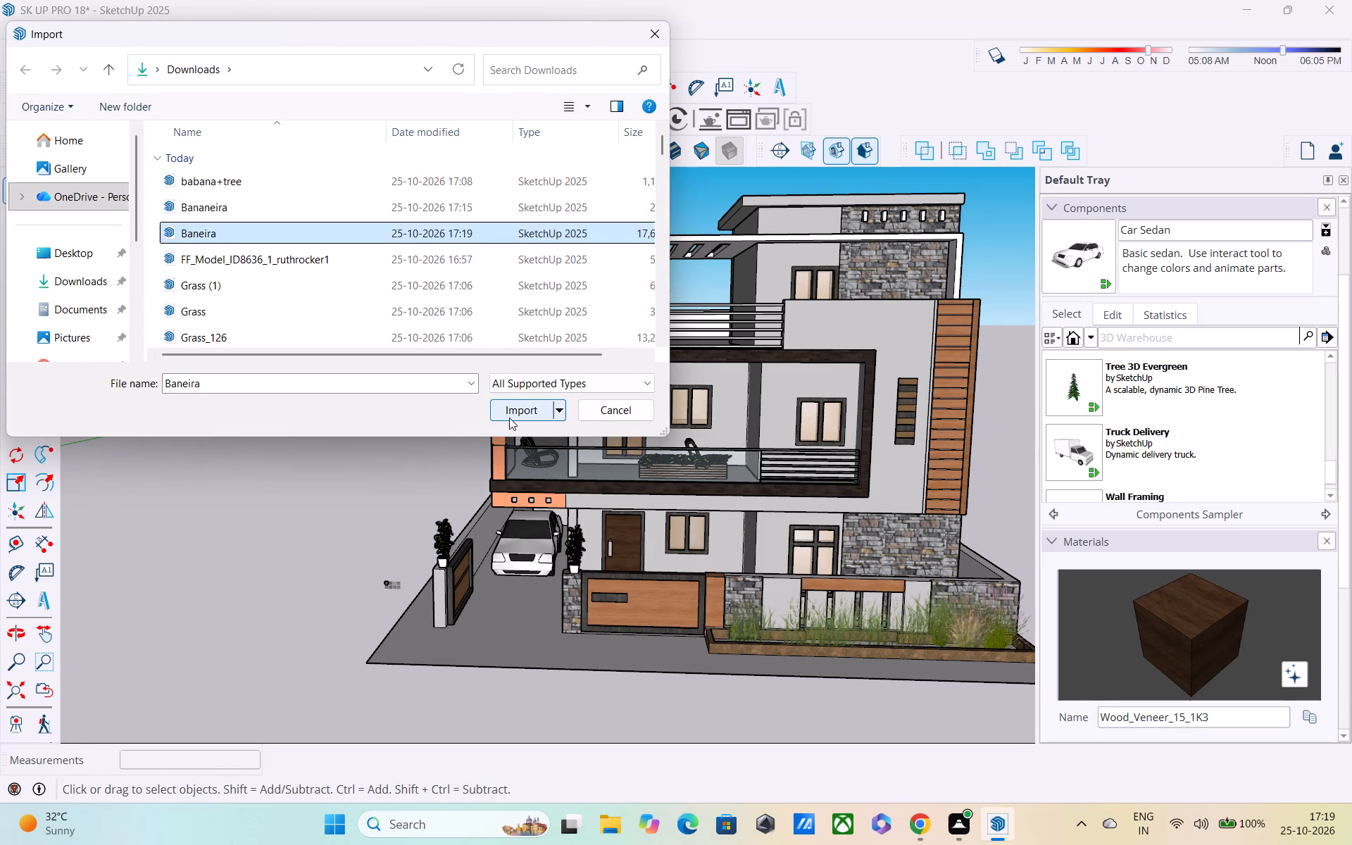
left_click(509, 418)
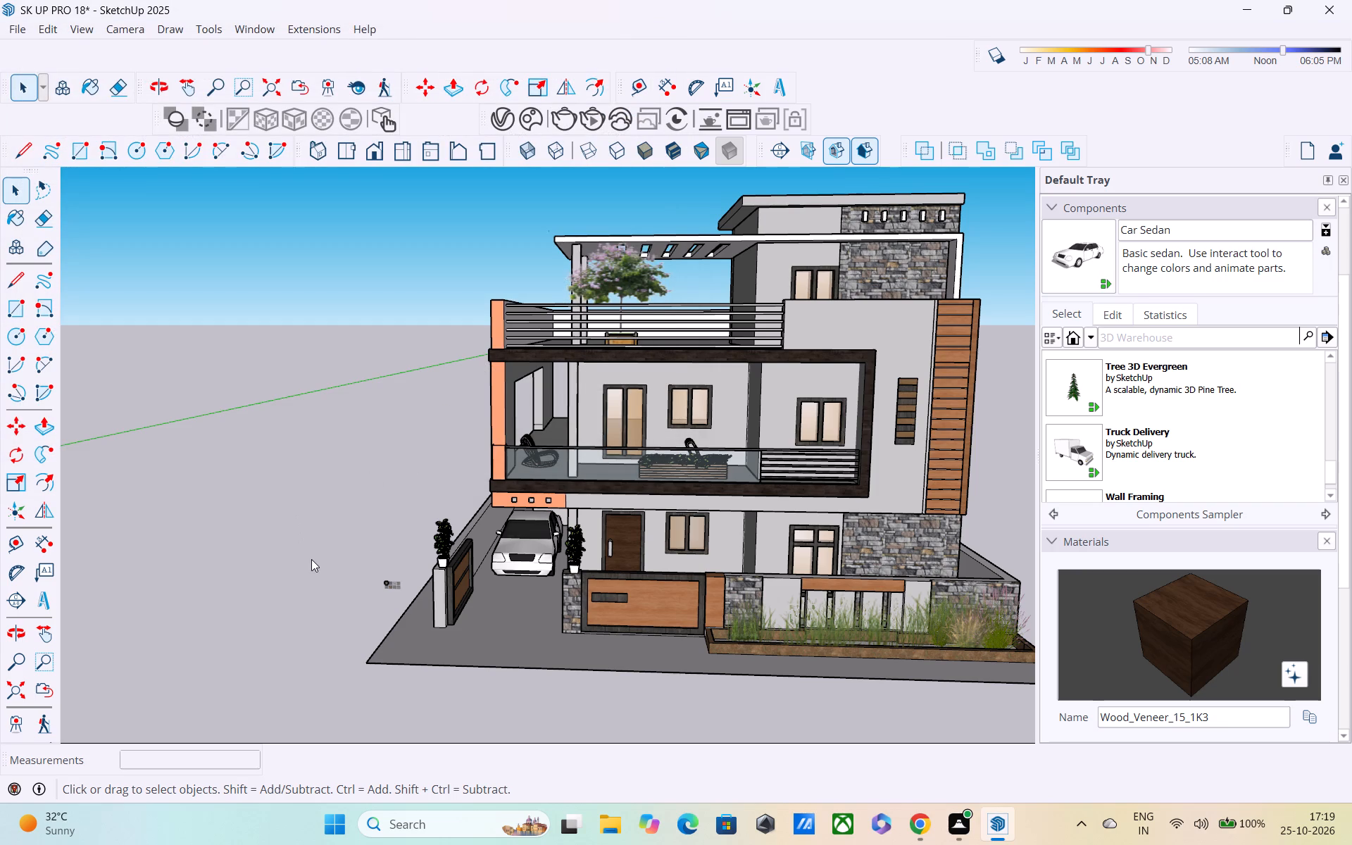
middle_click_drag(314, 554, 303, 520)
scroll(314, 554, "down", 2)
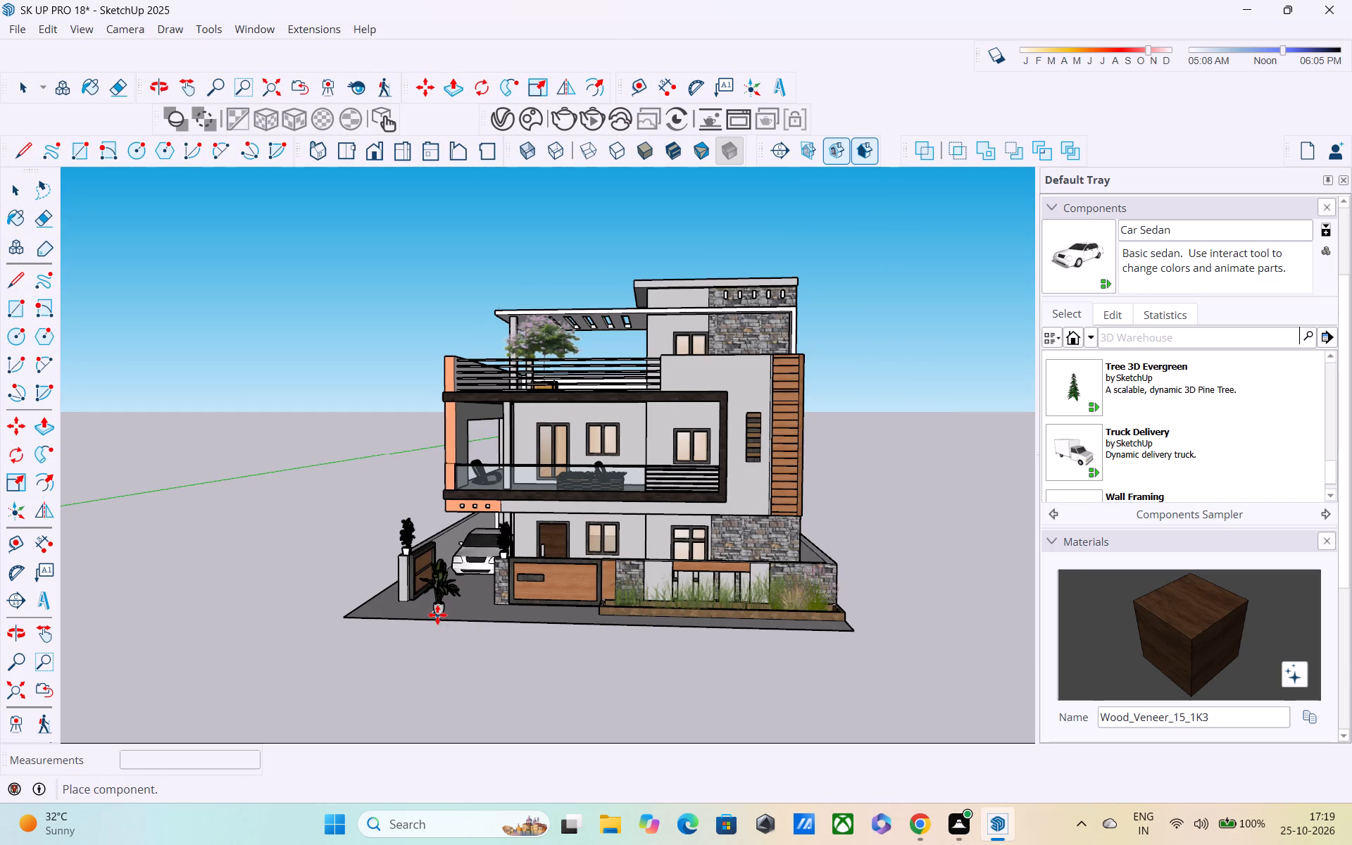
left_click(437, 615)
Scale the imported potted plant along its height by a factor of about 2.11.
middle_click_drag(460, 640, 577, 681)
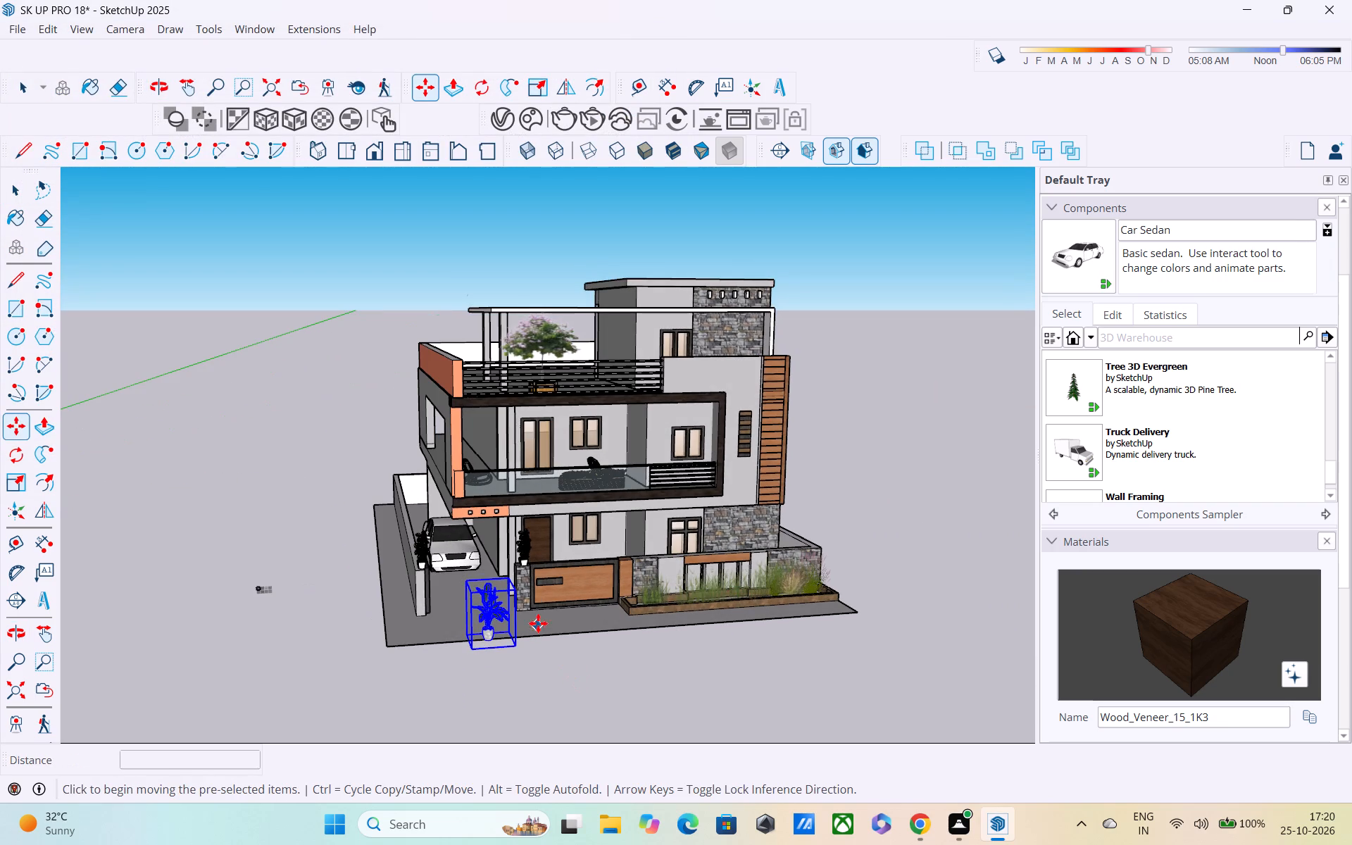
key("s")
scroll(500, 579, "up", 4)
middle_click_drag(496, 585, 580, 672)
scroll(524, 667, "up", 5)
left_click(561, 621)
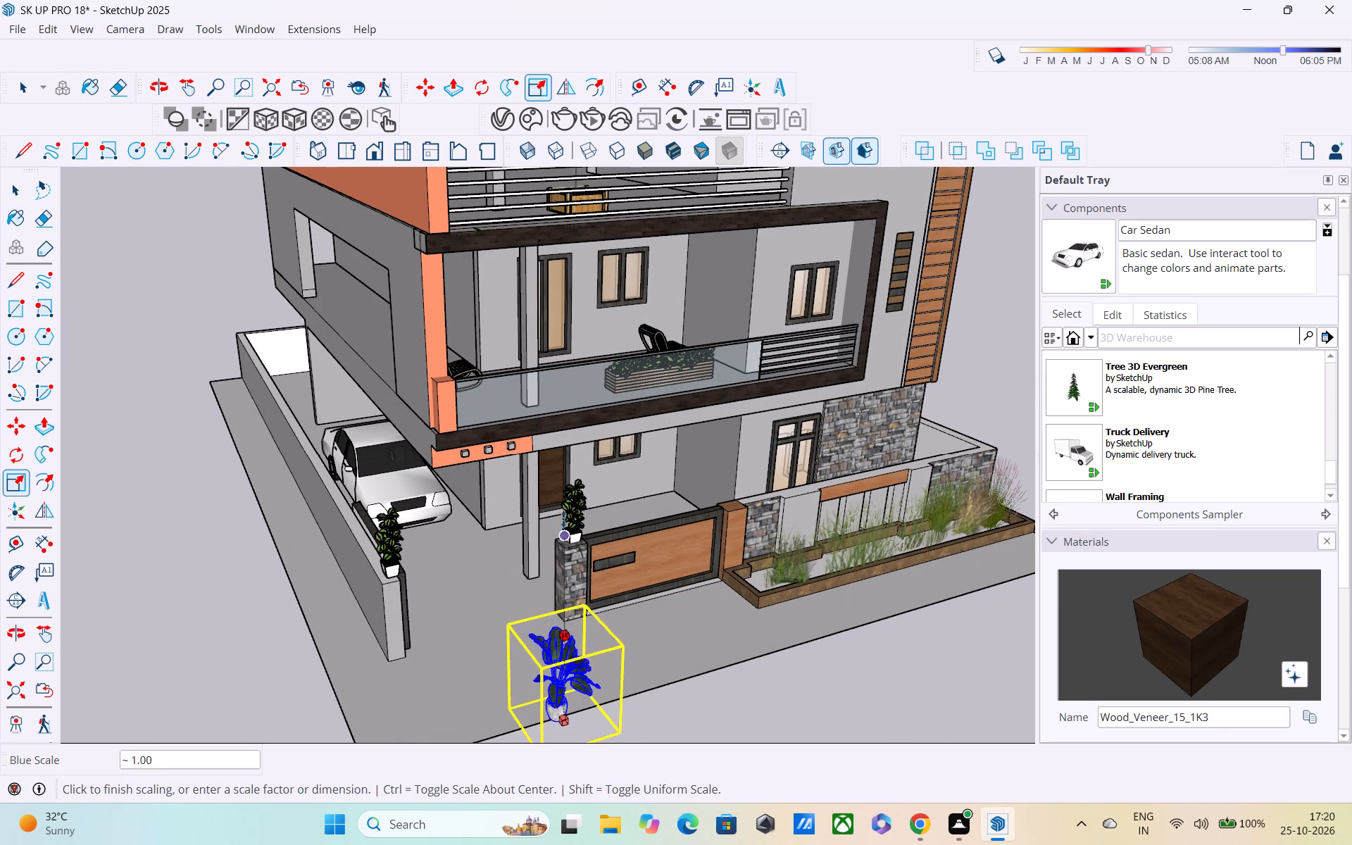
left_click(565, 512)
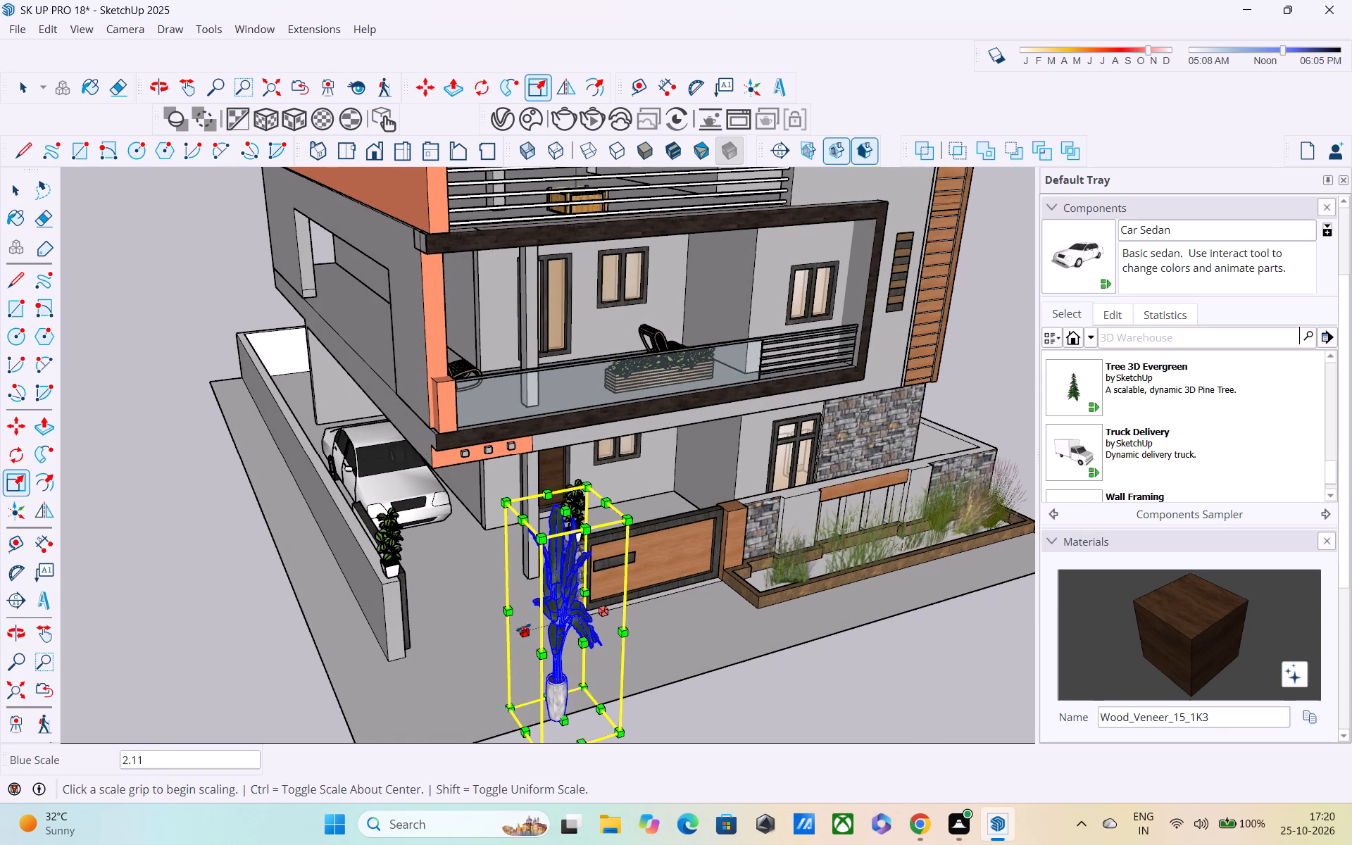
Widen the potted plant in several scalings along its red axis, starting with a factor of about 1.11, to spread its leaves.
left_click_drag(523, 627, 515, 632)
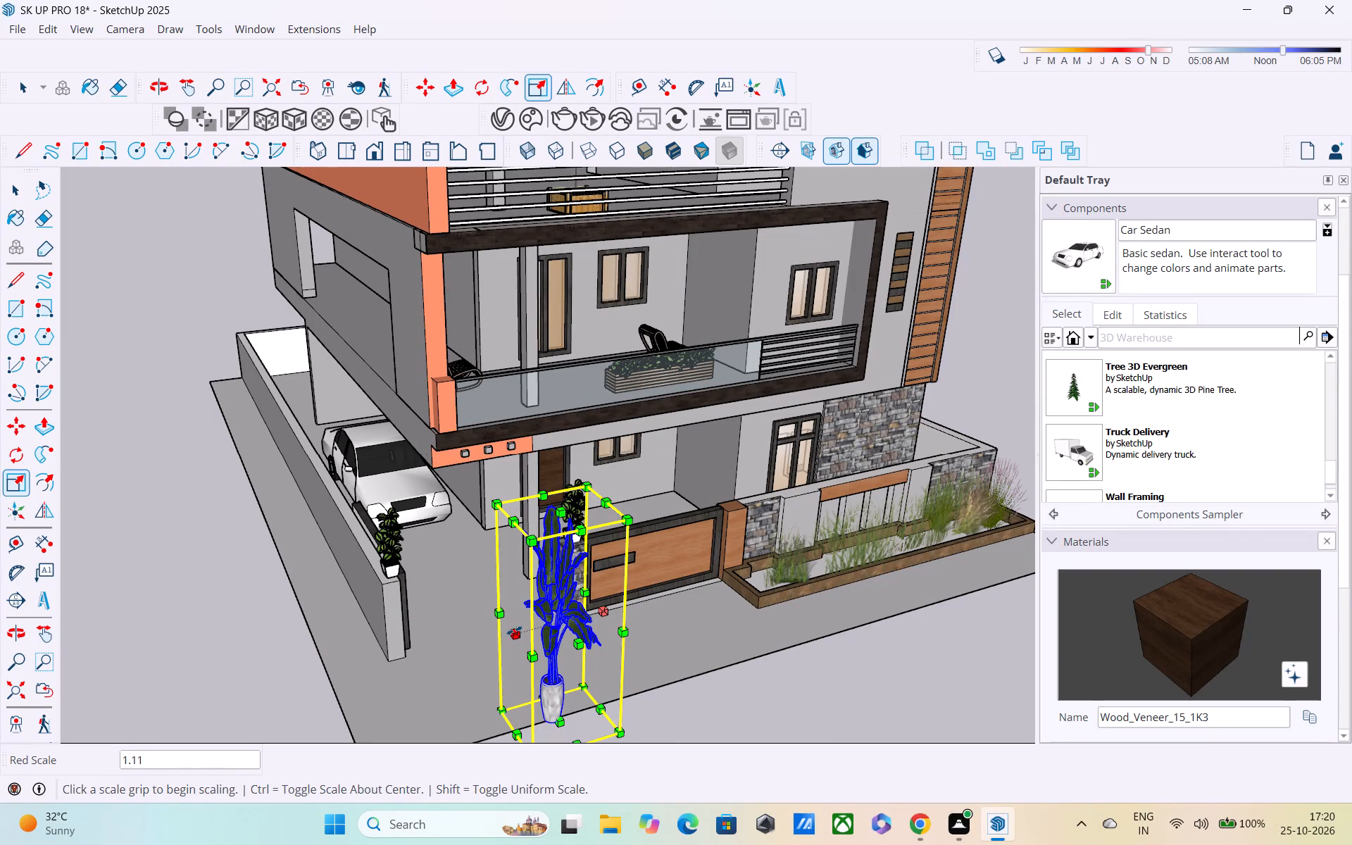
left_click_drag(515, 632, 501, 635)
middle_click_drag(511, 628, 453, 607)
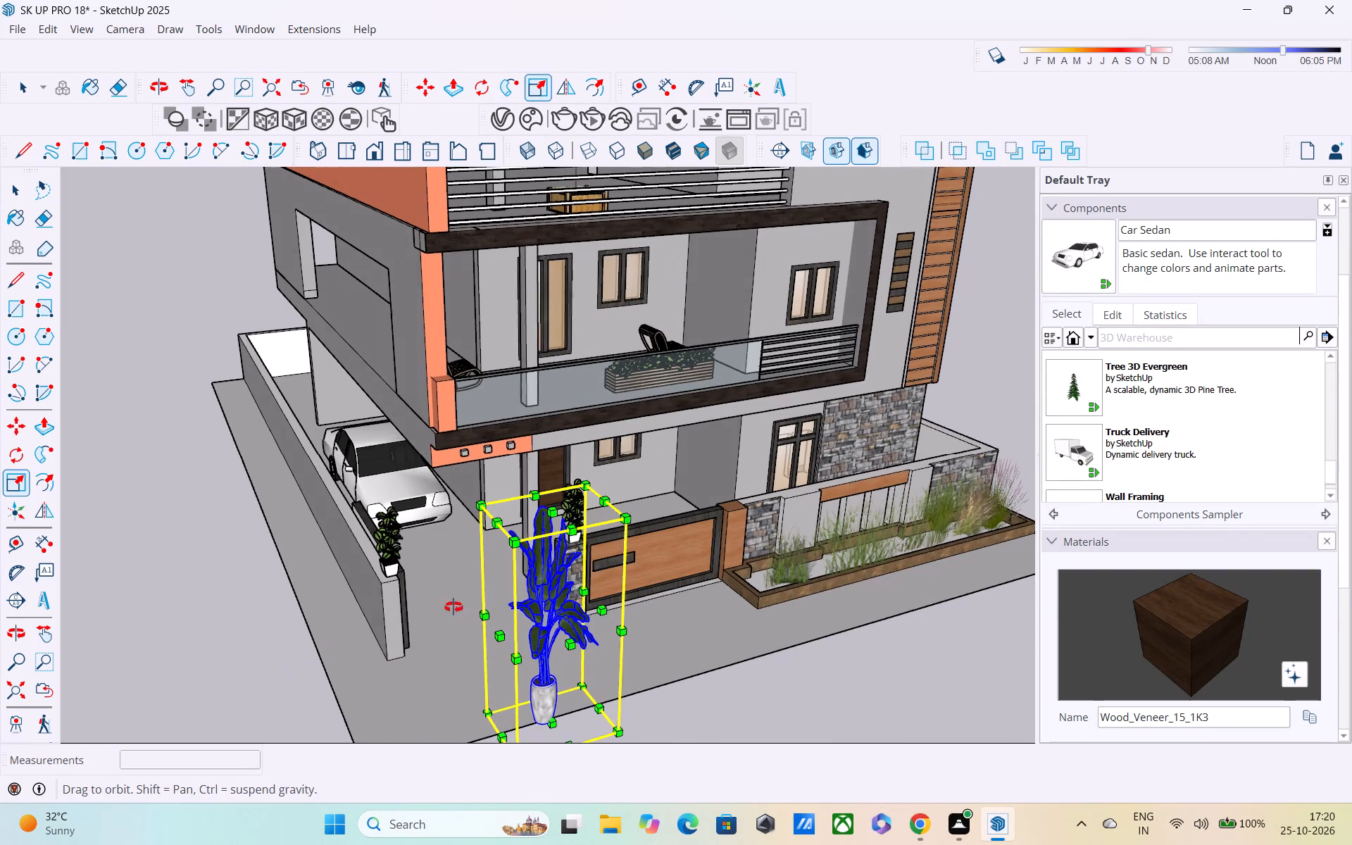
middle_click_drag(453, 607, 345, 508)
scroll(432, 500, "up", 3)
left_click(448, 493)
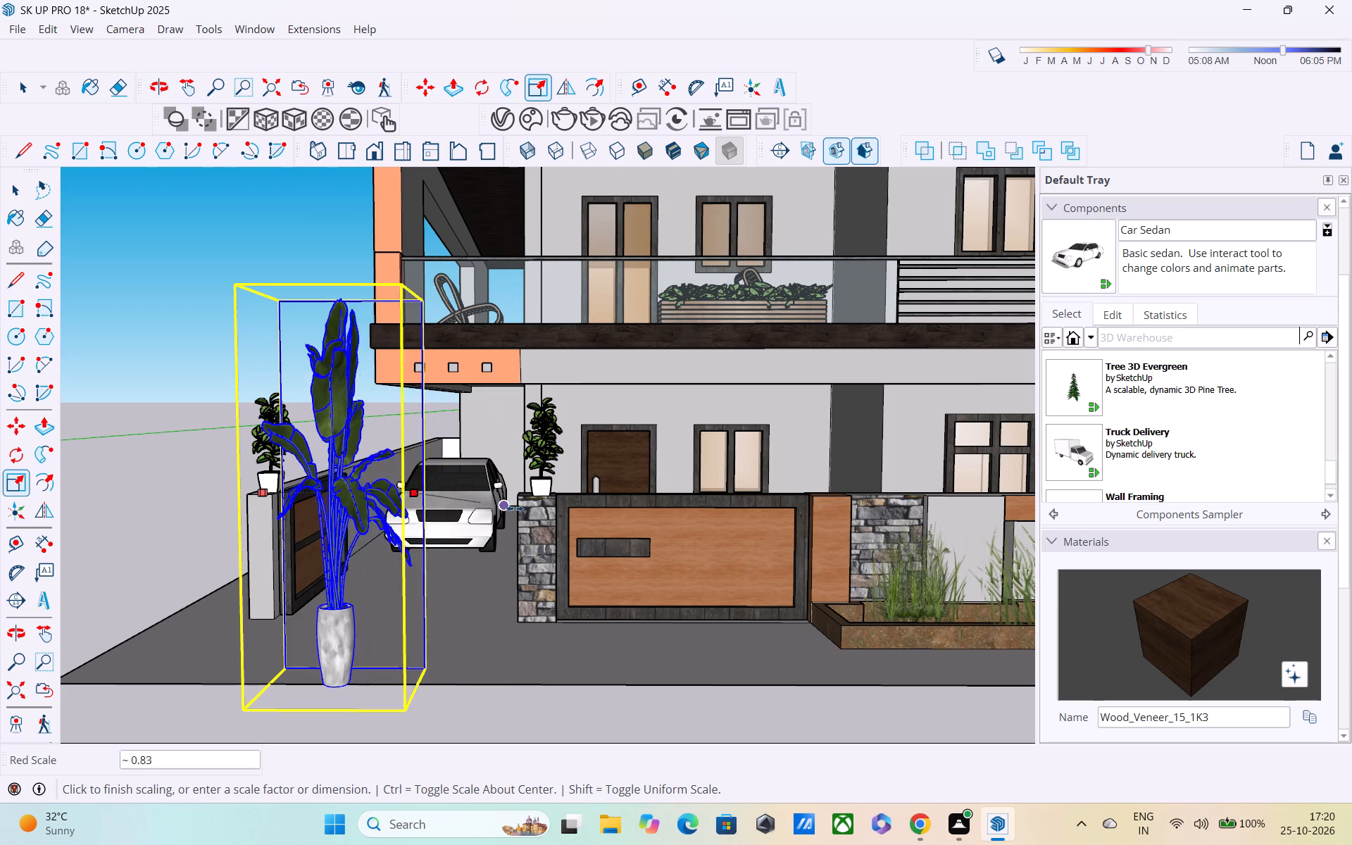
left_click(534, 508)
middle_click_drag(513, 508, 349, 522)
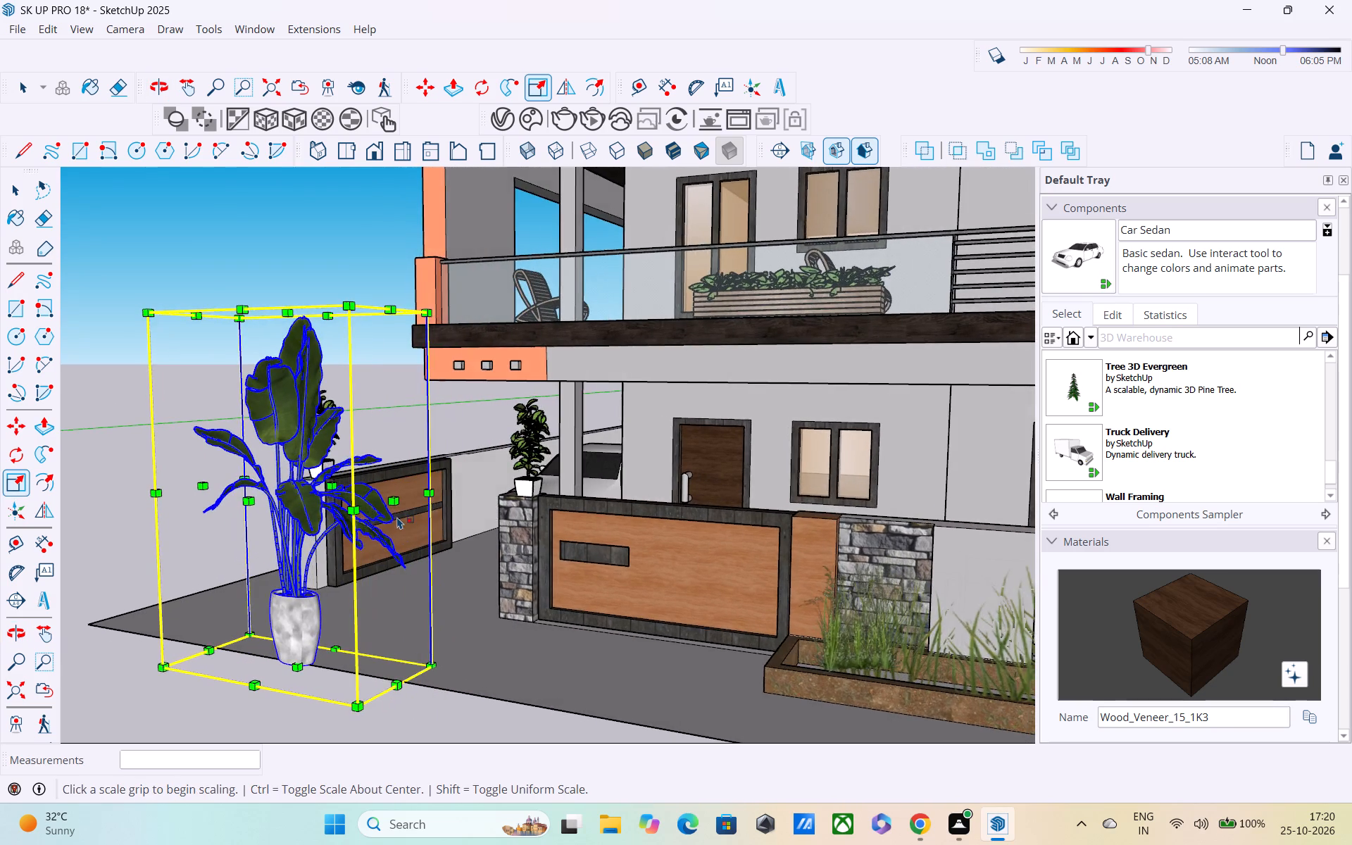
scroll(397, 517, "up", 2)
left_click(396, 495)
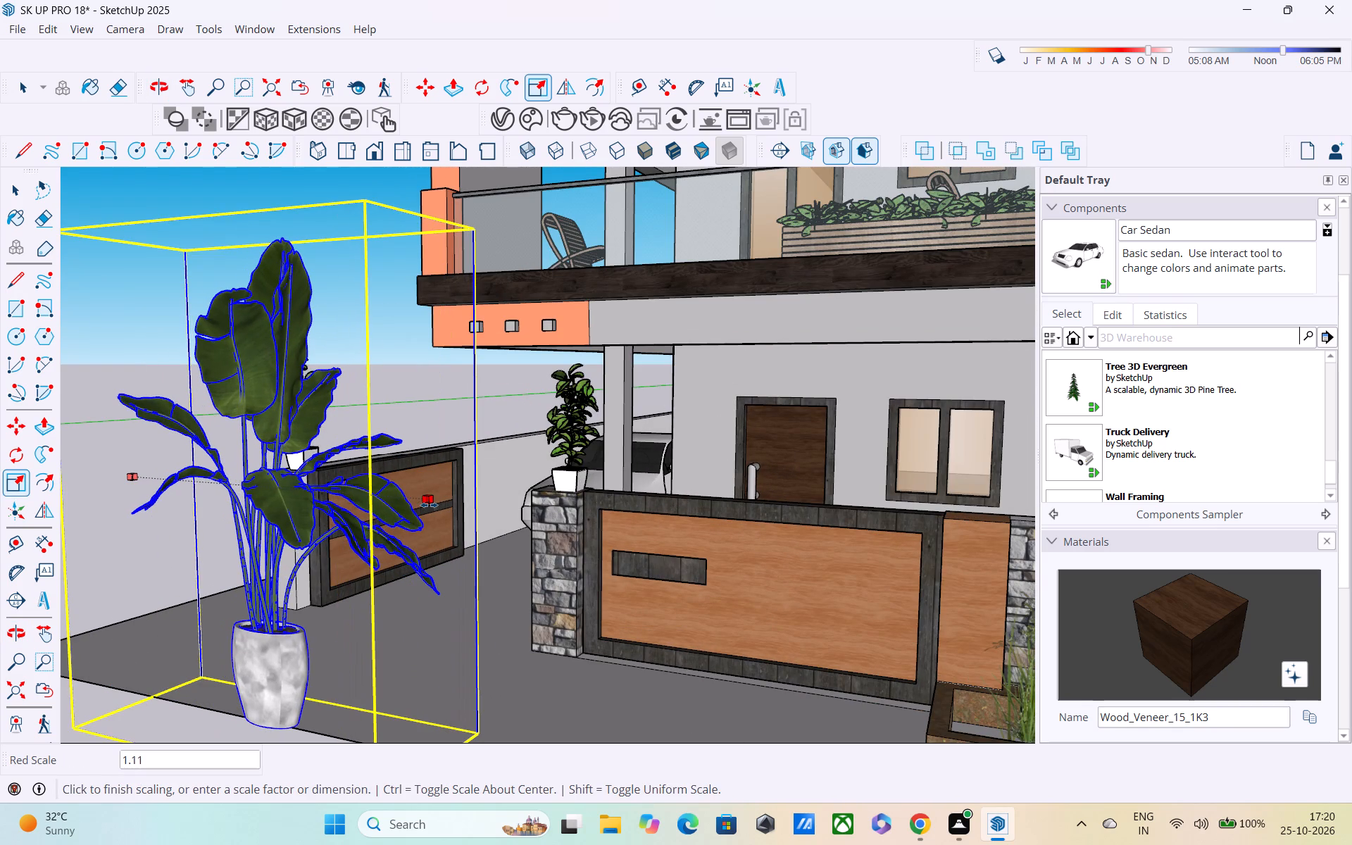
left_click(429, 505)
middle_click_drag(365, 479, 463, 493)
scroll(471, 492, "down", 5)
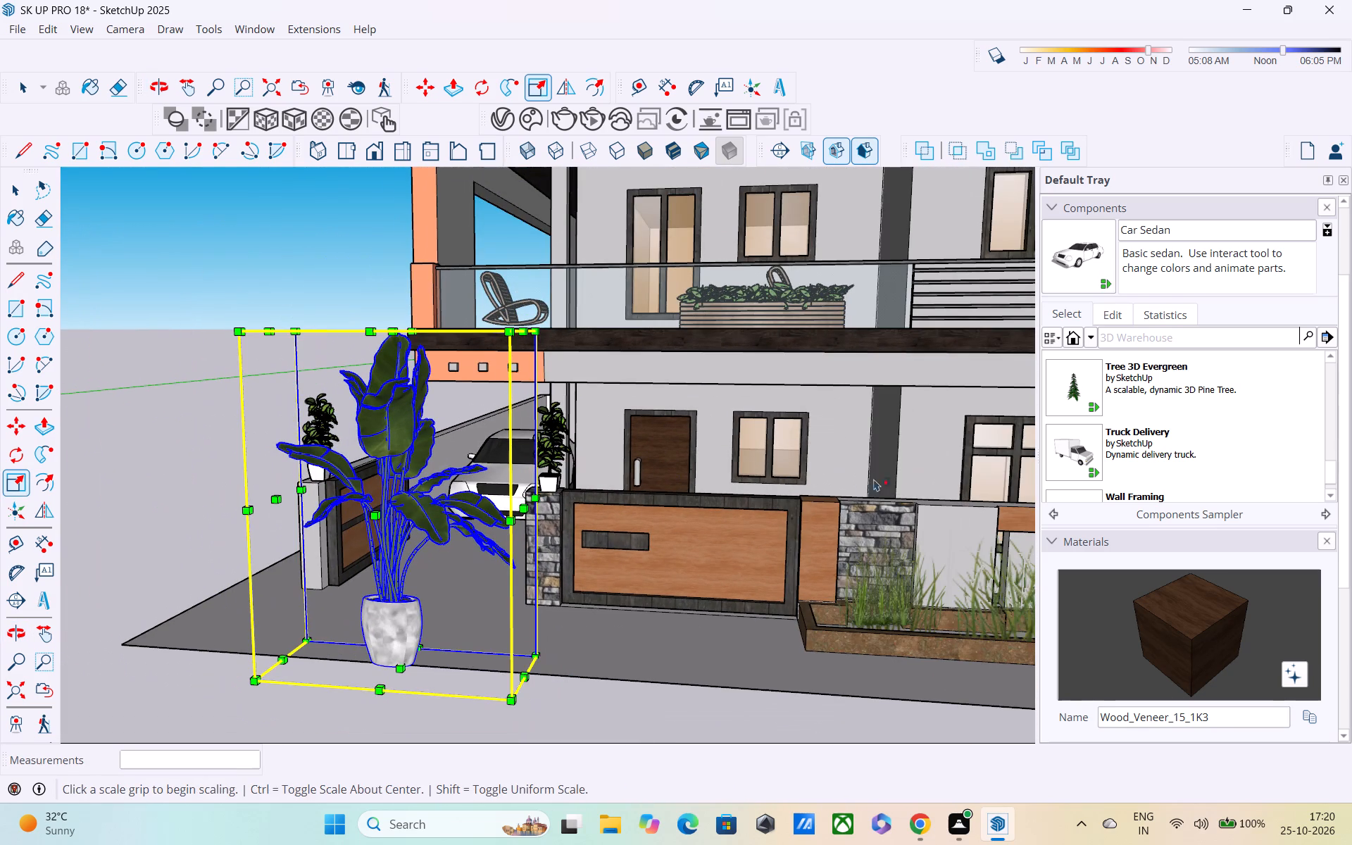
Scale the widened potted plant down slightly in height.
middle_click_drag(548, 402, 618, 492)
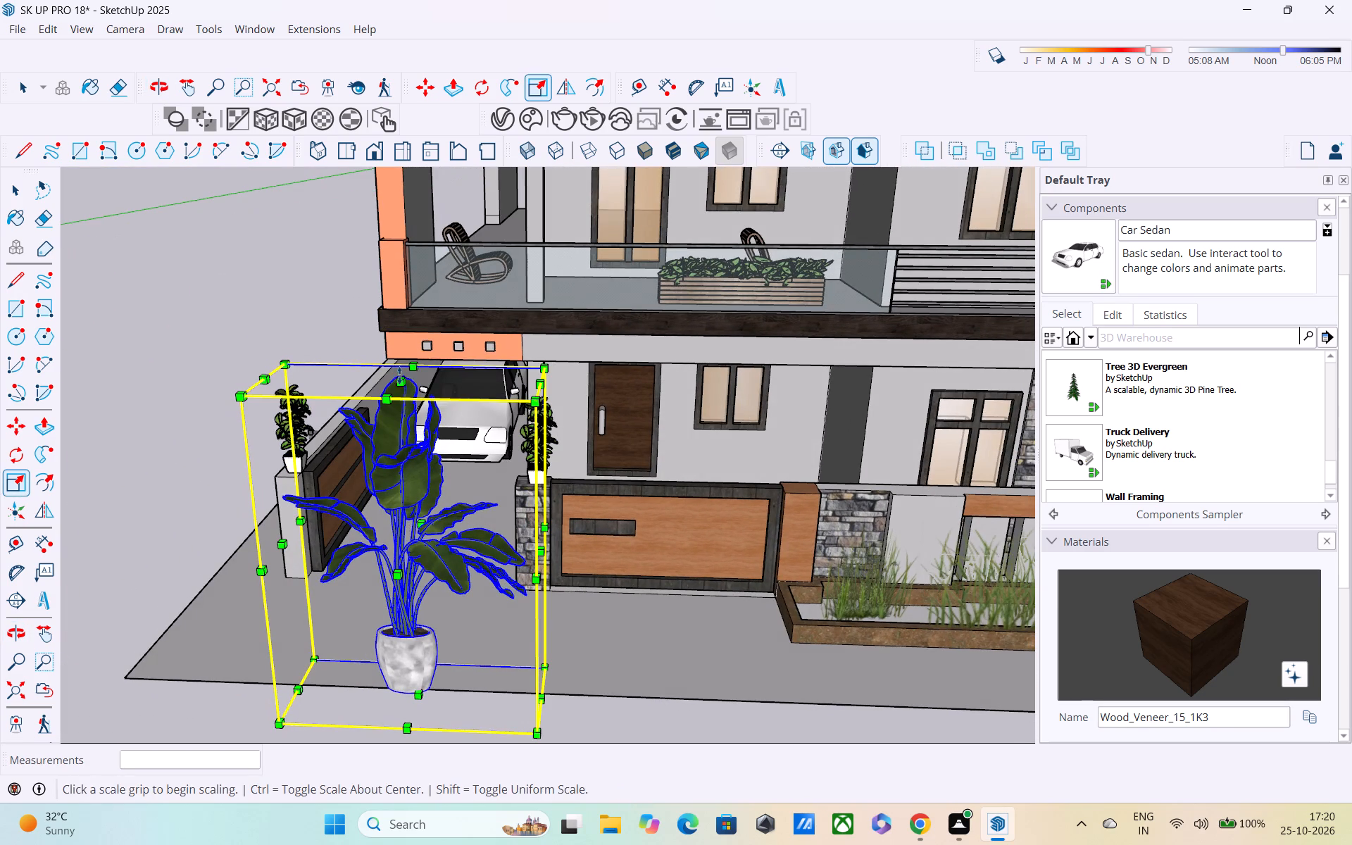
left_click(399, 375)
left_click(408, 428)
middle_click_drag(457, 461, 504, 439)
key("space")
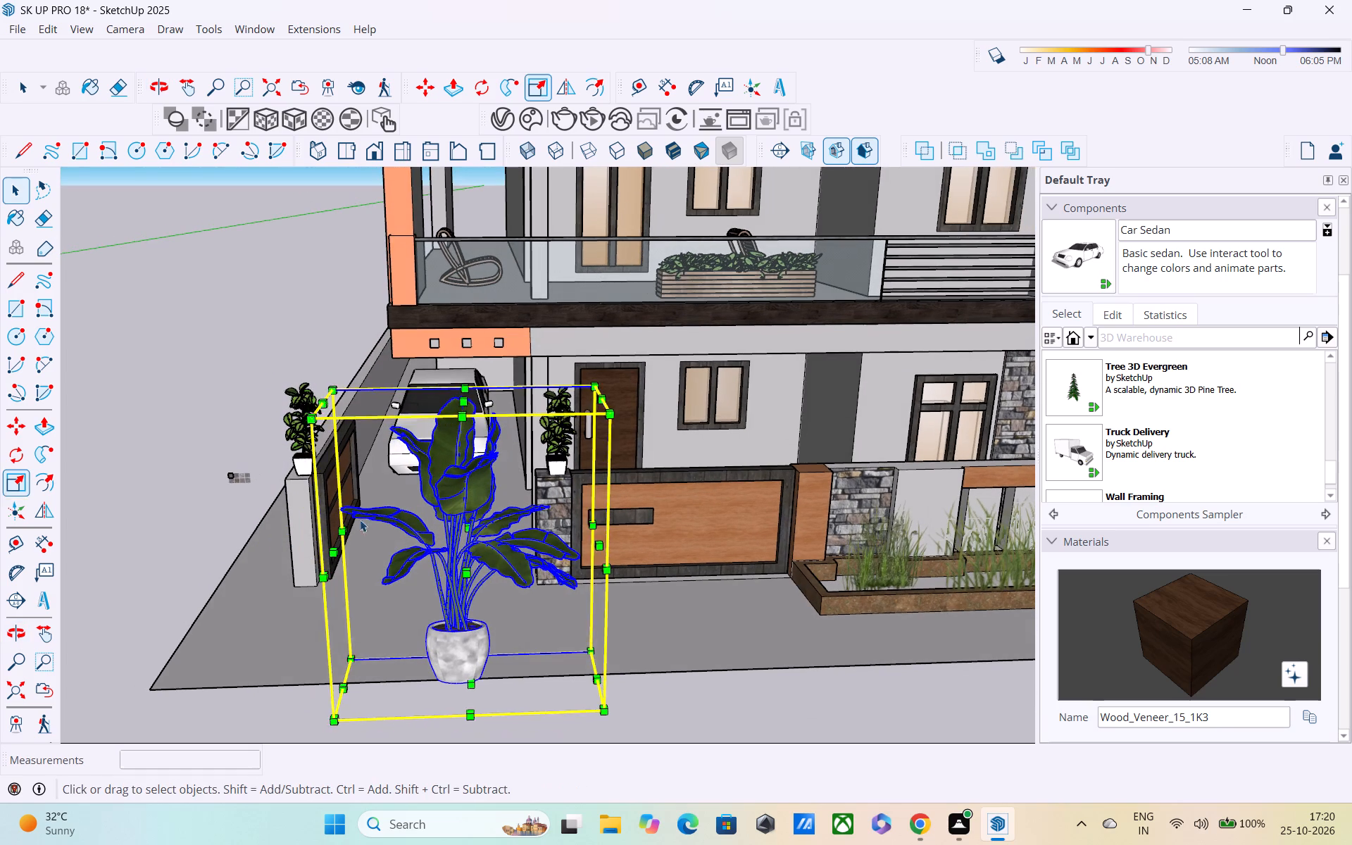
left_click(193, 516)
Move the potted plant onto the ground behind the stone compound wall, beside the stone-clad house wall and grass planting bed.
key("m")
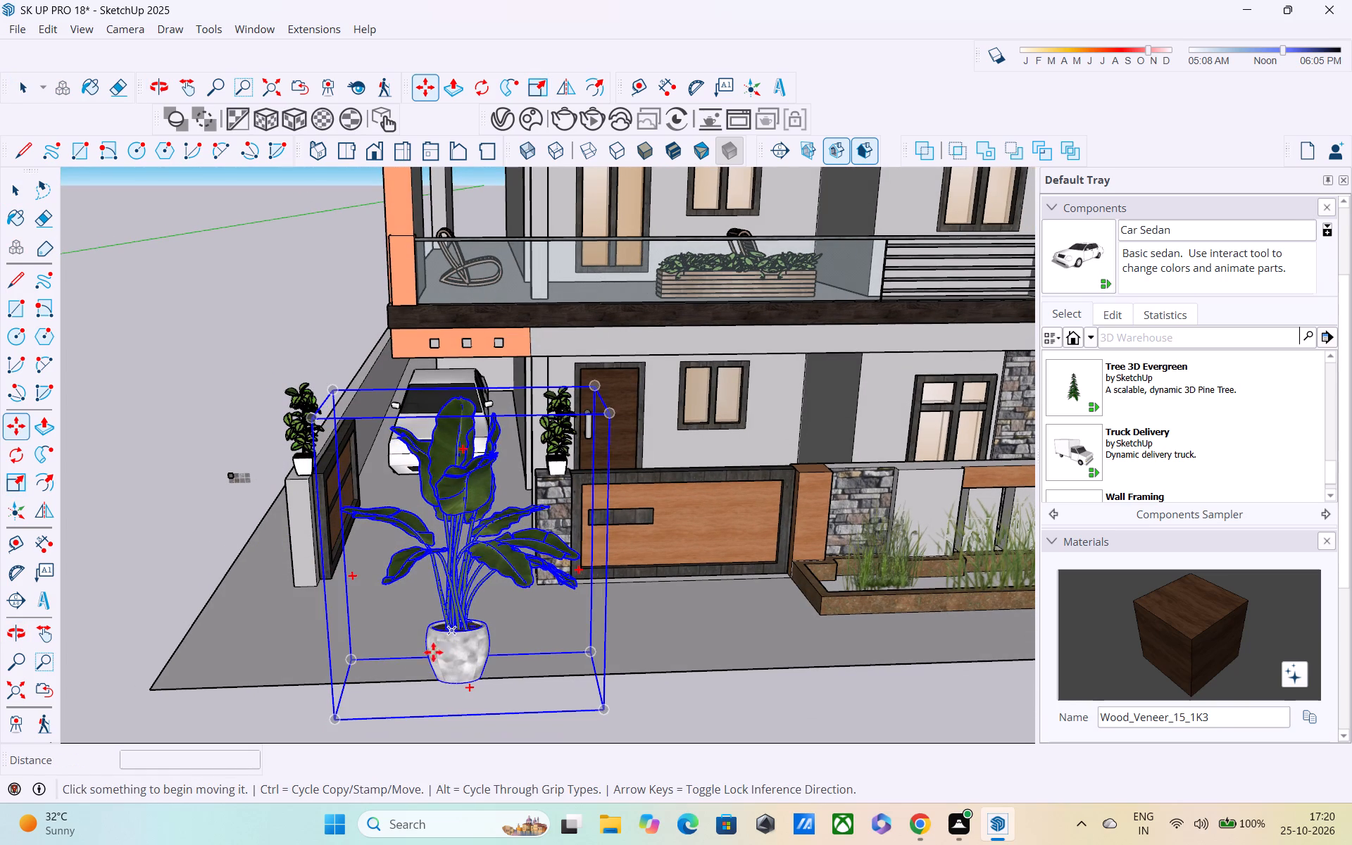
left_click(442, 677)
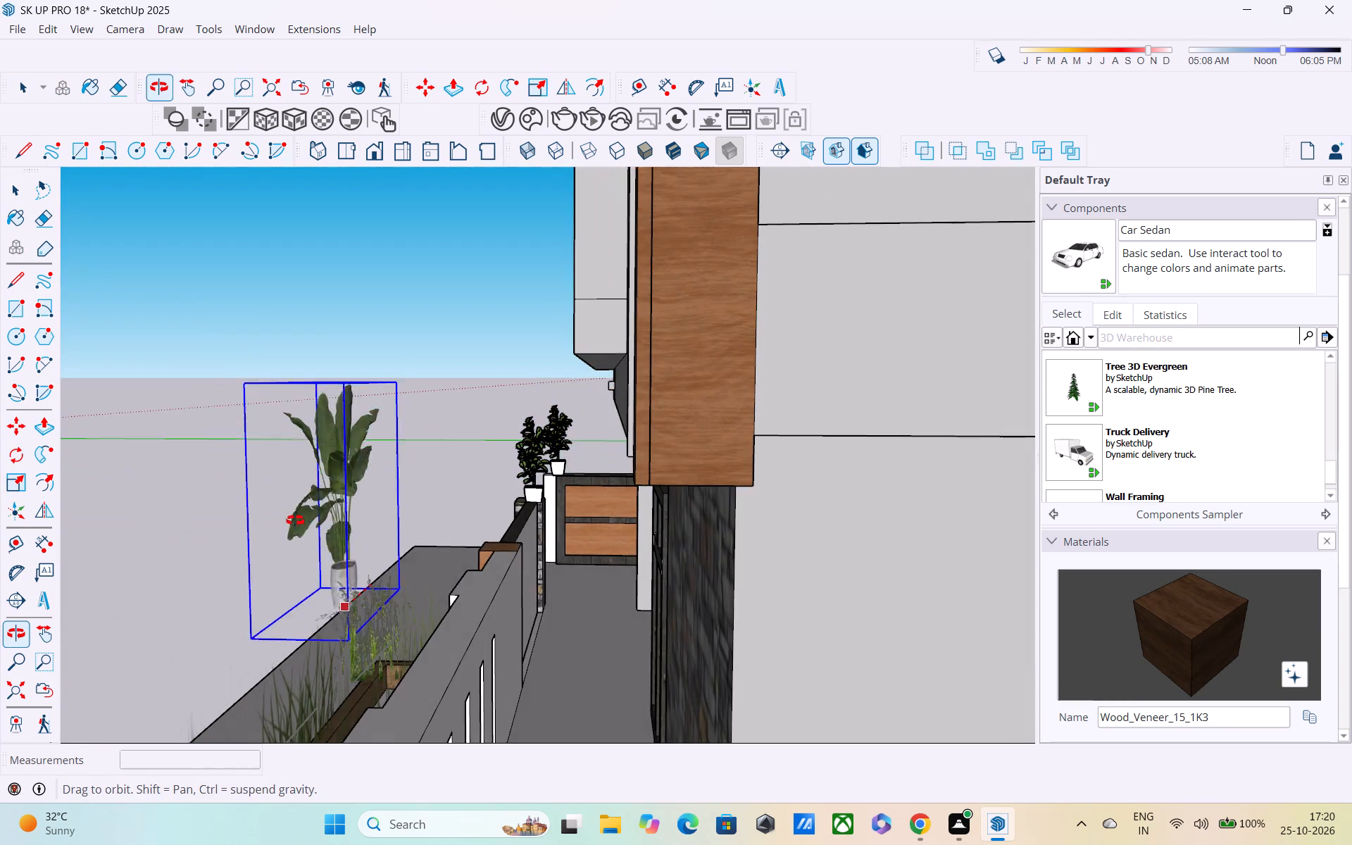
scroll(313, 503, "down", 5)
scroll(377, 560, "down", 5)
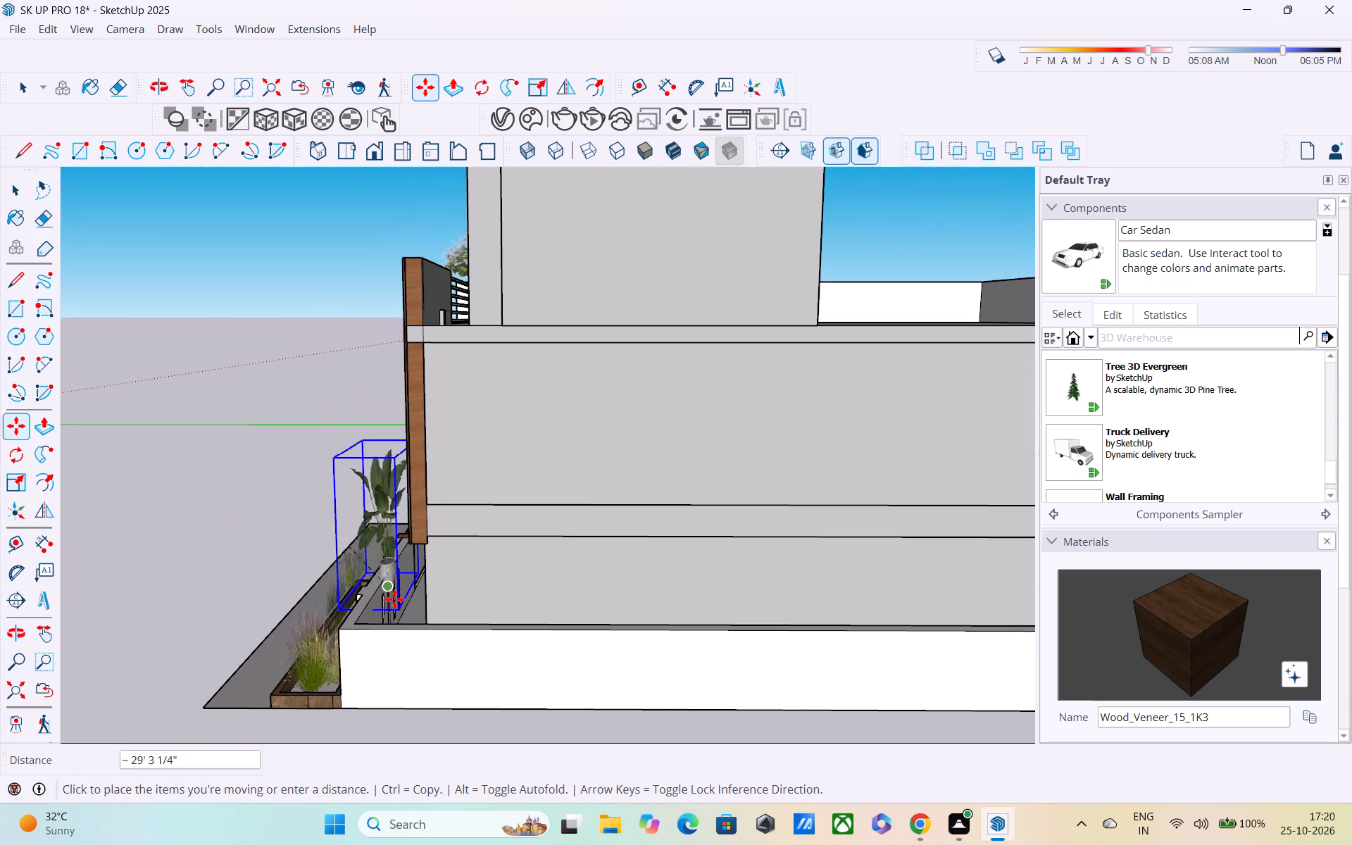
middle_click_drag(408, 614, 432, 635)
scroll(425, 636, "up", 4)
middle_click_drag(425, 643, 468, 698)
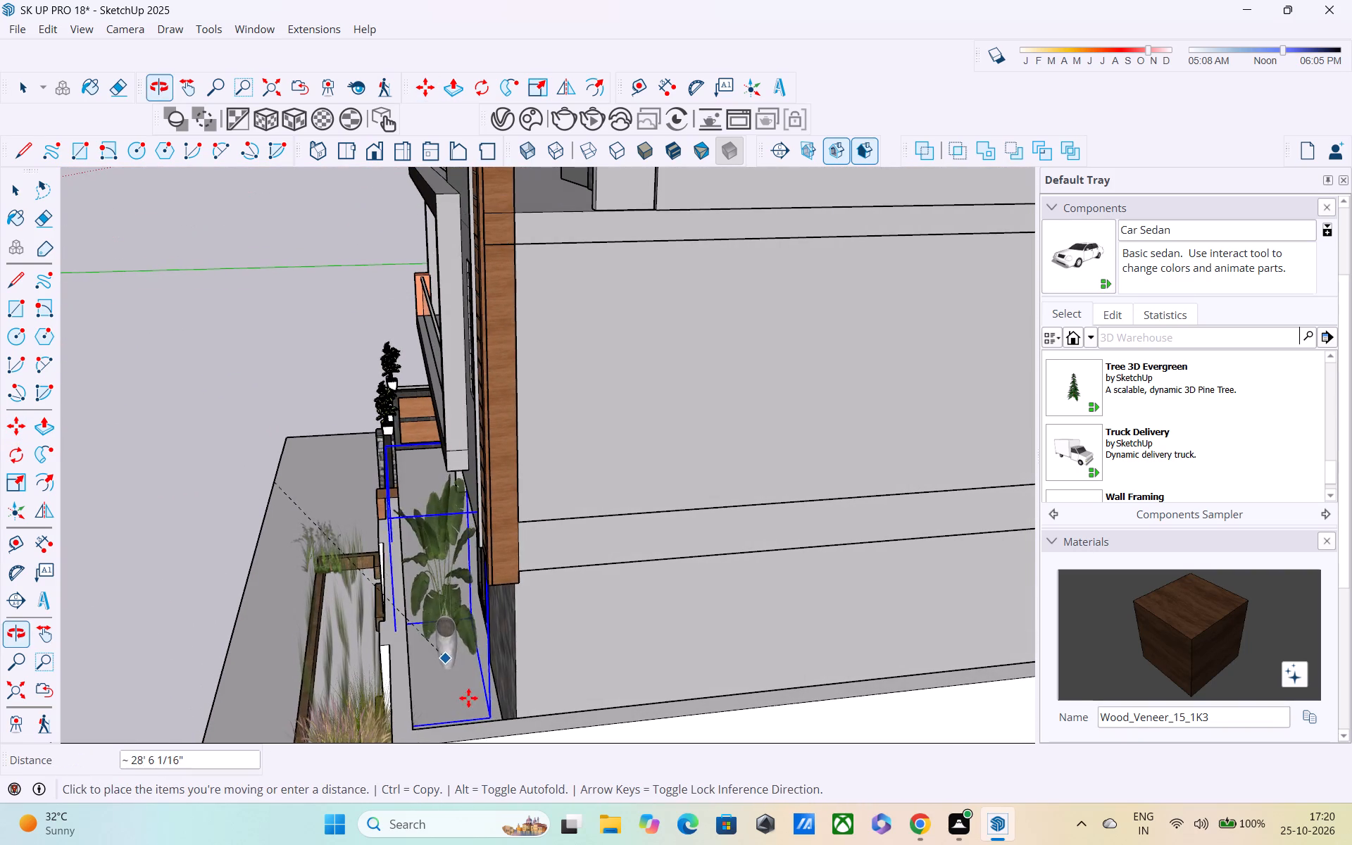
left_click(451, 709)
middle_click_drag(451, 706, 834, 619)
key("space")
Examine the new plant behind the compound wall against the whole front of the house from several angles.
scroll(348, 509, "down", 1)
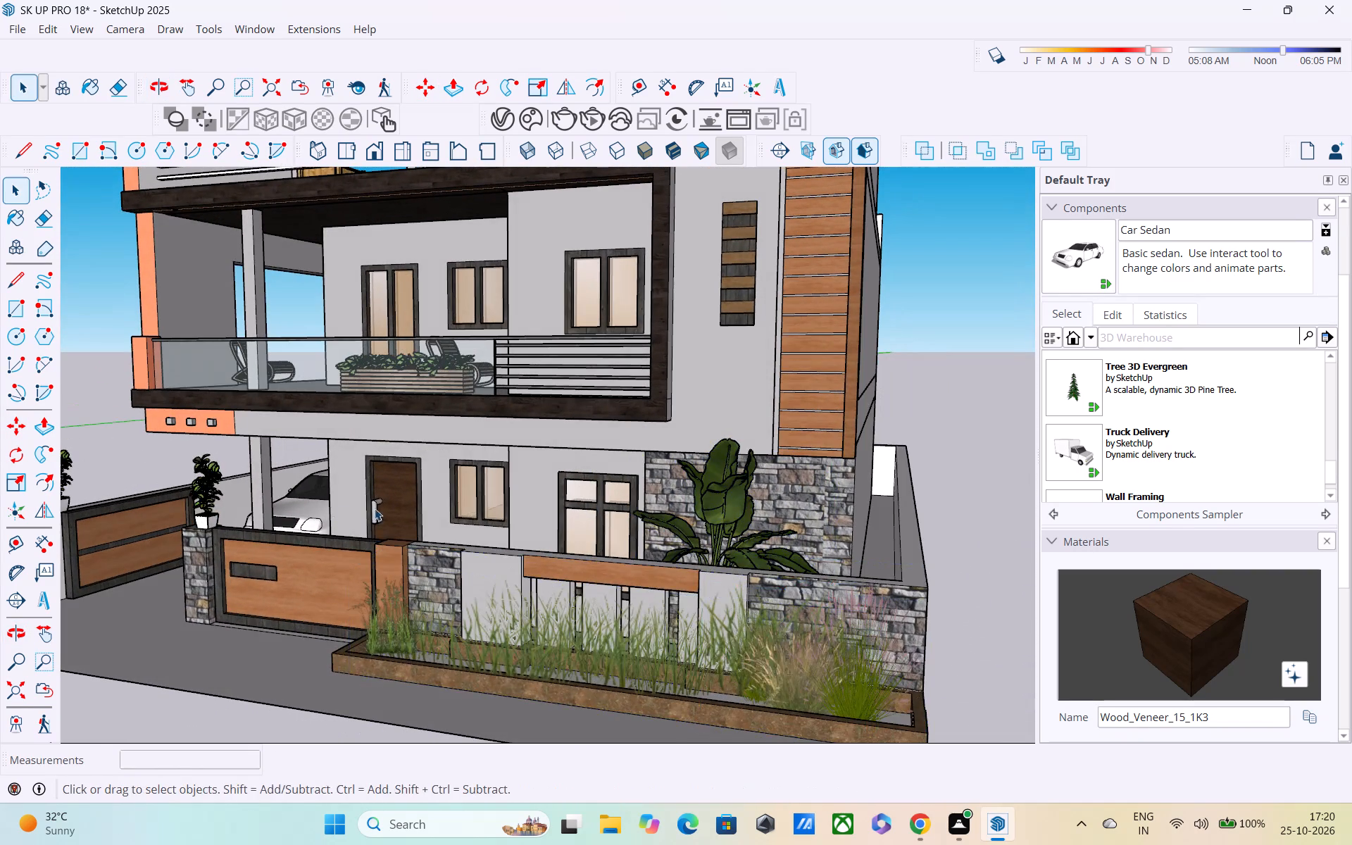
middle_click_drag(391, 508, 632, 495)
scroll(632, 495, "down", 3)
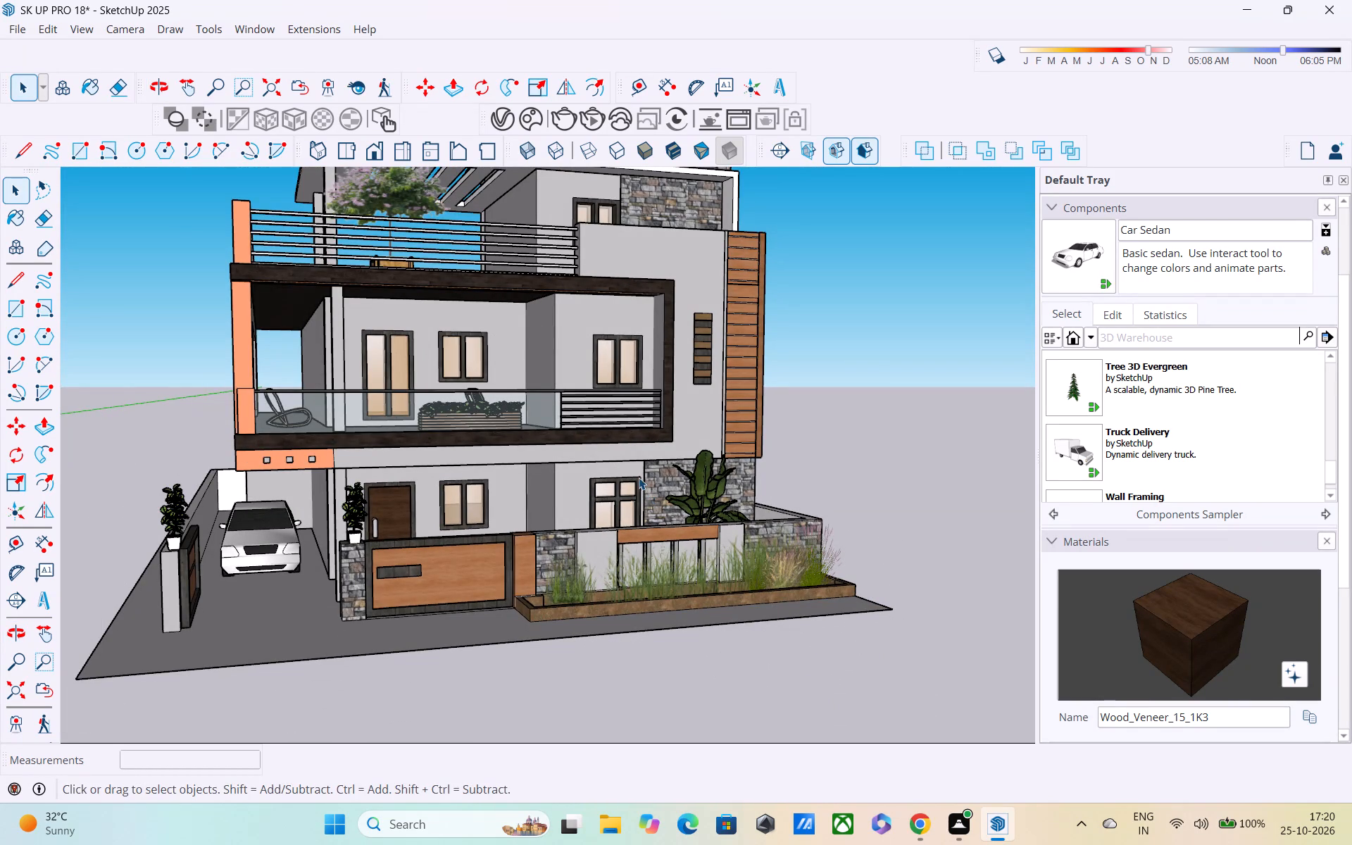
middle_click_drag(732, 458, 687, 480)
scroll(709, 498, "up", 1)
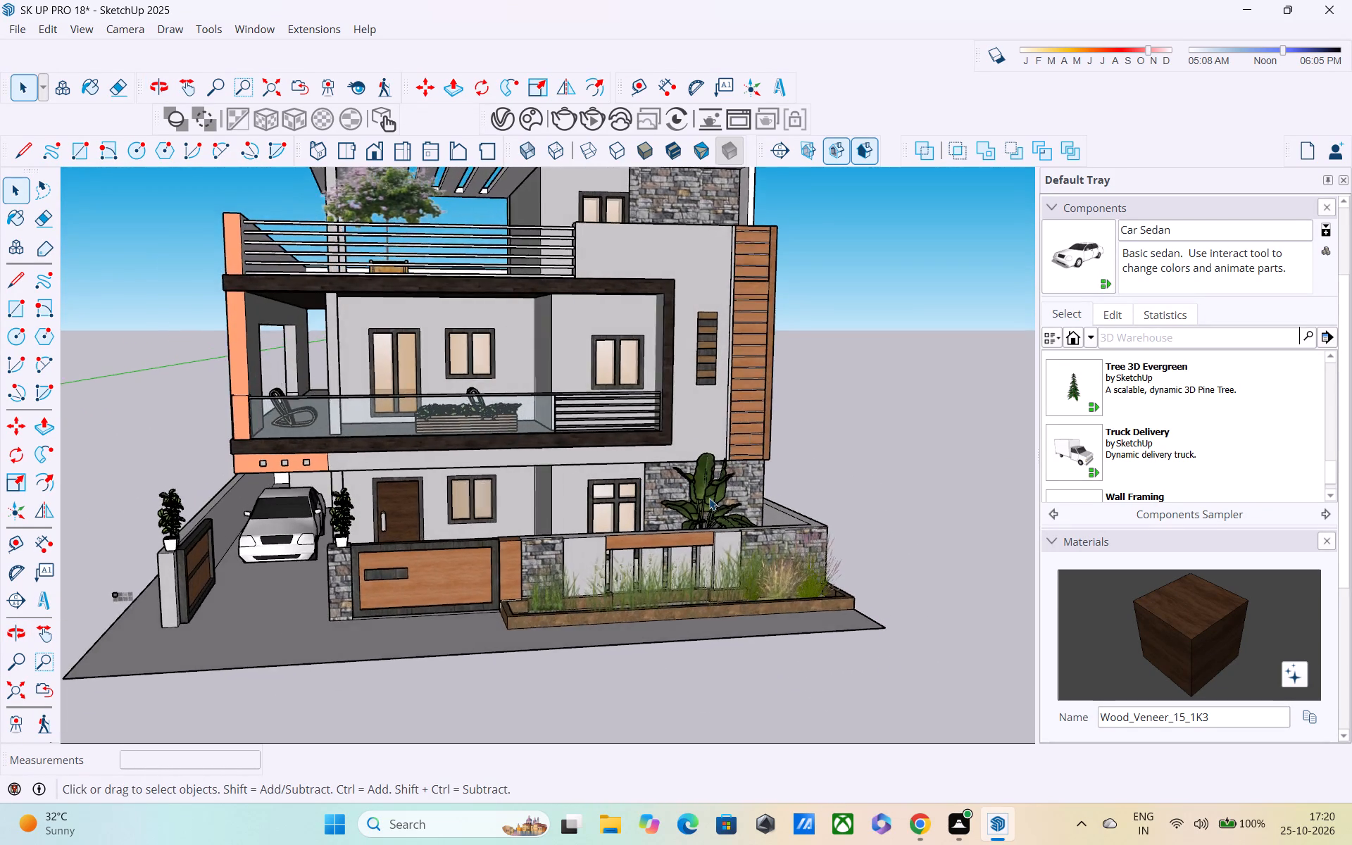
scroll(709, 498, "up", 2)
scroll(708, 498, "down", 1)
middle_click_drag(692, 509, 607, 432)
scroll(584, 459, "down", 3)
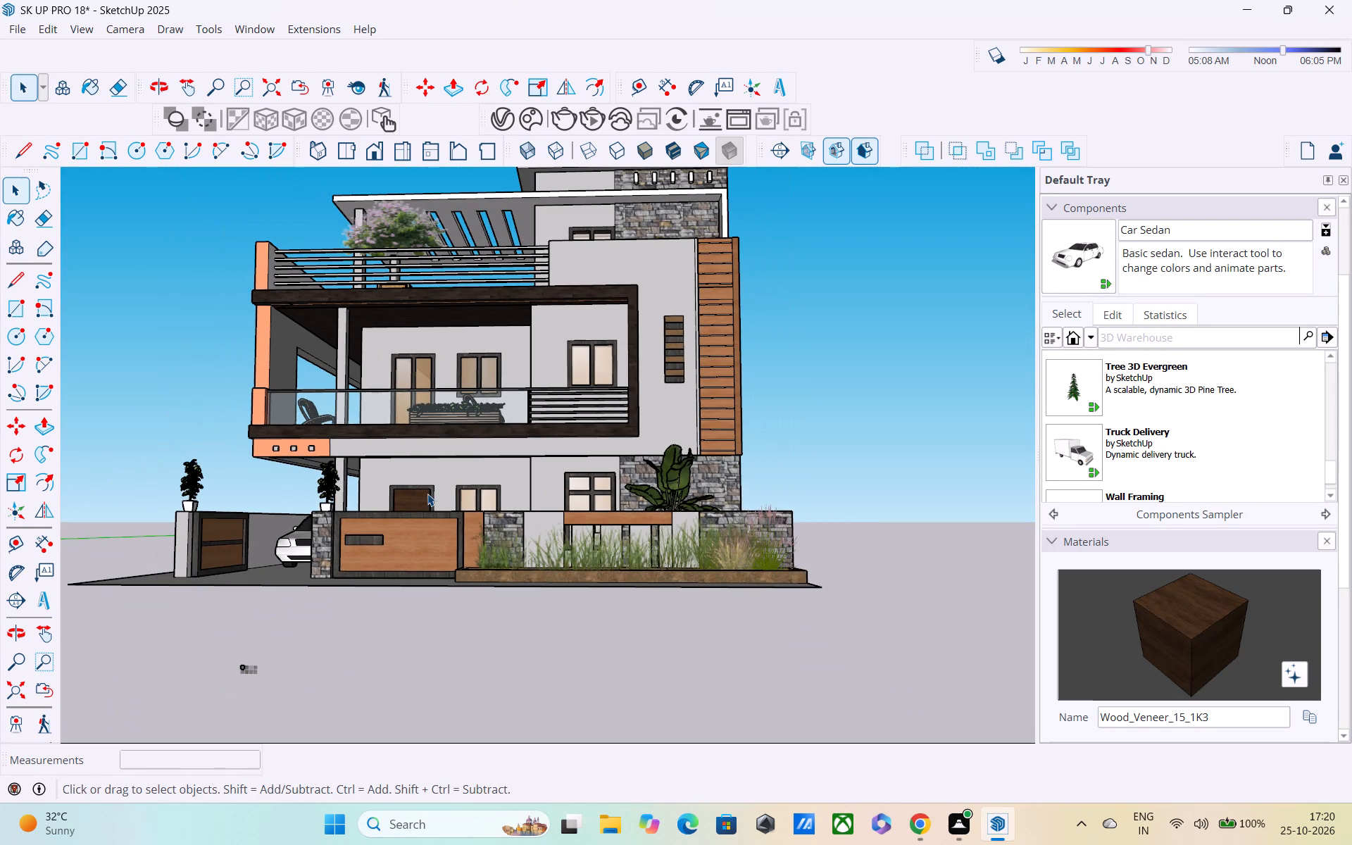
scroll(444, 405, "down", 1)
middle_click_drag(446, 395, 467, 480, "shift")
middle_click_drag(458, 465, 416, 605)
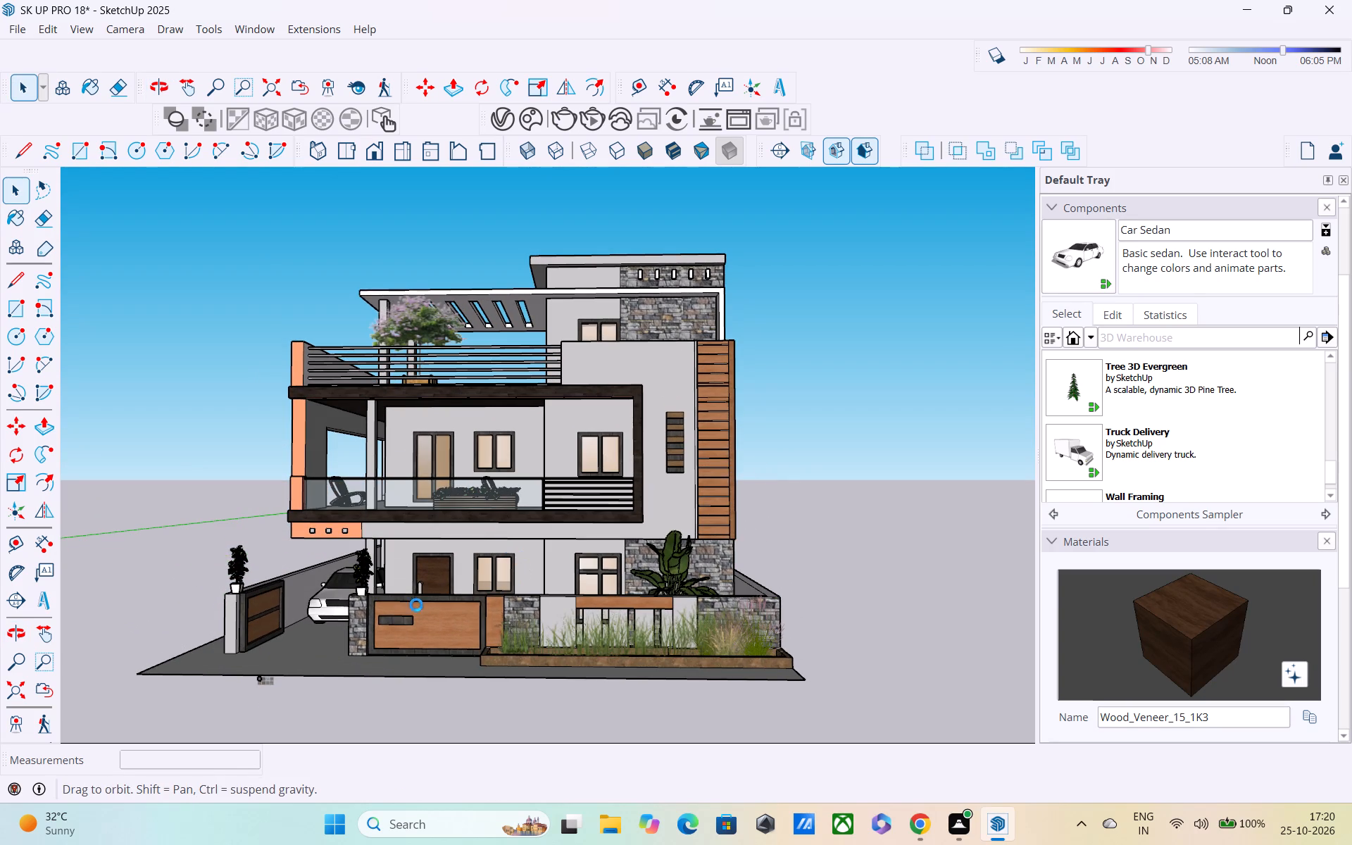
middle_click_drag(416, 605, 495, 661)
scroll(412, 601, "down", 3)
middle_click_drag(539, 588, 413, 563)
Save the house model, purging its unused items.
key("ctrl+s")
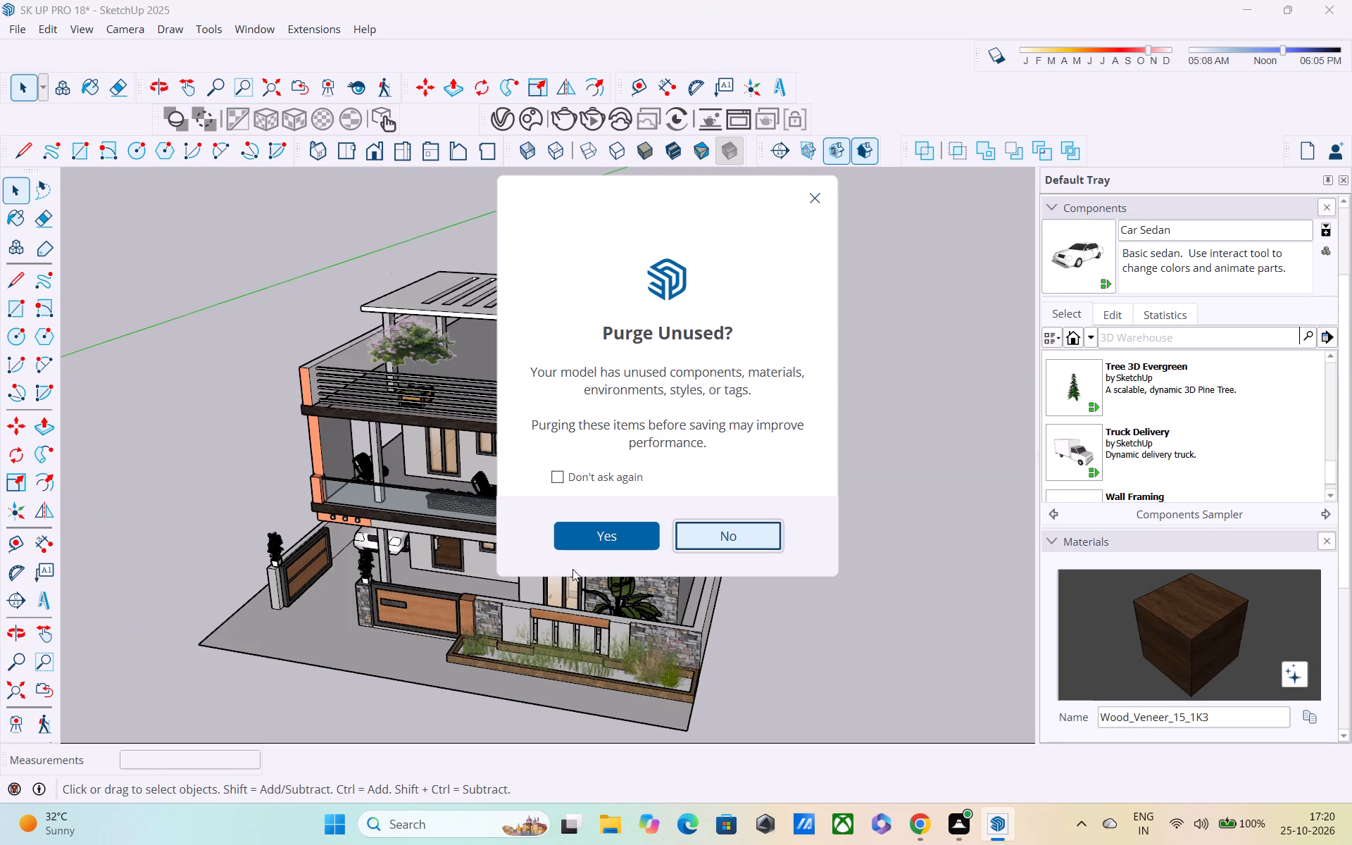
left_click(606, 534)
key("ctrl+s")
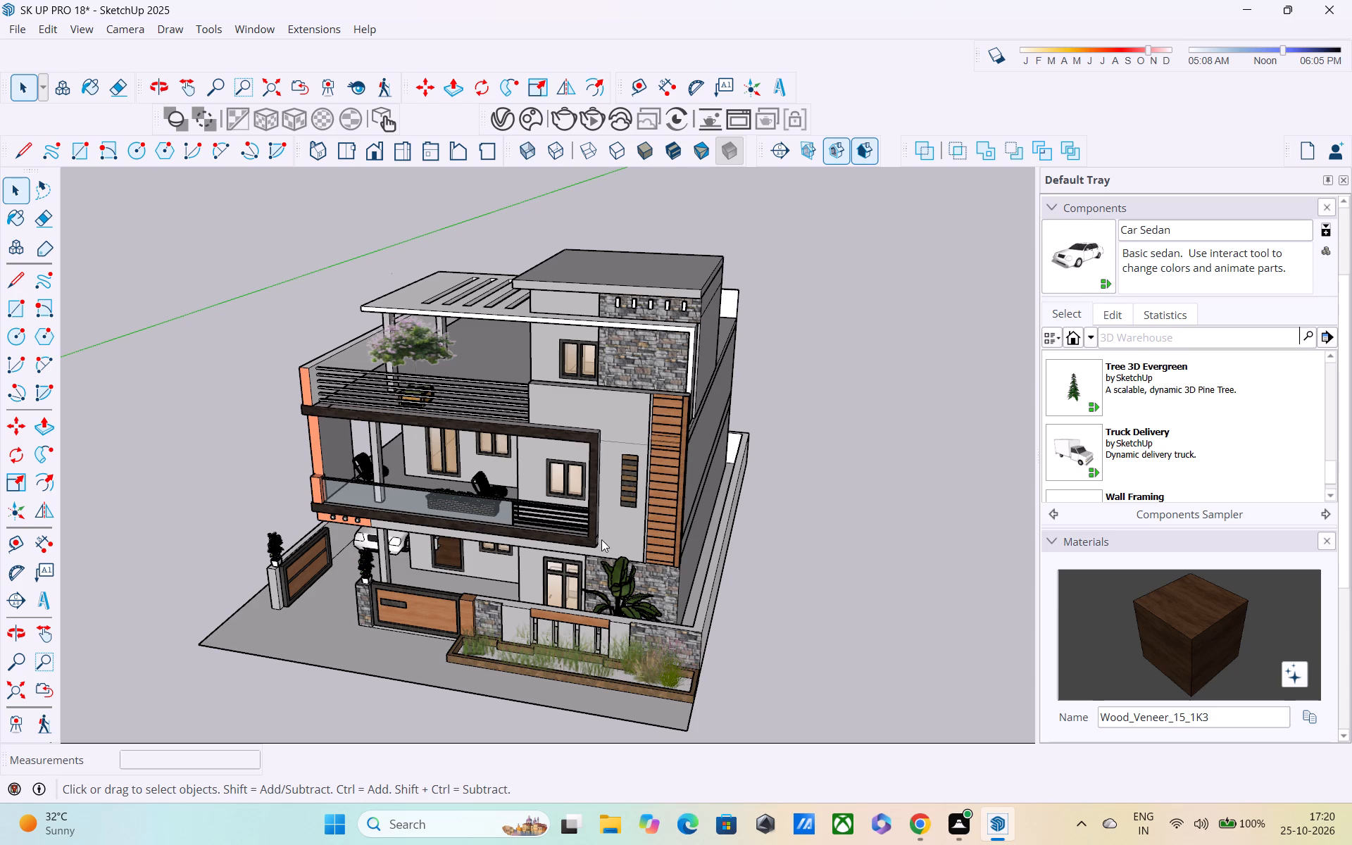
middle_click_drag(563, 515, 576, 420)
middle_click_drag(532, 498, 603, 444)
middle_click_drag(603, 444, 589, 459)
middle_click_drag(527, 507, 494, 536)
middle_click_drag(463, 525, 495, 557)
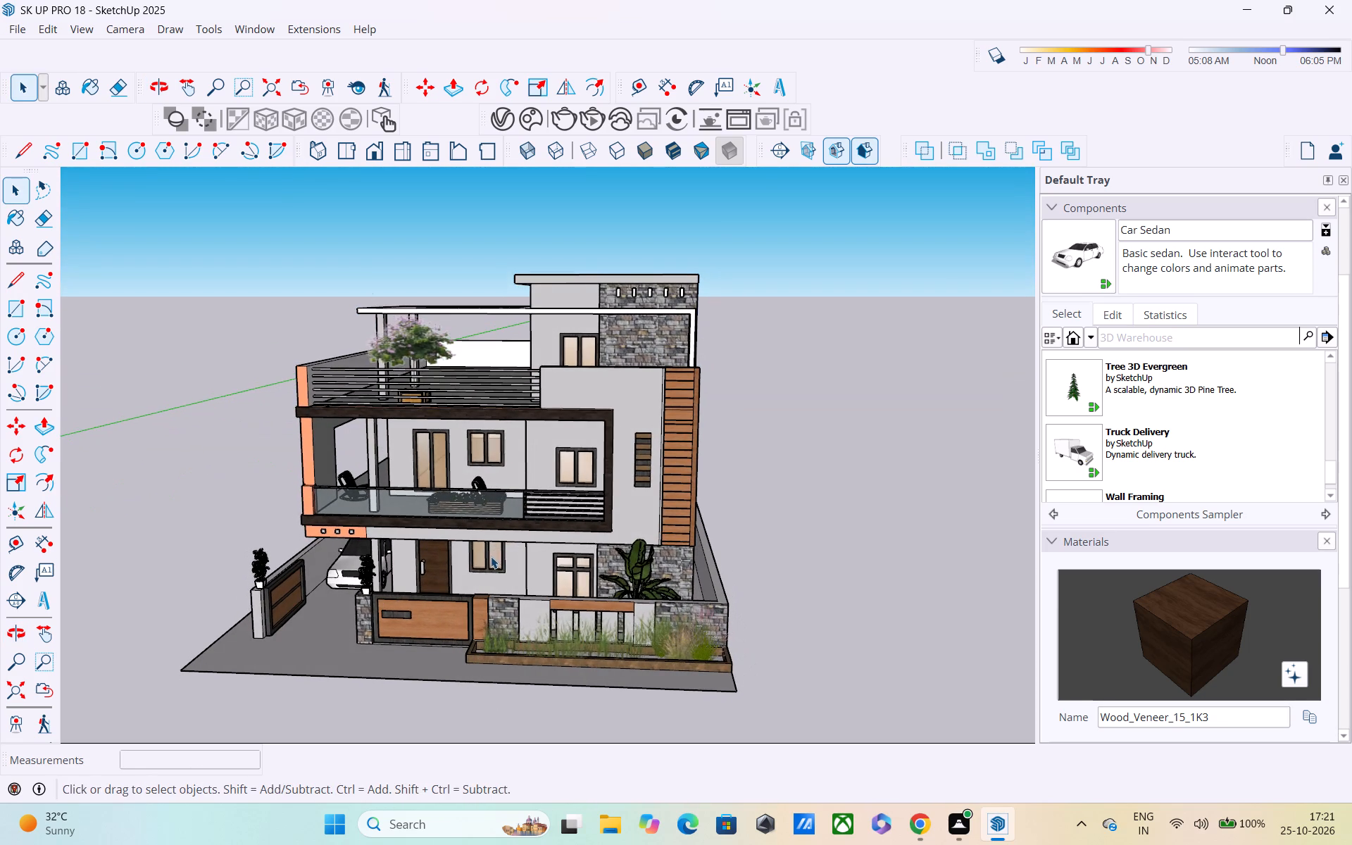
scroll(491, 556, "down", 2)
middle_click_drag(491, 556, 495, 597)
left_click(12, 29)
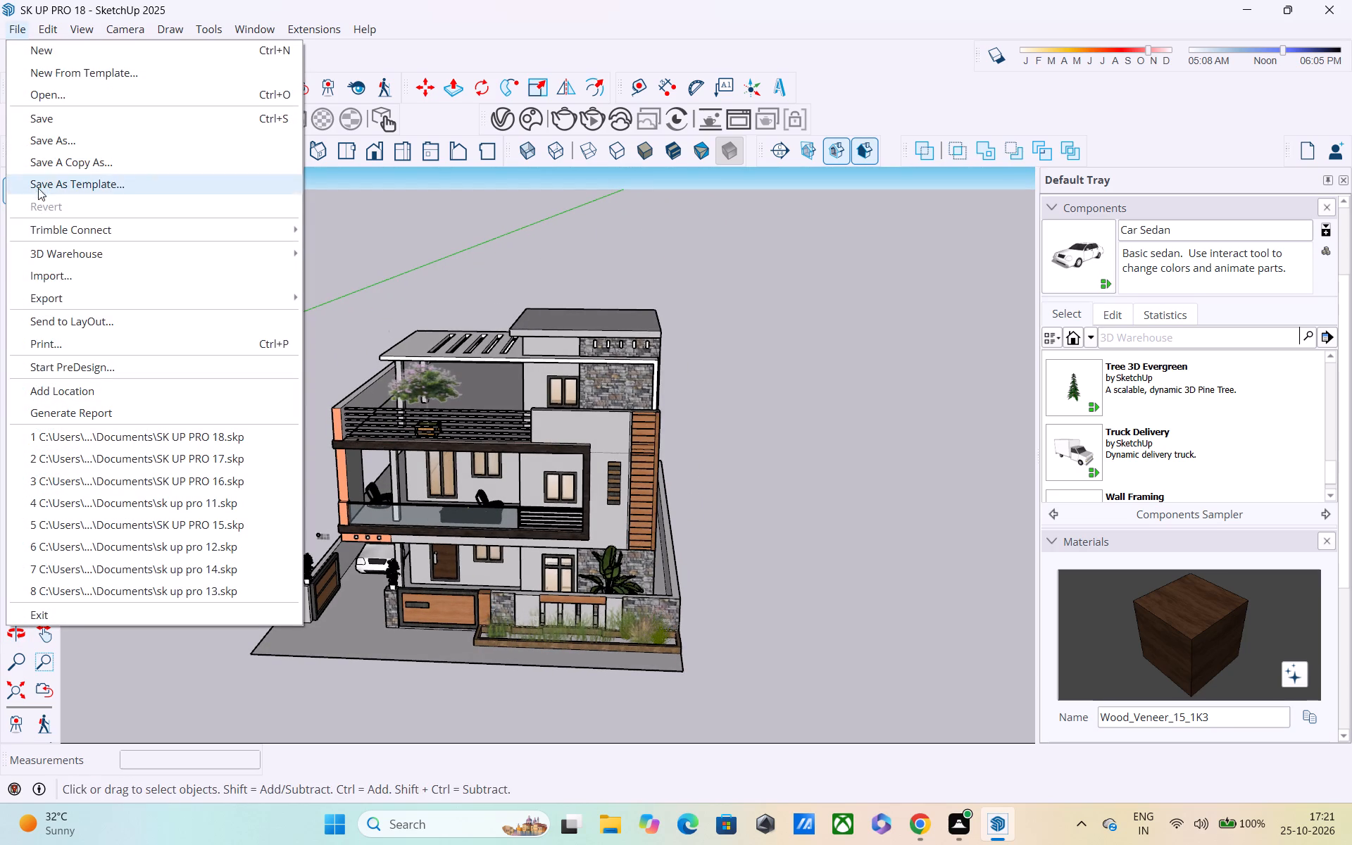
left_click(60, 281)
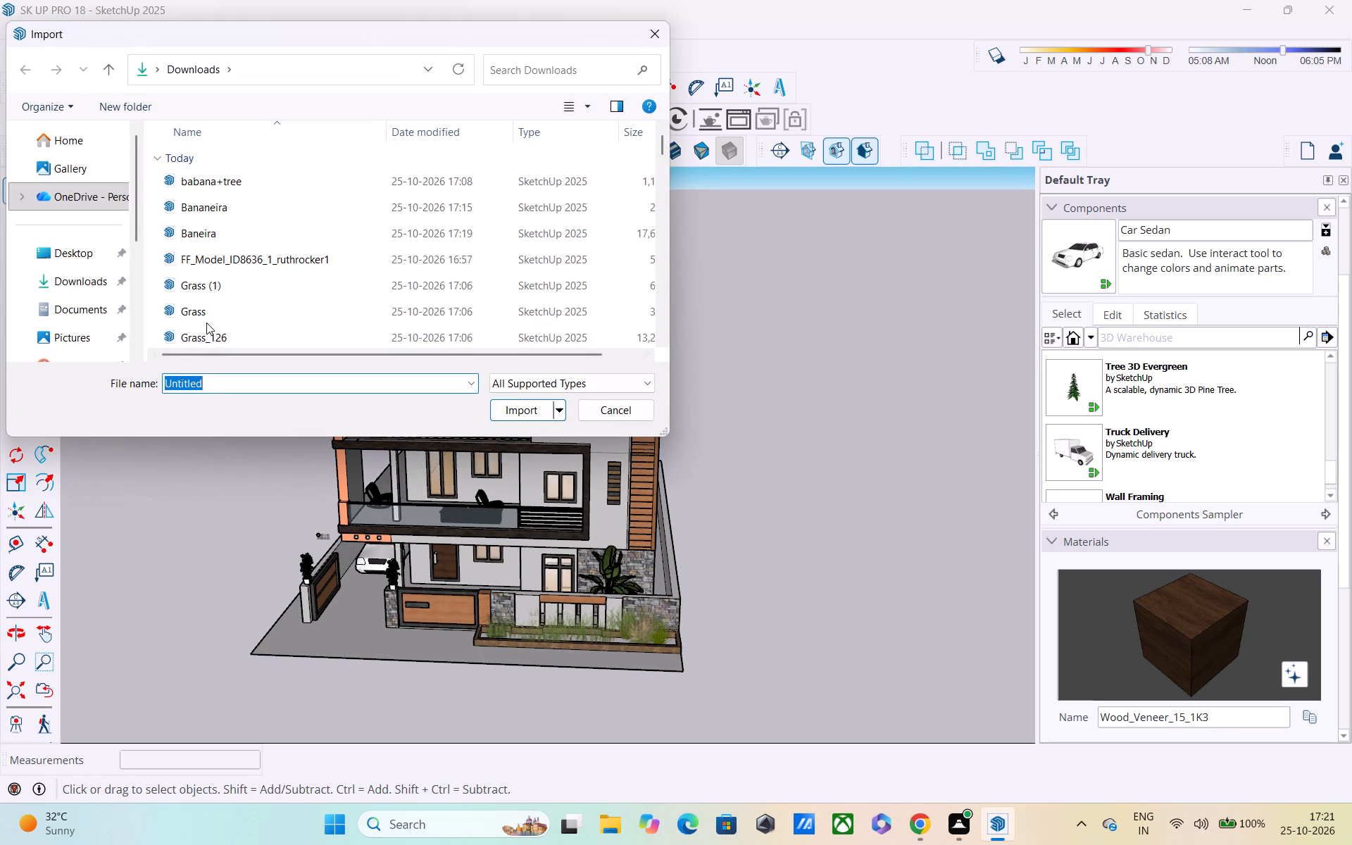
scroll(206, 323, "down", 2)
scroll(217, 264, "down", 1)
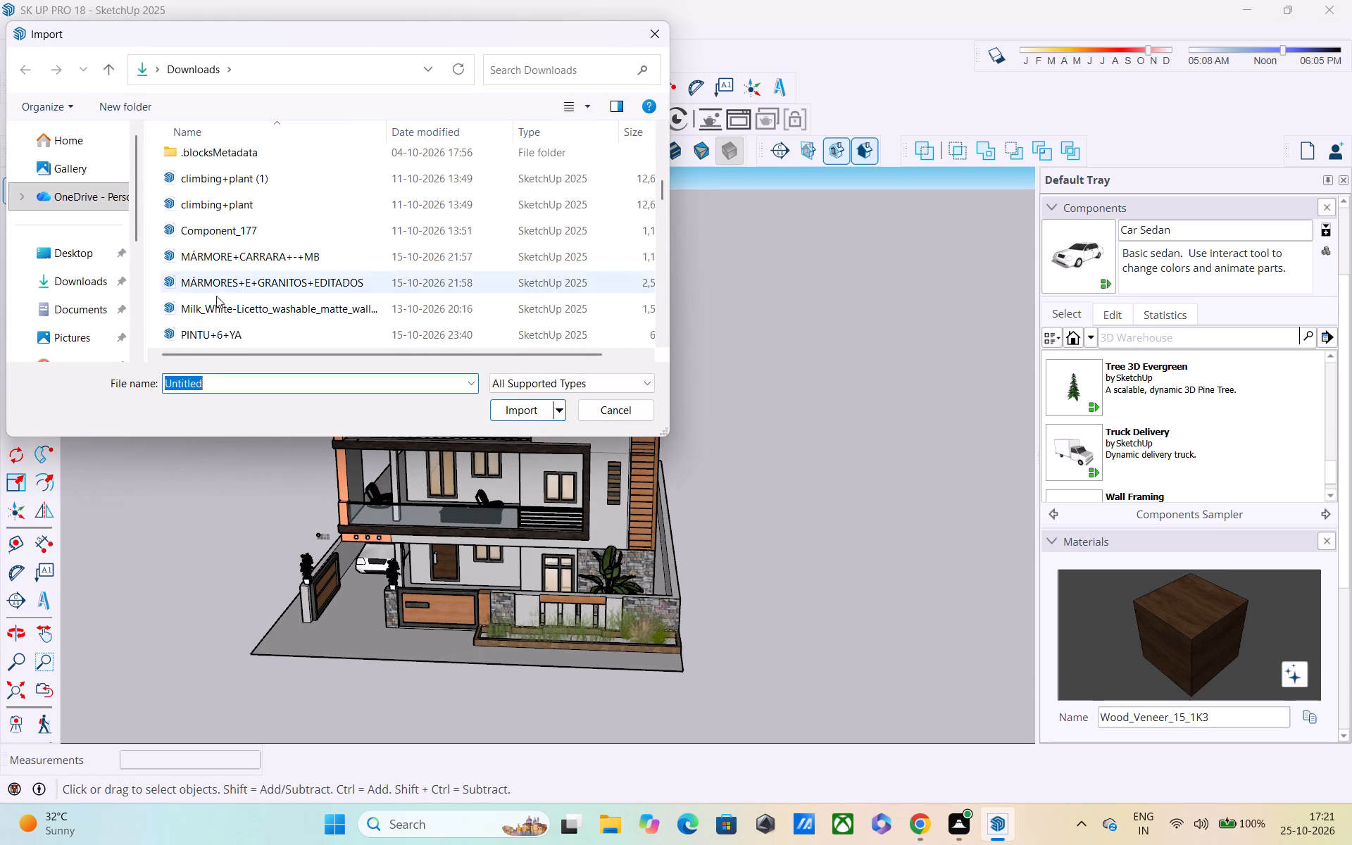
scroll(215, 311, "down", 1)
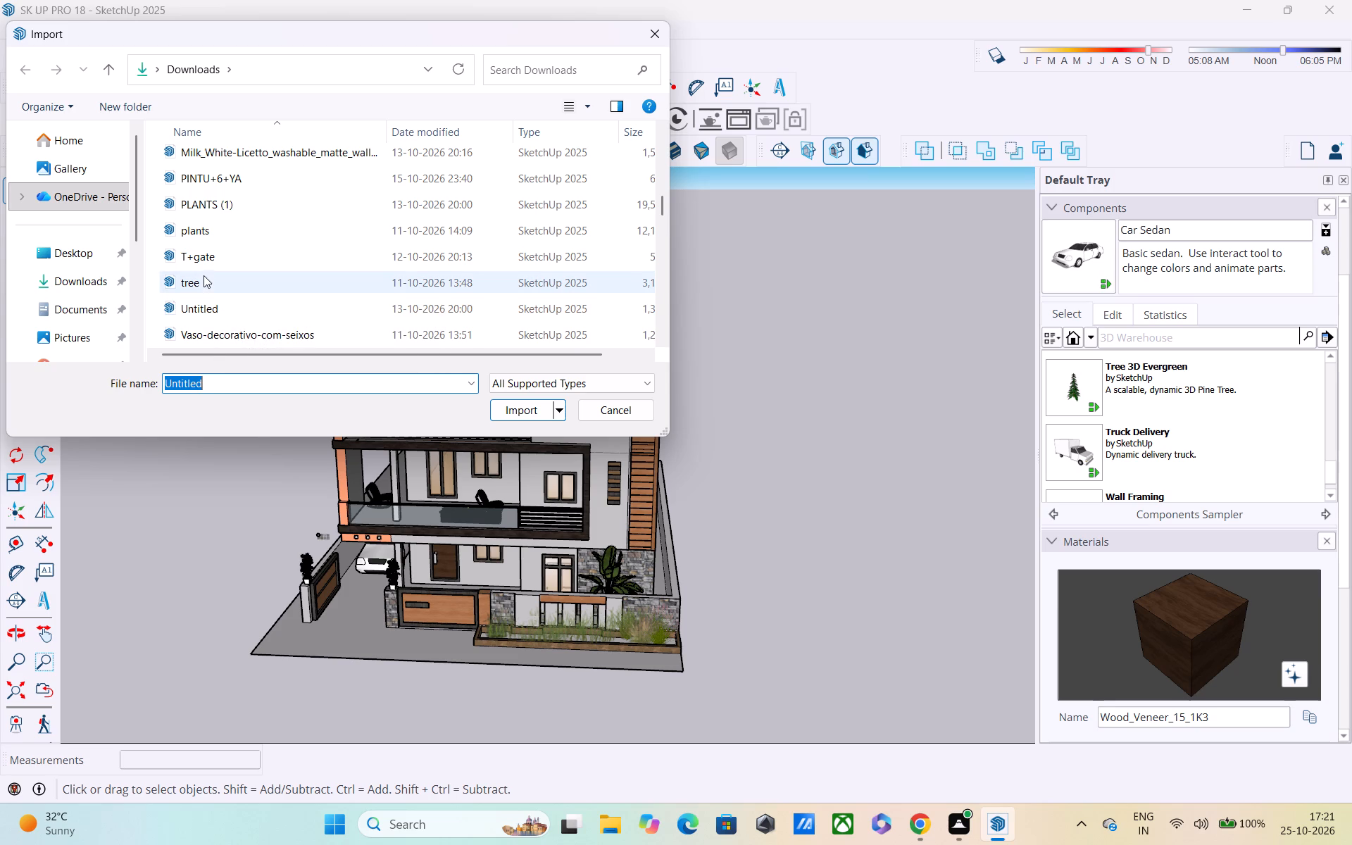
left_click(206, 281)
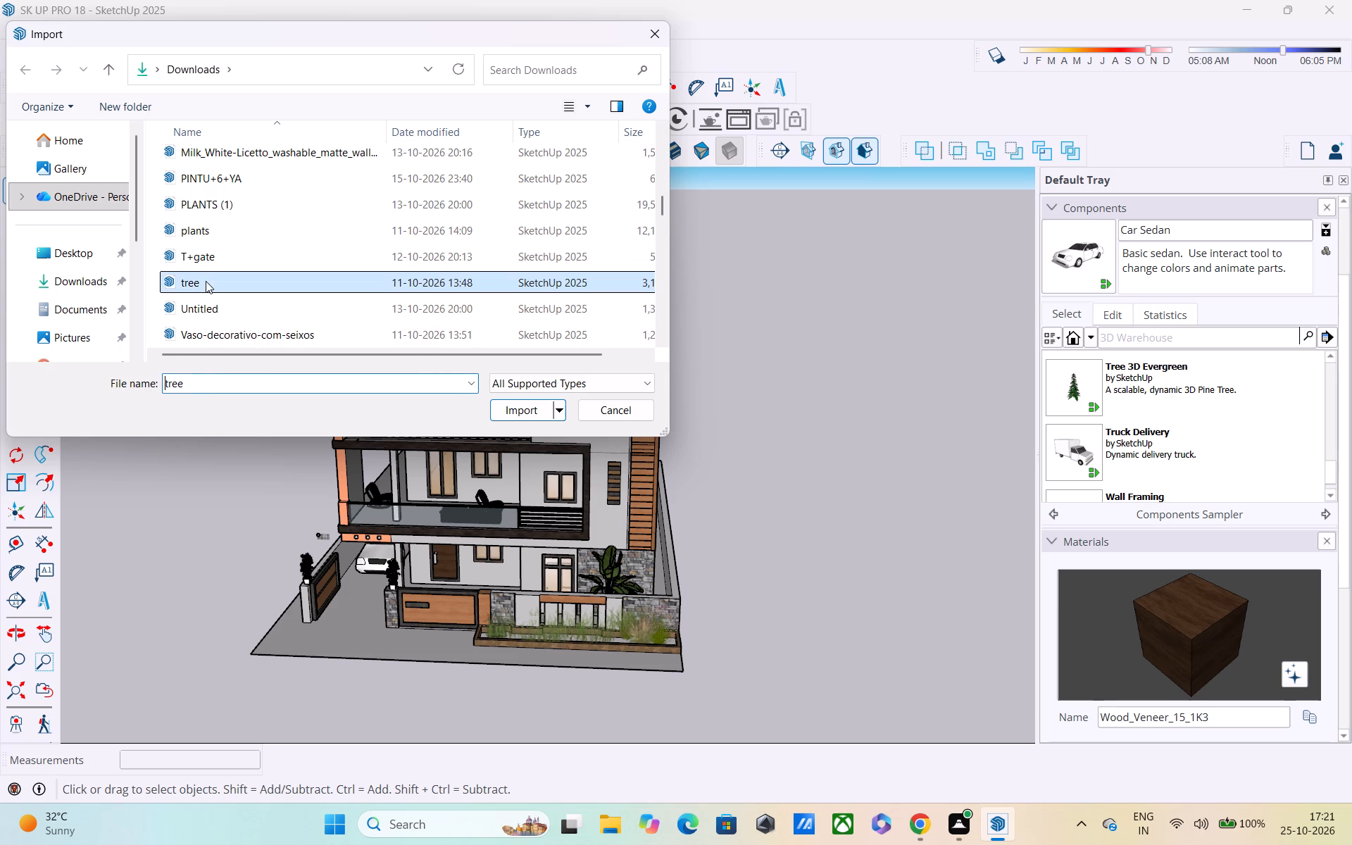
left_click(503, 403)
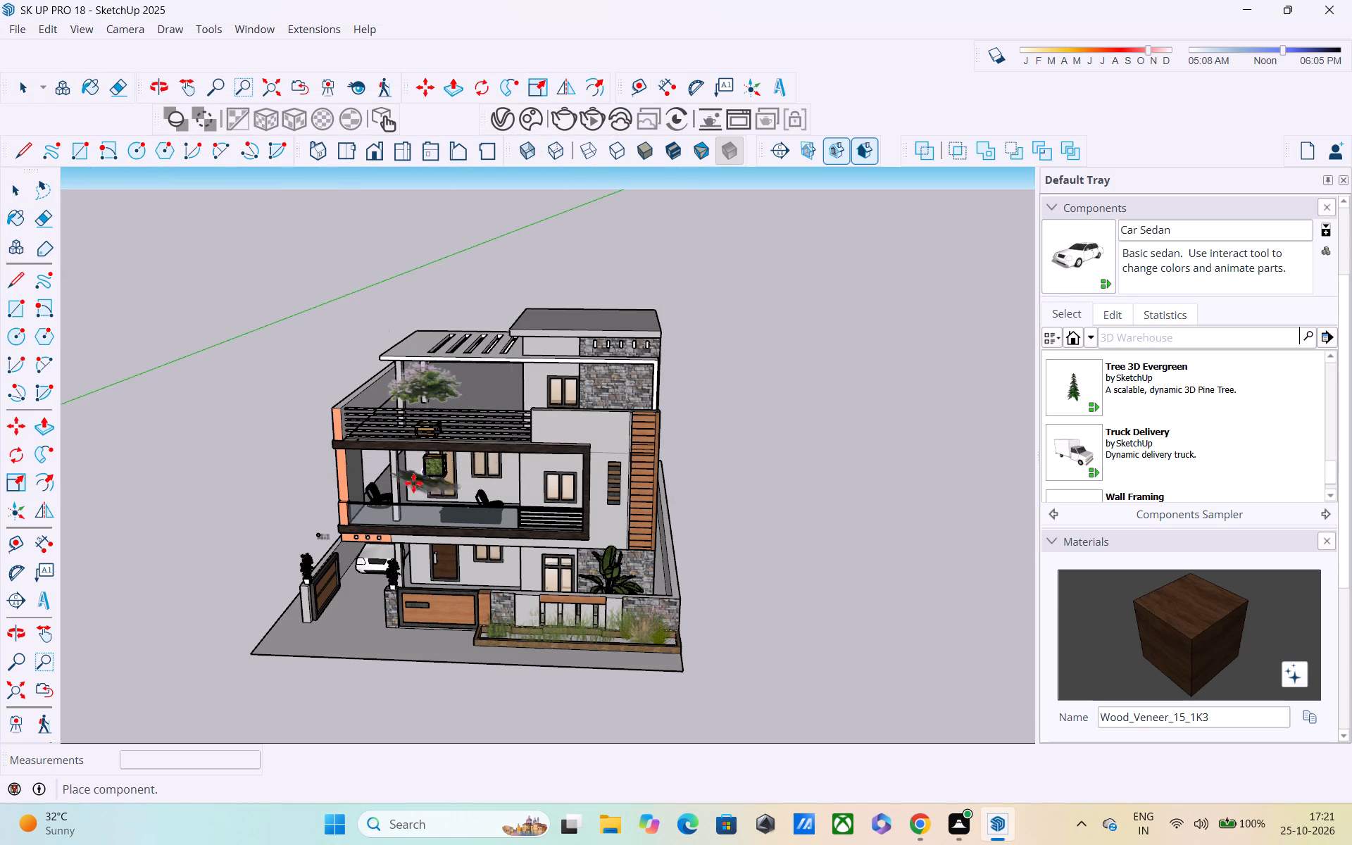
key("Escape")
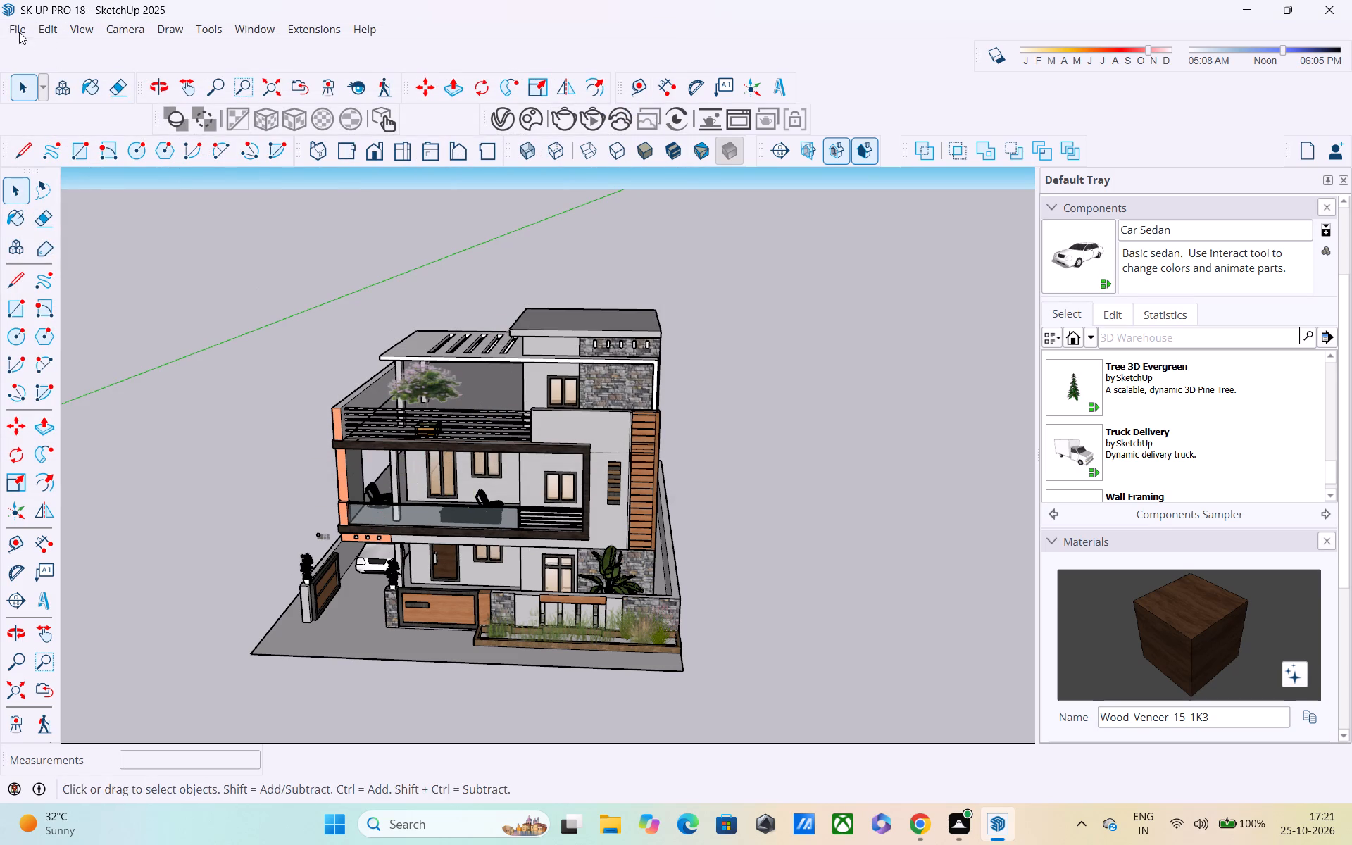
Import the PLANTS (1) model from Downloads and place it on the open ground beside the compound, away from the house.
left_click(19, 32)
left_click(96, 282)
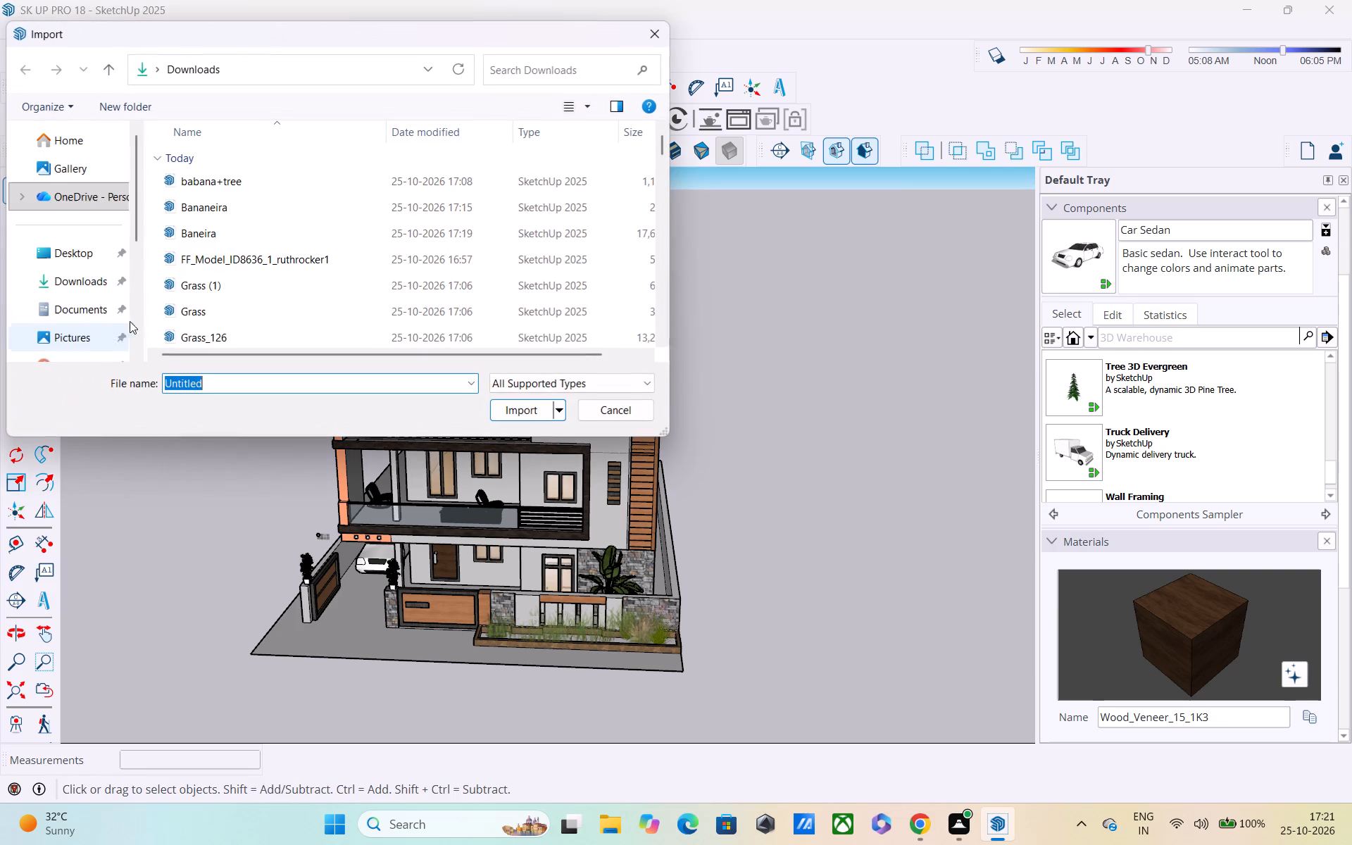
scroll(199, 317, "down", 2)
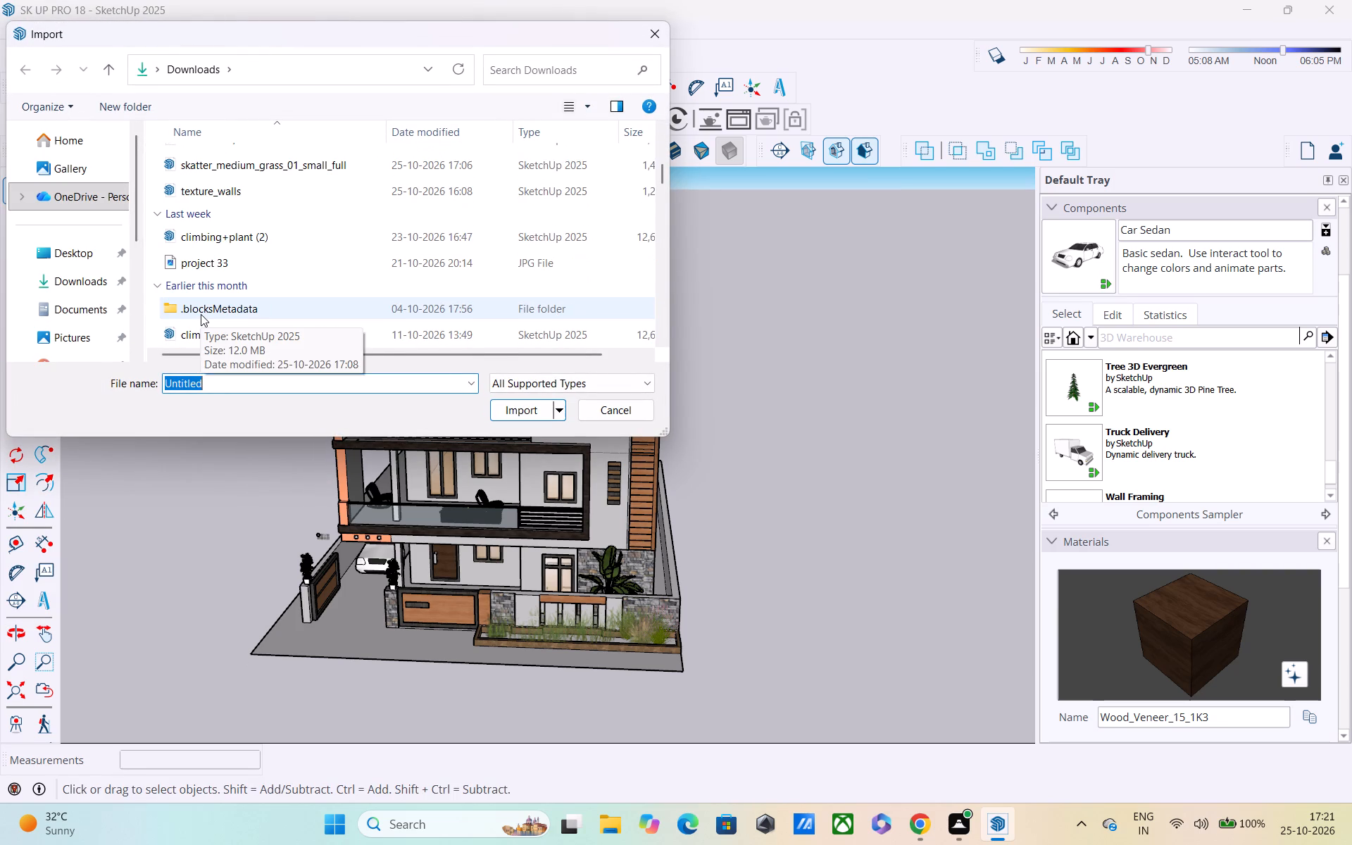
scroll(204, 314, "down", 1)
left_click(85, 289)
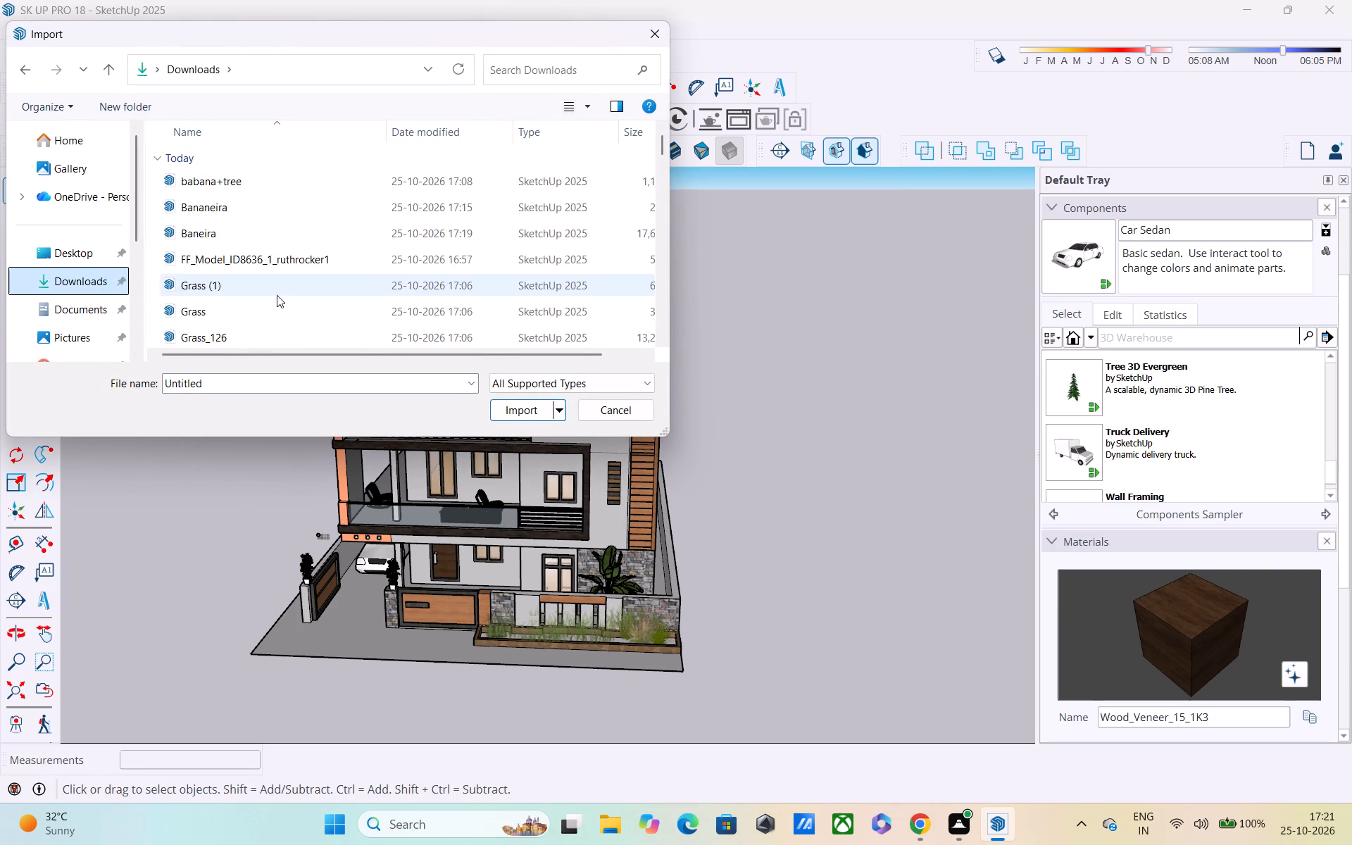
scroll(277, 296, "down", 4)
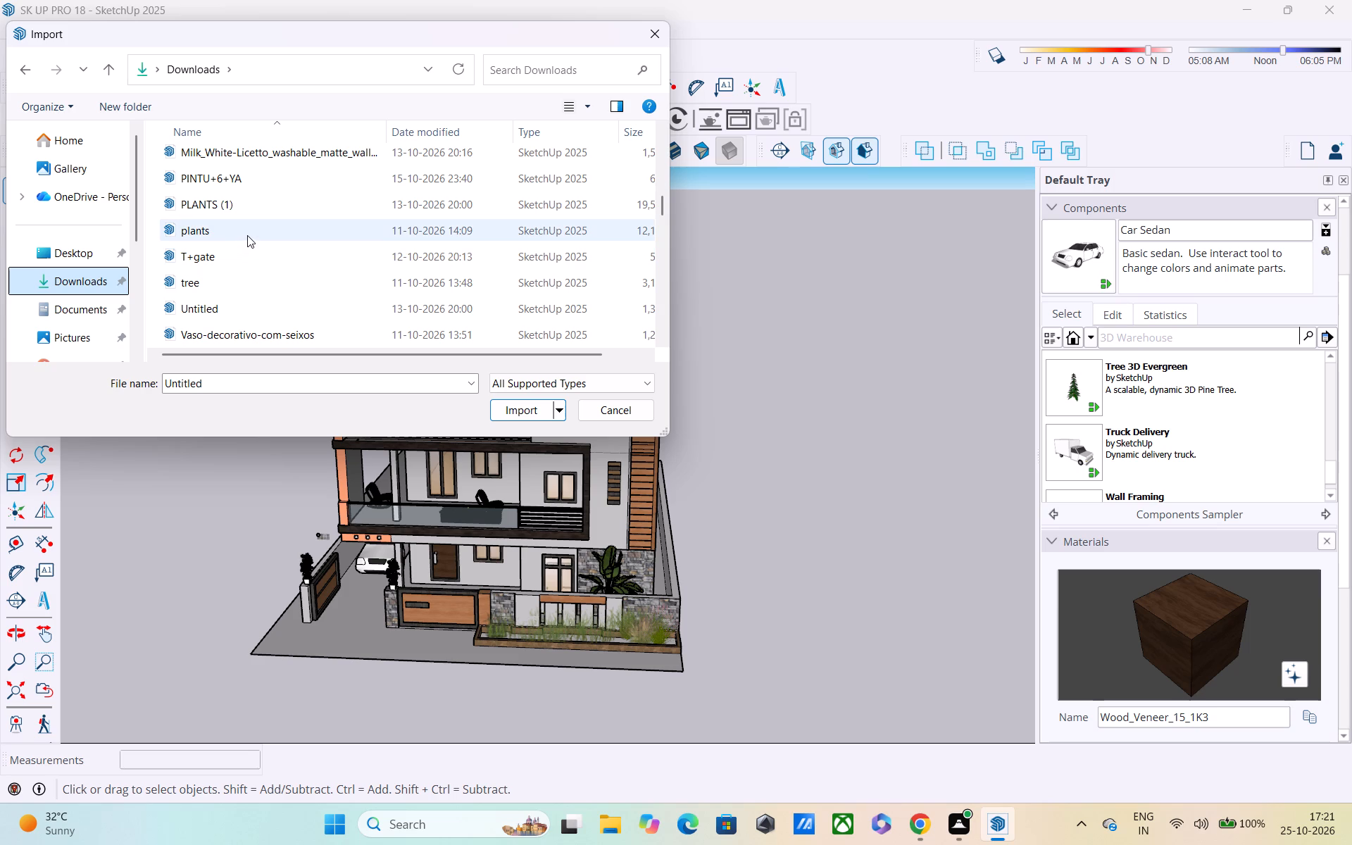
left_click(249, 212)
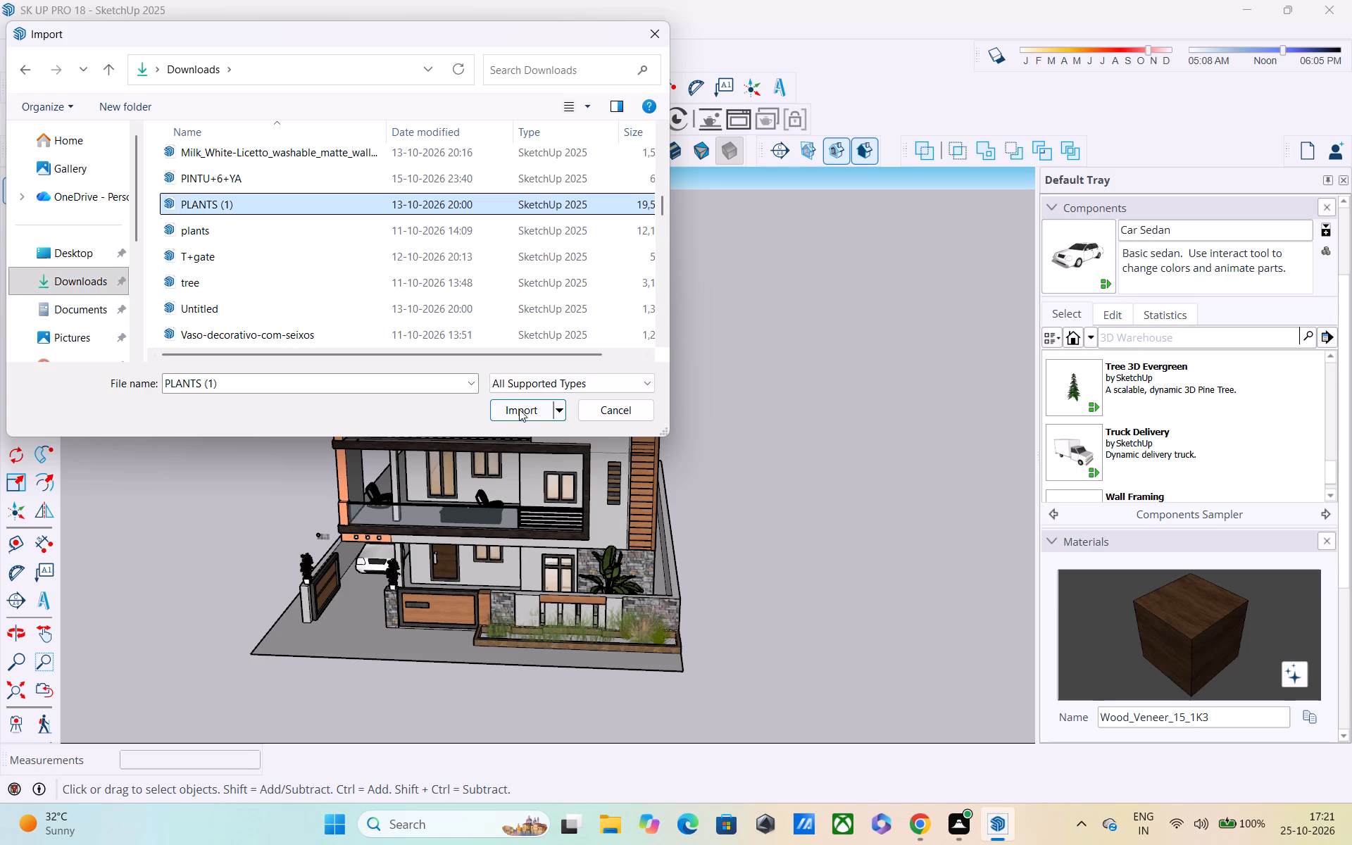
left_click(517, 408)
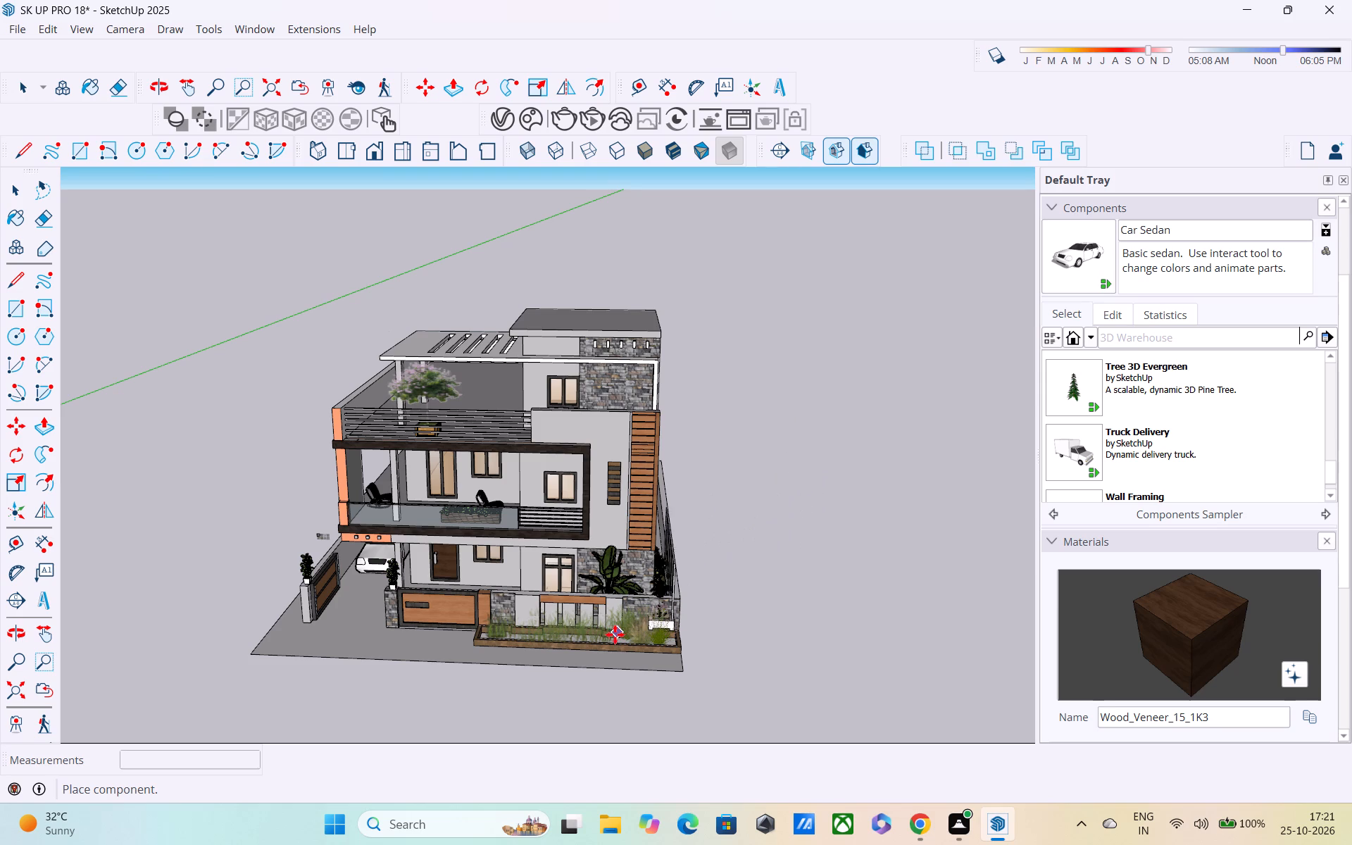
middle_click_drag(547, 660, 696, 637)
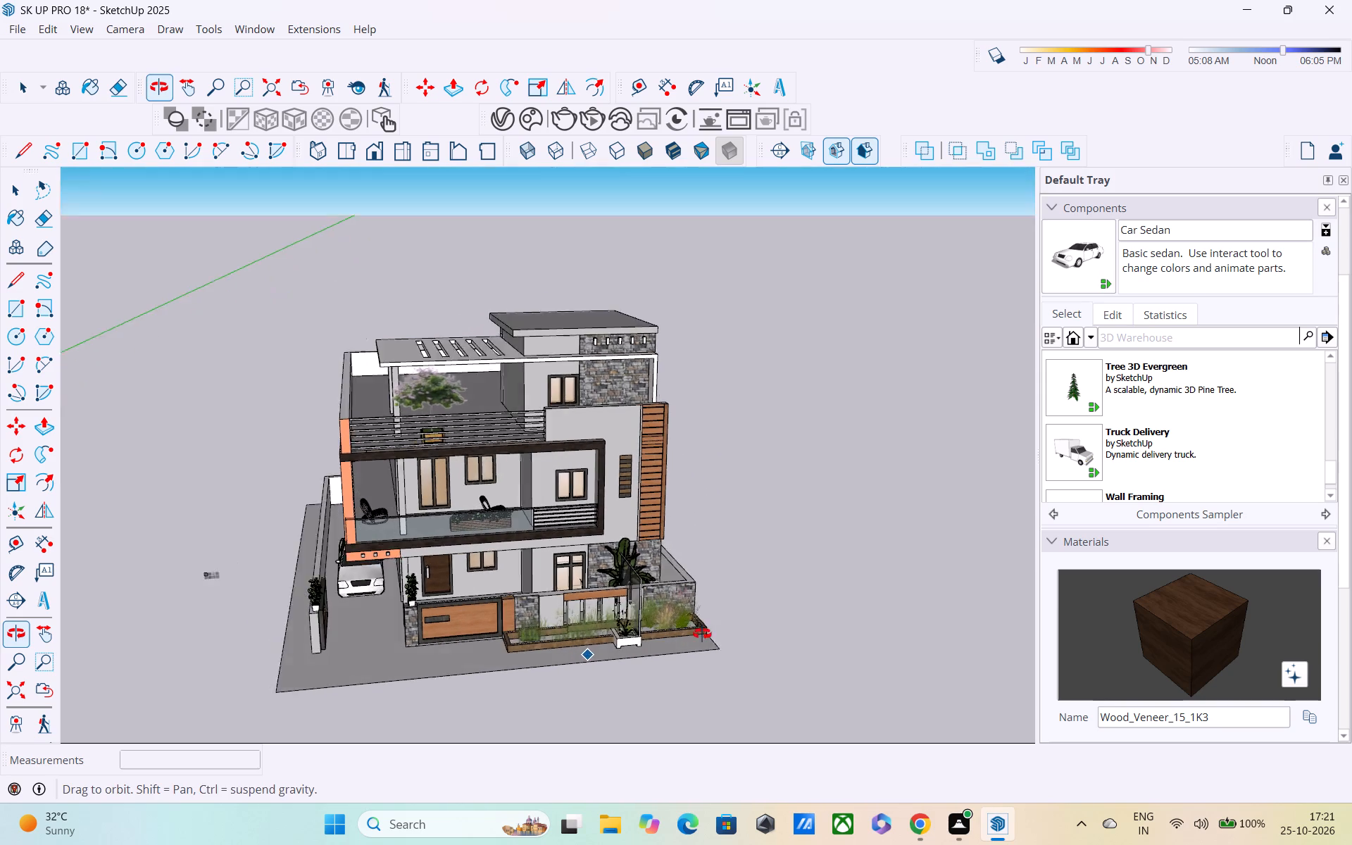
left_click(827, 585)
key("space")
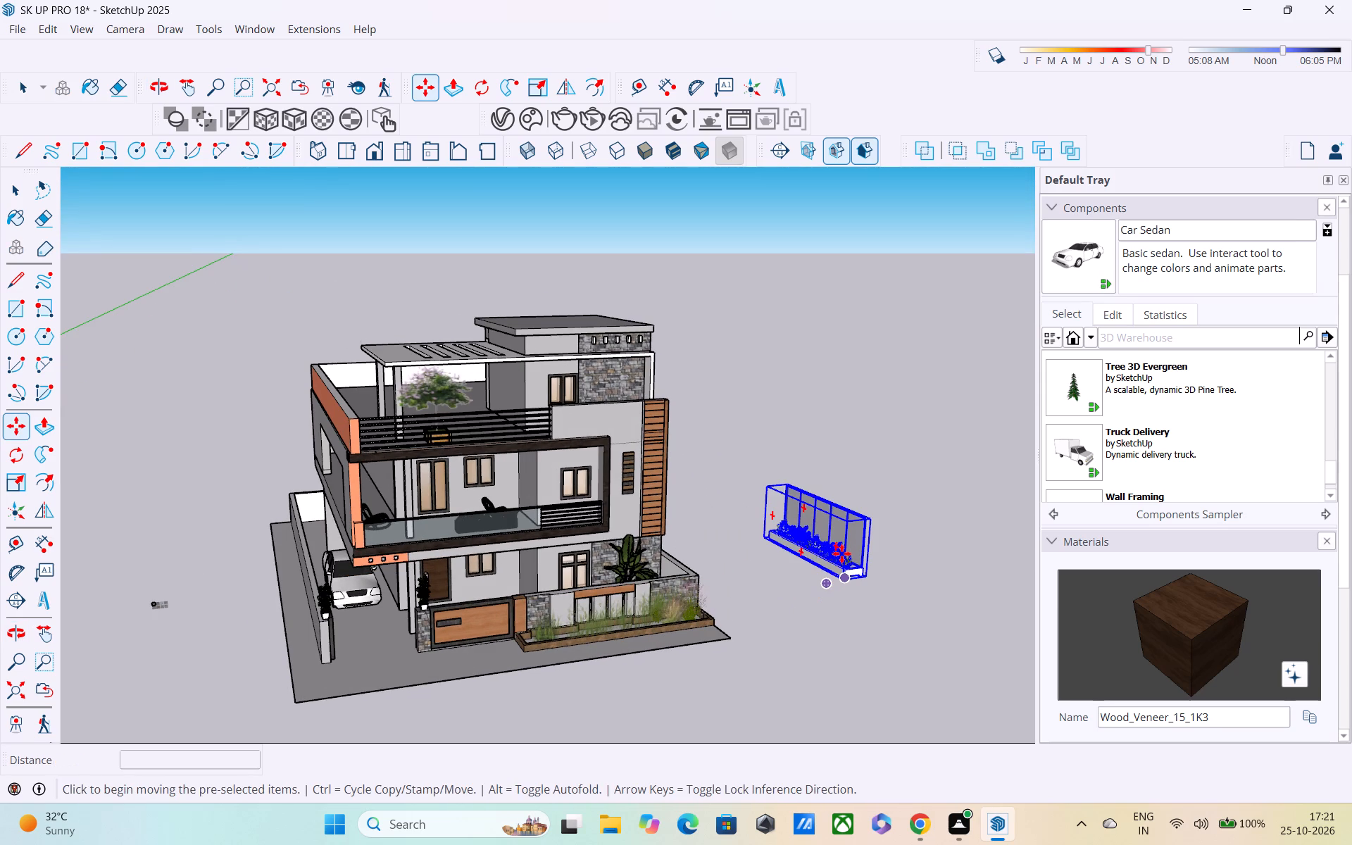
scroll(841, 553, "up", 7)
left_click(877, 401)
Open the imported planter for editing and move one small palm from it into the gate-side end of the front planting bed.
scroll(794, 553, "up", 3)
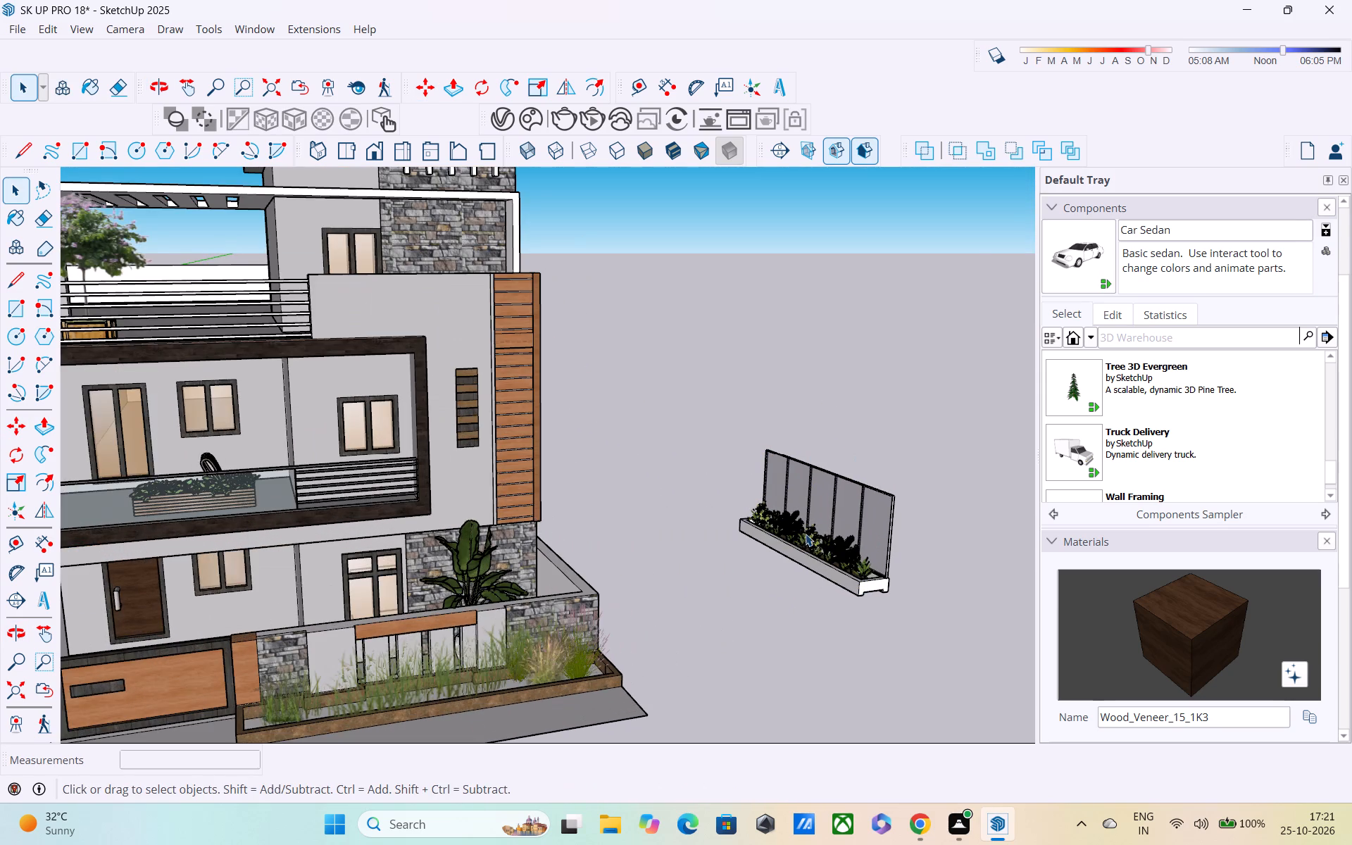
scroll(801, 533, "up", 6)
left_click(777, 520)
double_click(777, 520)
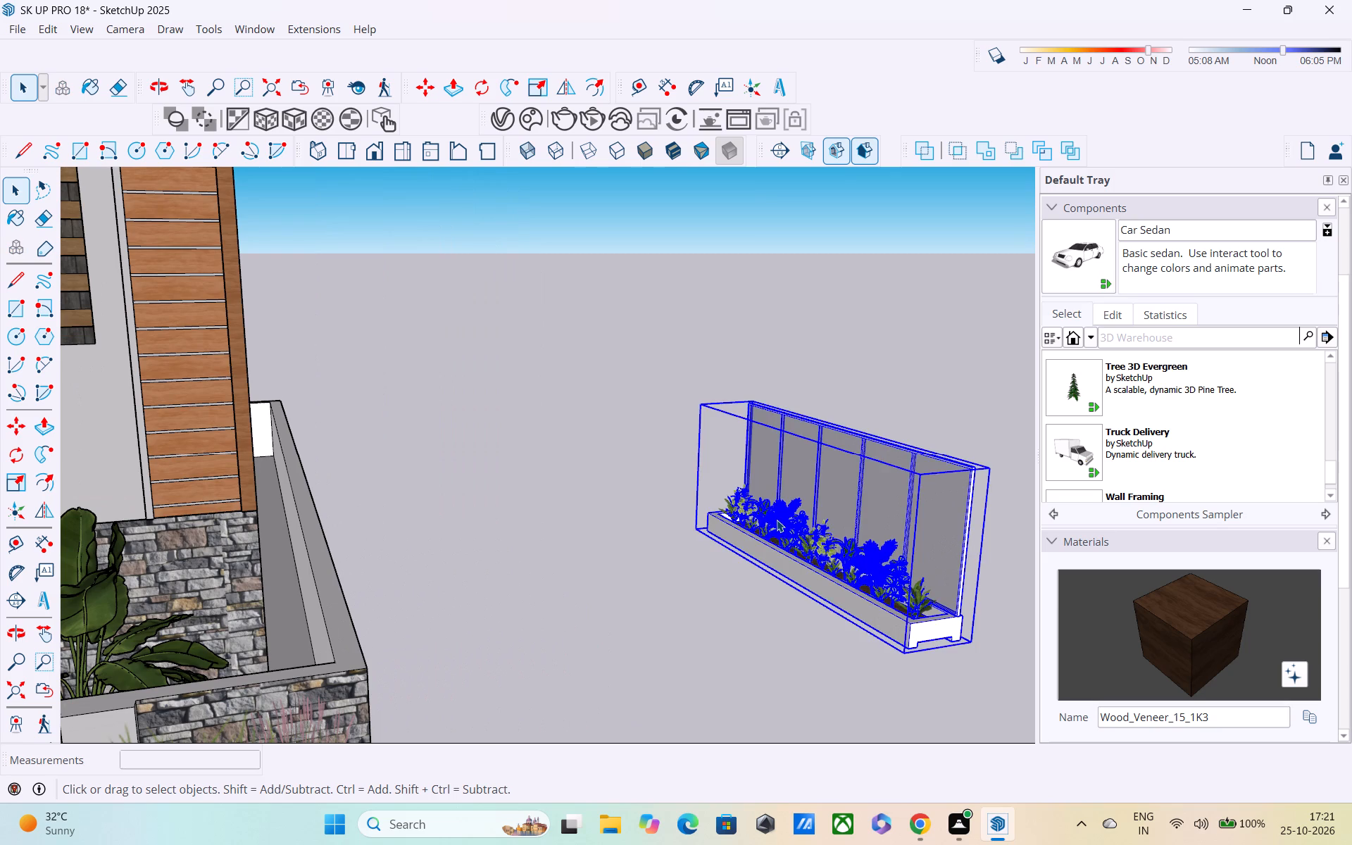
left_click(775, 520)
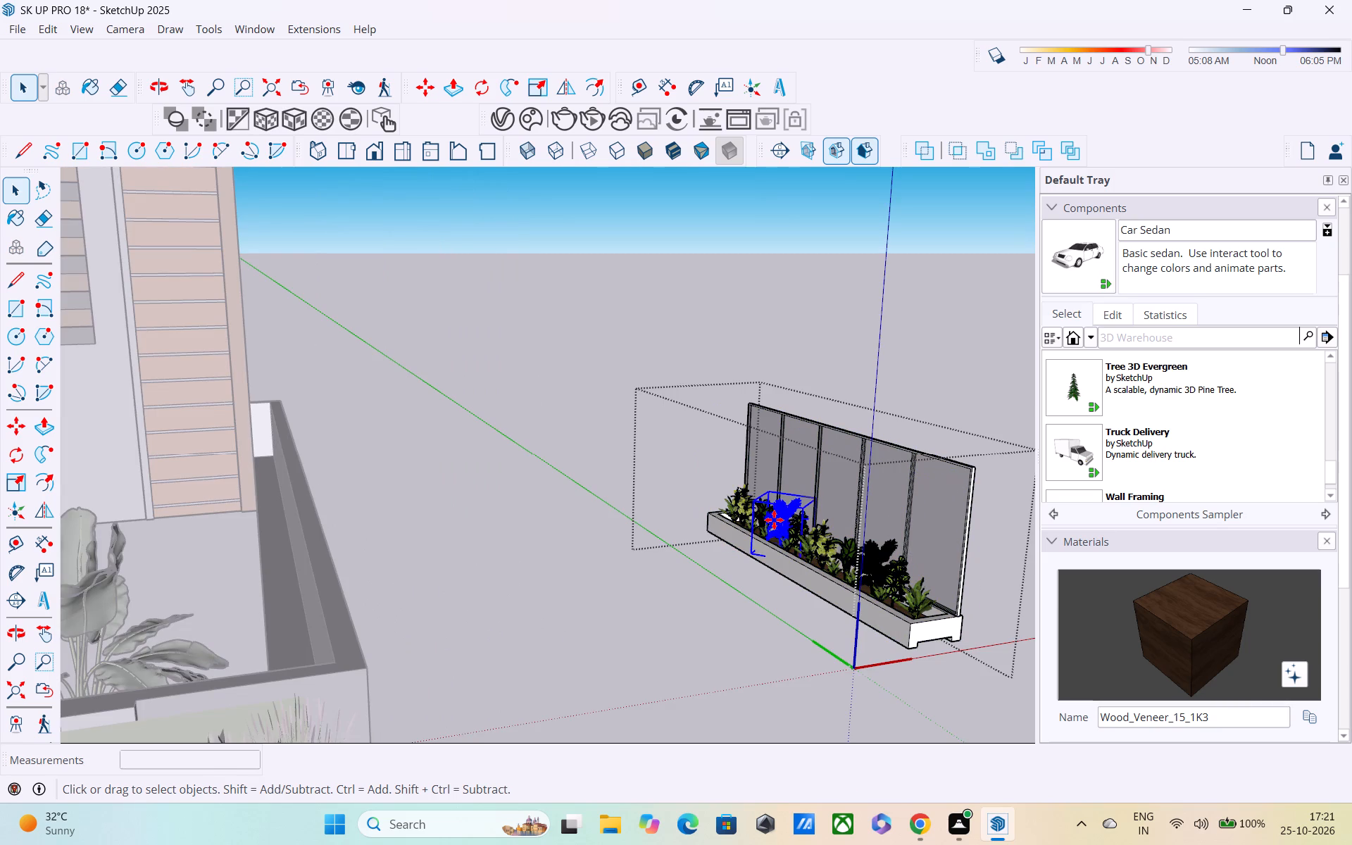
key("m")
left_click(784, 508)
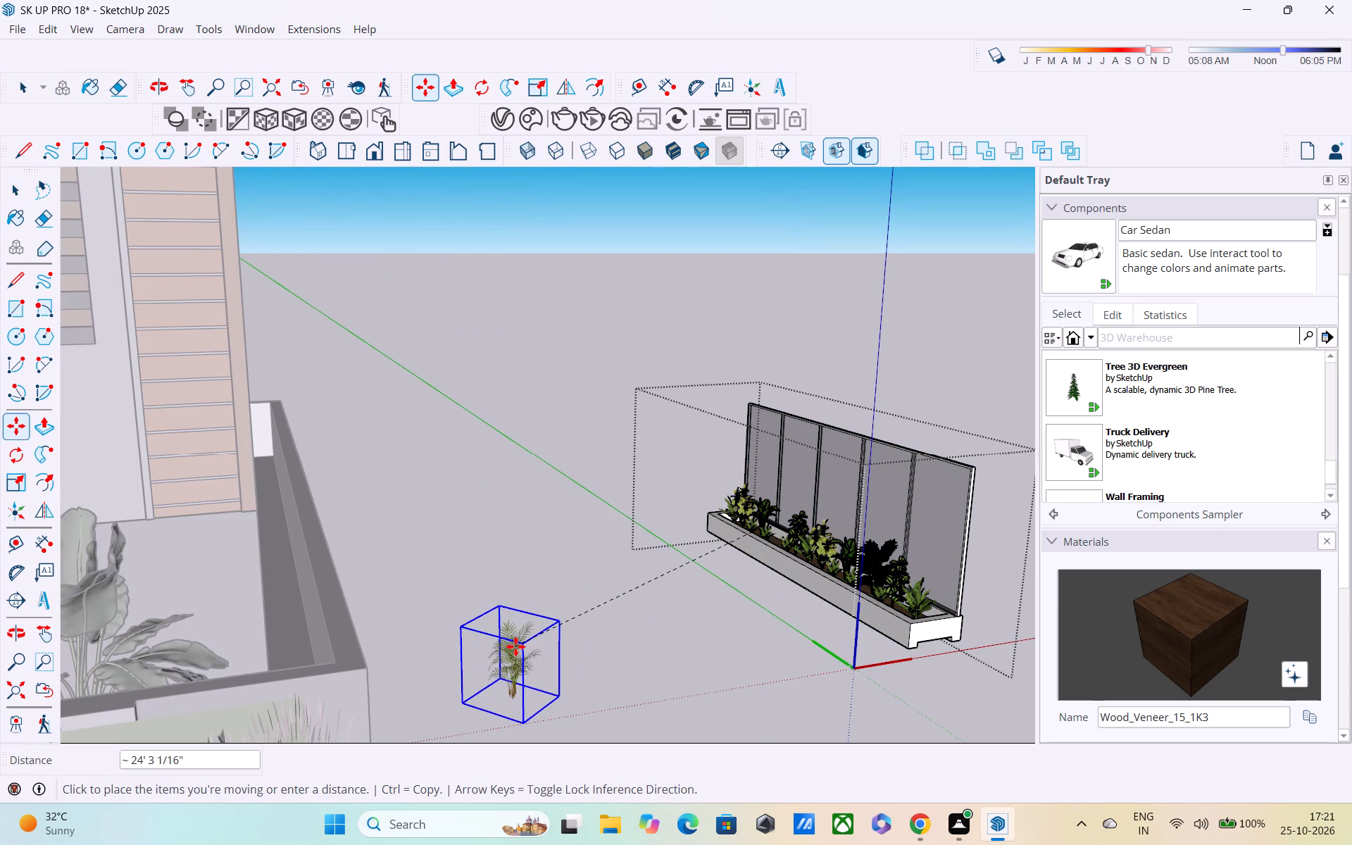
middle_click_drag(515, 646, 792, 470, "shift")
middle_click_drag(629, 583, 763, 499)
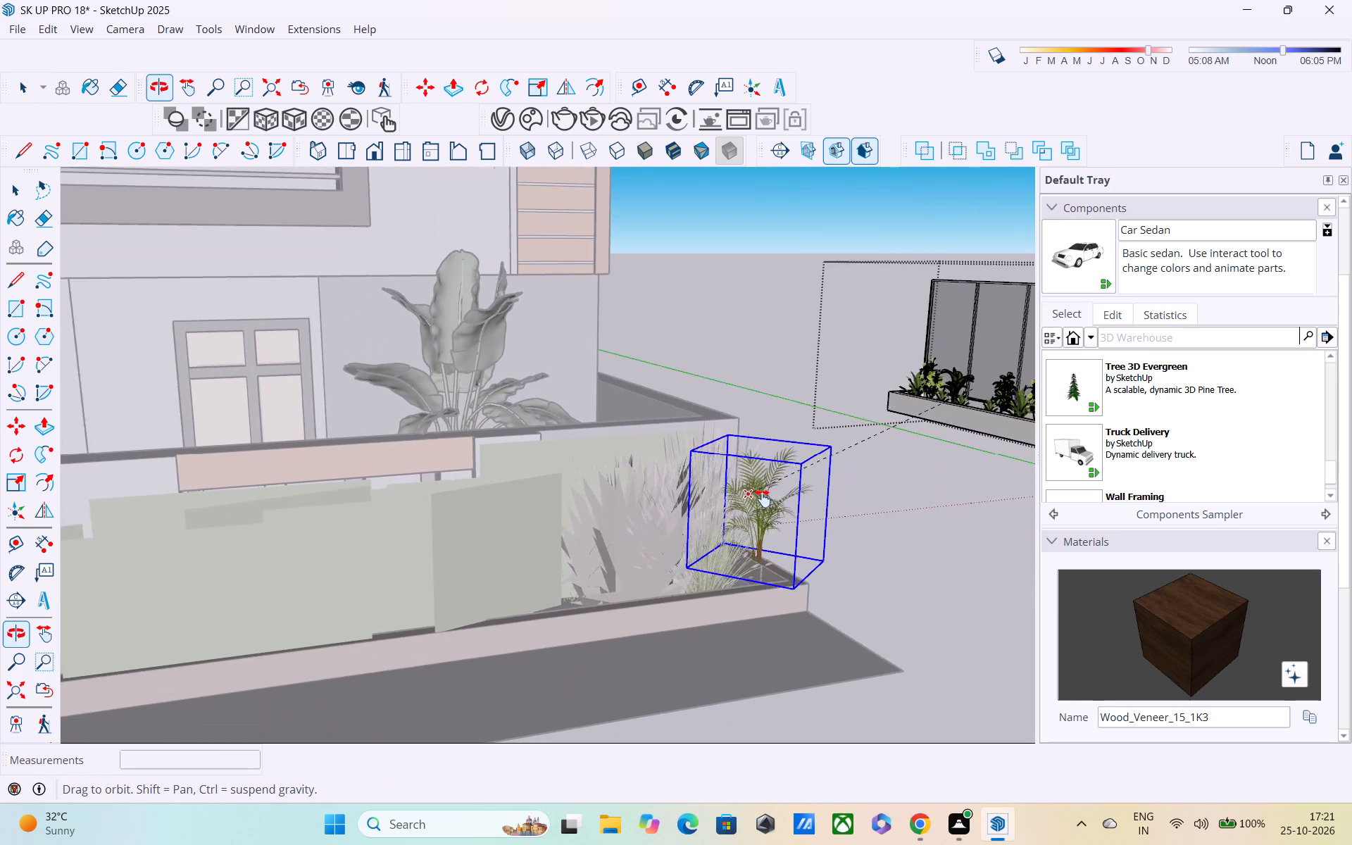
middle_click_drag(763, 499, 781, 496)
middle_click_drag(263, 544, 537, 553)
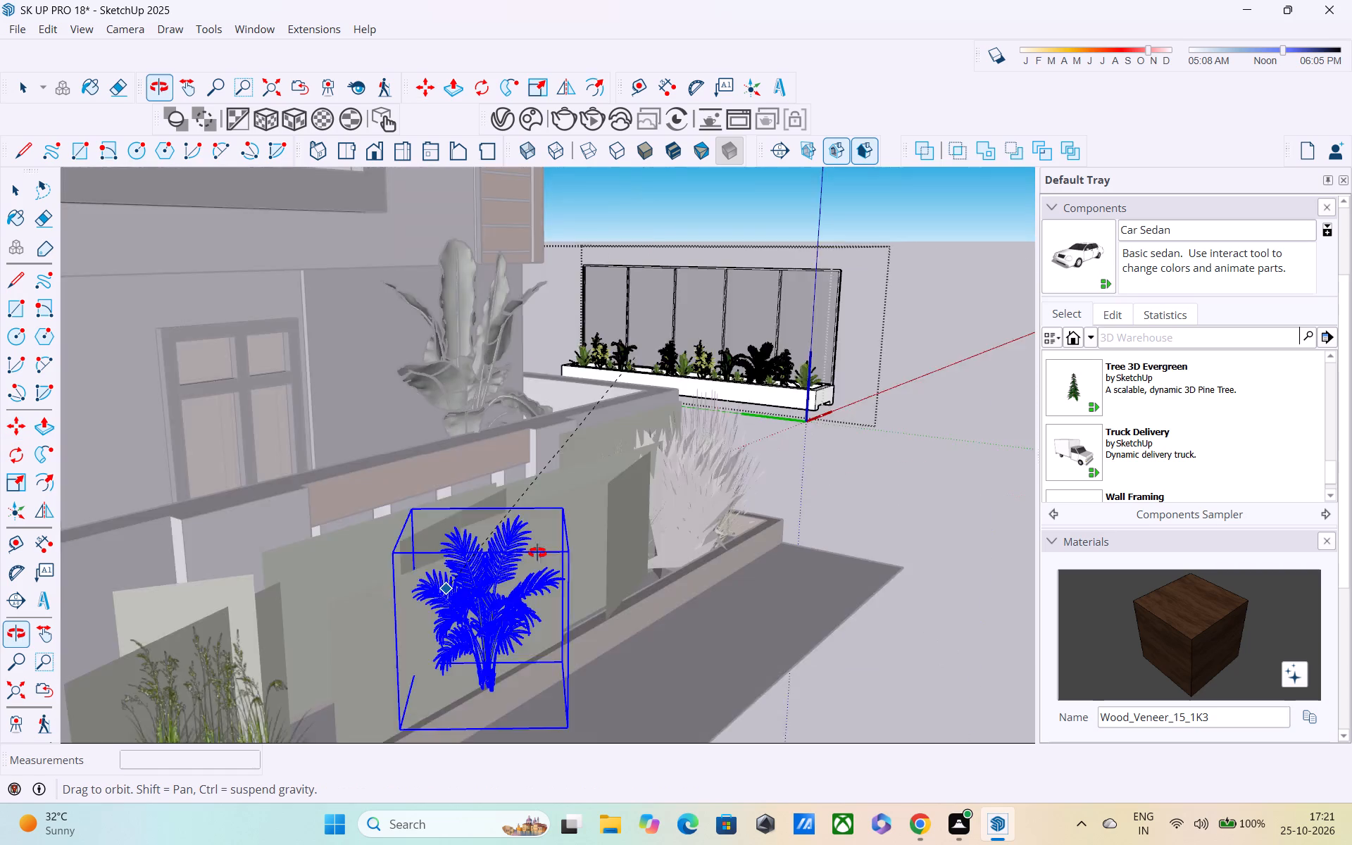
middle_click_drag(537, 553, 617, 525)
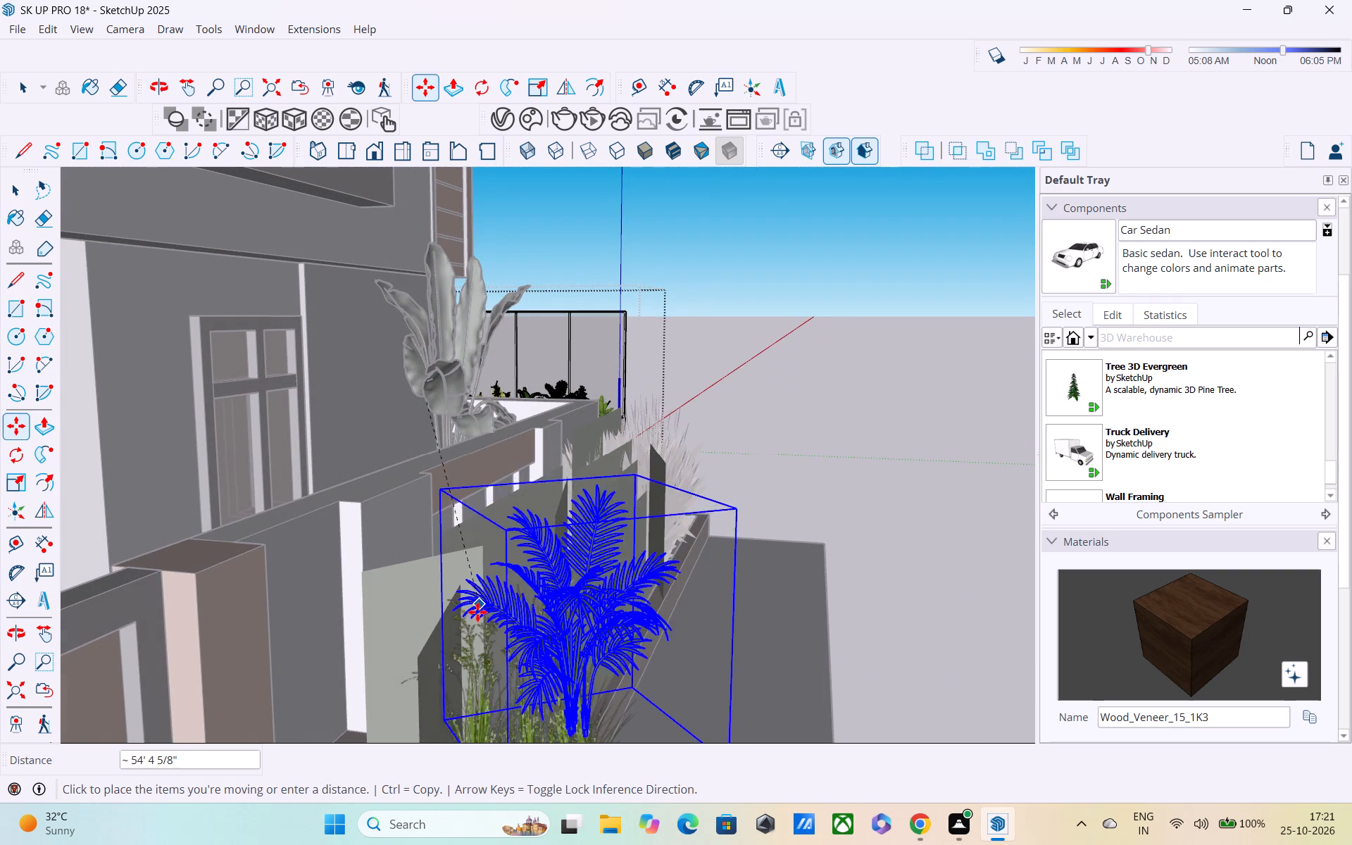
middle_click_drag(458, 641, 556, 575)
middle_click_drag(484, 639, 529, 570)
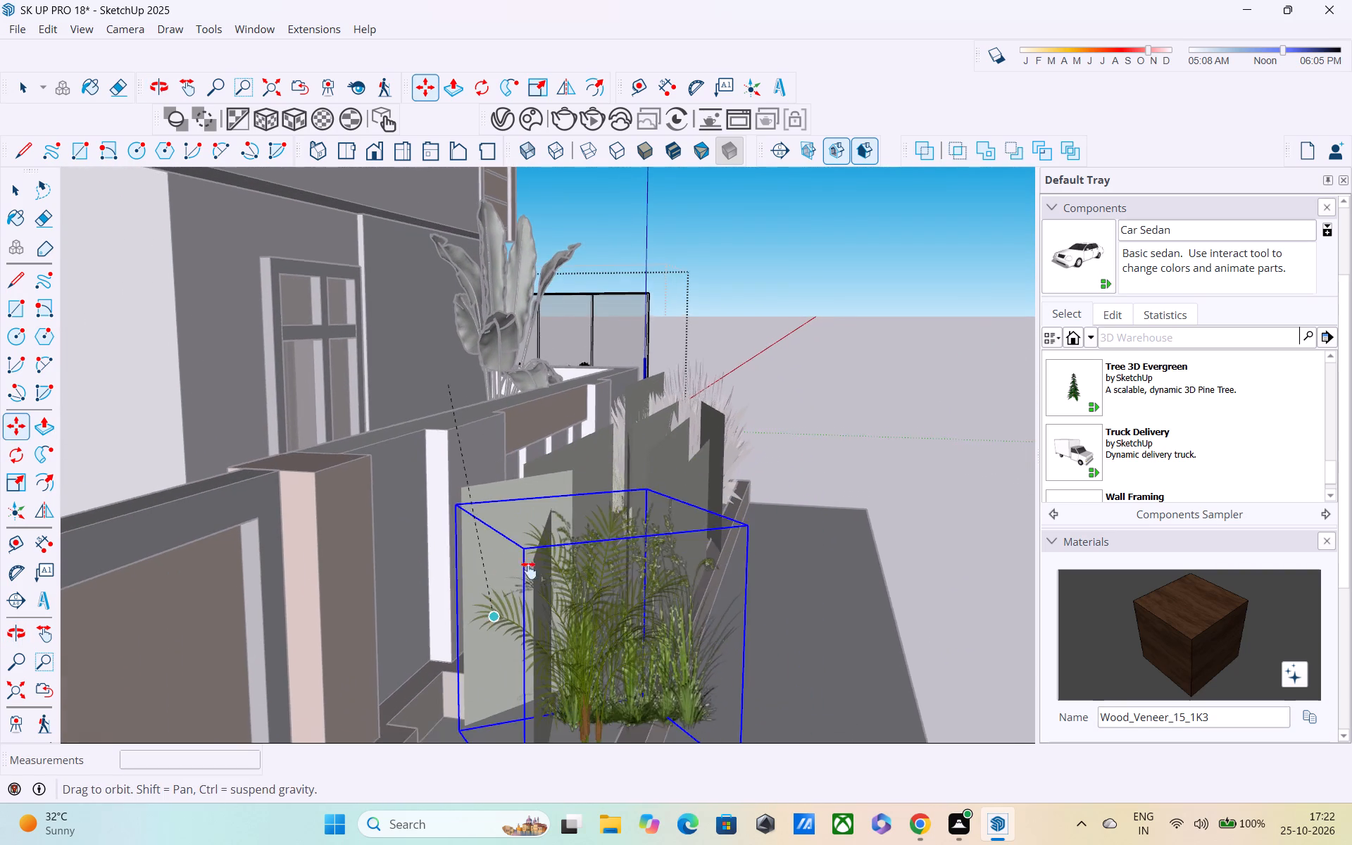
middle_click_drag(529, 570, 556, 532)
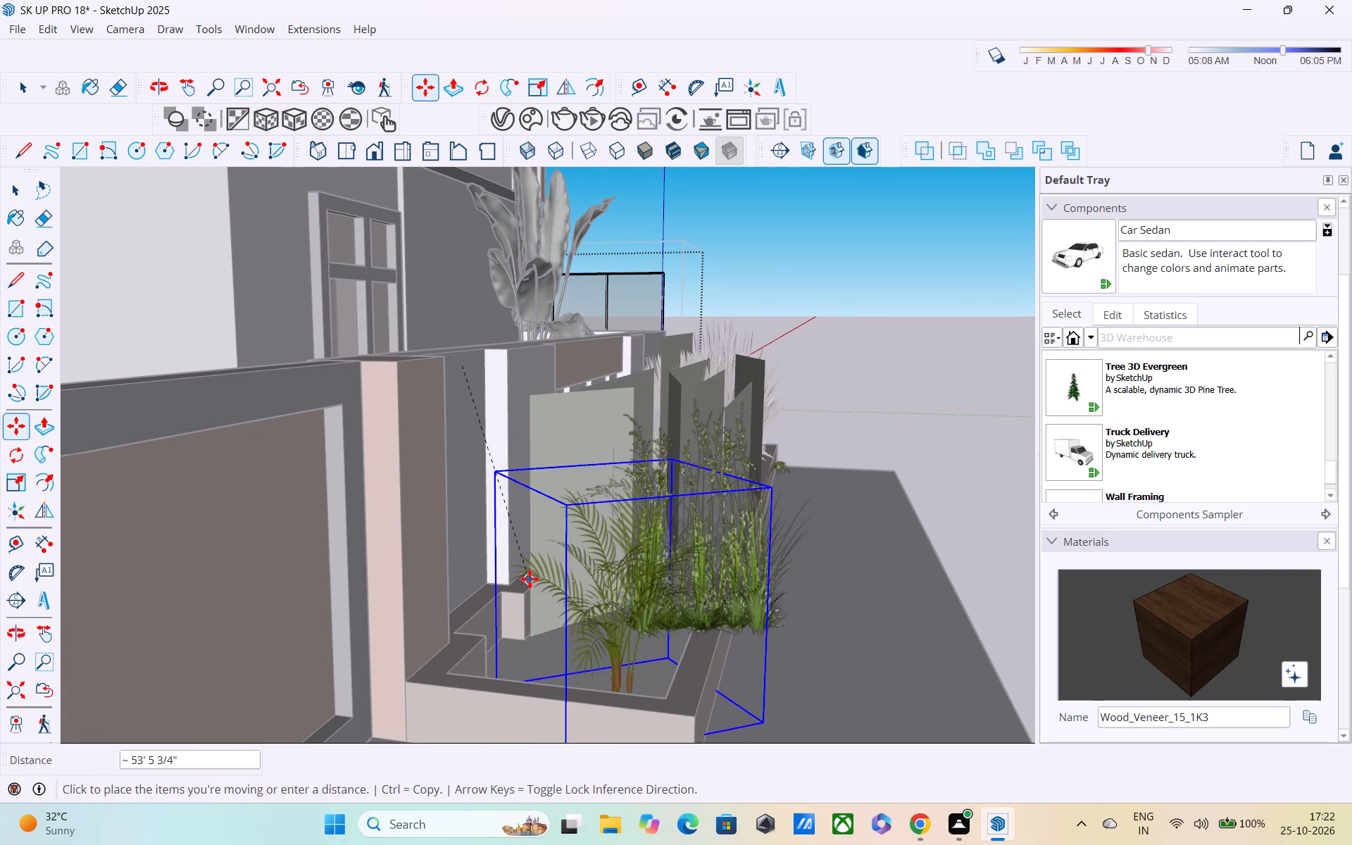
left_click(527, 564)
Open the dark leafy plant group in the planter, move one plant into the front bed among the tall grass, and leave group editing.
middle_click_drag(562, 572, 375, 573)
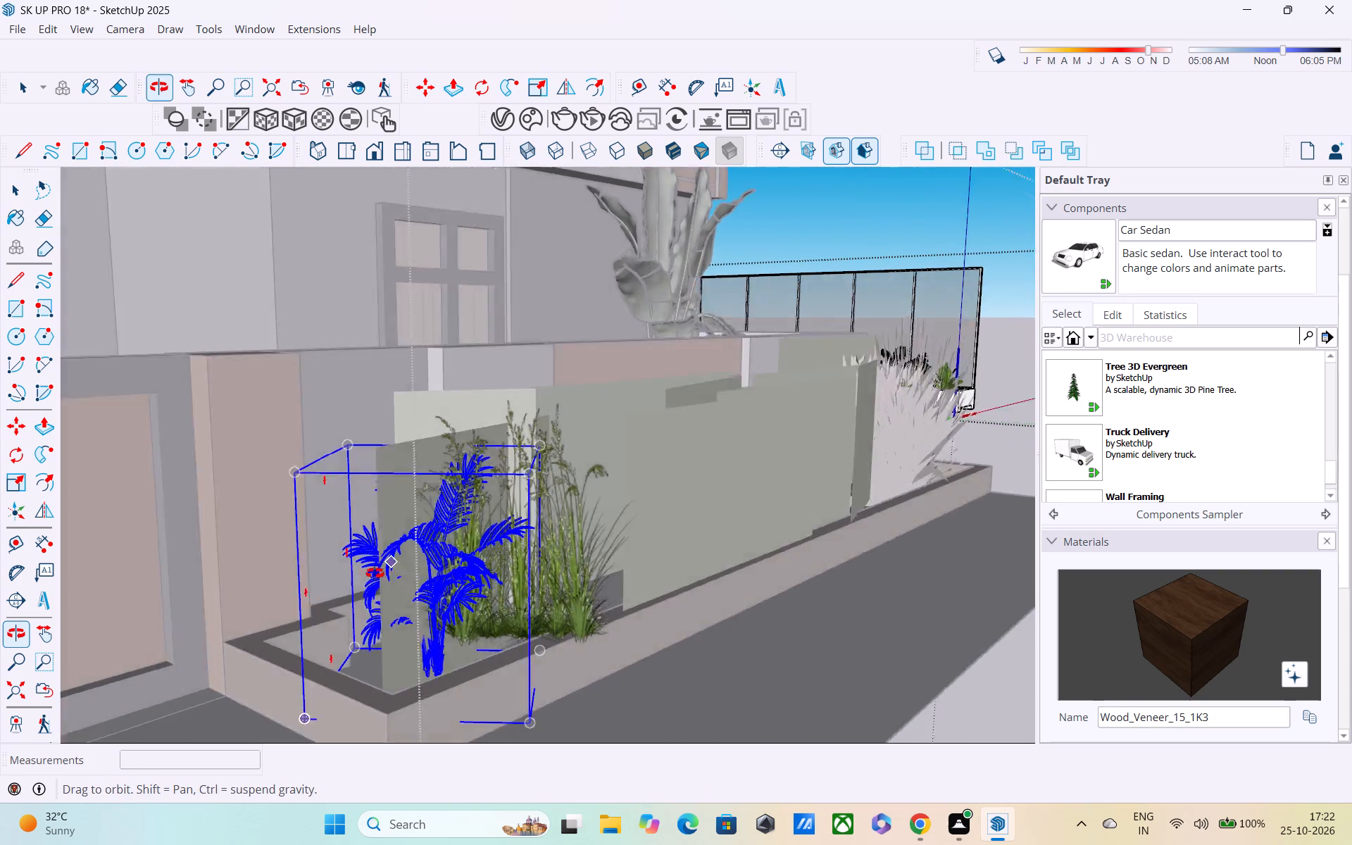
middle_click_drag(633, 546, 381, 559)
middle_click_drag(573, 503, 427, 558)
middle_click_drag(795, 446, 680, 489, "shift")
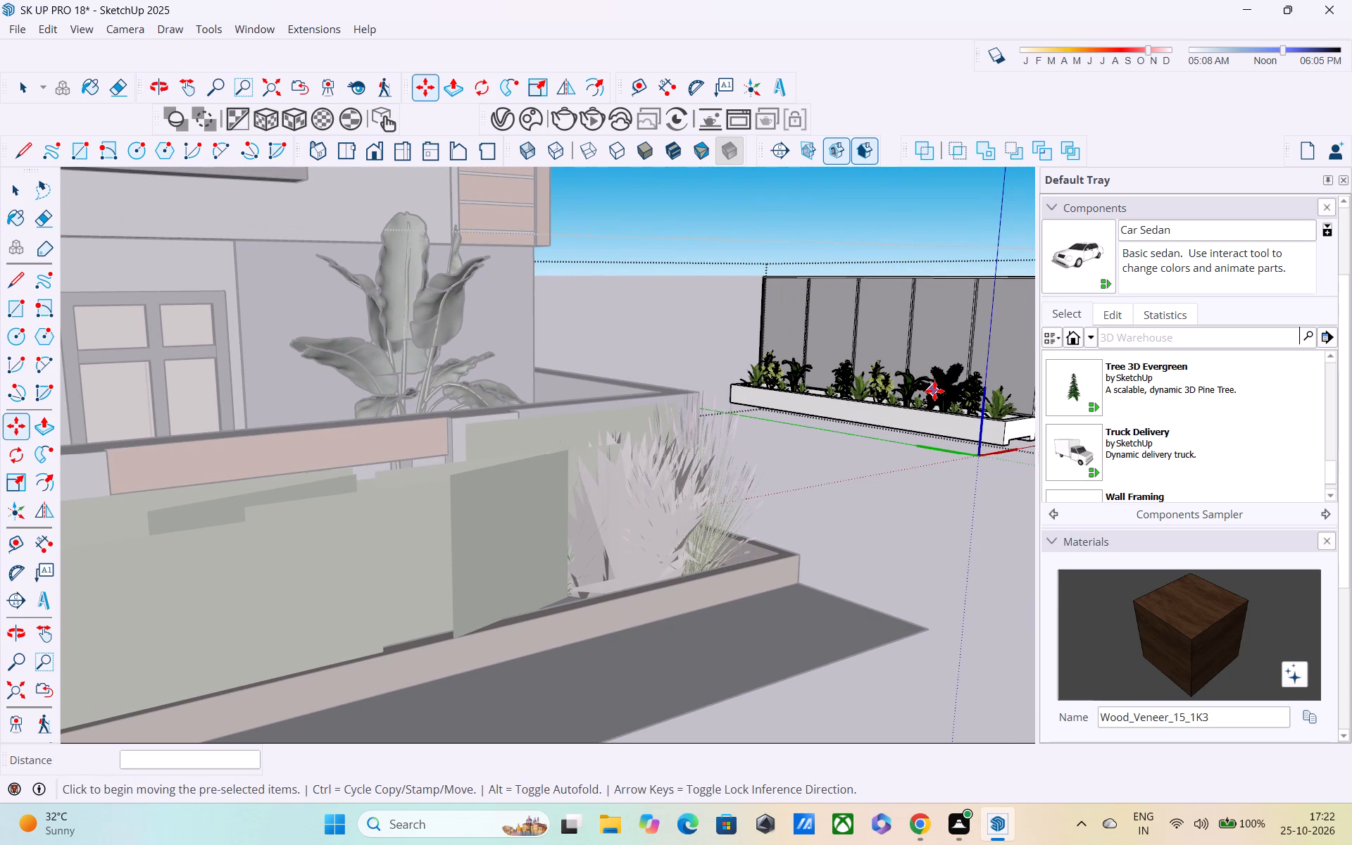
left_click(934, 391)
key("space")
double_click(950, 389)
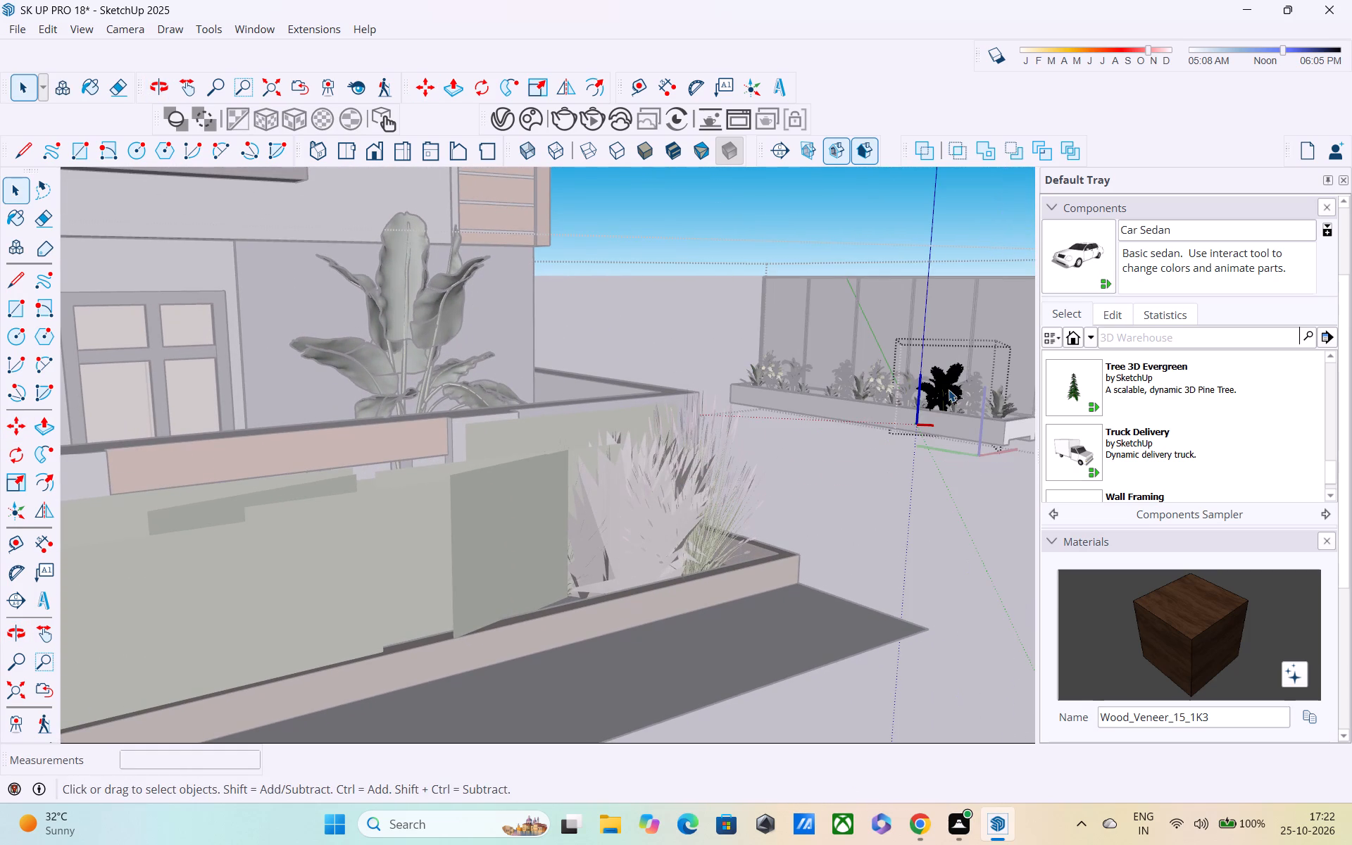
key("m")
left_click(948, 393)
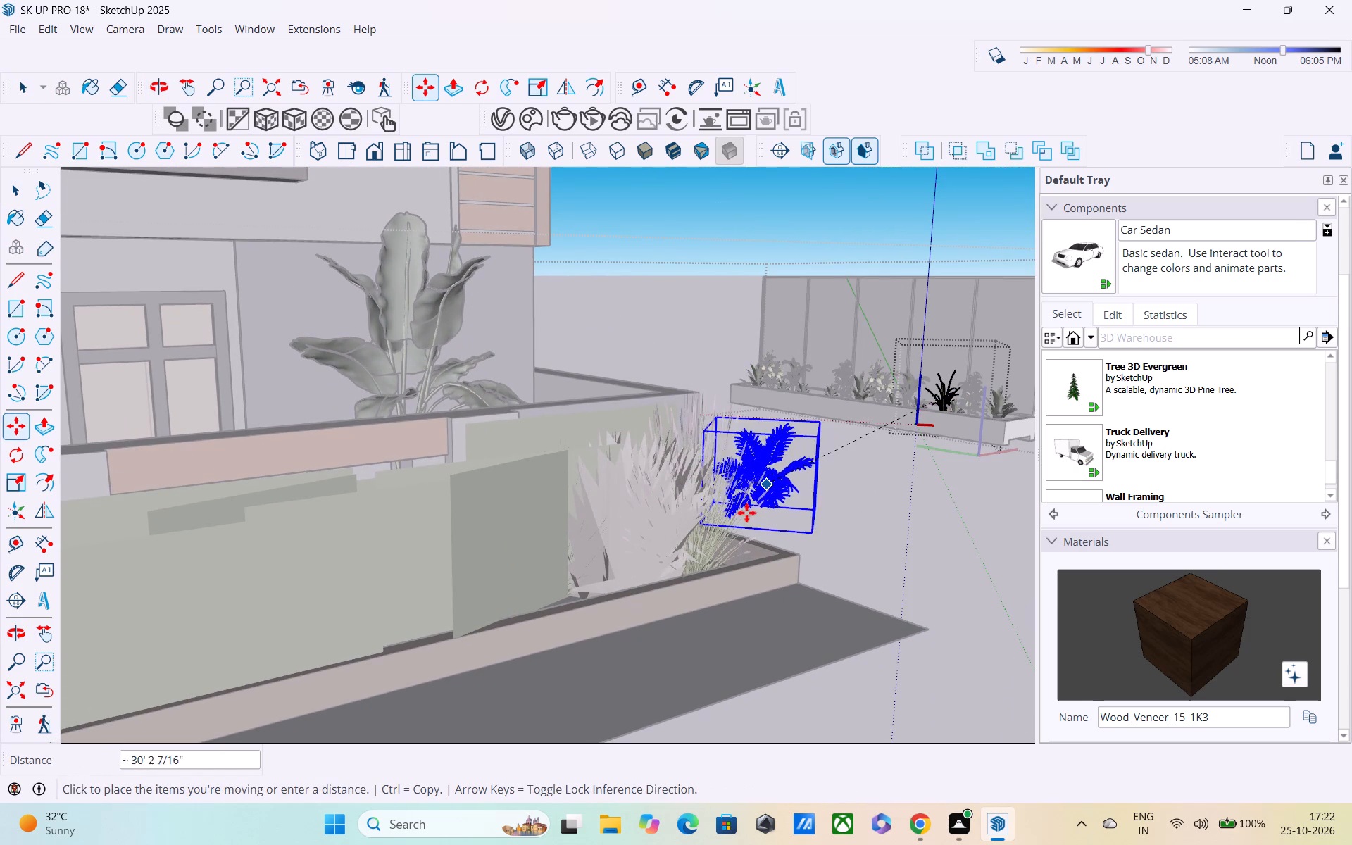
middle_click_drag(746, 513, 983, 426, "shift")
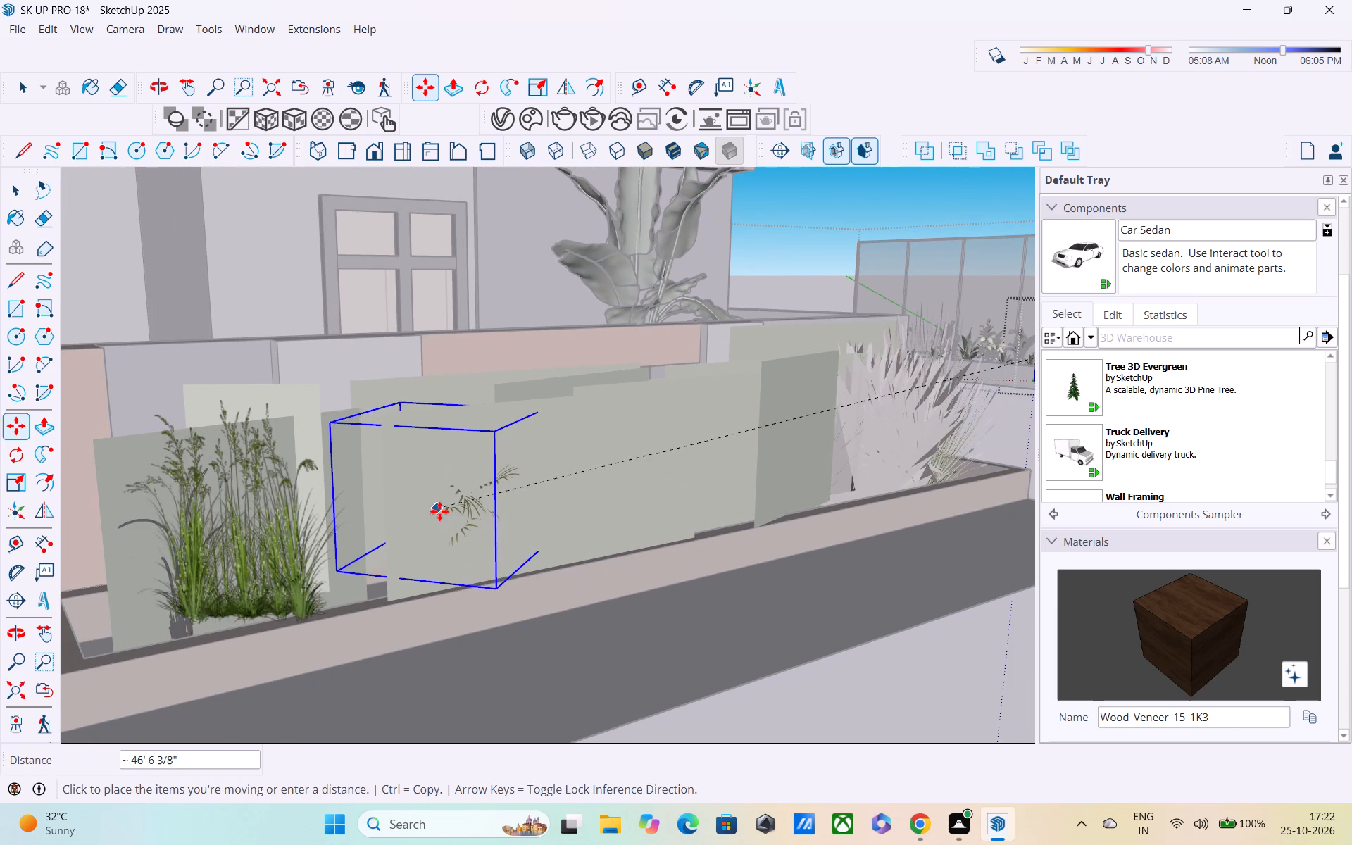
left_click(444, 527)
middle_click_drag(619, 528, 260, 560)
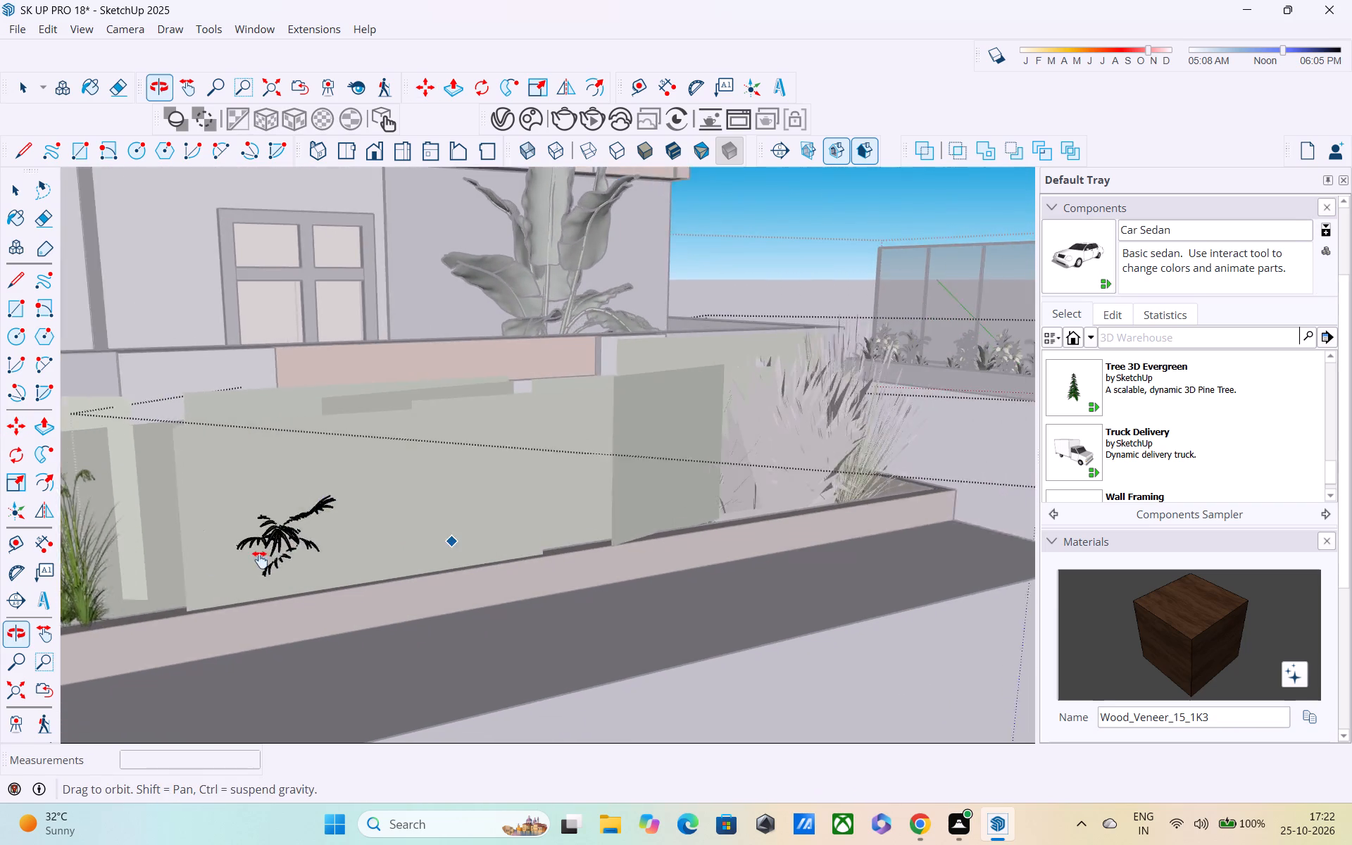
middle_click_drag(260, 560, 257, 562)
key("space")
left_click(903, 451)
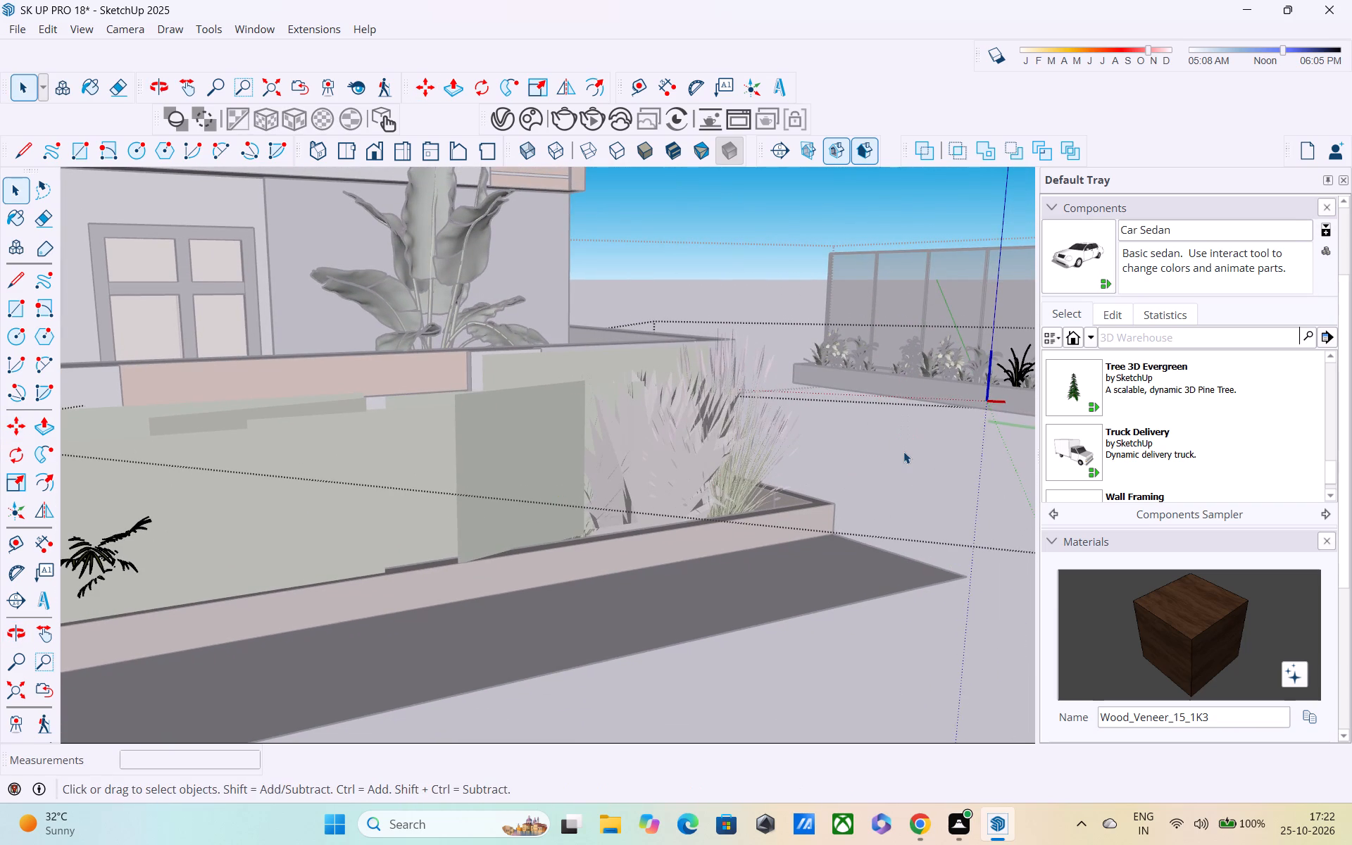
scroll(899, 463, "down", 4)
double_click(970, 566)
double_click(920, 587)
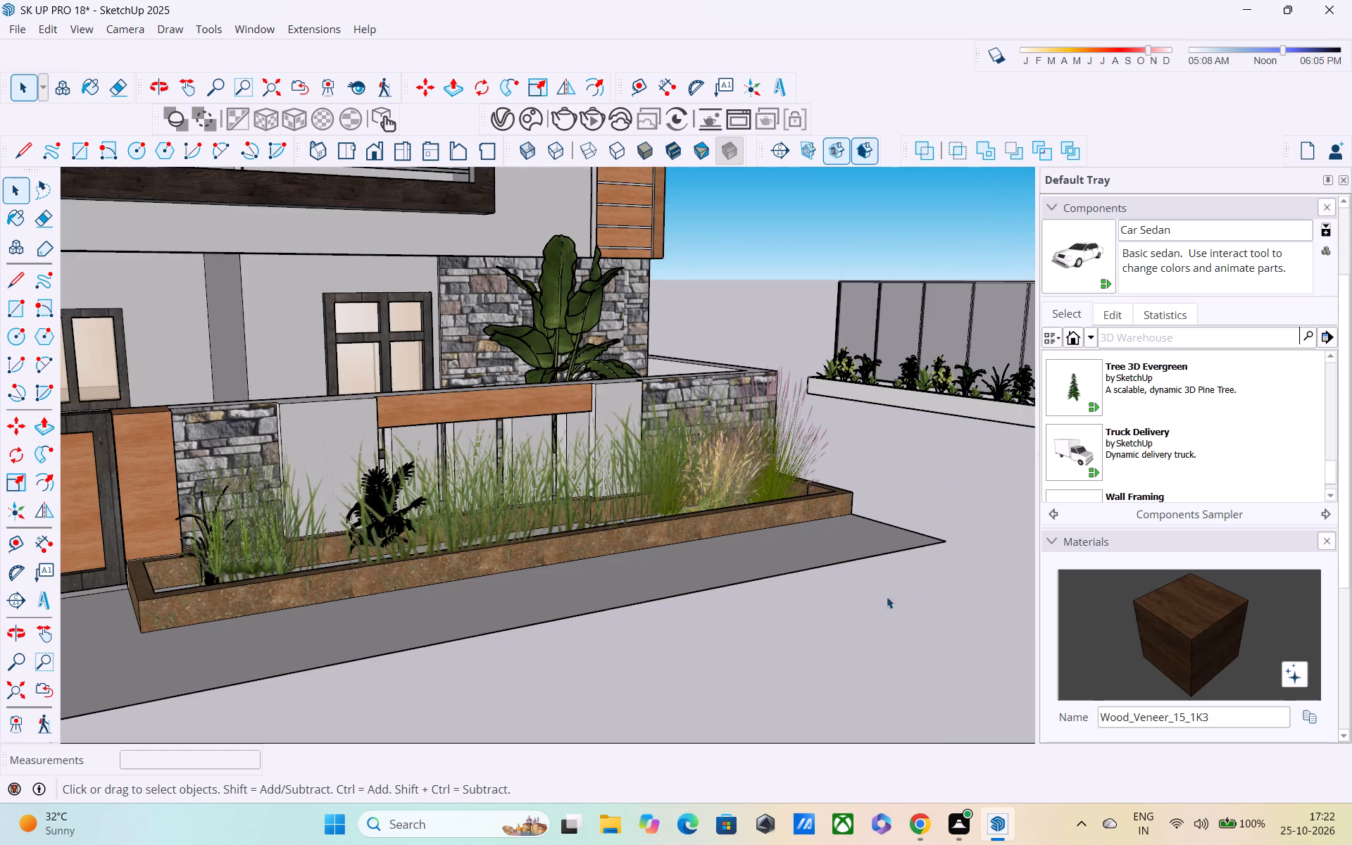
Examine the front planting bed with its added plants and the imported planter from several angles.
middle_click_drag(846, 596, 680, 587)
scroll(642, 574, "down", 2)
middle_click_drag(640, 574, 810, 563)
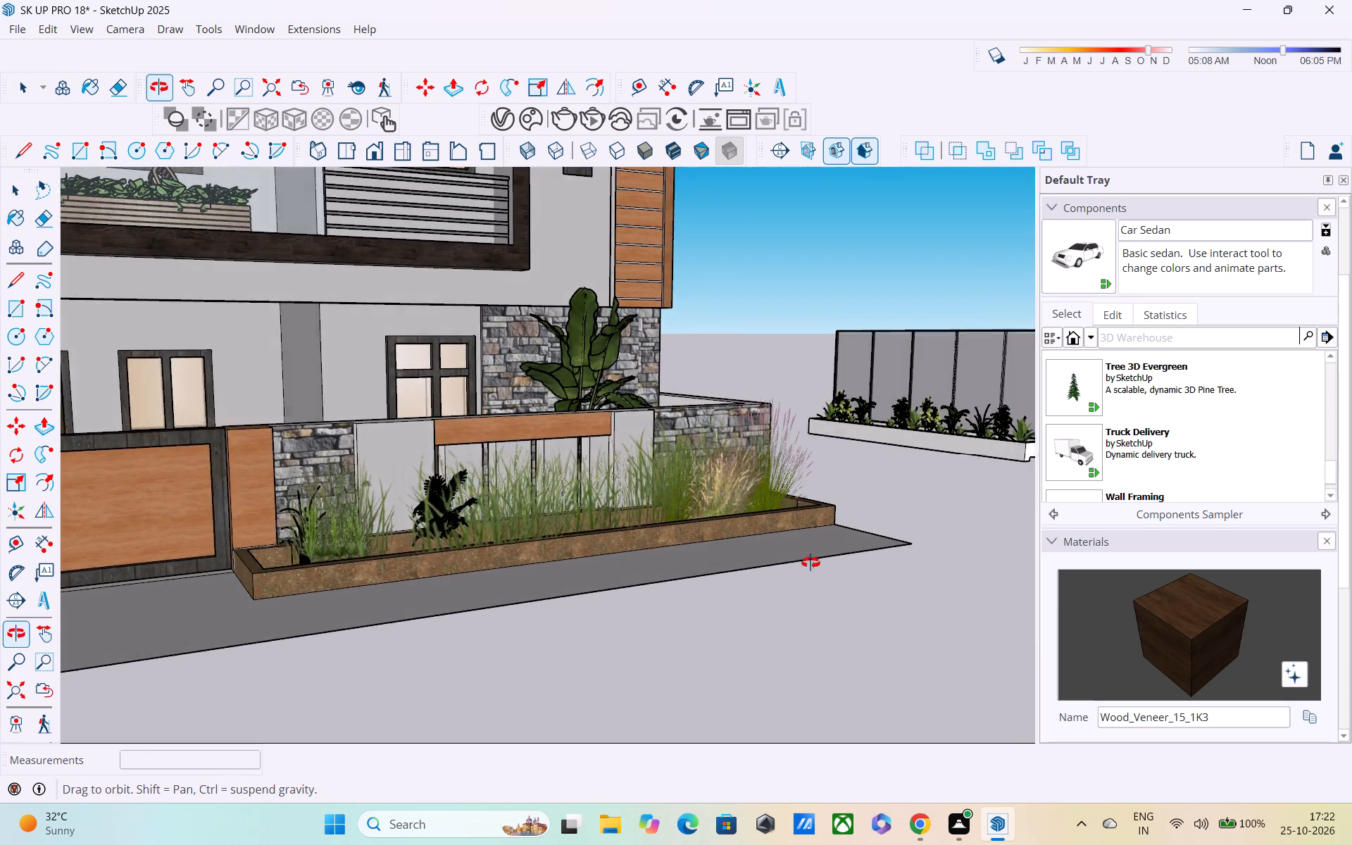
middle_click_drag(810, 563, 686, 573)
middle_click_drag(844, 542, 606, 549, "shift")
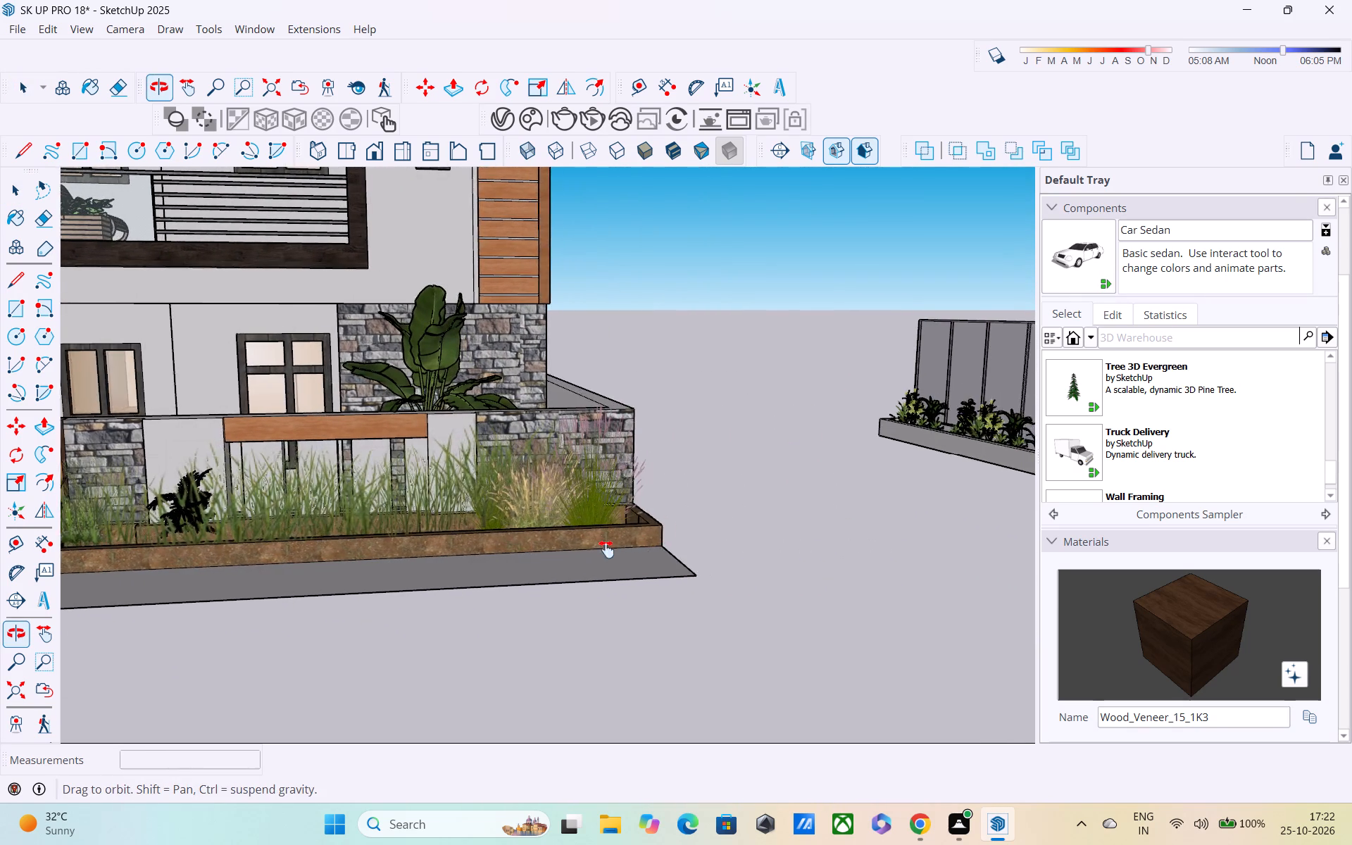
middle_click_drag(606, 549, 853, 465, "shift")
middle_click_drag(919, 452, 537, 506, "shift")
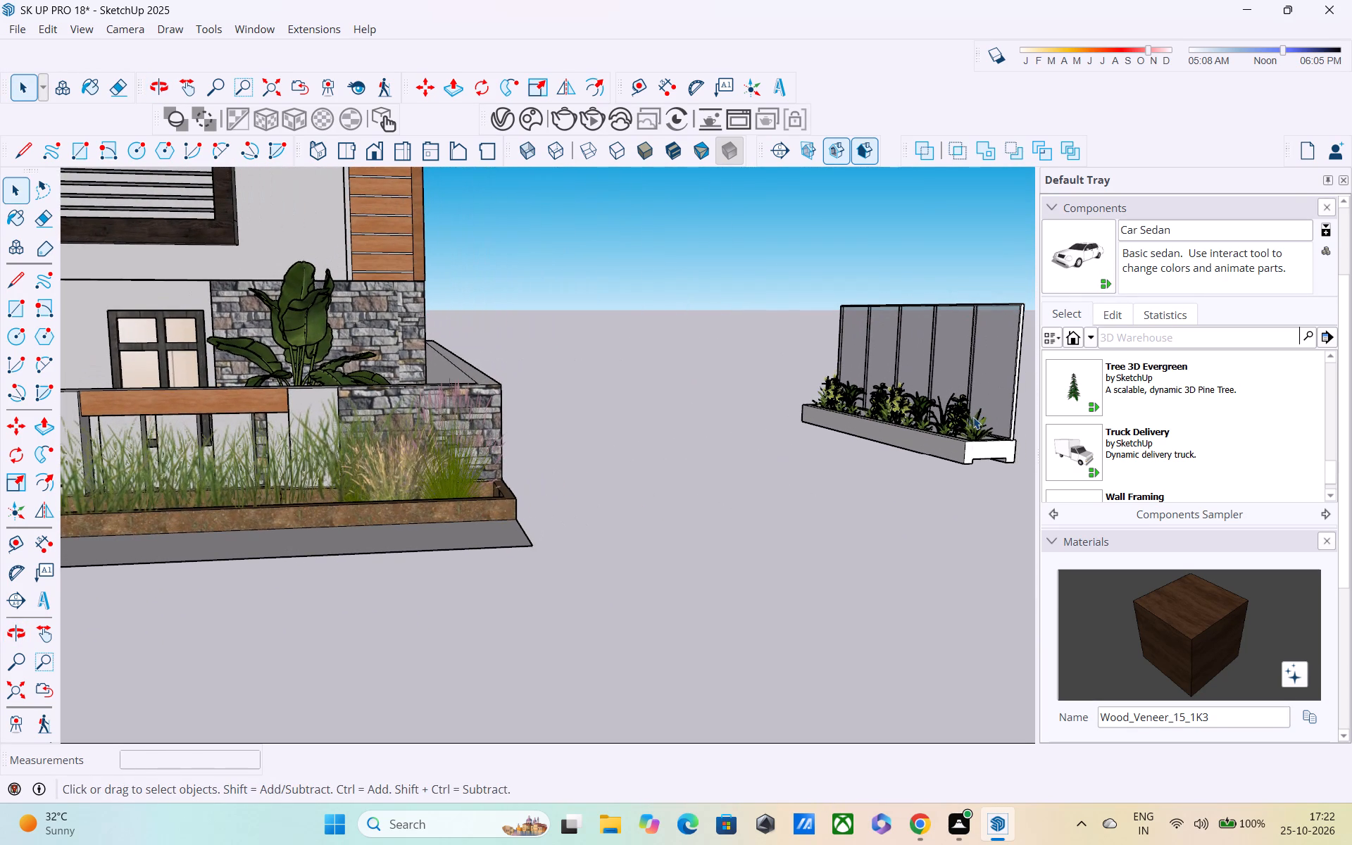
Open the nested plant groups in the imported planter, move one small leafy plant into the middle of the front bed, and leave group editing.
double_click(964, 410)
triple_click(951, 418)
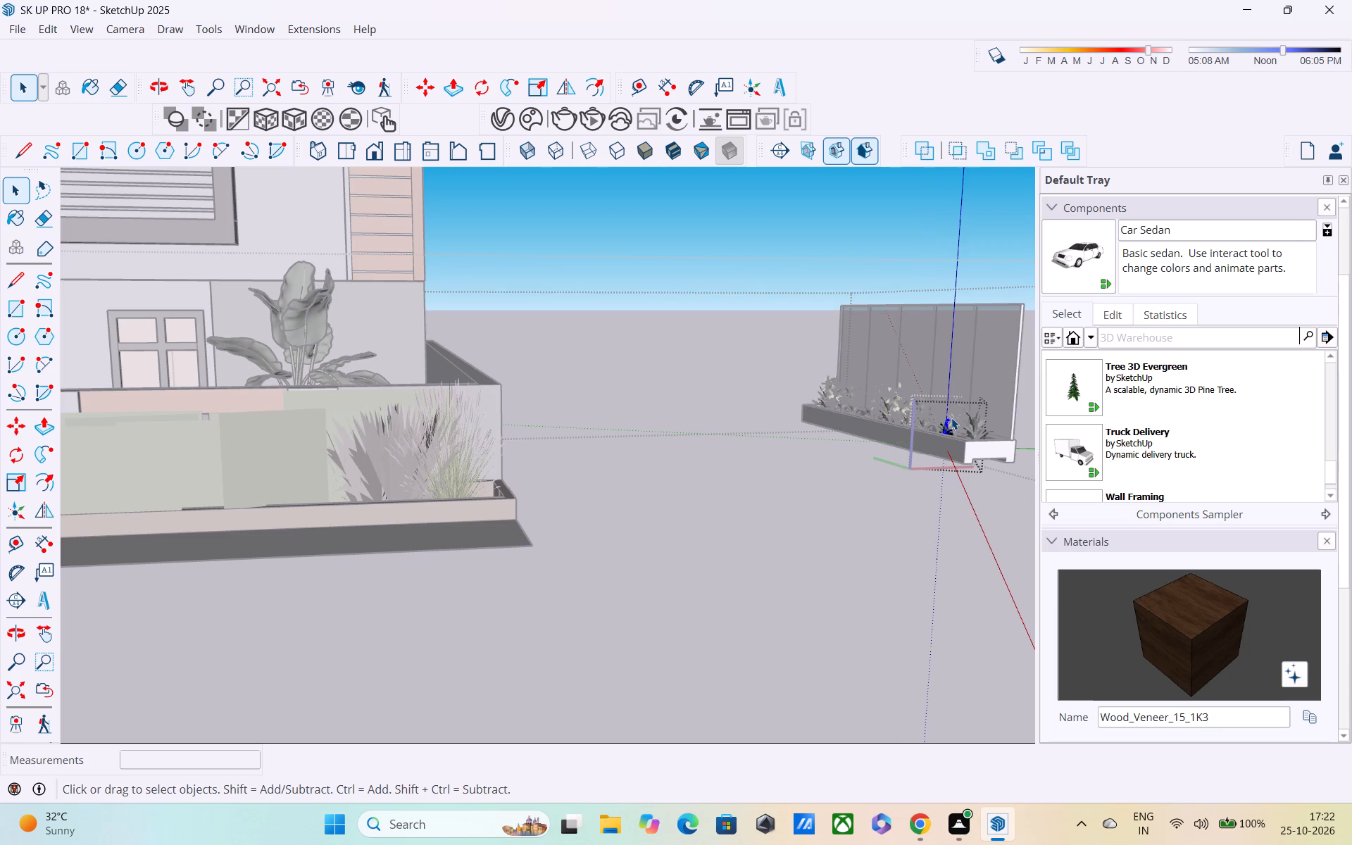
double_click(903, 401)
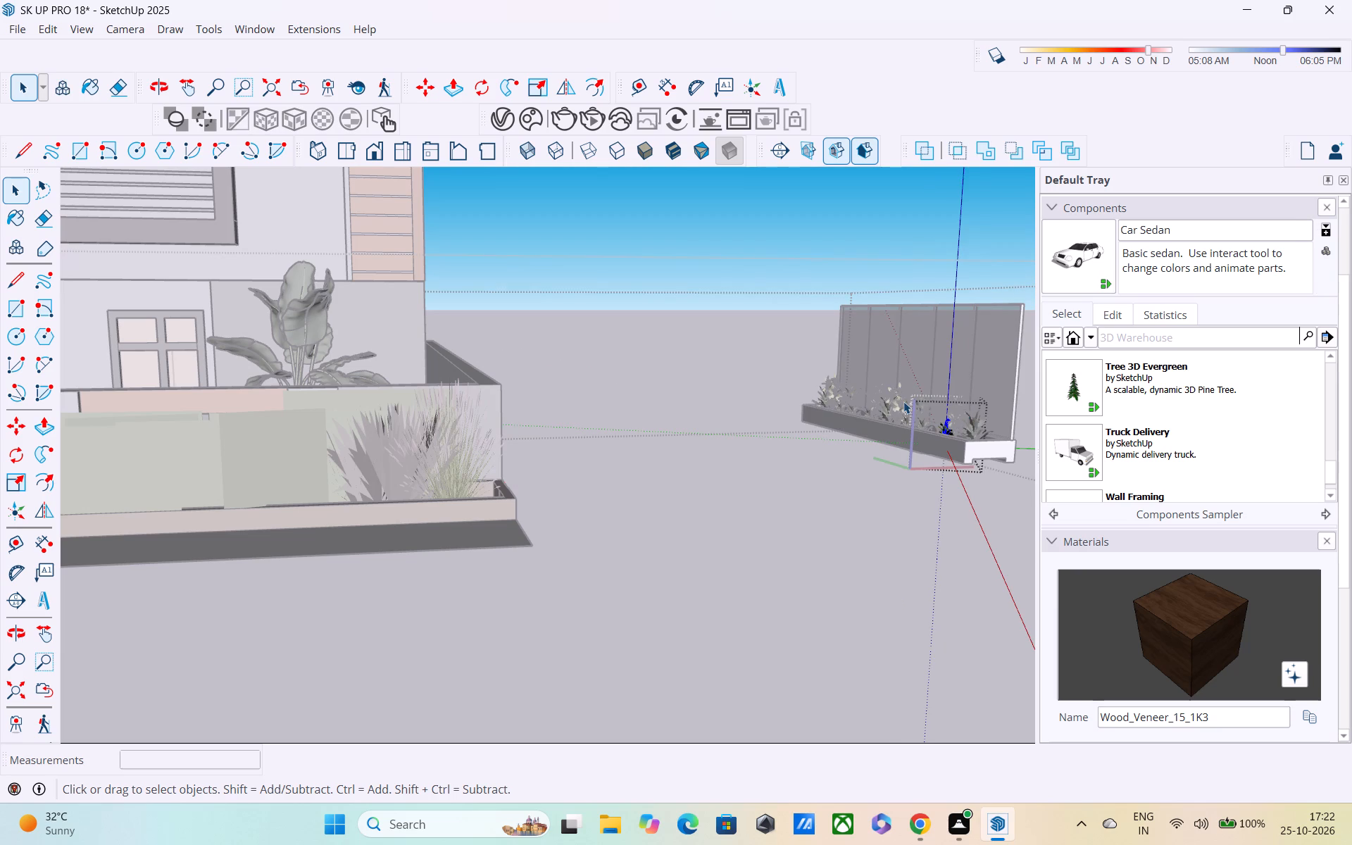
left_click(893, 403)
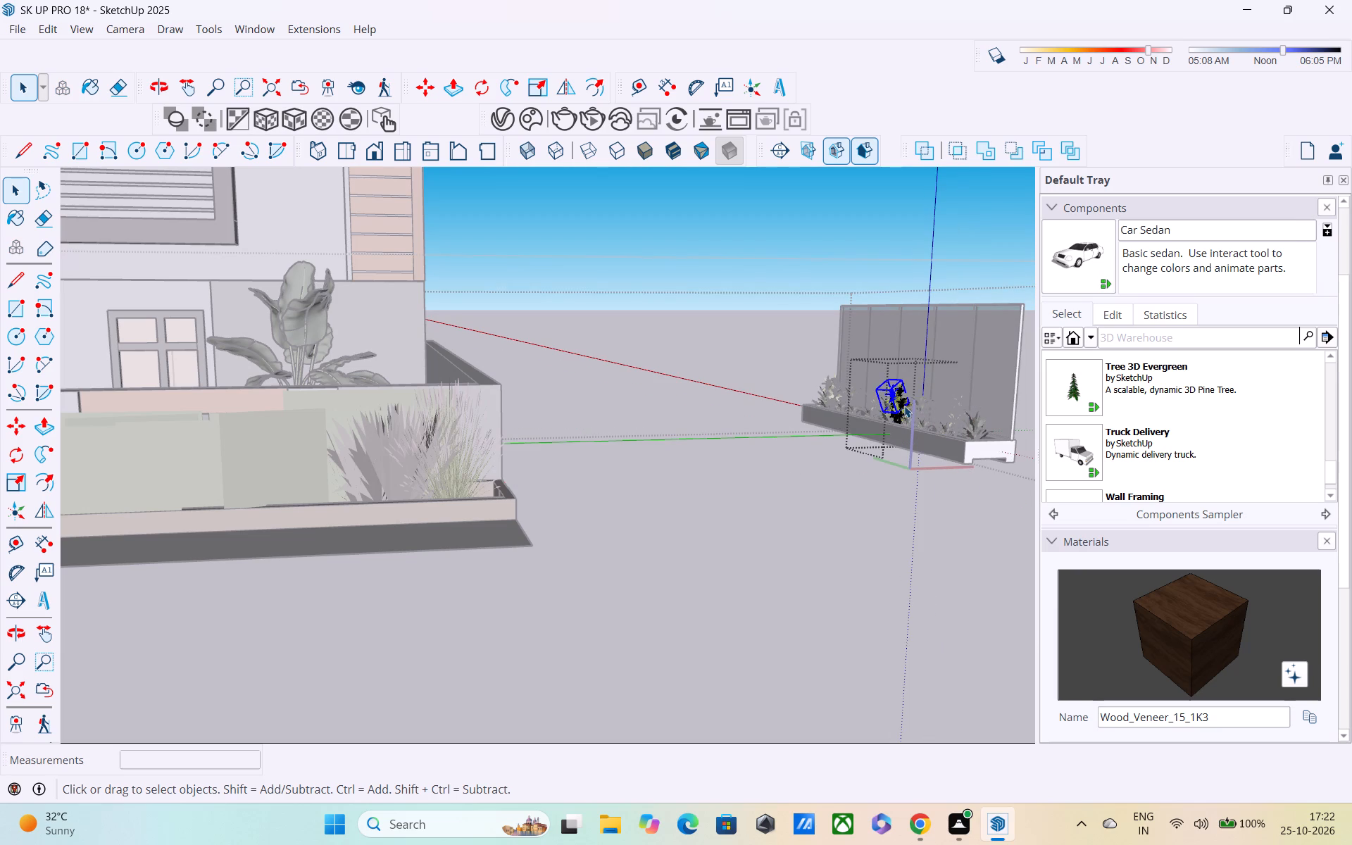
left_click(904, 406)
double_click(901, 406)
left_click(901, 406)
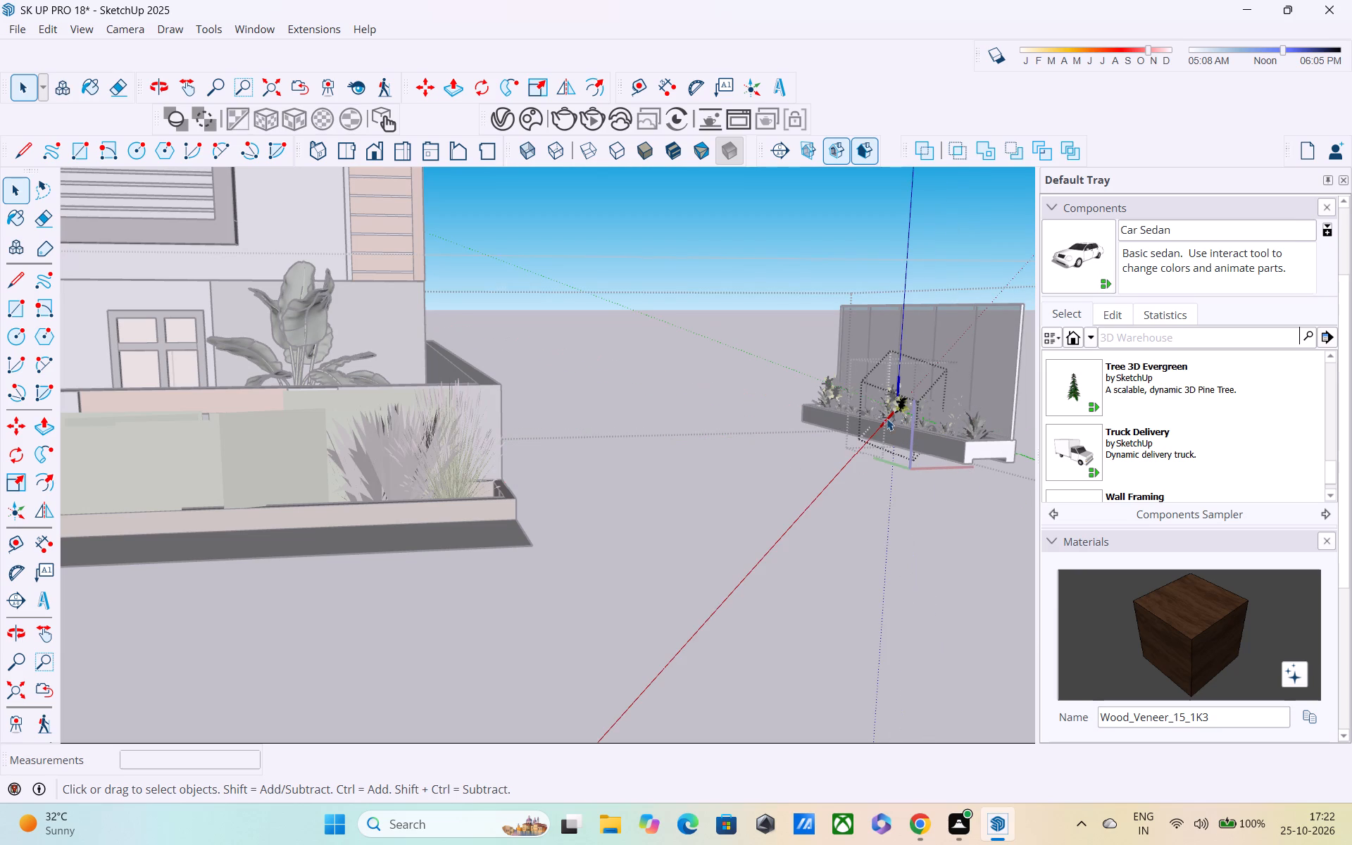
left_click(832, 444)
left_click(905, 408)
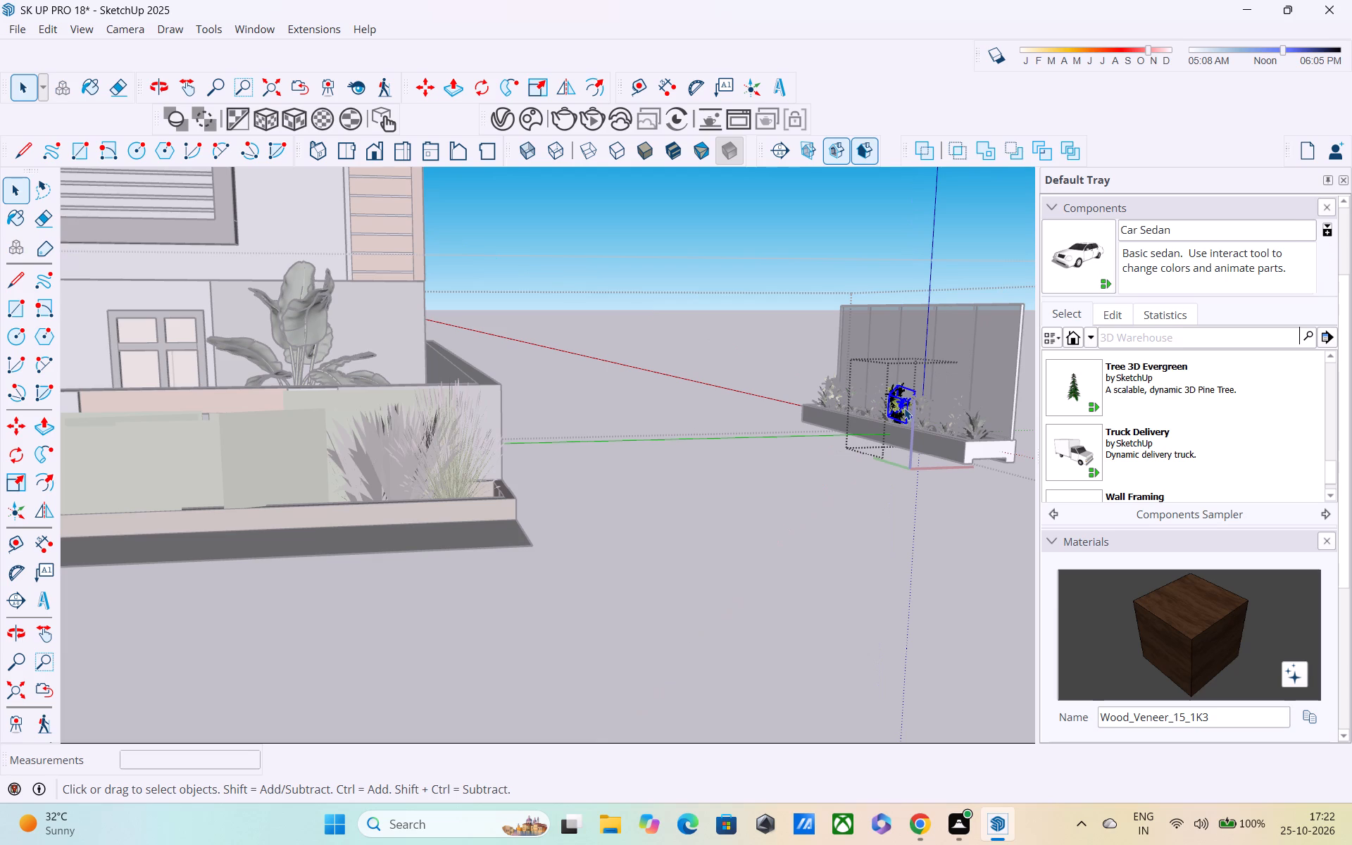
key("m")
left_click(901, 414)
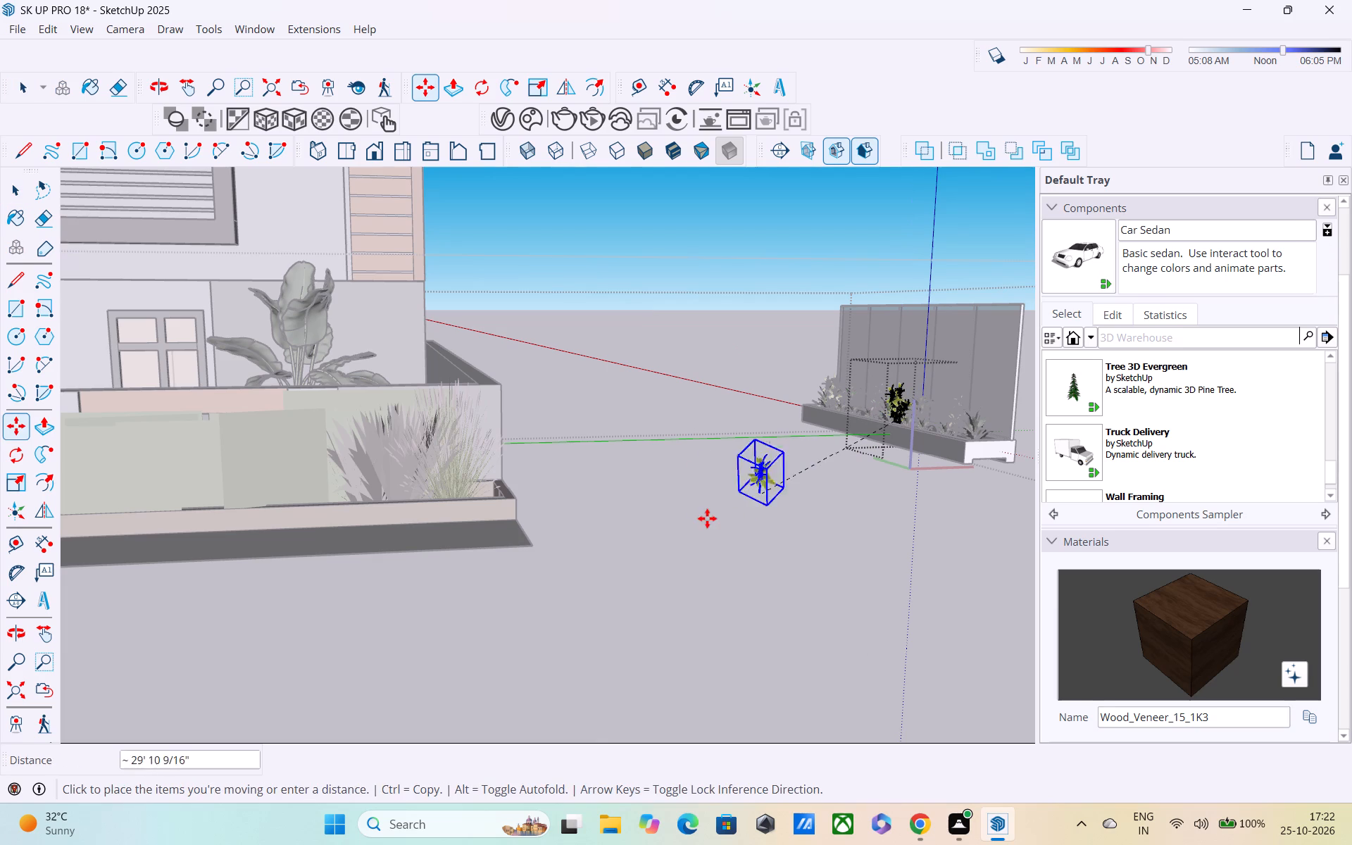
middle_click_drag(706, 519, 970, 508)
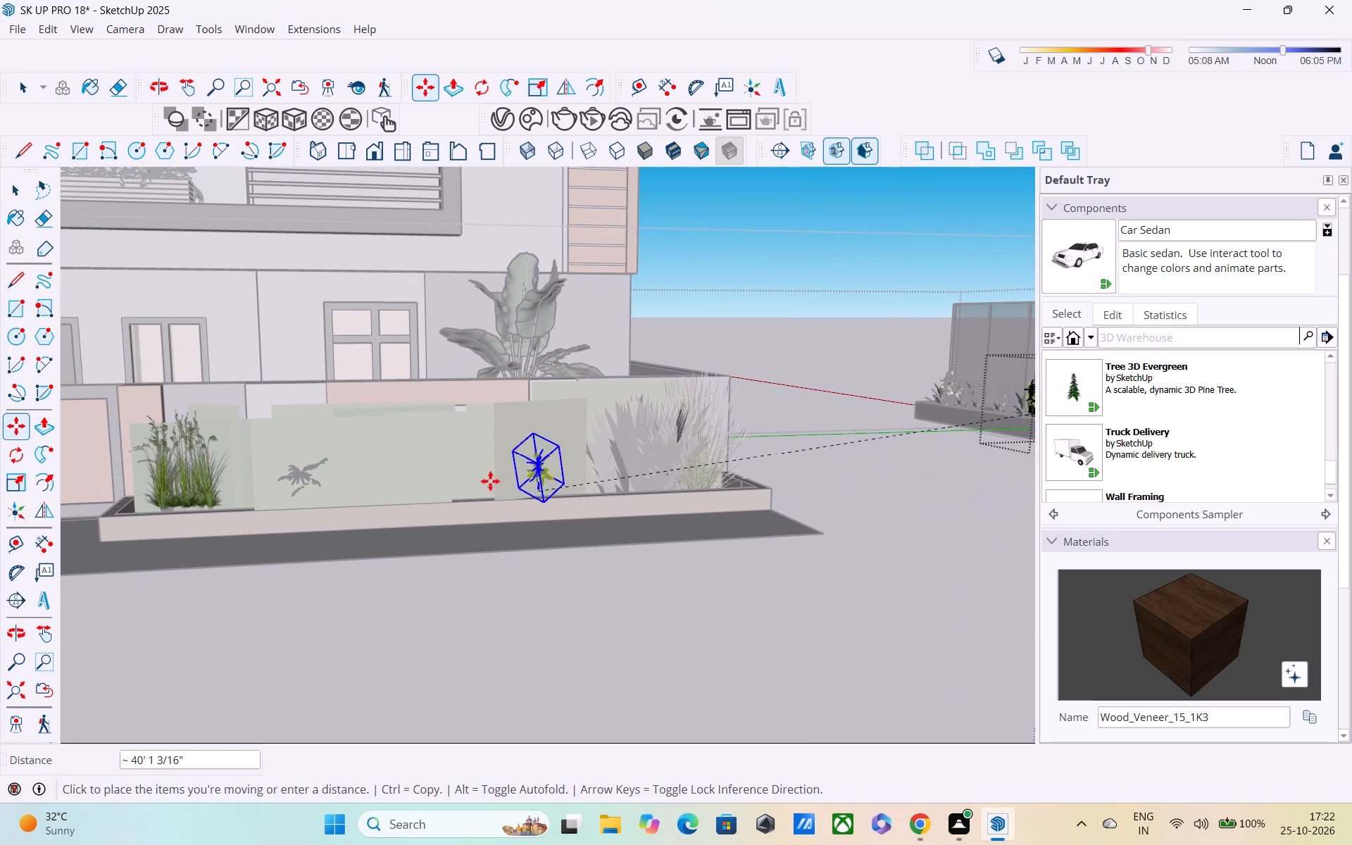
left_click(480, 488)
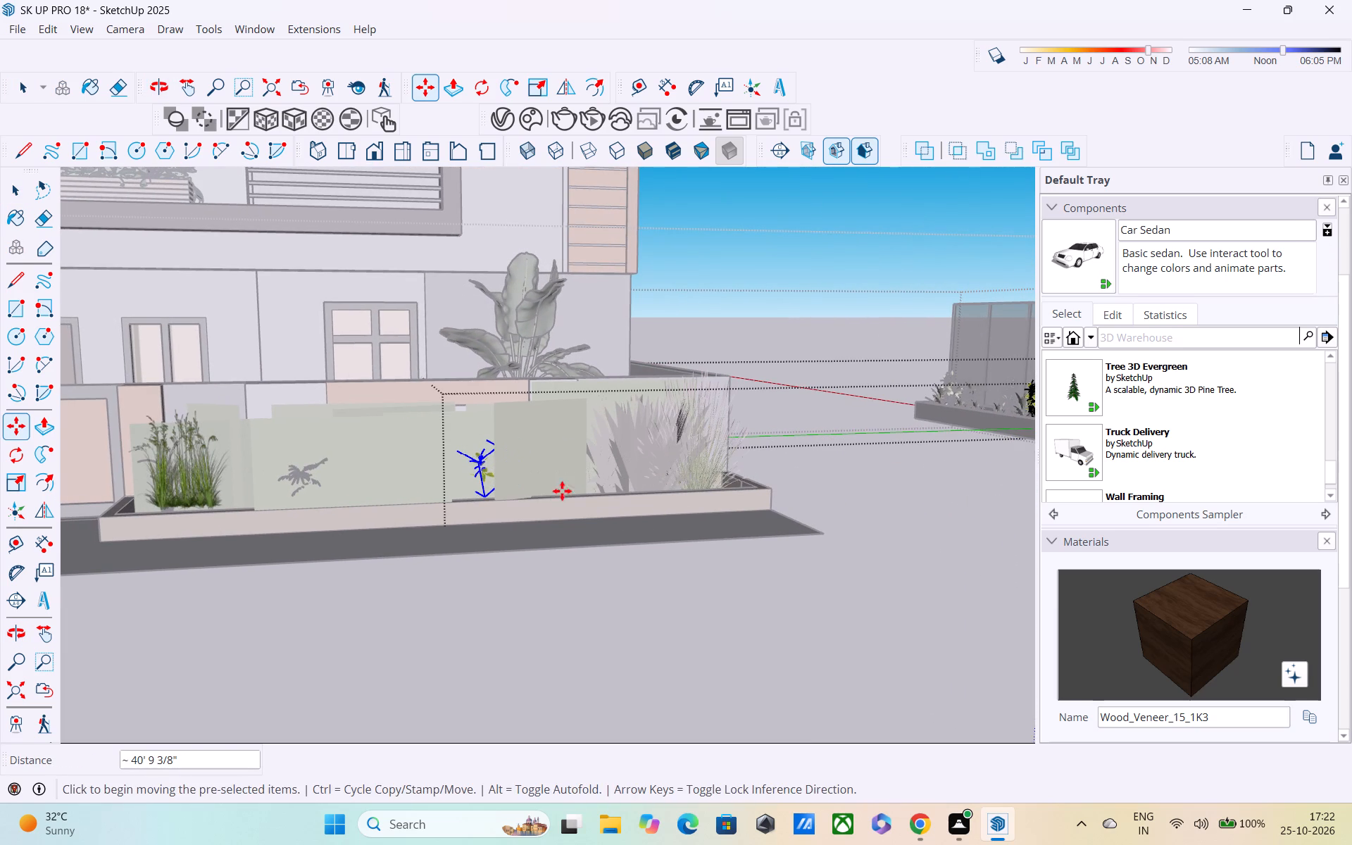
key("space")
left_click(817, 481)
middle_click_drag(830, 503, 767, 508)
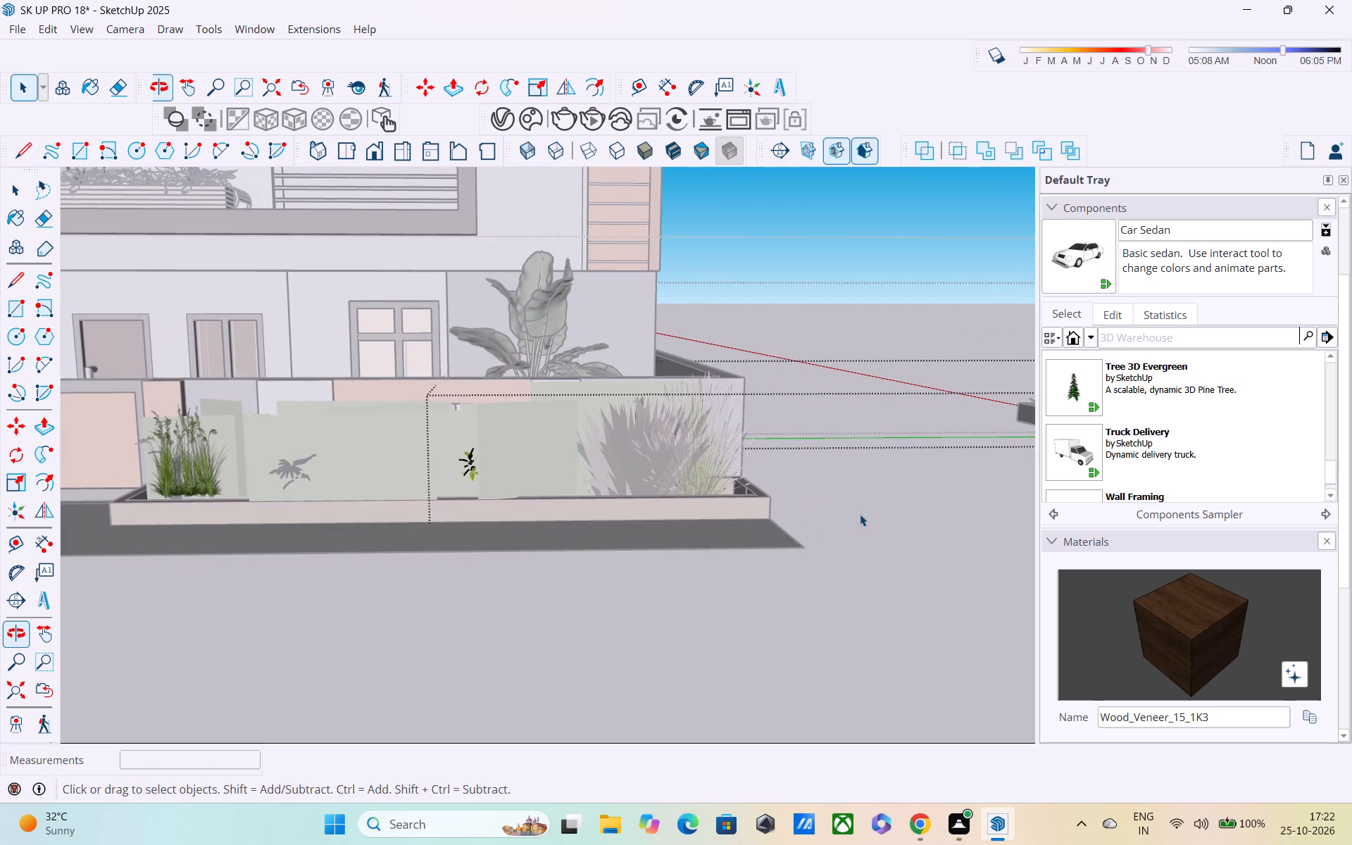
double_click(864, 511)
scroll(861, 513, "down", 3)
double_click(860, 514)
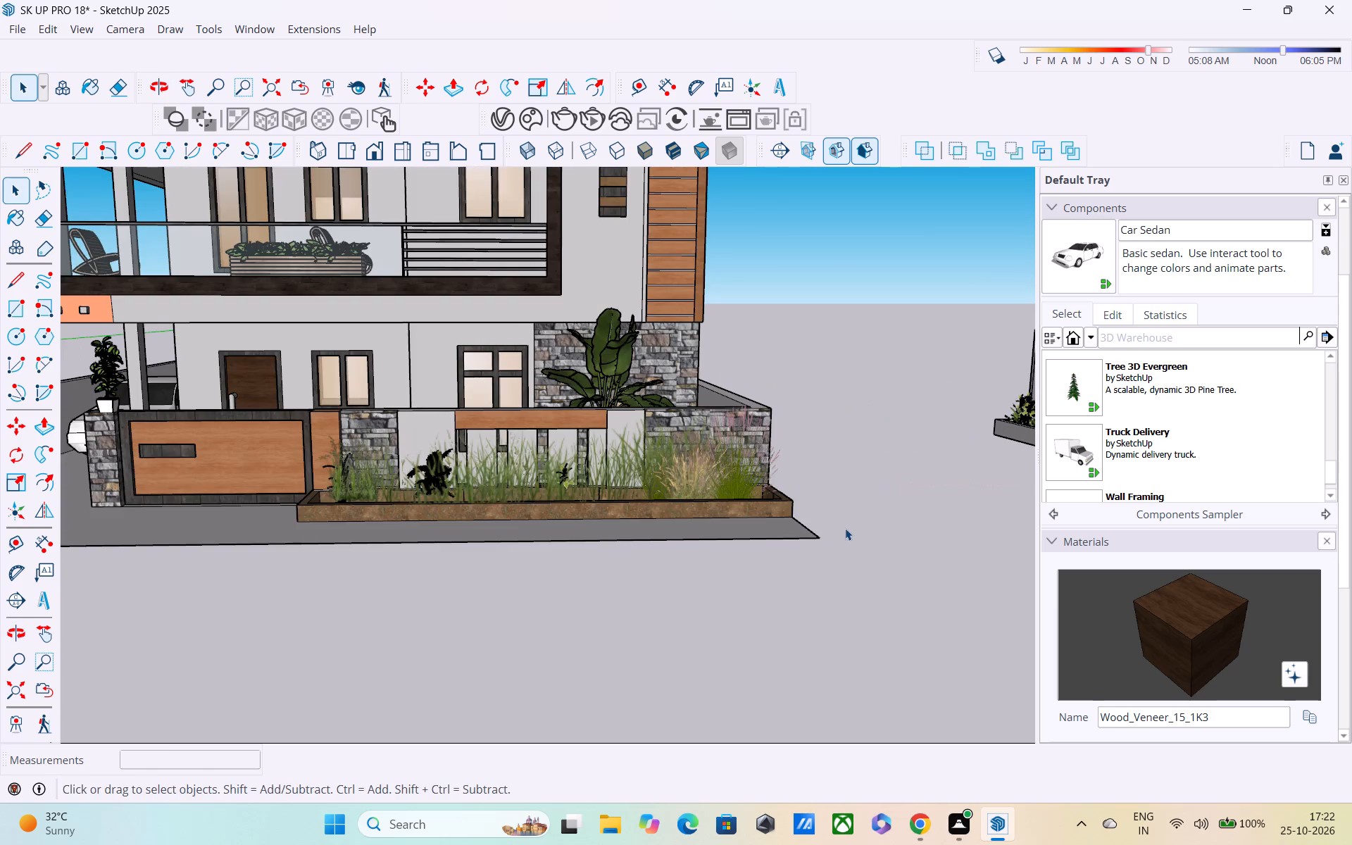
Open the imported planter model and delete its trough, trellis panel and the plants selected with them beside the house.
middle_click_drag(838, 528, 730, 513)
scroll(730, 513, "down", 4)
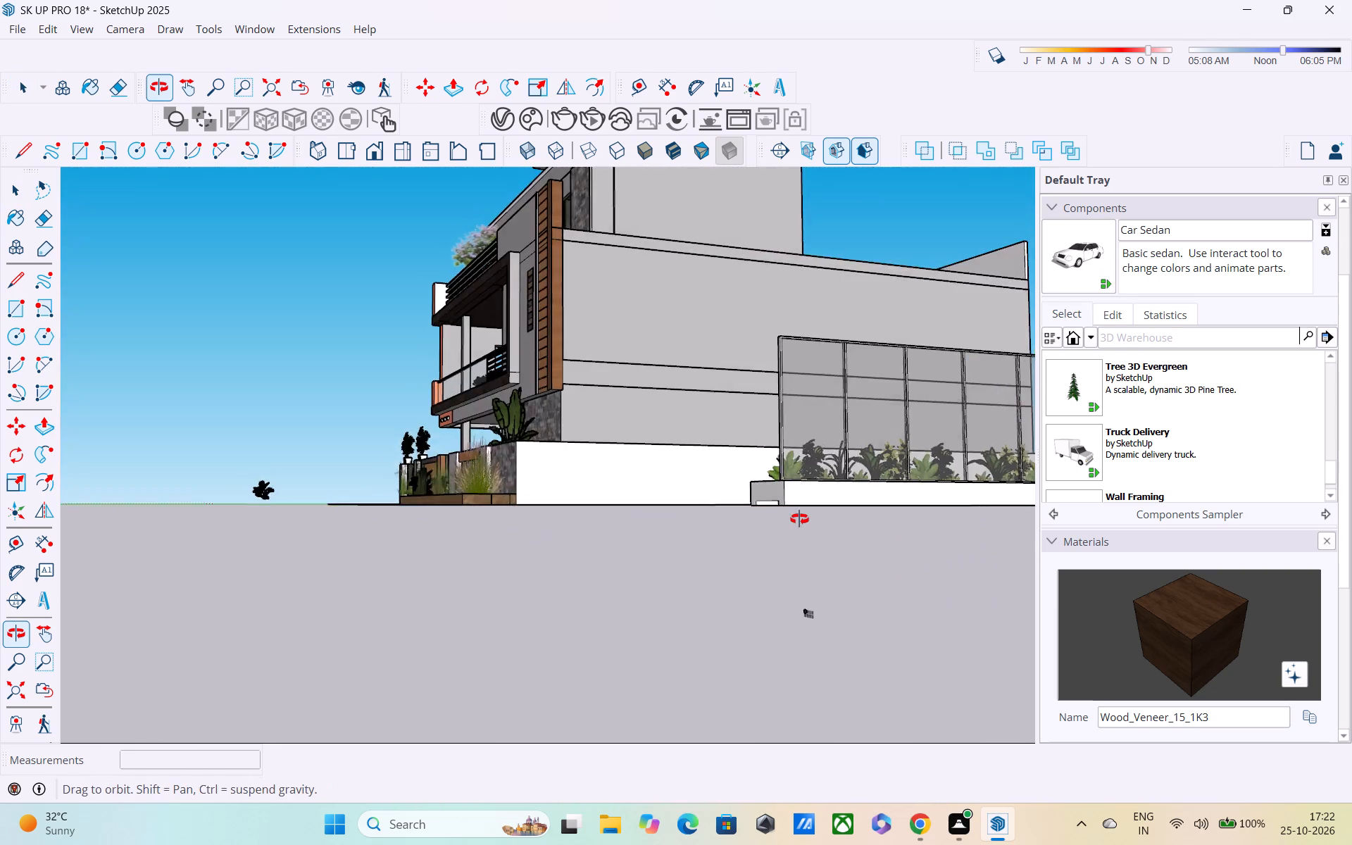
scroll(836, 532, "down", 2)
middle_click_drag(839, 534, 835, 544, "shift")
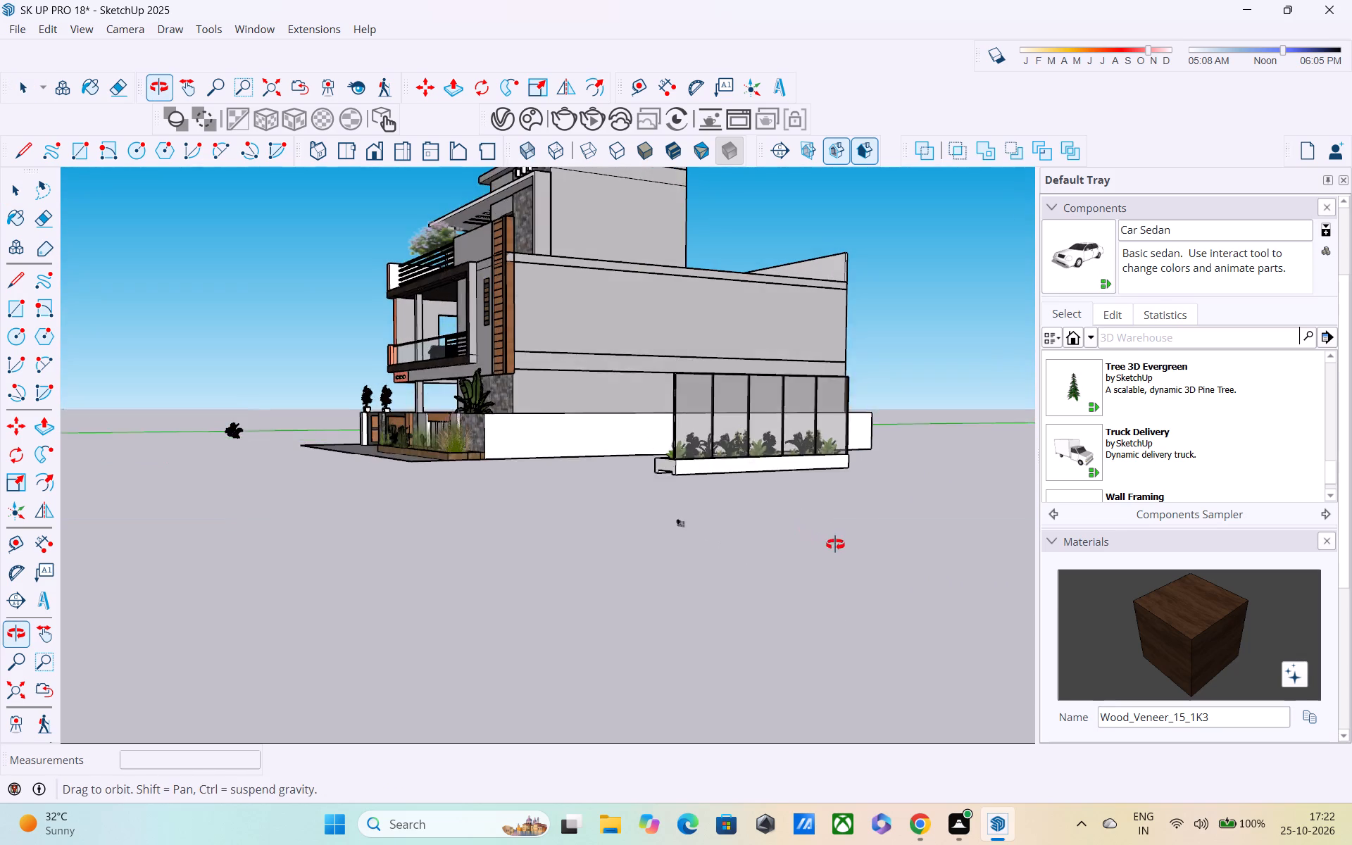
key("space")
left_click(801, 490)
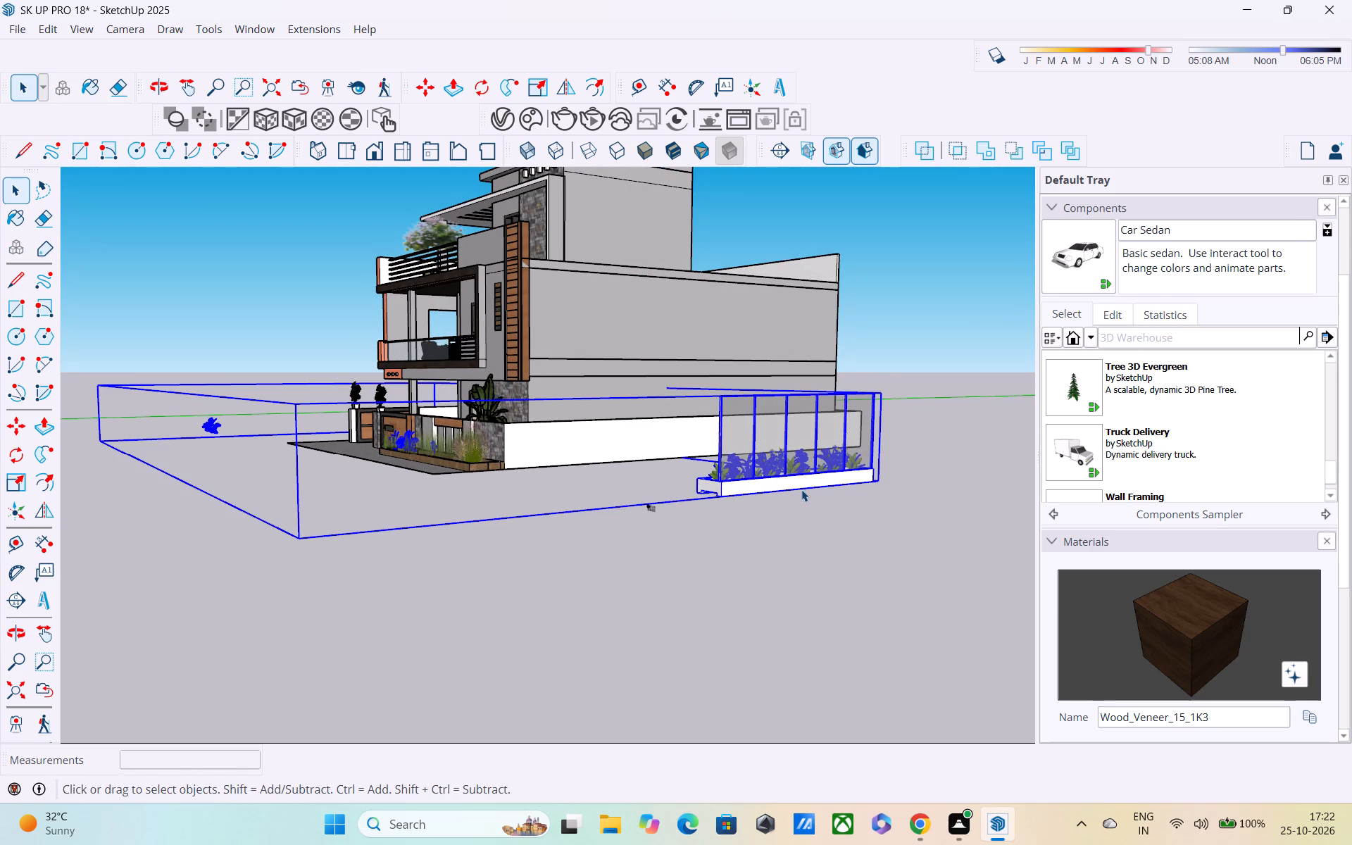
middle_click_drag(812, 503, 956, 540)
double_click(898, 477)
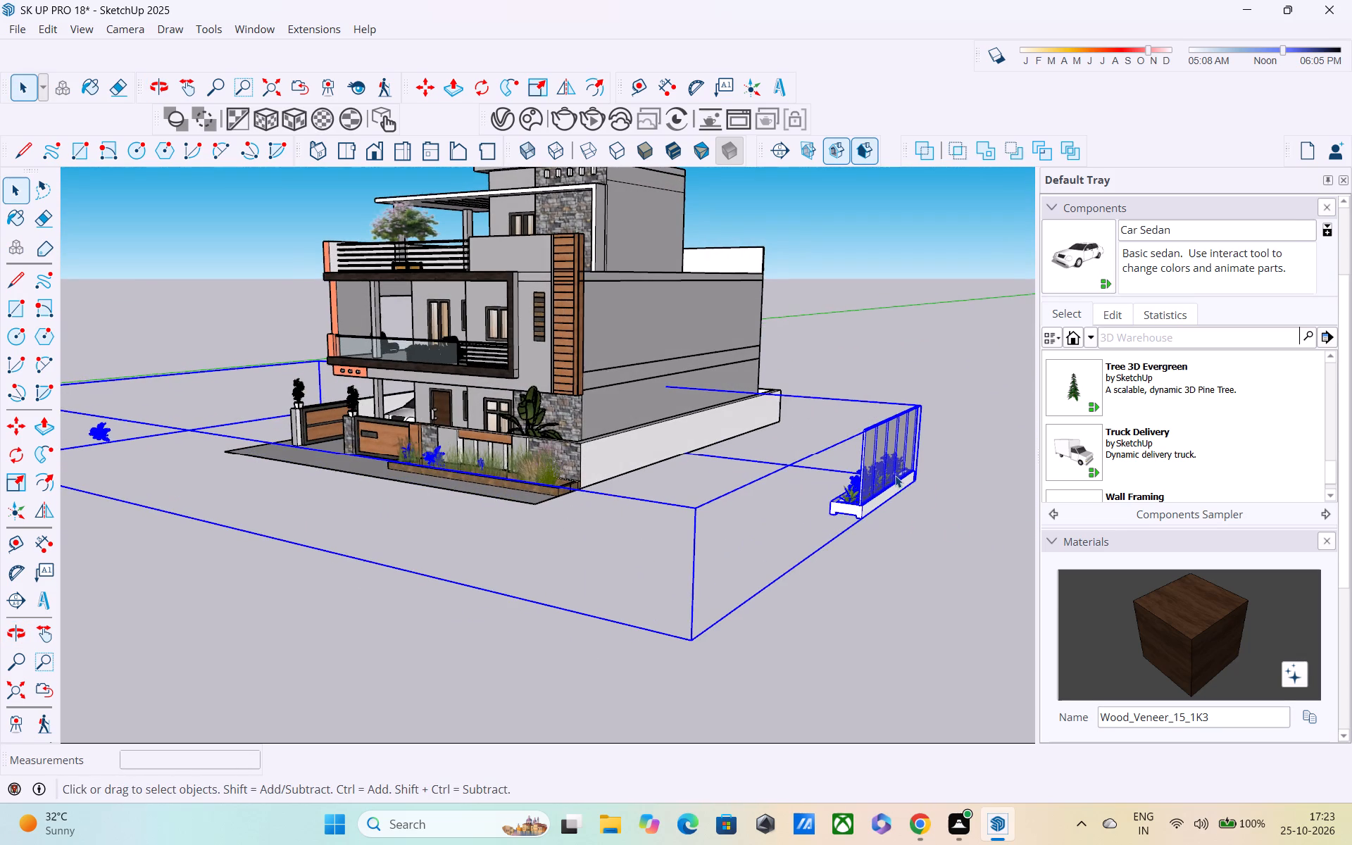
left_click(882, 484)
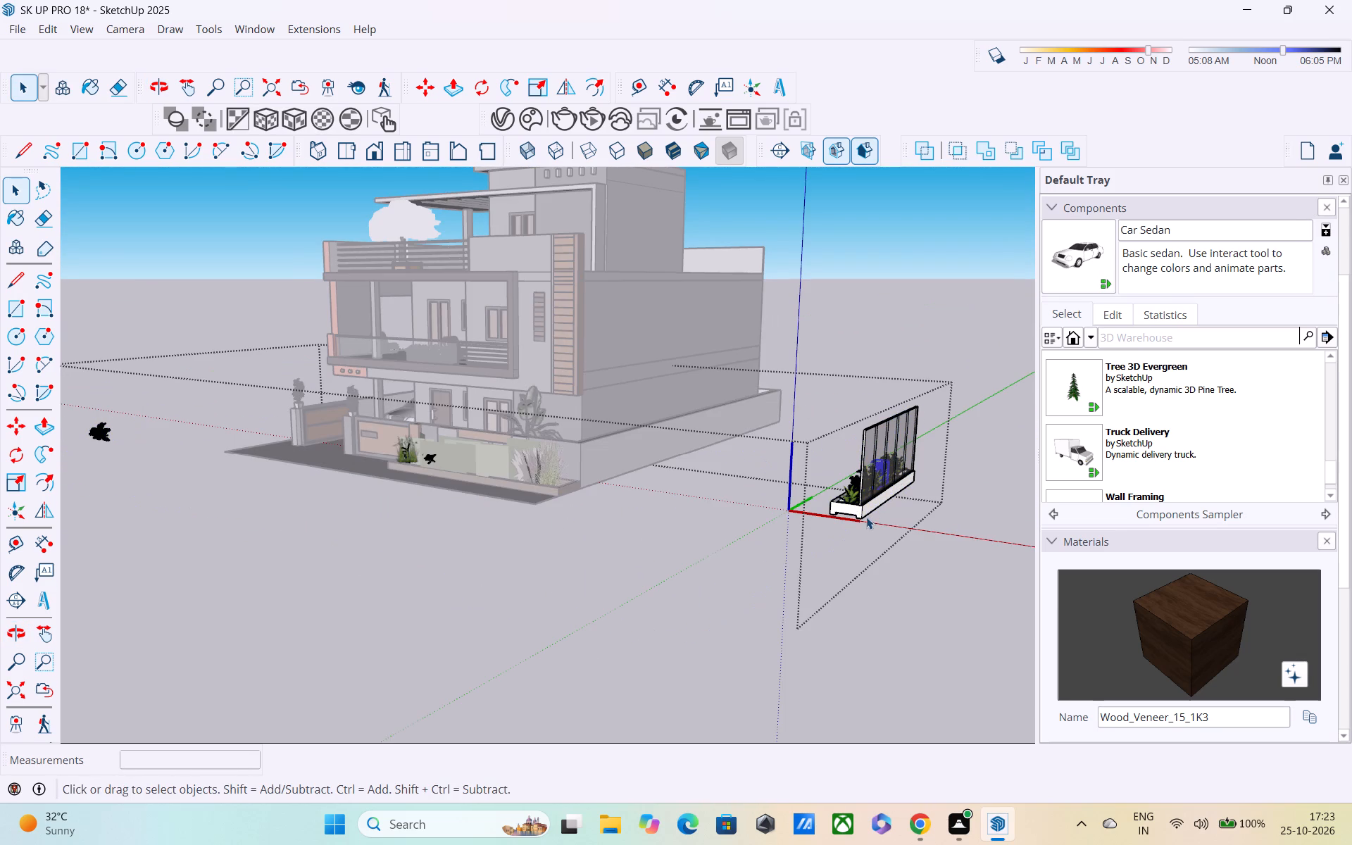
left_click(858, 508)
left_click_drag(822, 396, 908, 545)
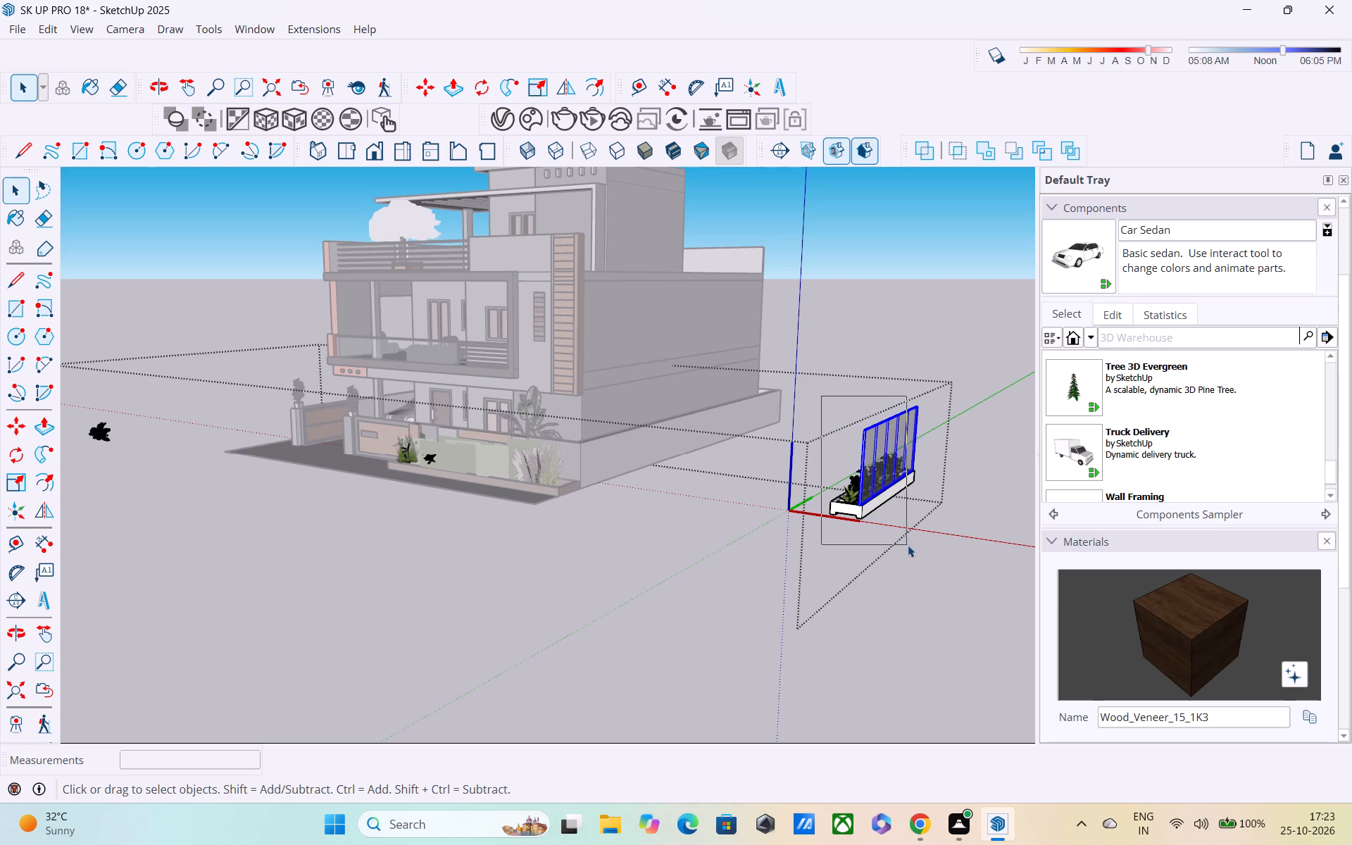
left_click_drag(908, 545, 926, 551)
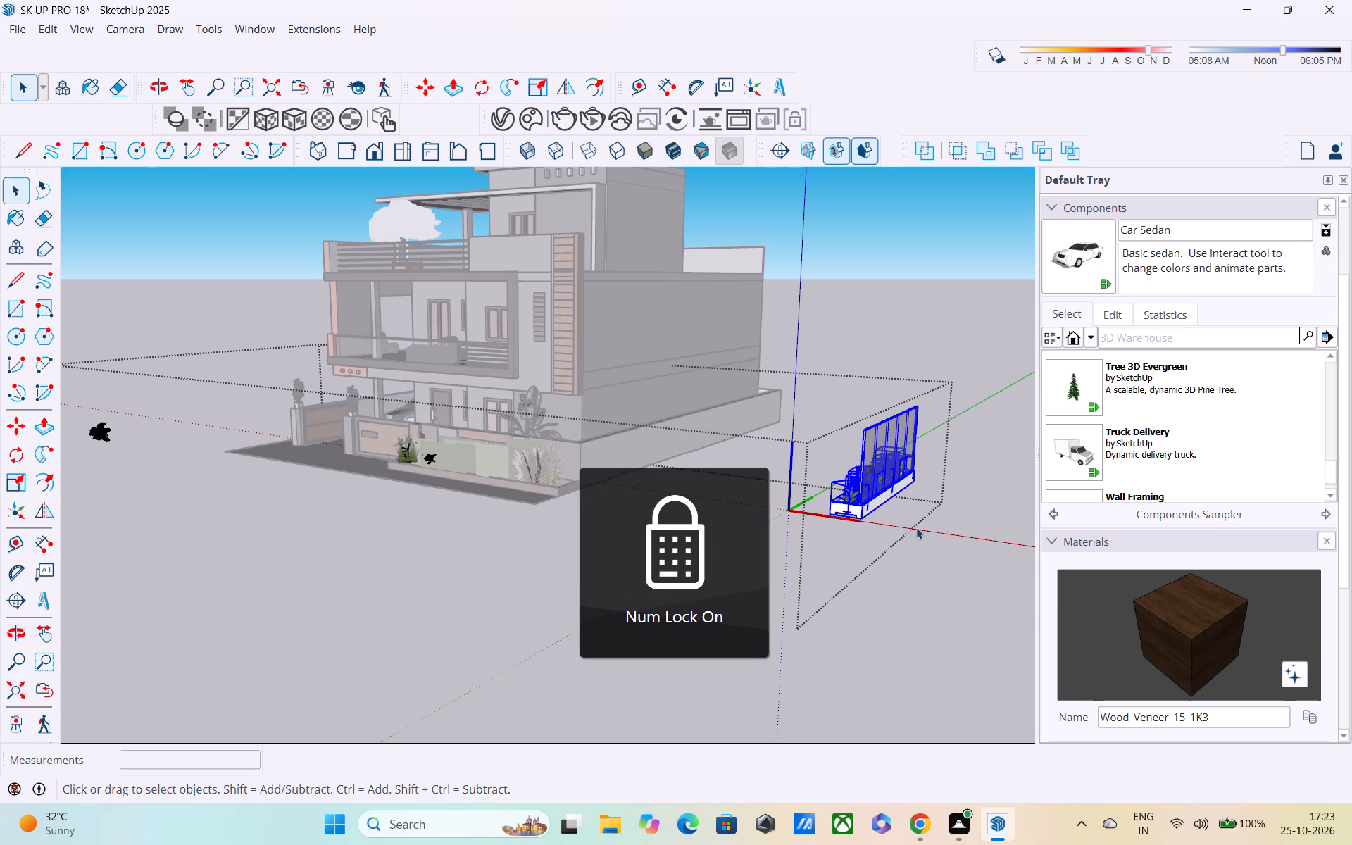
key("Delete")
left_click_drag(832, 444, 891, 556)
left_click_drag(811, 441, 908, 553)
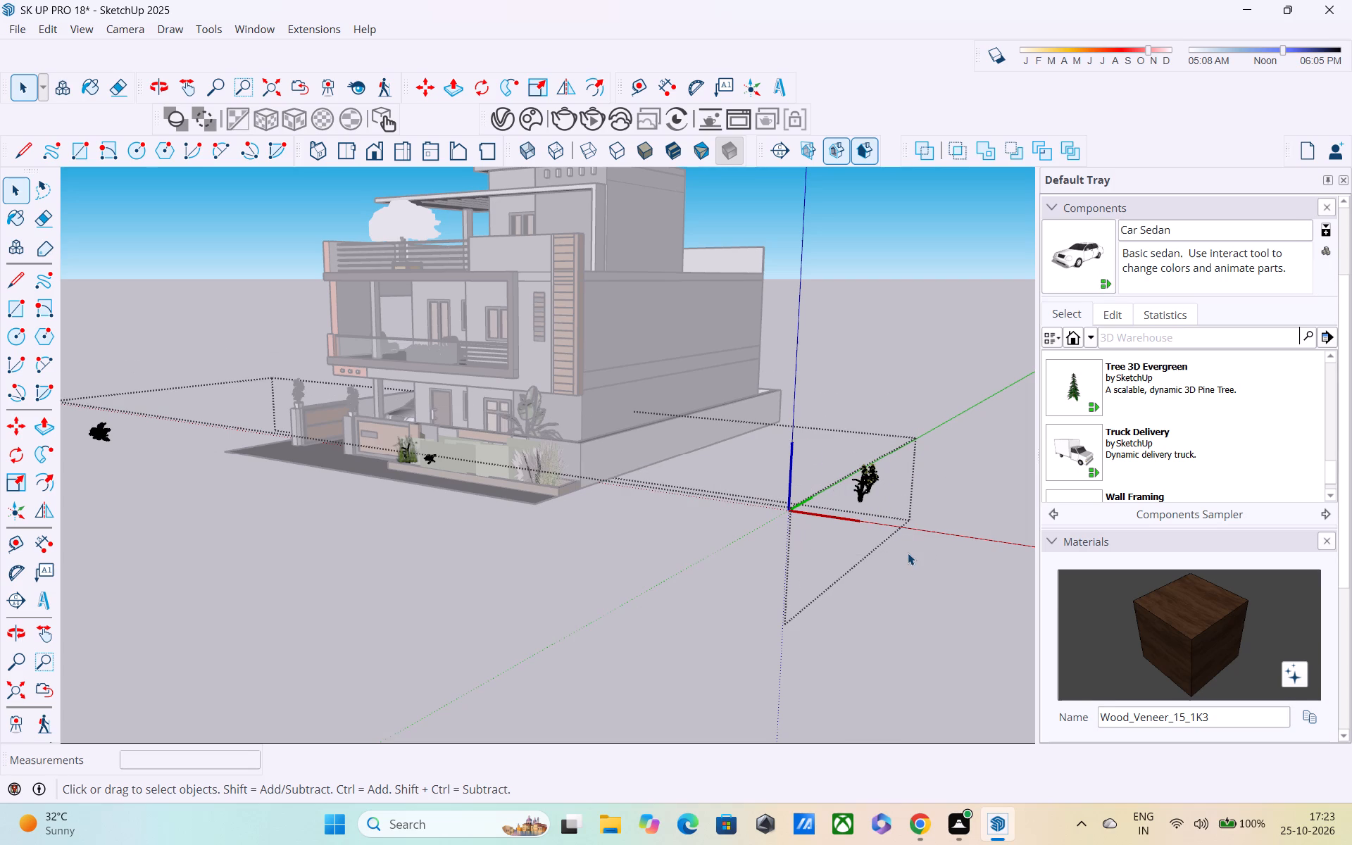
Open the leftover plant group, move its small plant about 43' 10" into the front bed behind the grass, and leave group editing.
double_click(866, 482)
left_click(866, 482)
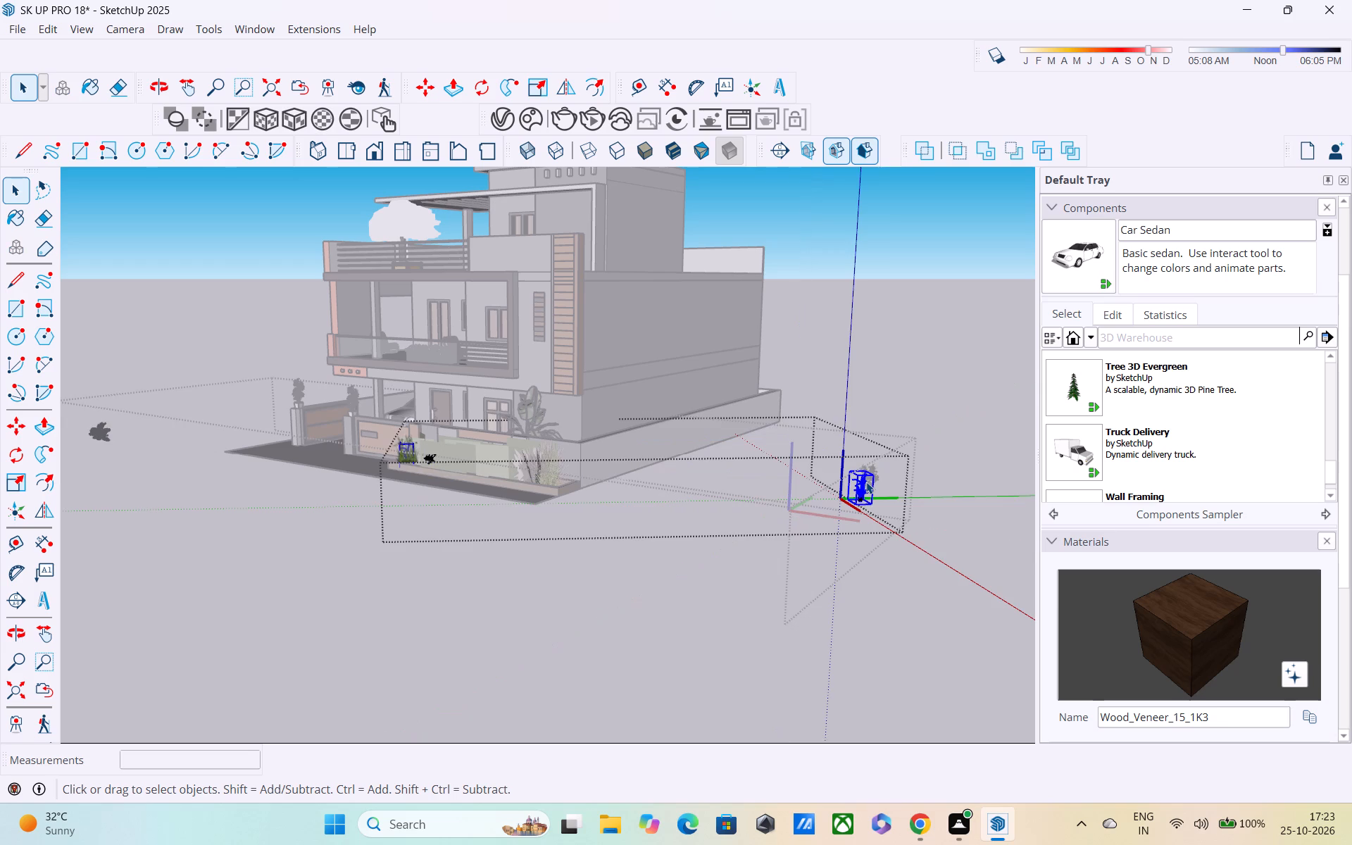
left_click(863, 370)
middle_click_drag(867, 502, 1034, 500)
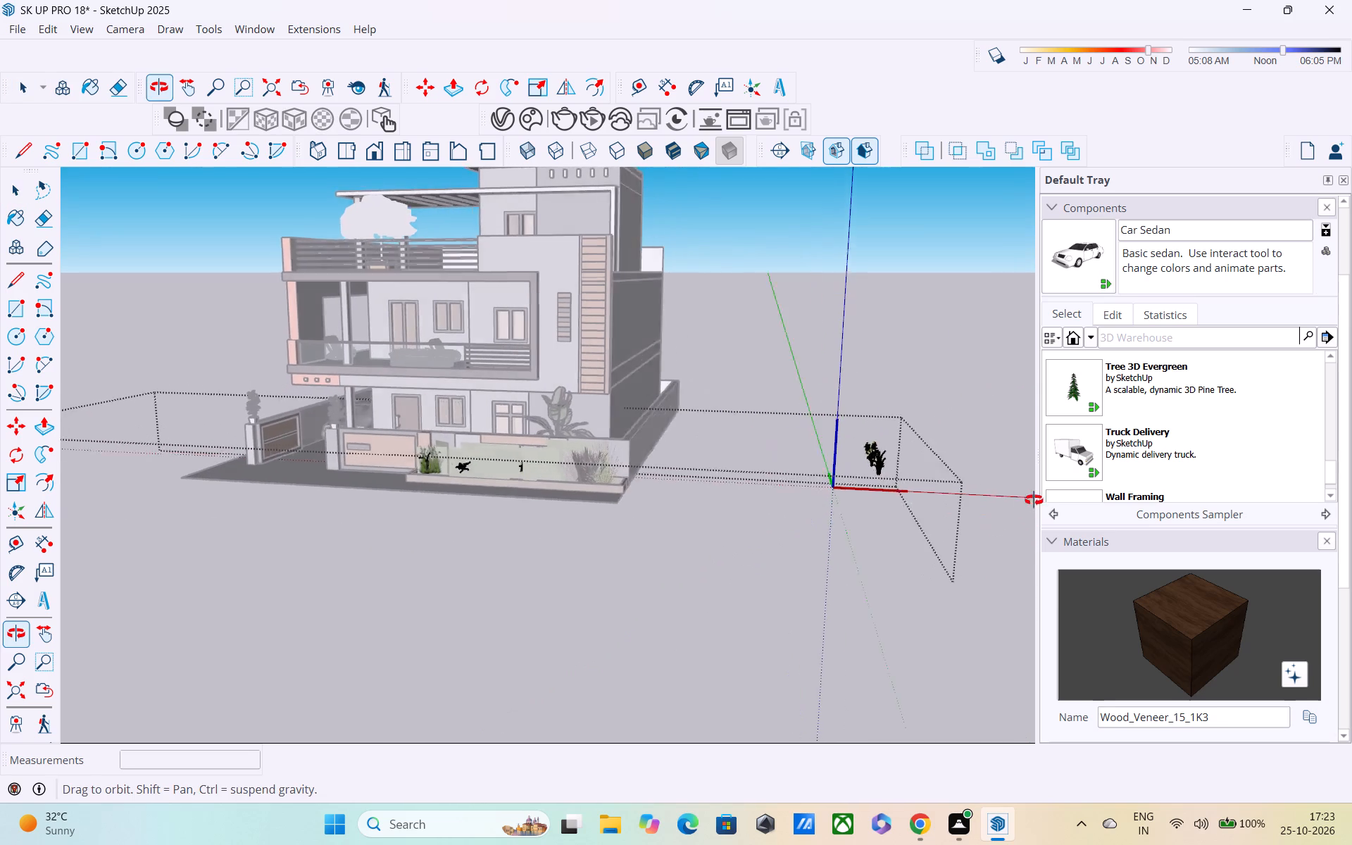
left_click(882, 449)
left_click(864, 451)
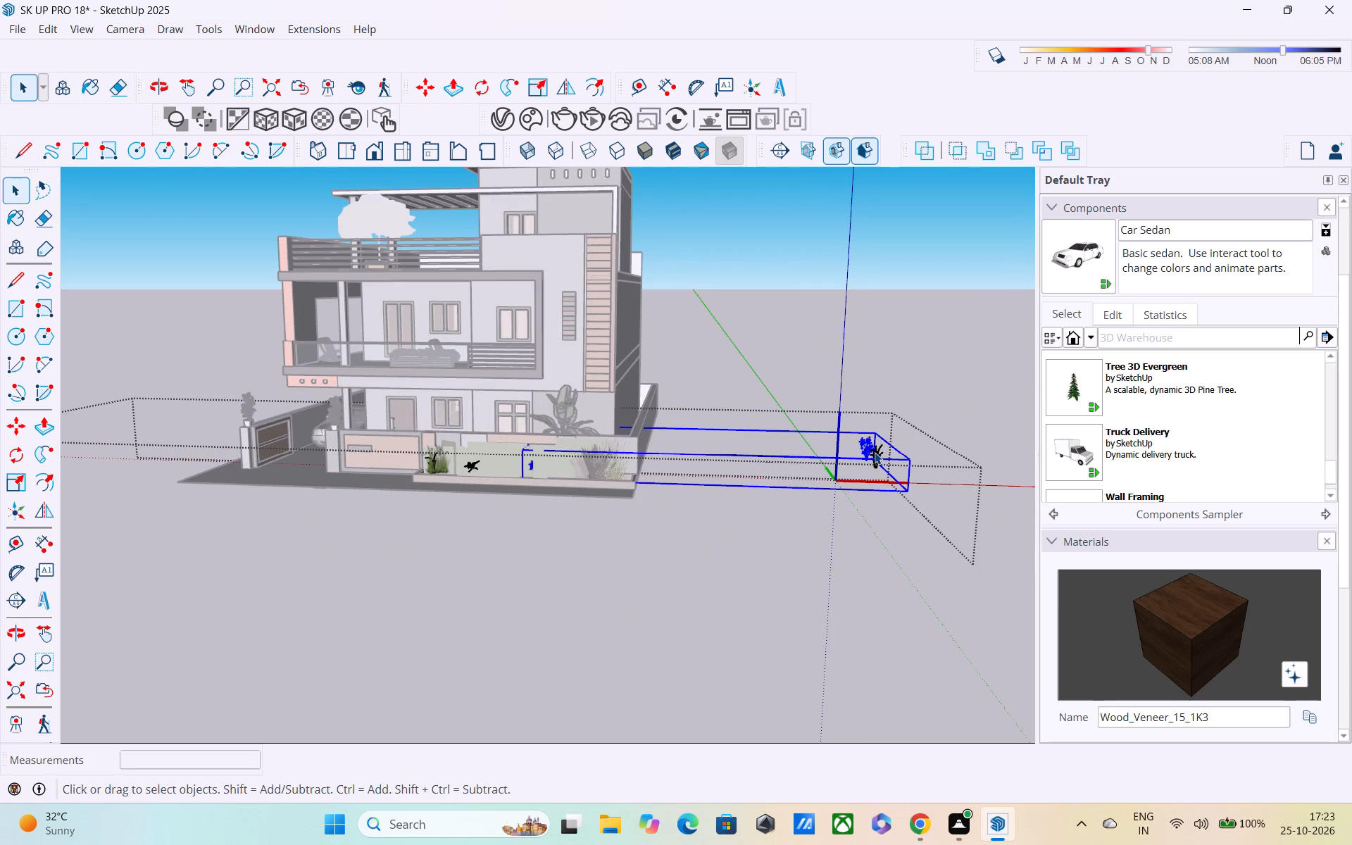
double_click(875, 451)
left_click(875, 456)
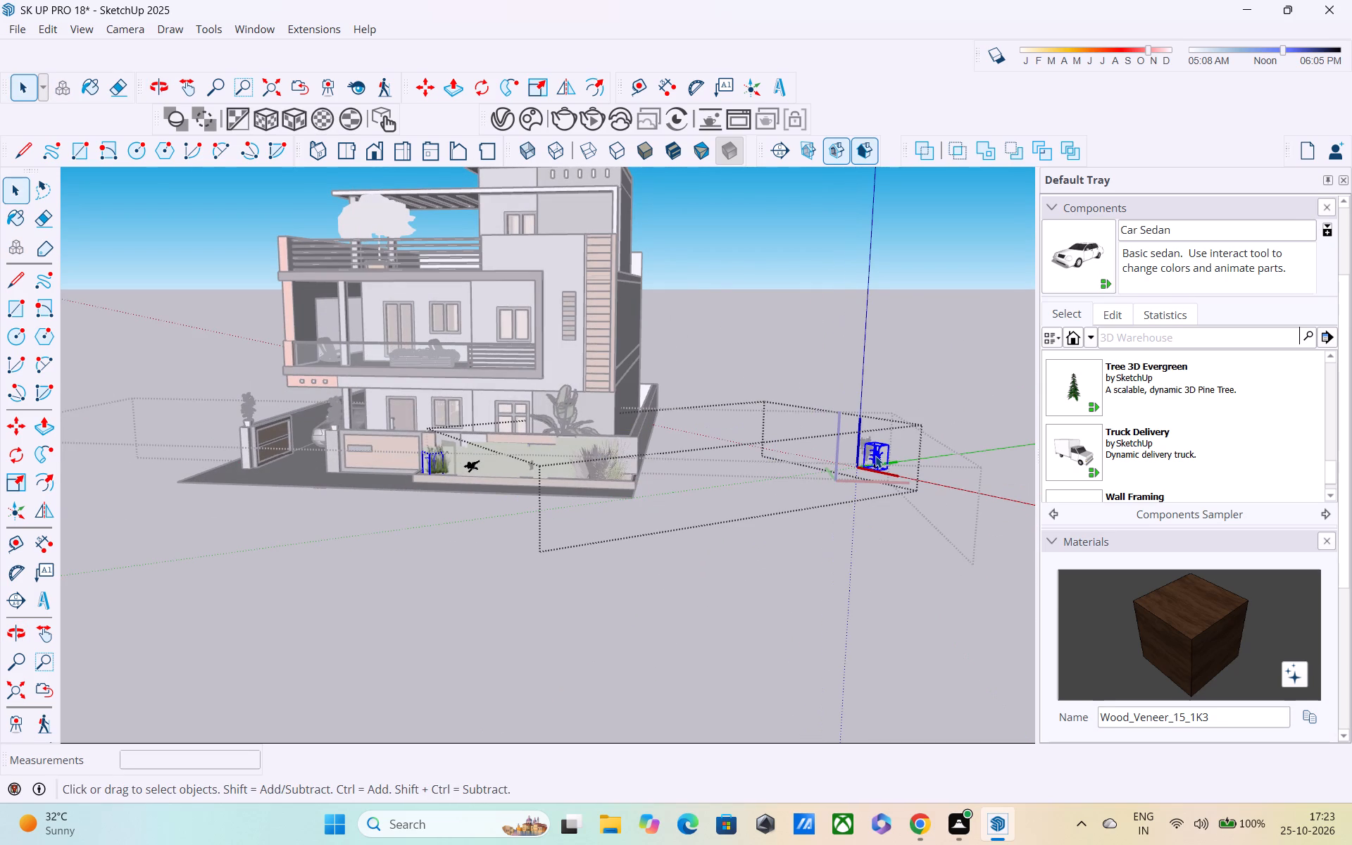
key("m")
left_click(875, 456)
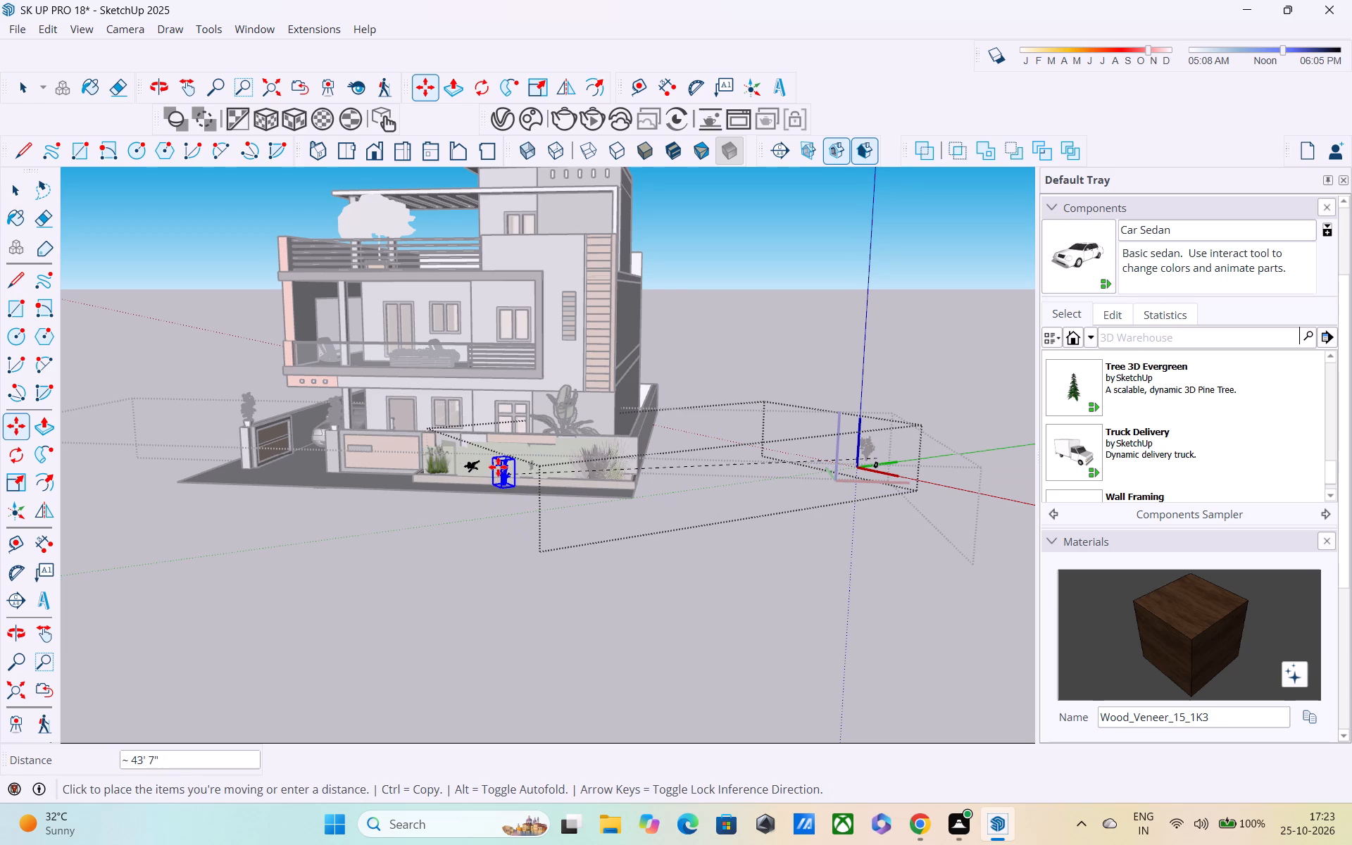
left_click(496, 462)
left_click(501, 469)
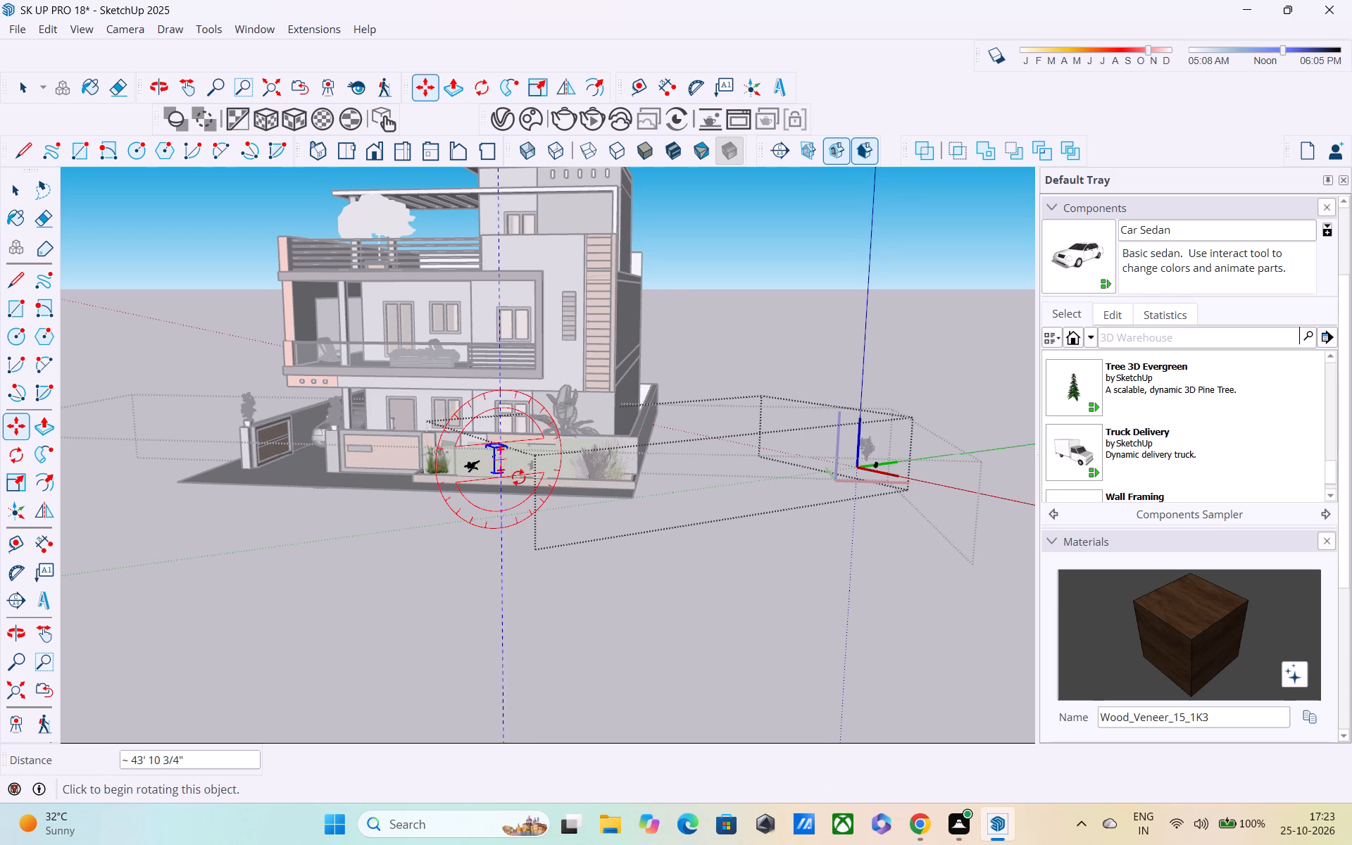
key("Escape")
key("space")
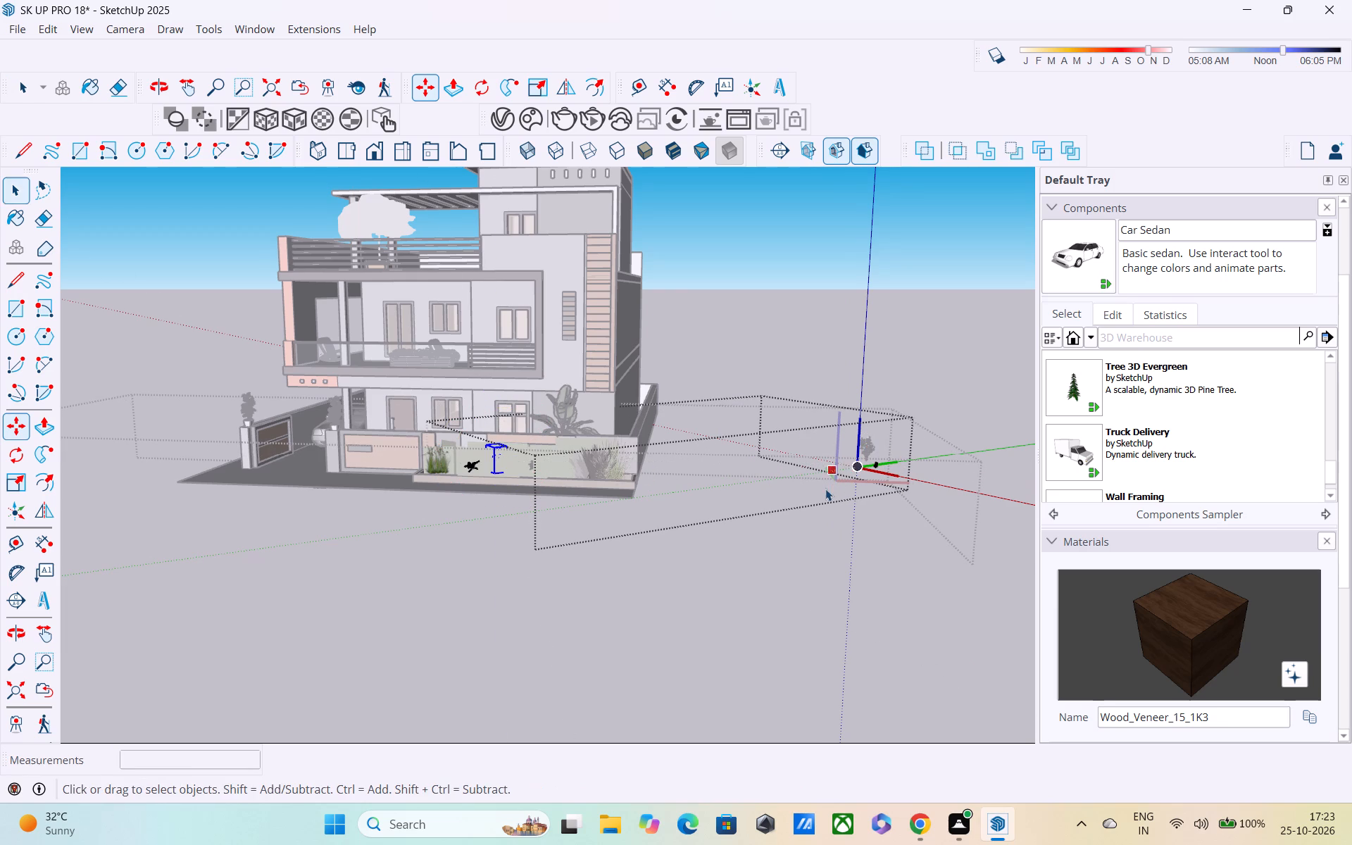
key("space")
left_click(784, 513)
left_click(766, 546)
double_click(663, 546)
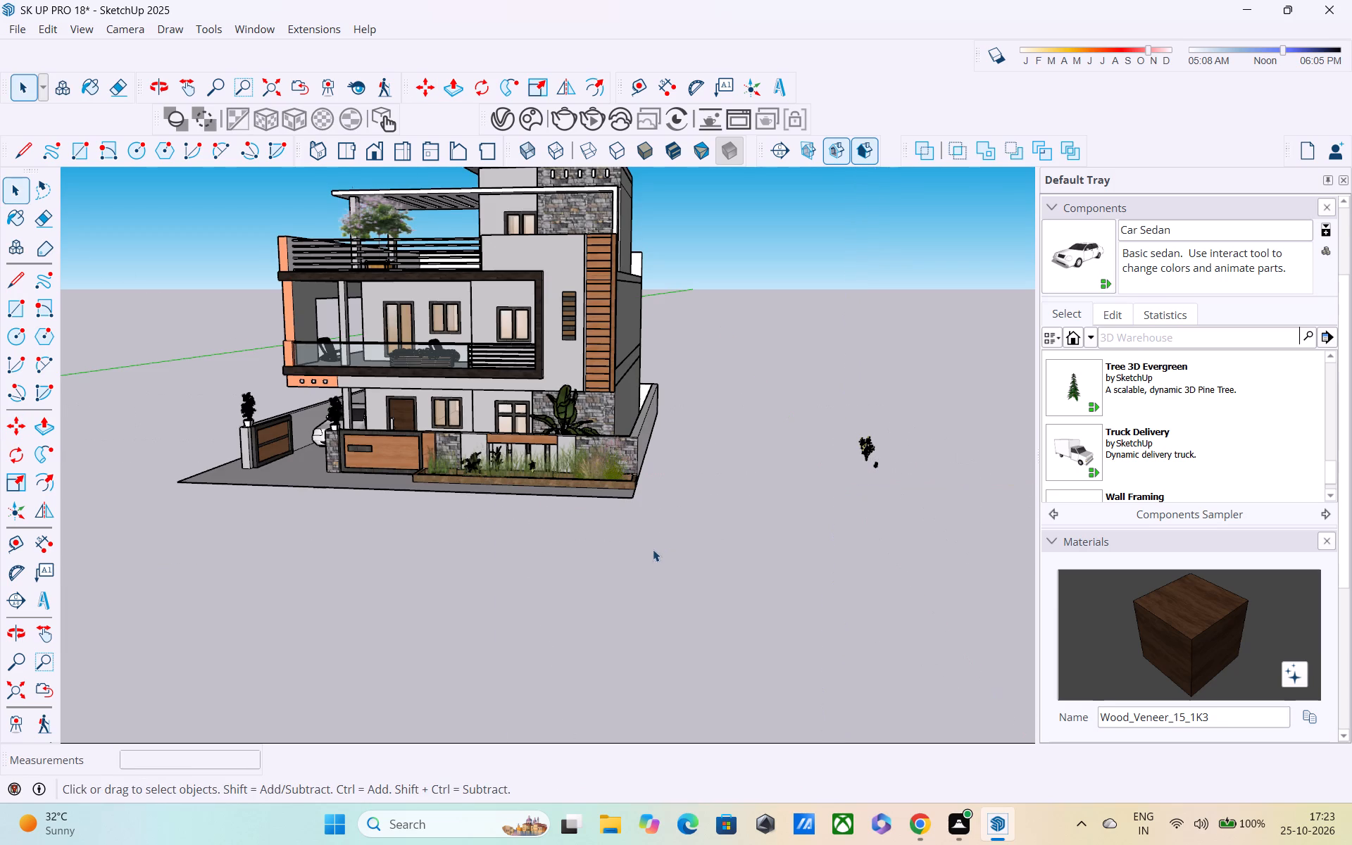
Move the remaining leafy plant group into the side-wall end of the front planting bed, among the ornamental grasses.
double_click(862, 447)
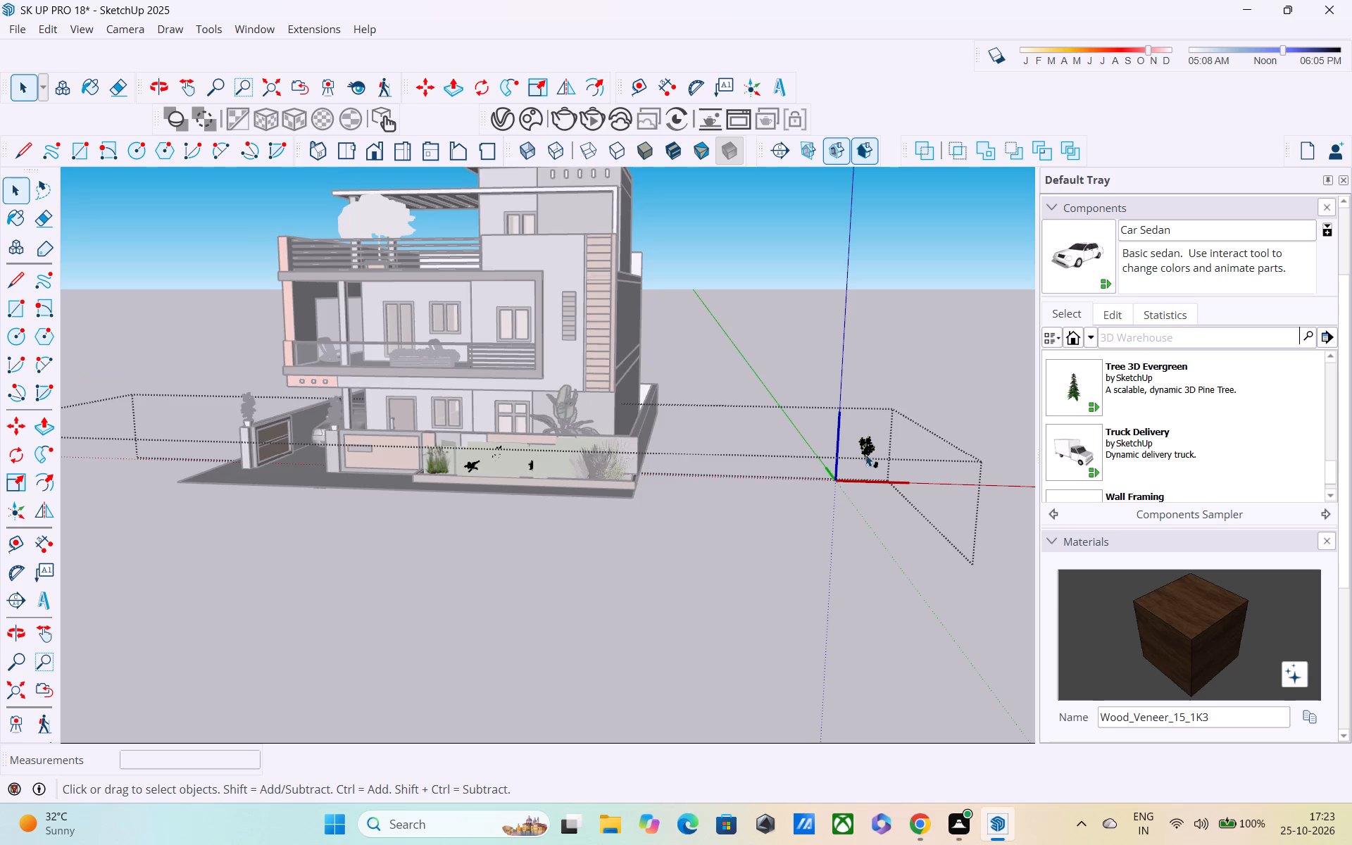
left_click(866, 447)
key("m")
left_click(866, 448)
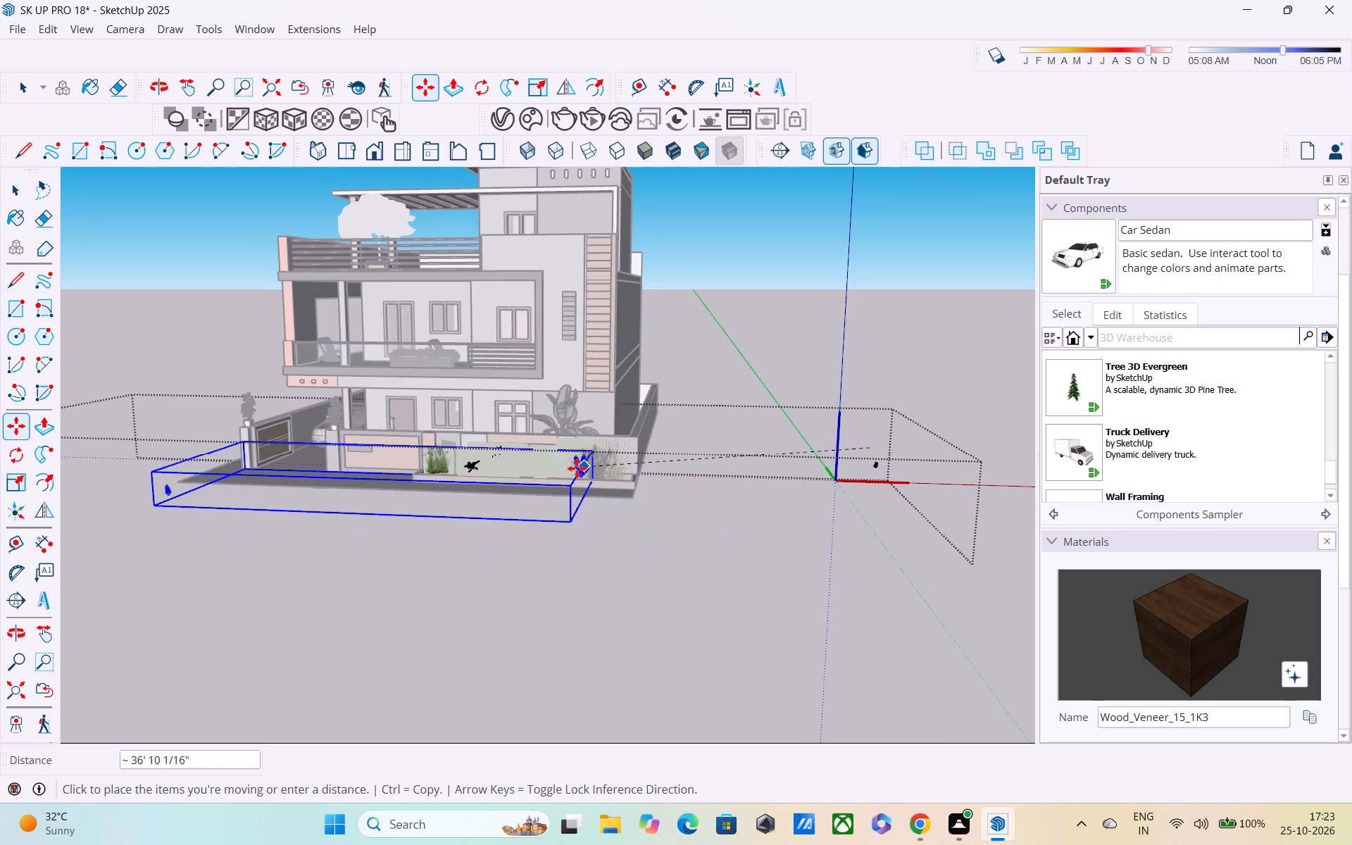
scroll(568, 468, "up", 4)
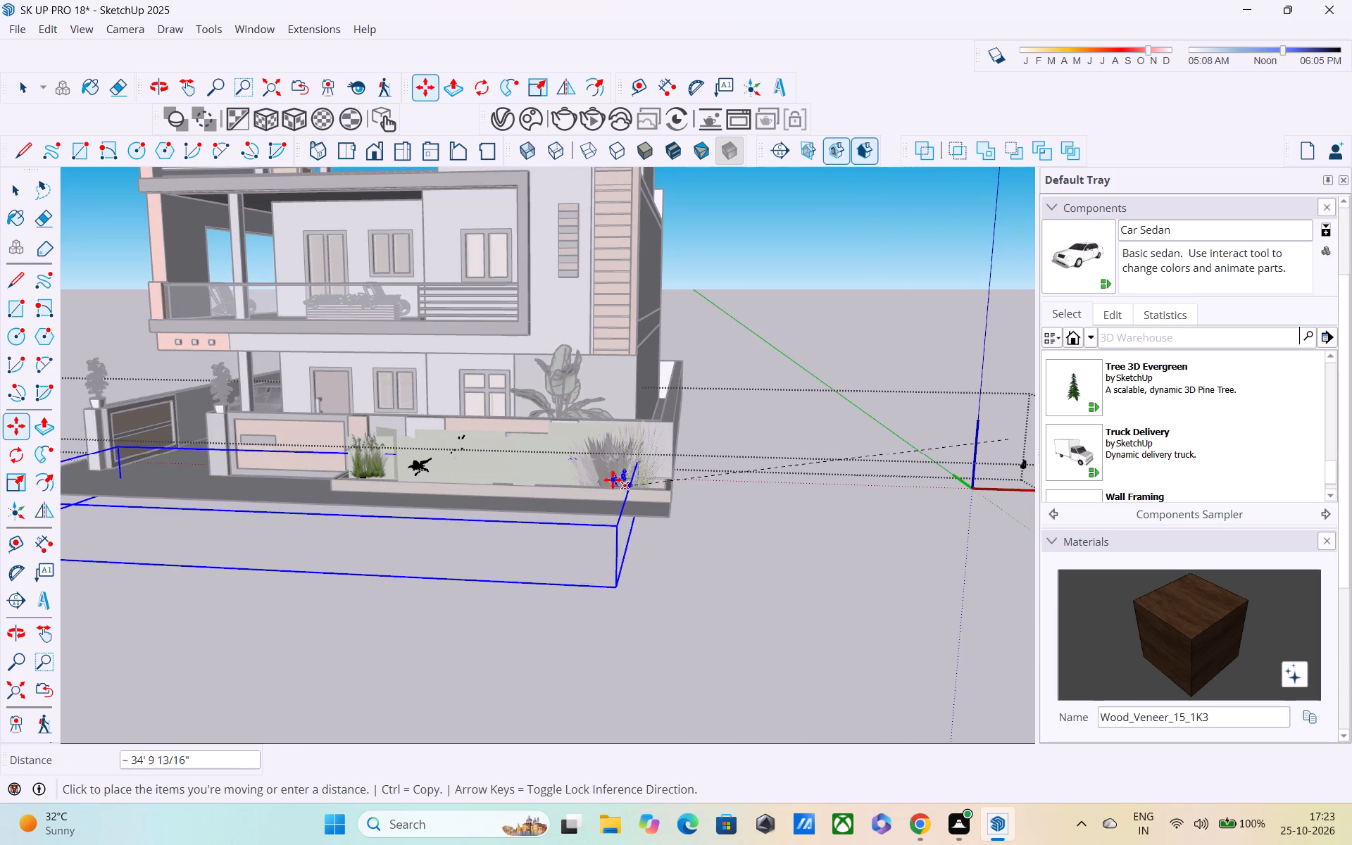
scroll(612, 479, "up", 1)
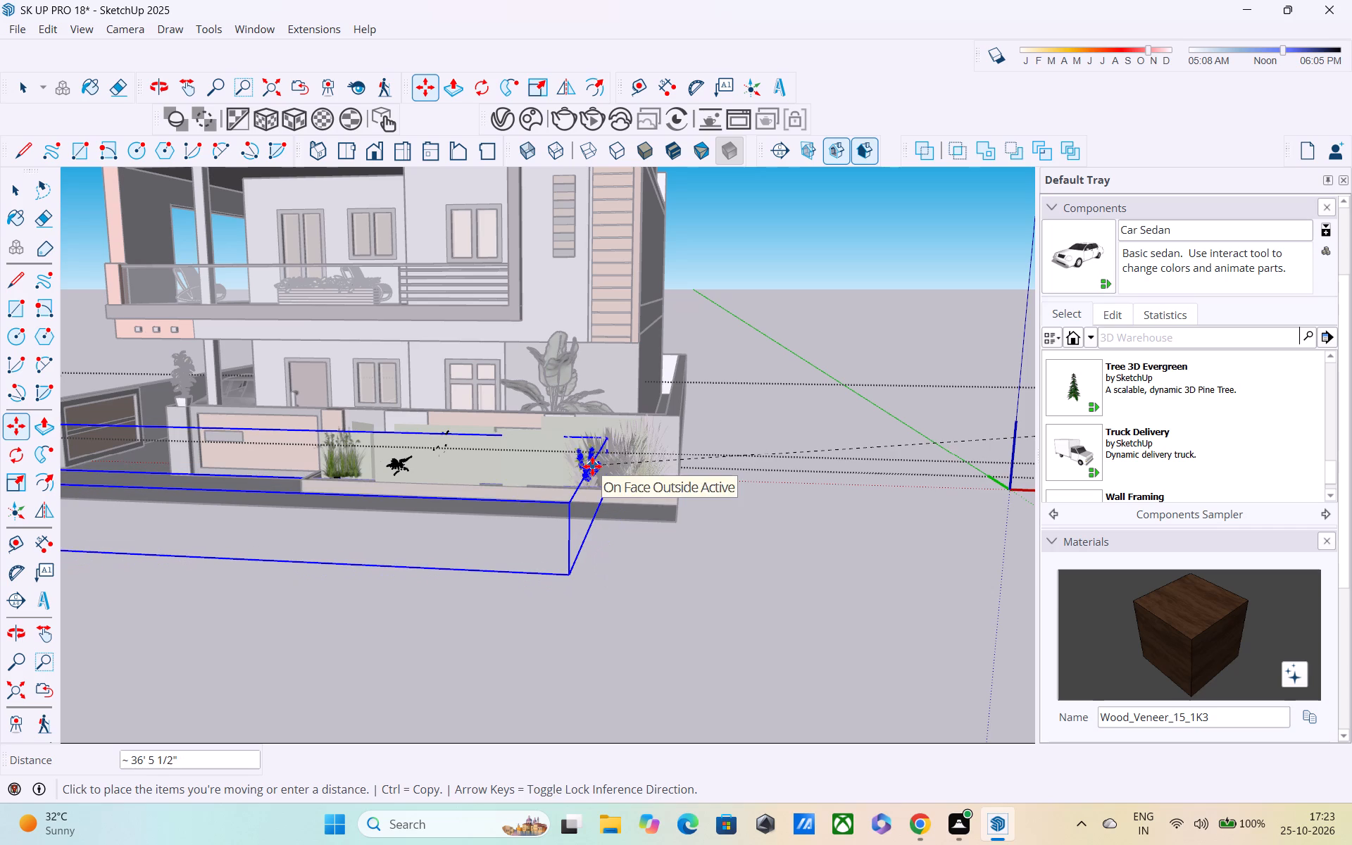
scroll(628, 461, "up", 2)
middle_click_drag(632, 456, 524, 461)
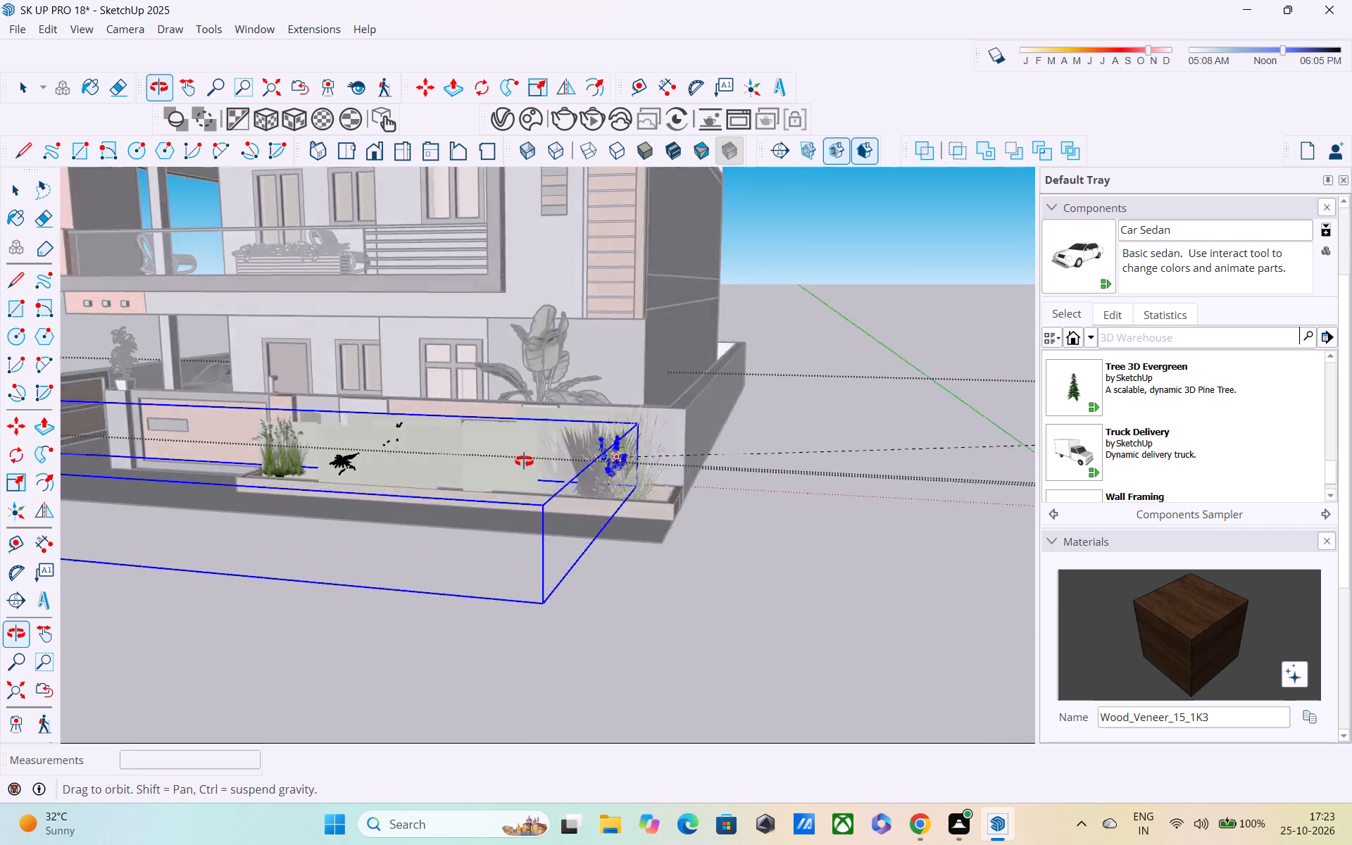
middle_click_drag(524, 461, 501, 463)
scroll(577, 477, "up", 2)
left_click(607, 487)
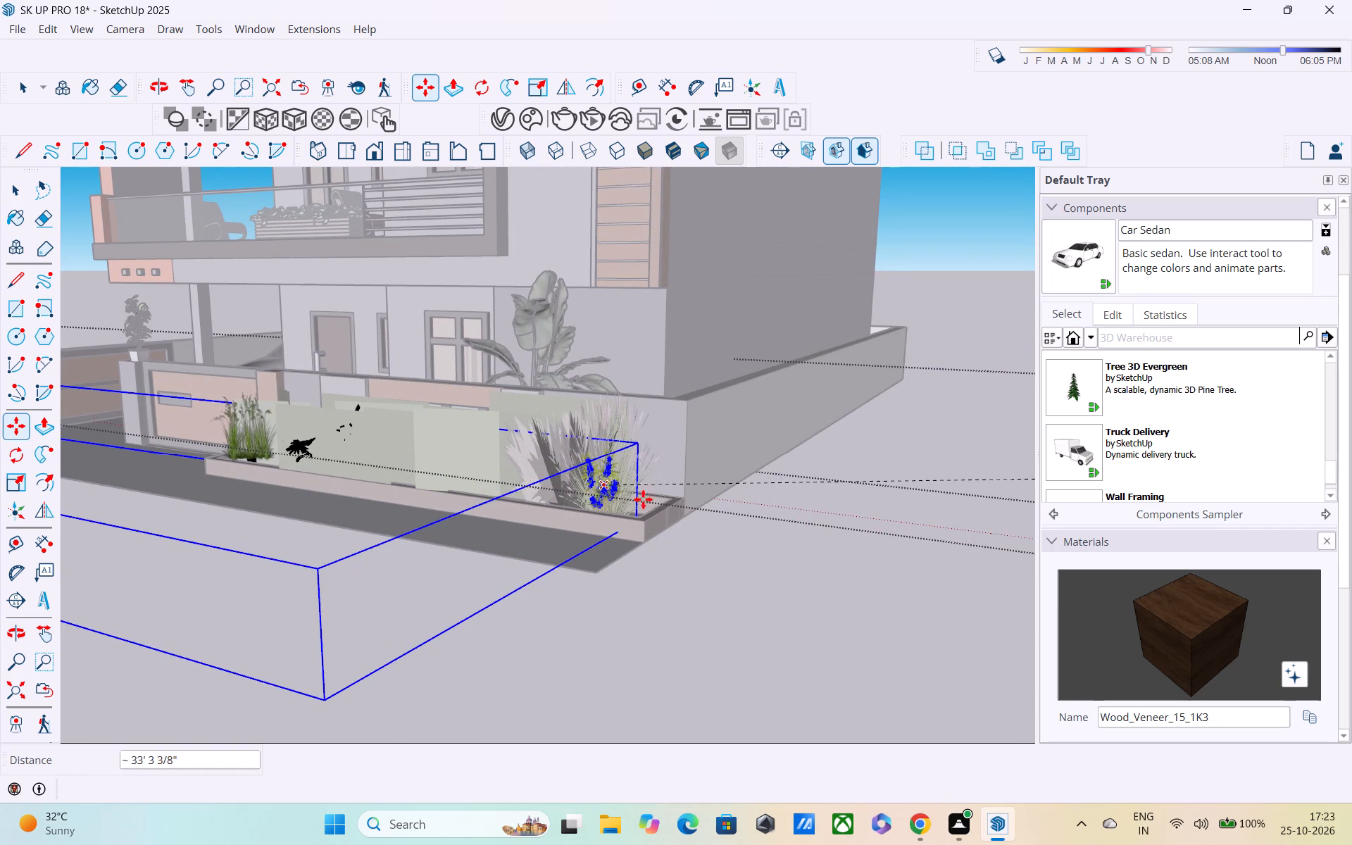
scroll(729, 528, "down", 1)
key("grave")
key("Escape")
key("space")
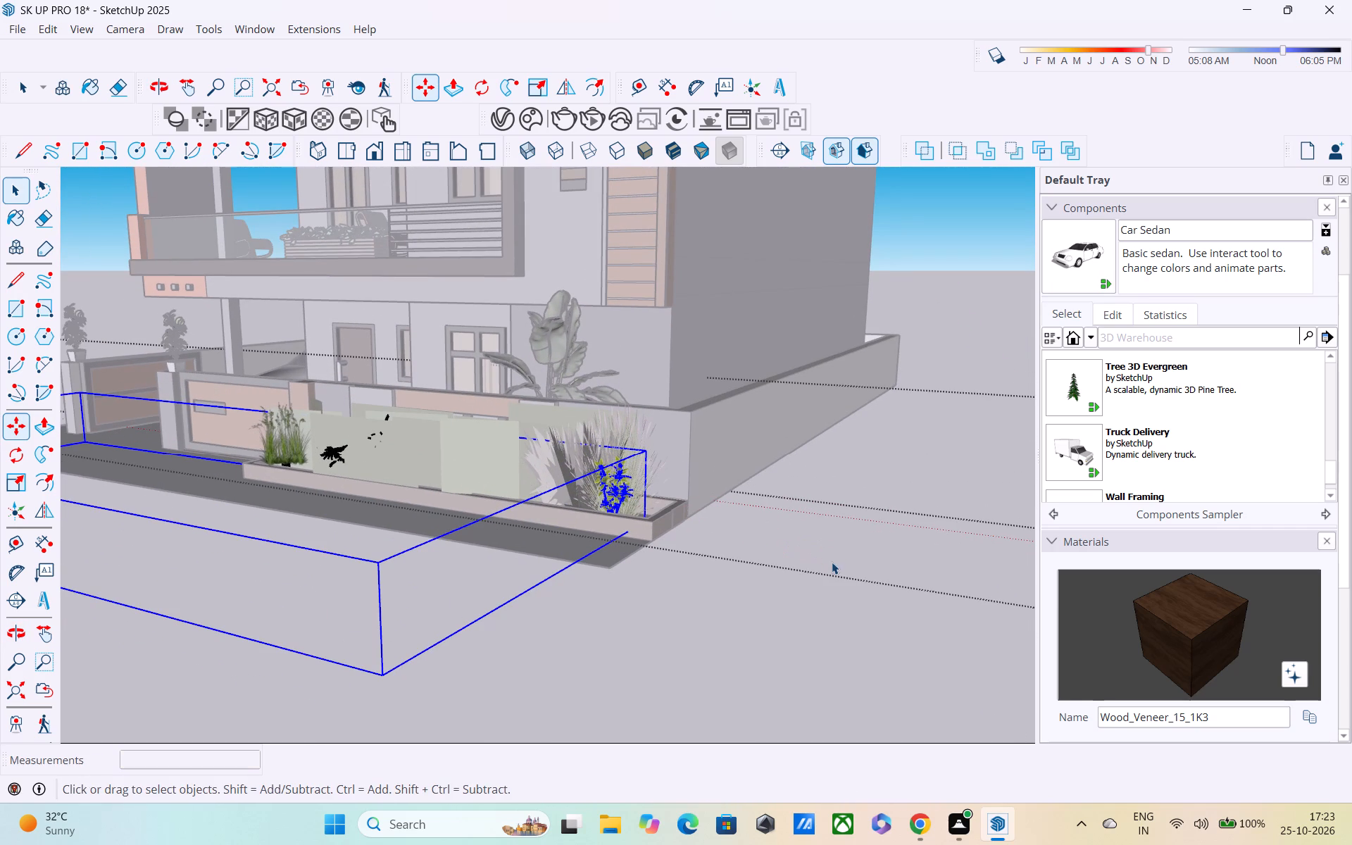
left_click(816, 557)
left_click(763, 637)
middle_click_drag(706, 594, 873, 596)
scroll(873, 594, "down", 3)
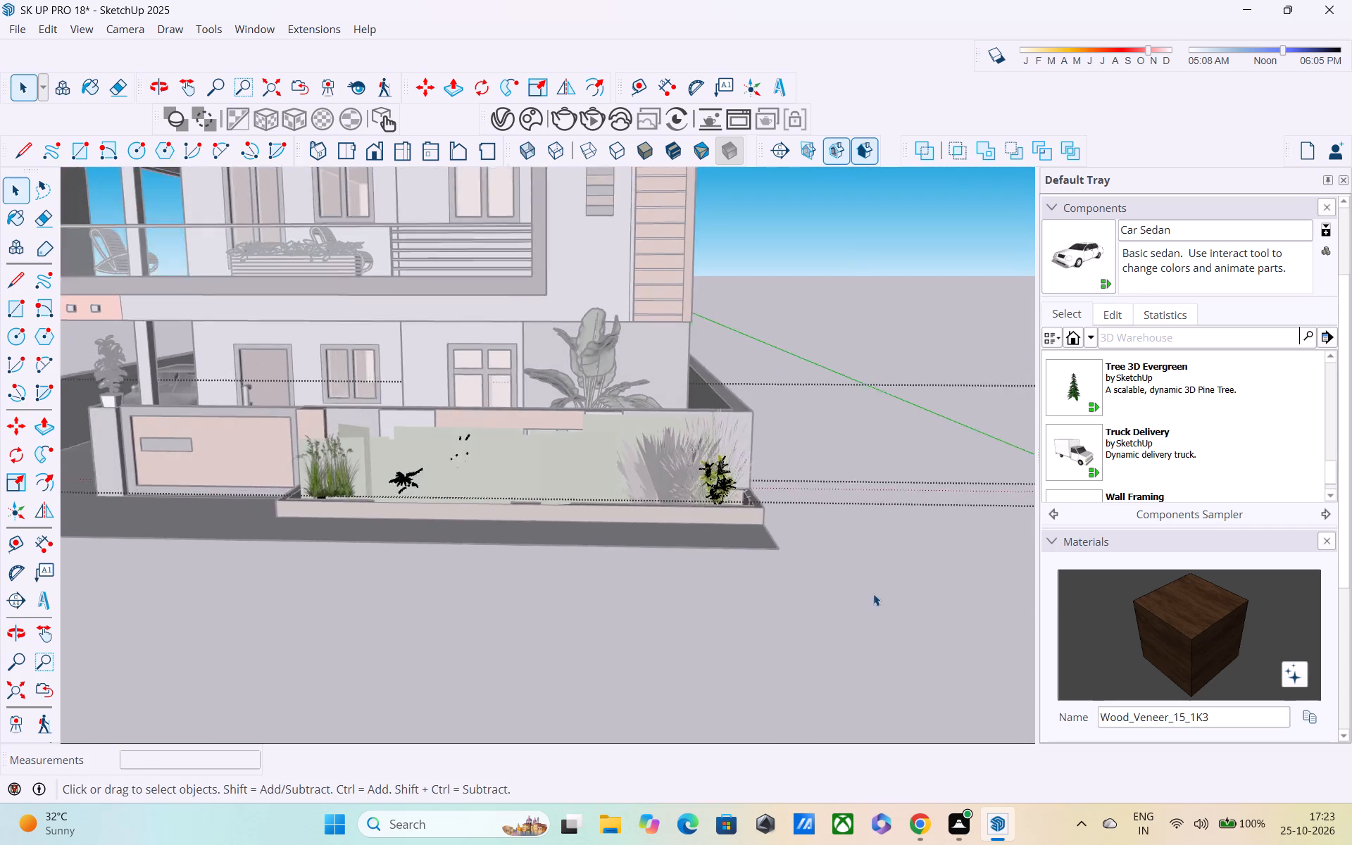
scroll(873, 594, "down", 1)
middle_click_drag(834, 601, 966, 560)
scroll(852, 550, "down", 3)
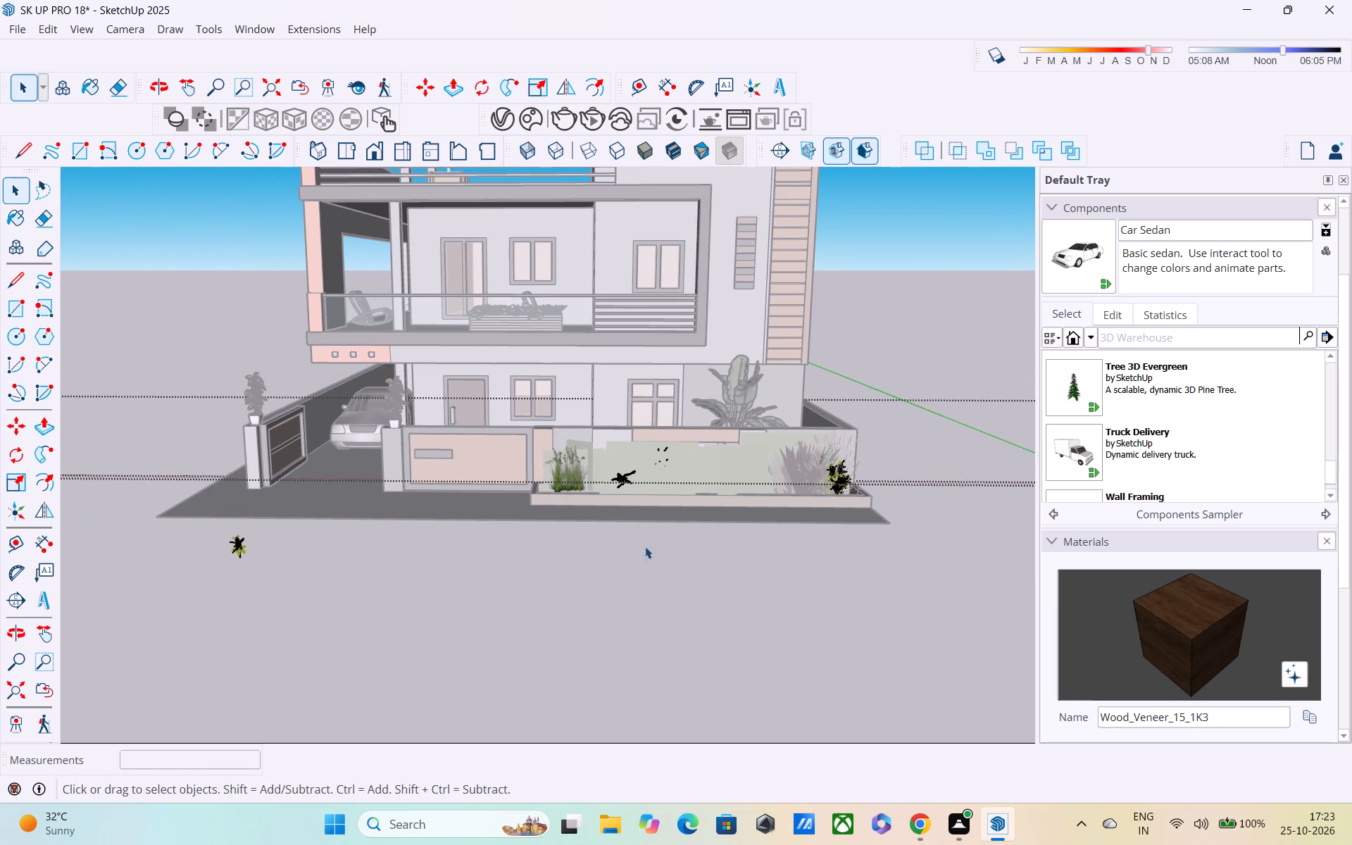
Open the plant group, move the stray small plant about 31' into the middle of the front bed, and leave group editing.
left_click(242, 548)
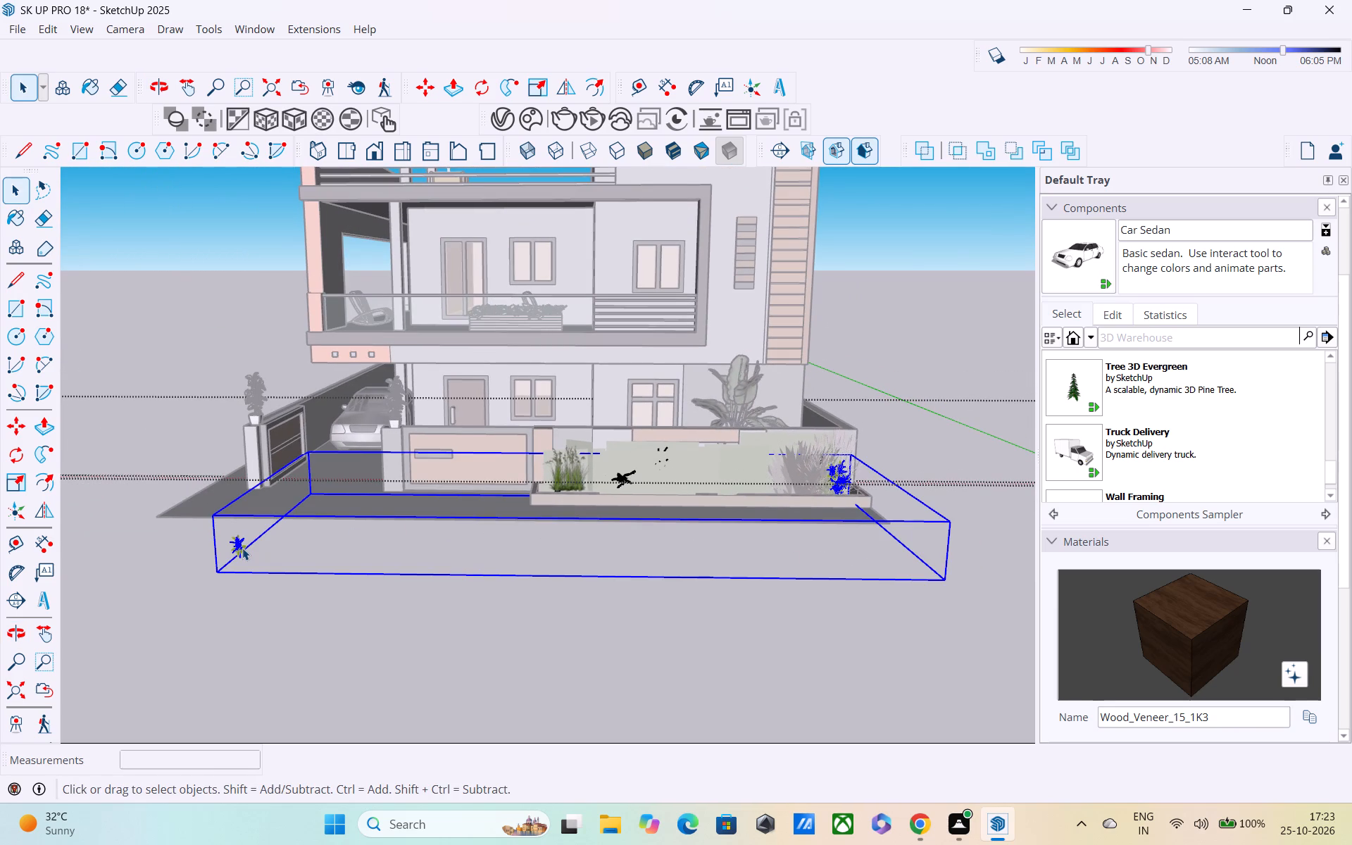
double_click(241, 548)
key("m")
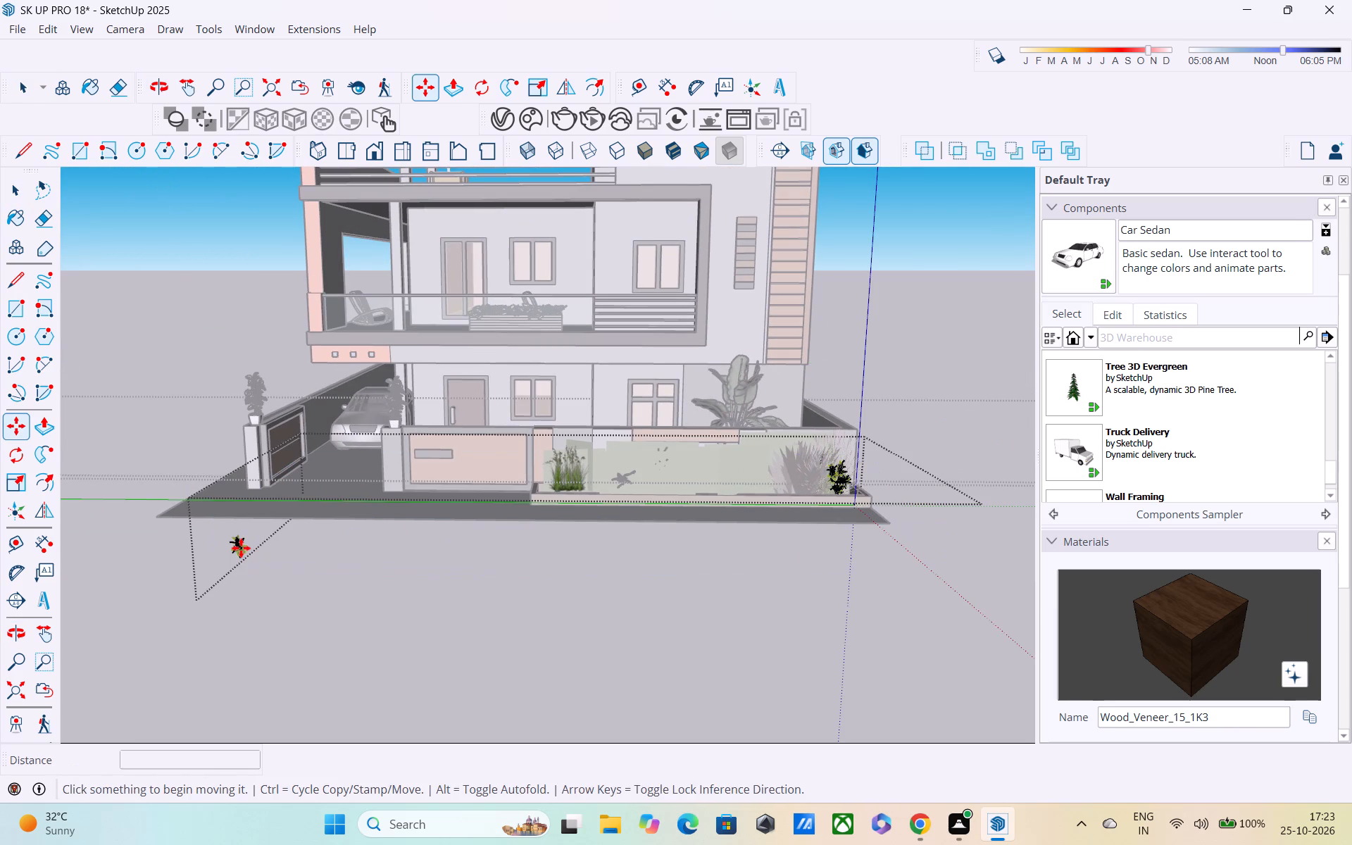
left_click(240, 548)
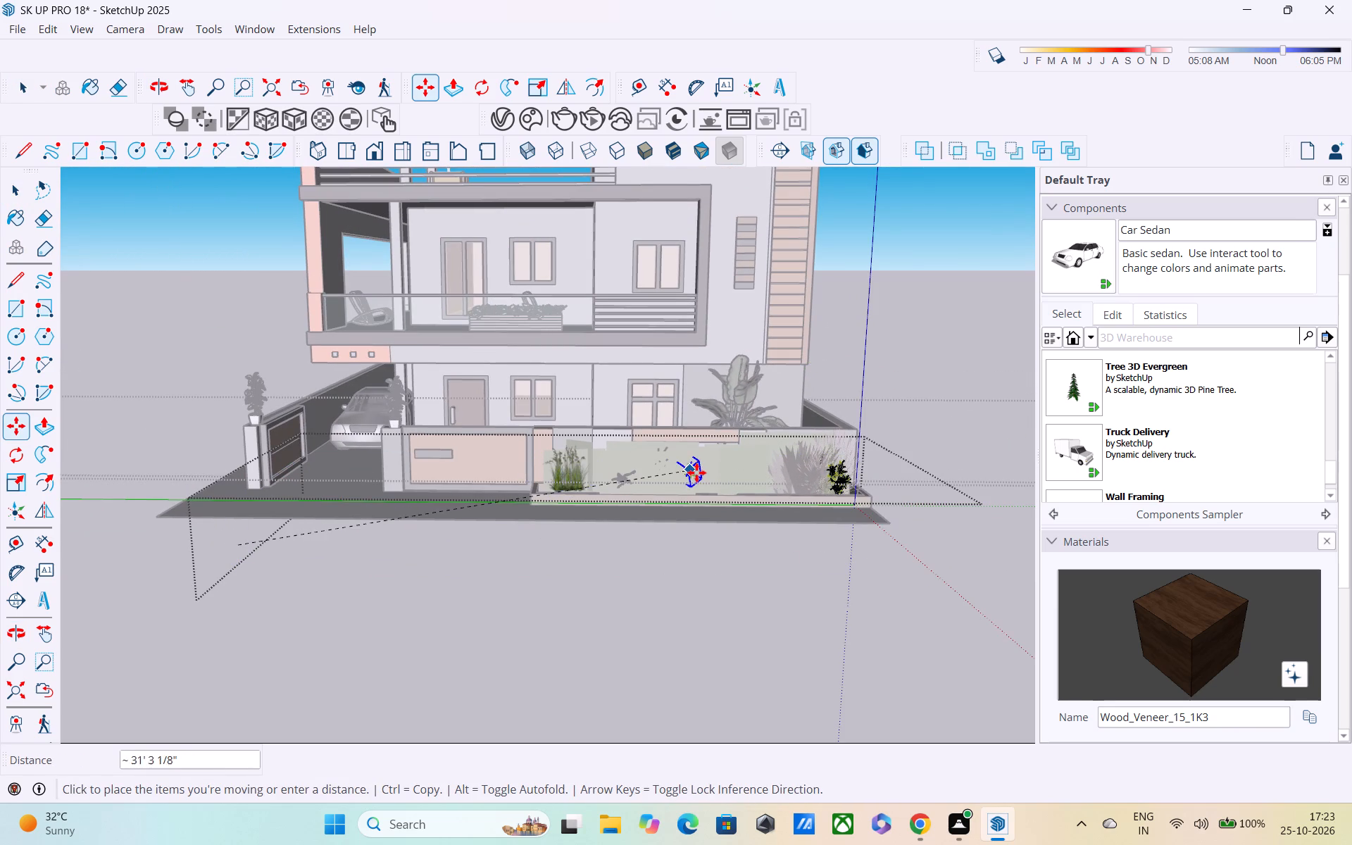
left_click(701, 481)
key("space")
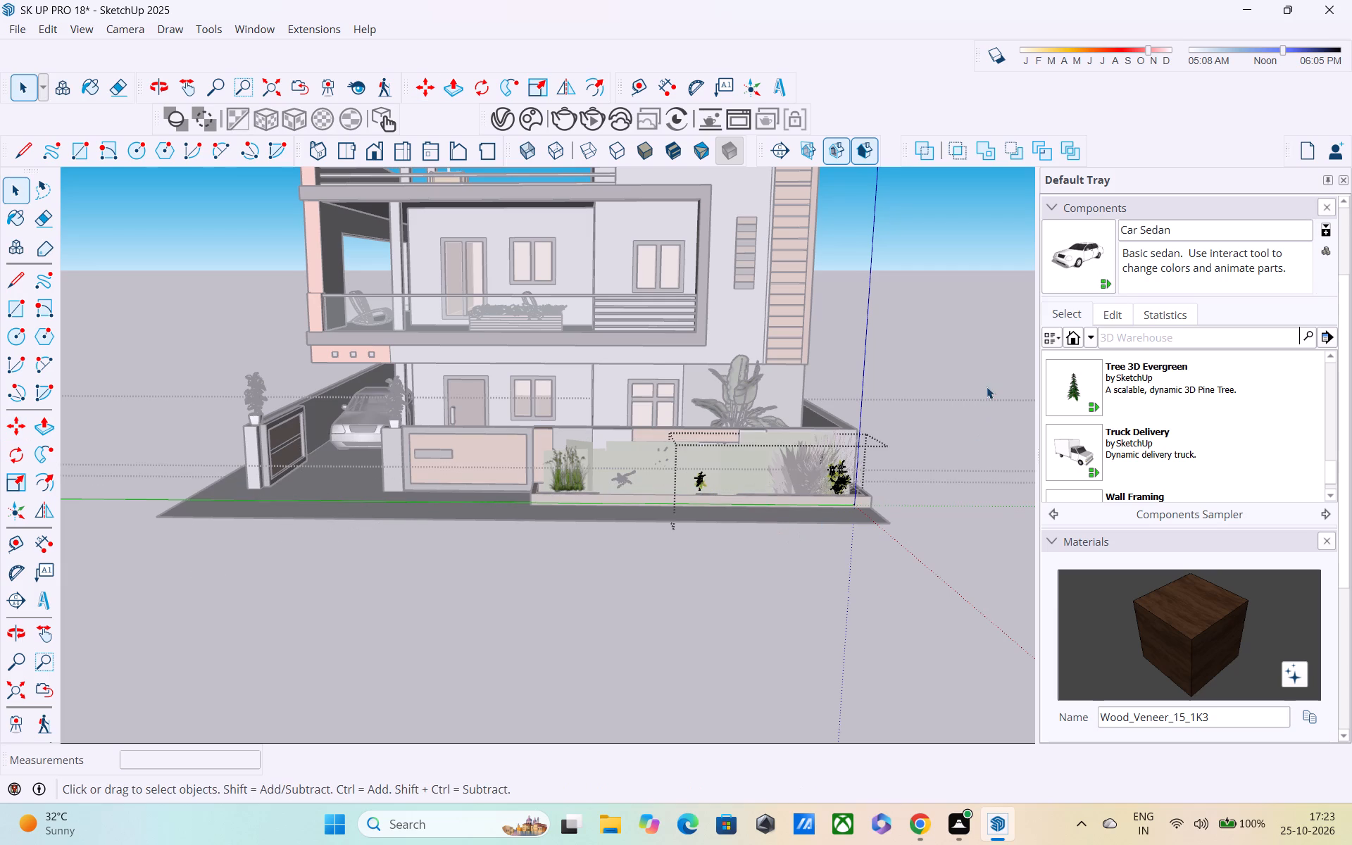
left_click(987, 385)
scroll(921, 461, "up", 1)
left_click(927, 361)
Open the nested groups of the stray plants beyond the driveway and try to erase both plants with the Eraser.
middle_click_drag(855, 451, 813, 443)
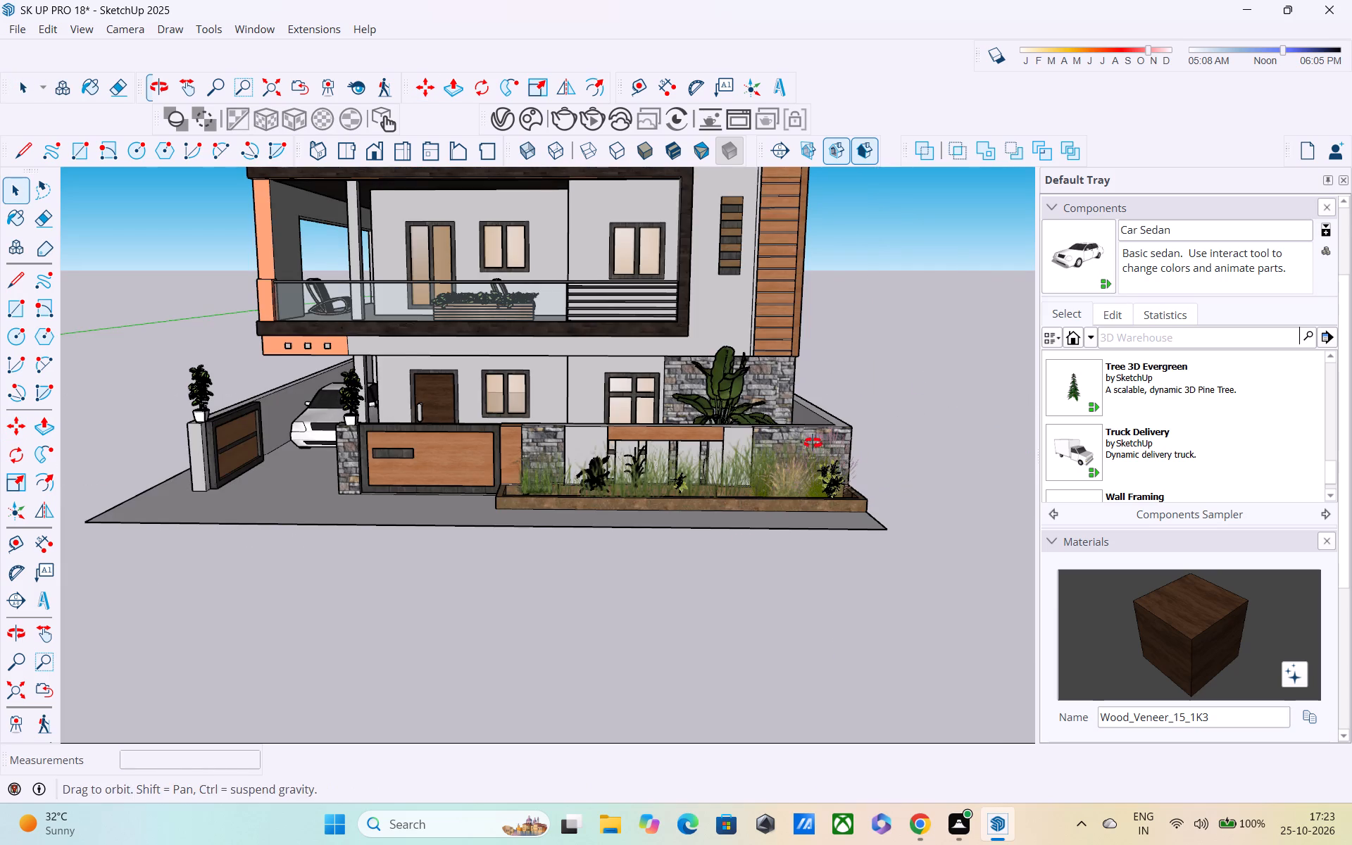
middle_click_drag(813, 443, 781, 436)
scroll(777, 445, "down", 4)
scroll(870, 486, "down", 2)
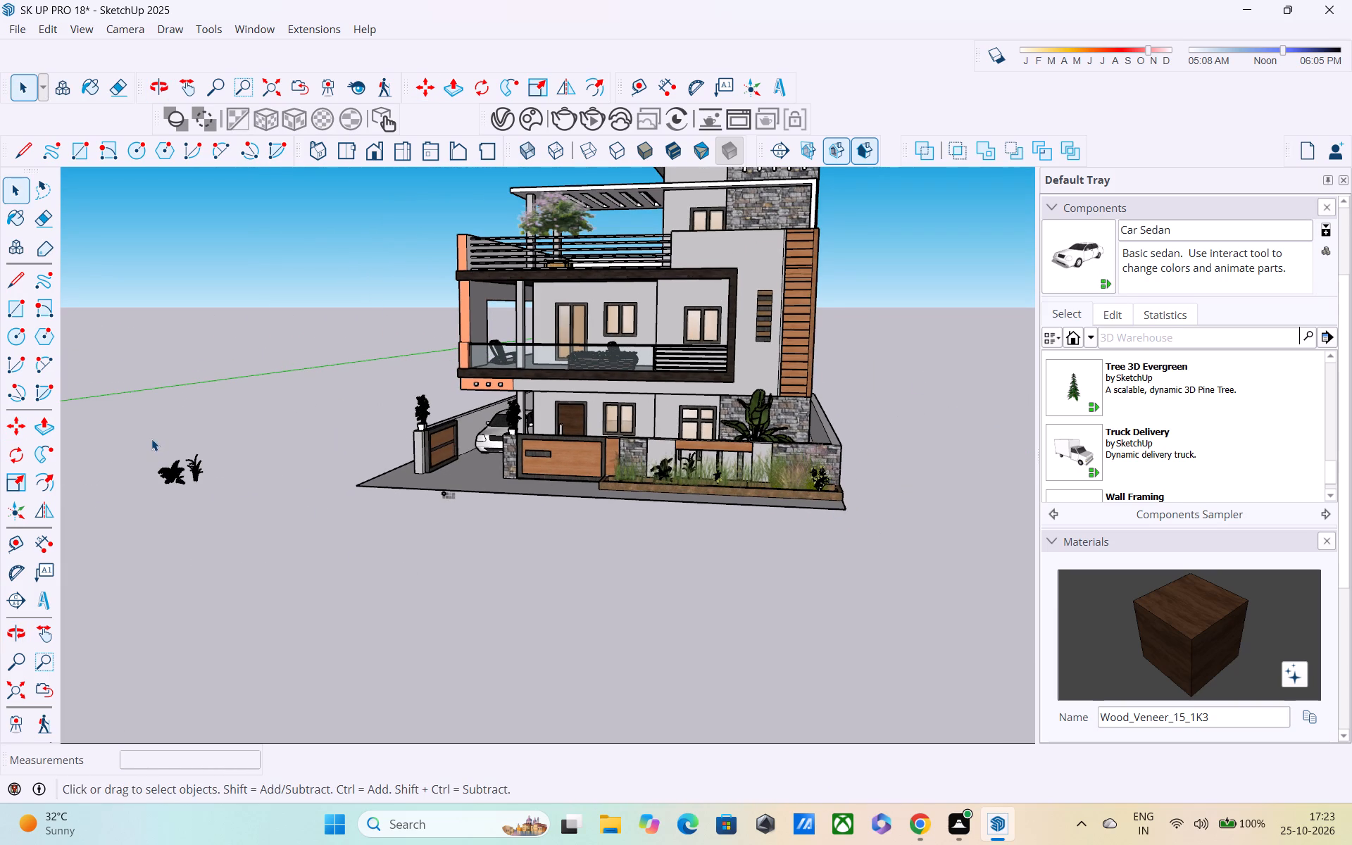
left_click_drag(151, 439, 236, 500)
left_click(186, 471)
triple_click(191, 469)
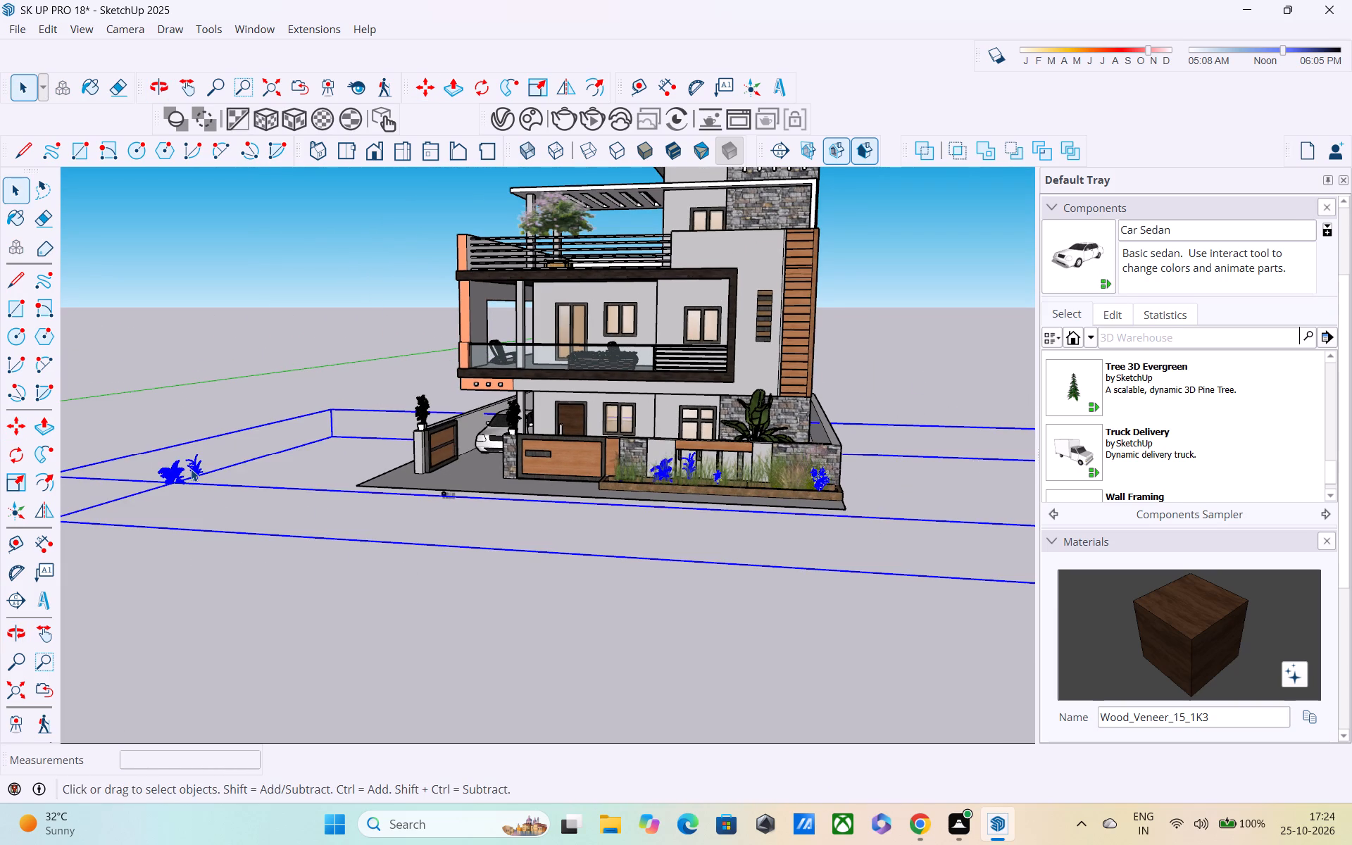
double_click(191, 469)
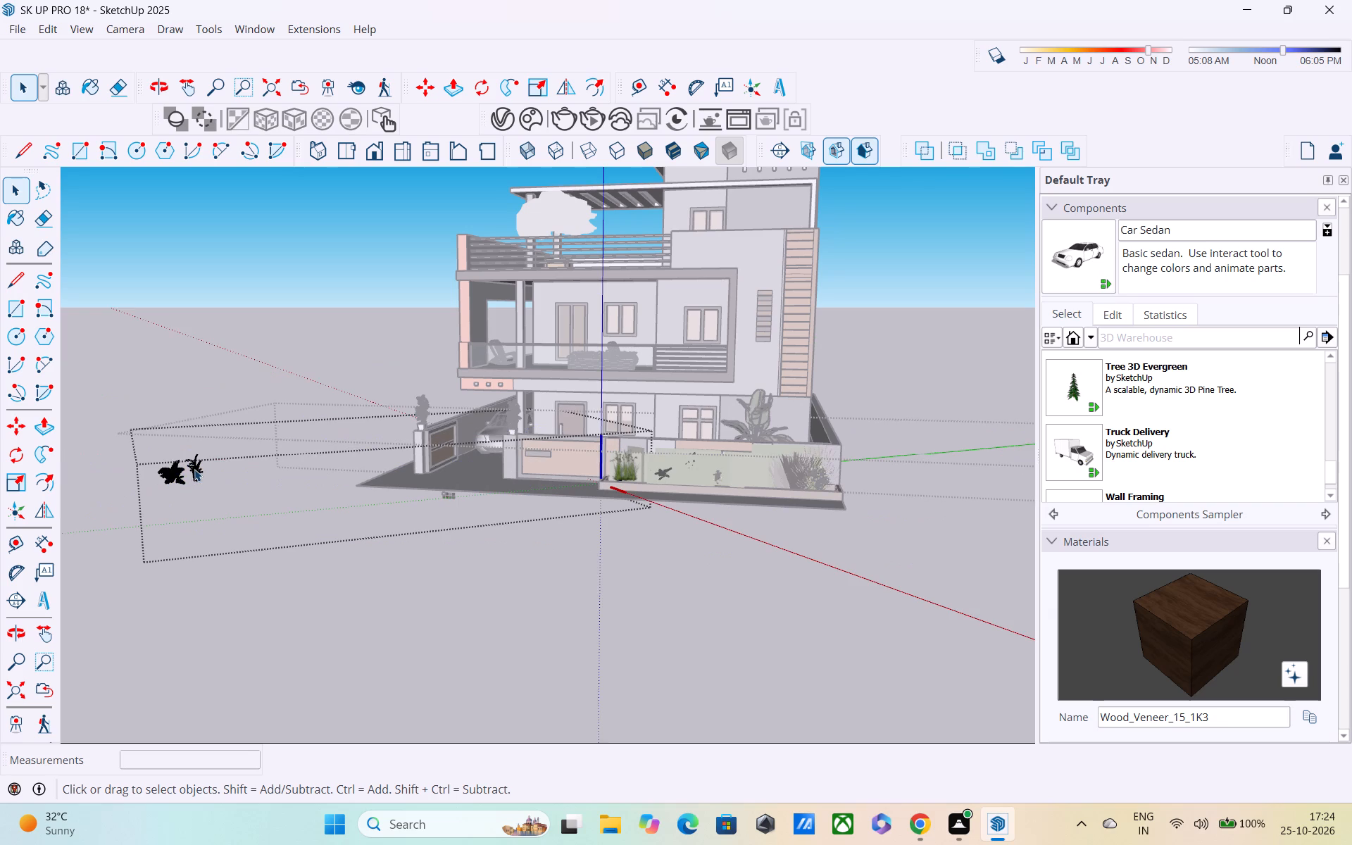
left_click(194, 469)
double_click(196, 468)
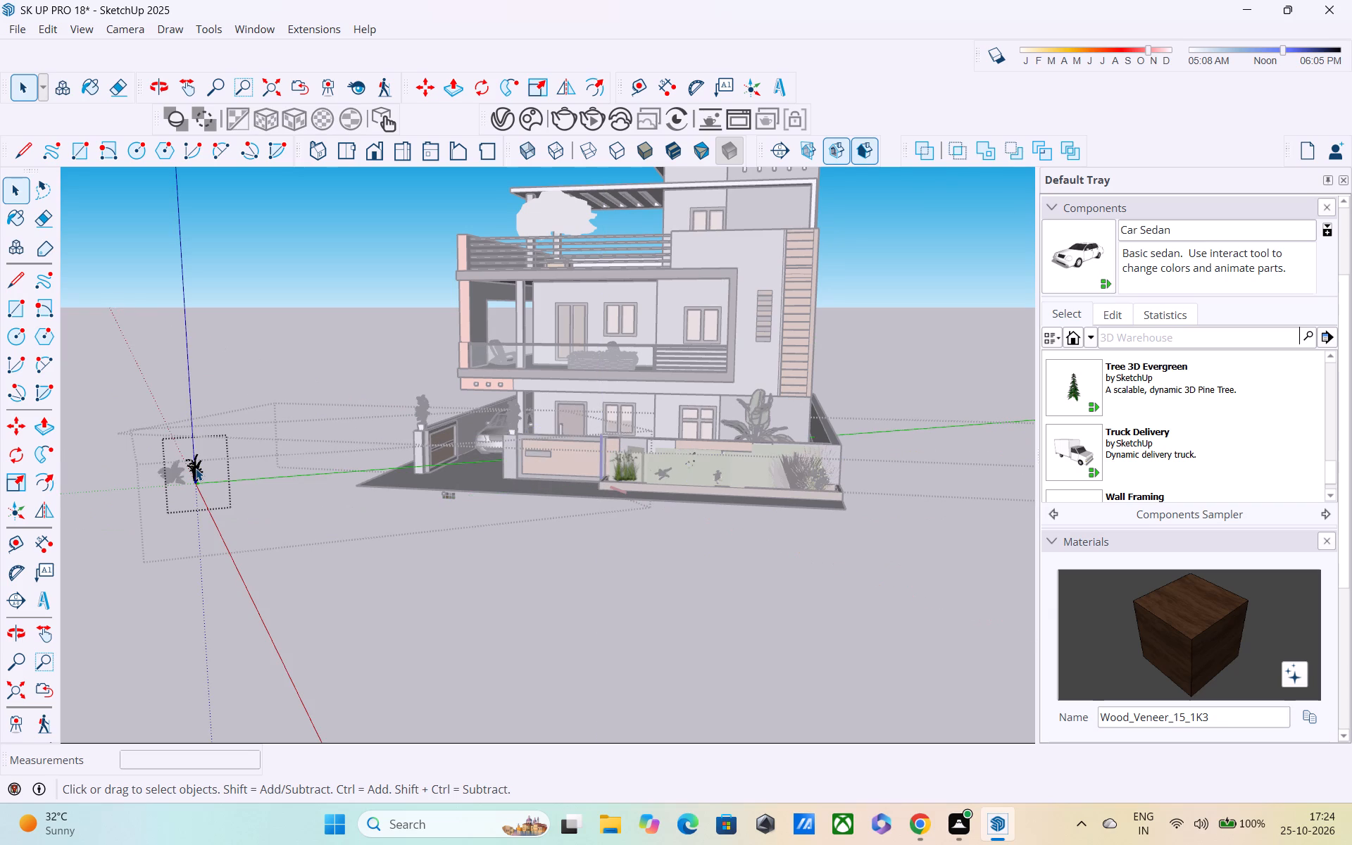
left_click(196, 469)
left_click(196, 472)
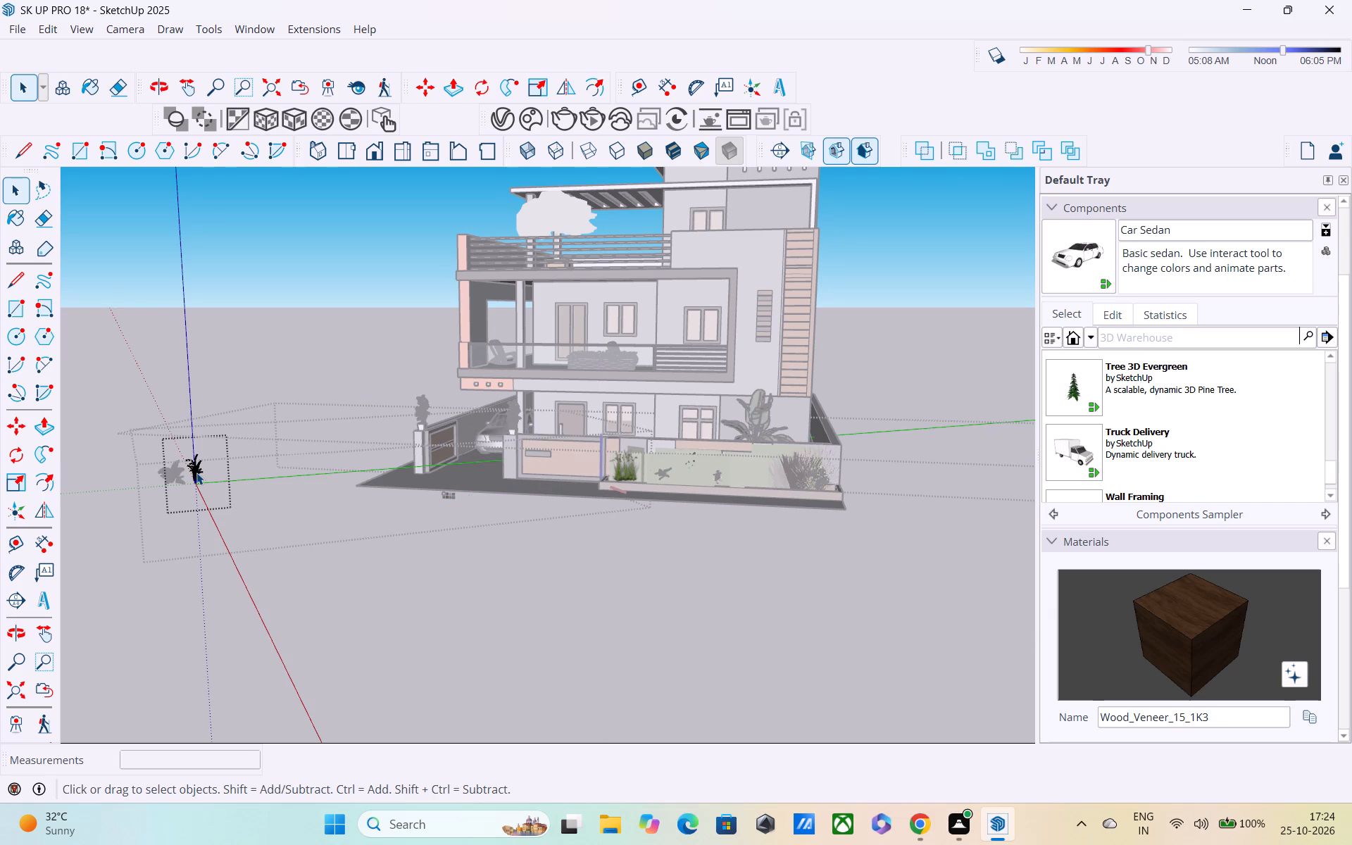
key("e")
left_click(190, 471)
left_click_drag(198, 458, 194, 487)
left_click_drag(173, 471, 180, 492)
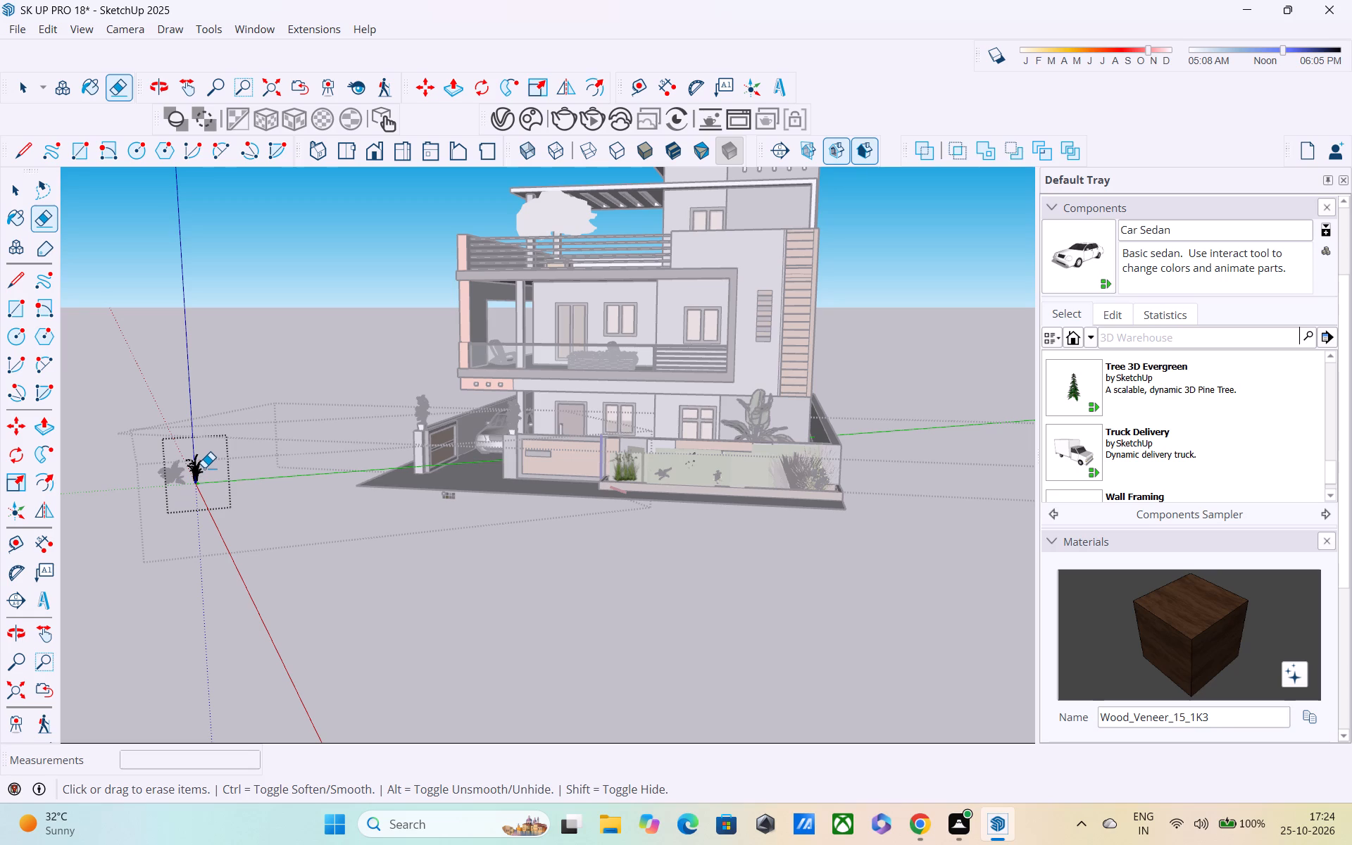
Delete the two plant groups that include the stray plants beyond the driveway, and leave group editing.
key("space")
left_click(188, 460)
double_click(195, 467)
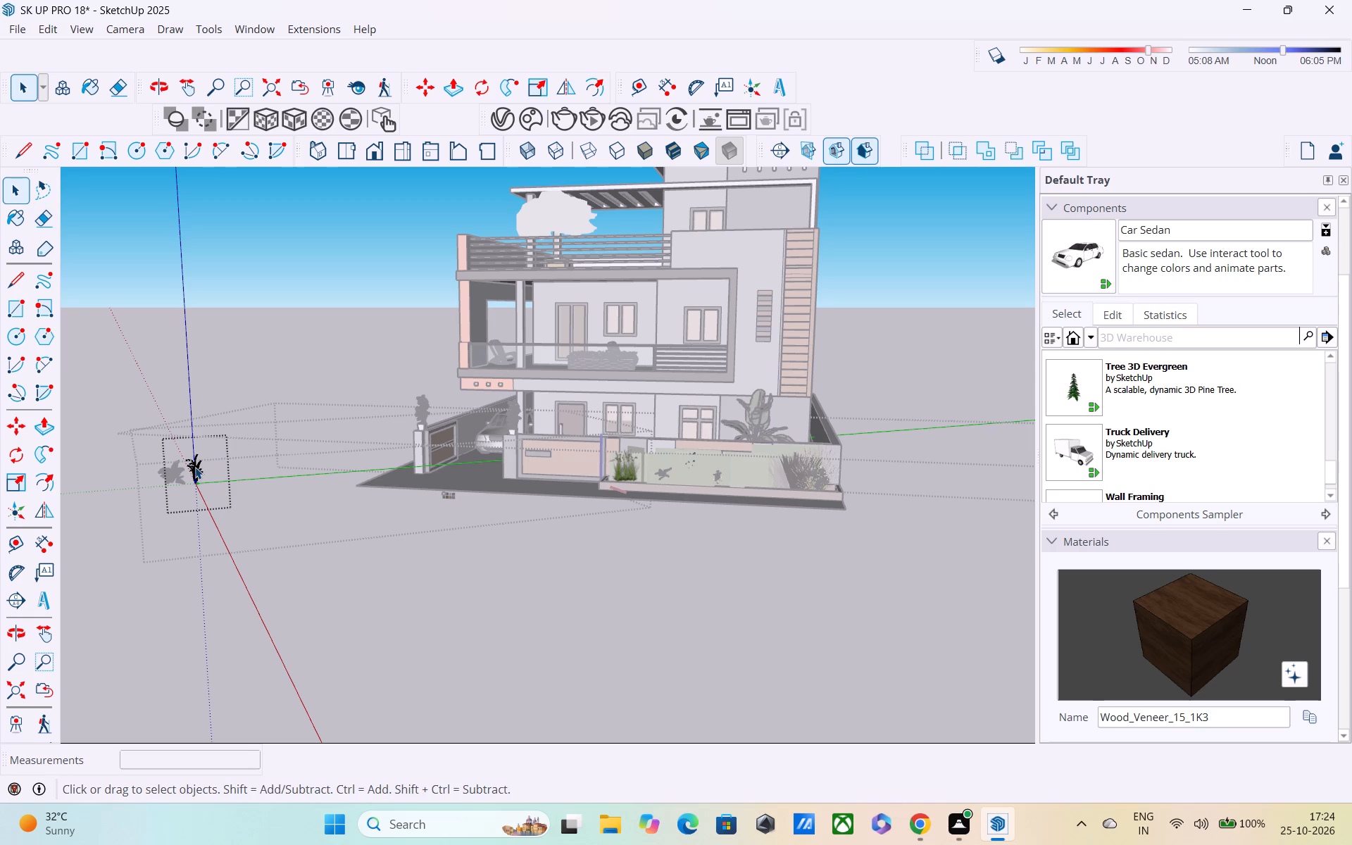
left_click(171, 469)
left_click(357, 569)
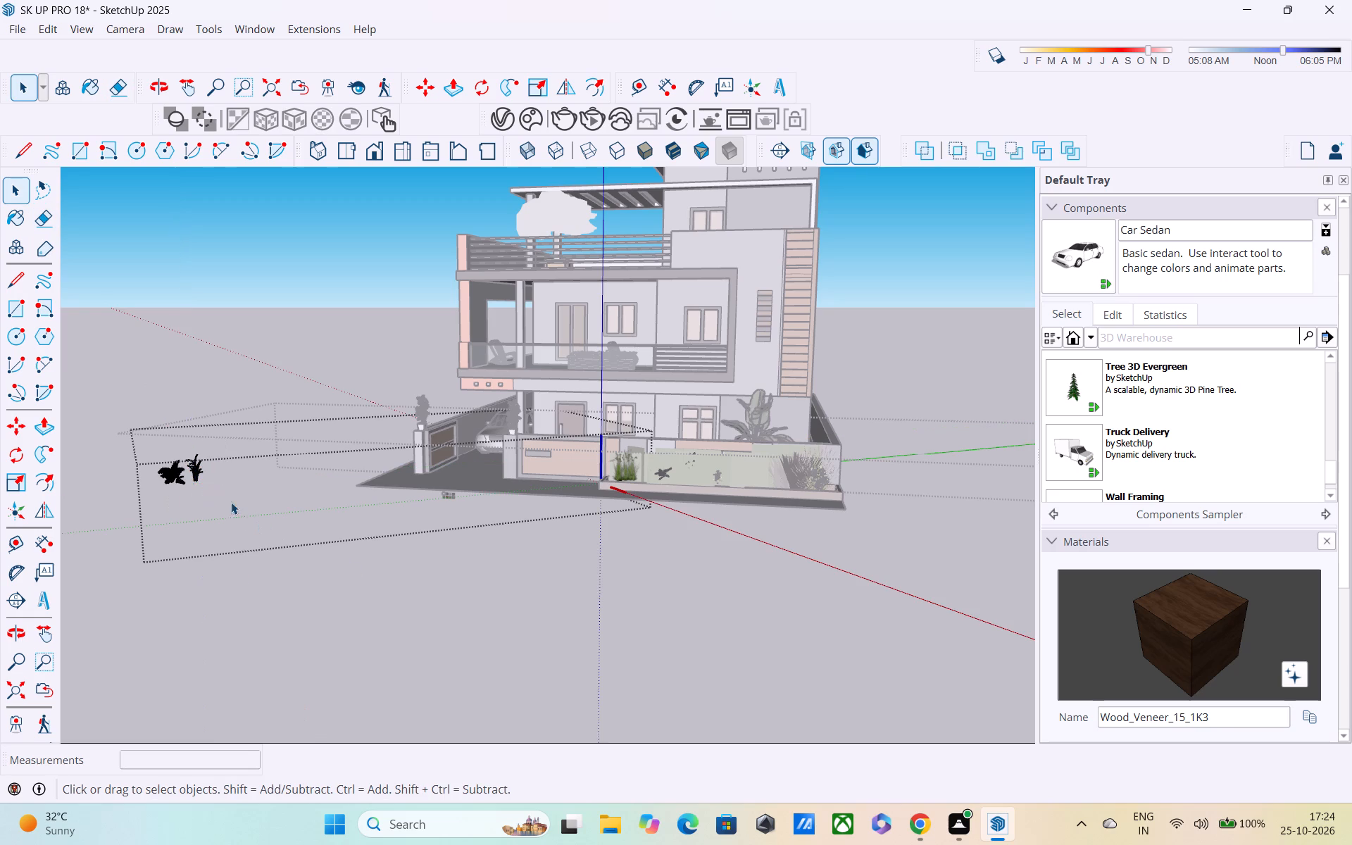
left_click(193, 470)
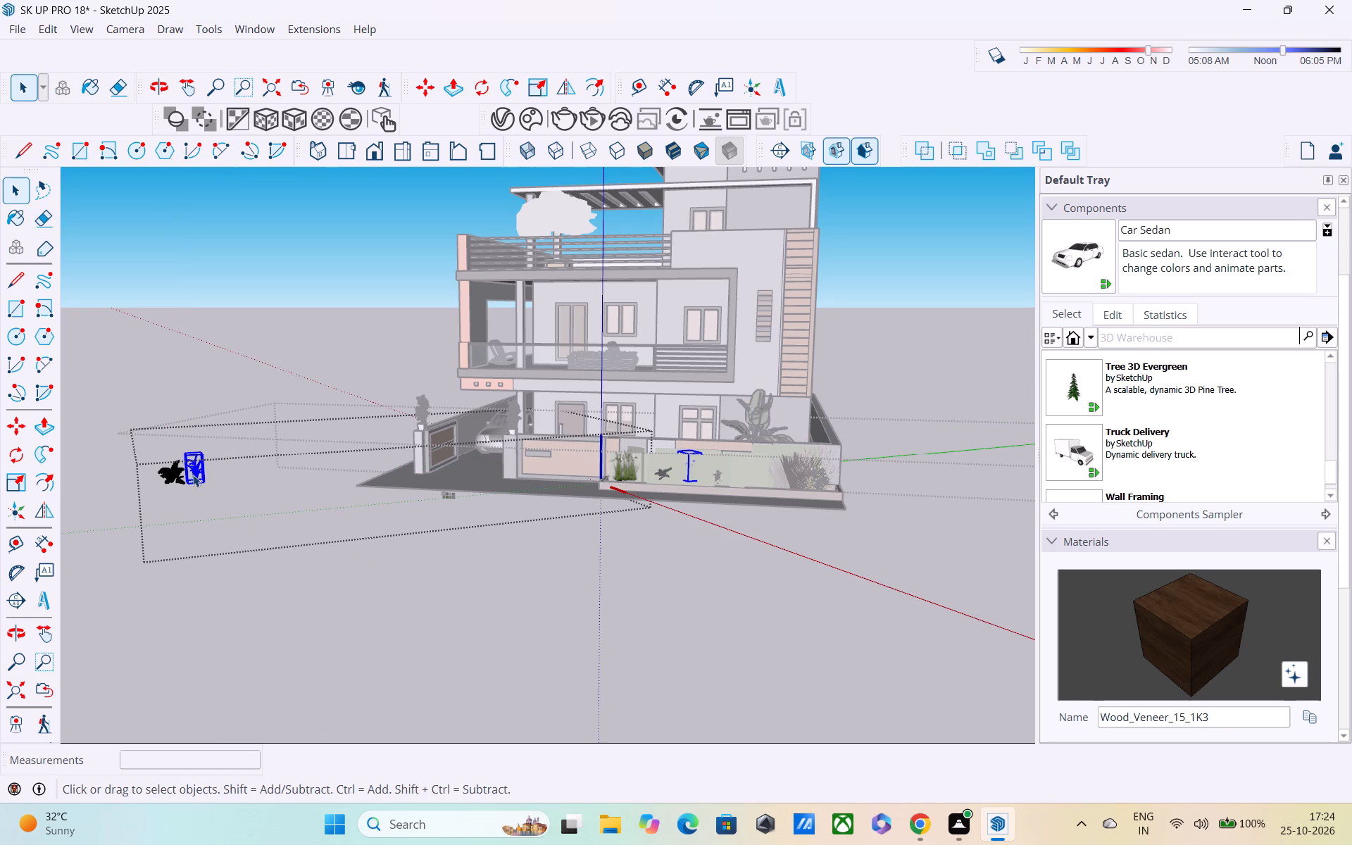
key("Delete")
left_click(168, 472)
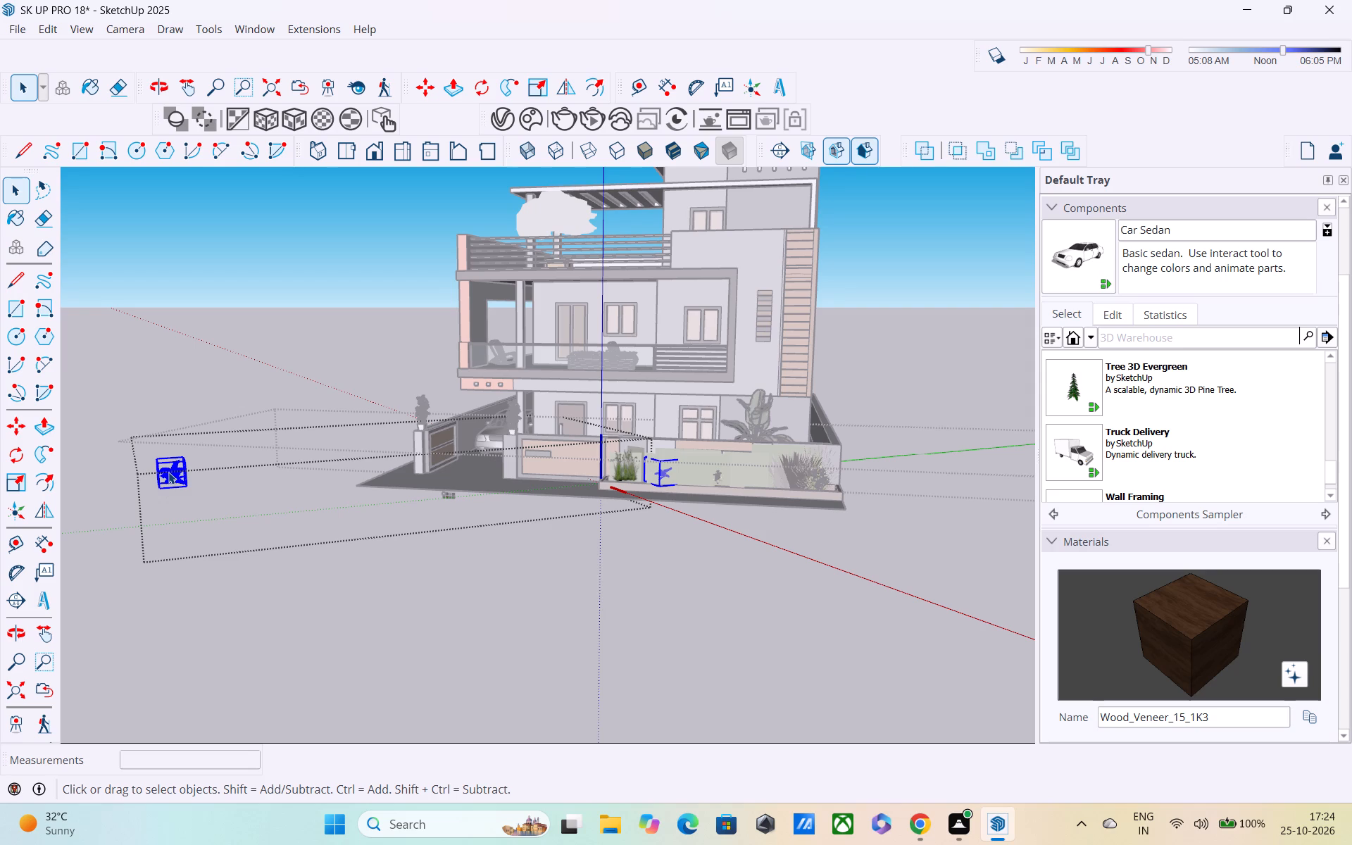
key("F12")
key("Delete")
key("space")
left_click(415, 577)
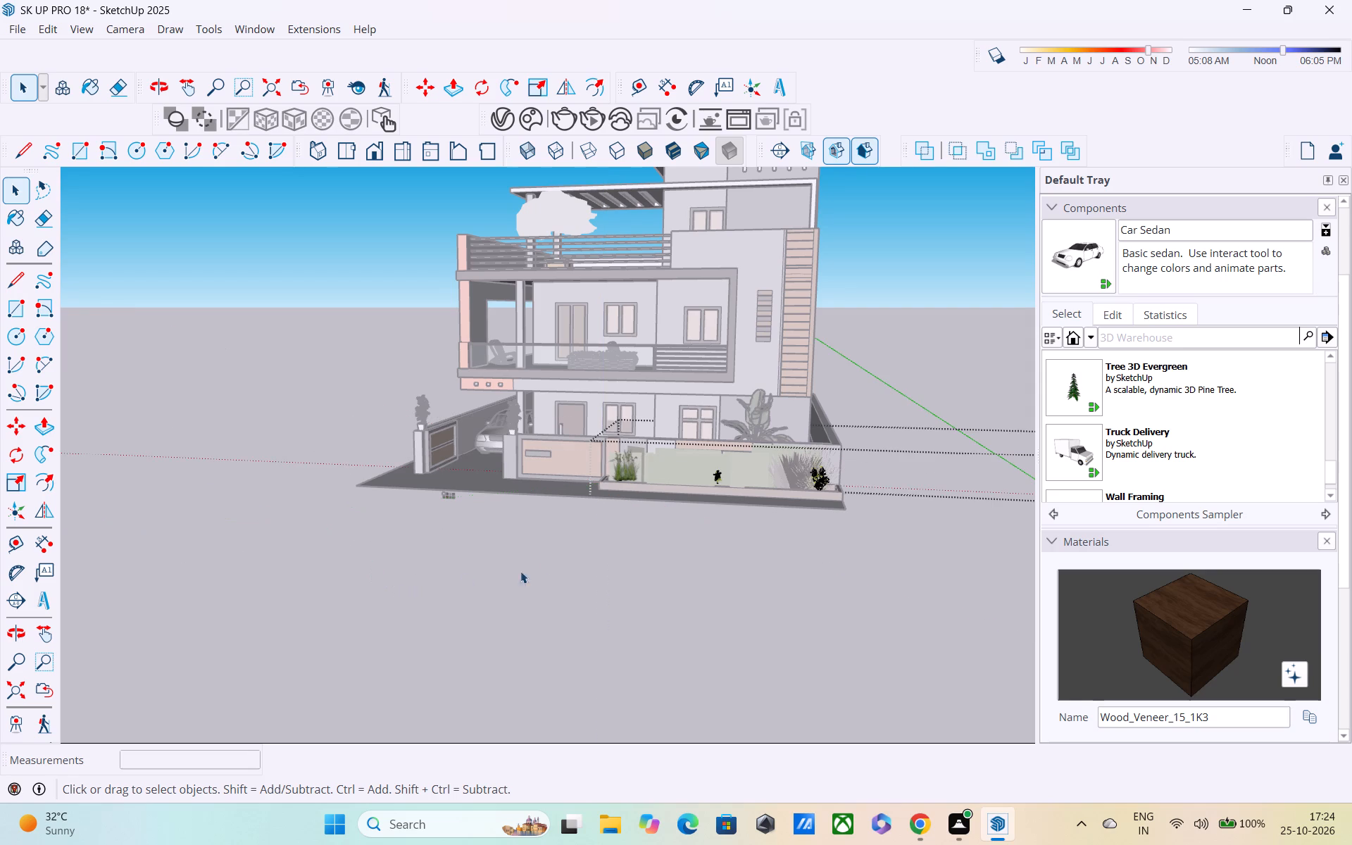
left_click(659, 556)
Delete the small leftover model lying on the ground in front of the compound.
middle_click_drag(689, 561, 582, 548)
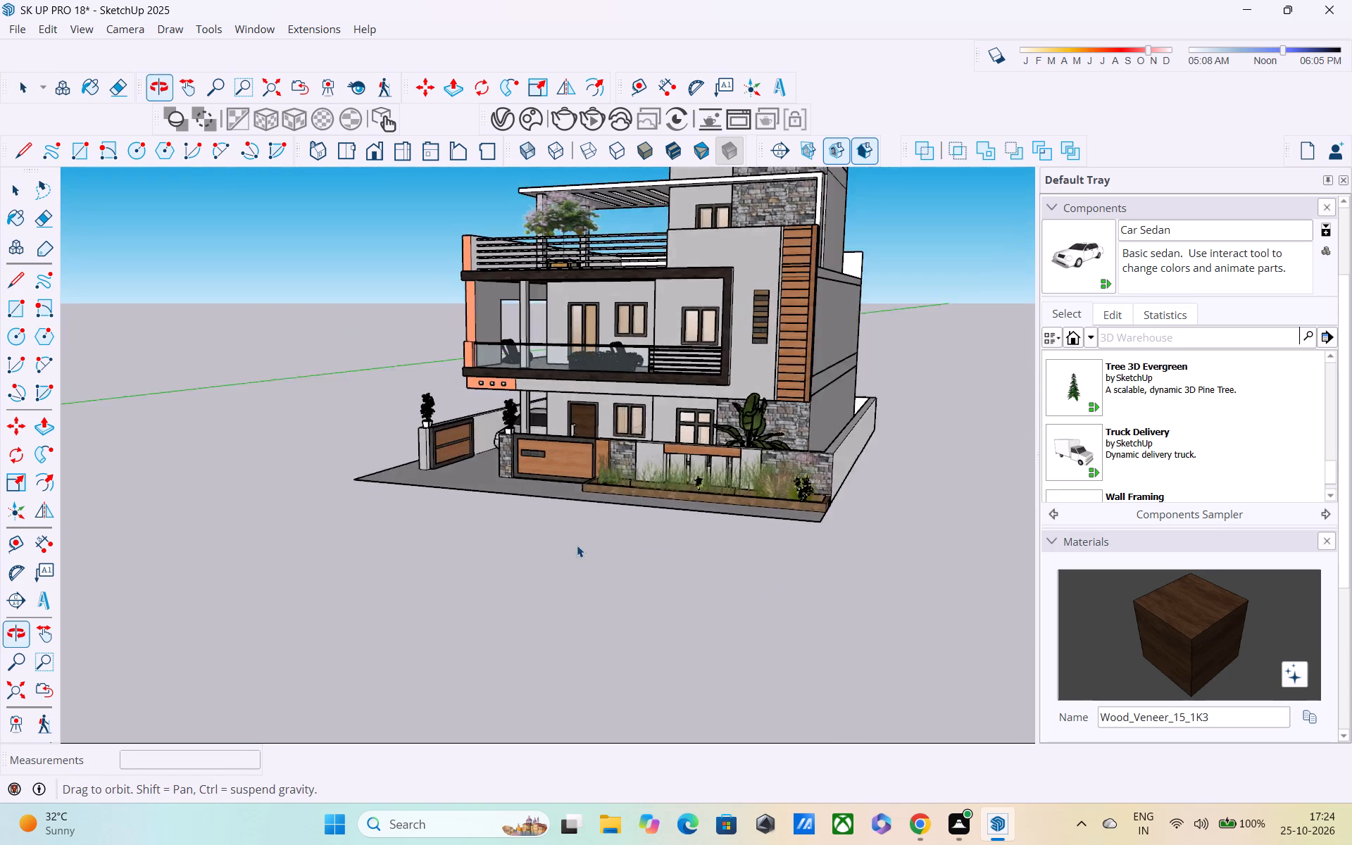
middle_click_drag(585, 554, 676, 565)
scroll(660, 556, "down", 3)
middle_click_drag(519, 556, 736, 511)
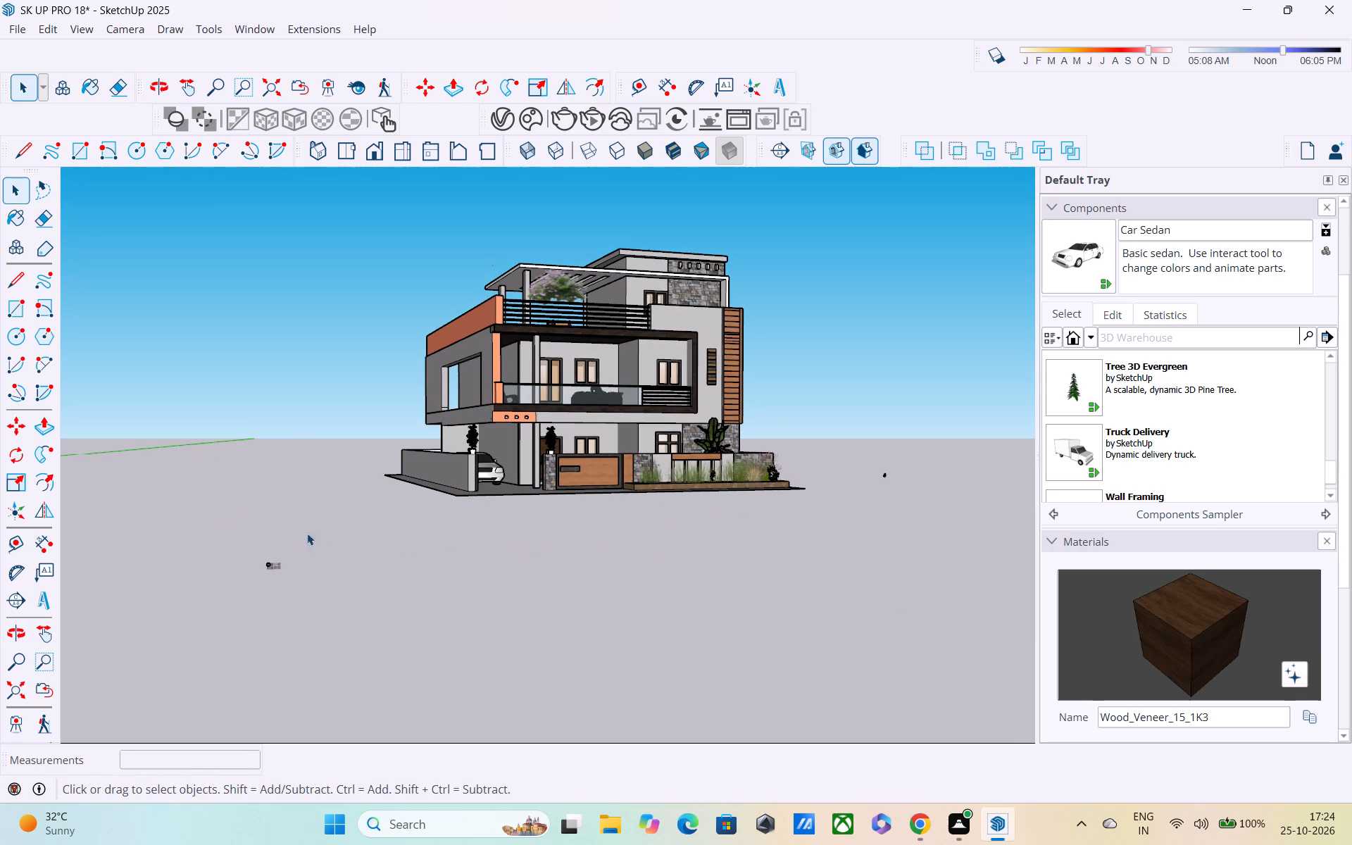
left_click_drag(220, 532, 324, 613)
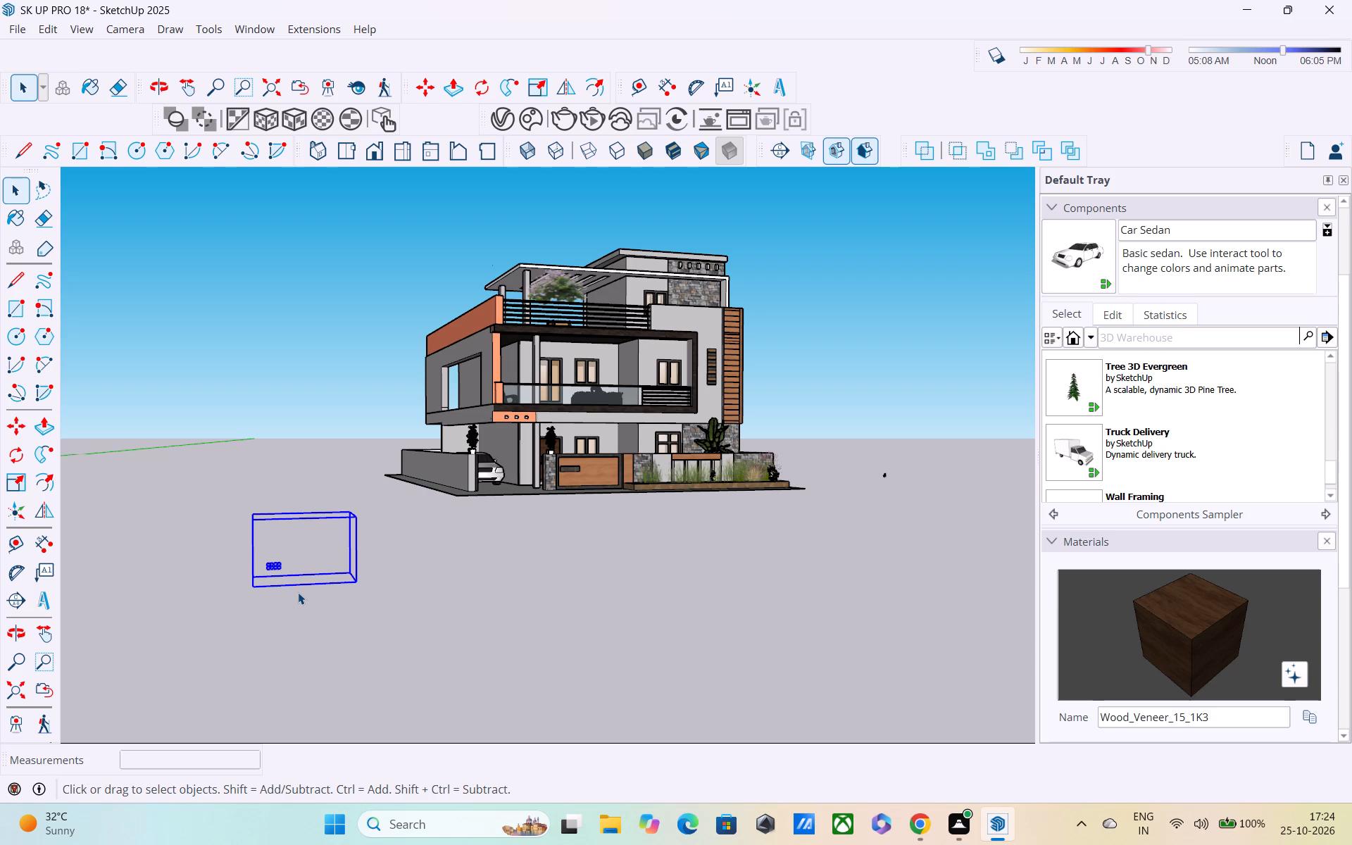
key("Delete")
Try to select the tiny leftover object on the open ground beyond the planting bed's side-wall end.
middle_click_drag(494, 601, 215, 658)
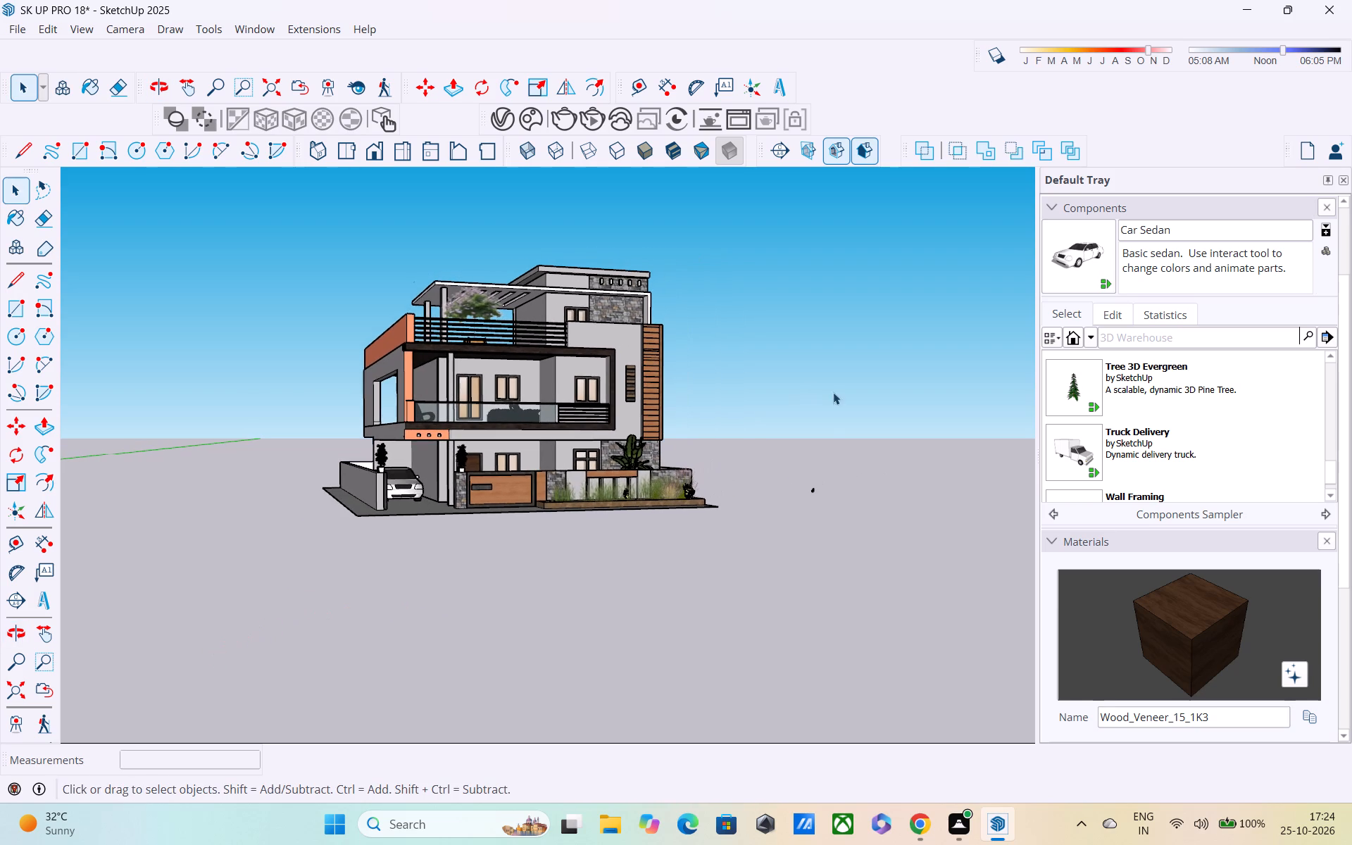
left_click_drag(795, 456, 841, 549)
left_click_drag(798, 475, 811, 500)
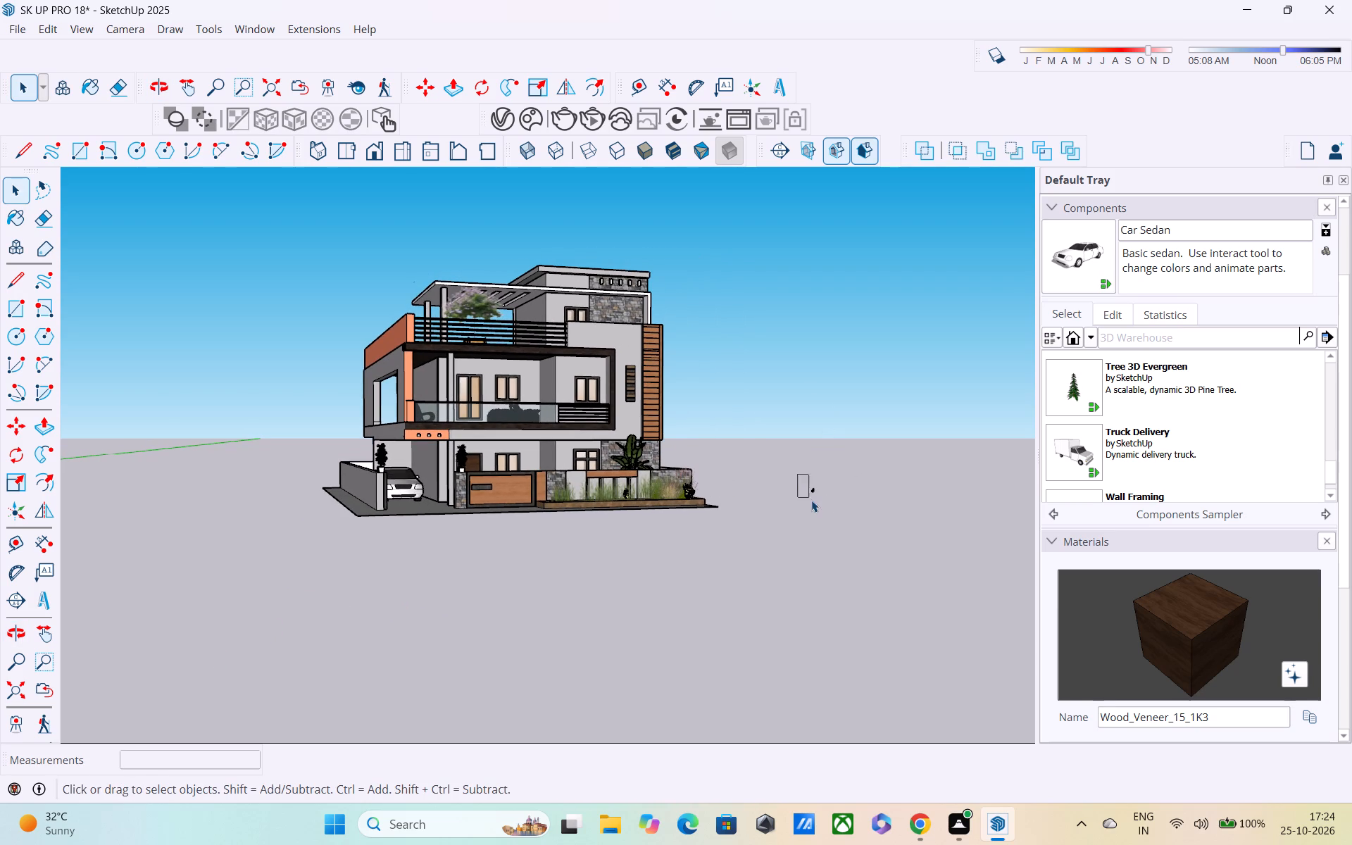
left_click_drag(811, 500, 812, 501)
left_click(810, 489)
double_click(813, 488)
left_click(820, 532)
Save the house model.
middle_click_drag(818, 499, 728, 527)
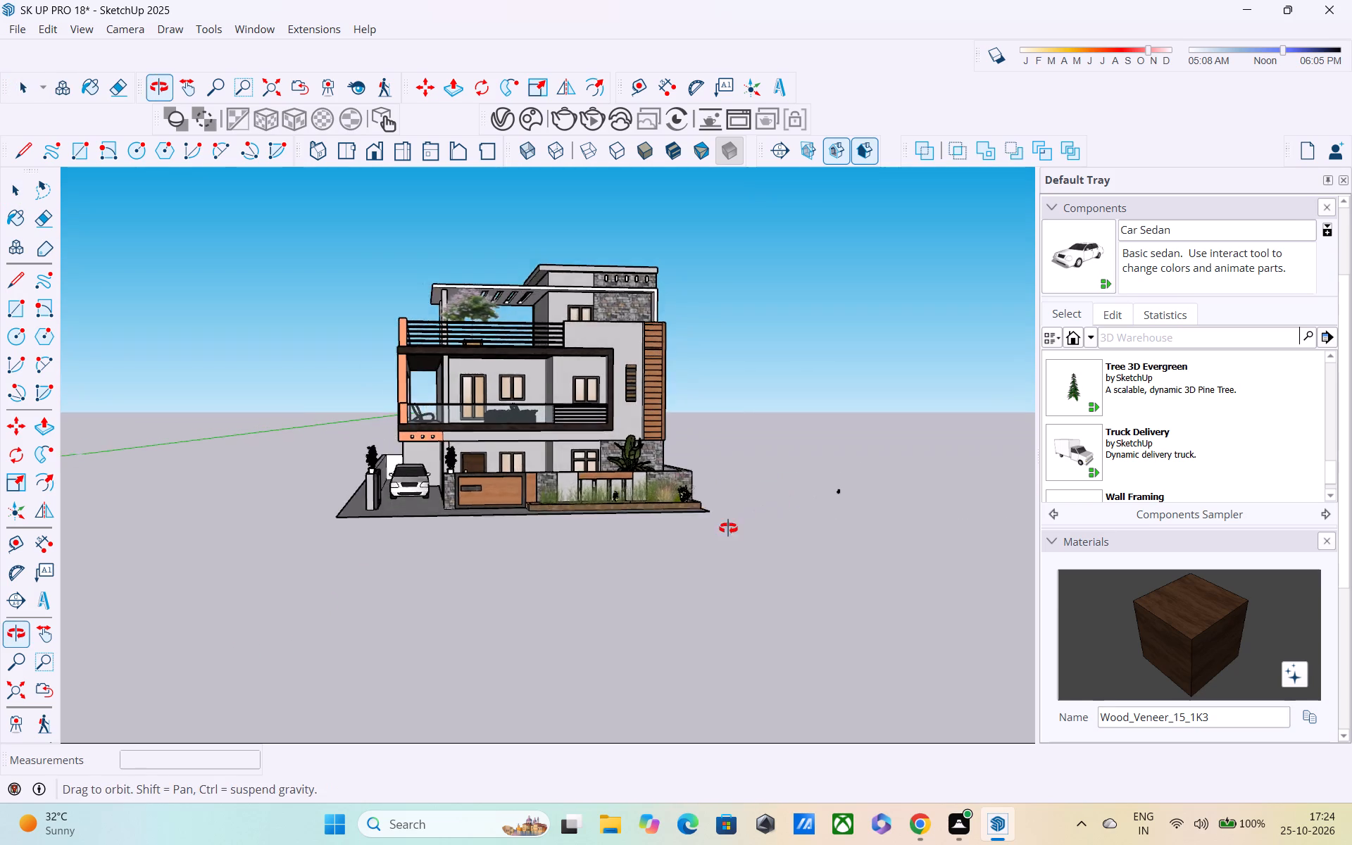
scroll(774, 509, "up", 2)
middle_click_drag(653, 545, 508, 583)
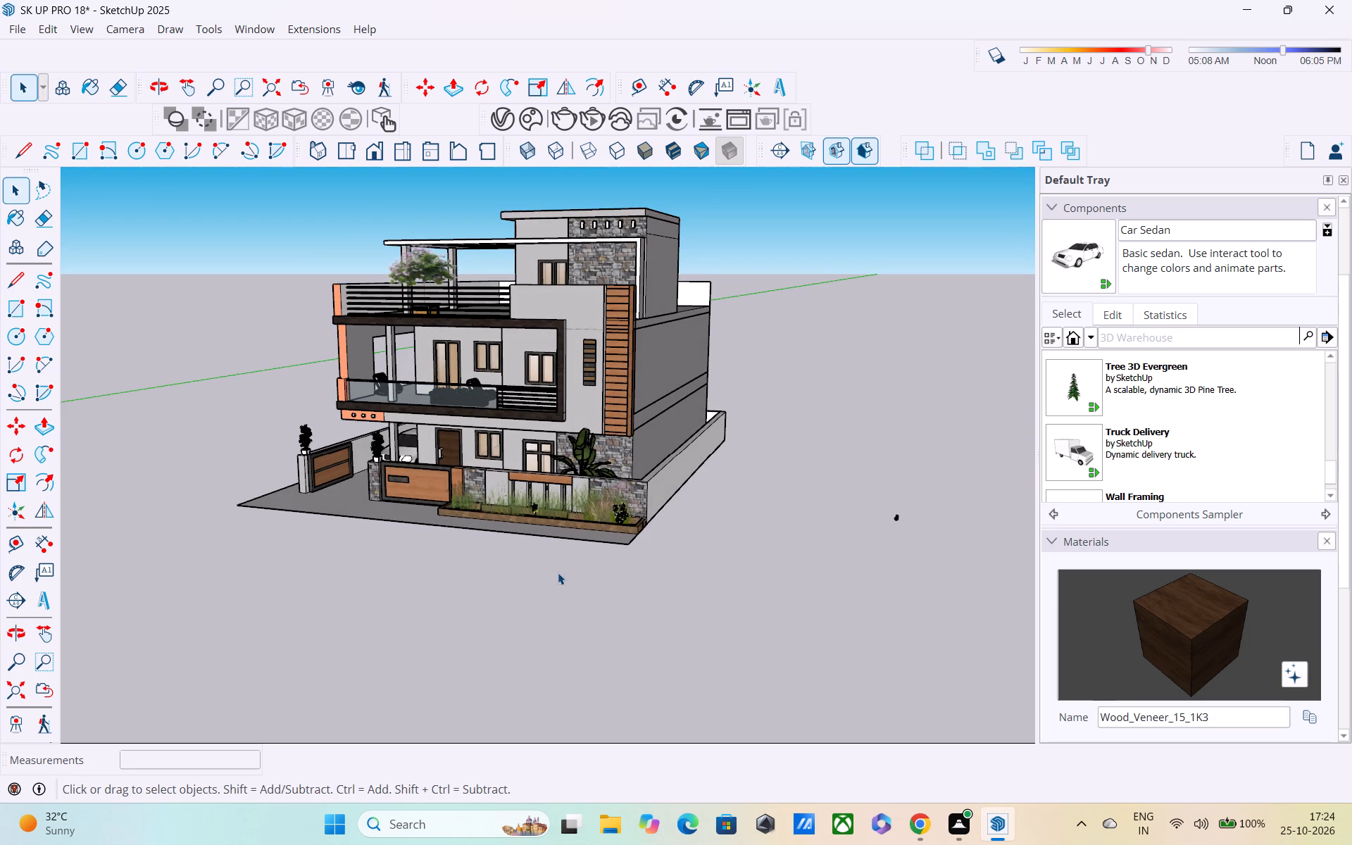
key("ctrl+s")
left_click(620, 546)
Examine the front elevation, planting bed, gate pillars and side wall from several angles.
middle_click_drag(606, 539, 720, 504)
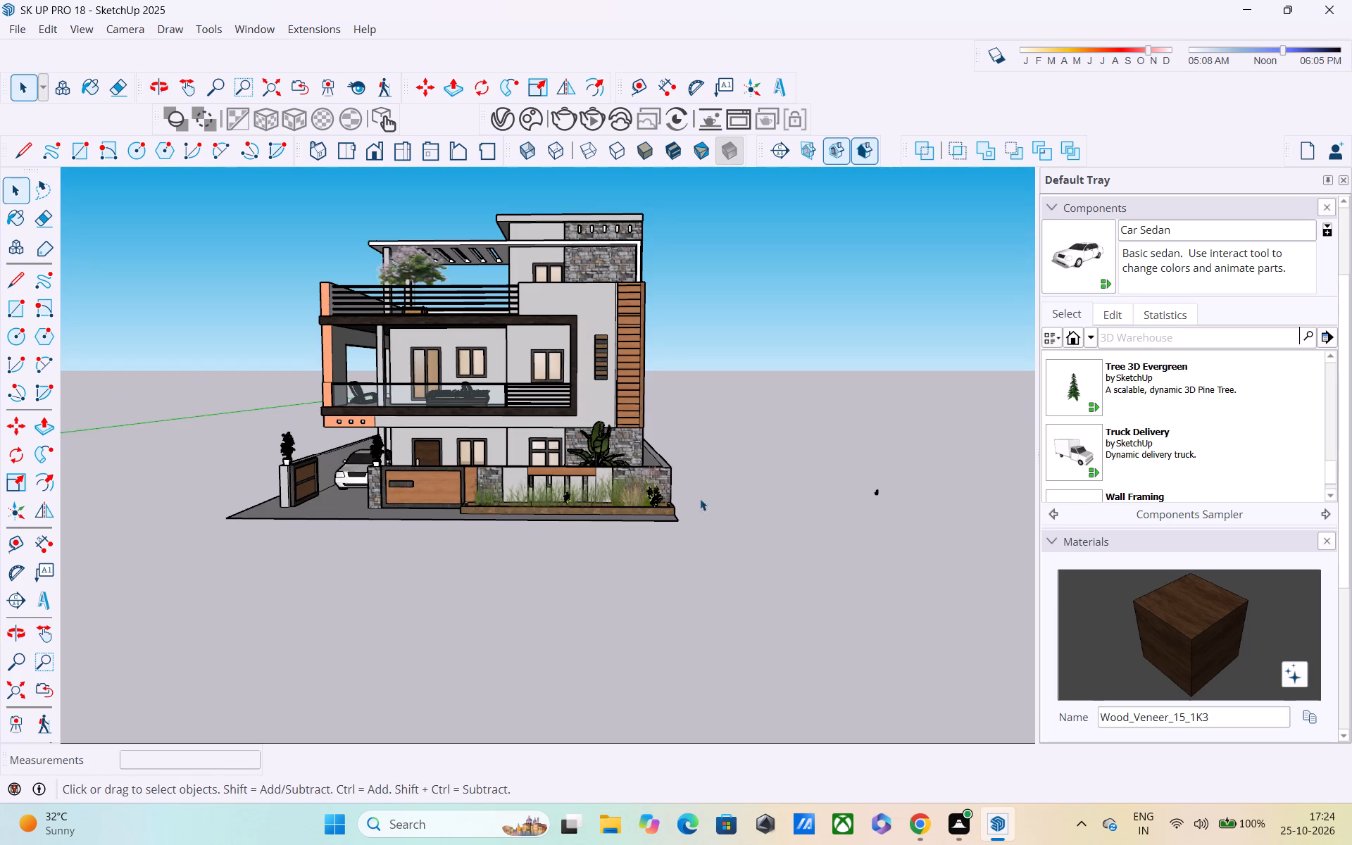
middle_click_drag(699, 499, 682, 524)
scroll(657, 511, "up", 3)
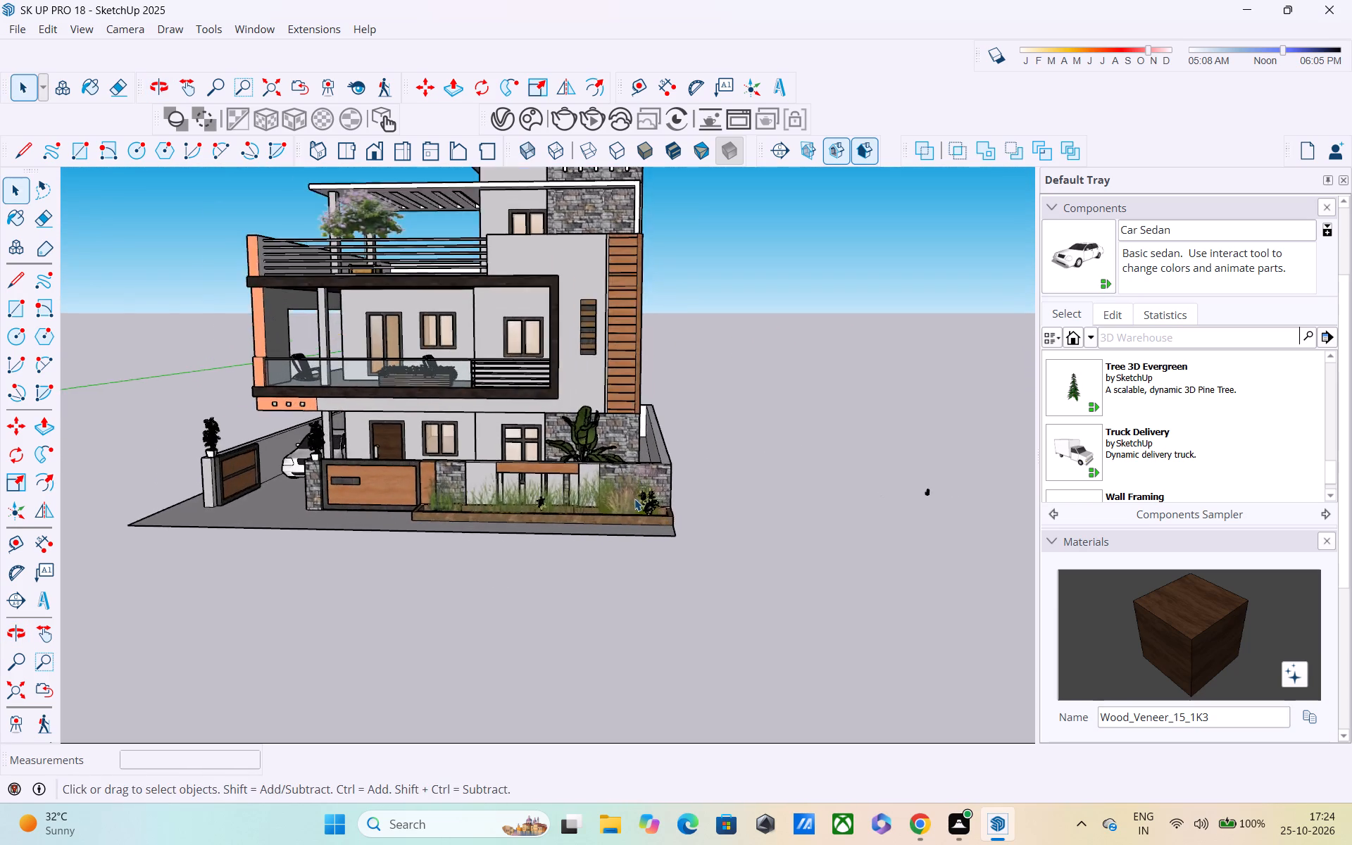
scroll(634, 499, "up", 2)
middle_click_drag(627, 499, 534, 494)
middle_click_drag(536, 493, 603, 456, "shift")
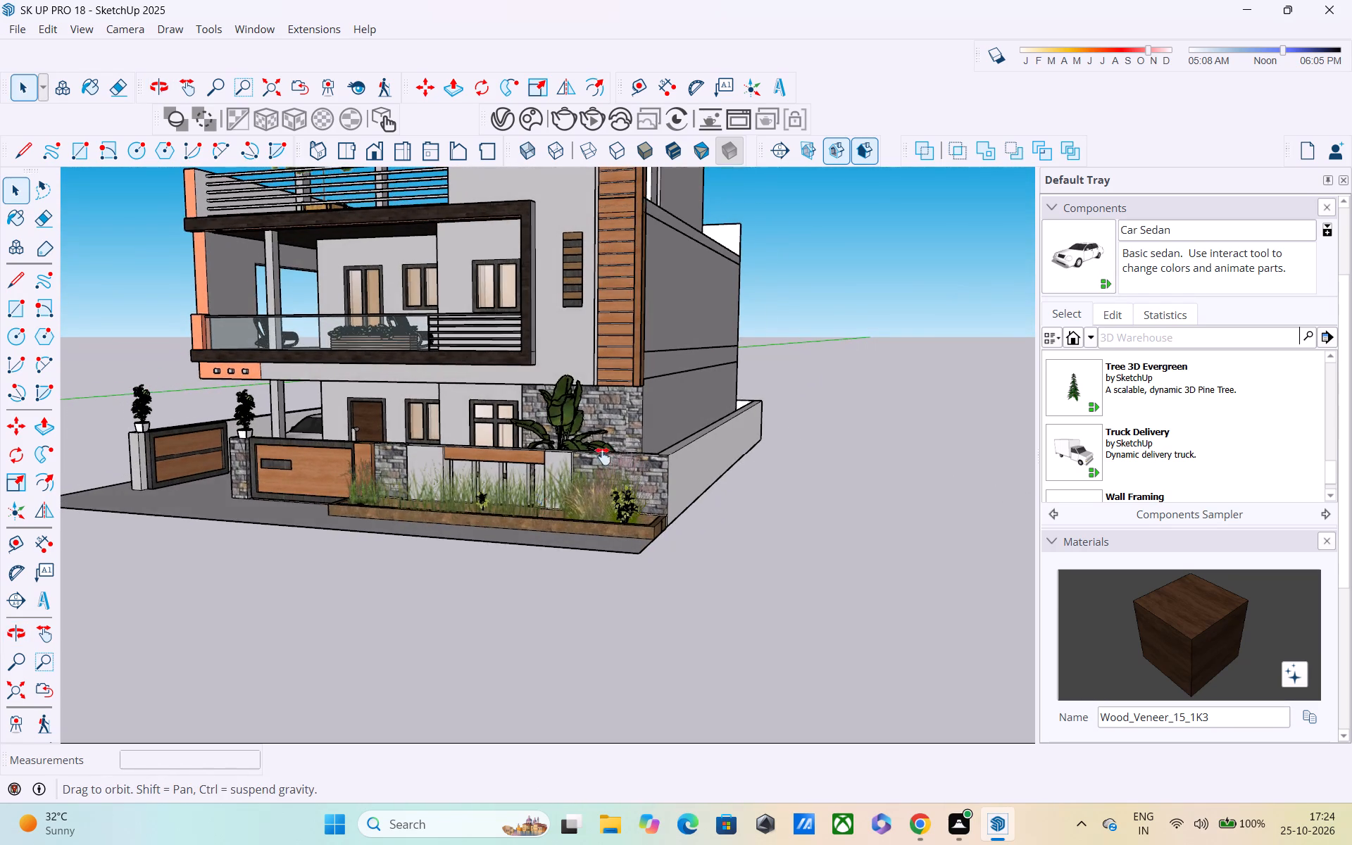
middle_click_drag(603, 456, 717, 591, "shift")
scroll(659, 549, "down", 2)
middle_click_drag(547, 551, 464, 552)
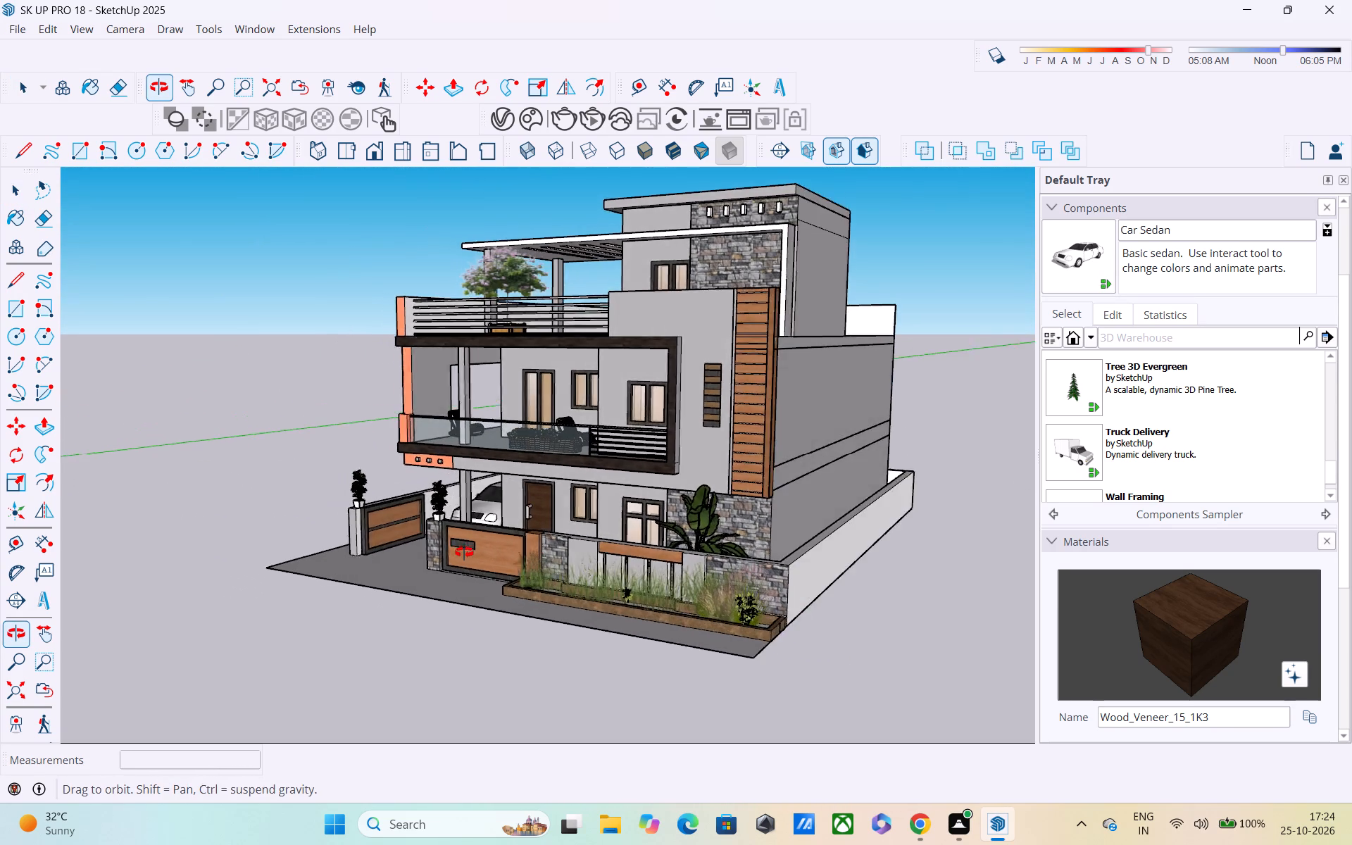
middle_click_drag(464, 552, 634, 553)
scroll(459, 542, "up", 4)
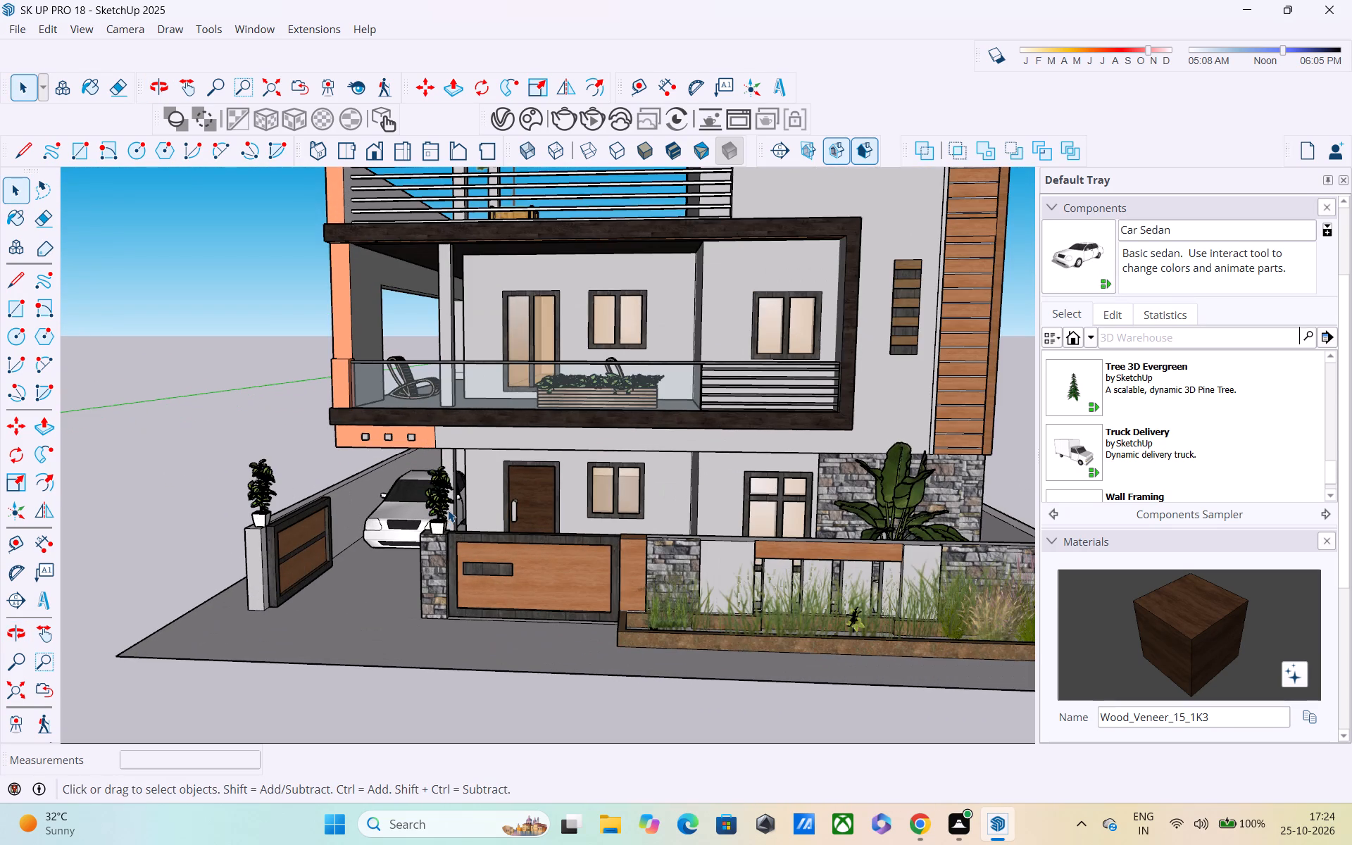
scroll(448, 510, "down", 3)
middle_click_drag(457, 522, 423, 468)
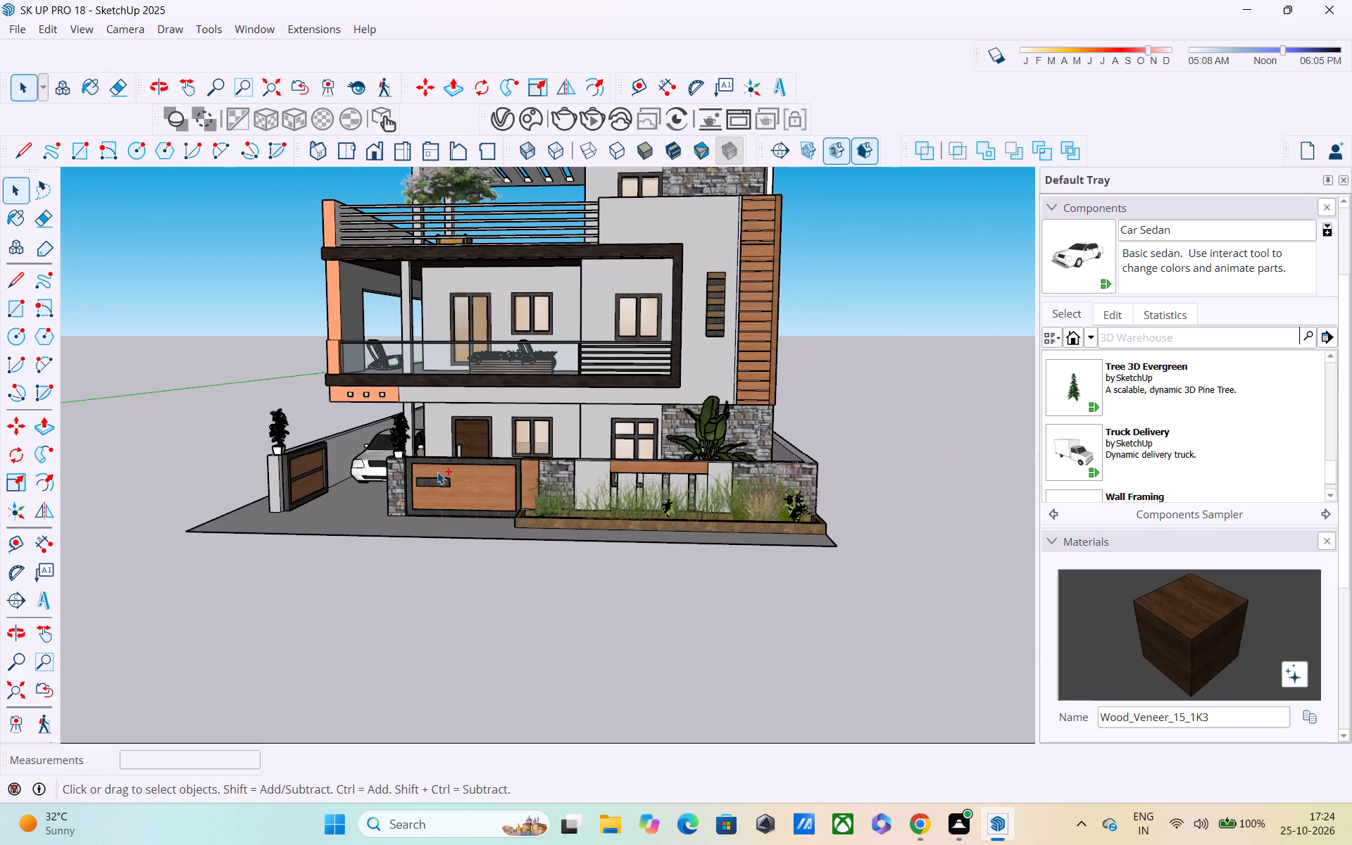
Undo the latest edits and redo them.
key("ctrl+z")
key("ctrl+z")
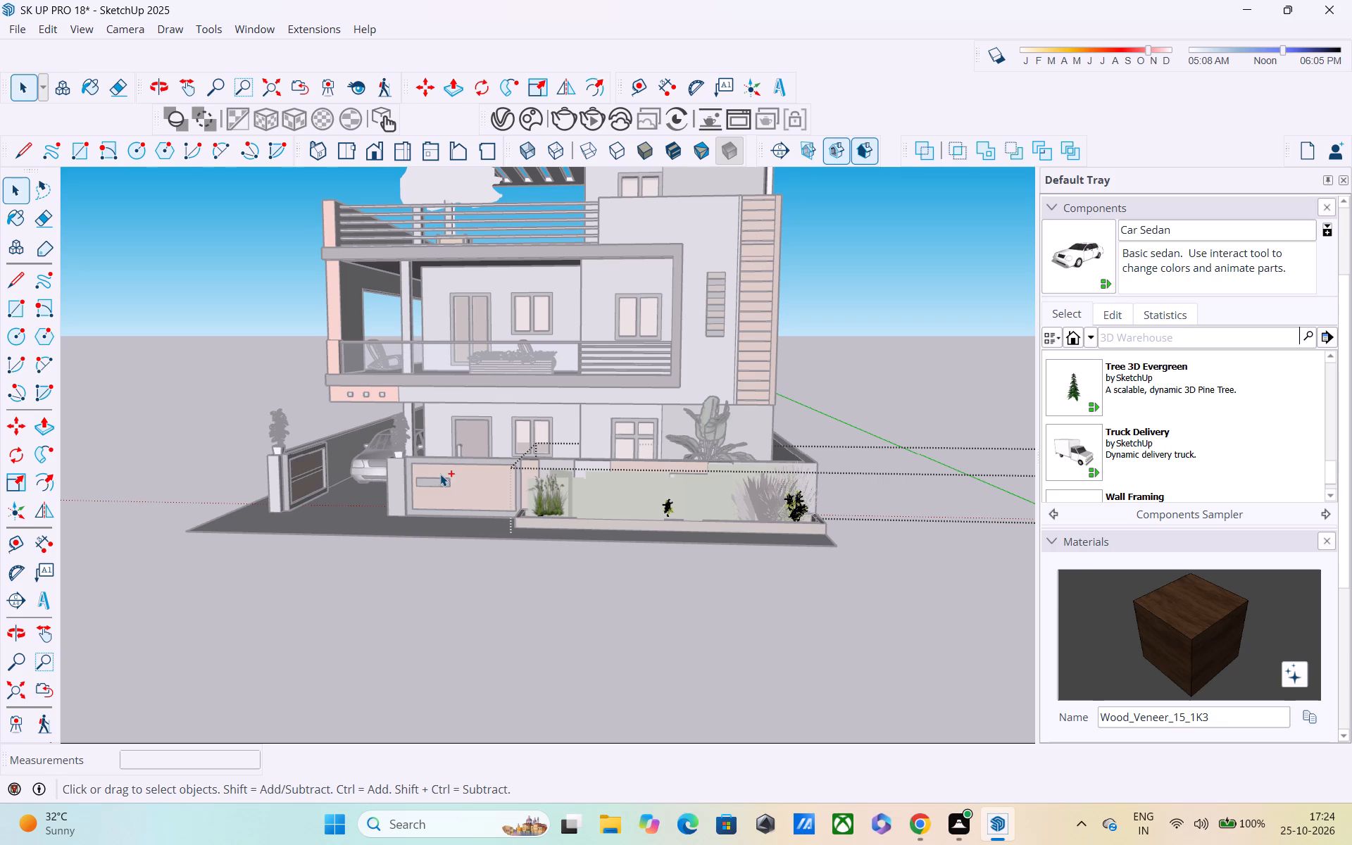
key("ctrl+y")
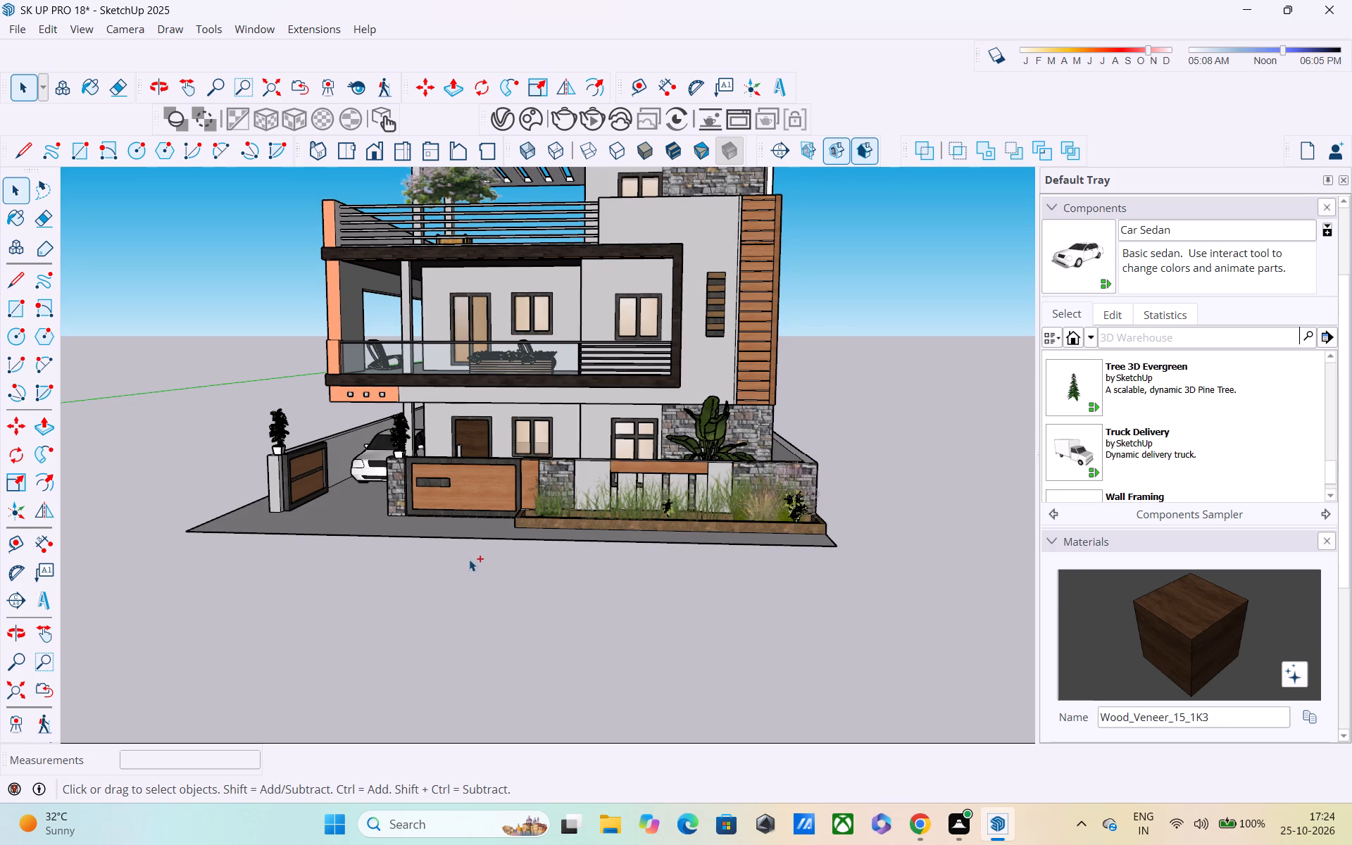
Save the house model again.
key("ctrl+s")
left_click(589, 529)
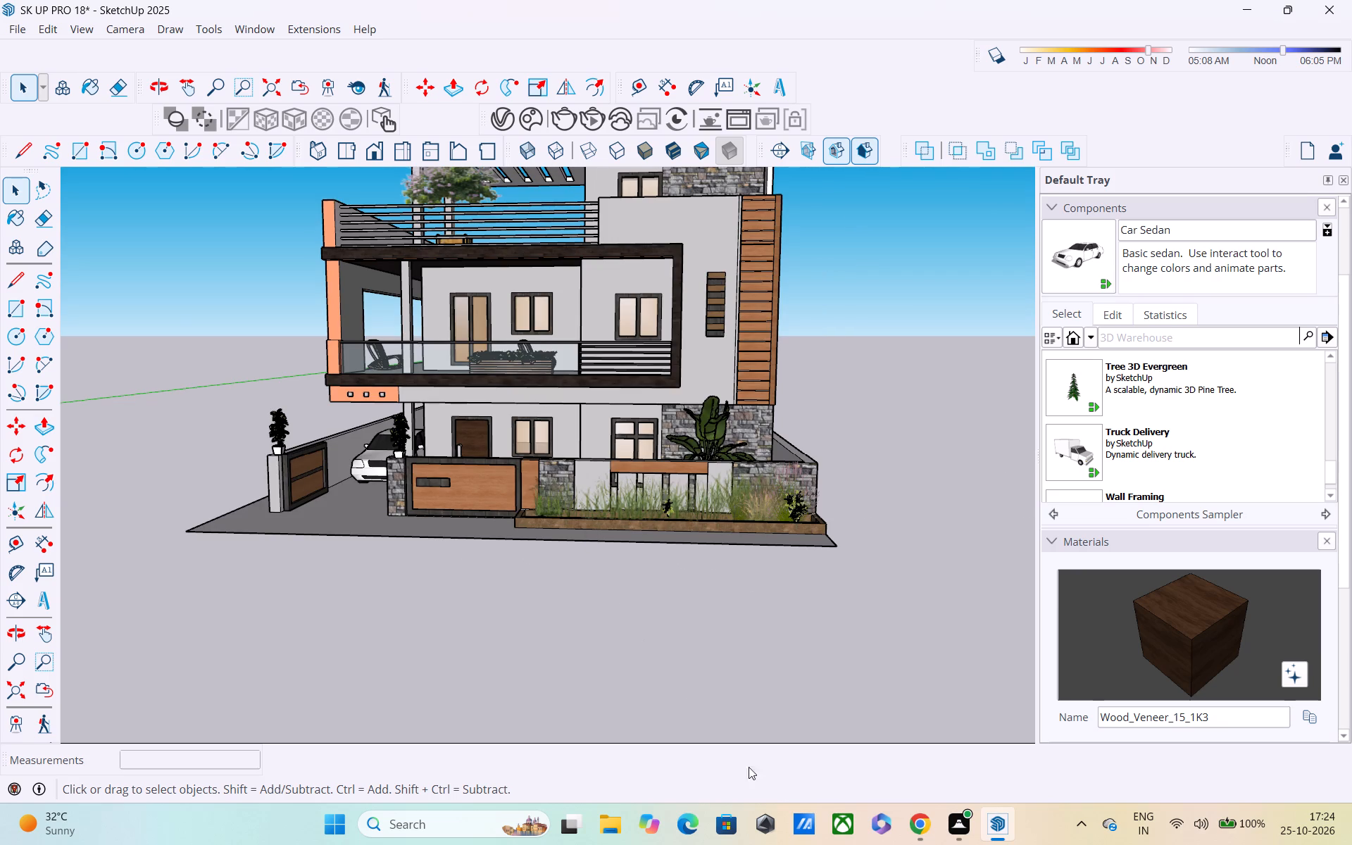